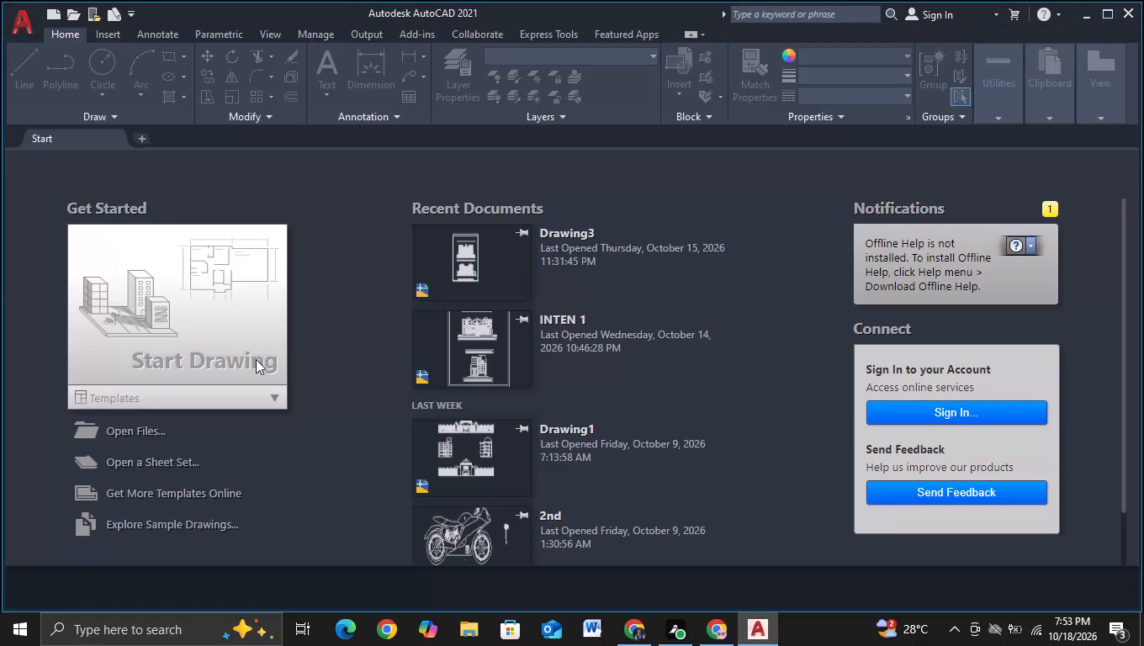
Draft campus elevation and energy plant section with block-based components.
Start a new blank drawing.
{"action": "left_click", "coordinate": [206, 360]}
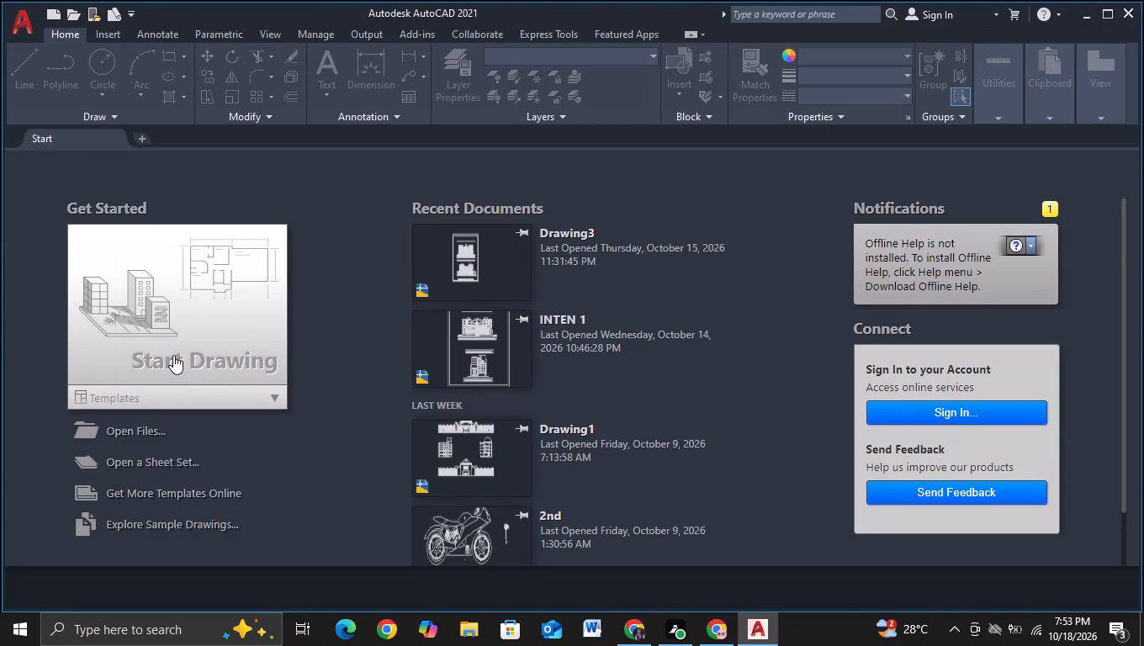
{"action": "left_click", "coordinate": [173, 355]}
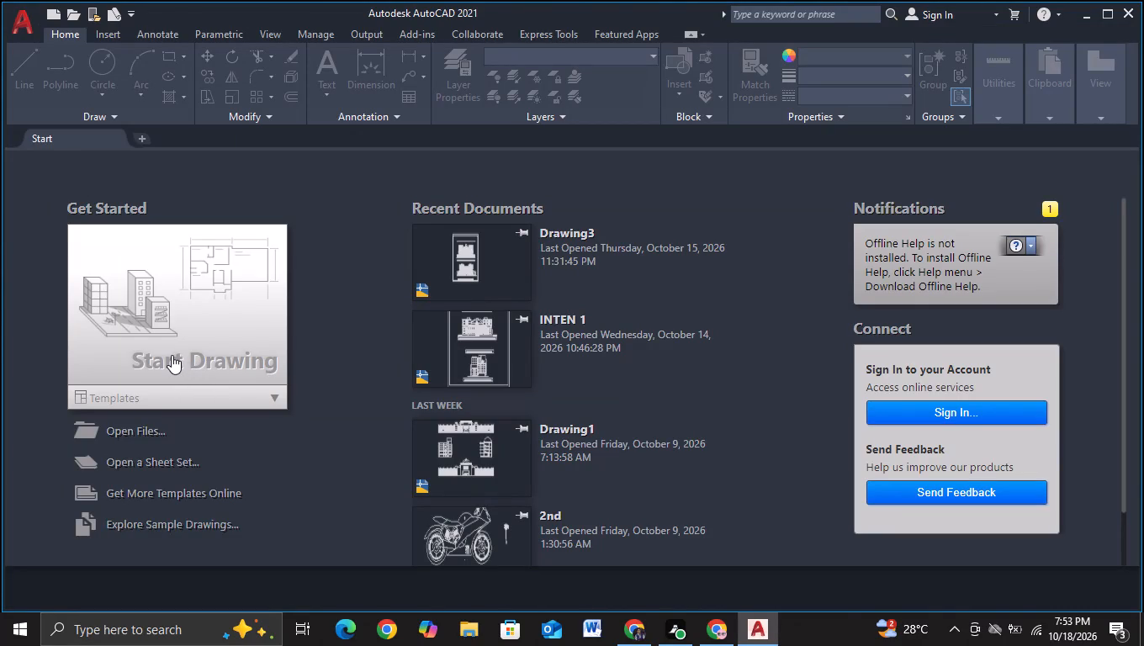
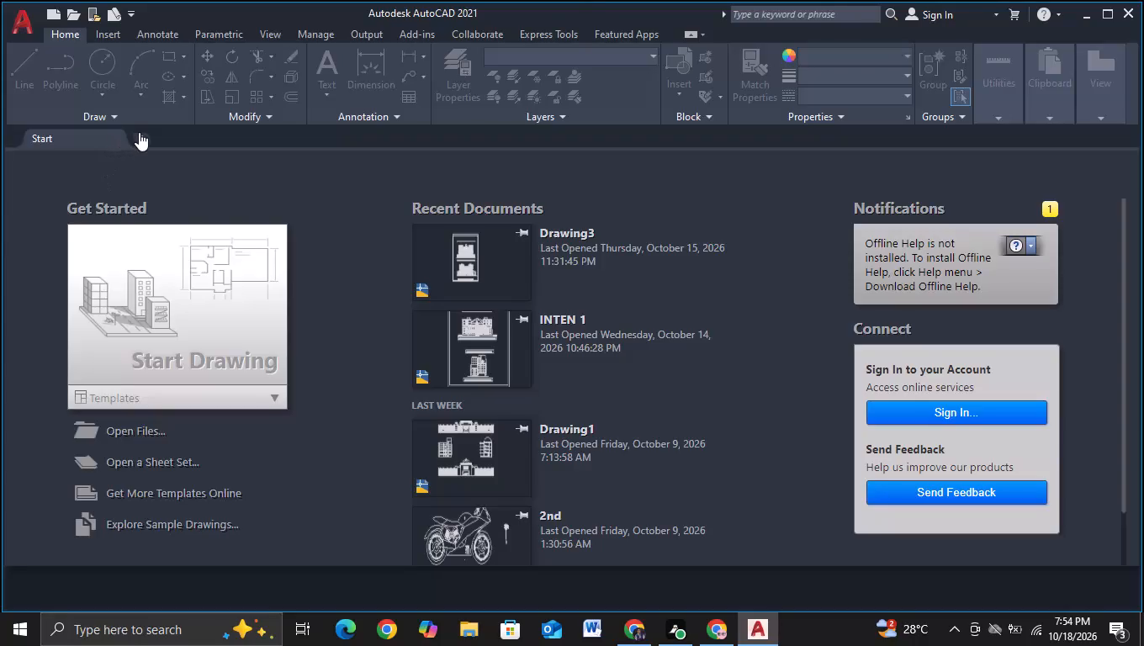
Start a new blank drawing from the start page.
{"action": "left_click", "coordinate": [139, 132]}
{"action": "double_click", "coordinate": [188, 318]}
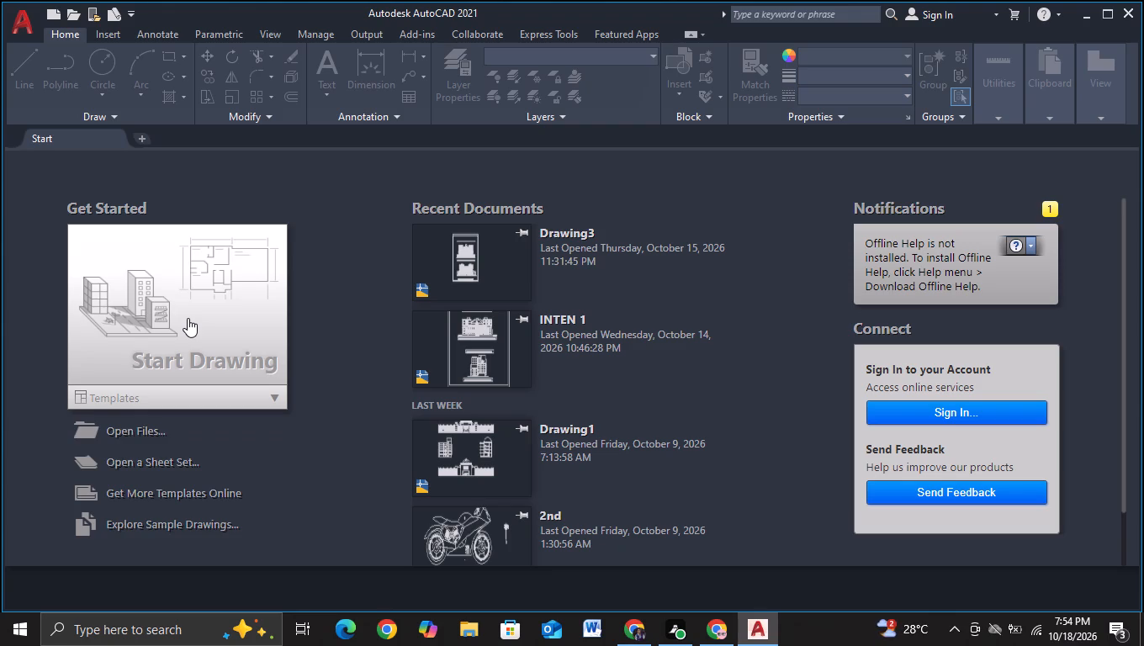
{"action": "left_click", "coordinate": [250, 376]}
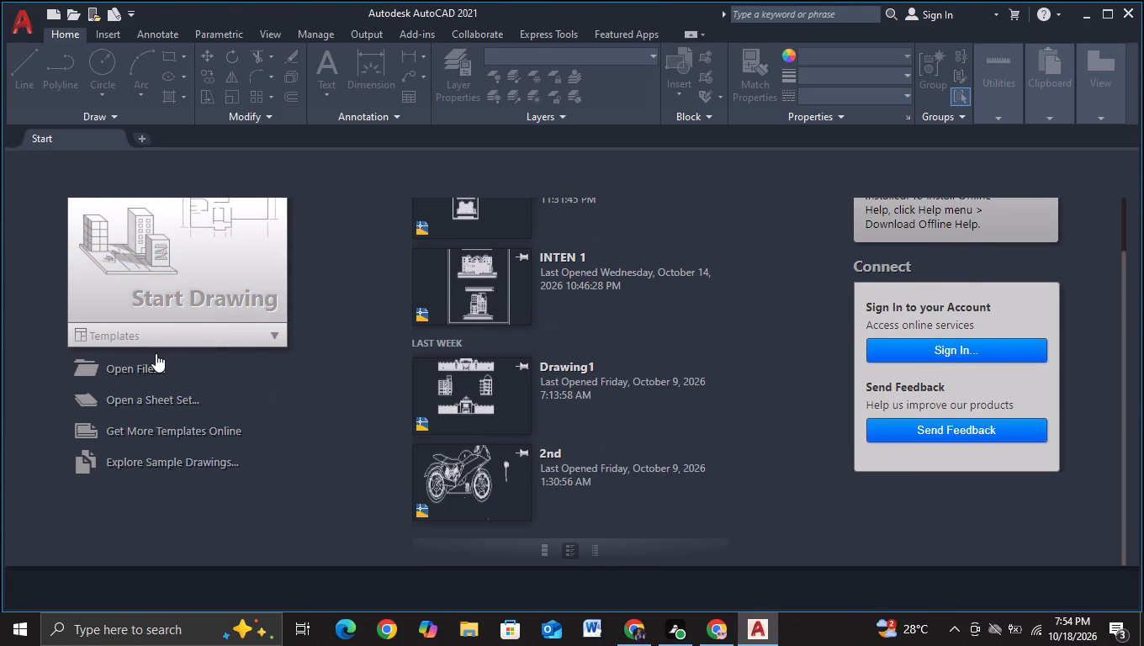
{"action": "left_click", "coordinate": [190, 289]}
{"action": "left_click", "coordinate": [254, 295]}
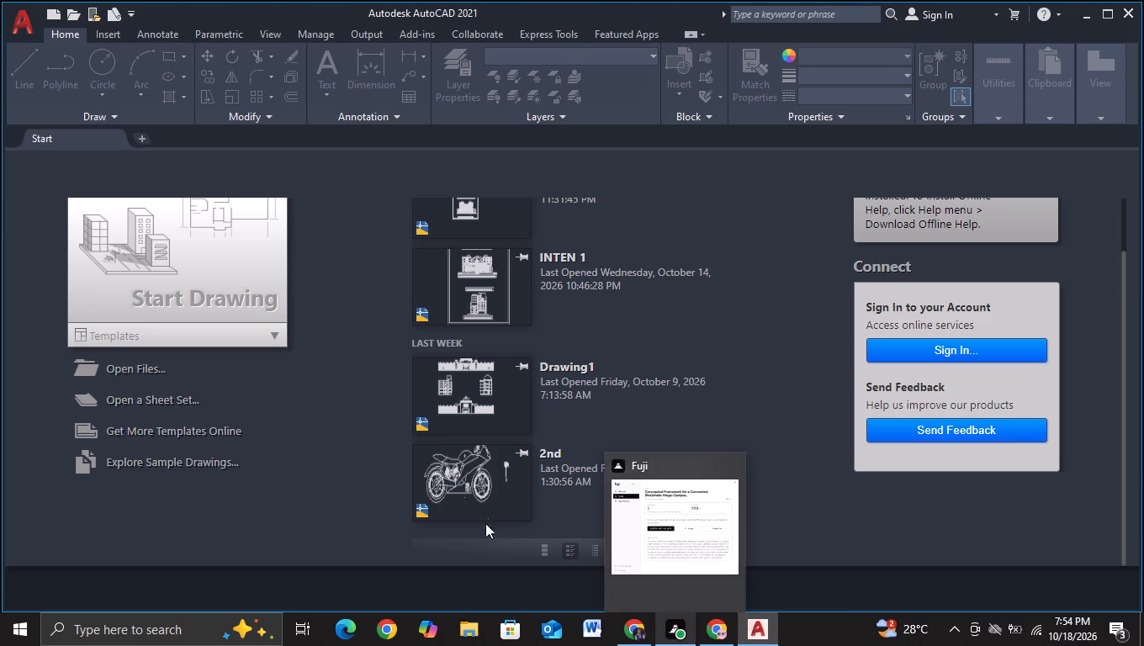
{"action": "left_click", "coordinate": [212, 273]}
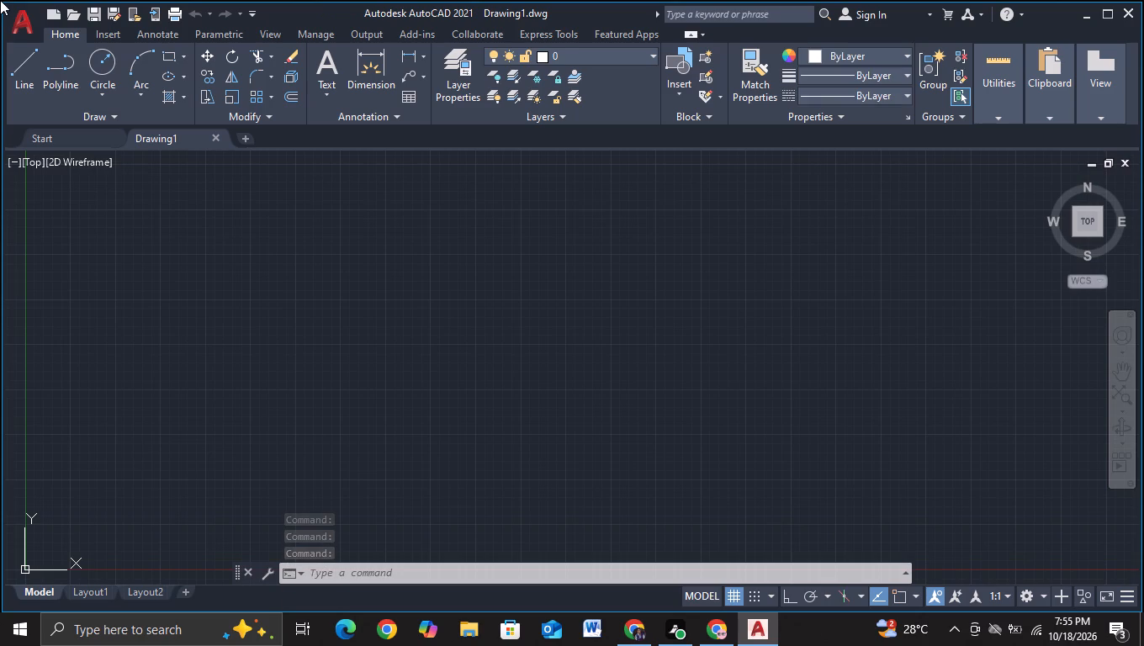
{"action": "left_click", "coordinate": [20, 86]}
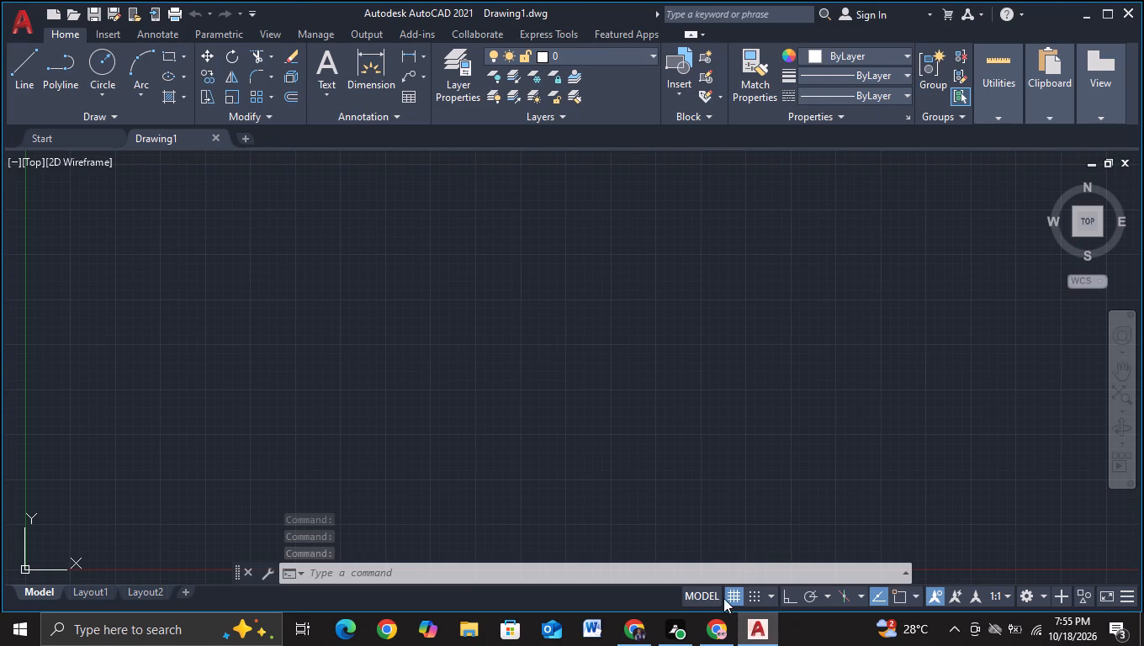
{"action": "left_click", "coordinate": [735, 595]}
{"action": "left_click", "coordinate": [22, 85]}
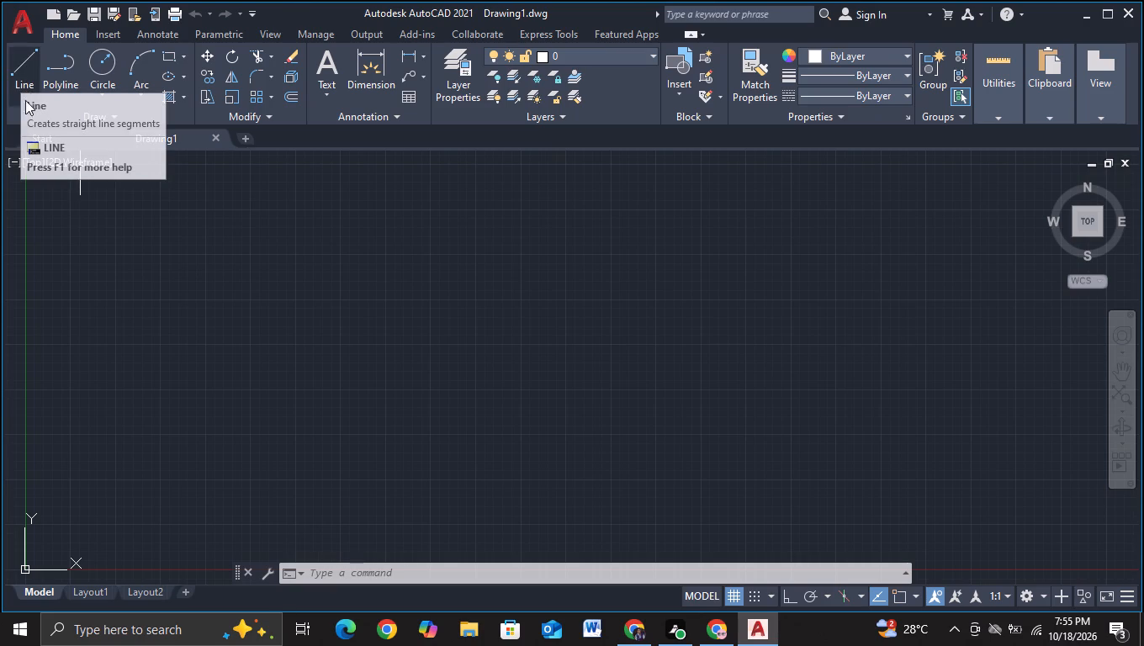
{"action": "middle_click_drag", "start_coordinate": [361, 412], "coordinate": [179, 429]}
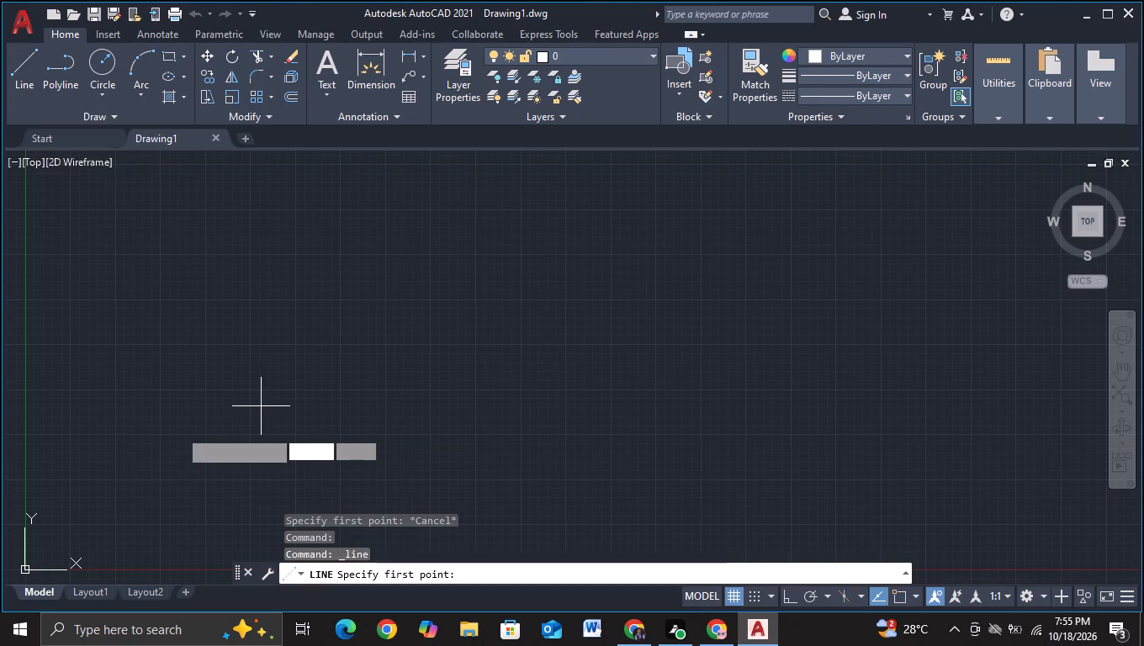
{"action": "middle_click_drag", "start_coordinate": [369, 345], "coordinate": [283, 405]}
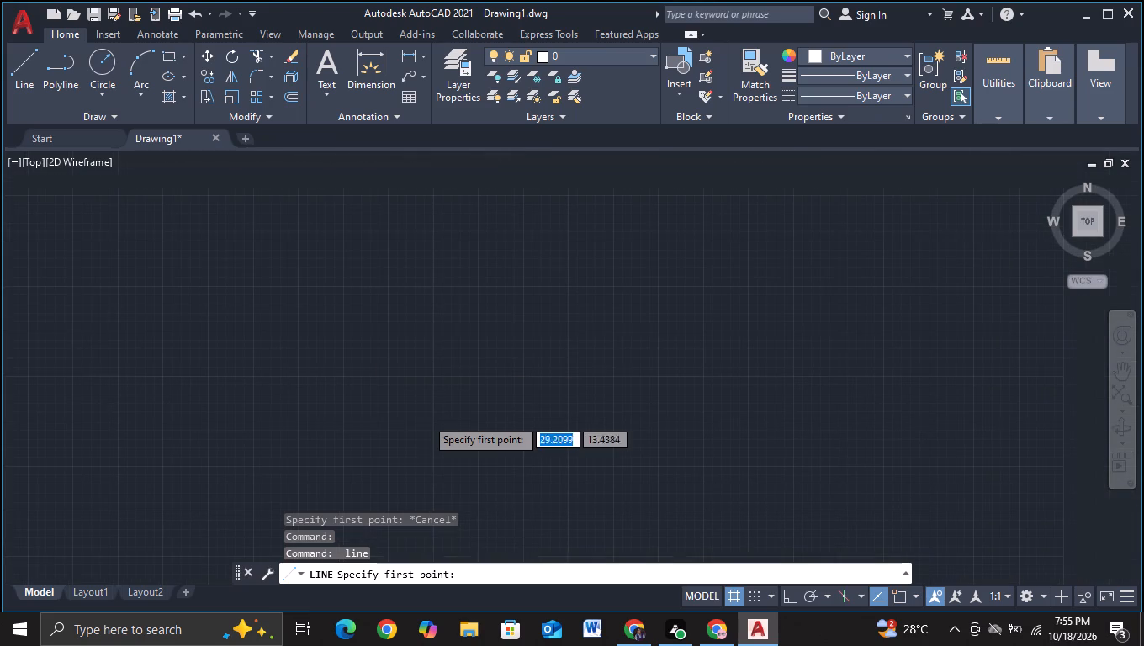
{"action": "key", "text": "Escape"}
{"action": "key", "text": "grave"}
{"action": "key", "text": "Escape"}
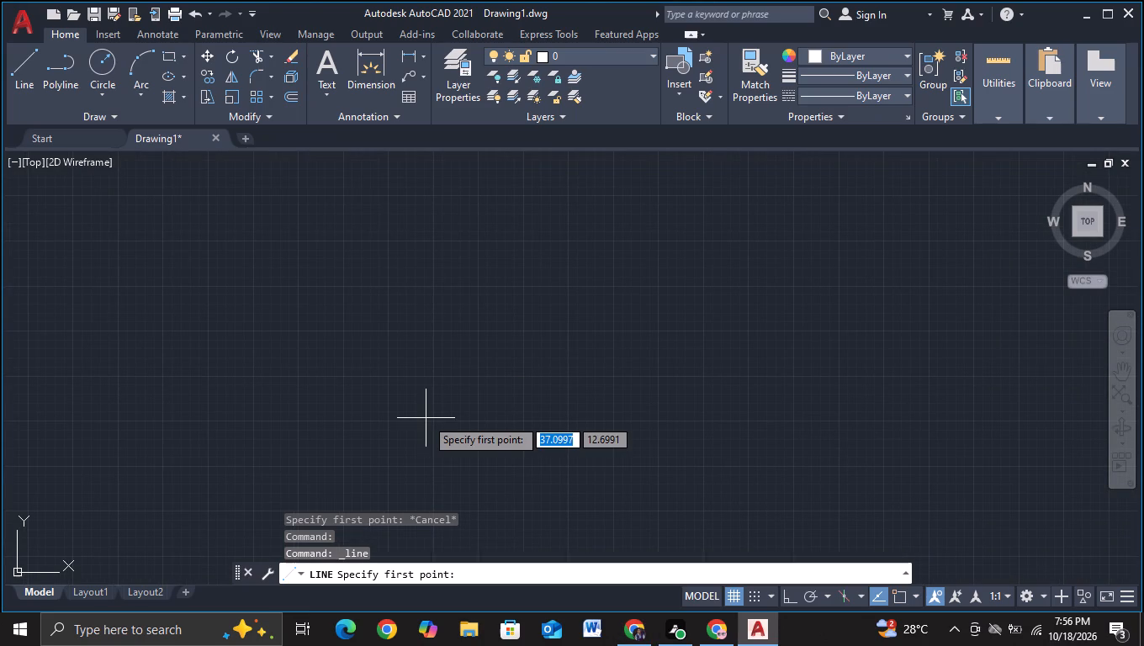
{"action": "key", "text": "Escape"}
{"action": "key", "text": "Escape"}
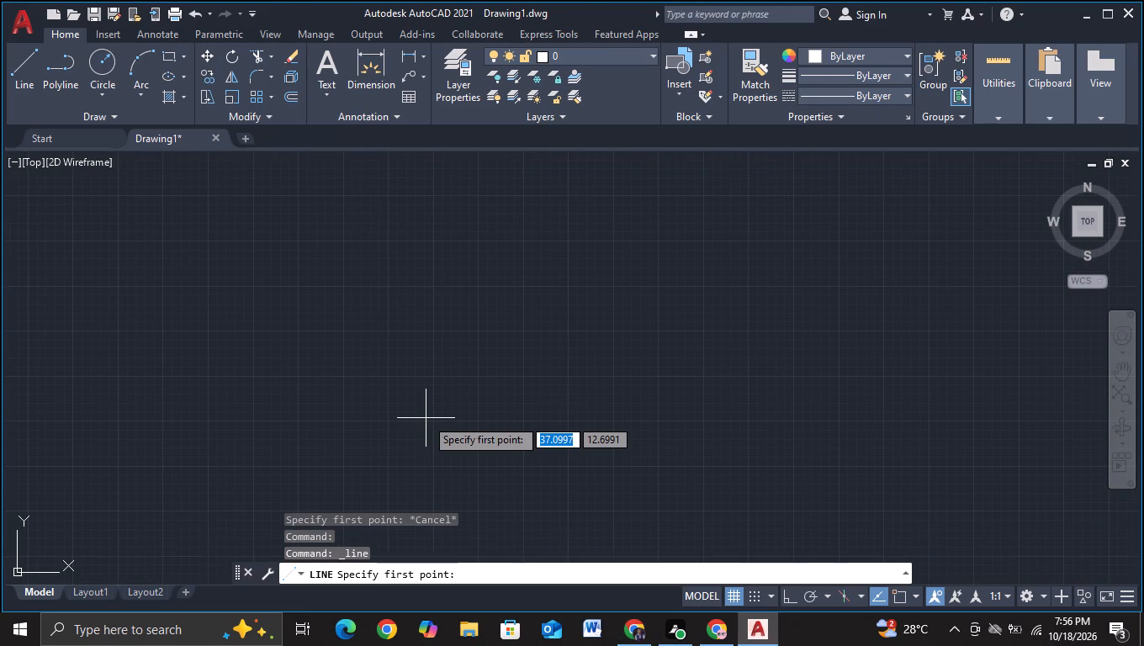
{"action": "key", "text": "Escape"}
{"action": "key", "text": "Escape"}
Turn off the grid display in the drawing area.
{"action": "left_click", "coordinate": [739, 596]}
Draw a horizontal line about 53 units long in empty space, with ortho mode turned on.
{"action": "left_click", "coordinate": [29, 98]}
{"action": "key", "text": "Escape"}
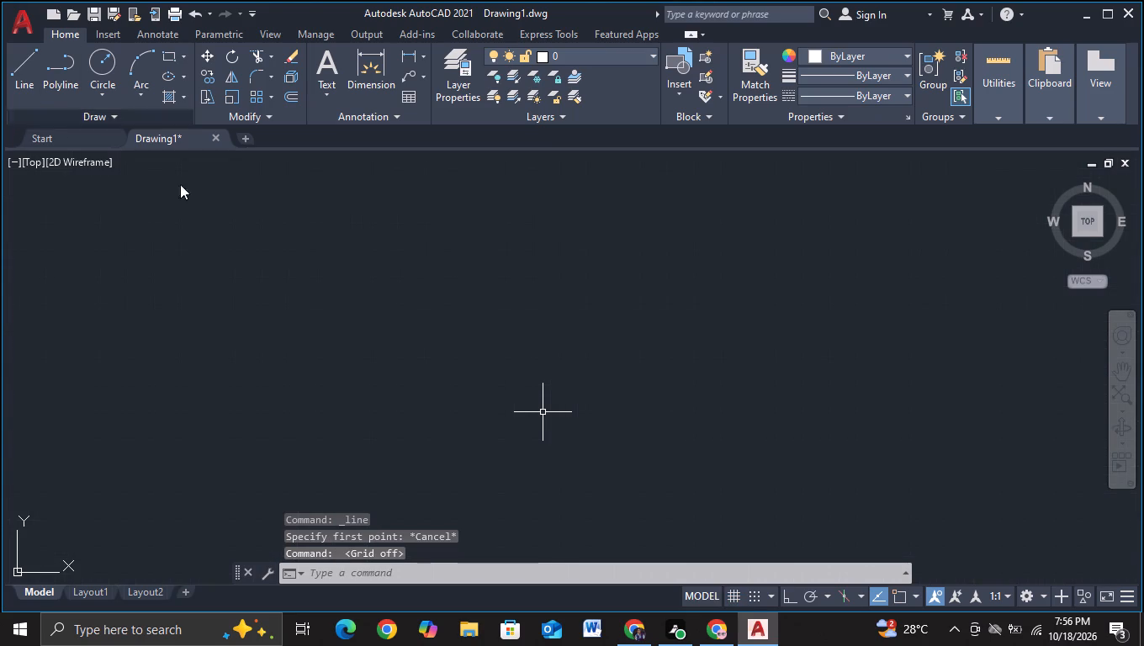
{"action": "left_click", "coordinate": [30, 83]}
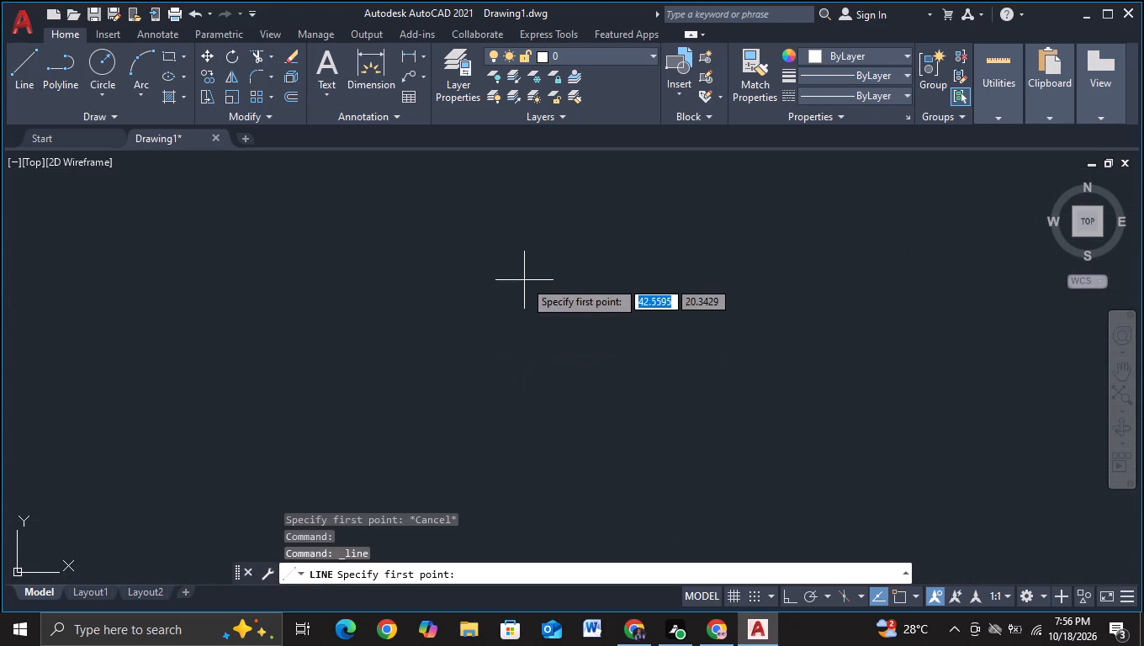
{"action": "middle_click_drag", "start_coordinate": [525, 280], "coordinate": [390, 320]}
{"action": "scroll", "coordinate": [399, 300], "scroll_direction": "down", "scroll_amount": 2}
{"action": "middle_click_drag", "start_coordinate": [458, 330], "coordinate": [272, 347]}
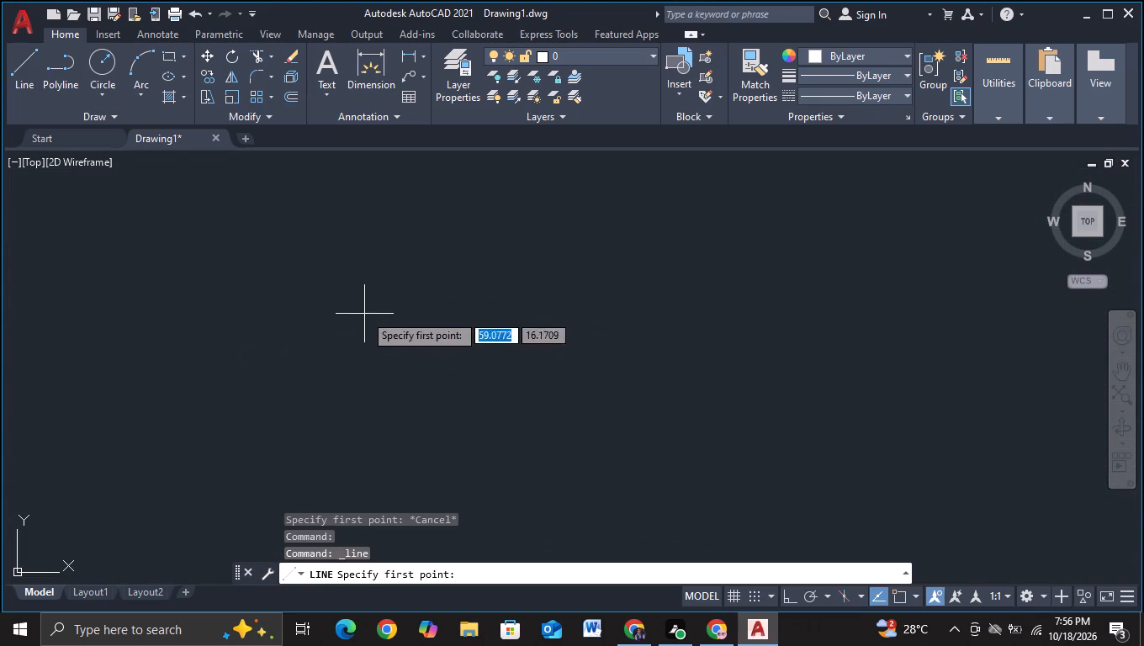
{"action": "left_click", "coordinate": [419, 247]}
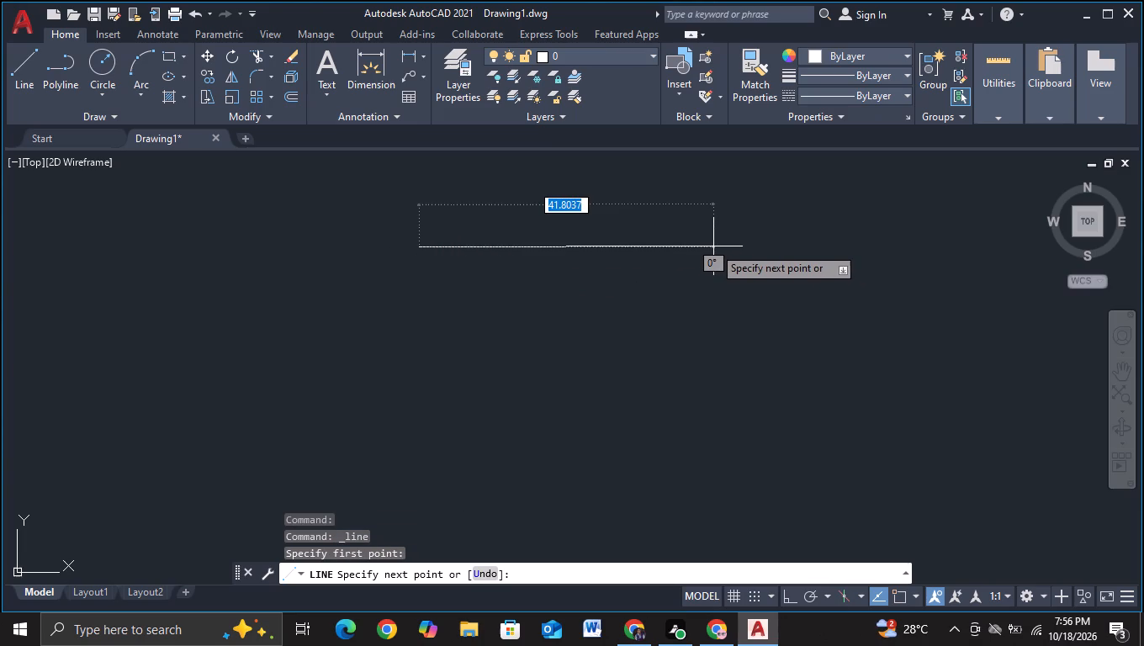
{"action": "key", "text": "F8"}
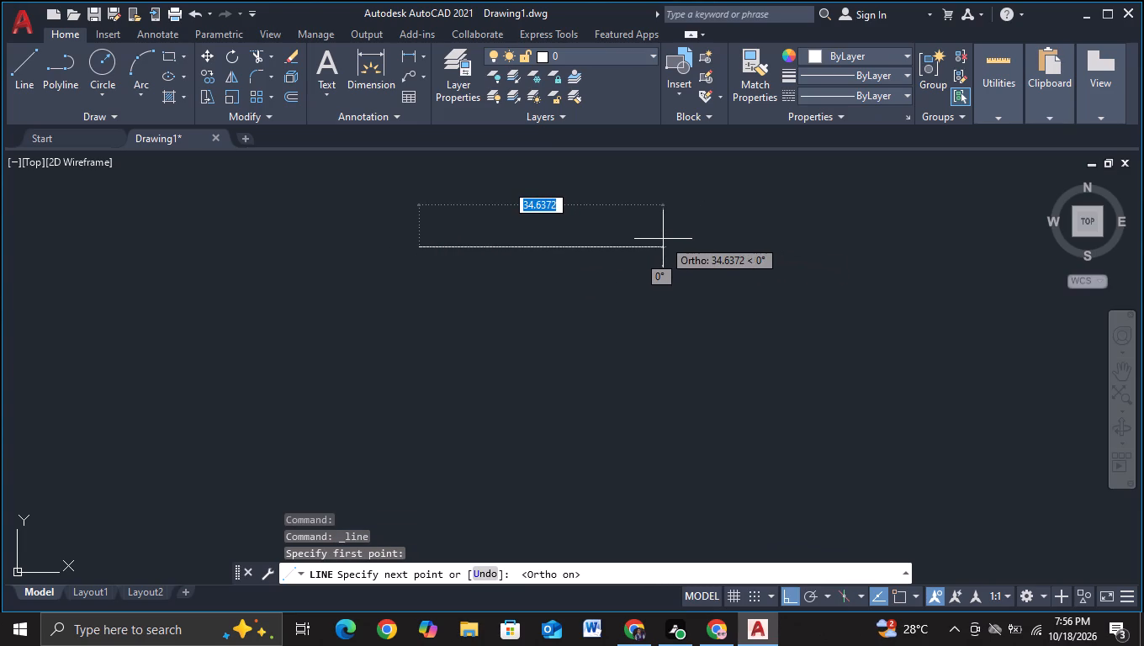
{"action": "left_click", "coordinate": [791, 241]}
{"action": "key", "text": "Escape"}
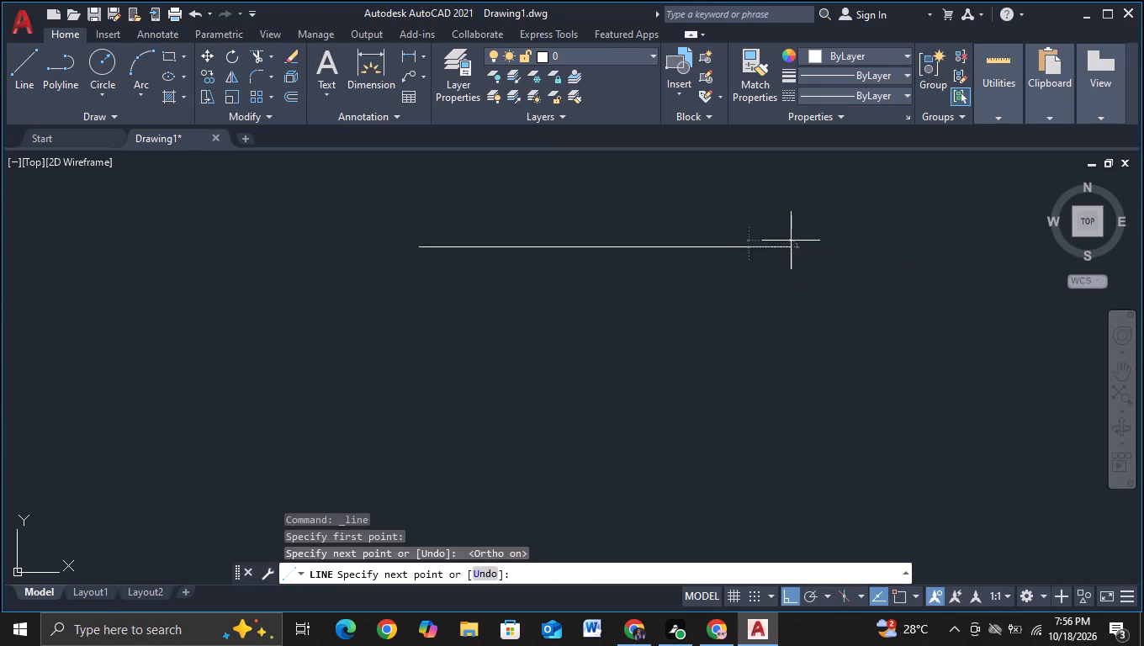
With object snap on, draw connected lines from the horizontal line: about 3.4 units up, 37 across and 6.3 down past it.
{"action": "left_click", "coordinate": [31, 68]}
{"action": "scroll", "coordinate": [514, 253], "scroll_direction": "up", "scroll_amount": 1}
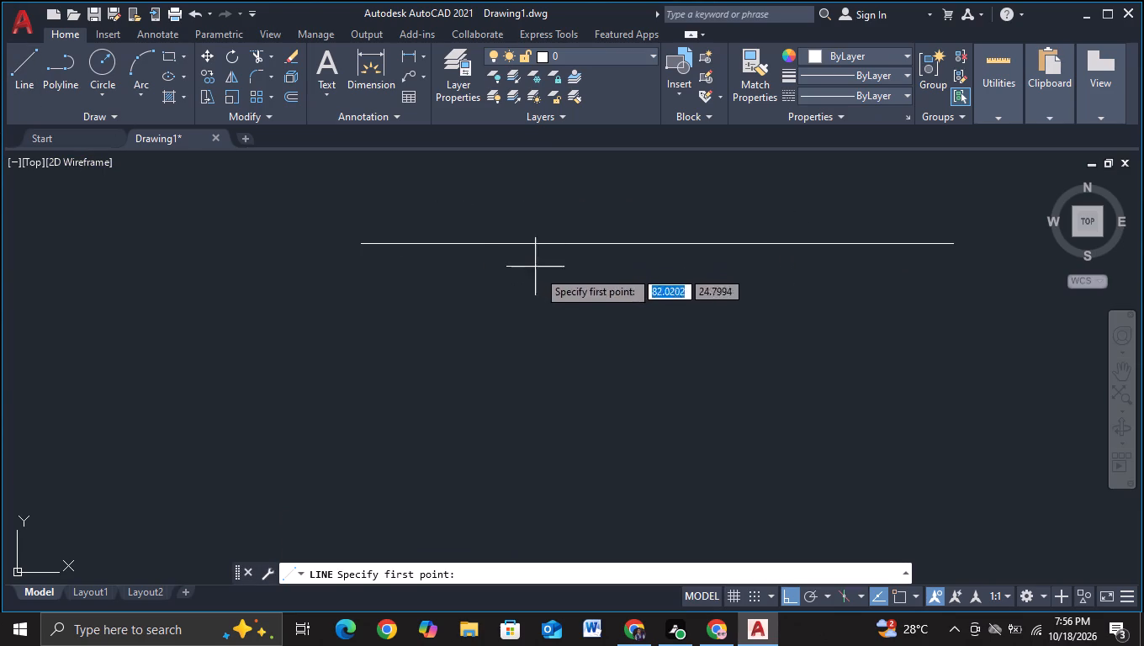
{"action": "middle_click_drag", "start_coordinate": [513, 317], "coordinate": [513, 387]}
{"action": "left_click", "coordinate": [450, 316]}
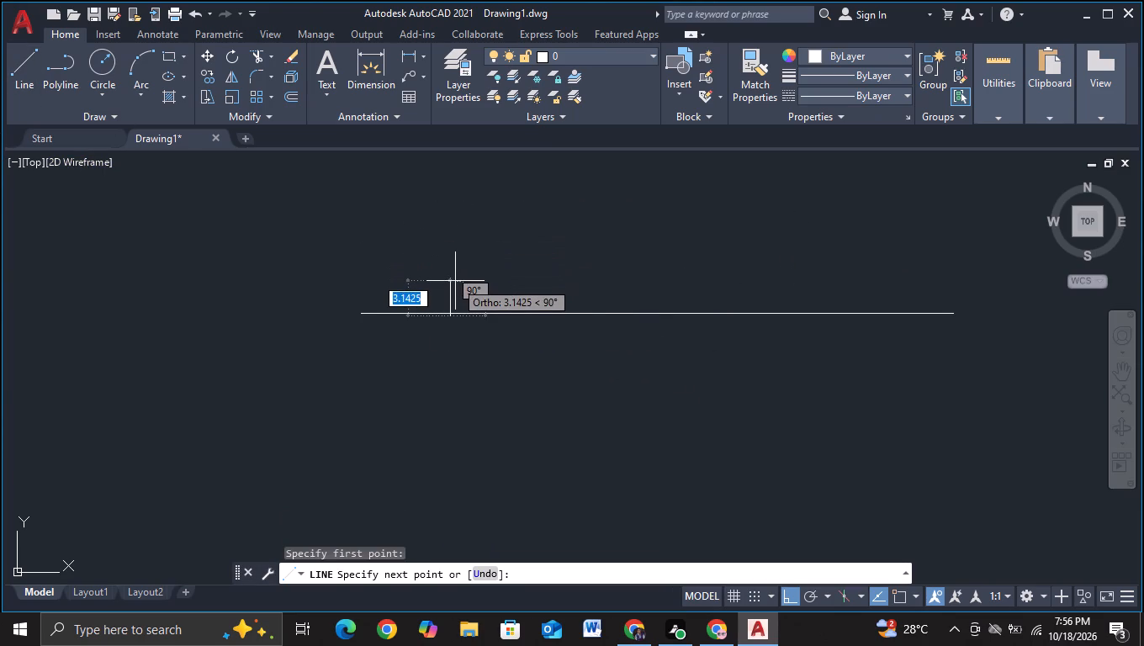
{"action": "key", "text": "F3"}
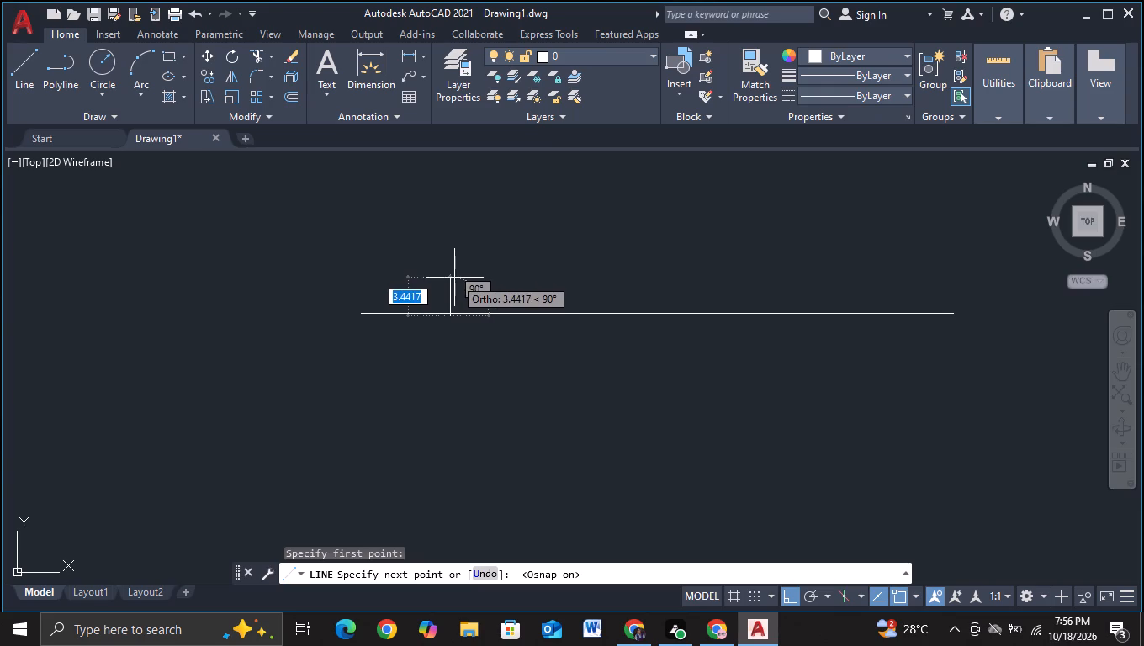
{"action": "left_click", "coordinate": [454, 278]}
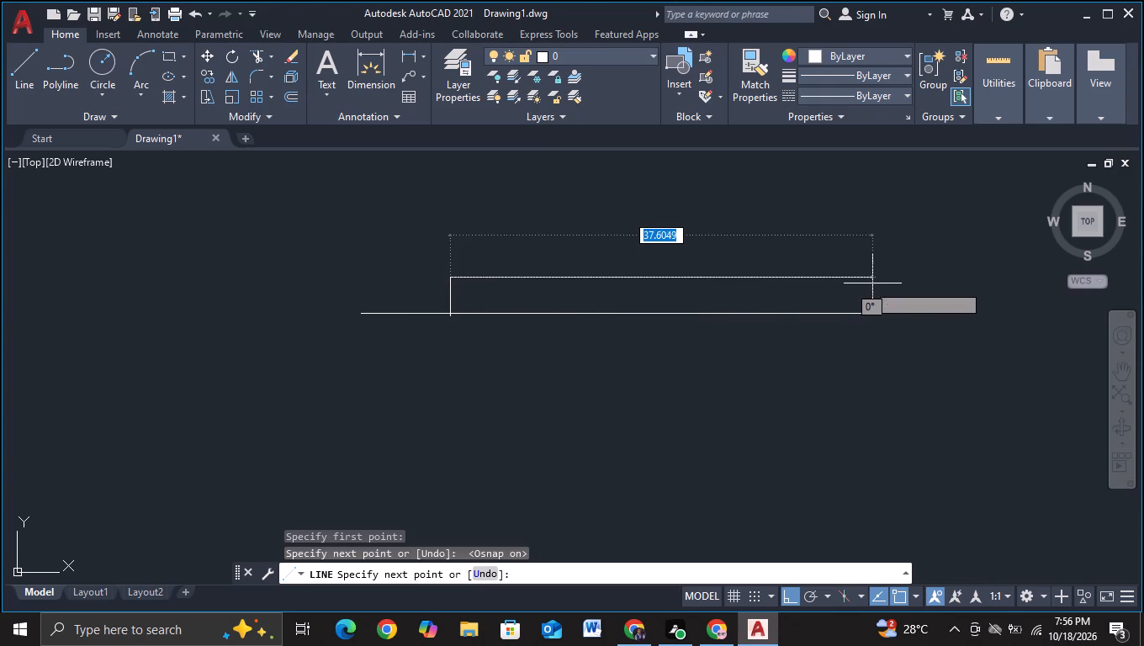
{"action": "left_click", "coordinate": [868, 285]}
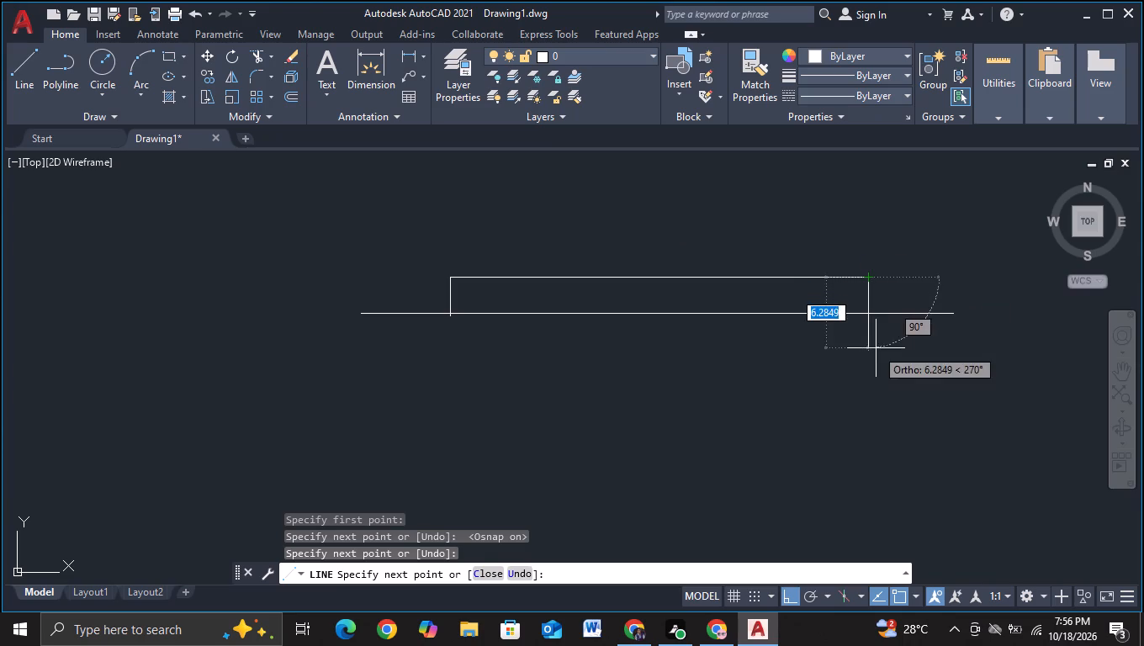
{"action": "left_click", "coordinate": [876, 348]}
{"action": "key", "text": "Escape"}
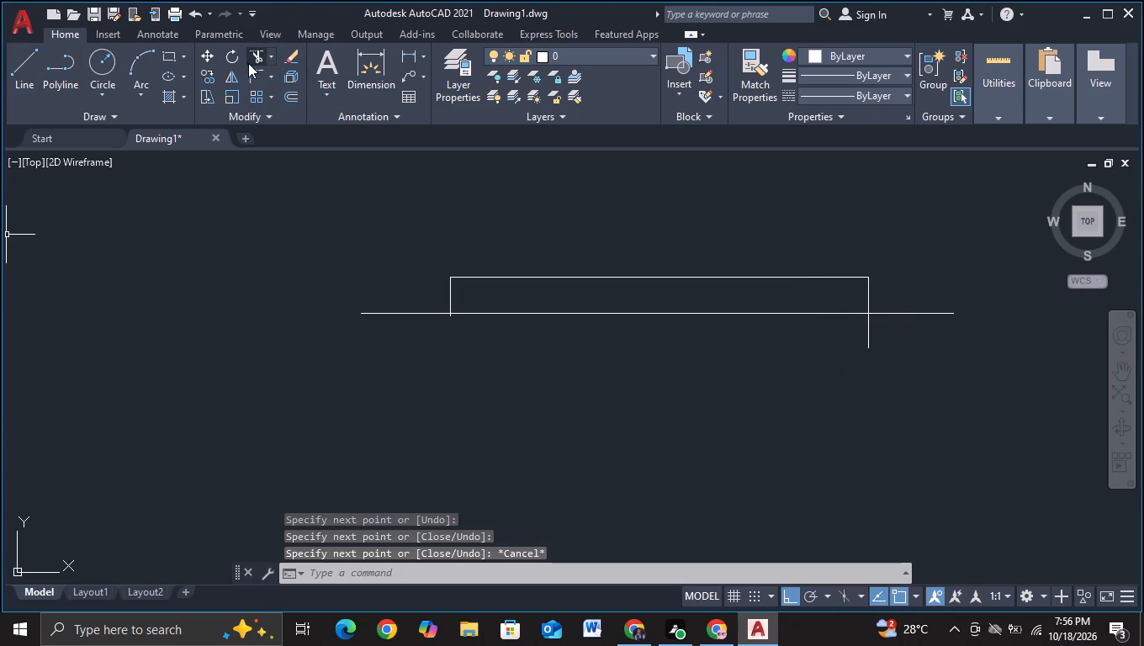
Trim both vertical lines' overhanging ends below the long horizontal line.
{"action": "left_click", "coordinate": [245, 54]}
{"action": "scroll", "coordinate": [469, 338], "scroll_direction": "up", "scroll_amount": 2}
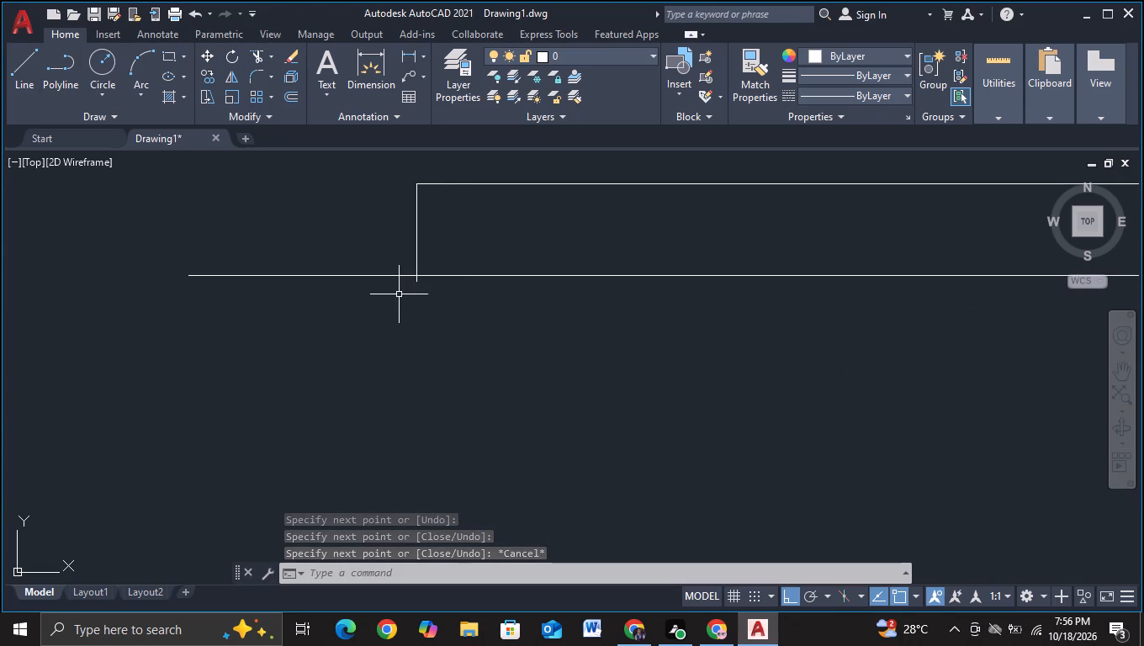
{"action": "left_click", "coordinate": [259, 56]}
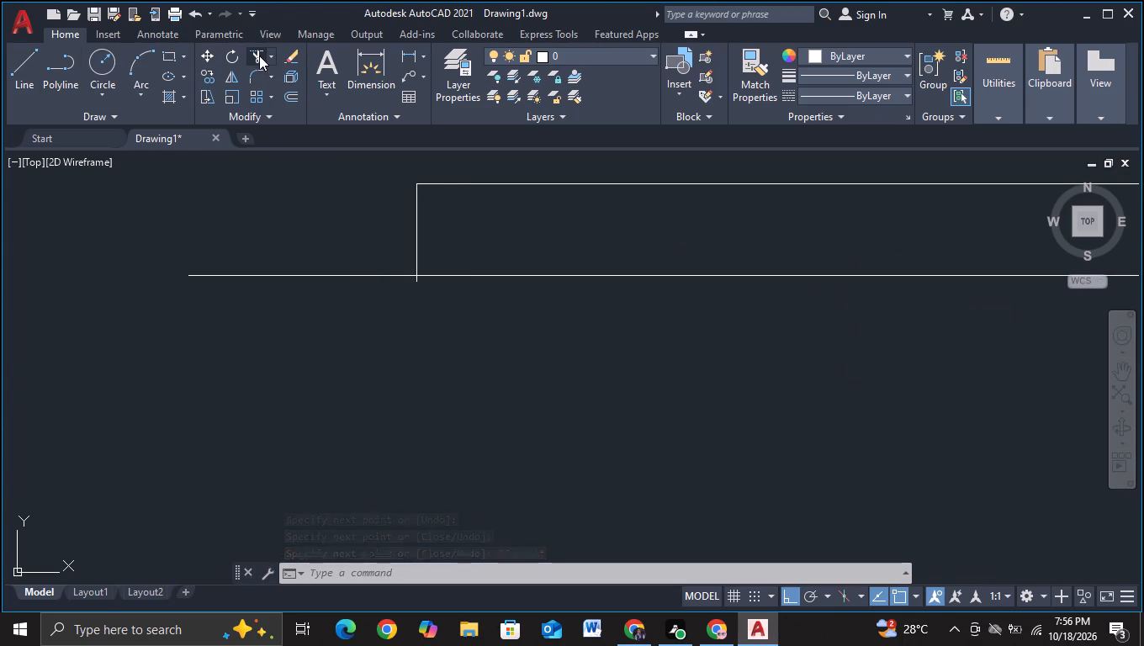
{"action": "left_click", "coordinate": [417, 283]}
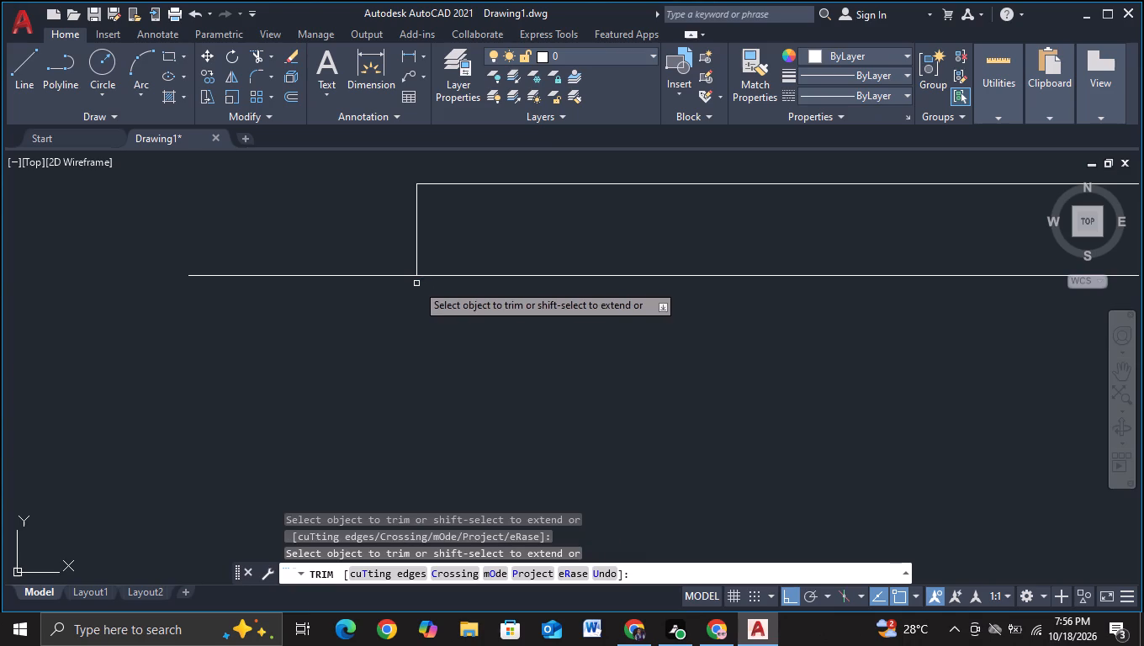
{"action": "middle_click_drag", "start_coordinate": [765, 404], "coordinate": [211, 437]}
{"action": "left_click_drag", "start_coordinate": [816, 368], "coordinate": [972, 366]}
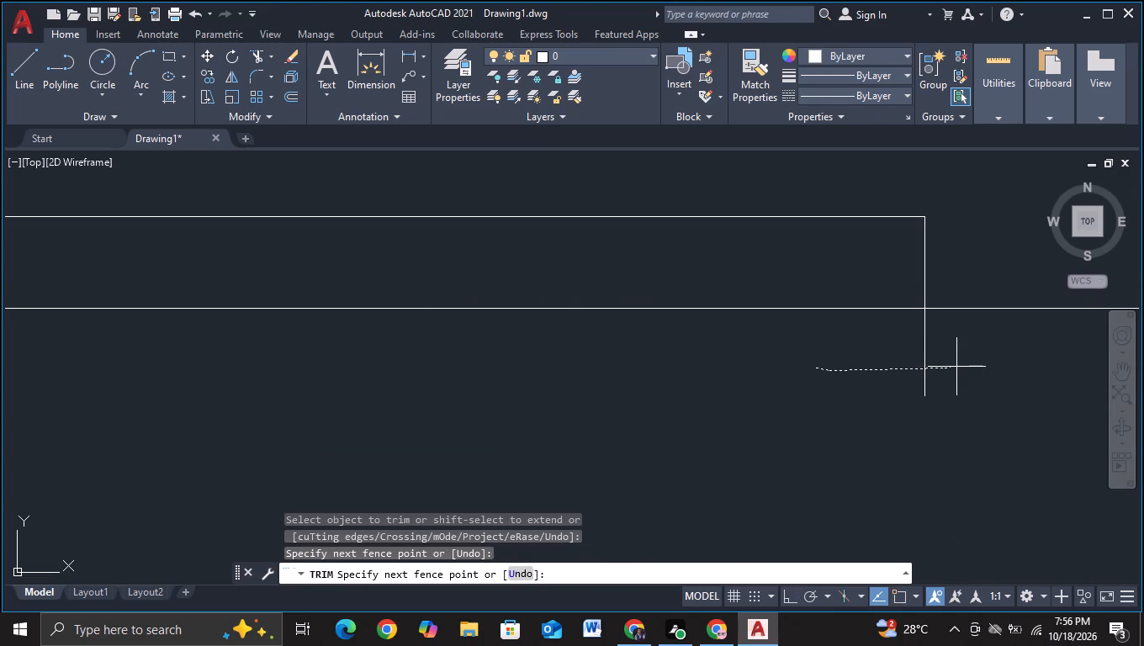
{"action": "scroll", "coordinate": [972, 366], "scroll_direction": "down", "scroll_amount": 4}
{"action": "middle_click_drag", "start_coordinate": [847, 427], "coordinate": [843, 422]}
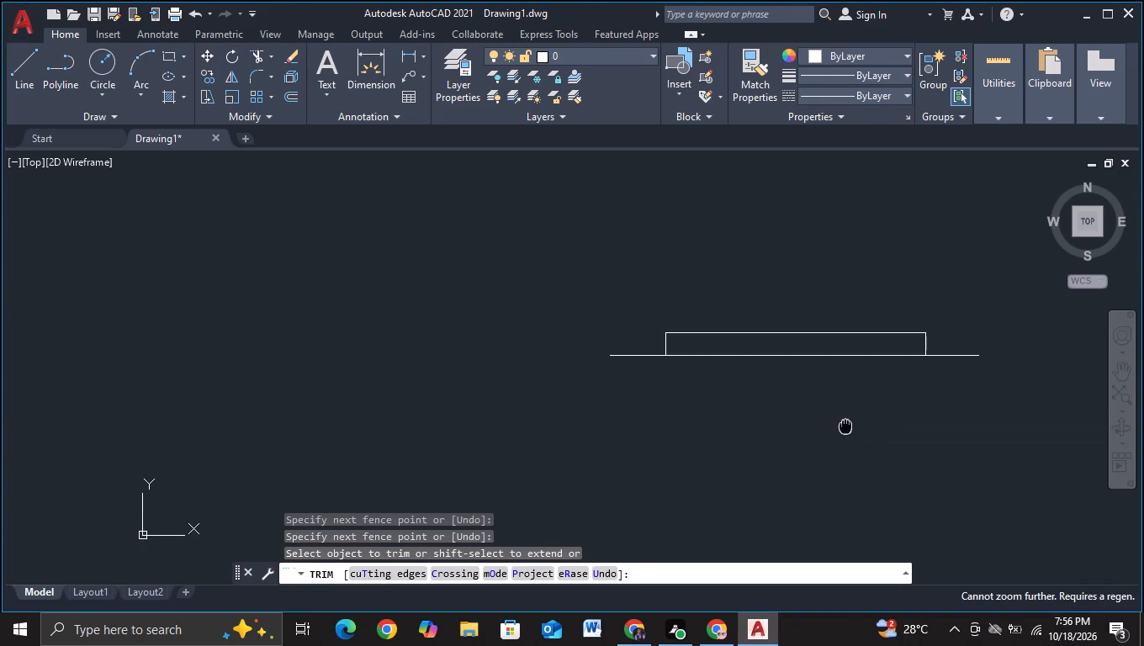
{"action": "middle_click_drag", "start_coordinate": [843, 422], "coordinate": [841, 401]}
{"action": "key", "text": "Escape"}
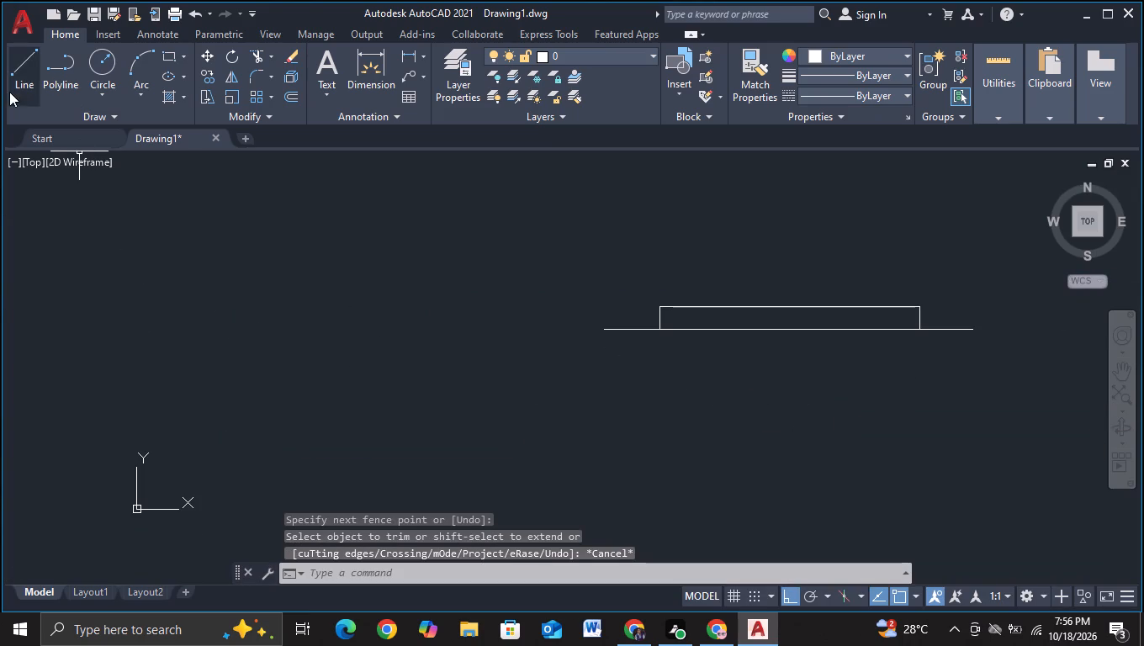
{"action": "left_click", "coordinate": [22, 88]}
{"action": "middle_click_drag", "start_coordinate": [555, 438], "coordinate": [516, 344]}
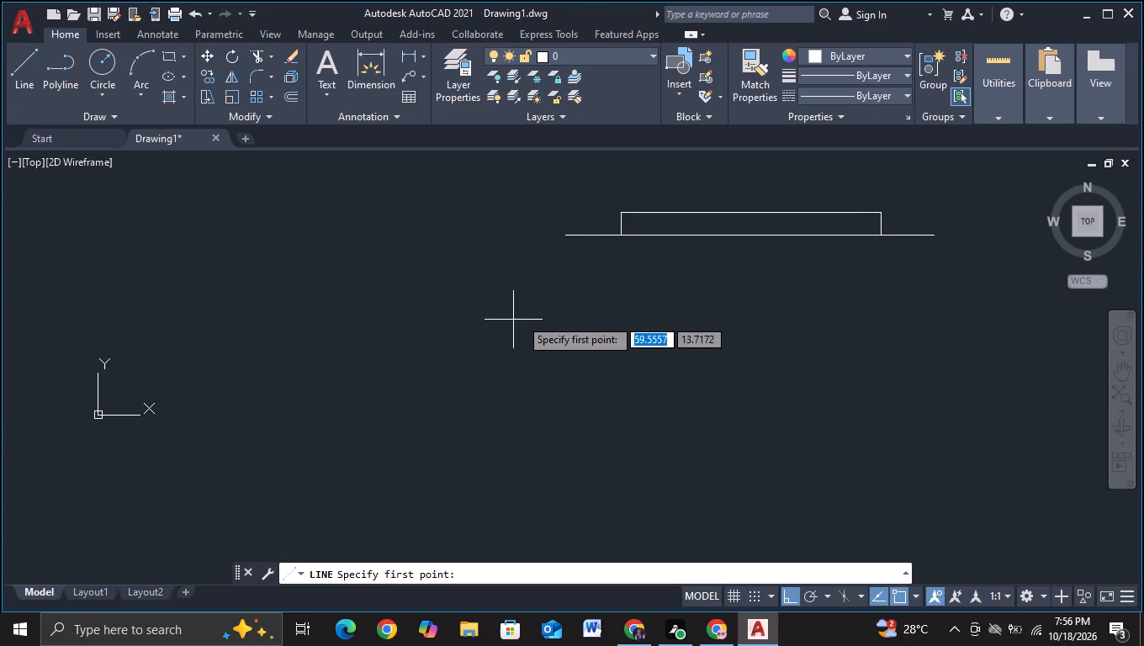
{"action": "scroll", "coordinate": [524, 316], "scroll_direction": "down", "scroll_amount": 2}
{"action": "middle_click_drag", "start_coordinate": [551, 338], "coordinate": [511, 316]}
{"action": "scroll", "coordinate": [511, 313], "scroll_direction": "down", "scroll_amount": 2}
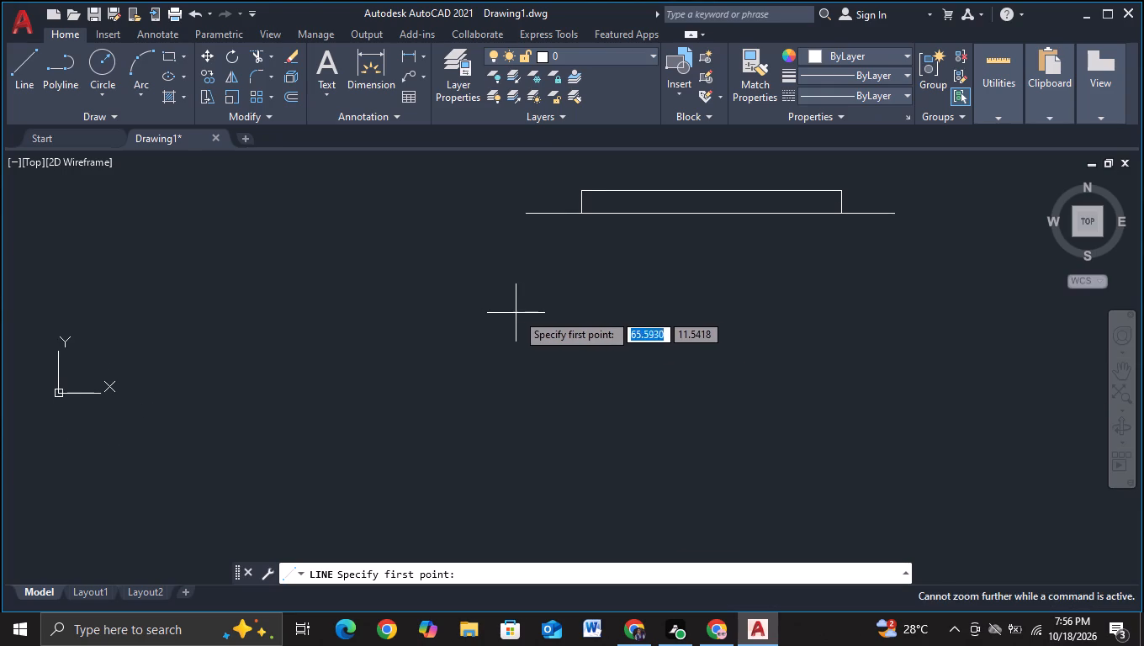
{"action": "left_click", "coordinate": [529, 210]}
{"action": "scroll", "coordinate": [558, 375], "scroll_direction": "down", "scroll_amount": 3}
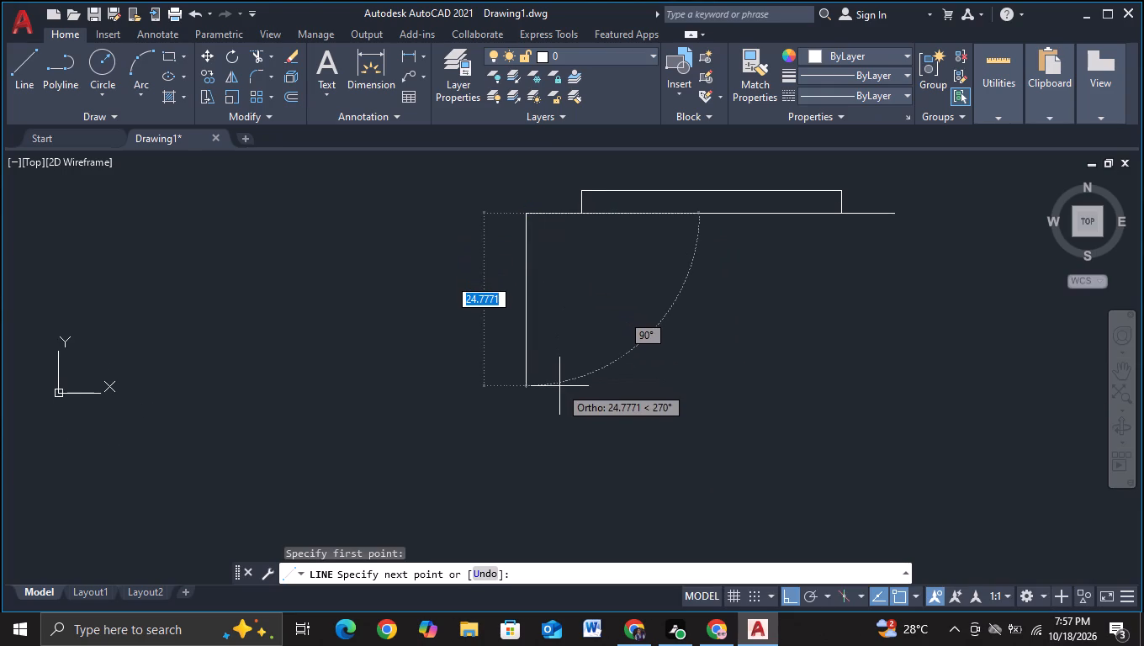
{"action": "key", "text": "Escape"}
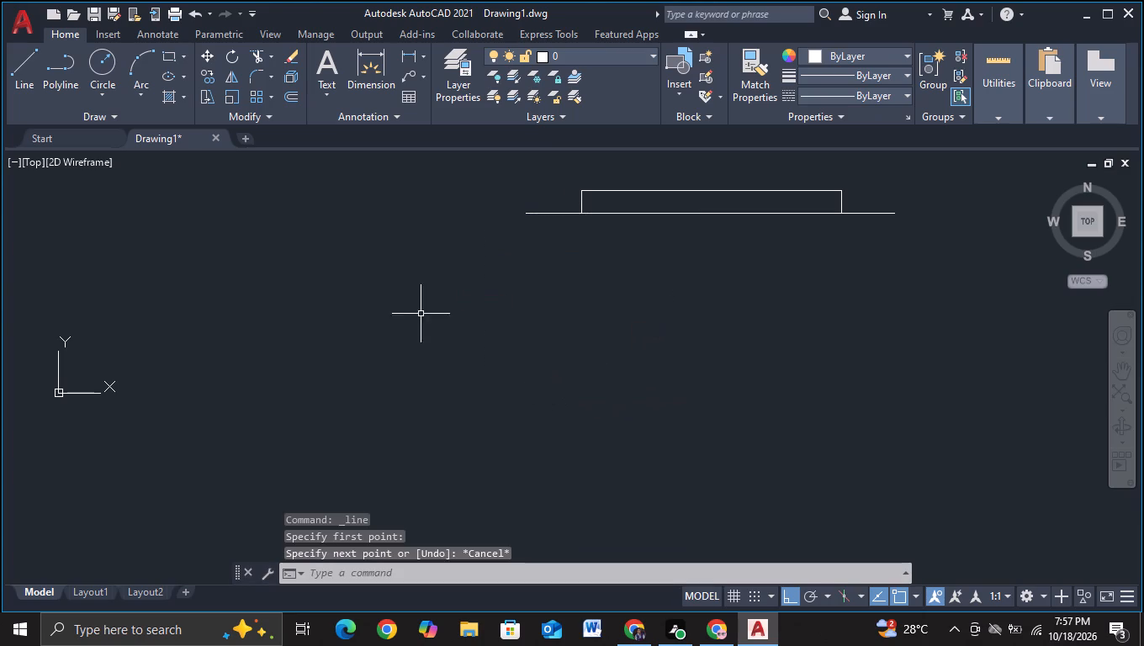
Draw vertical lines about 27.4 units down from both ends of the long horizontal line, finishing level with each other.
{"action": "left_click", "coordinate": [34, 71]}
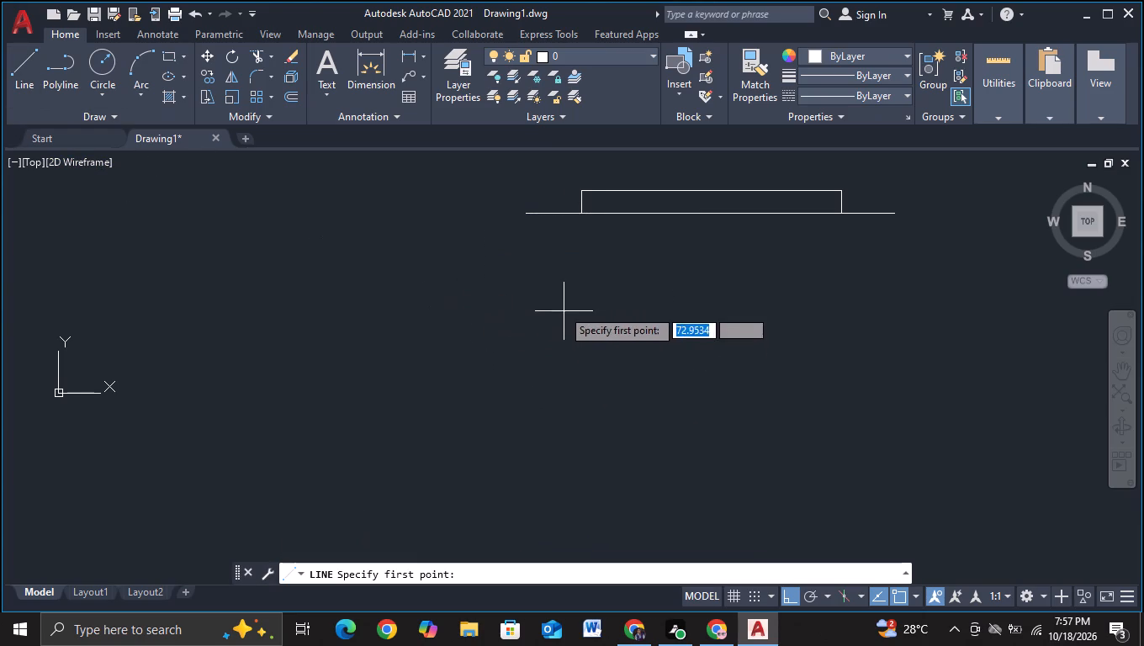
{"action": "left_click", "coordinate": [525, 216]}
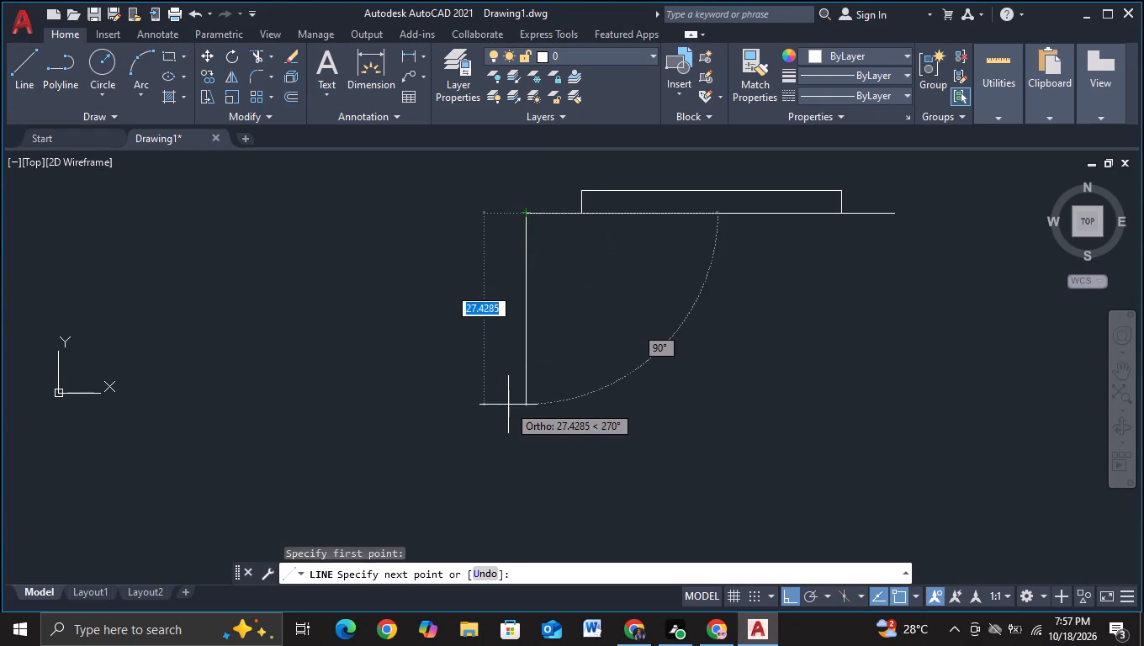
{"action": "left_click", "coordinate": [508, 405]}
{"action": "key", "text": "Escape"}
{"action": "left_click", "coordinate": [18, 75]}
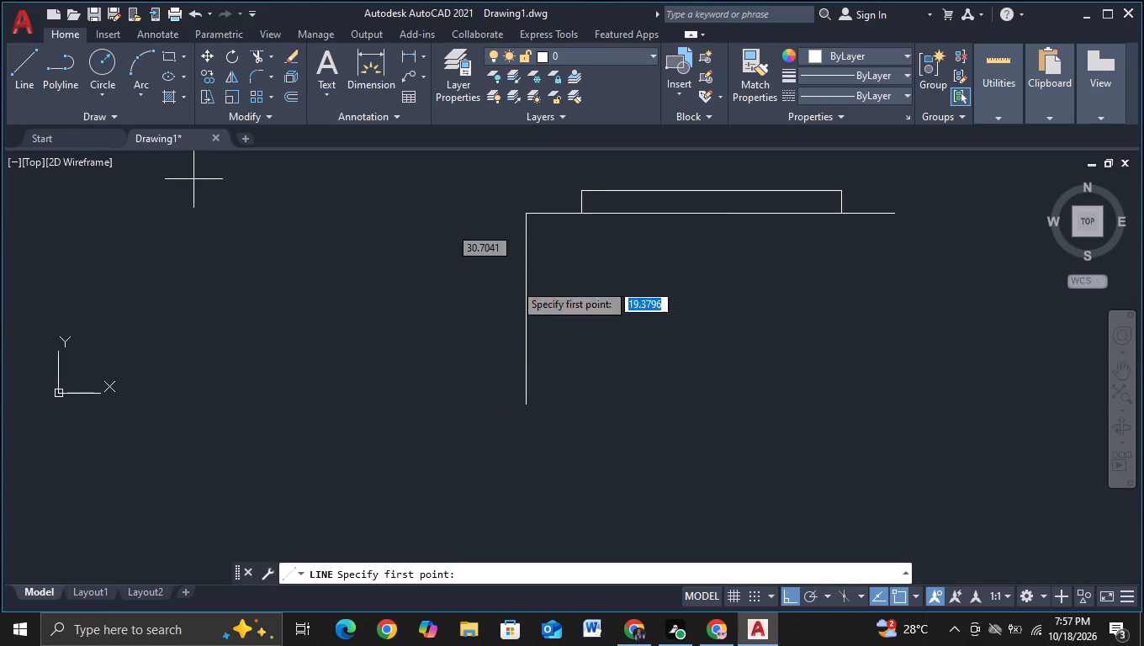
{"action": "left_click", "coordinate": [898, 216]}
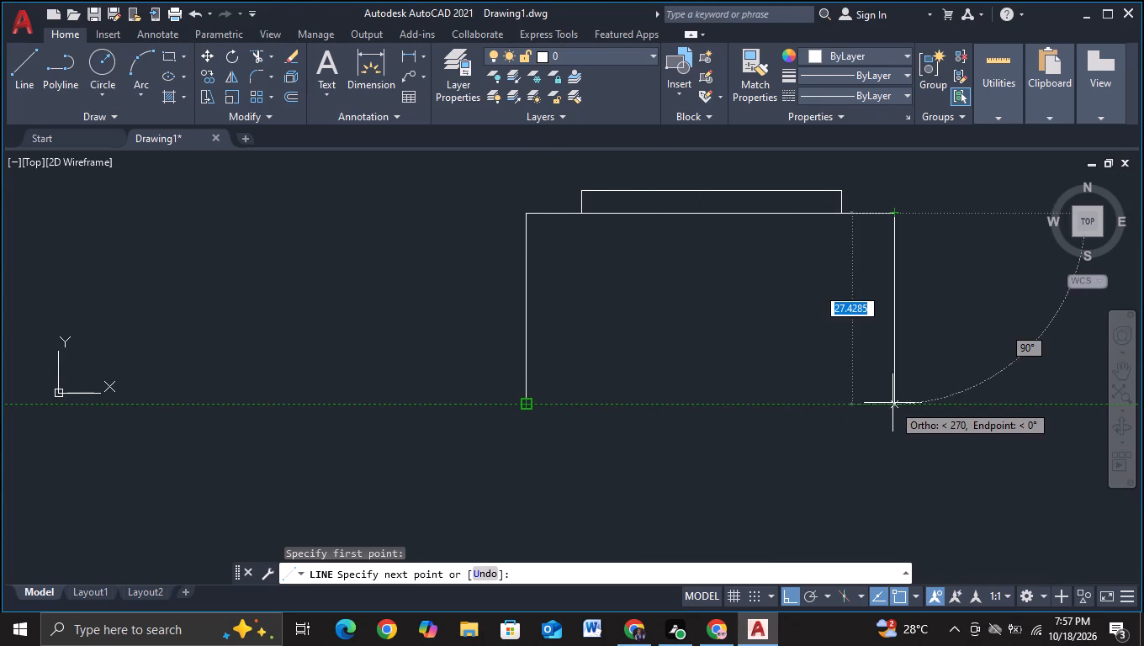
{"action": "left_click", "coordinate": [894, 405]}
{"action": "key", "text": "Escape"}
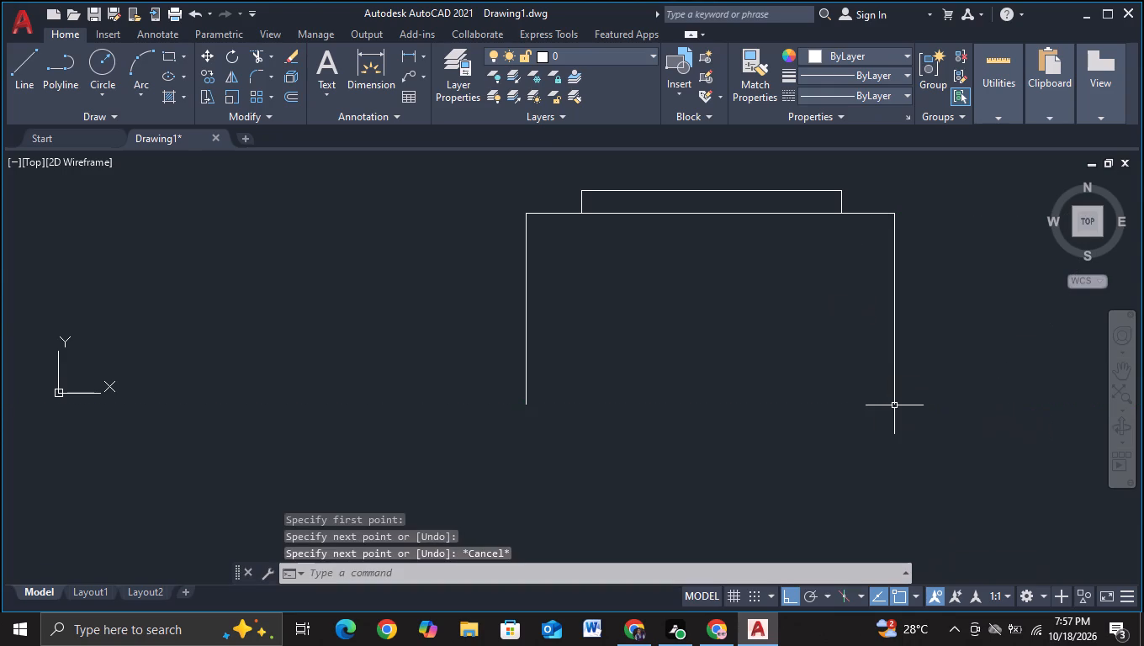
Draw a tall rectangle of lines about 8.6 units wide just inside the outline's upper-left corner, stopping slightly above the side lines' lower ends.
{"action": "left_click", "coordinate": [28, 93]}
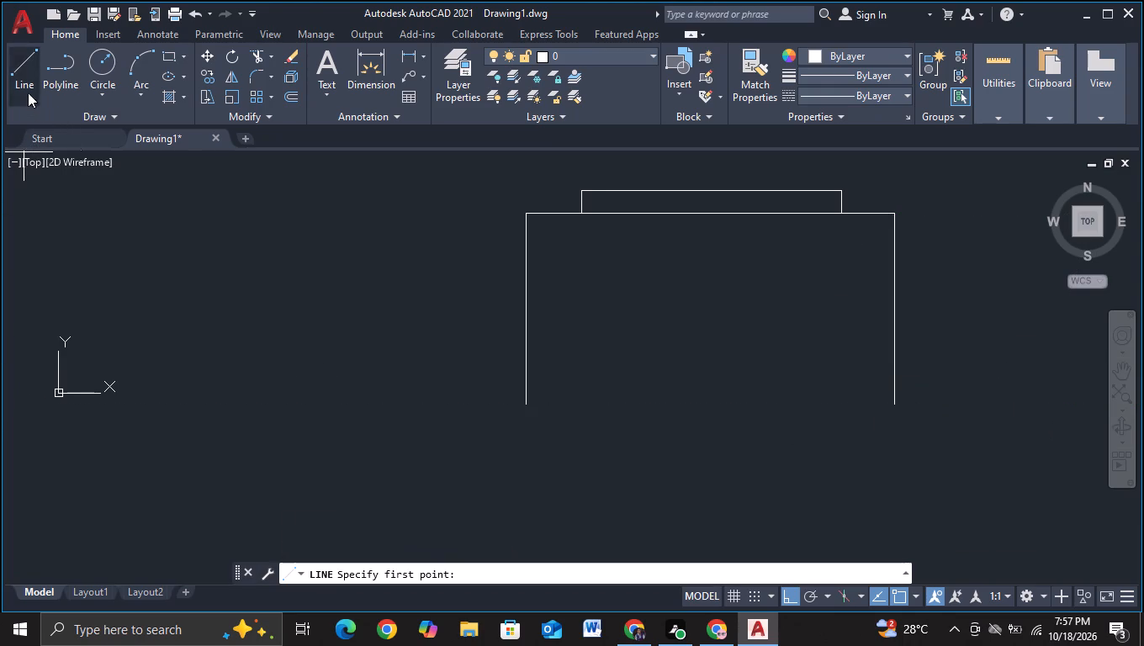
{"action": "scroll", "coordinate": [591, 331], "scroll_direction": "up", "scroll_amount": 1}
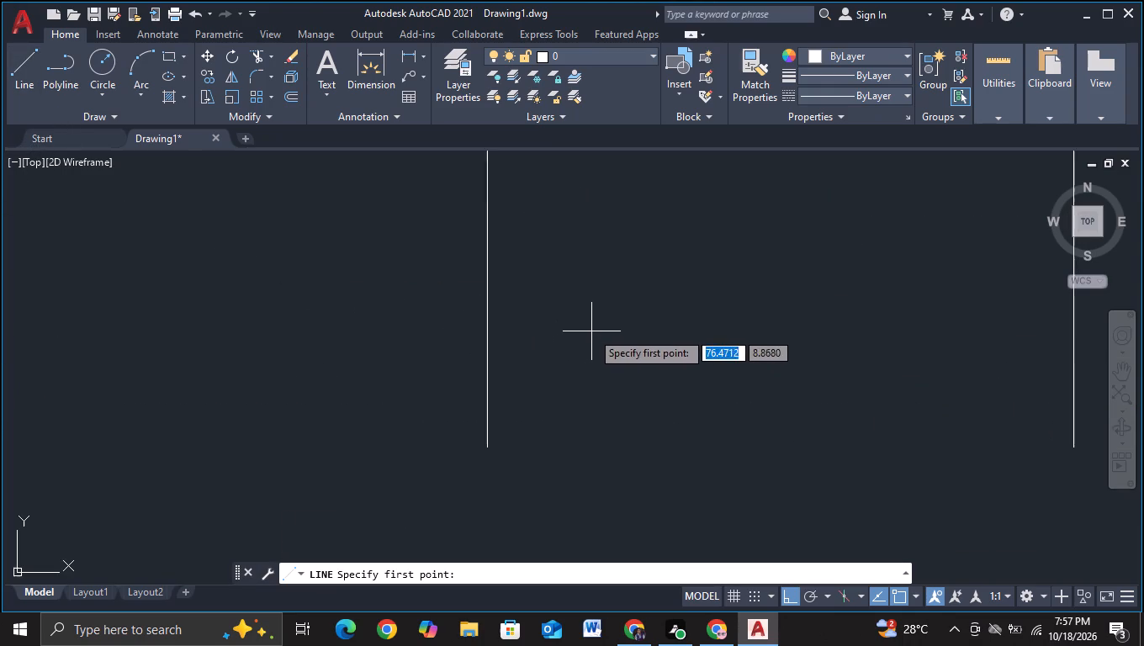
{"action": "middle_click_drag", "start_coordinate": [533, 267], "coordinate": [440, 313]}
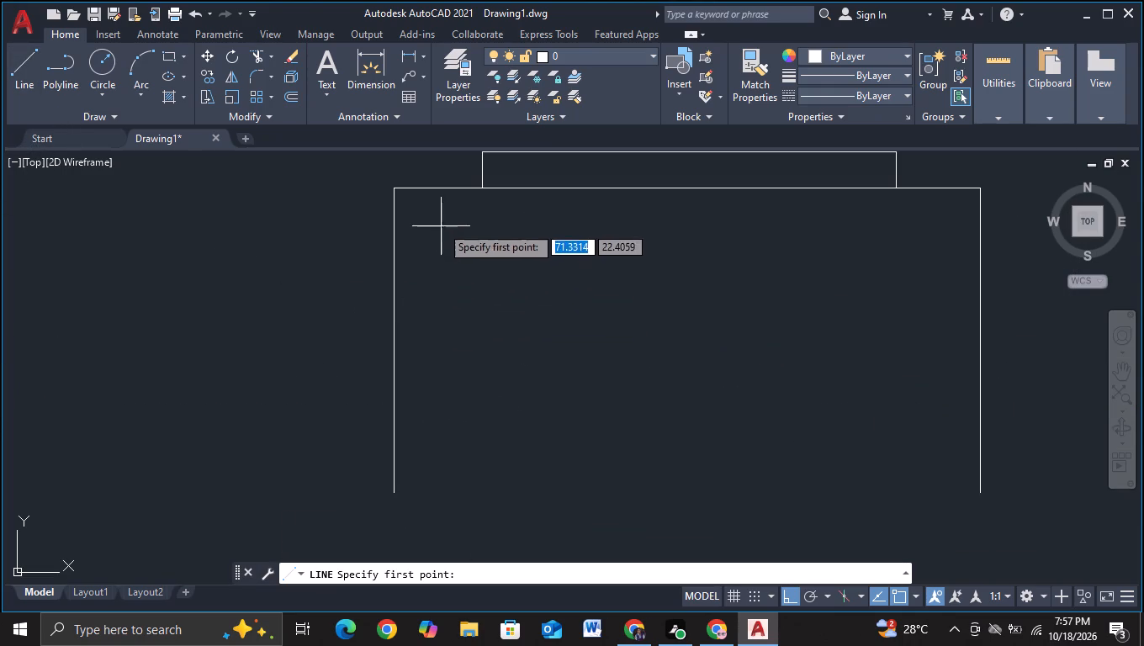
{"action": "left_click", "coordinate": [416, 214]}
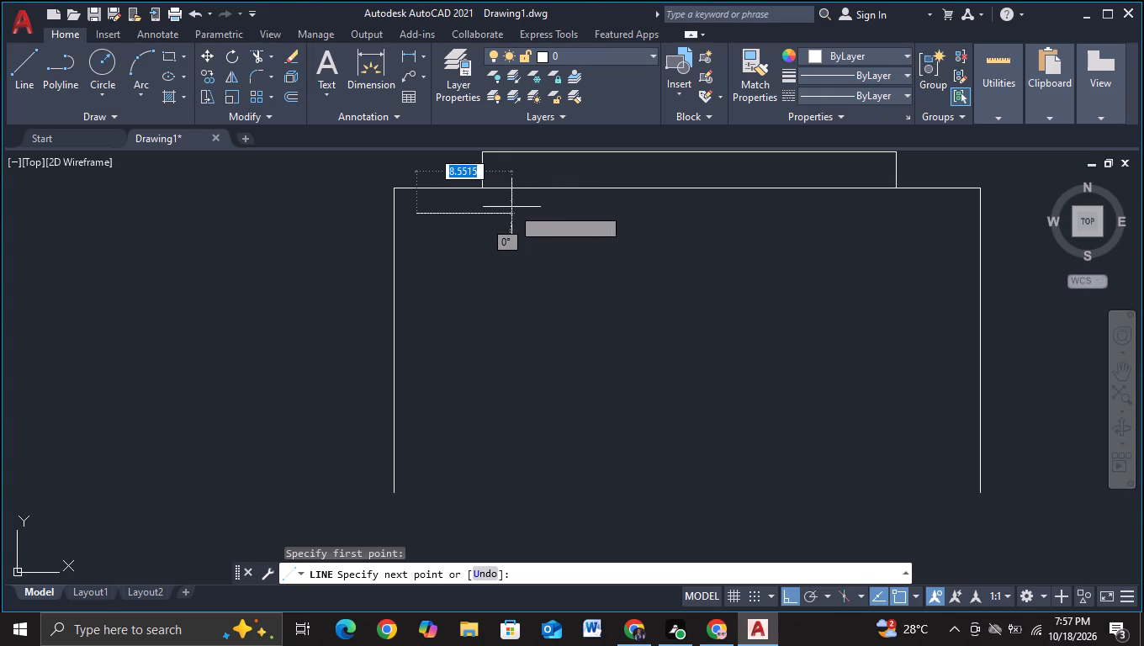
{"action": "left_click", "coordinate": [511, 207]}
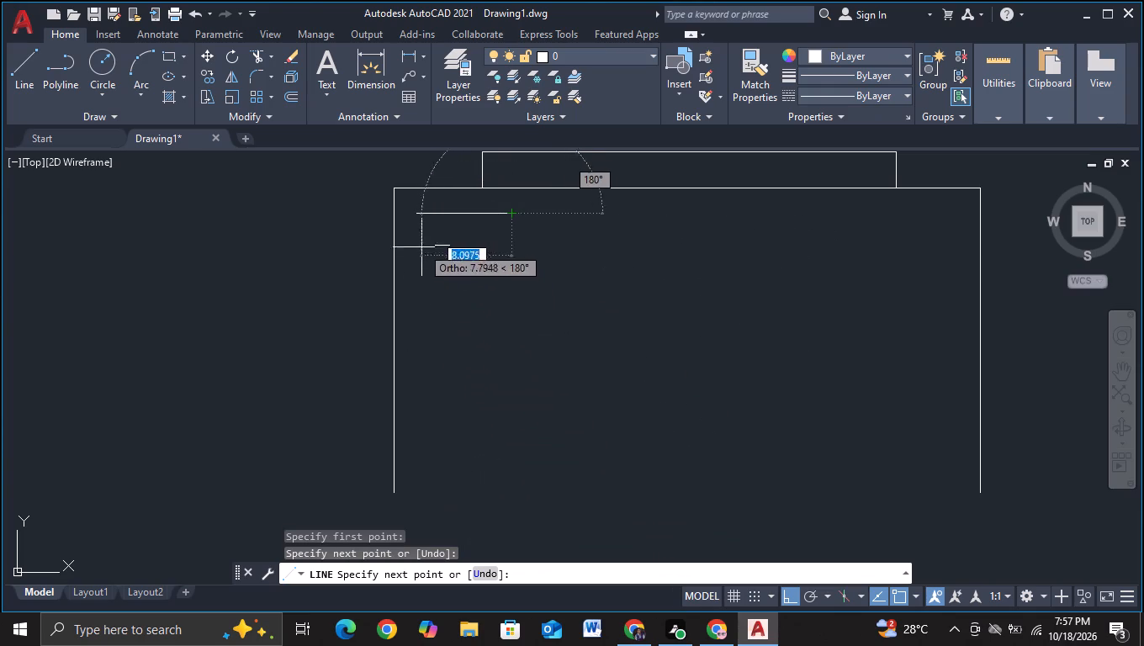
{"action": "key", "text": "Escape"}
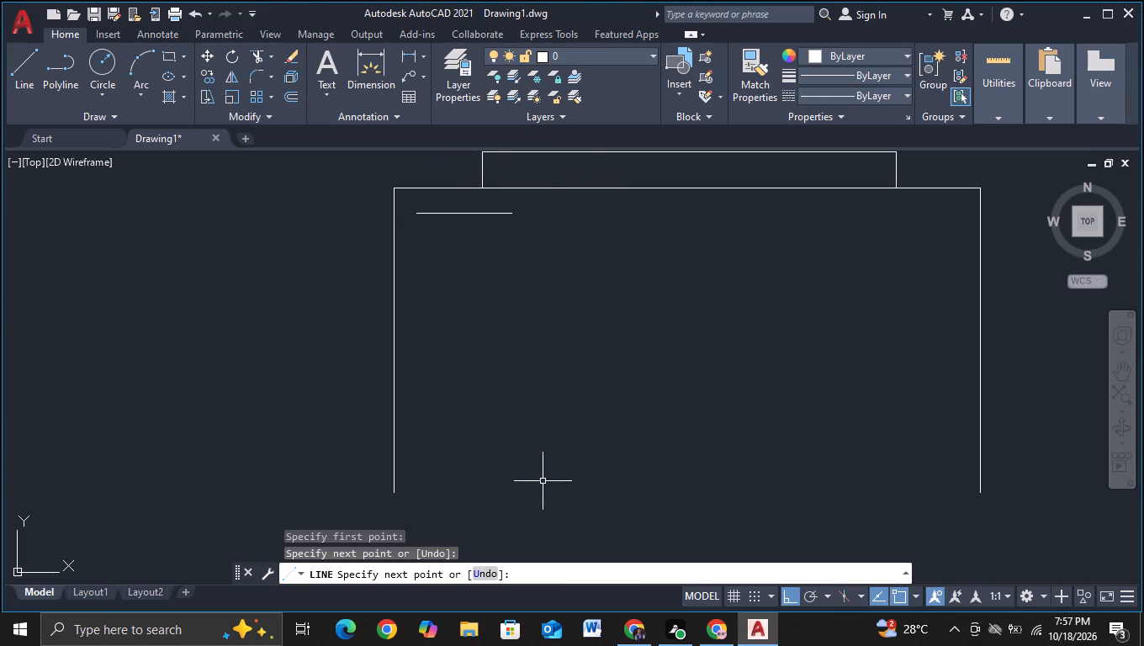
{"action": "left_click", "coordinate": [22, 78]}
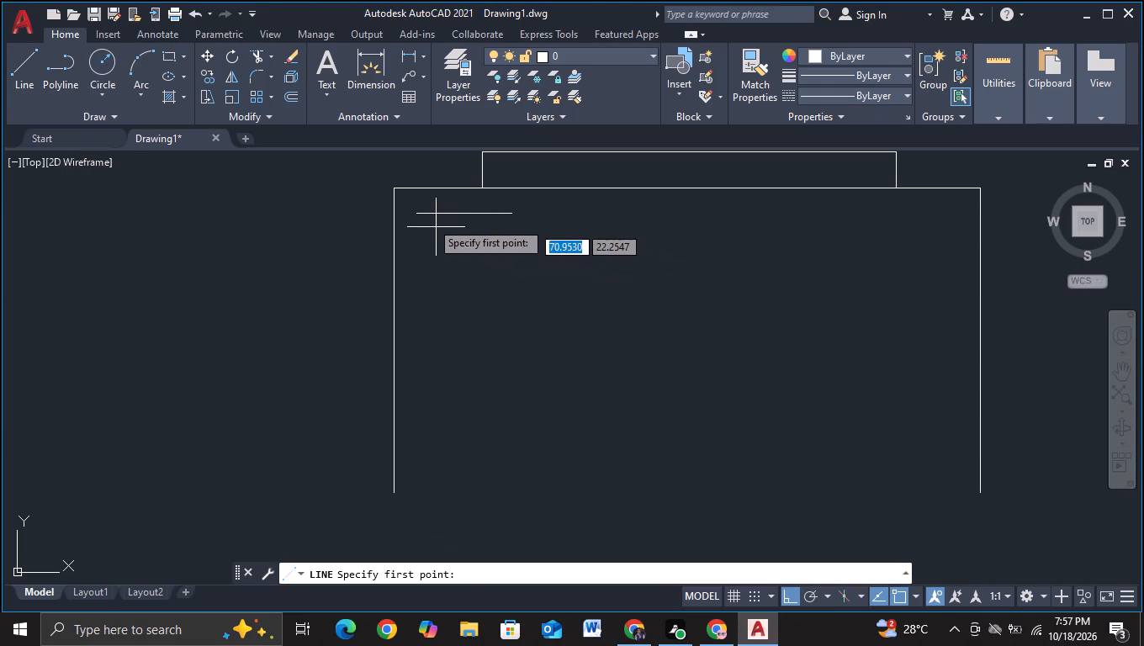
{"action": "left_click", "coordinate": [420, 216]}
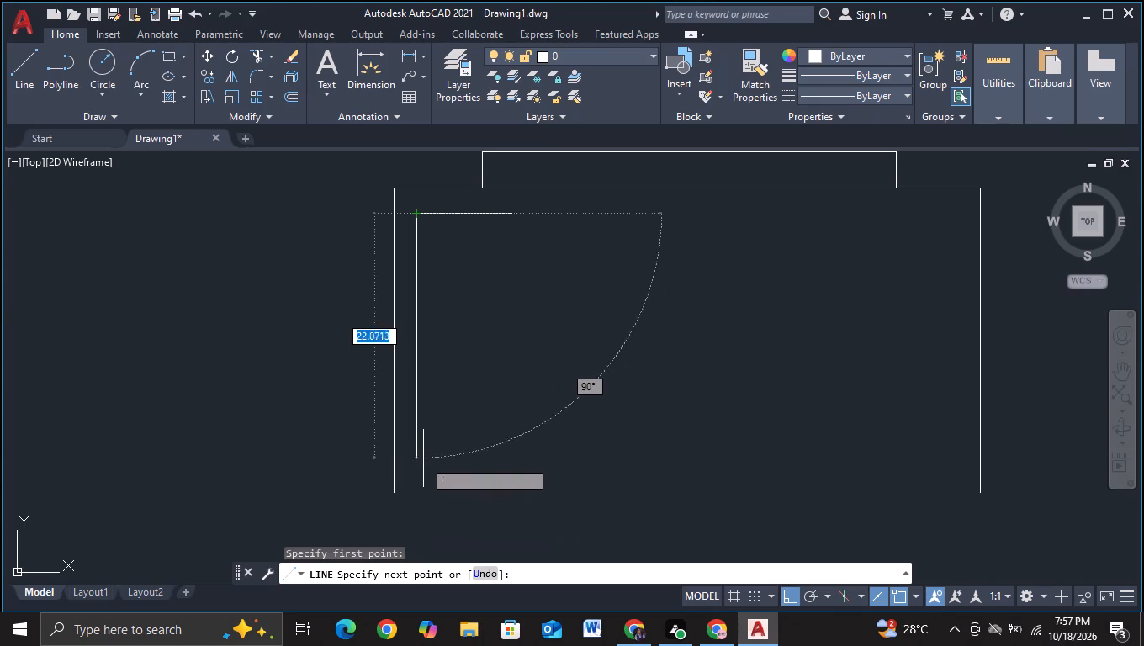
{"action": "left_click", "coordinate": [420, 474]}
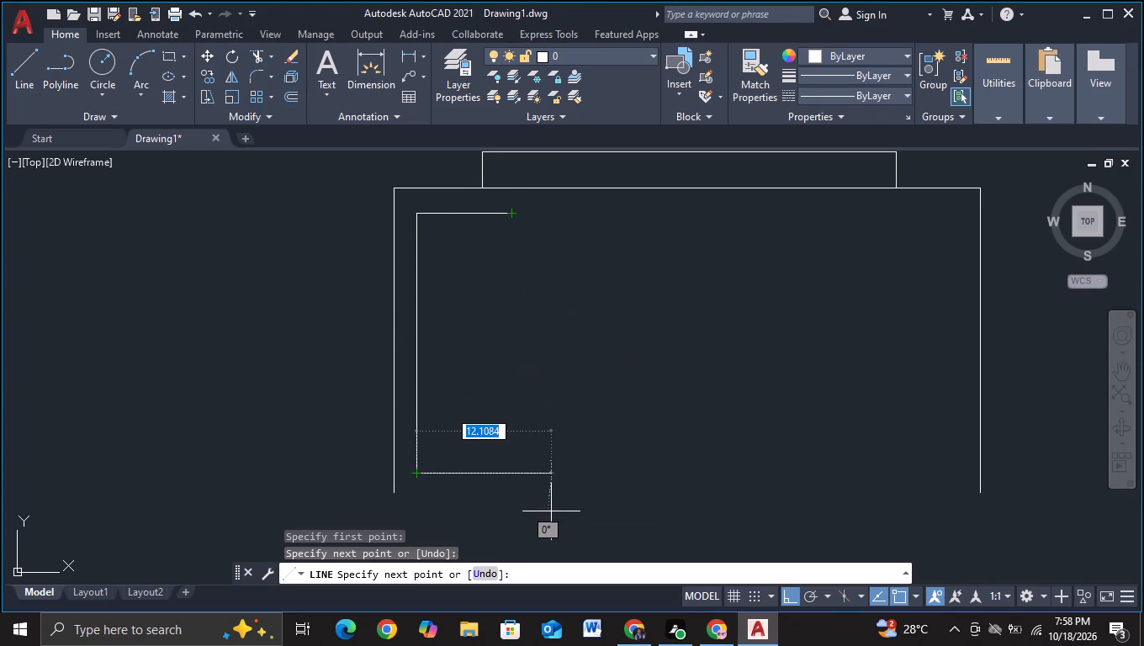
{"action": "left_click", "coordinate": [512, 473]}
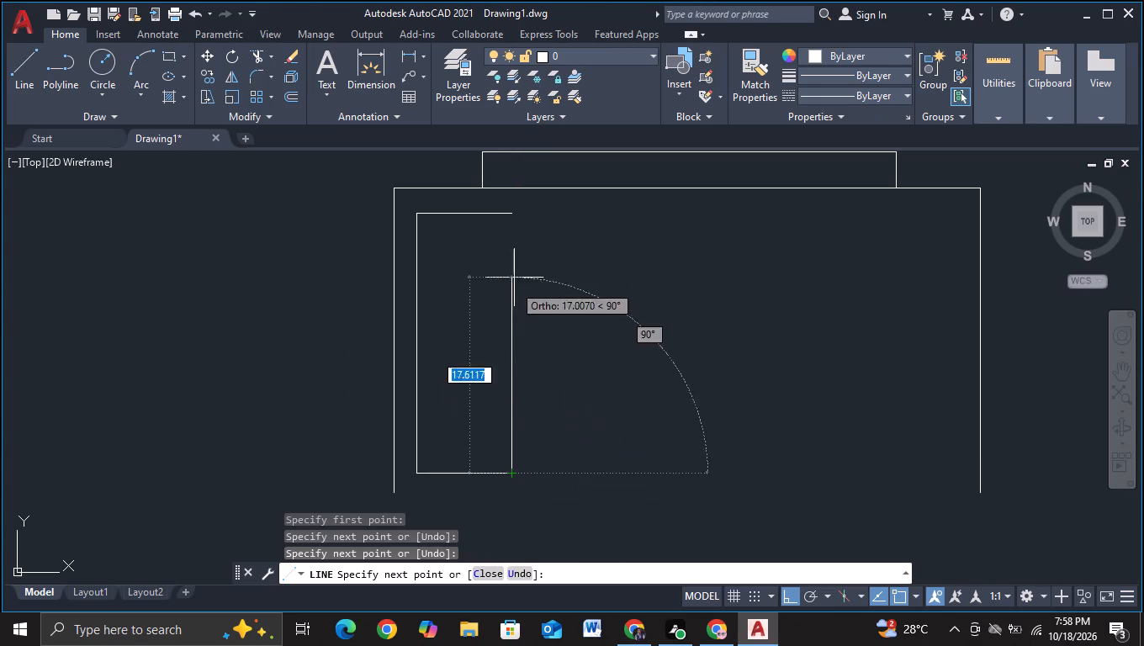
{"action": "left_click", "coordinate": [514, 214]}
{"action": "key", "text": "Escape"}
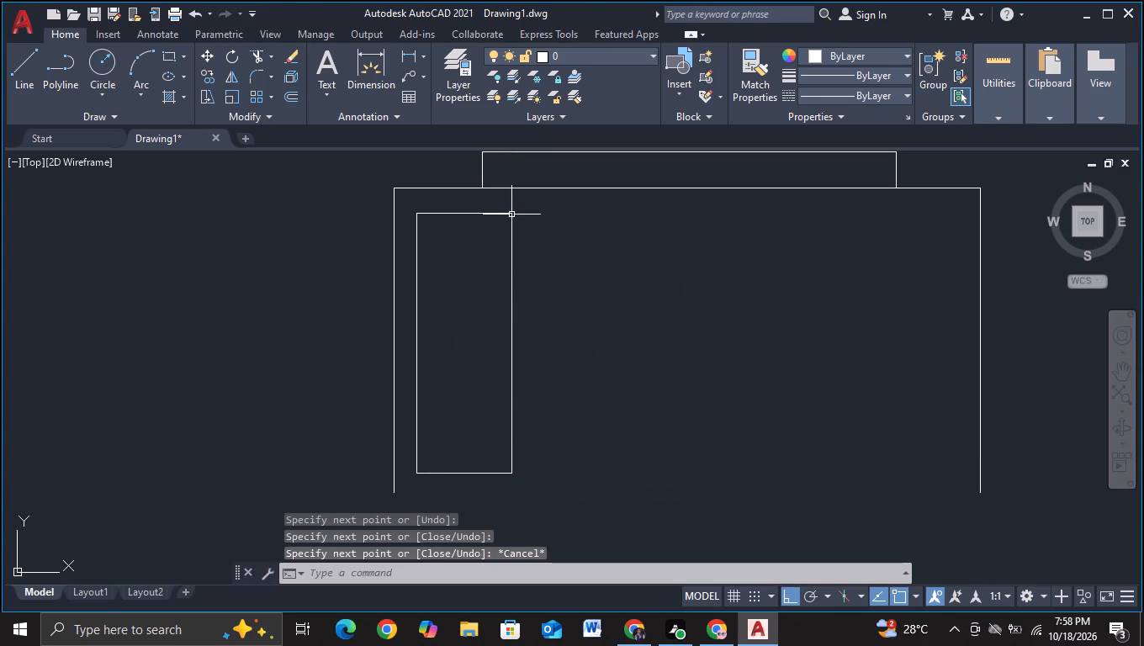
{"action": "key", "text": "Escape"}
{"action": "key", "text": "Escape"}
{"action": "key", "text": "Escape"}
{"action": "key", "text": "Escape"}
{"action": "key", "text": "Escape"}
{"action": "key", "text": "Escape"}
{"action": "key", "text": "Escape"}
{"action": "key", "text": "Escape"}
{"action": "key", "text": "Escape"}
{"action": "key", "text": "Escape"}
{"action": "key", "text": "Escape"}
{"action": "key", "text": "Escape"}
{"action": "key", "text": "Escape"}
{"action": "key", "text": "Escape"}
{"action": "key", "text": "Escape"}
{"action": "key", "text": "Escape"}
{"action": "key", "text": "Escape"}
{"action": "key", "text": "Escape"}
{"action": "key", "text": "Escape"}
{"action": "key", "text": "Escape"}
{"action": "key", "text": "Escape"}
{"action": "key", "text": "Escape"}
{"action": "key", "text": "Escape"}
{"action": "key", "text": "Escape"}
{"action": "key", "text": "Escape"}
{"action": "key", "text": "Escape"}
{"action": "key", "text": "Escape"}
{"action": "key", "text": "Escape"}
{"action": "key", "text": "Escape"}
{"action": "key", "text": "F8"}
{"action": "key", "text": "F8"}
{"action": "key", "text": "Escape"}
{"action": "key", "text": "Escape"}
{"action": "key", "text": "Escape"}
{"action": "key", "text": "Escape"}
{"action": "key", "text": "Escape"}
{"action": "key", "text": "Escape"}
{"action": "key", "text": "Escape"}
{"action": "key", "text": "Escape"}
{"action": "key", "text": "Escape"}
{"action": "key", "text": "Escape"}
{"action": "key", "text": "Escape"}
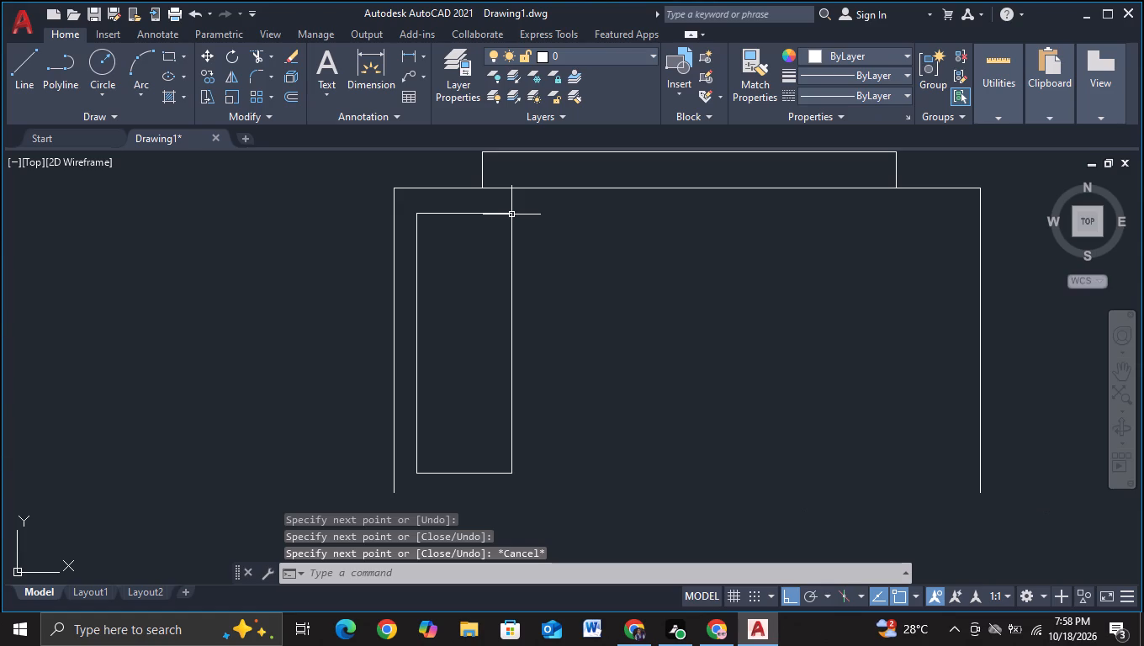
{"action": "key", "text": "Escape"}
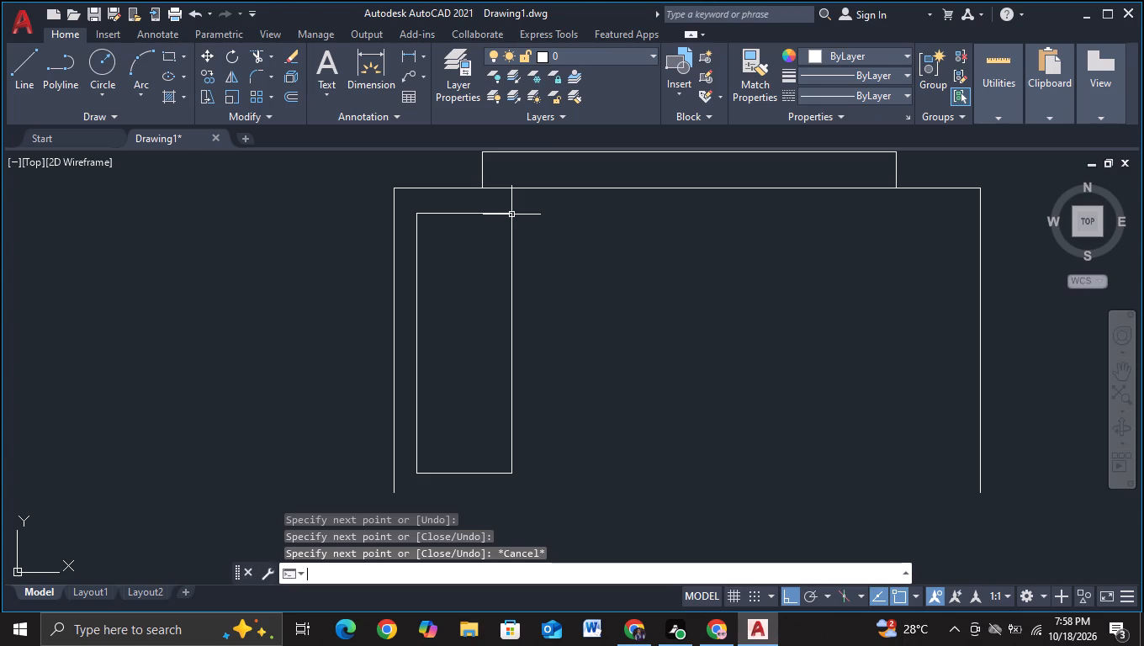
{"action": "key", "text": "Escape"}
Draw connected lines from the tall rectangle's upper-right corner: about 40 units across, down to its base level, and back to its lower-right corner.
{"action": "left_click", "coordinate": [28, 87]}
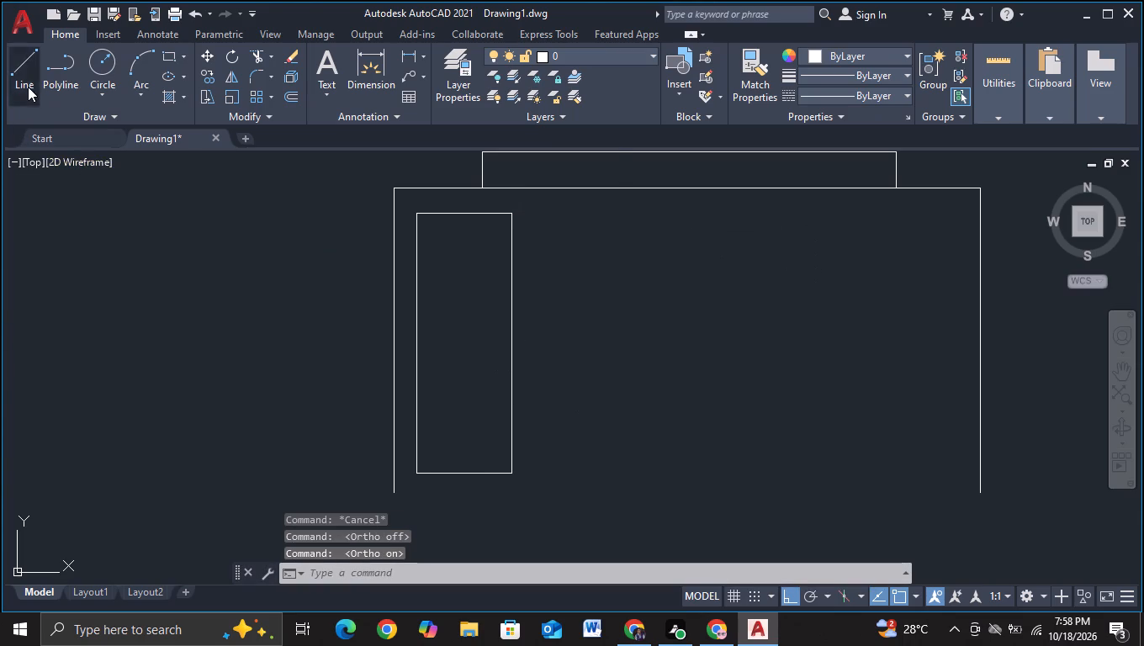
{"action": "middle_click_drag", "start_coordinate": [606, 362], "coordinate": [555, 299]}
{"action": "middle_click_drag", "start_coordinate": [555, 299], "coordinate": [531, 375]}
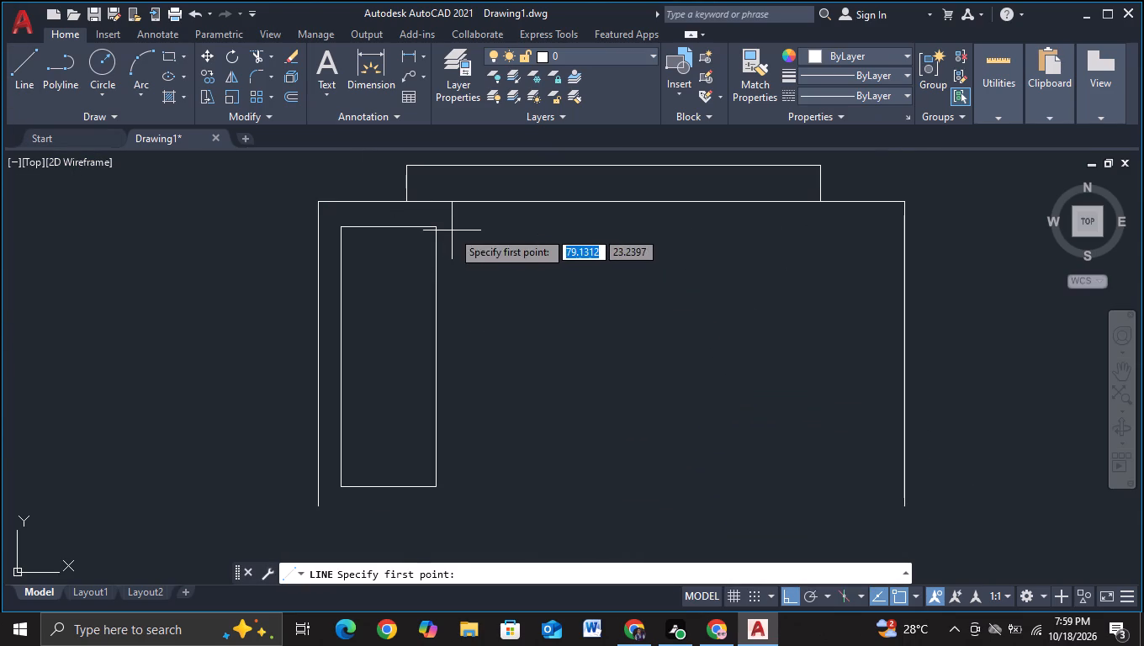
{"action": "left_click", "coordinate": [436, 230]}
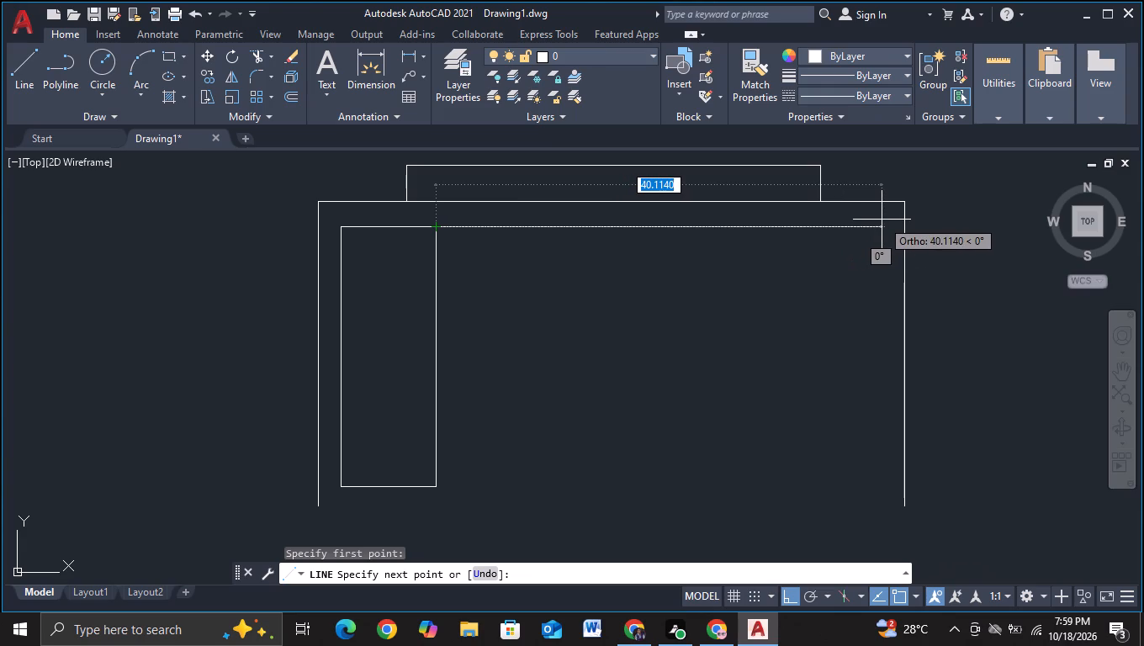
{"action": "left_click", "coordinate": [880, 221]}
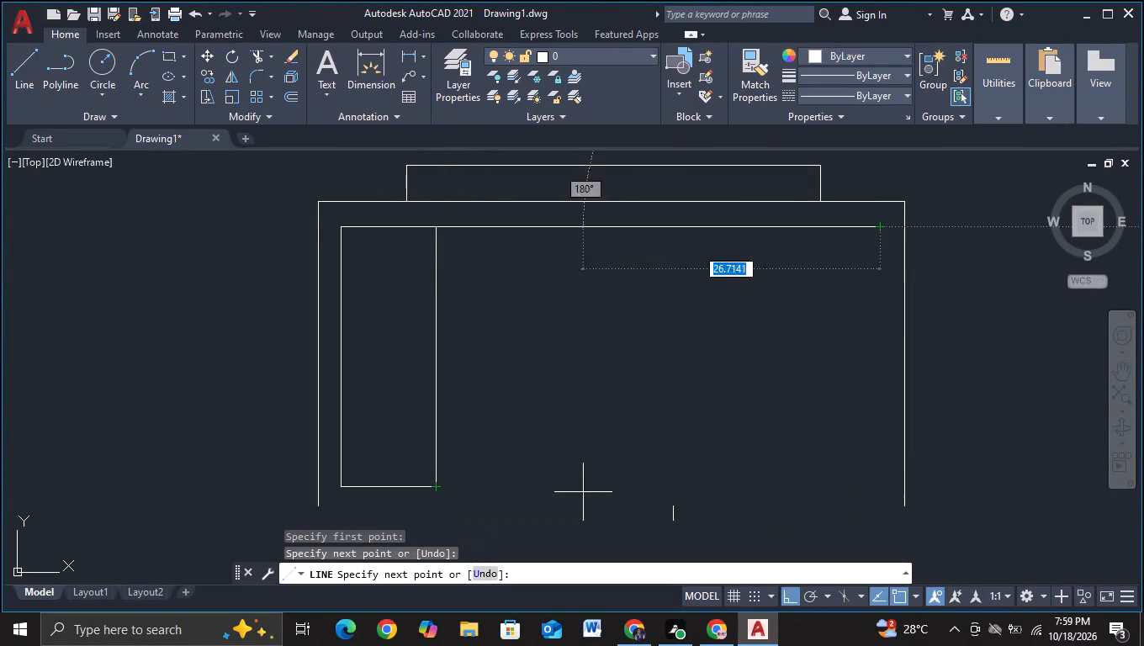
{"action": "left_click", "coordinate": [882, 487]}
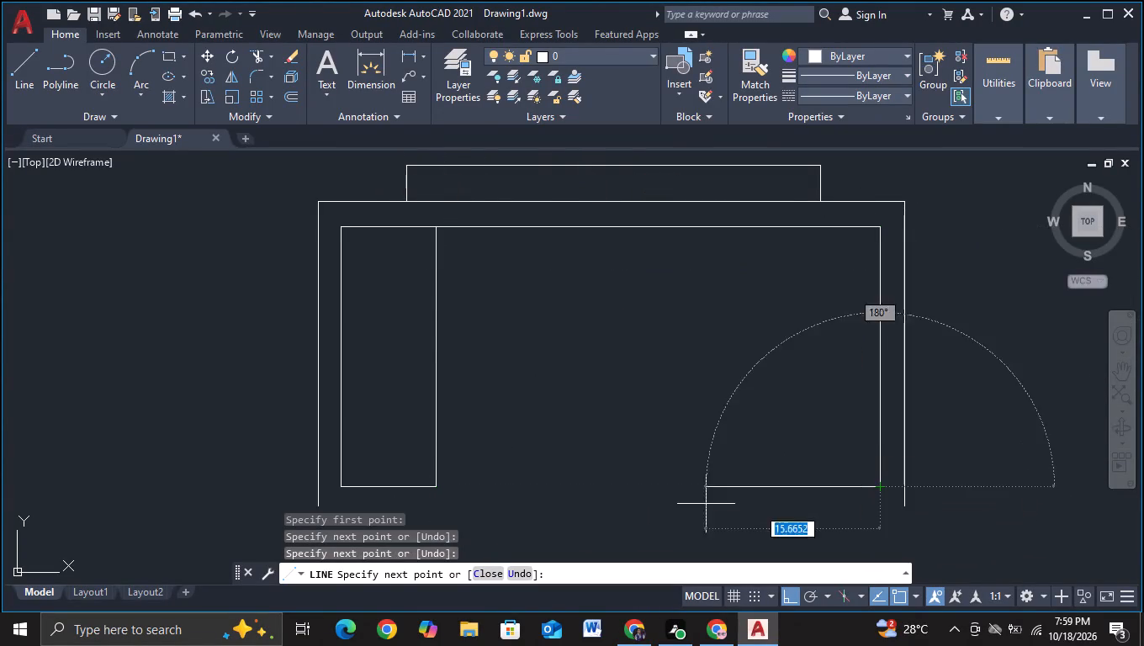
{"action": "left_click", "coordinate": [436, 493]}
{"action": "key", "text": "Escape"}
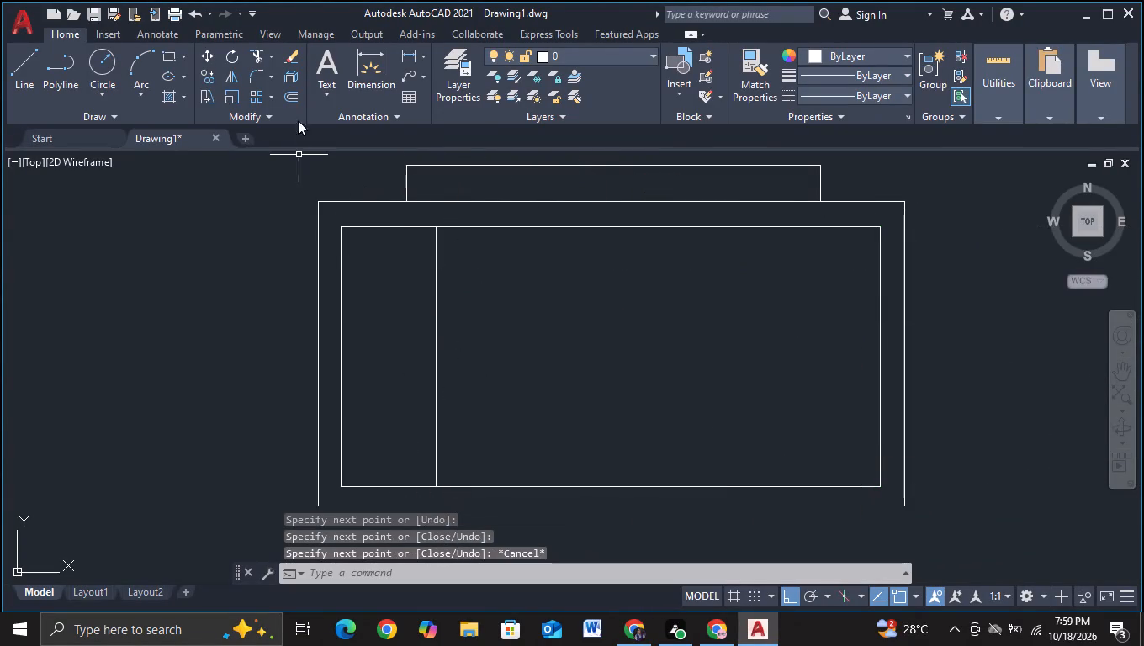
Copy the inner vertical line nine times across the wide rectangle, making five narrow pairs with gaps of about 0.8 to 0.9 units.
{"action": "middle_click_drag", "start_coordinate": [603, 331], "coordinate": [628, 268]}
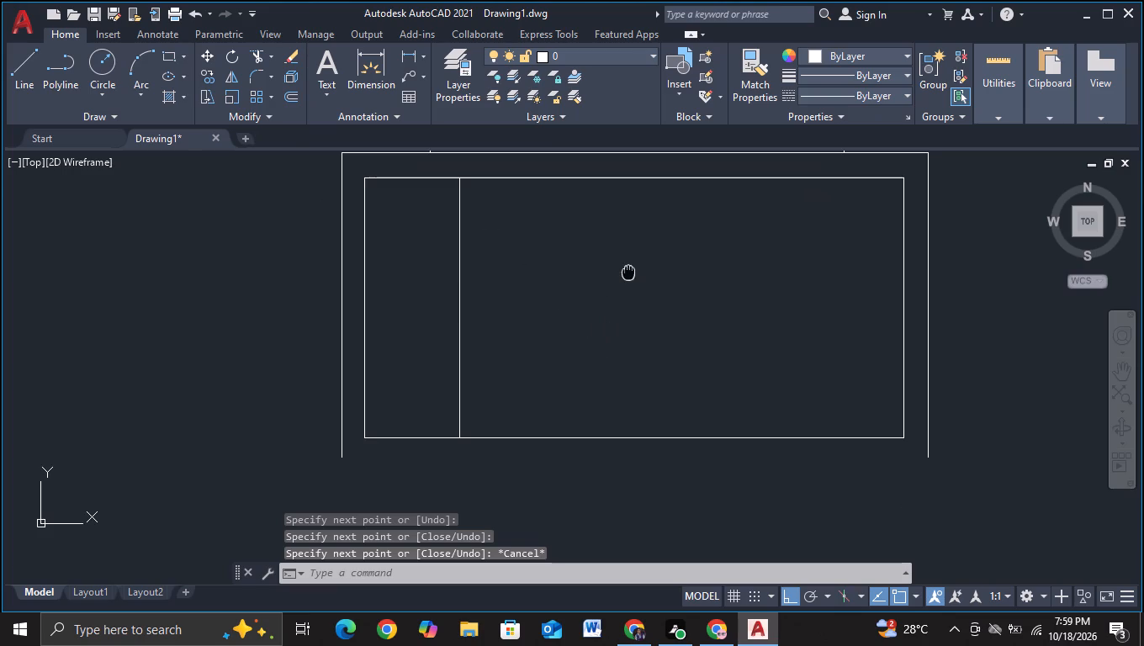
{"action": "key", "text": "Escape"}
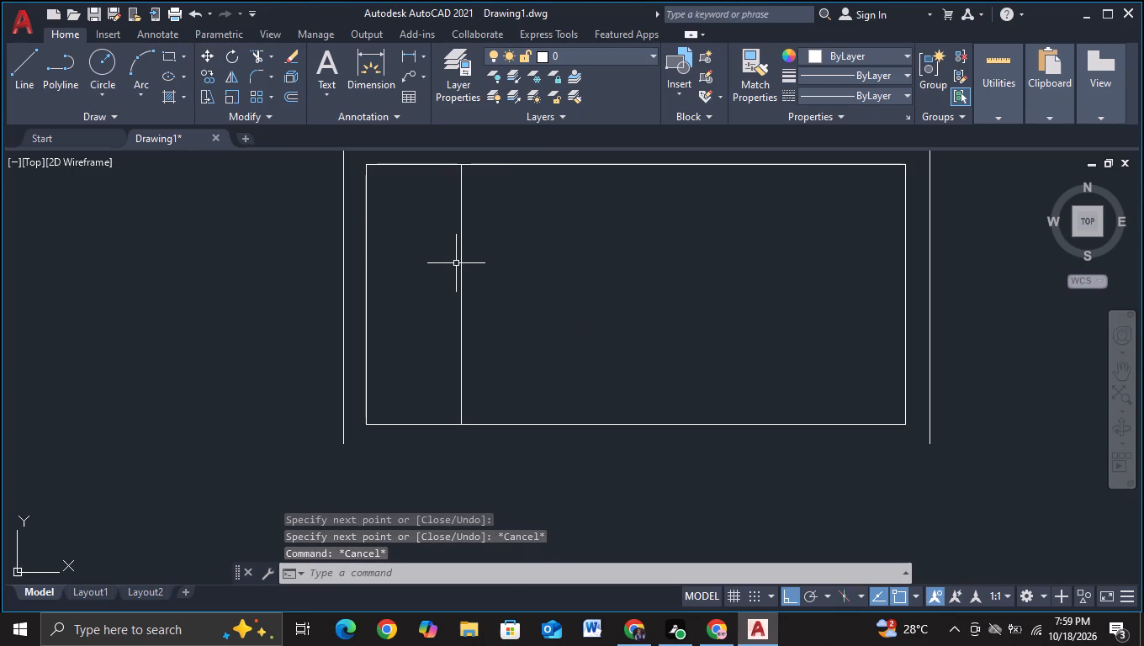
{"action": "left_click", "coordinate": [459, 262]}
{"action": "key", "text": "c"}
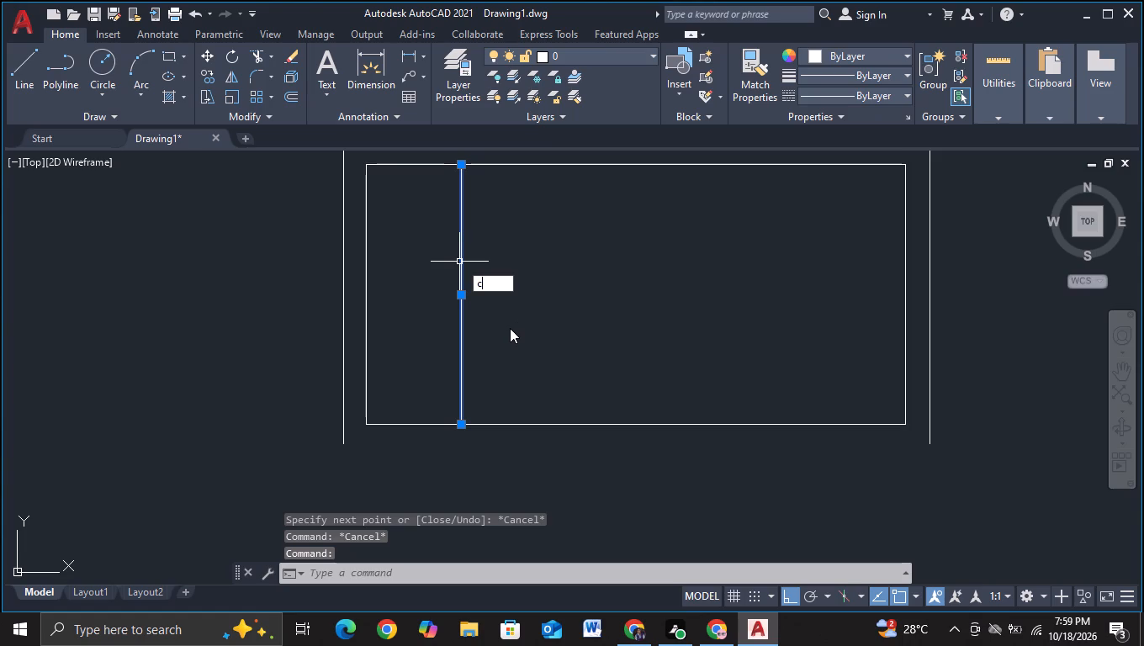
{"action": "left_click", "coordinate": [509, 316]}
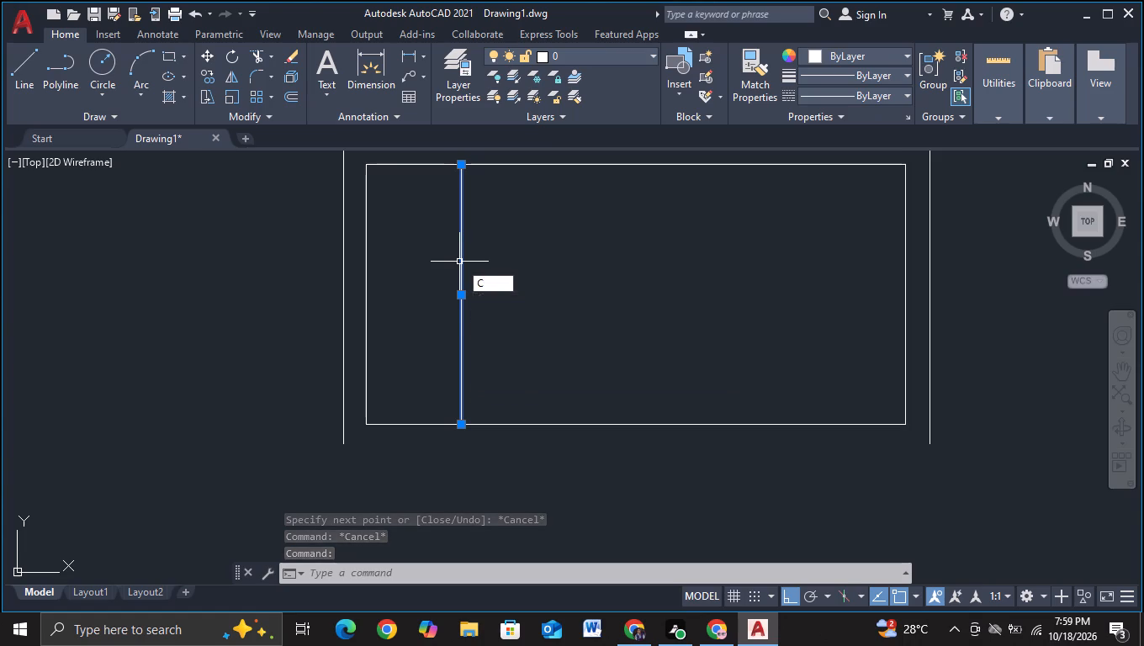
{"action": "left_click", "coordinate": [458, 309]}
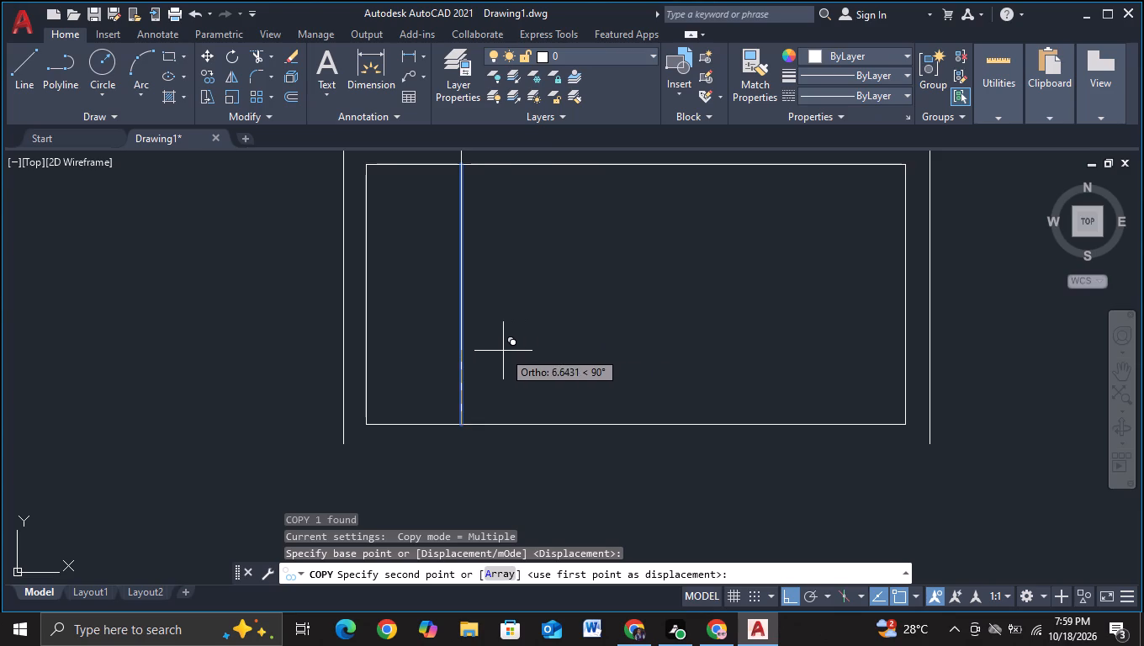
{"action": "scroll", "coordinate": [486, 389], "scroll_direction": "up", "scroll_amount": 1}
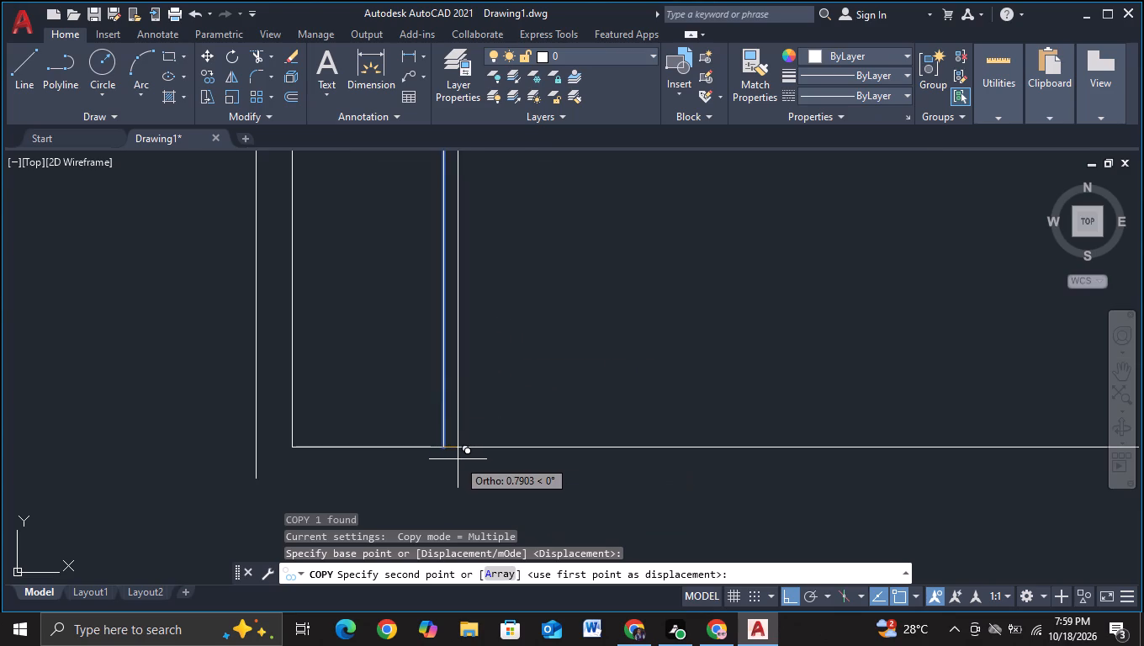
{"action": "left_click", "coordinate": [458, 459]}
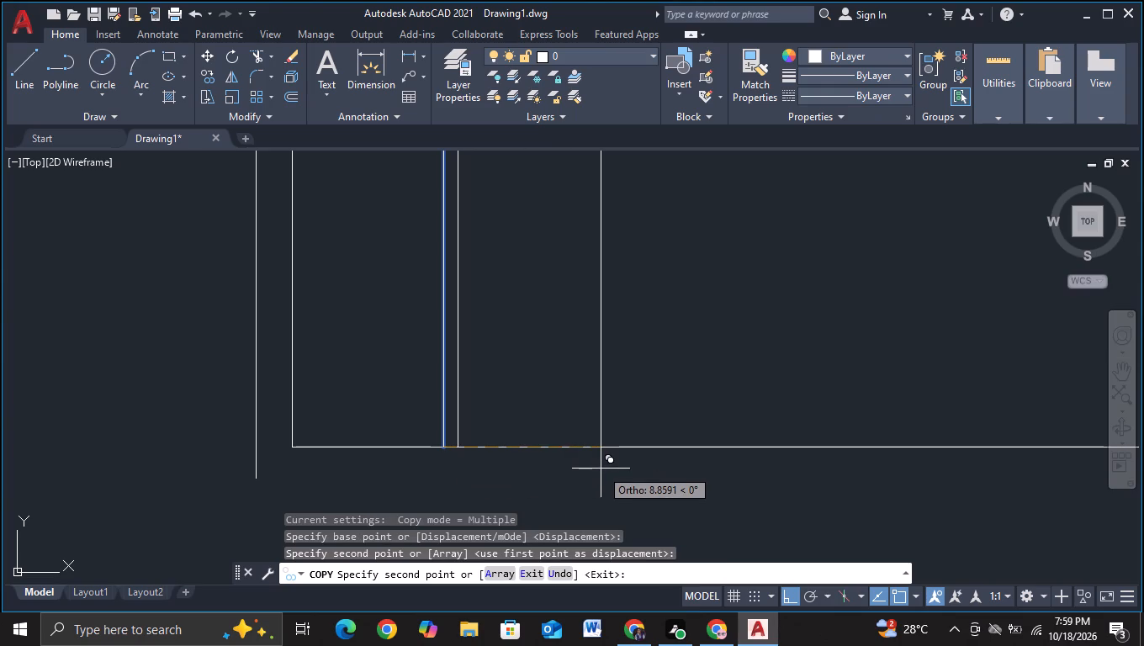
{"action": "left_click", "coordinate": [596, 470]}
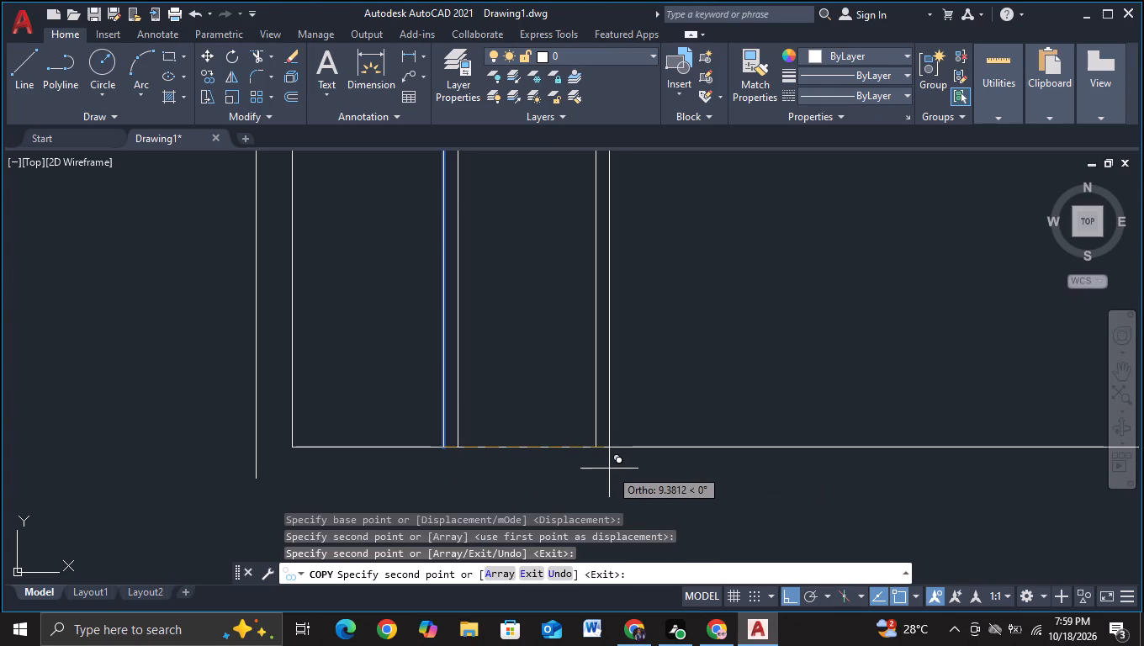
{"action": "left_click", "coordinate": [609, 469]}
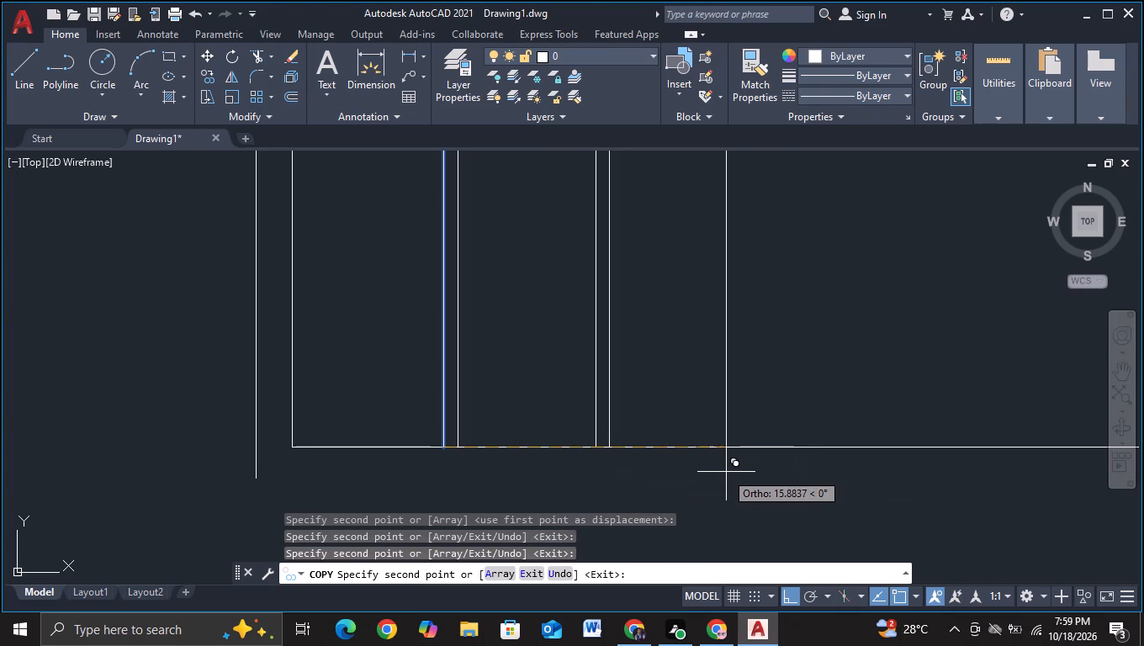
{"action": "left_click", "coordinate": [733, 471]}
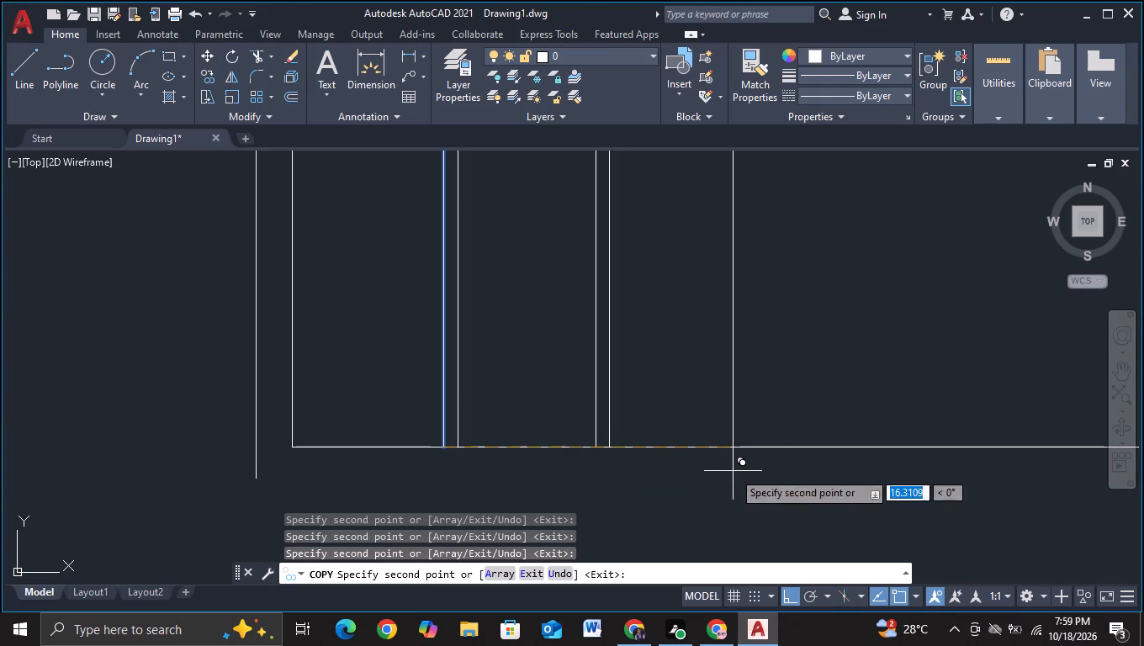
{"action": "left_click", "coordinate": [749, 476]}
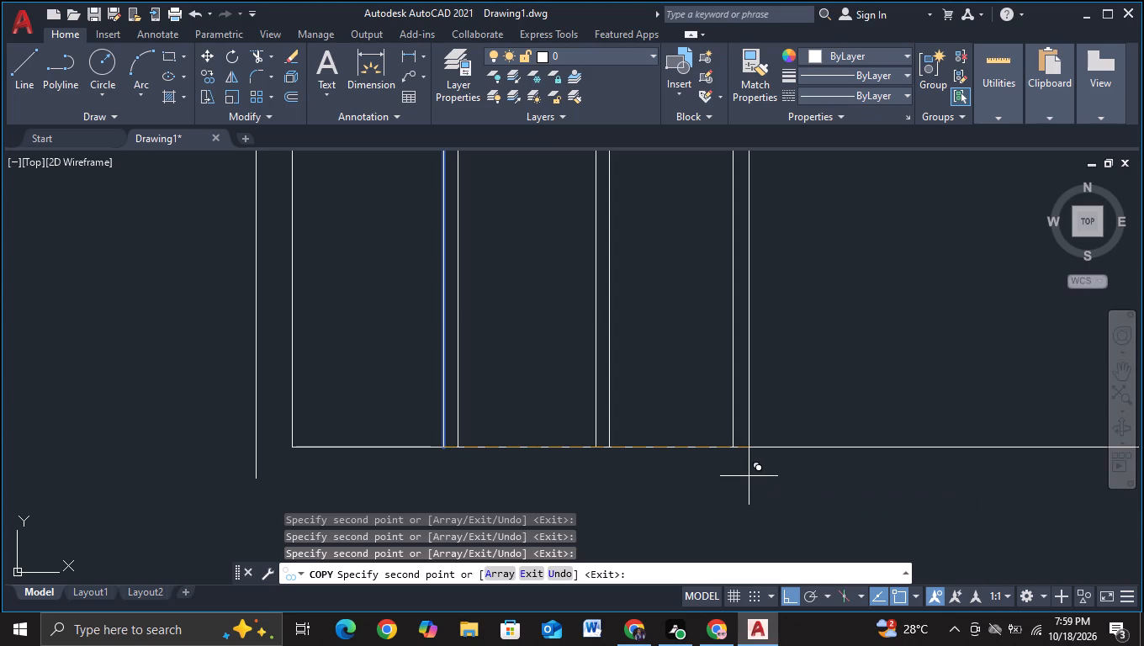
{"action": "middle_click_drag", "start_coordinate": [749, 476], "coordinate": [401, 460]}
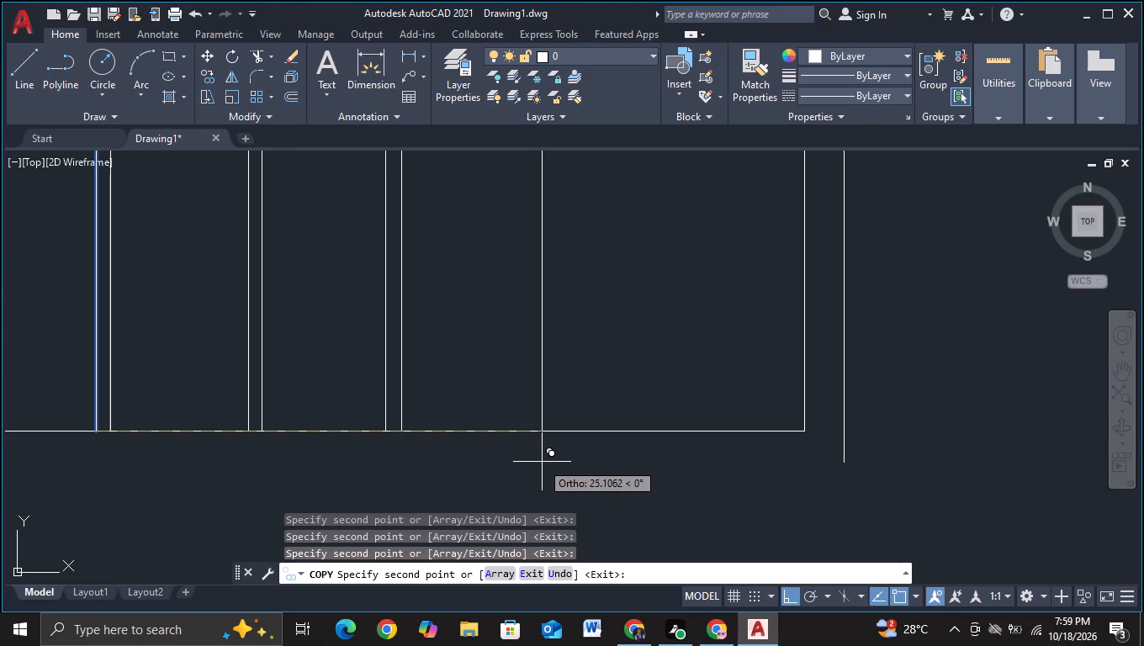
{"action": "left_click", "coordinate": [534, 463]}
{"action": "left_click", "coordinate": [549, 458]}
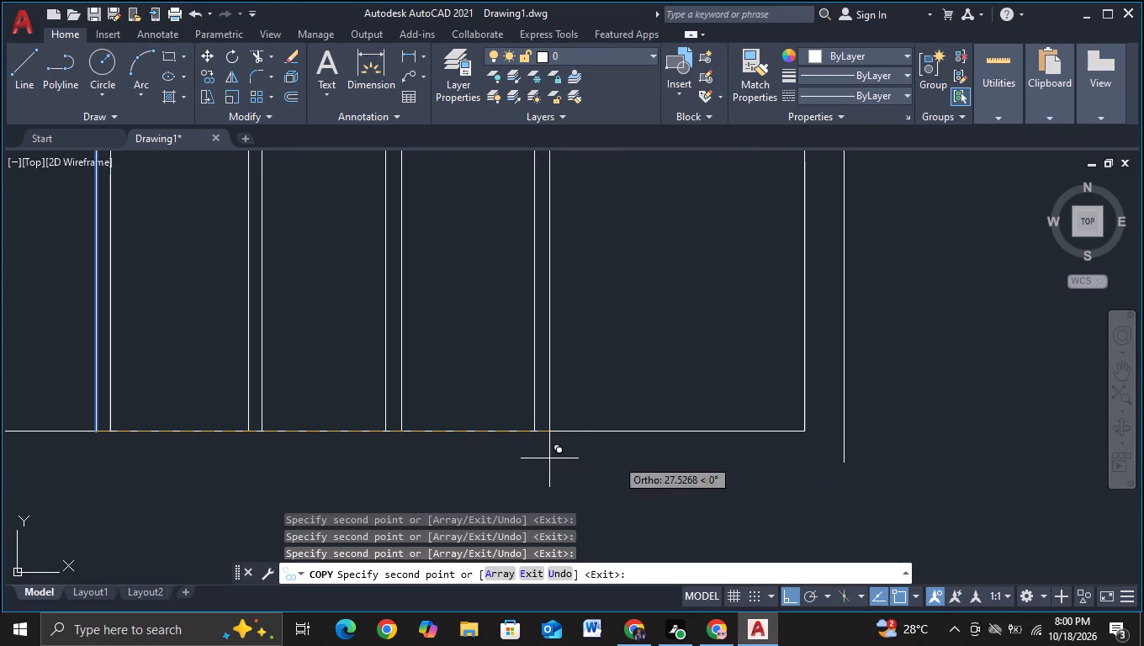
{"action": "left_click", "coordinate": [672, 468]}
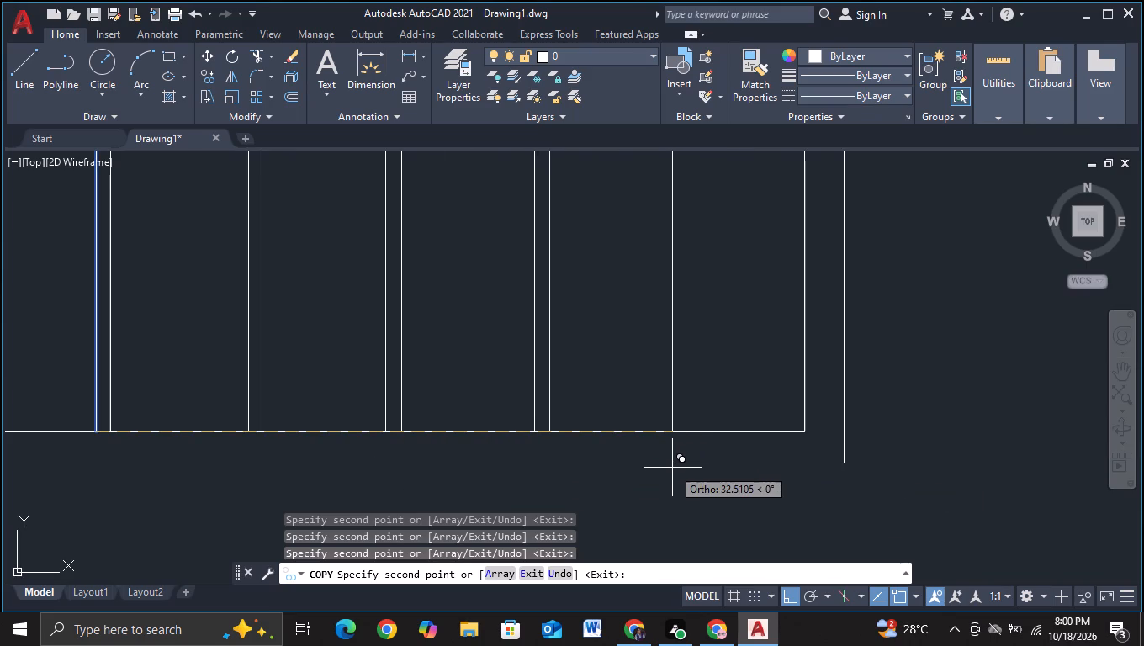
{"action": "left_click", "coordinate": [687, 469]}
{"action": "key", "text": "Escape"}
{"action": "scroll", "coordinate": [687, 466], "scroll_direction": "down", "scroll_amount": 3}
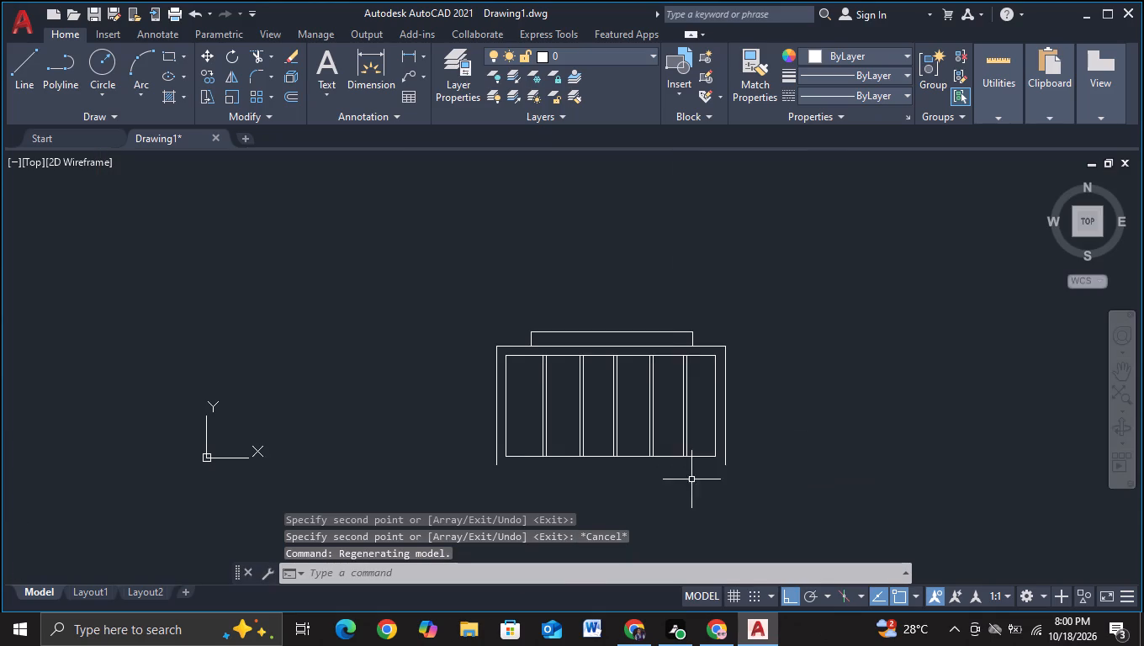
Move all ten inner vertical lines about 0.65 units left along the rectangle, with object snap off.
{"action": "middle_click_drag", "start_coordinate": [691, 479], "coordinate": [718, 455]}
{"action": "middle_click_drag", "start_coordinate": [694, 473], "coordinate": [690, 426]}
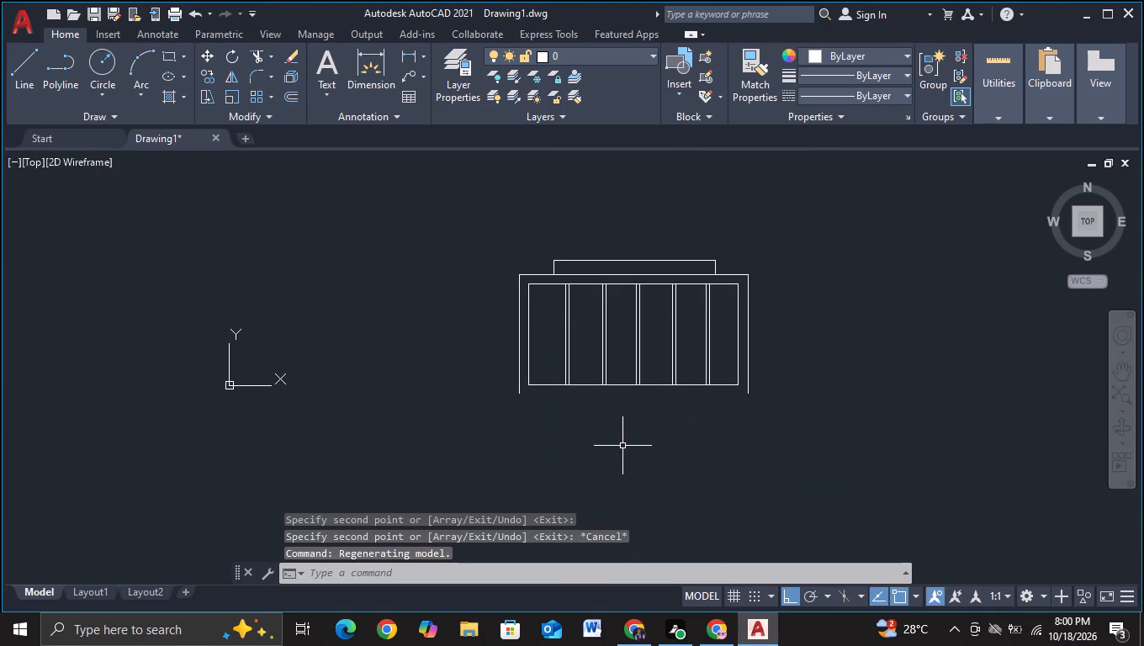
{"action": "left_click_drag", "start_coordinate": [547, 326], "coordinate": [672, 333]}
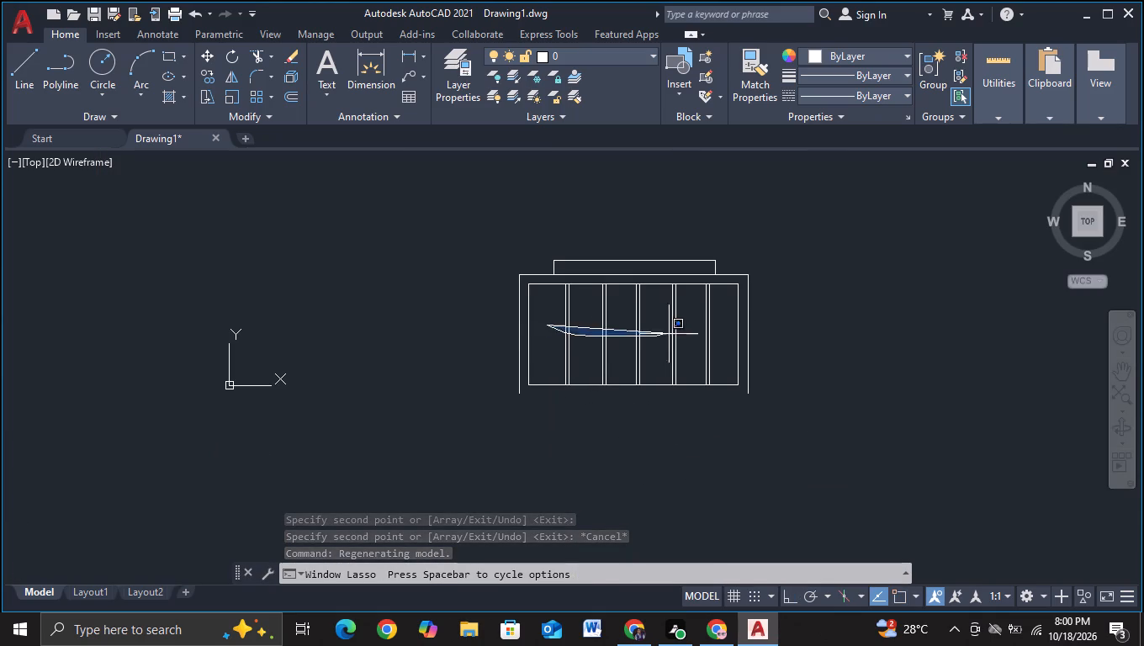
{"action": "left_click_drag", "start_coordinate": [672, 333], "coordinate": [723, 320]}
{"action": "left_click_drag", "start_coordinate": [723, 320], "coordinate": [541, 347]}
{"action": "key", "text": "m"}
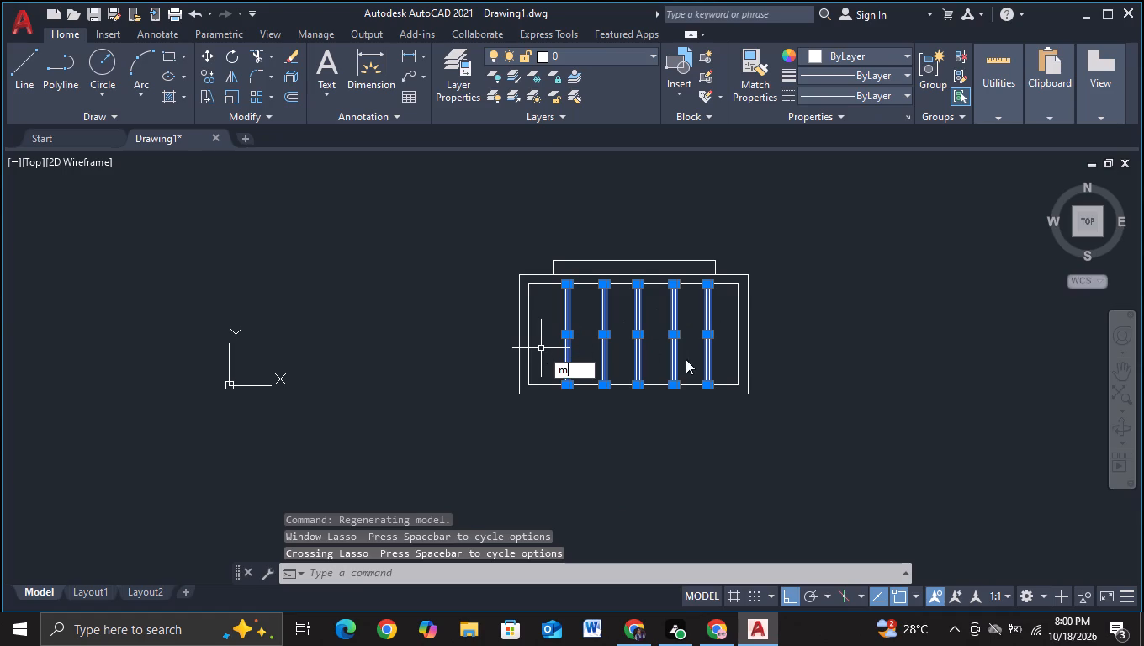
{"action": "left_click", "coordinate": [676, 389]}
{"action": "left_click", "coordinate": [634, 337]}
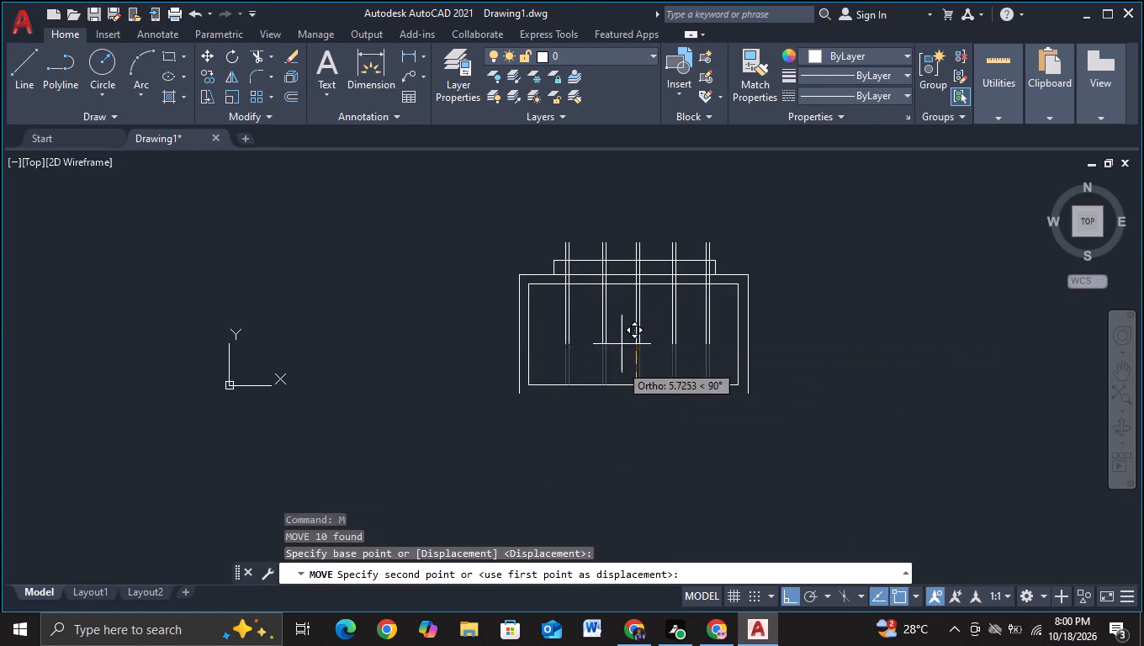
{"action": "scroll", "coordinate": [621, 388], "scroll_direction": "up", "scroll_amount": 2}
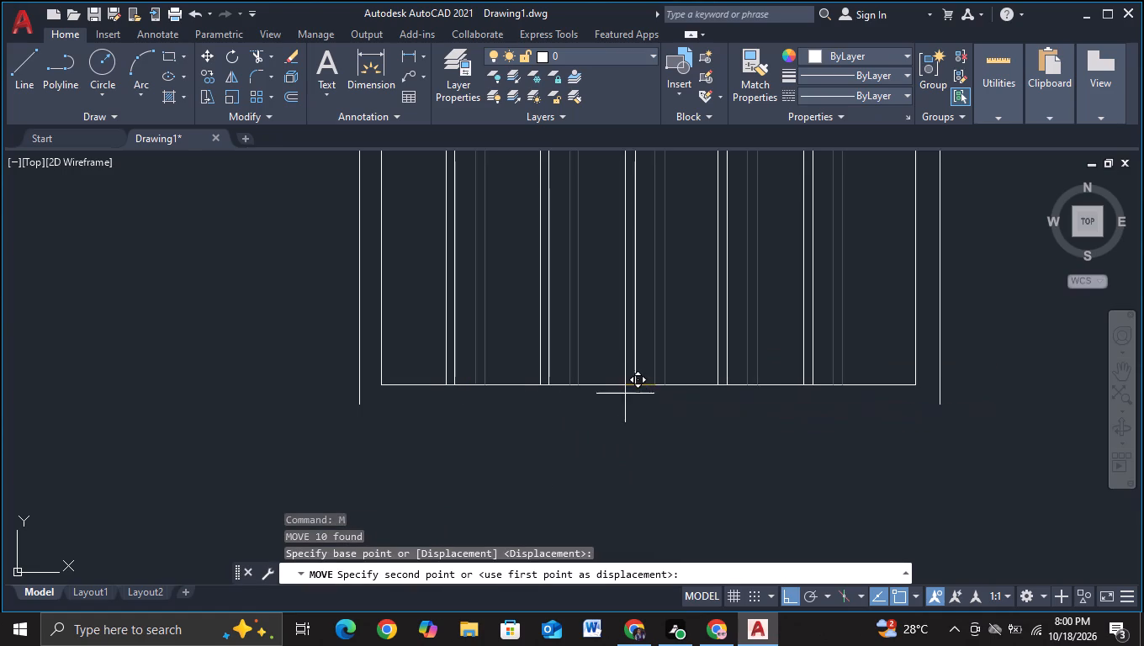
{"action": "key", "text": "F3"}
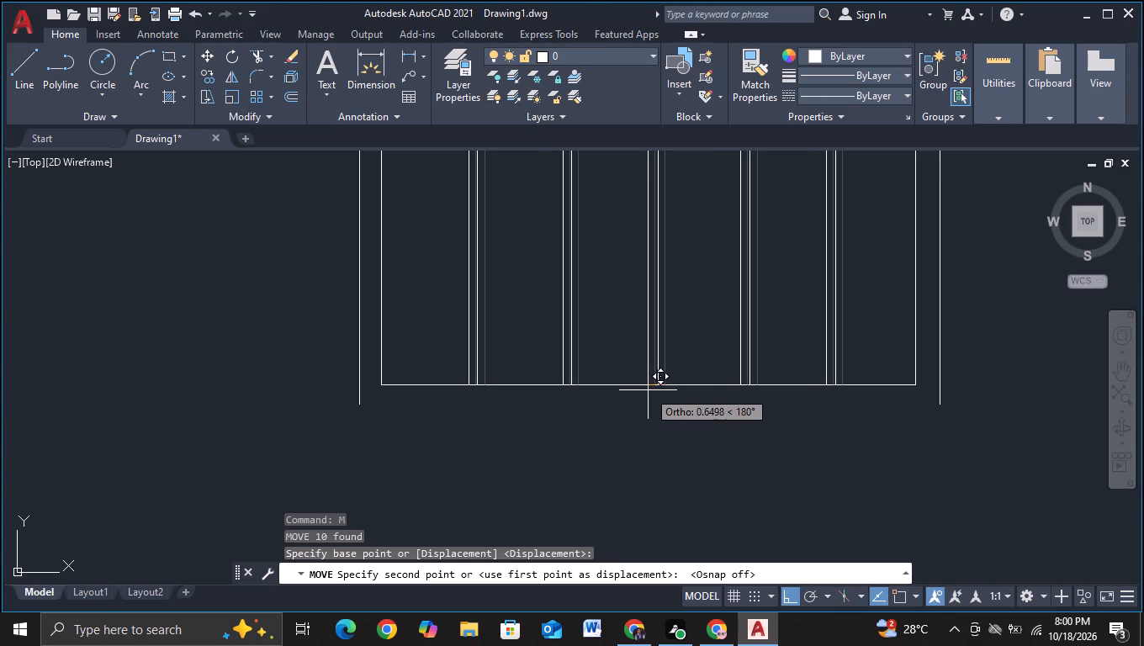
{"action": "left_click", "coordinate": [648, 390]}
Trim the wide rectangle's bottom edge out of the narrow gaps between all five pairs of vertical lines.
{"action": "scroll", "coordinate": [648, 390], "scroll_direction": "down", "scroll_amount": 3}
{"action": "middle_click_drag", "start_coordinate": [667, 438], "coordinate": [665, 421]}
{"action": "scroll", "coordinate": [665, 421], "scroll_direction": "up", "scroll_amount": 2}
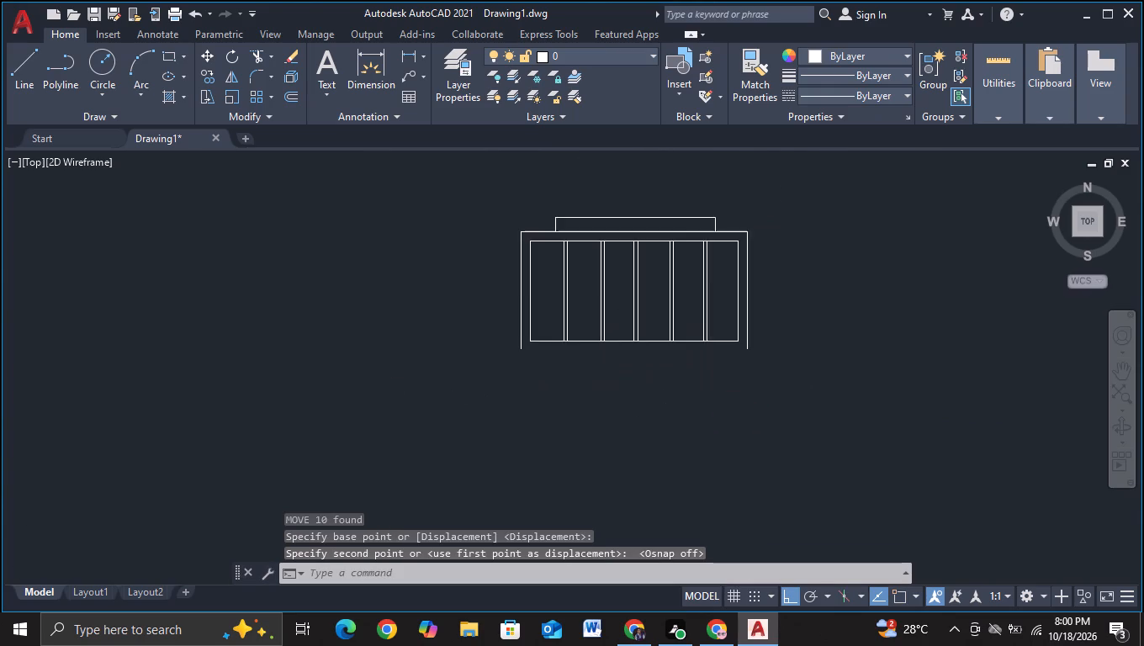
{"action": "middle_click_drag", "start_coordinate": [570, 399], "coordinate": [570, 420]}
{"action": "left_click", "coordinate": [39, 89]}
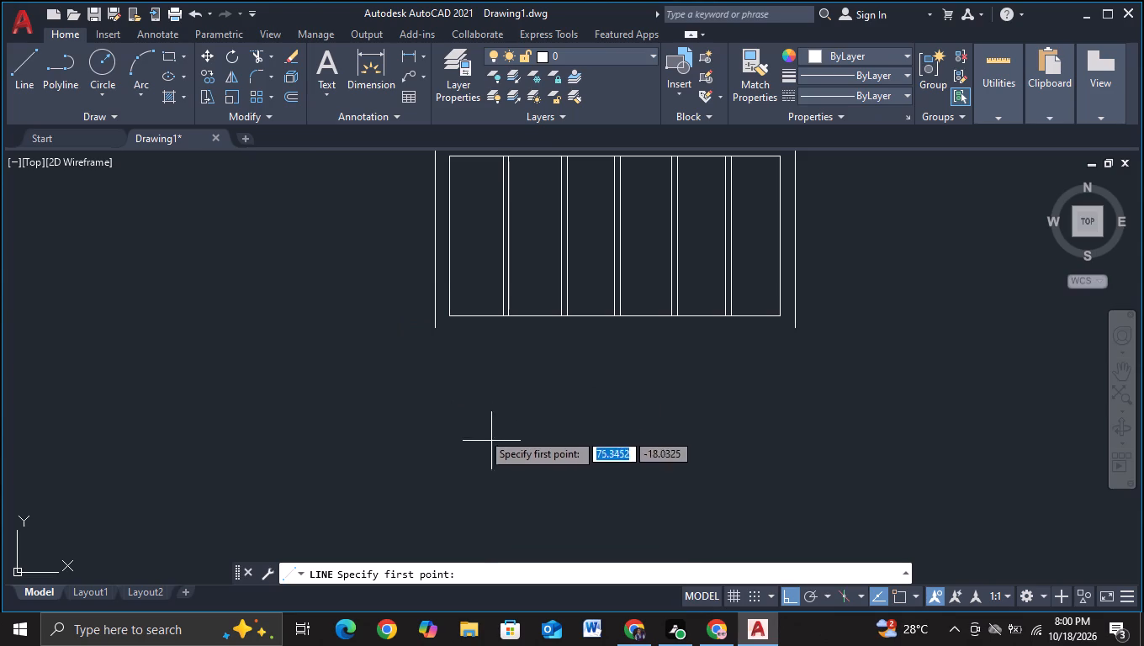
{"action": "key", "text": "Escape"}
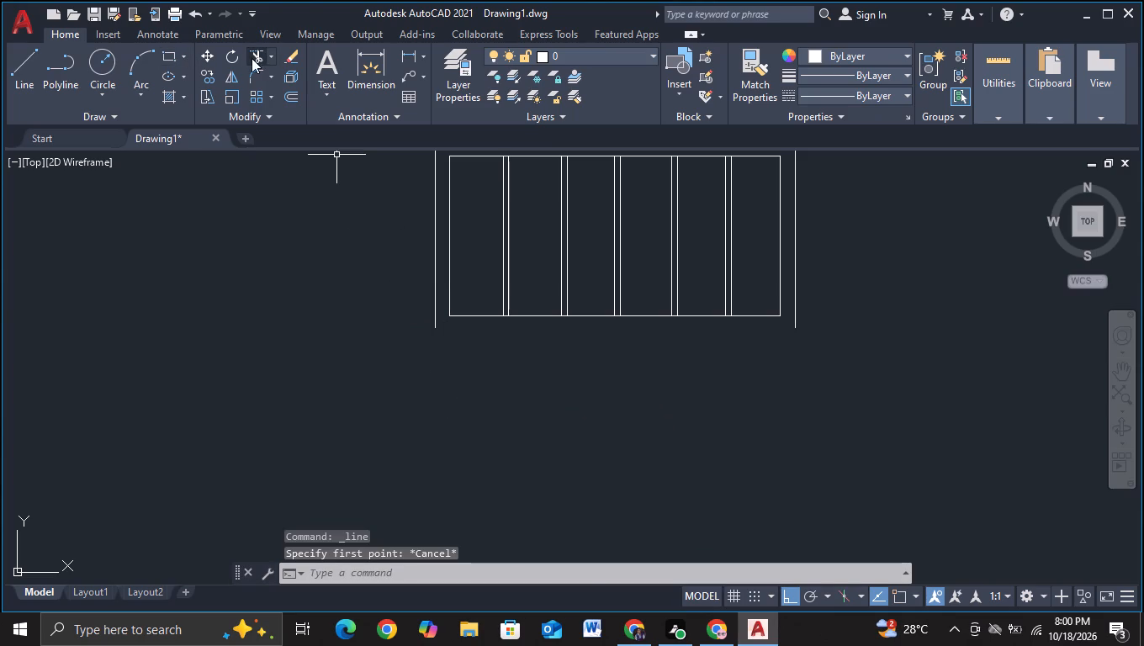
{"action": "left_click", "coordinate": [252, 58]}
{"action": "scroll", "coordinate": [511, 328], "scroll_direction": "up", "scroll_amount": 2}
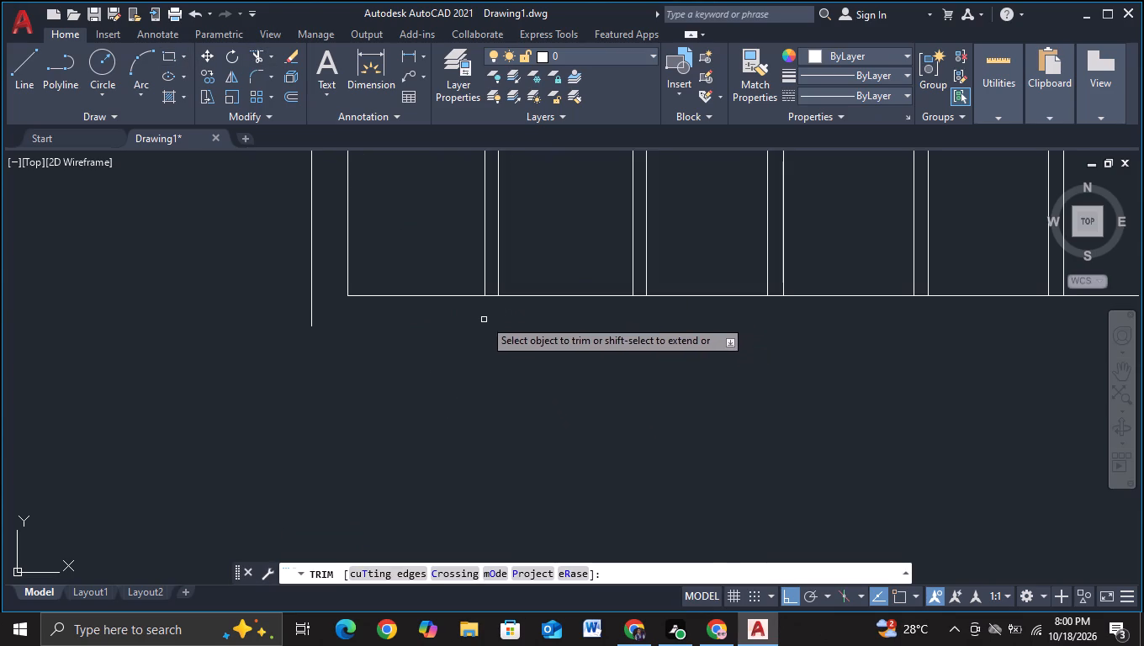
{"action": "left_click", "coordinate": [492, 294]}
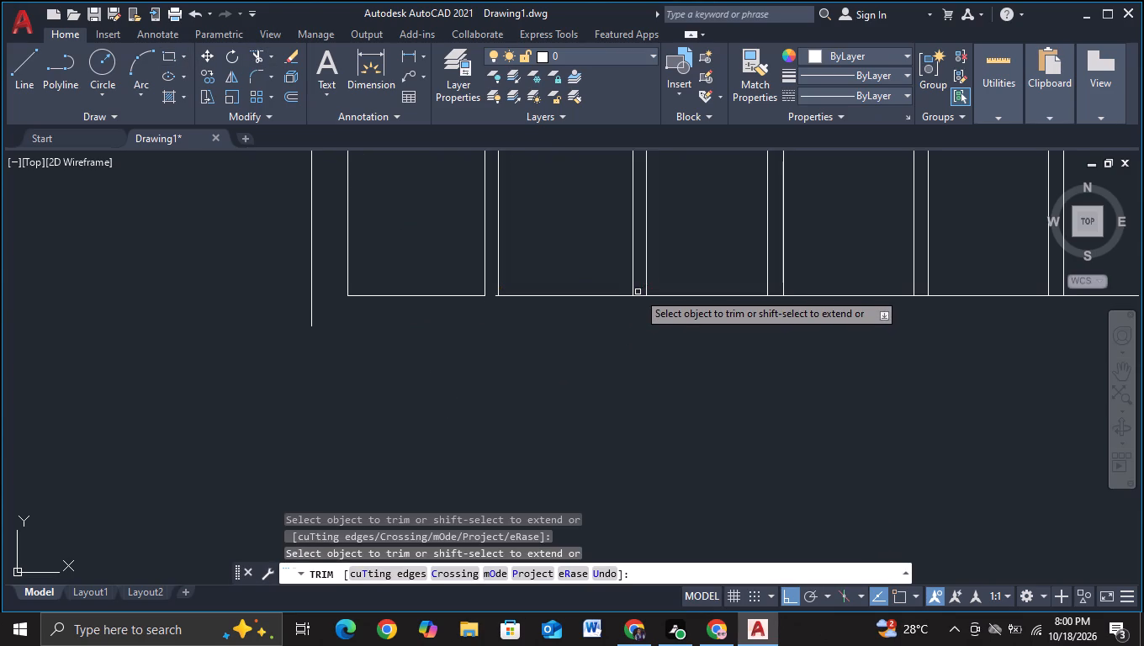
{"action": "left_click_drag", "start_coordinate": [638, 292], "coordinate": [639, 326]}
{"action": "left_click", "coordinate": [772, 295]}
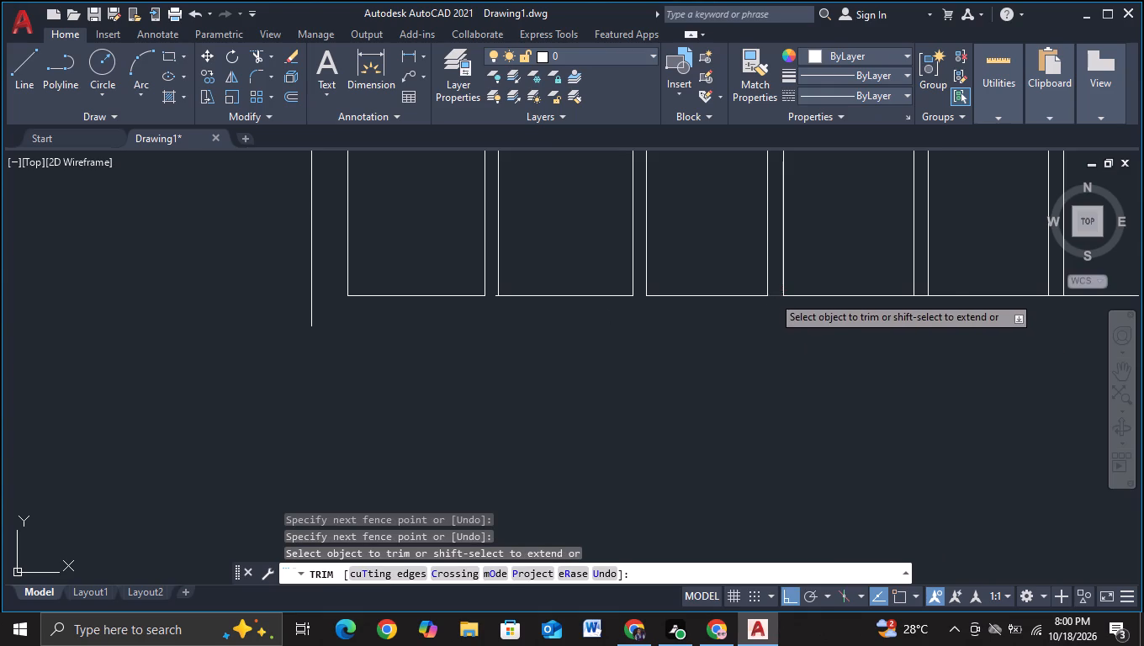
{"action": "middle_click_drag", "start_coordinate": [849, 374], "coordinate": [610, 419]}
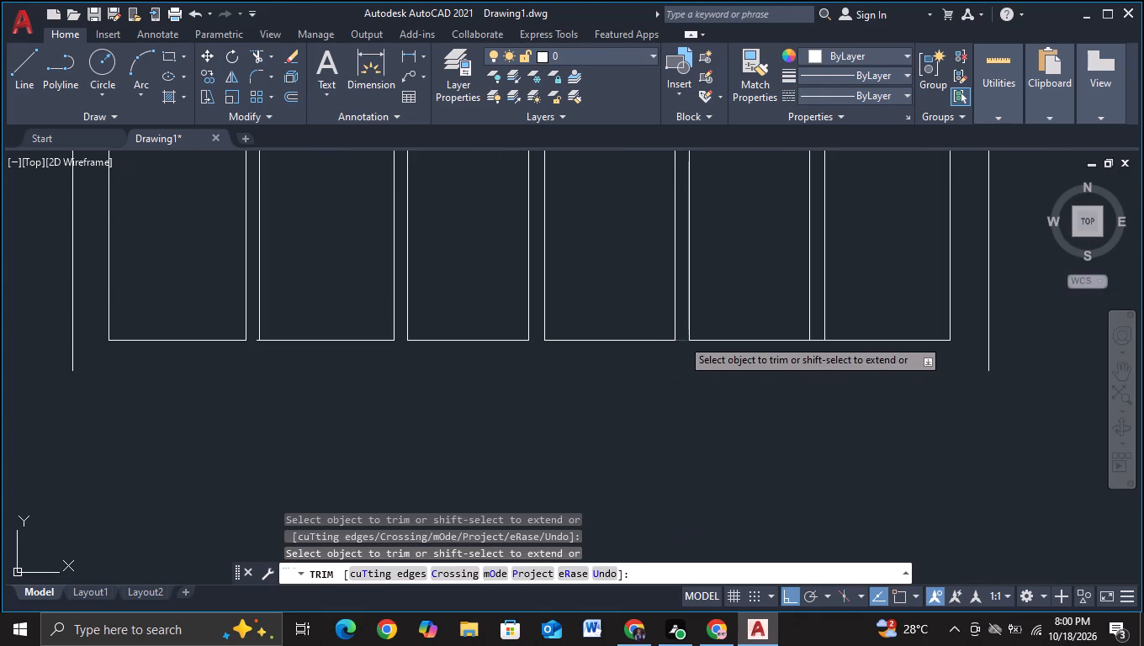
{"action": "left_click", "coordinate": [681, 338]}
{"action": "left_click", "coordinate": [815, 341]}
Trim the wide rectangle's top edge out of the narrow gaps between all five pairs of vertical lines.
{"action": "middle_click_drag", "start_coordinate": [808, 376], "coordinate": [829, 601]}
{"action": "middle_click_drag", "start_coordinate": [752, 293], "coordinate": [739, 378]}
{"action": "left_click", "coordinate": [694, 245]}
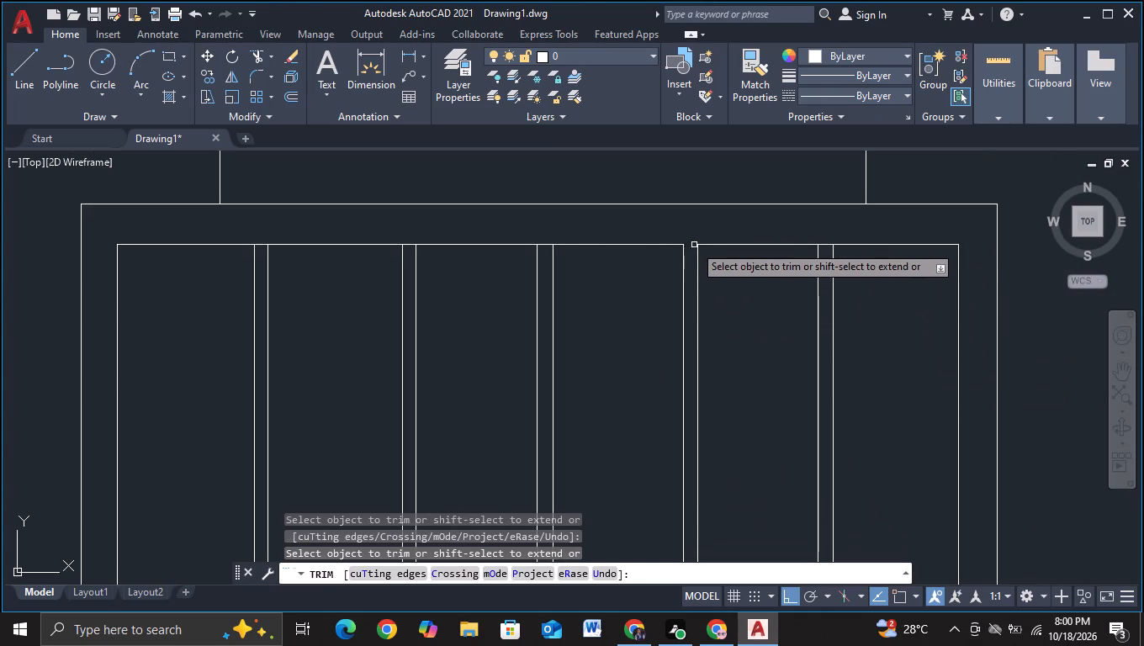
{"action": "left_click", "coordinate": [824, 246]}
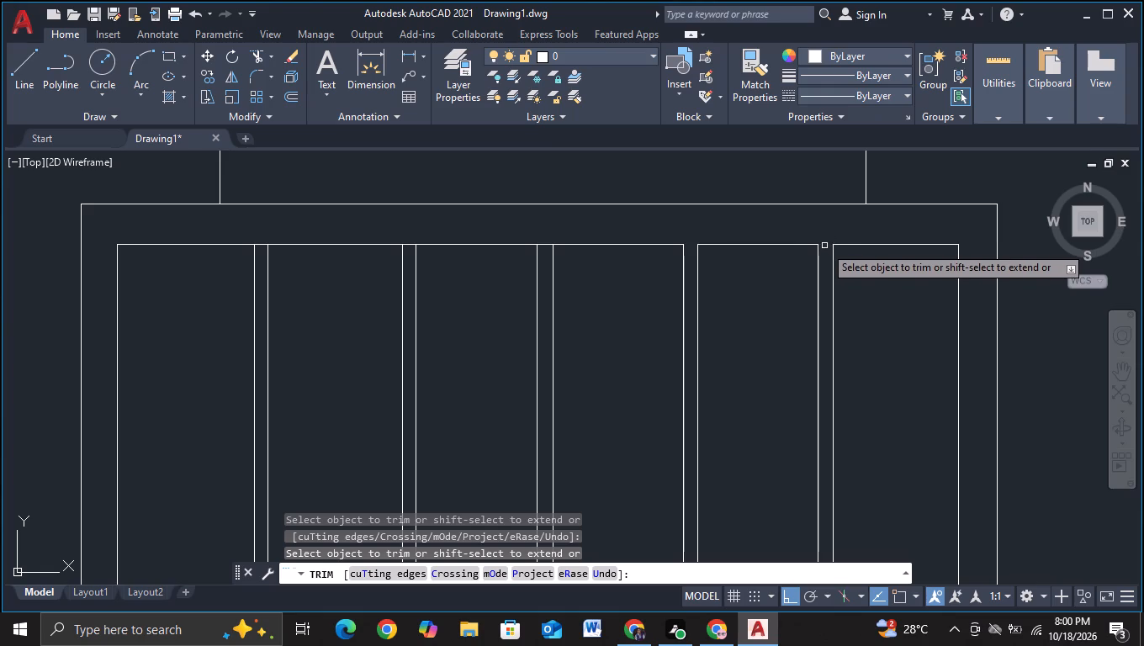
{"action": "left_click", "coordinate": [546, 244]}
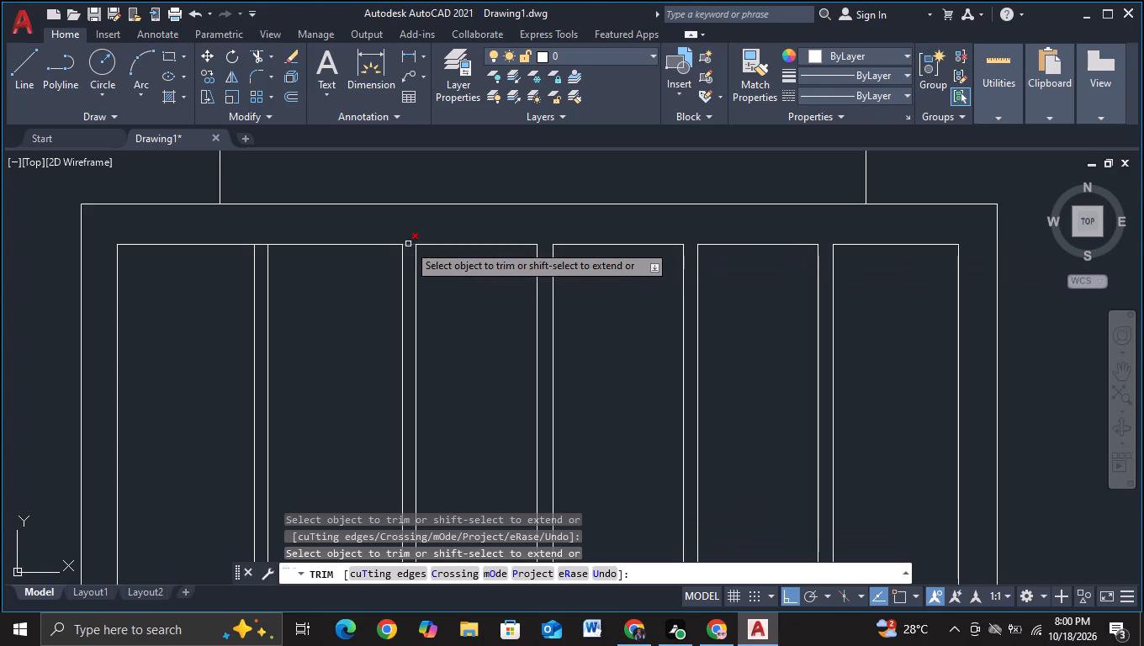
{"action": "left_click", "coordinate": [408, 244]}
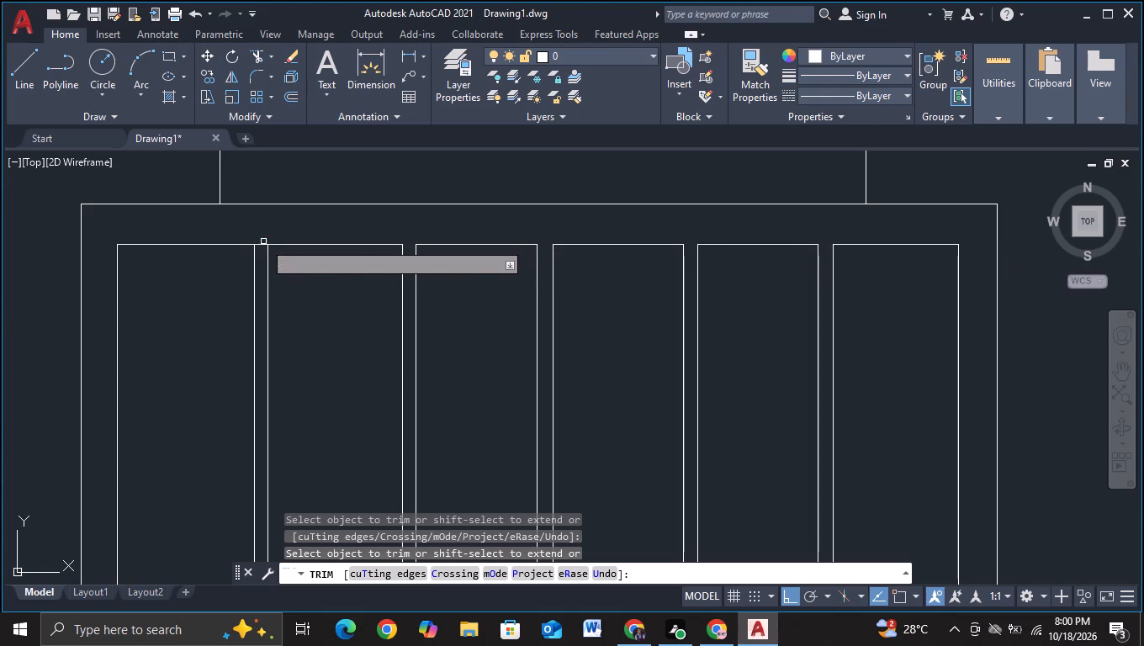
{"action": "left_click", "coordinate": [262, 246]}
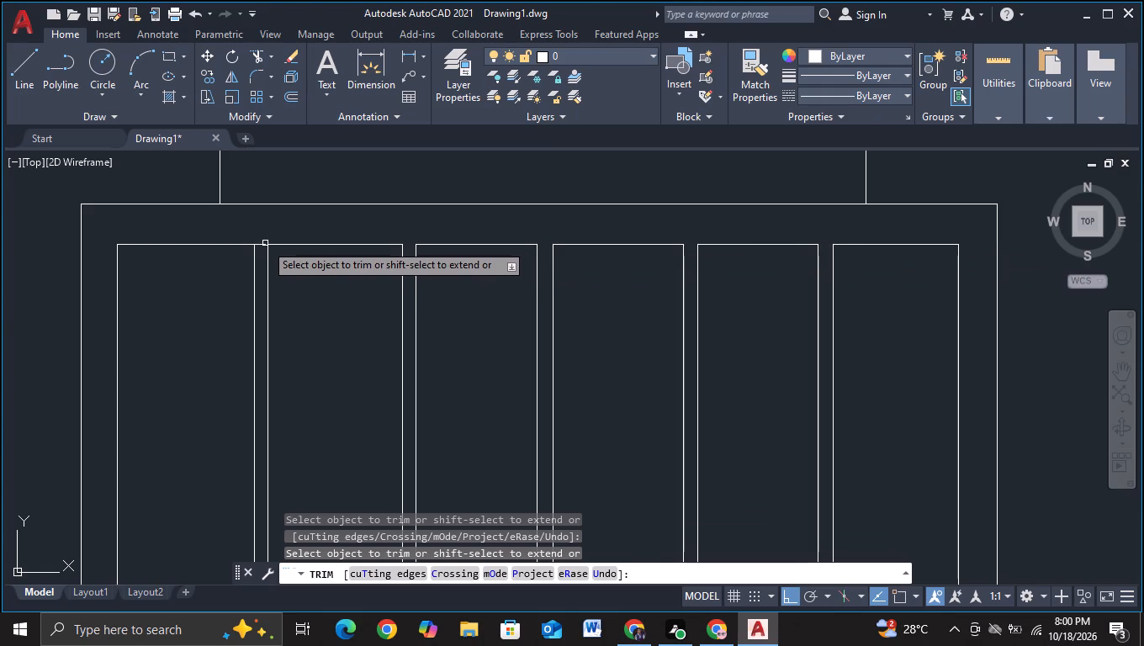
{"action": "left_click", "coordinate": [263, 244]}
{"action": "scroll", "coordinate": [592, 229], "scroll_direction": "down", "scroll_amount": 1}
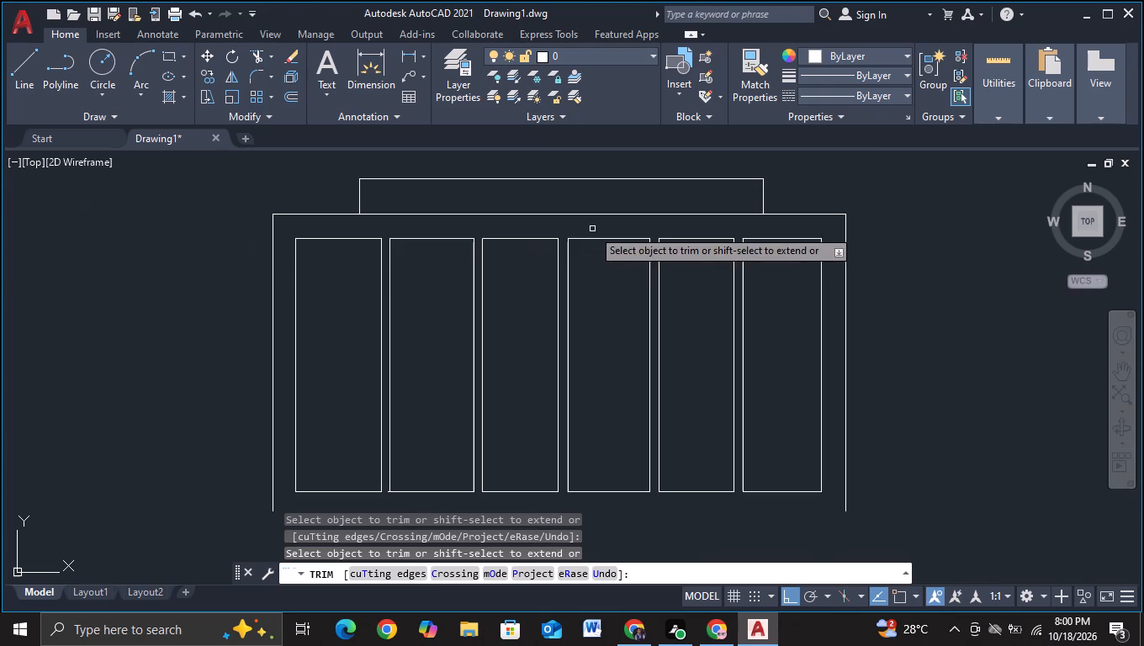
{"action": "key", "text": "Escape"}
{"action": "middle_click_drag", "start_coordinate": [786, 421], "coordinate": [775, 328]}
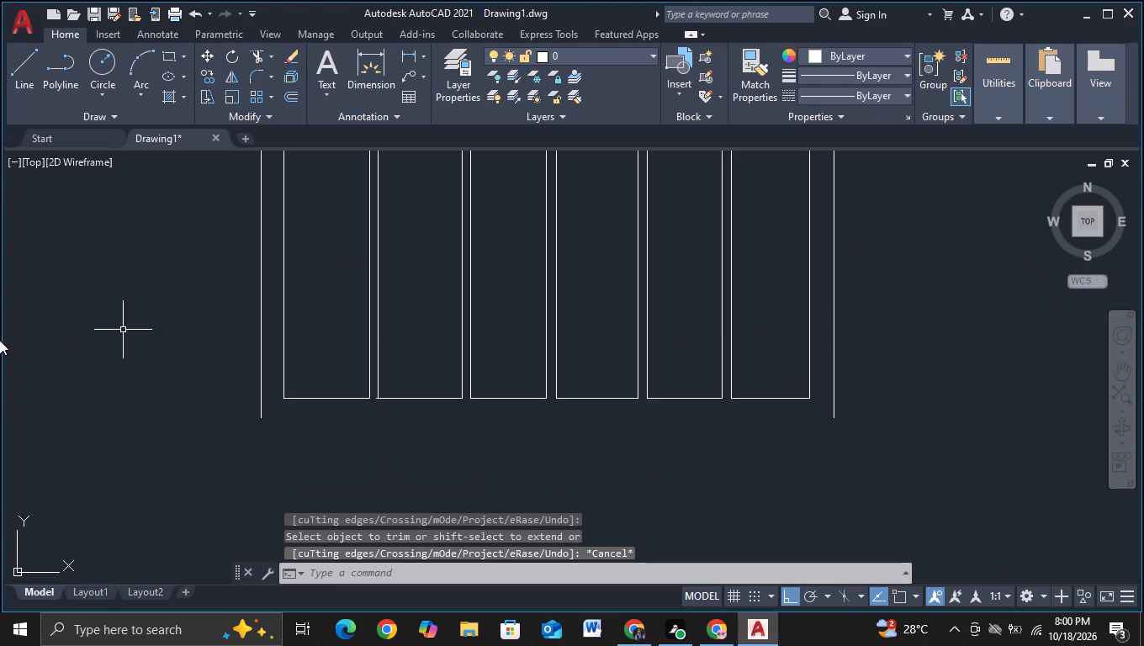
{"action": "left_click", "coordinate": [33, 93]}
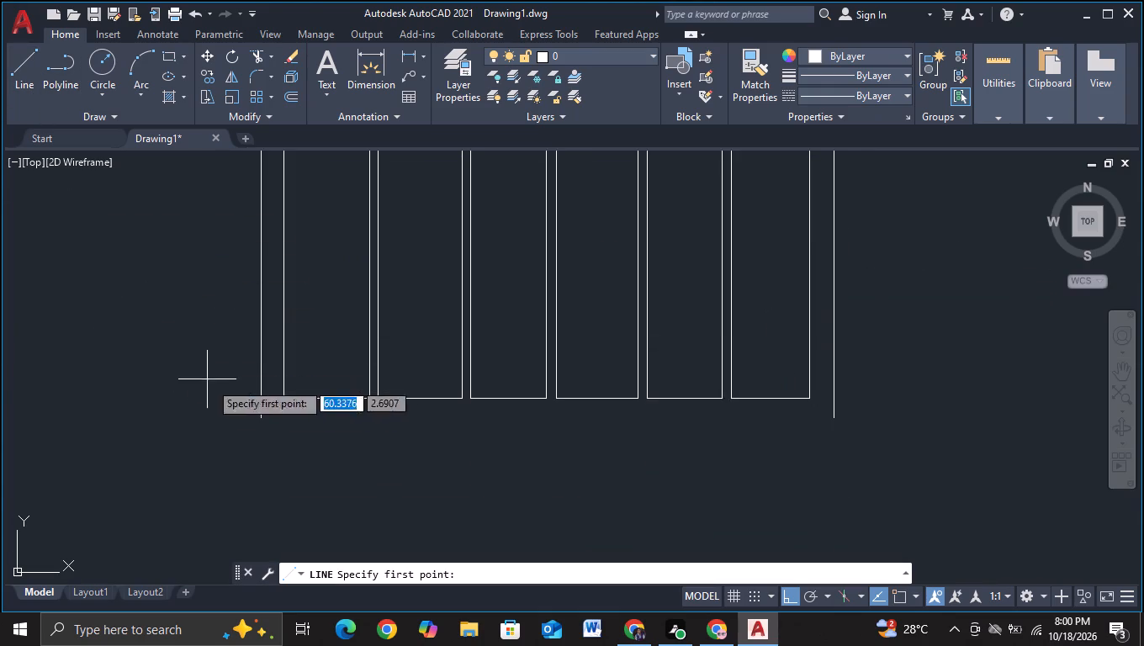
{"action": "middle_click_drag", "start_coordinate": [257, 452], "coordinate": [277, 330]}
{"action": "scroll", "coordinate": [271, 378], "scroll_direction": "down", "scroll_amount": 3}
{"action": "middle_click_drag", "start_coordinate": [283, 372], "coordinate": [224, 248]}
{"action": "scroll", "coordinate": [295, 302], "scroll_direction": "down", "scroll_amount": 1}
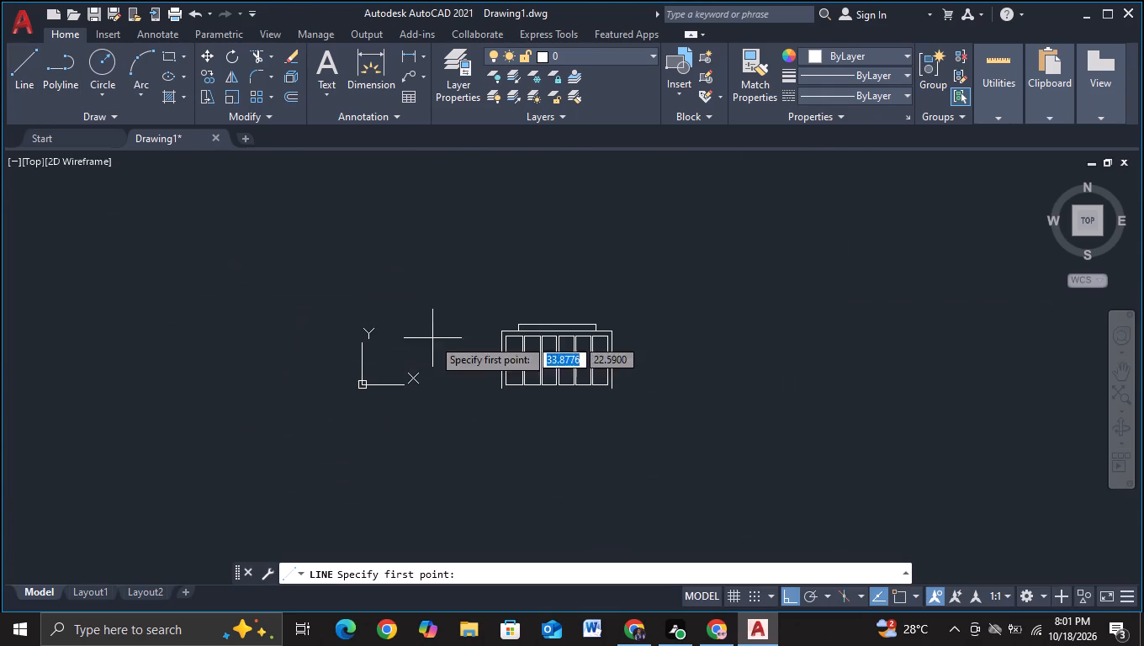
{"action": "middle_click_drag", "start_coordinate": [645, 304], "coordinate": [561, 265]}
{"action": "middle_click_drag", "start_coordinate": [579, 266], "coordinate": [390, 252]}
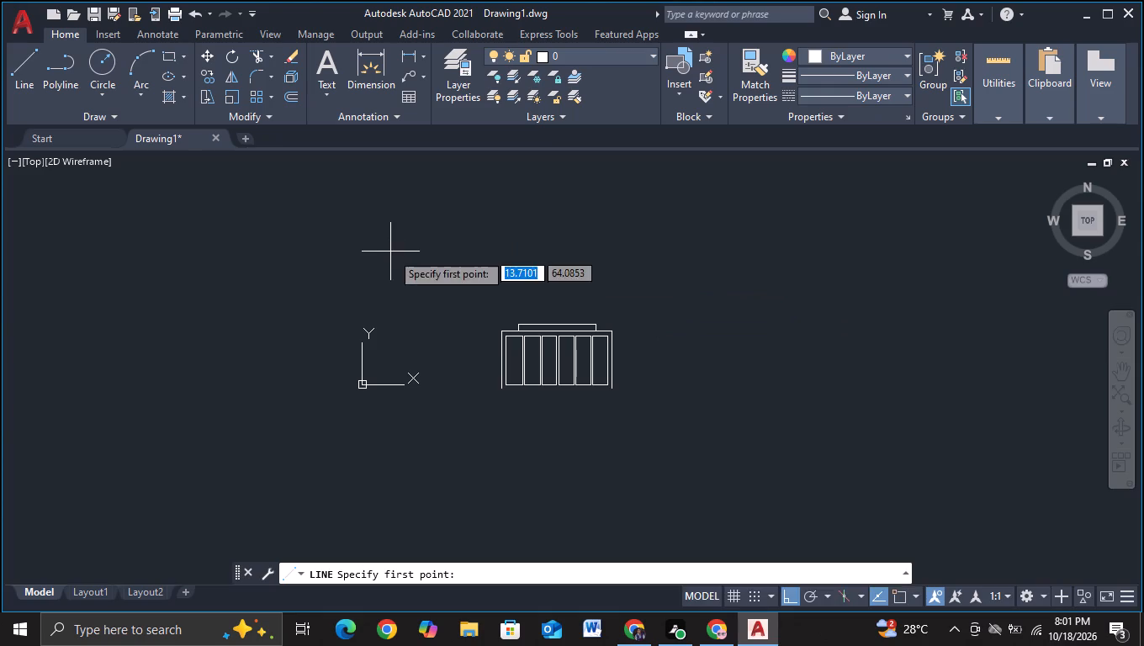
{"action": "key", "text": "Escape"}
Move the UCS origin farther down and left, away from the outline, with Ortho off for the move and on again once placed.
{"action": "middle_click_drag", "start_coordinate": [583, 276], "coordinate": [366, 265]}
{"action": "middle_click_drag", "start_coordinate": [416, 272], "coordinate": [425, 267]}
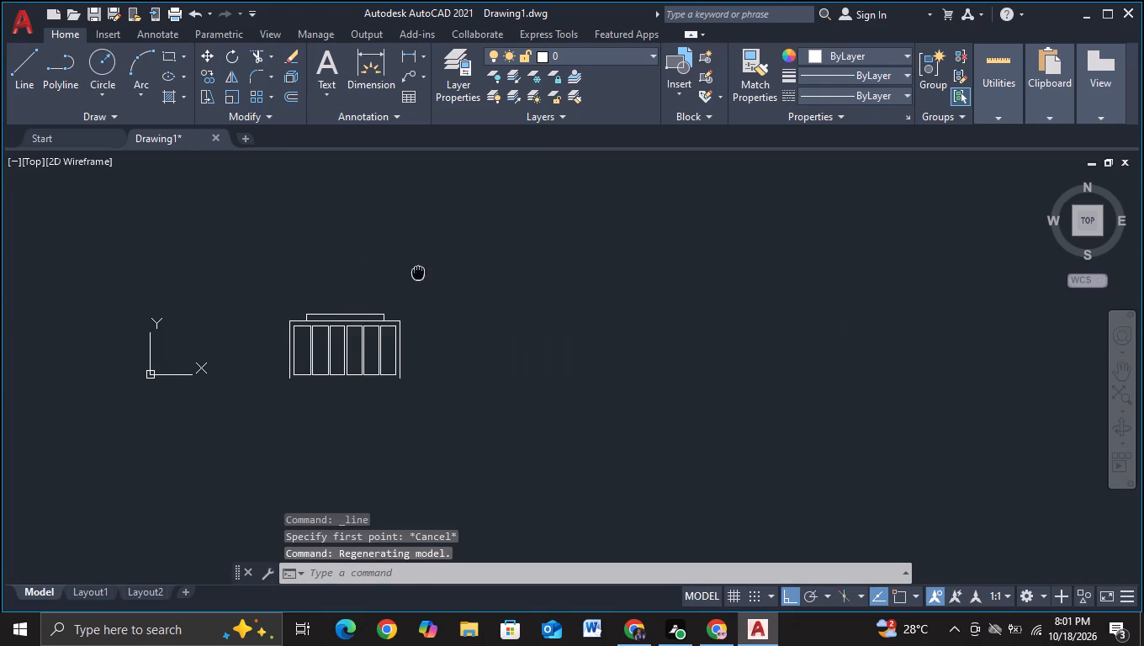
{"action": "middle_click_drag", "start_coordinate": [425, 267], "coordinate": [556, 244]}
{"action": "left_click", "coordinate": [289, 346]}
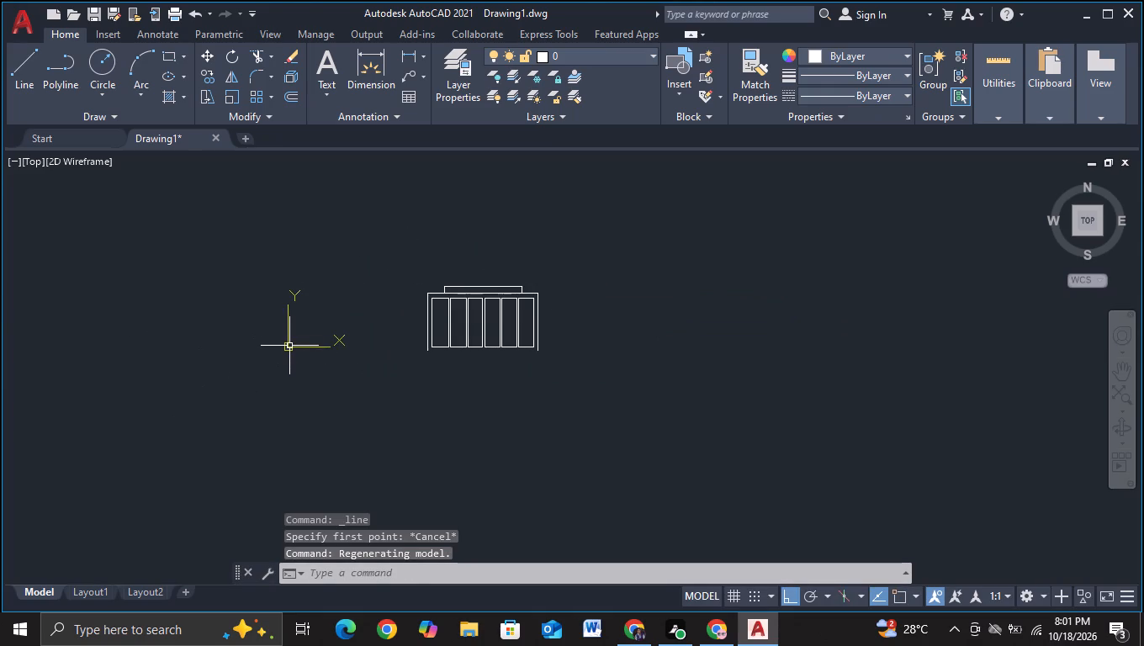
{"action": "left_click", "coordinate": [329, 377]}
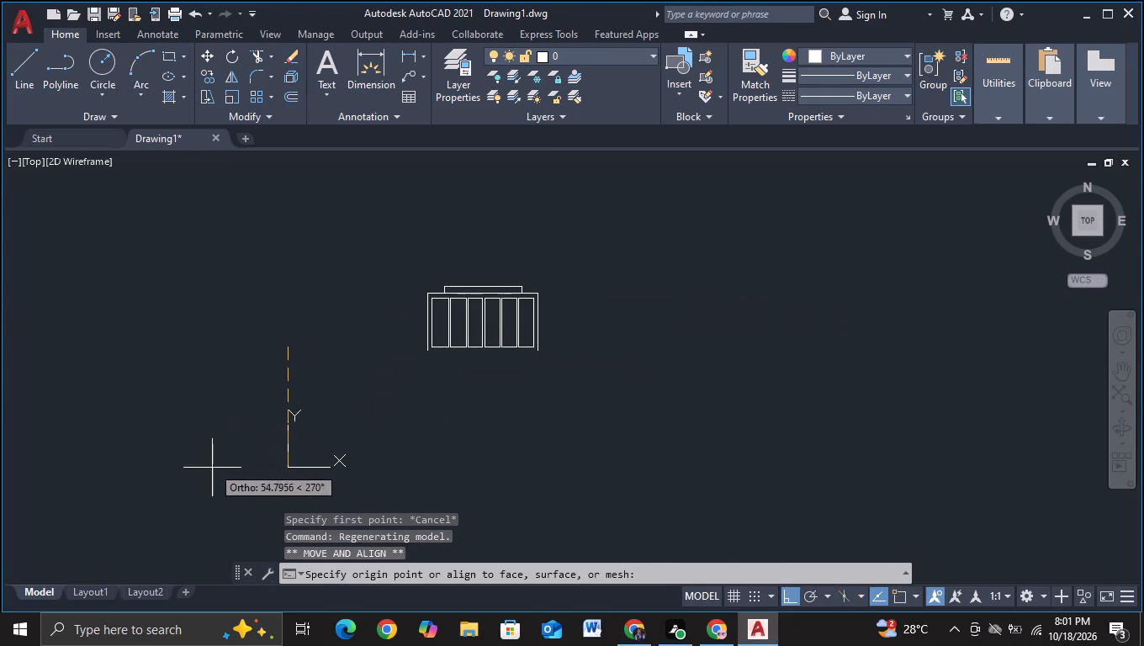
{"action": "key", "text": "F8"}
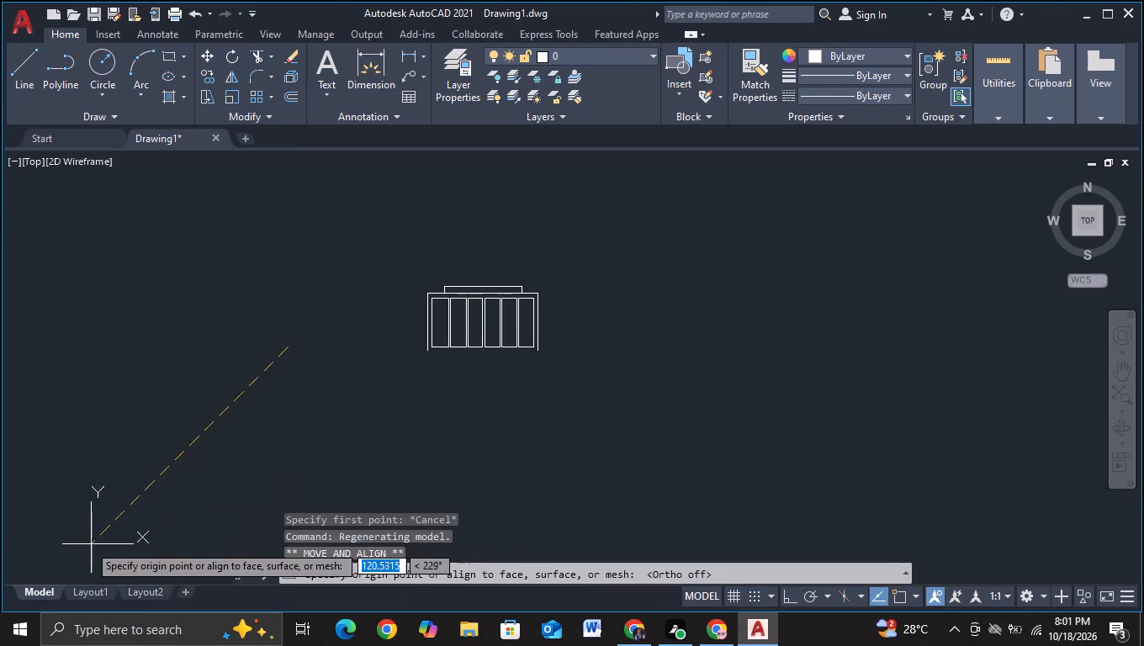
{"action": "left_click", "coordinate": [18, 555]}
{"action": "key", "text": "Escape"}
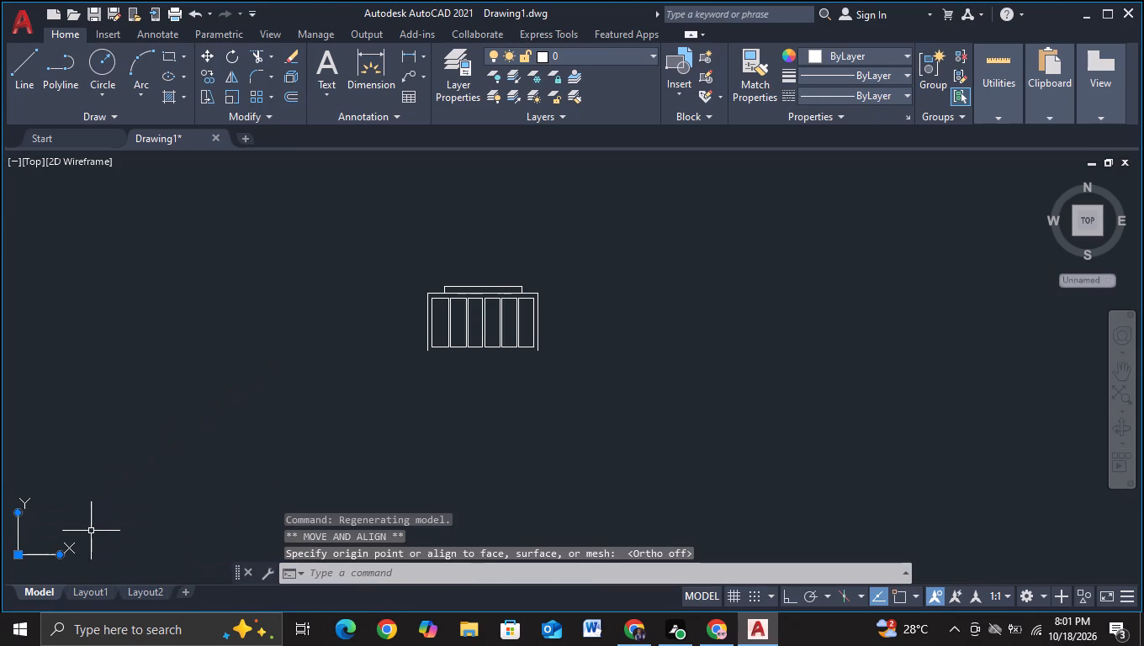
{"action": "key", "text": "F8"}
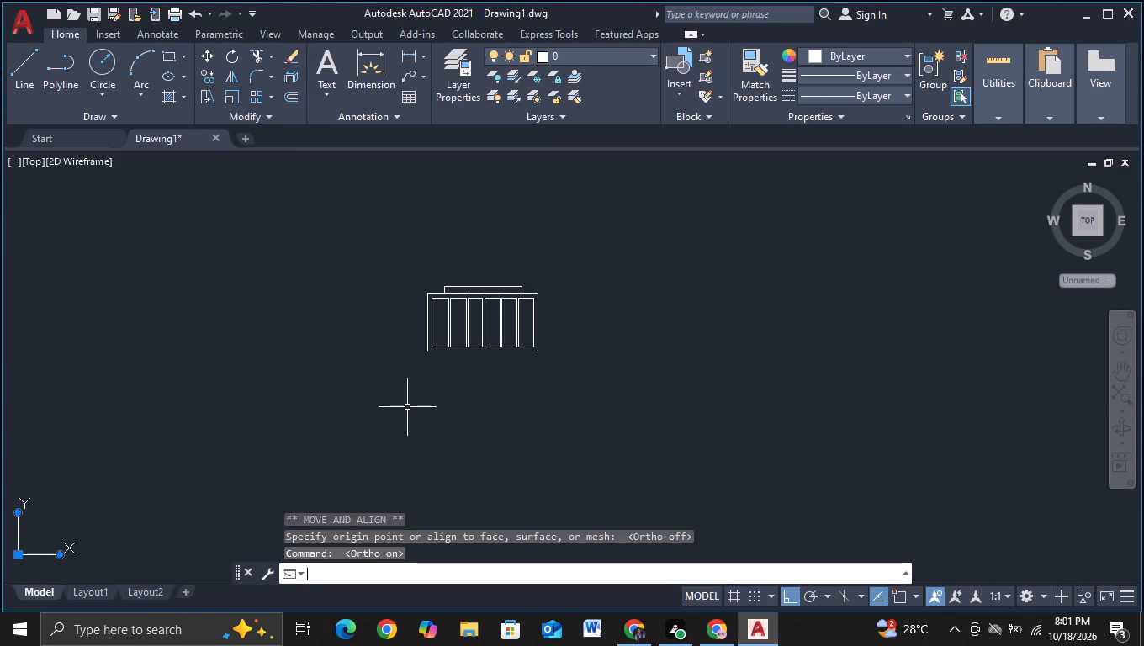
Draw a vertical line about 58 units straight down from the lower end of the outline's left side, with object snap on.
{"action": "middle_click_drag", "start_coordinate": [442, 421], "coordinate": [368, 366]}
{"action": "scroll", "coordinate": [373, 366], "scroll_direction": "up", "scroll_amount": 2}
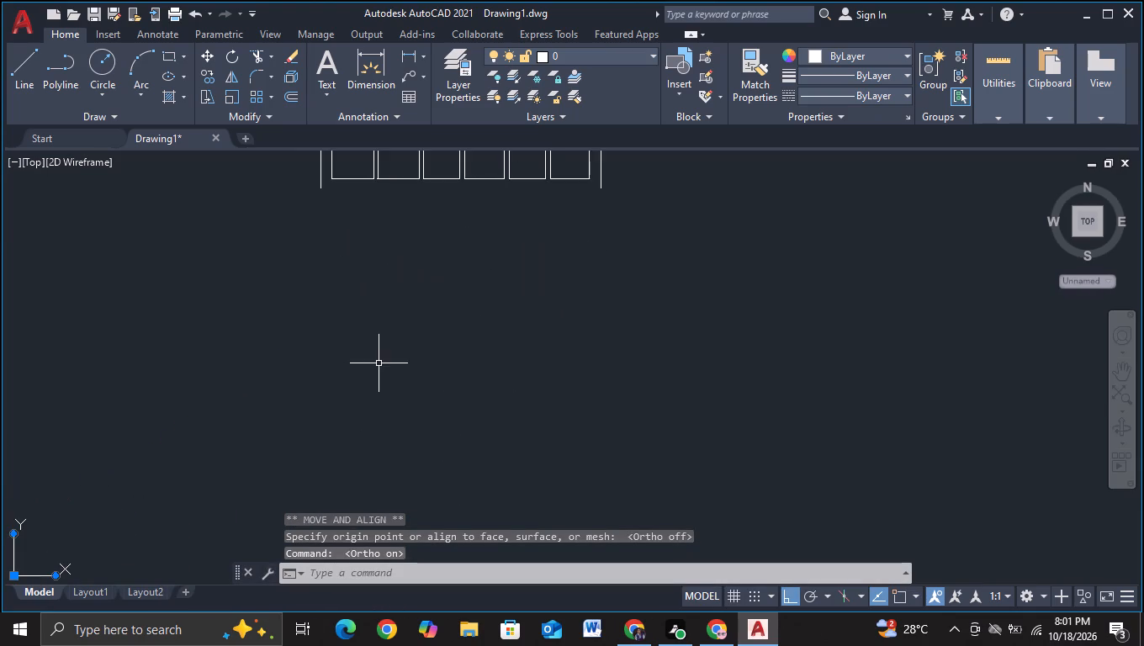
{"action": "middle_click_drag", "start_coordinate": [380, 363], "coordinate": [262, 401]}
{"action": "scroll", "coordinate": [254, 384], "scroll_direction": "down", "scroll_amount": 2}
{"action": "middle_click_drag", "start_coordinate": [289, 383], "coordinate": [354, 382]}
{"action": "middle_click", "coordinate": [354, 382]}
{"action": "scroll", "coordinate": [354, 382], "scroll_direction": "up", "scroll_amount": 1}
{"action": "left_click", "coordinate": [13, 100]}
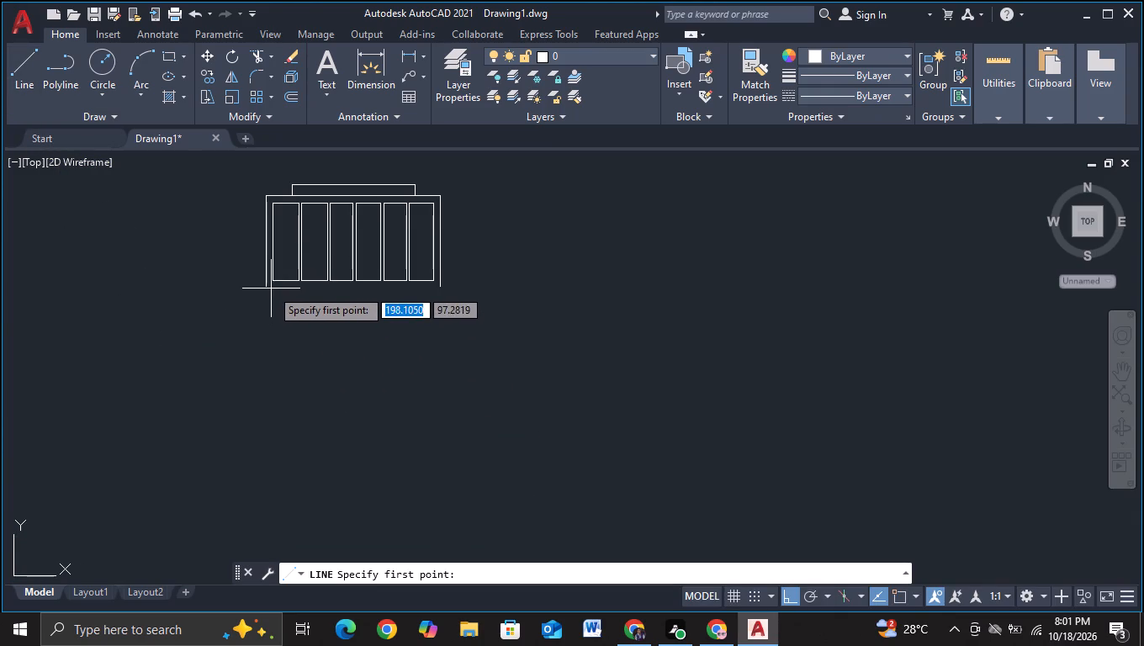
{"action": "key", "text": "F3"}
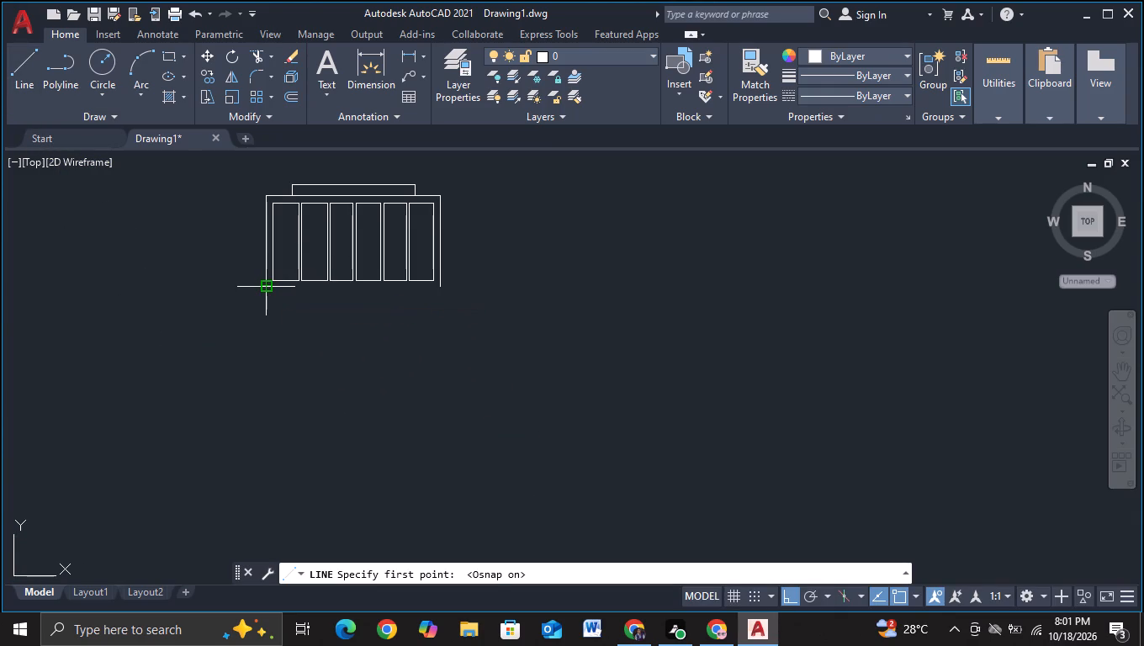
{"action": "left_click", "coordinate": [267, 289]}
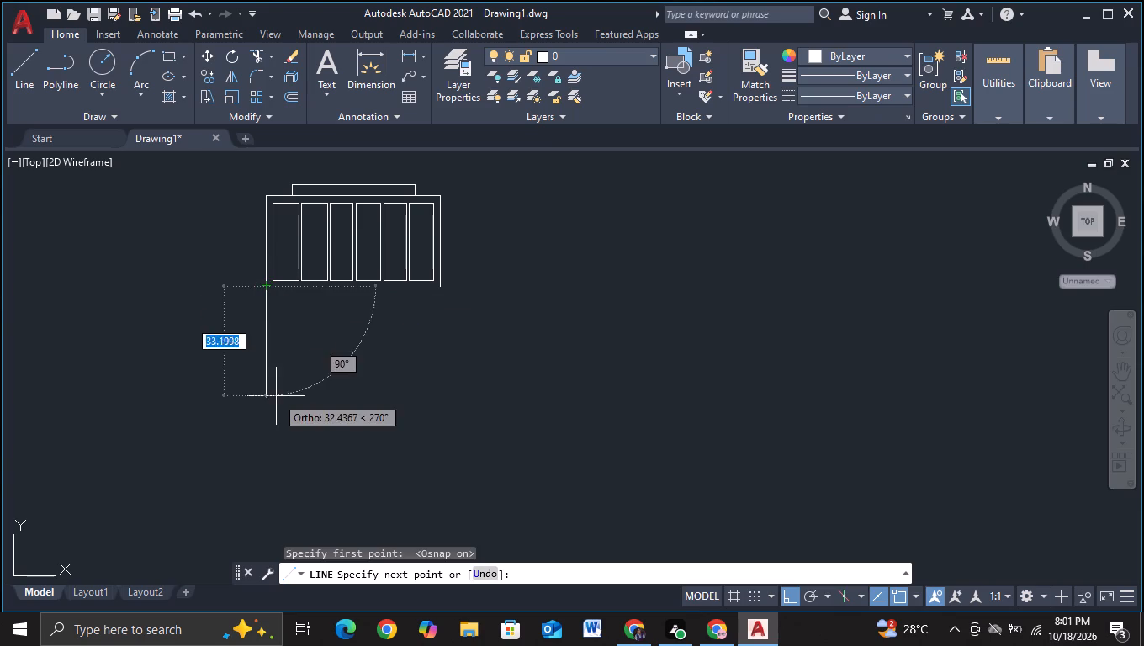
{"action": "middle_click_drag", "start_coordinate": [276, 396], "coordinate": [329, 272]}
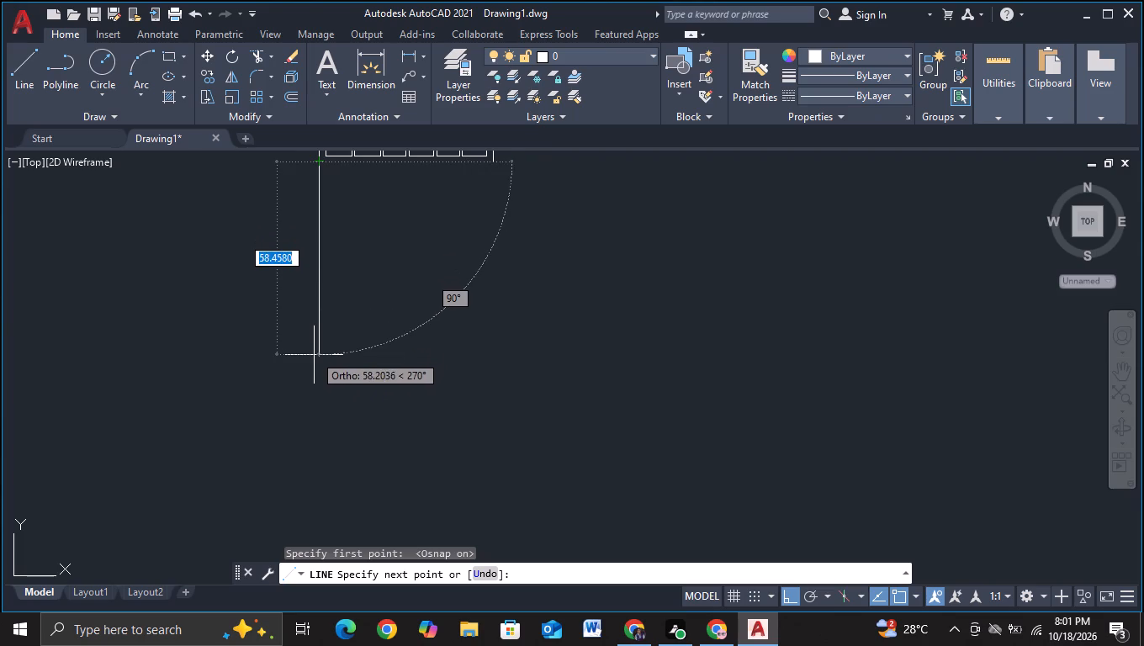
{"action": "left_click", "coordinate": [314, 351]}
{"action": "key", "text": "Escape"}
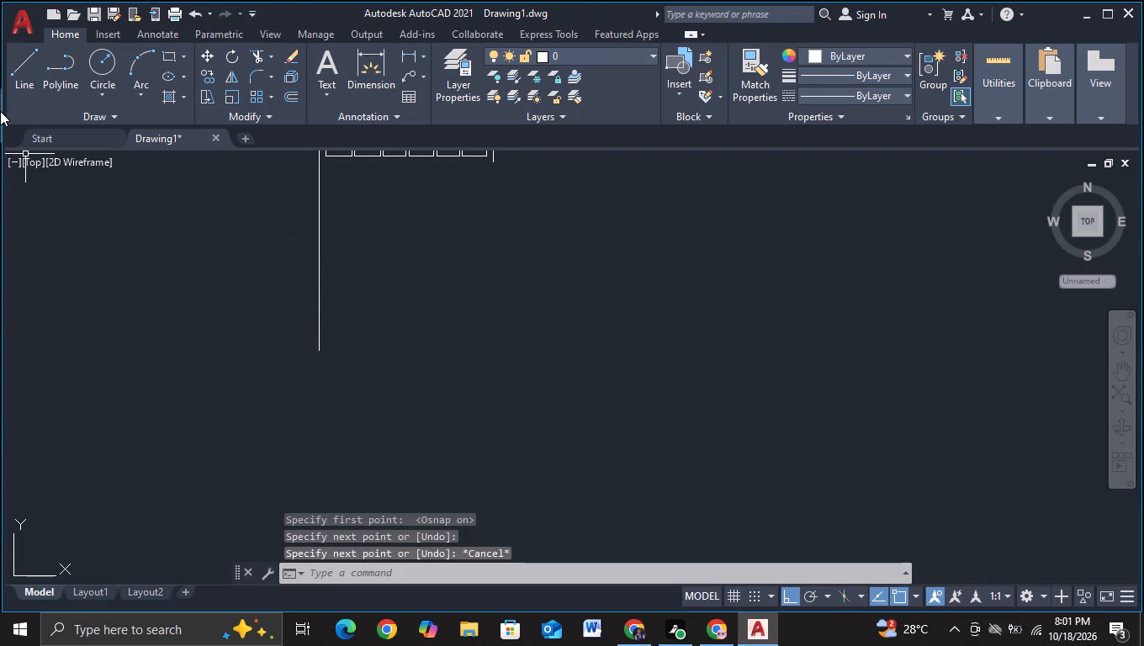
Draw a horizontal line across all six panels slightly above mid-height, extending beyond both sides of the outline.
{"action": "left_click", "coordinate": [16, 87]}
{"action": "middle_click_drag", "start_coordinate": [423, 262], "coordinate": [419, 322]}
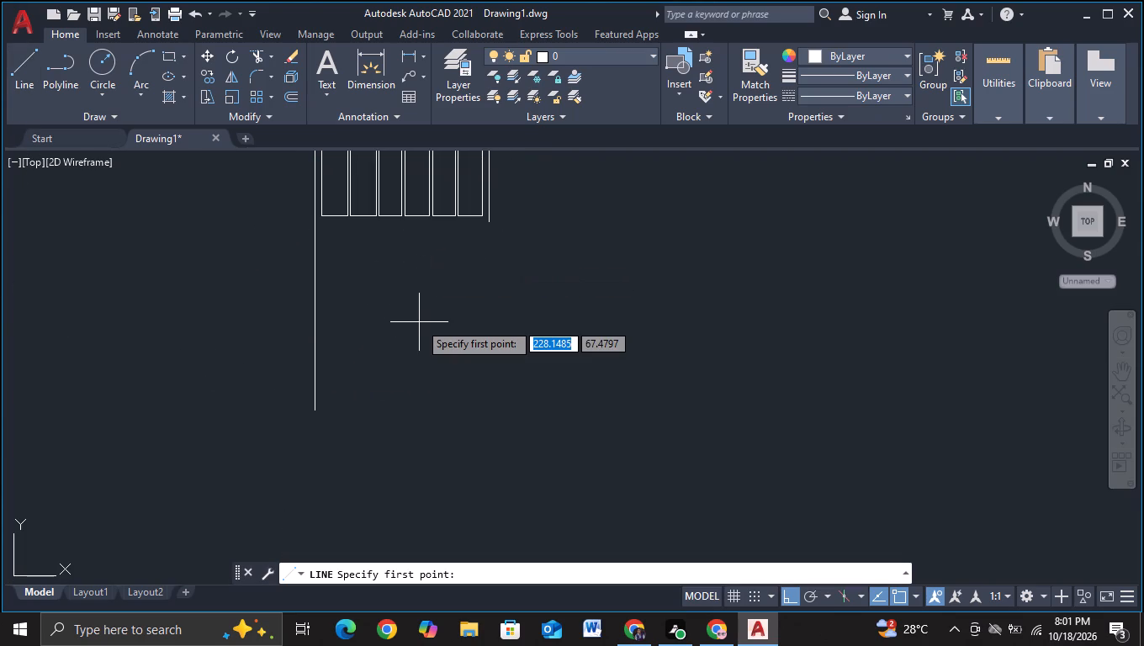
{"action": "middle_click_drag", "start_coordinate": [419, 322], "coordinate": [412, 469]}
{"action": "scroll", "coordinate": [379, 410], "scroll_direction": "up", "scroll_amount": 2}
{"action": "middle_click_drag", "start_coordinate": [369, 407], "coordinate": [431, 526]}
{"action": "middle_click_drag", "start_coordinate": [425, 521], "coordinate": [400, 480]}
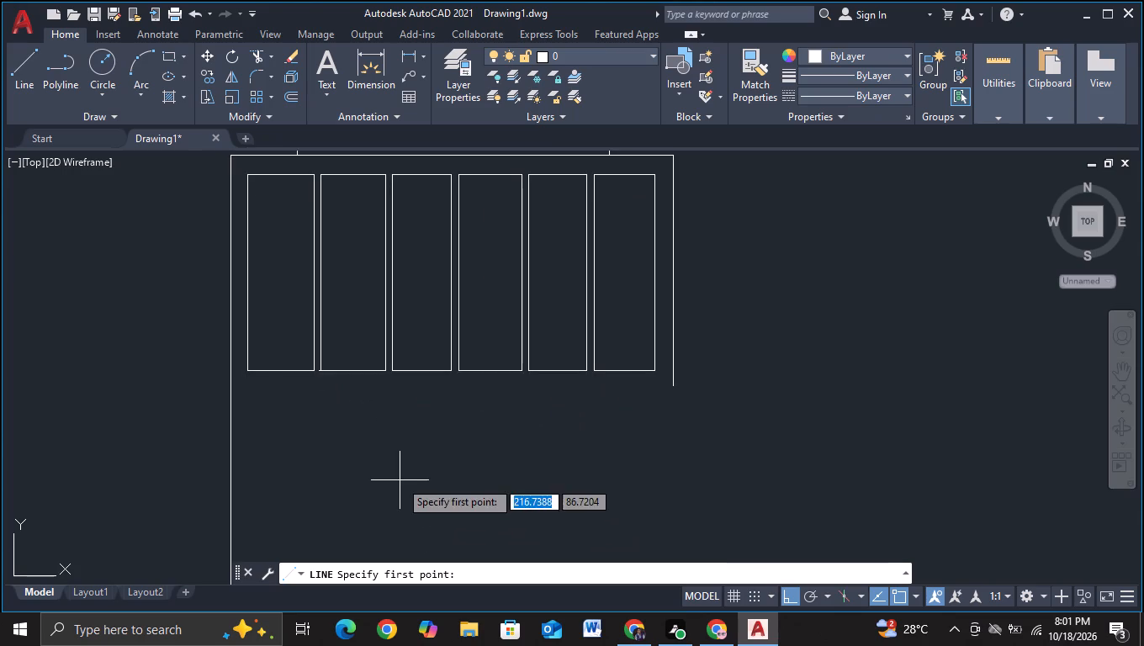
{"action": "left_click", "coordinate": [205, 262]}
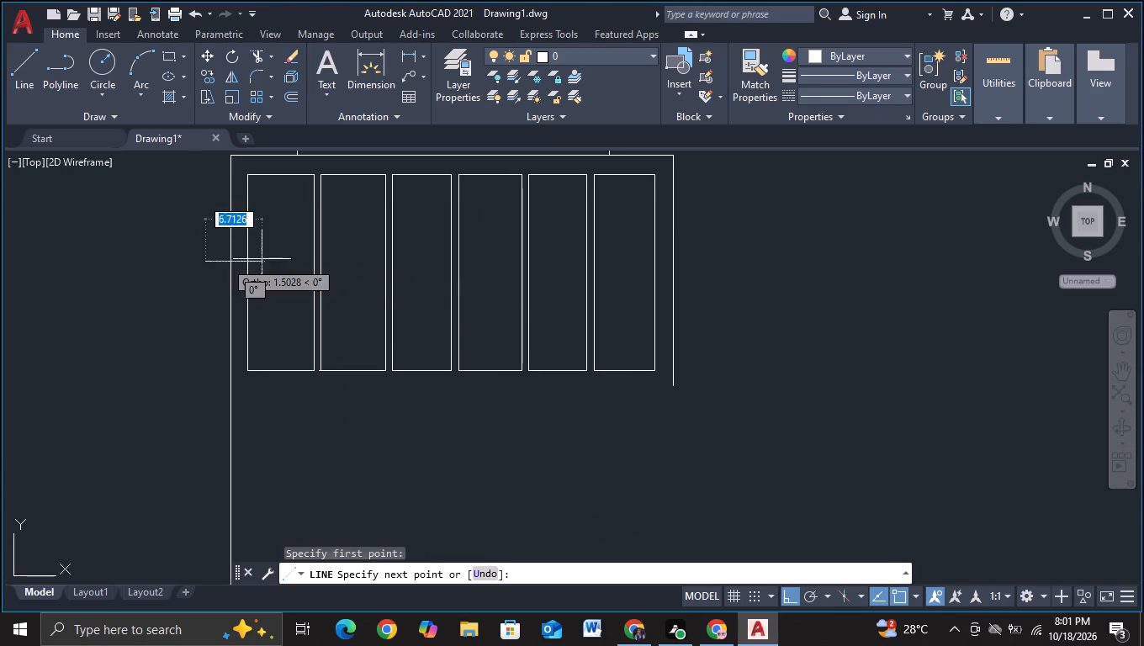
{"action": "left_click", "coordinate": [779, 225]}
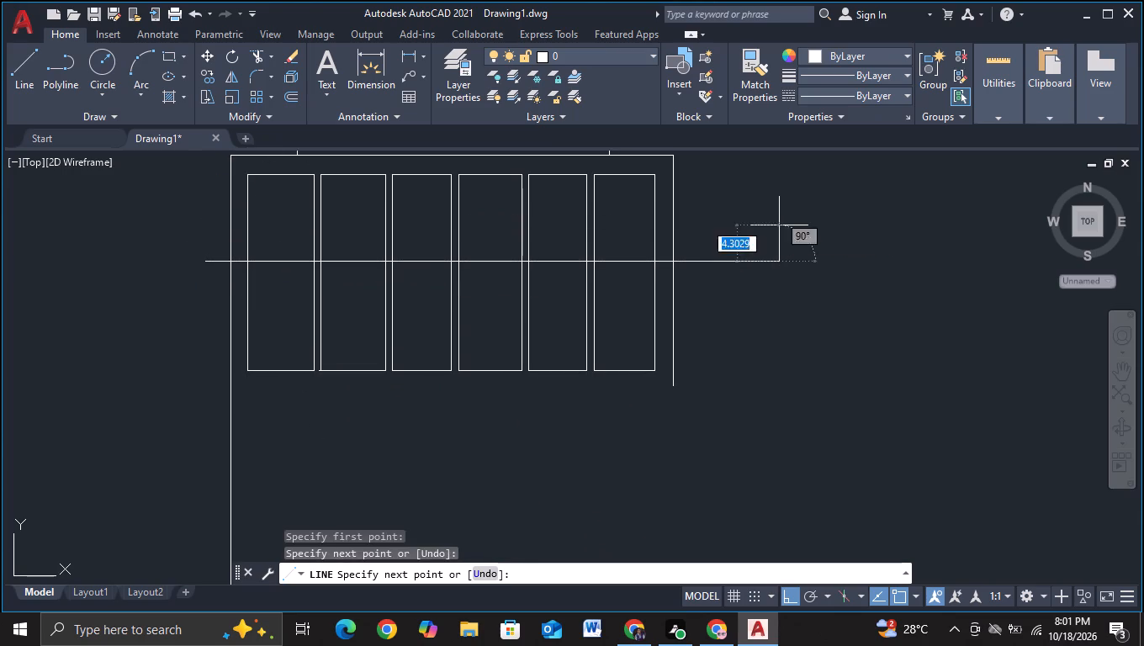
{"action": "key", "text": "Escape"}
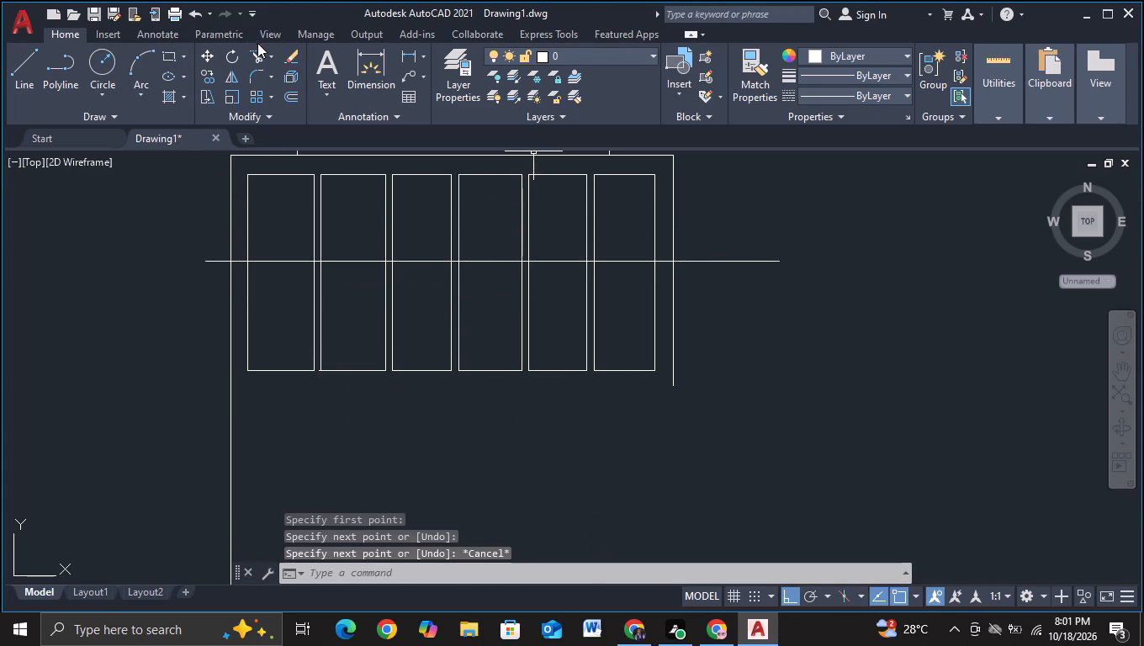
Trim the horizontal line out of the five narrow gaps between the six panels.
{"action": "left_click", "coordinate": [255, 50]}
{"action": "scroll", "coordinate": [297, 310], "scroll_direction": "up", "scroll_amount": 2}
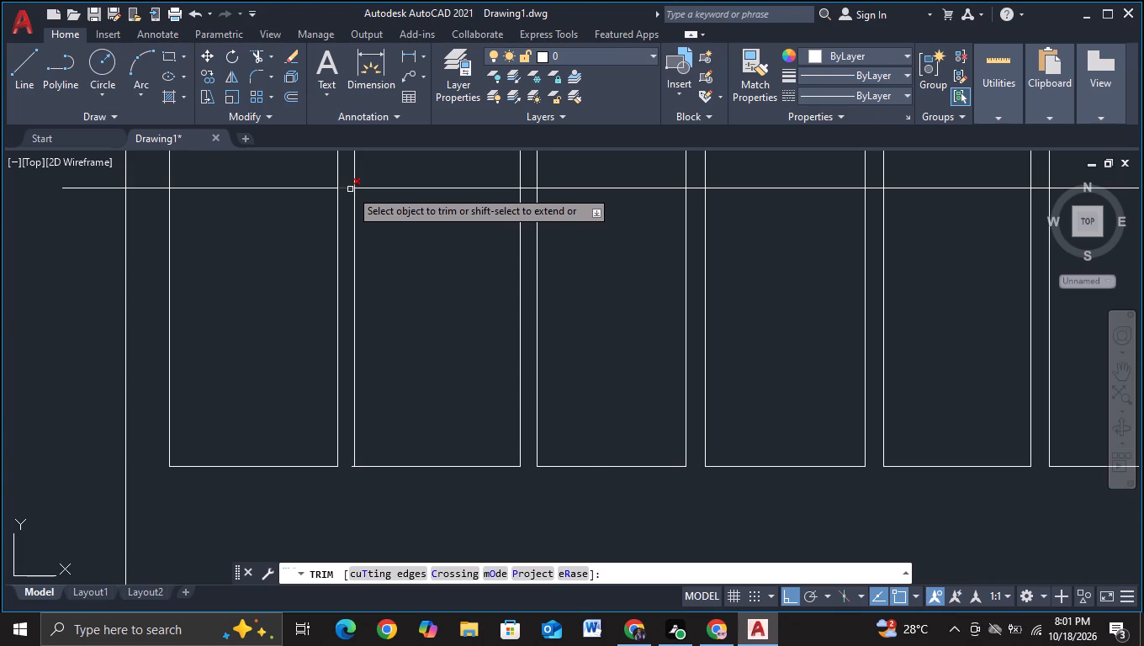
{"action": "left_click", "coordinate": [350, 189]}
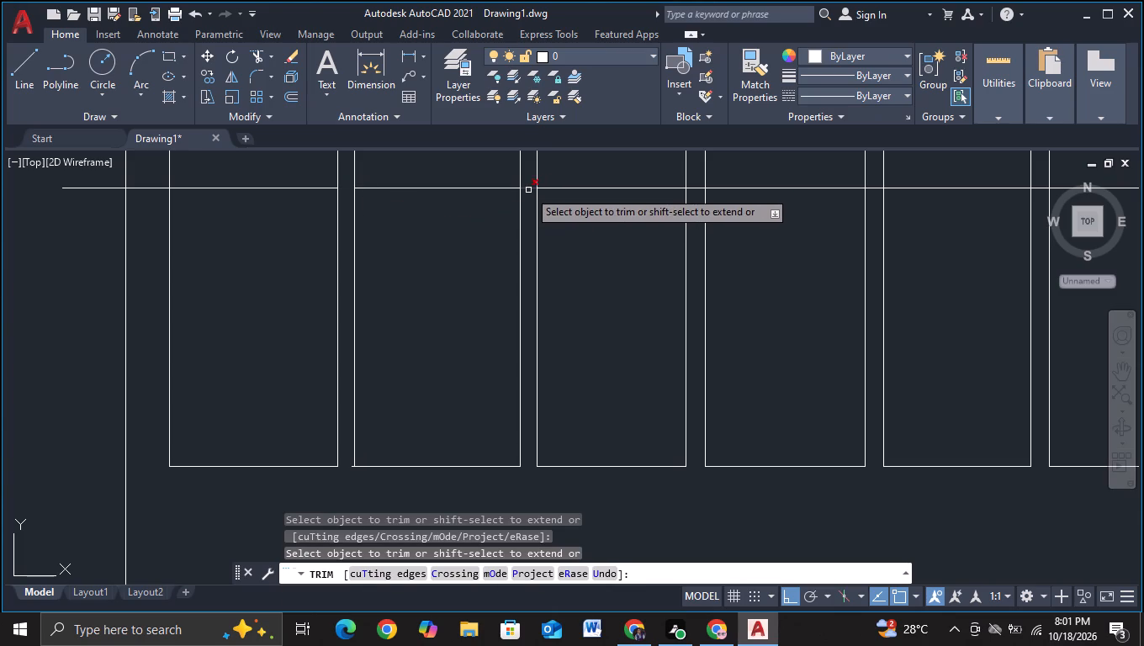
{"action": "left_click", "coordinate": [528, 190]}
{"action": "left_click", "coordinate": [696, 186]}
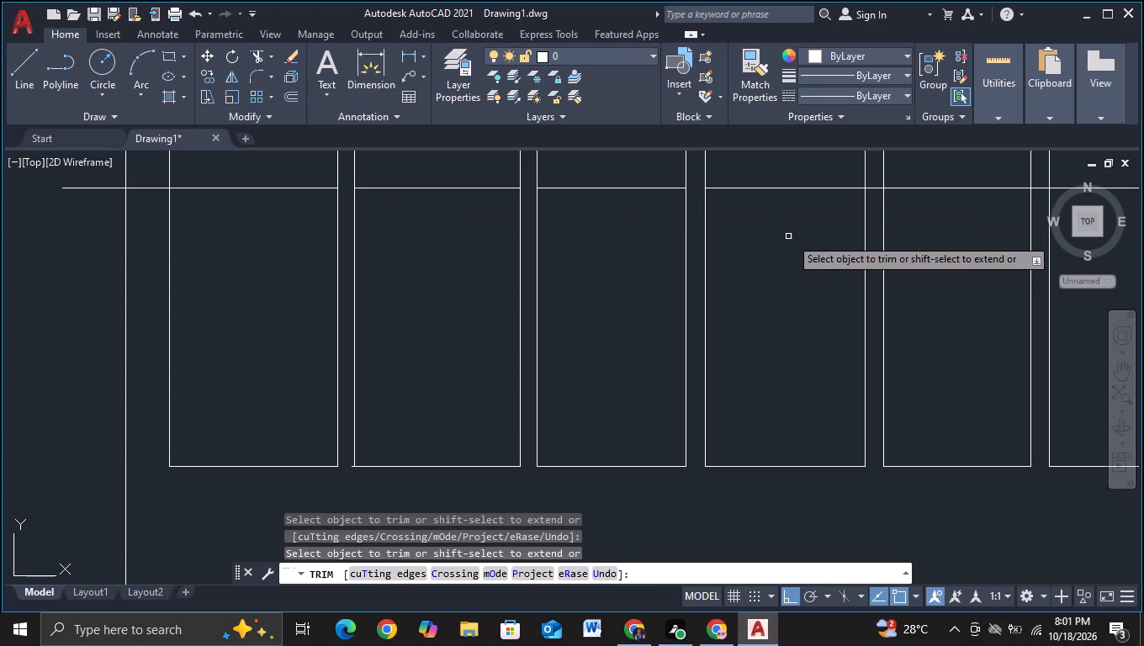
{"action": "middle_click_drag", "start_coordinate": [792, 238], "coordinate": [455, 317]}
{"action": "left_click_drag", "start_coordinate": [534, 264], "coordinate": [535, 278]}
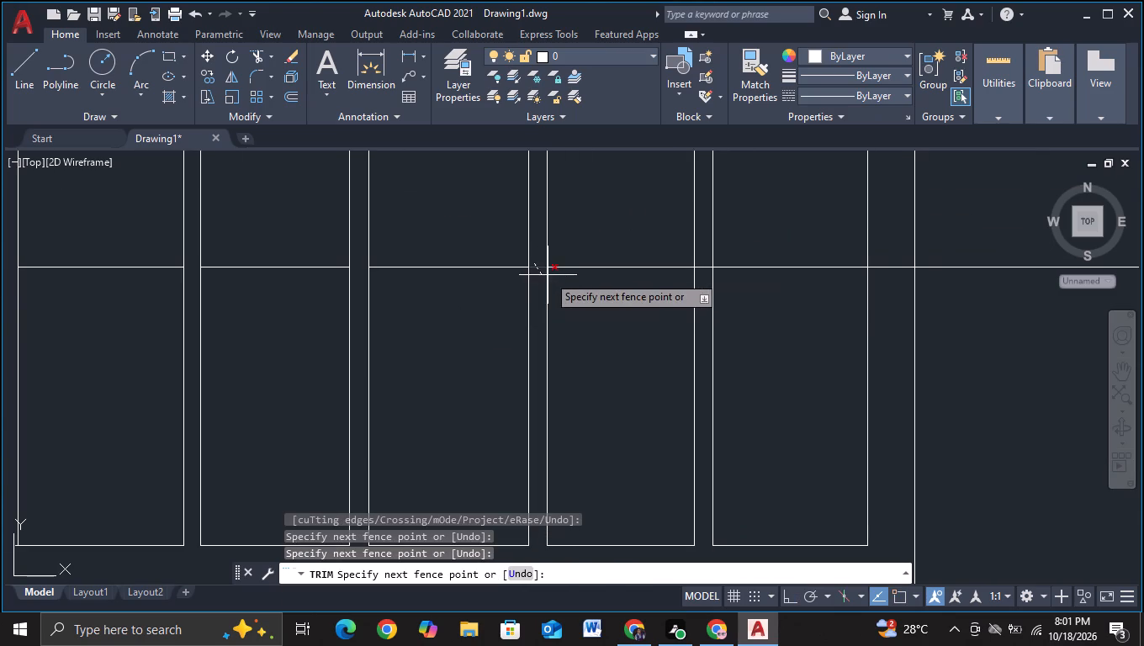
{"action": "left_click", "coordinate": [540, 284]}
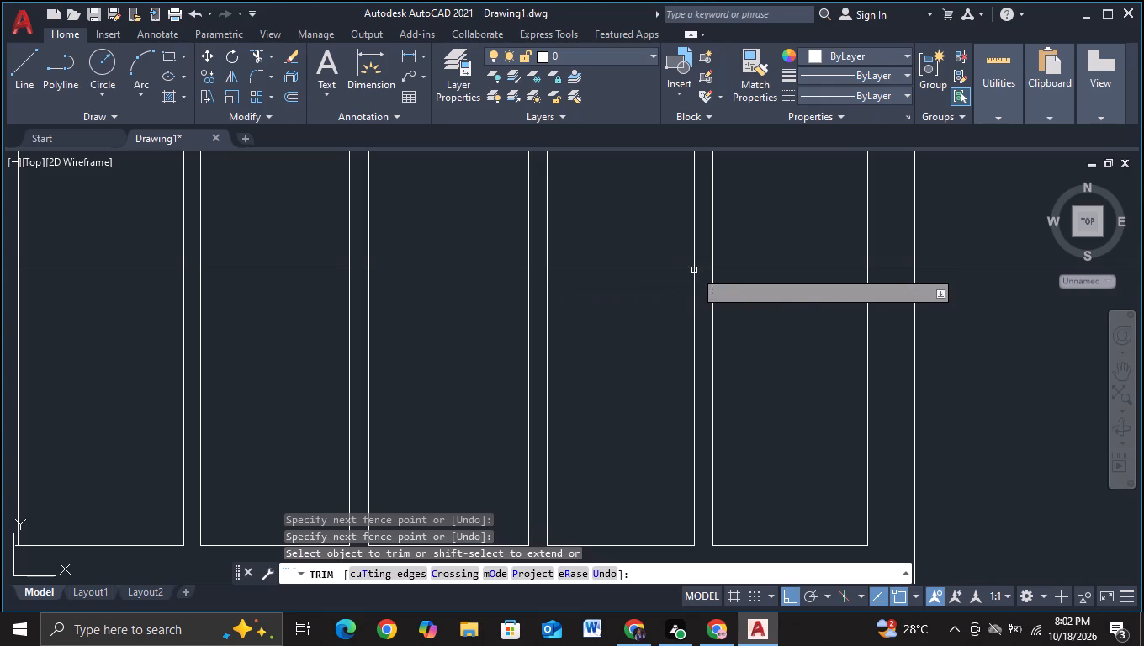
{"action": "left_click", "coordinate": [705, 252]}
{"action": "left_click", "coordinate": [706, 281]}
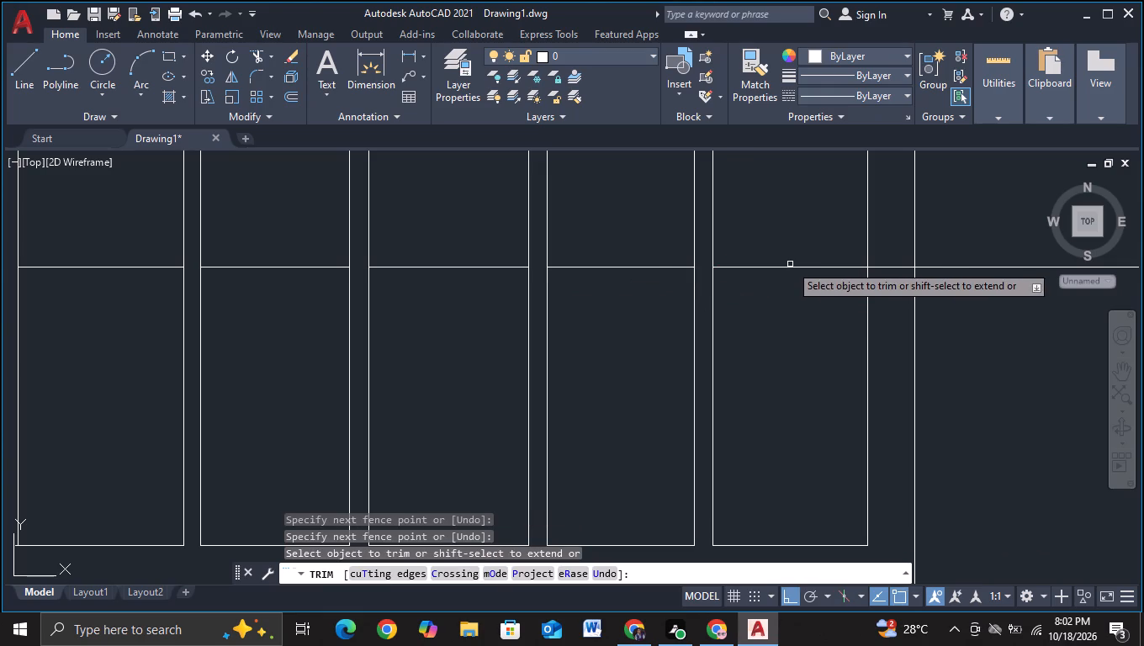
Trim the horizontal line's leftover ends beyond the first and last panels, on both sides of the outline.
{"action": "left_click_drag", "start_coordinate": [892, 241], "coordinate": [901, 315]}
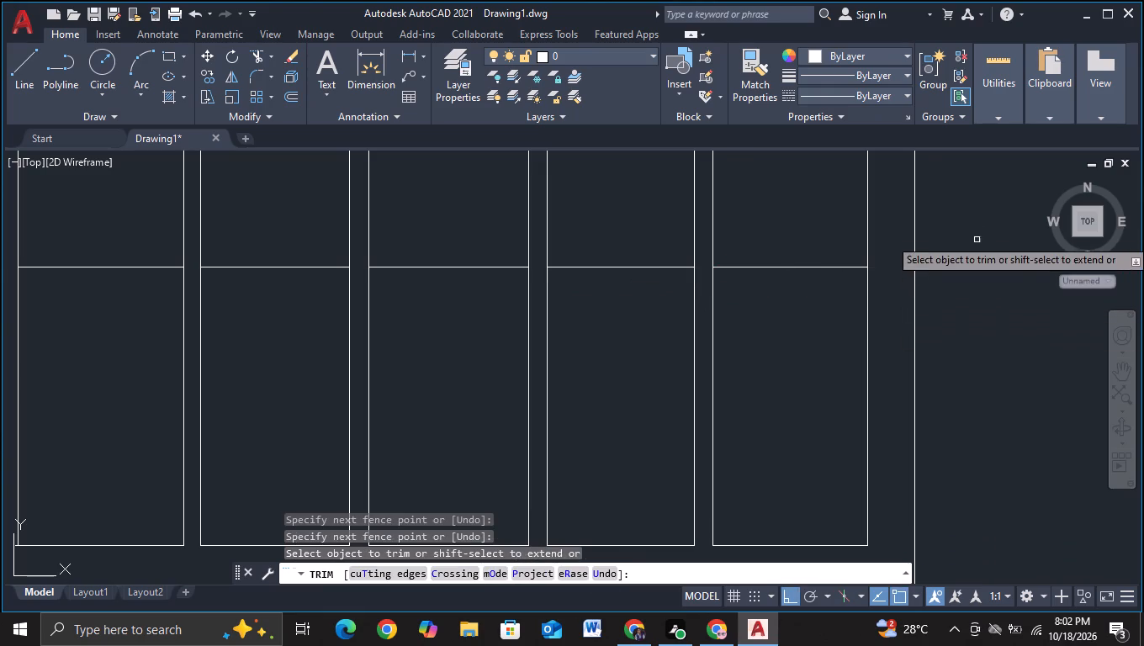
{"action": "left_click_drag", "start_coordinate": [982, 229], "coordinate": [998, 320]}
{"action": "scroll", "coordinate": [999, 341], "scroll_direction": "down", "scroll_amount": 2}
{"action": "scroll", "coordinate": [527, 357], "scroll_direction": "up", "scroll_amount": 2}
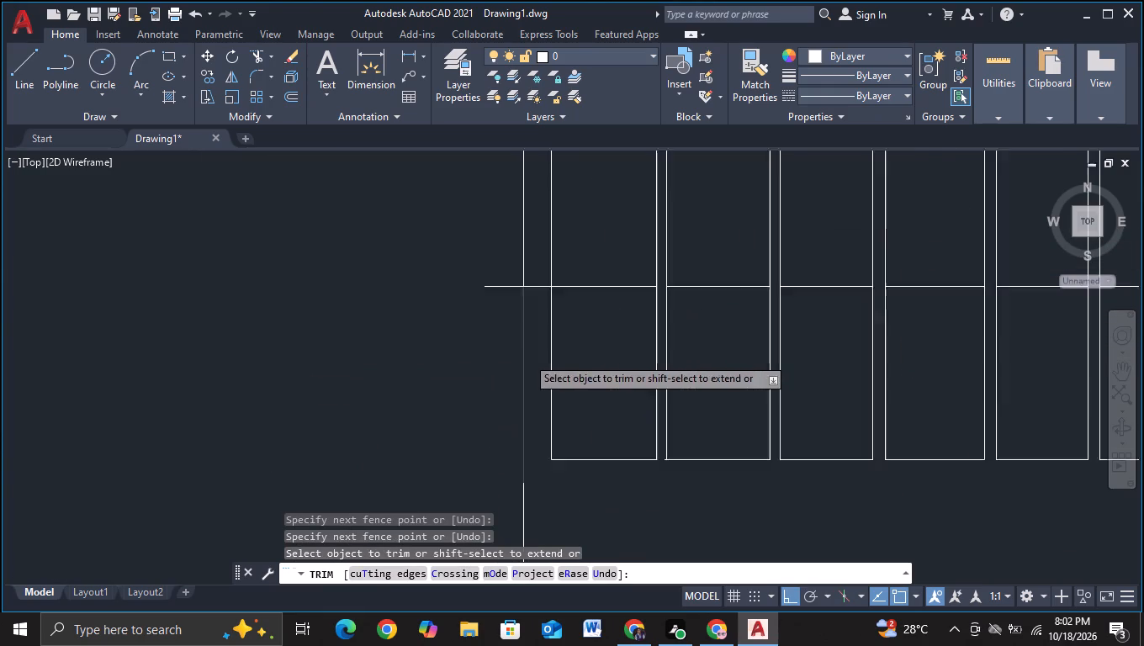
{"action": "left_click", "coordinate": [542, 245]}
{"action": "left_click", "coordinate": [495, 247]}
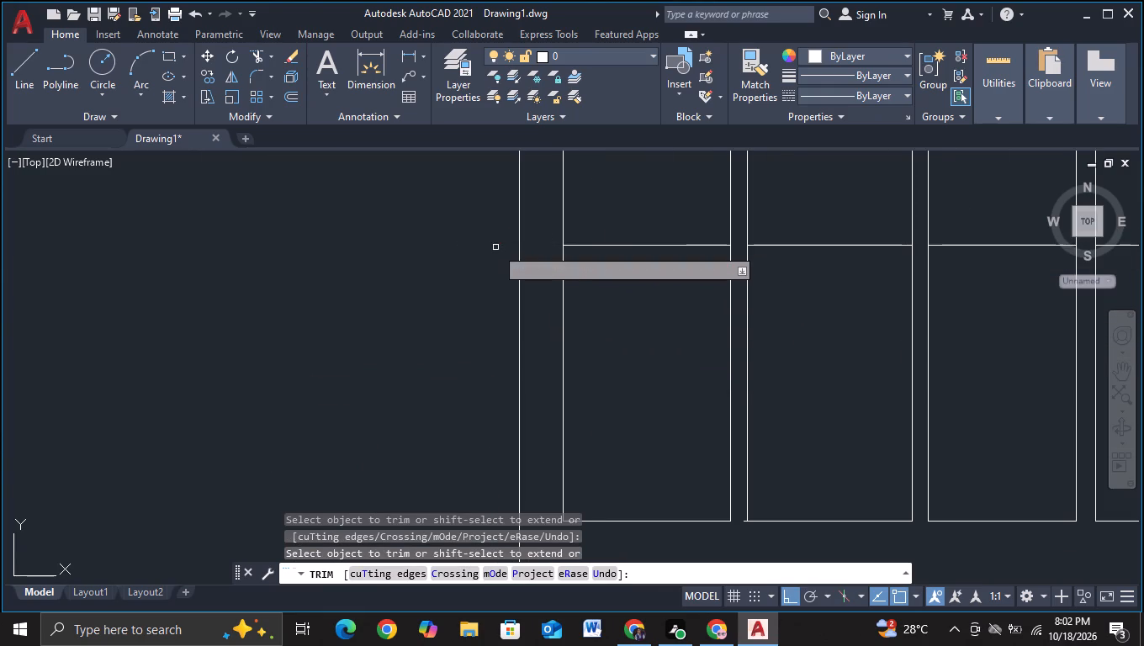
{"action": "key", "text": "Escape"}
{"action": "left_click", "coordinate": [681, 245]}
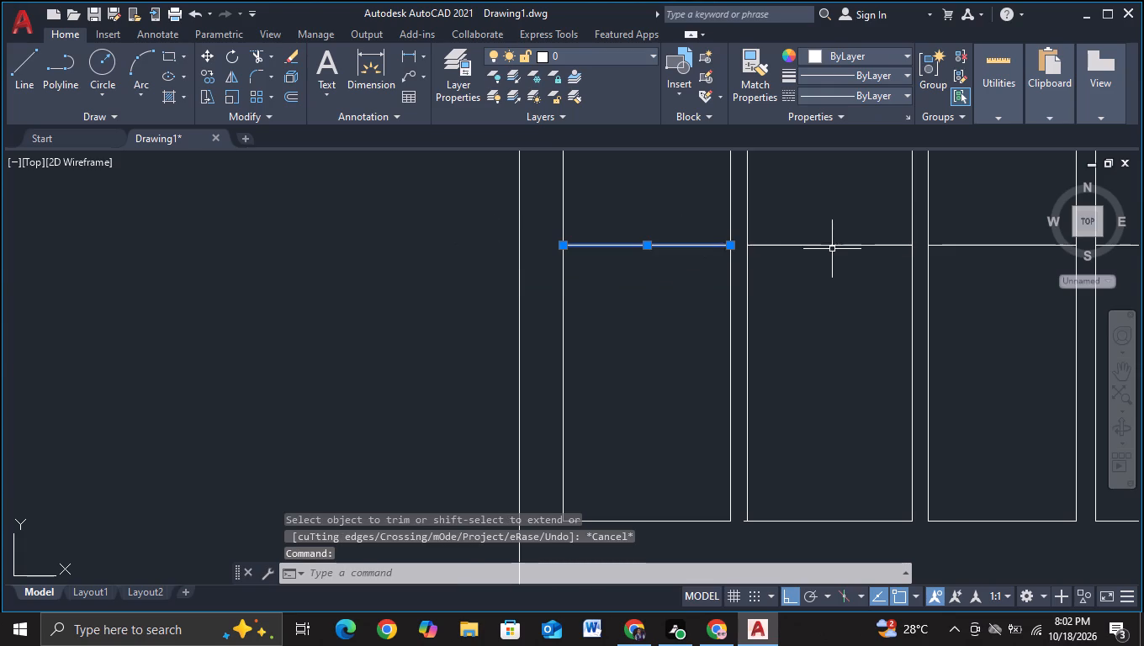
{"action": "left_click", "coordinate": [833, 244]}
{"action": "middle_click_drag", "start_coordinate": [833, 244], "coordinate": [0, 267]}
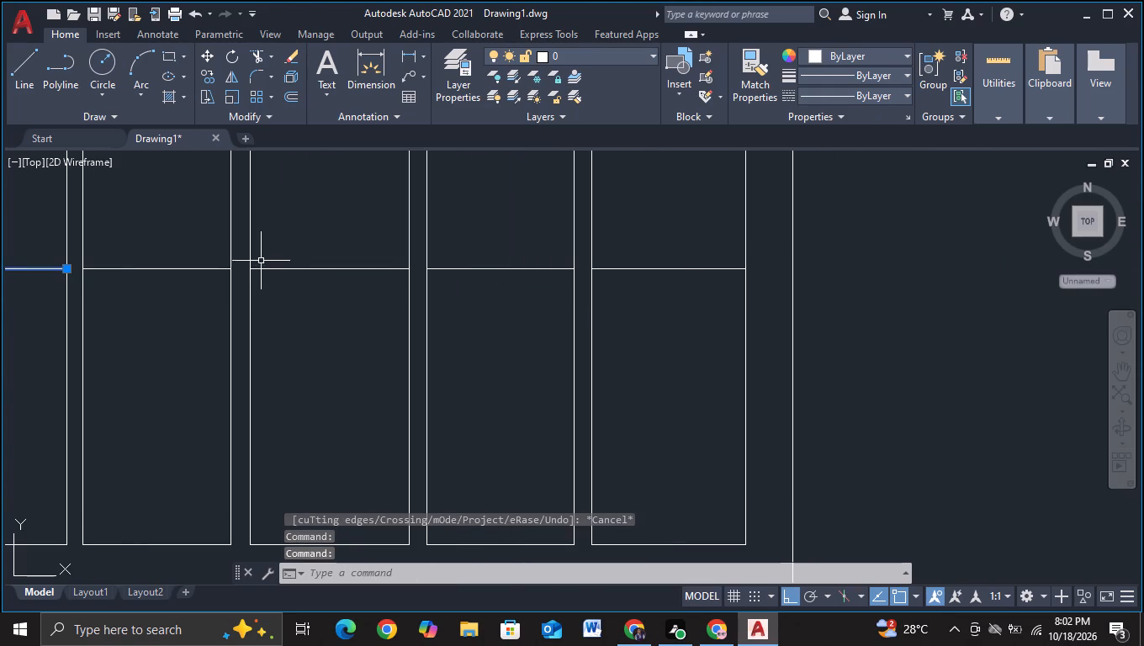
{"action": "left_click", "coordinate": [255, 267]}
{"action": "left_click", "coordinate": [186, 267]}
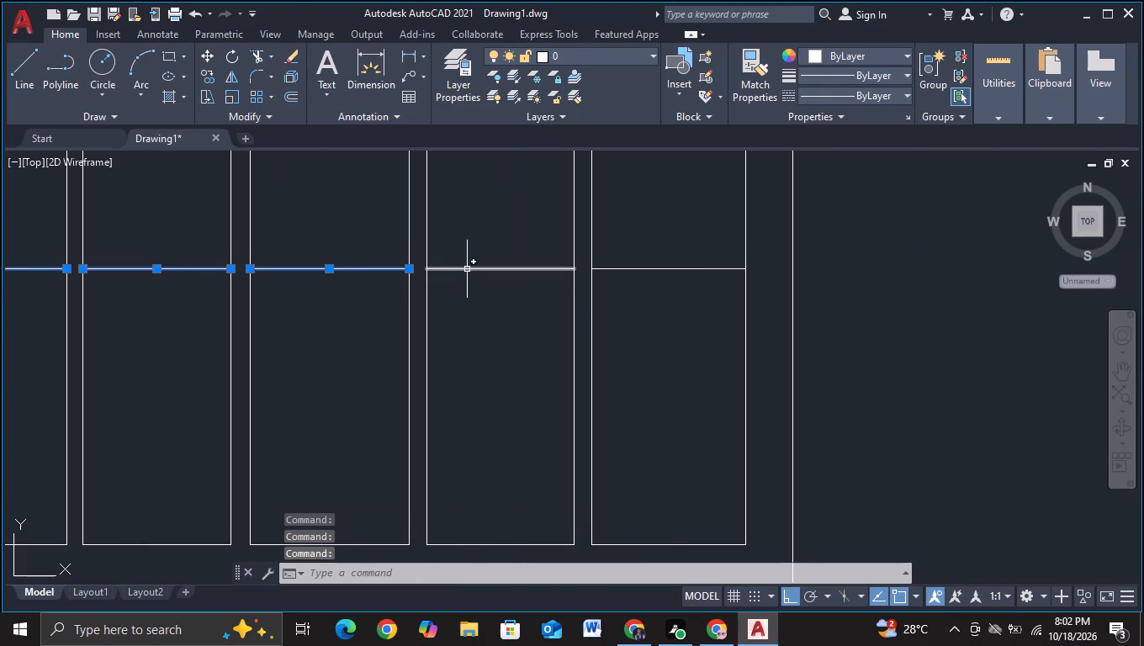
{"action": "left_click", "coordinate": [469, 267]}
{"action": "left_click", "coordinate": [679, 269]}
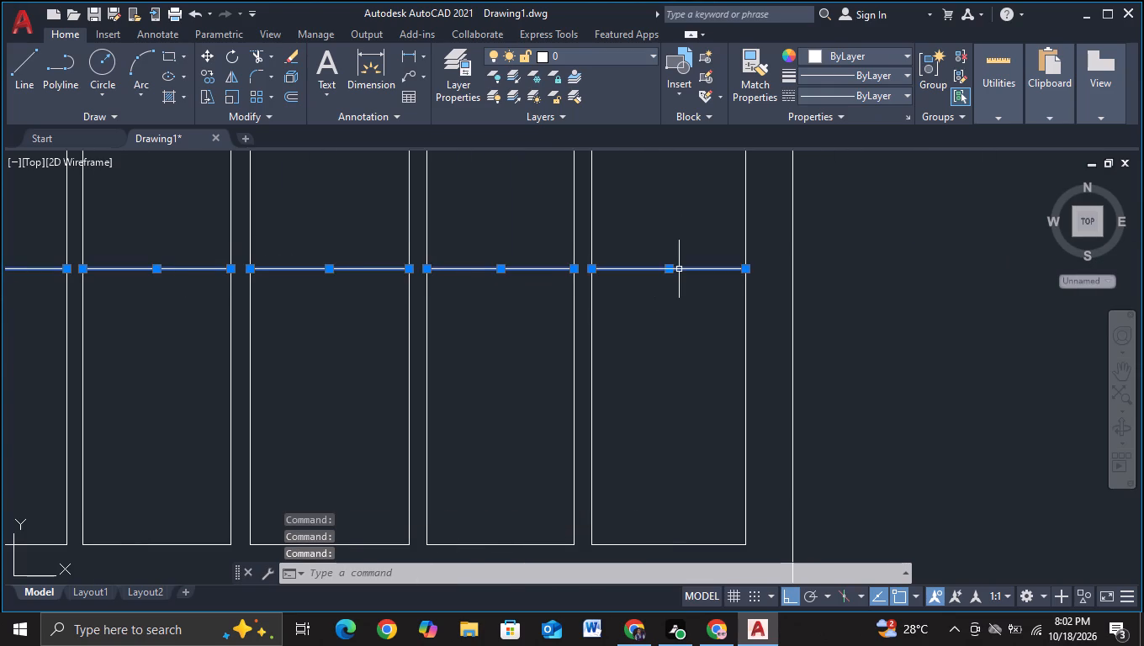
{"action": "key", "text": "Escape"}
Move the six horizontal divider segments inside the panels straight down about 1.93 units.
{"action": "left_click_drag", "start_coordinate": [666, 244], "coordinate": [662, 351]}
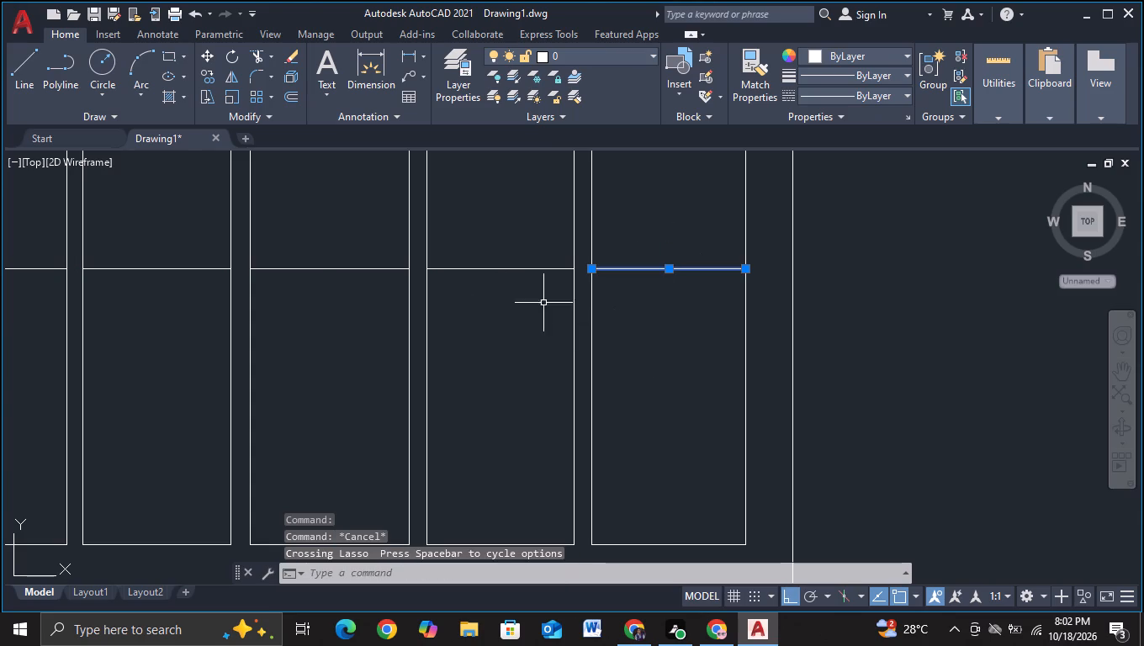
{"action": "left_click_drag", "start_coordinate": [516, 240], "coordinate": [487, 357]}
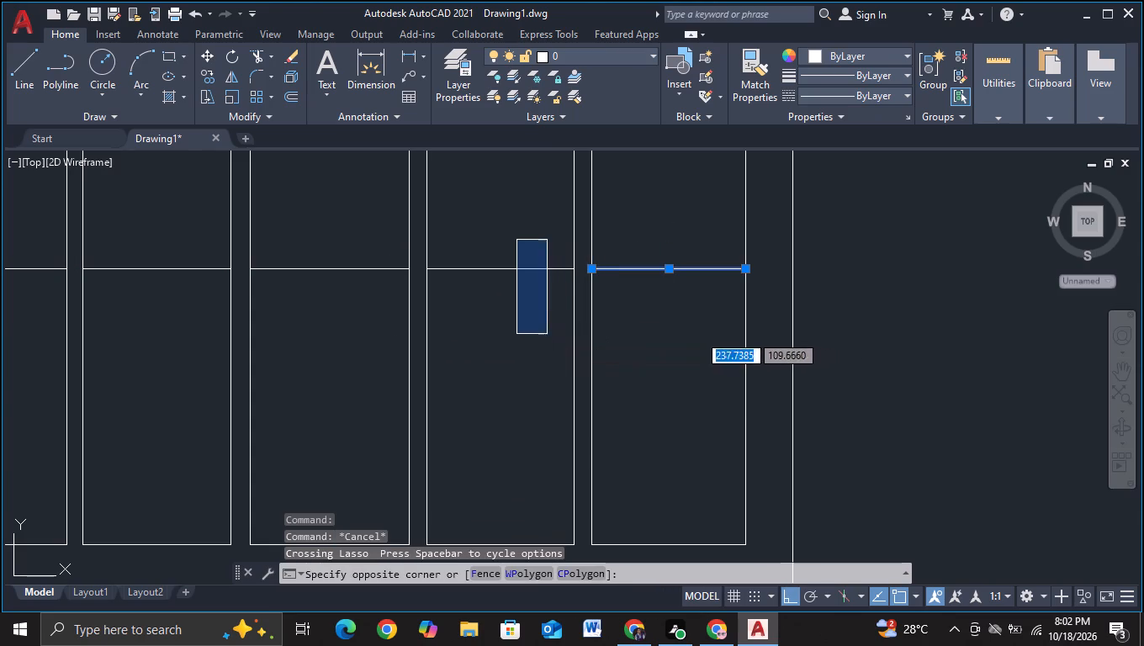
{"action": "left_click", "coordinate": [547, 334]}
{"action": "left_click_drag", "start_coordinate": [526, 246], "coordinate": [408, 424]}
{"action": "left_click", "coordinate": [503, 357]}
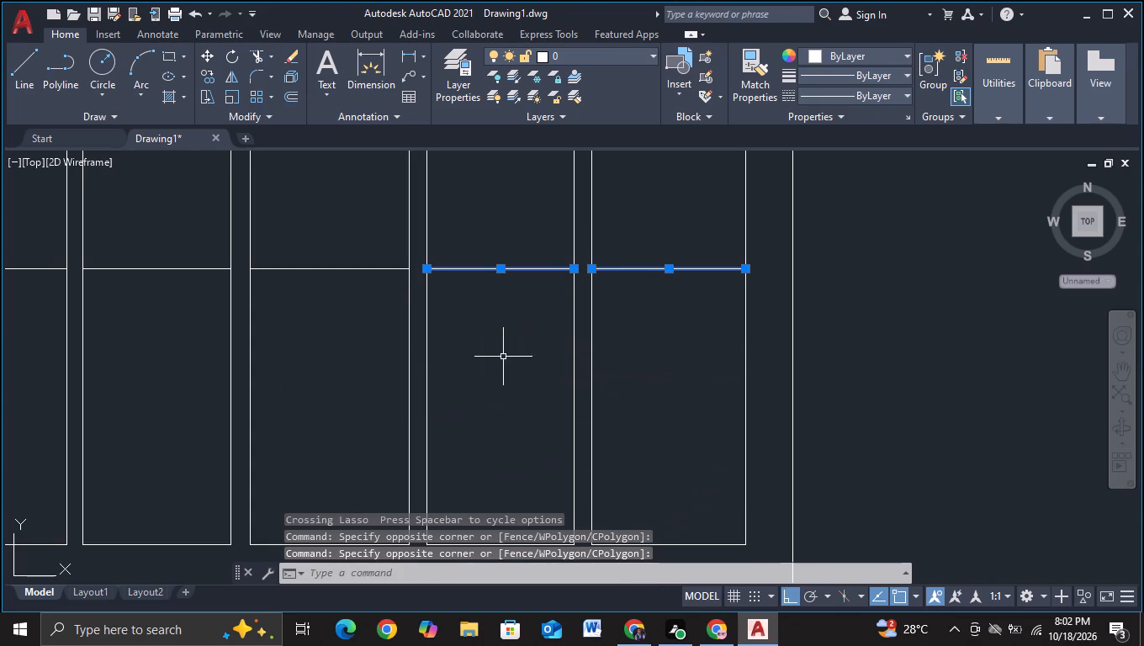
{"action": "left_click_drag", "start_coordinate": [334, 232], "coordinate": [276, 370]}
{"action": "left_click", "coordinate": [272, 370]}
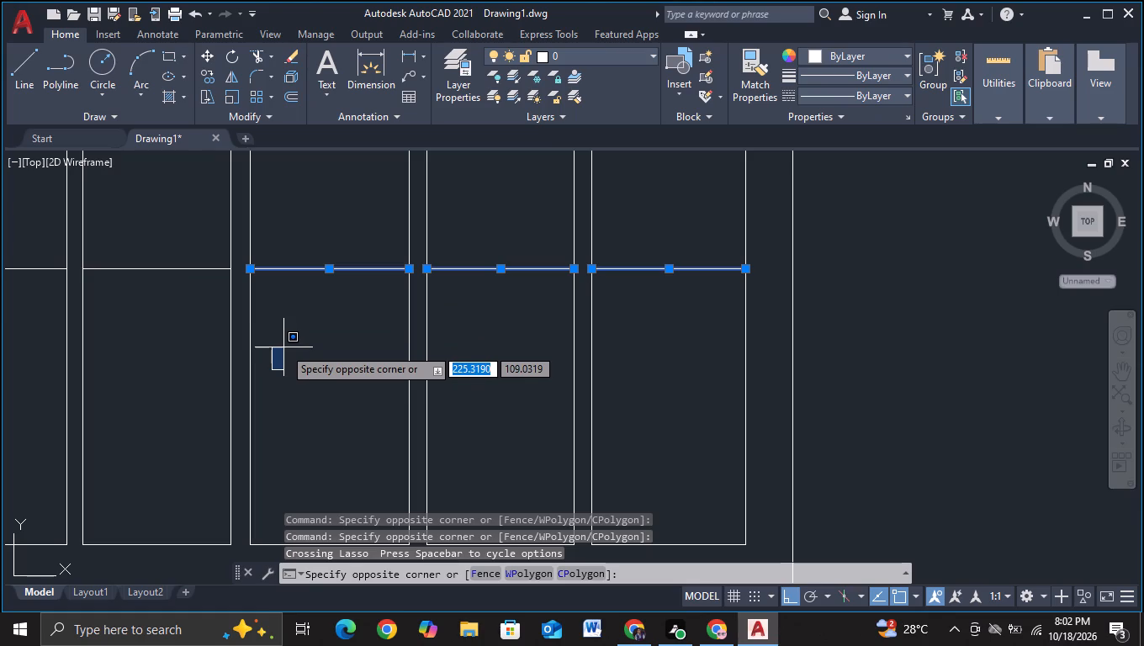
{"action": "key", "text": "Escape"}
{"action": "left_click_drag", "start_coordinate": [196, 242], "coordinate": [102, 374]}
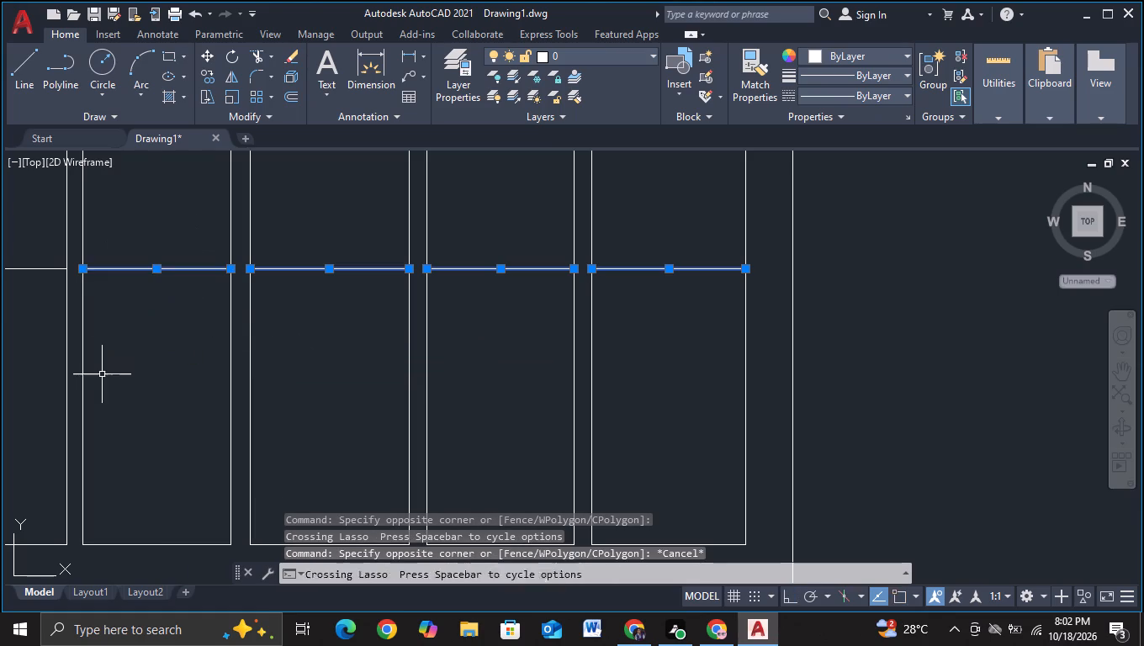
{"action": "middle_click_drag", "start_coordinate": [102, 371], "coordinate": [785, 472]}
{"action": "left_click_drag", "start_coordinate": [517, 327], "coordinate": [434, 468]}
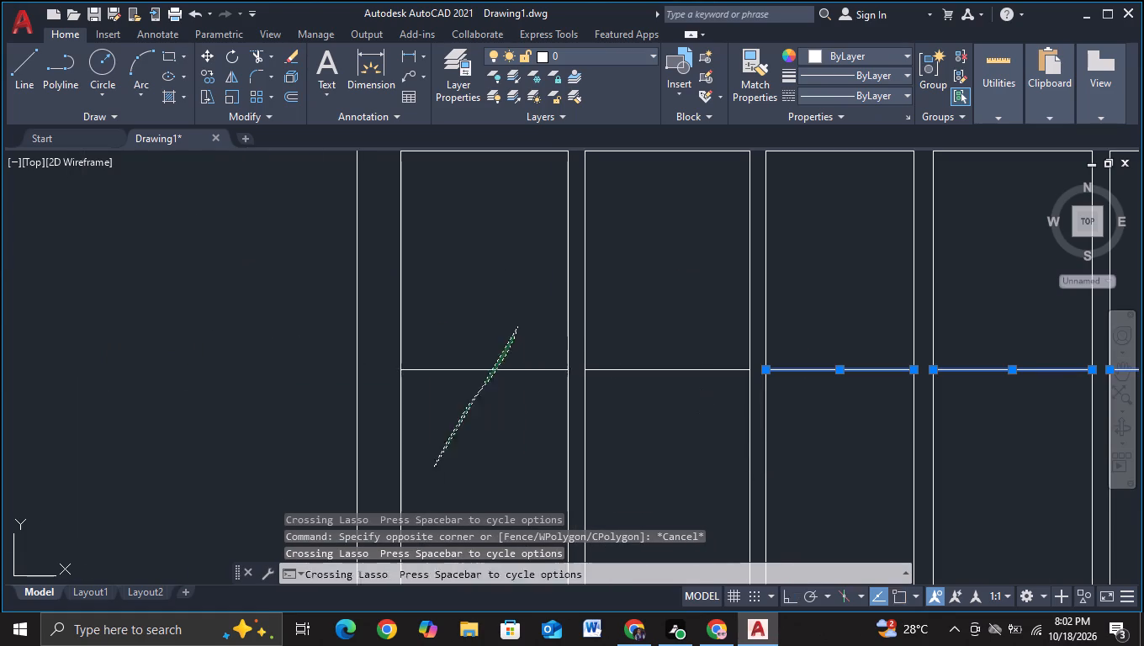
{"action": "left_click_drag", "start_coordinate": [684, 342], "coordinate": [618, 477]}
{"action": "scroll", "coordinate": [665, 471], "scroll_direction": "down", "scroll_amount": 2}
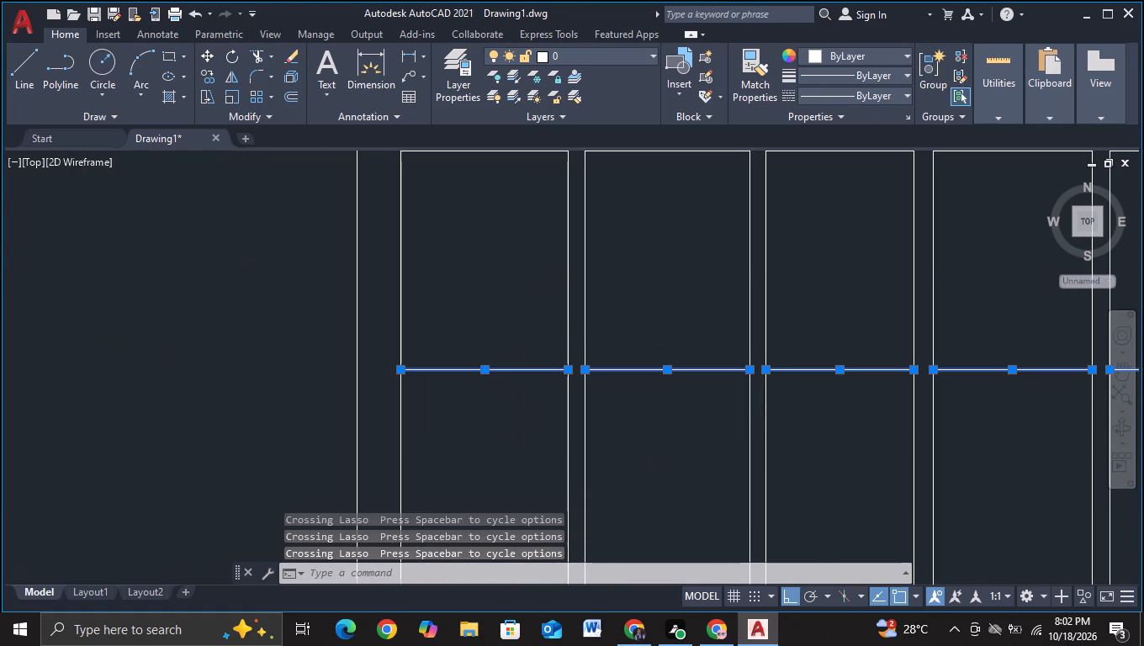
{"action": "middle_click_drag", "start_coordinate": [667, 487], "coordinate": [633, 413]}
{"action": "key", "text": "m"}
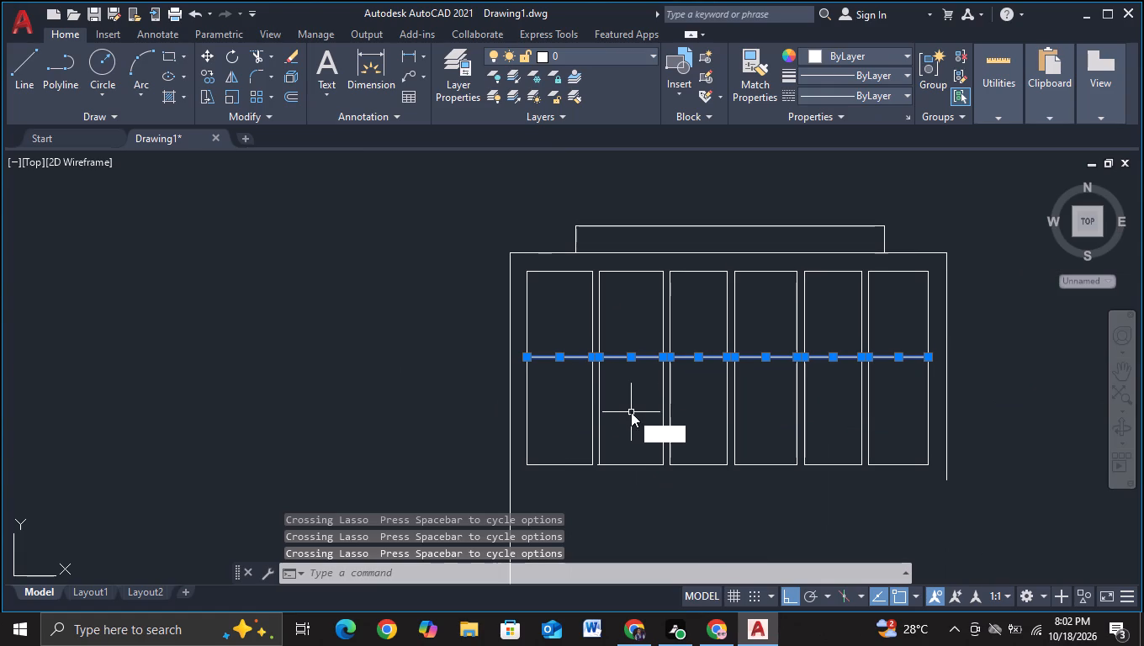
{"action": "left_click", "coordinate": [761, 453]}
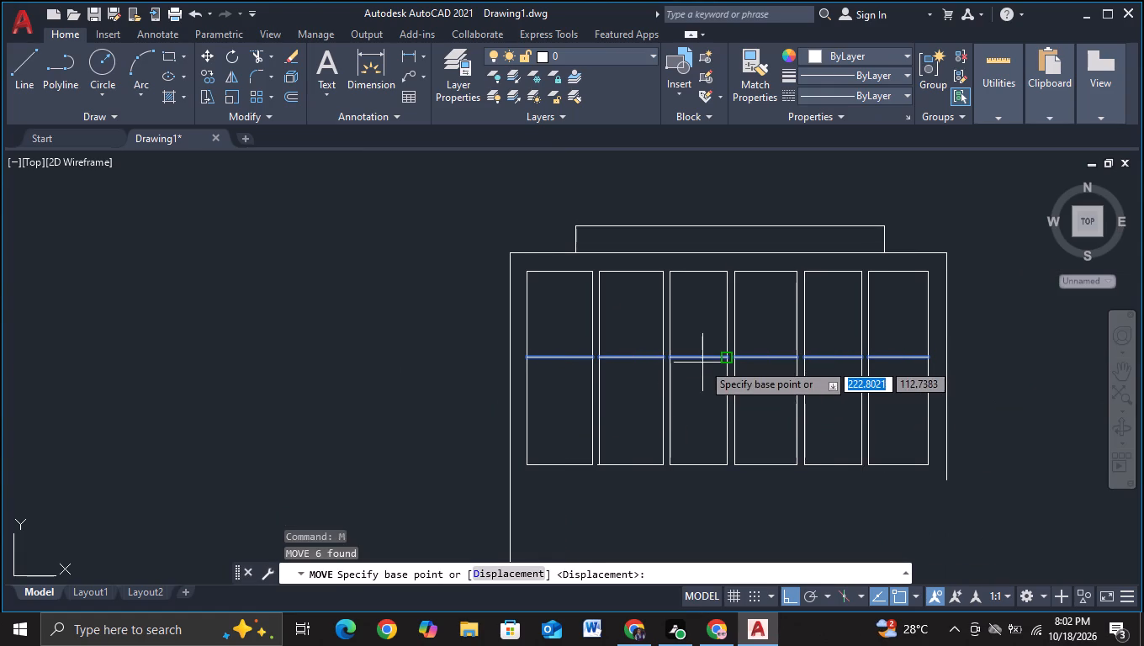
{"action": "left_click", "coordinate": [702, 358]}
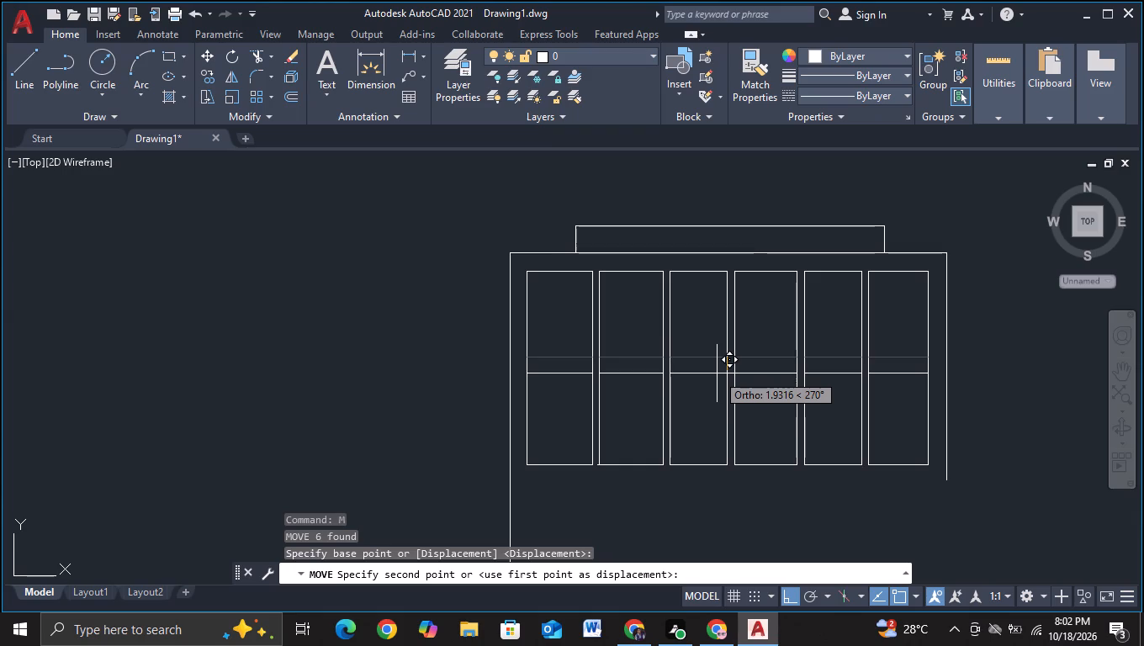
{"action": "left_click", "coordinate": [717, 373]}
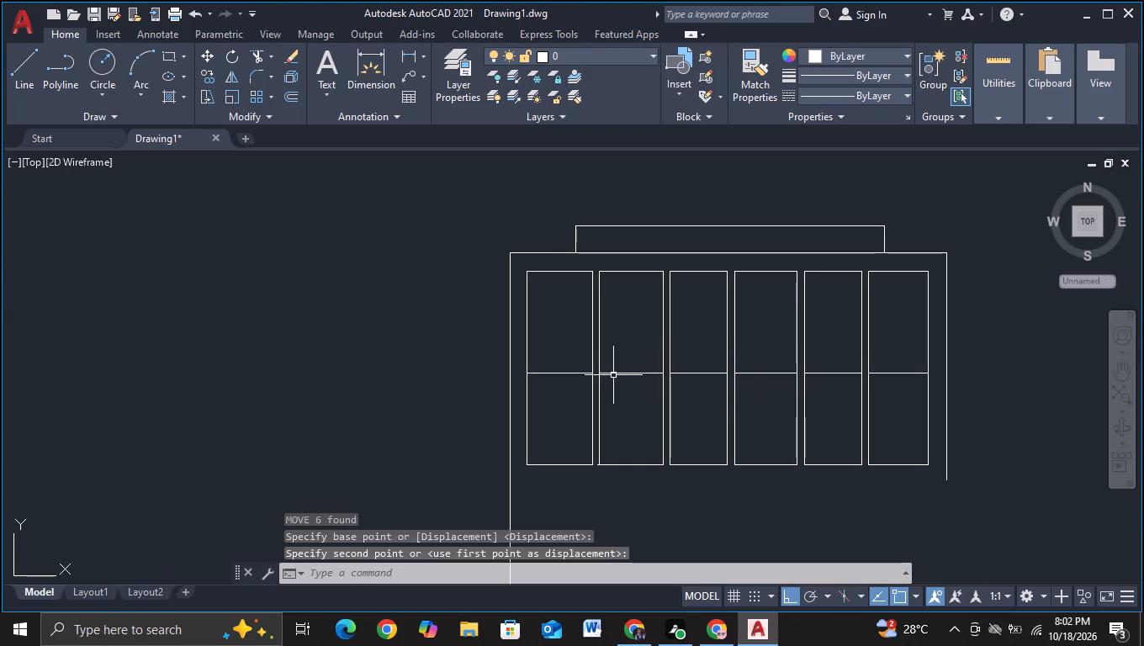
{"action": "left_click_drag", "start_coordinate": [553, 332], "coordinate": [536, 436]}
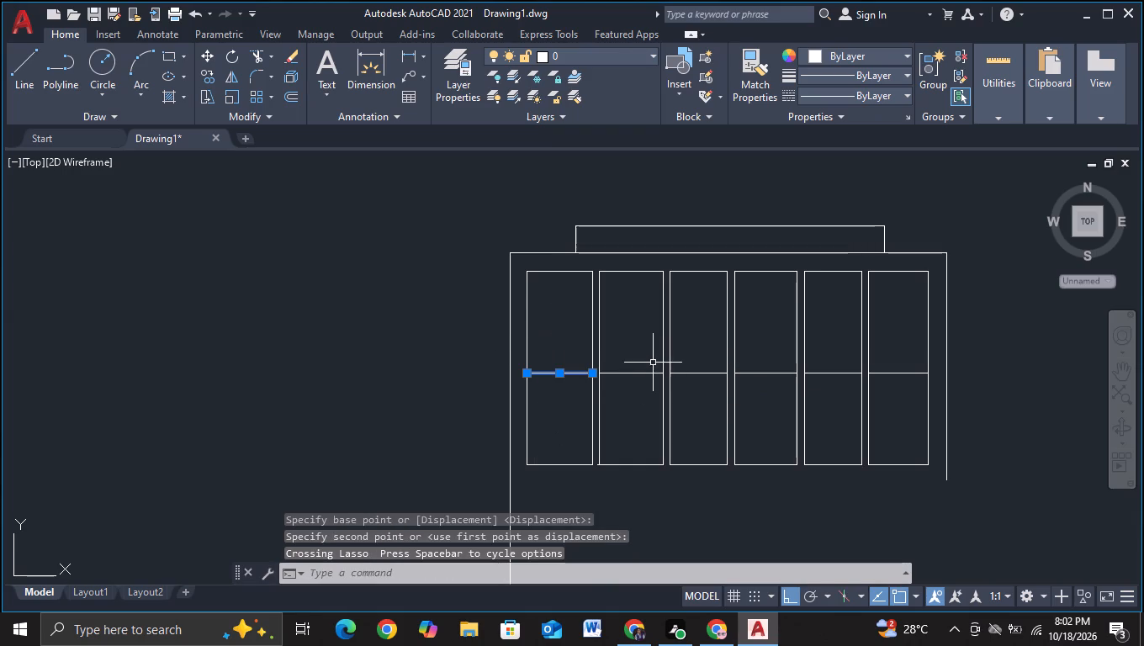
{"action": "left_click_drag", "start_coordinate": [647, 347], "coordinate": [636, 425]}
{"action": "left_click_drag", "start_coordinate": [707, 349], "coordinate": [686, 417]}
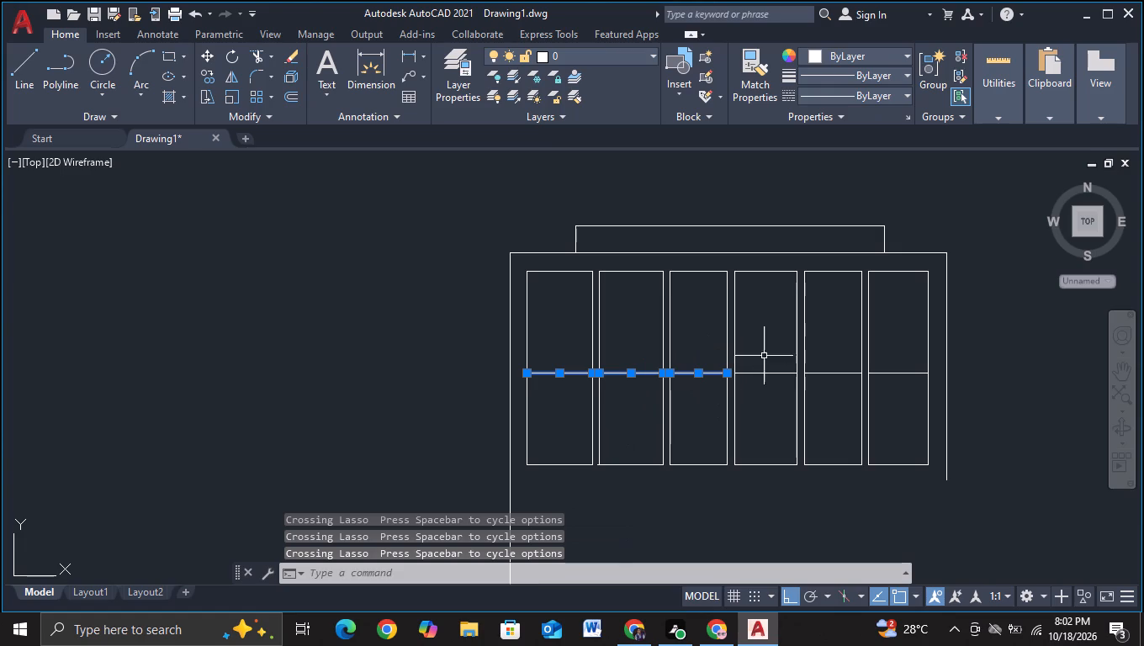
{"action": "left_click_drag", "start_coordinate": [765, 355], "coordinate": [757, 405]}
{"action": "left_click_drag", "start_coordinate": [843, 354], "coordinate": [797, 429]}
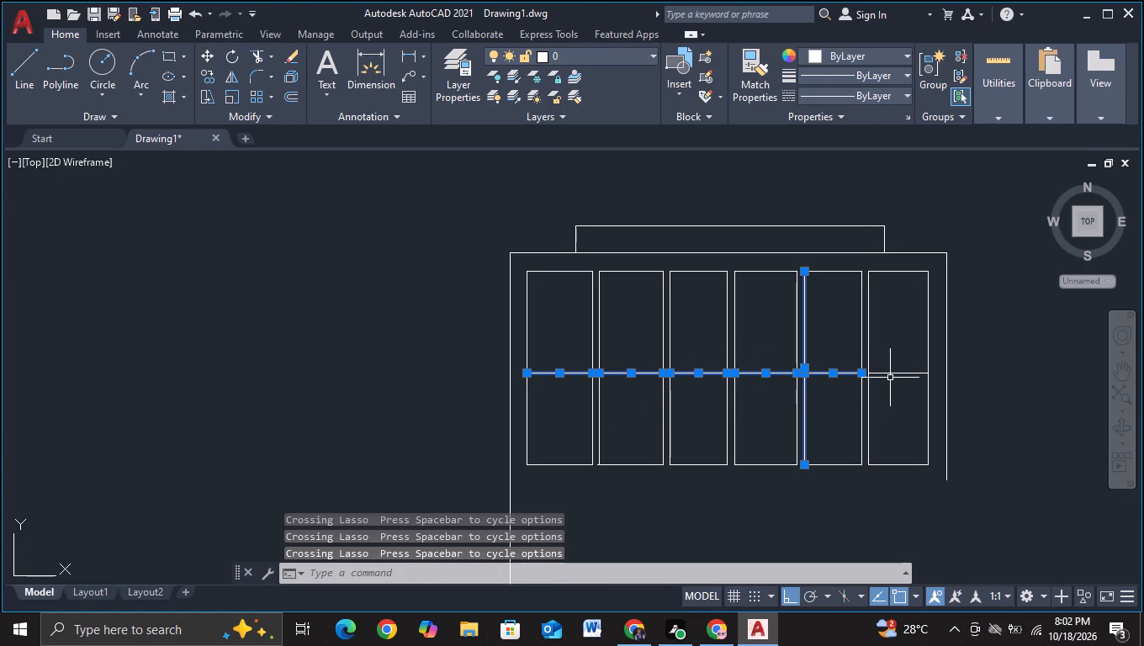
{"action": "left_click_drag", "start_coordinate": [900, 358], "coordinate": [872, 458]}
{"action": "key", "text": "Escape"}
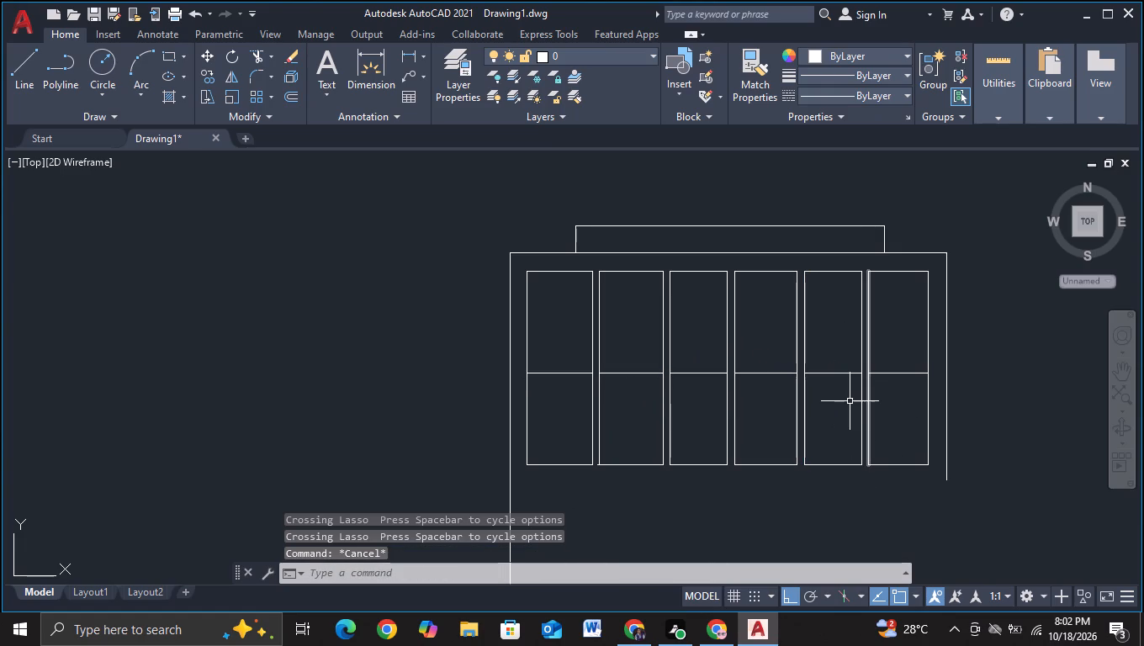
Copy the six horizontal divider segments about 1.93 units straight up within the panels, with object snap off for the placement.
{"action": "left_click_drag", "start_coordinate": [908, 344], "coordinate": [897, 410]}
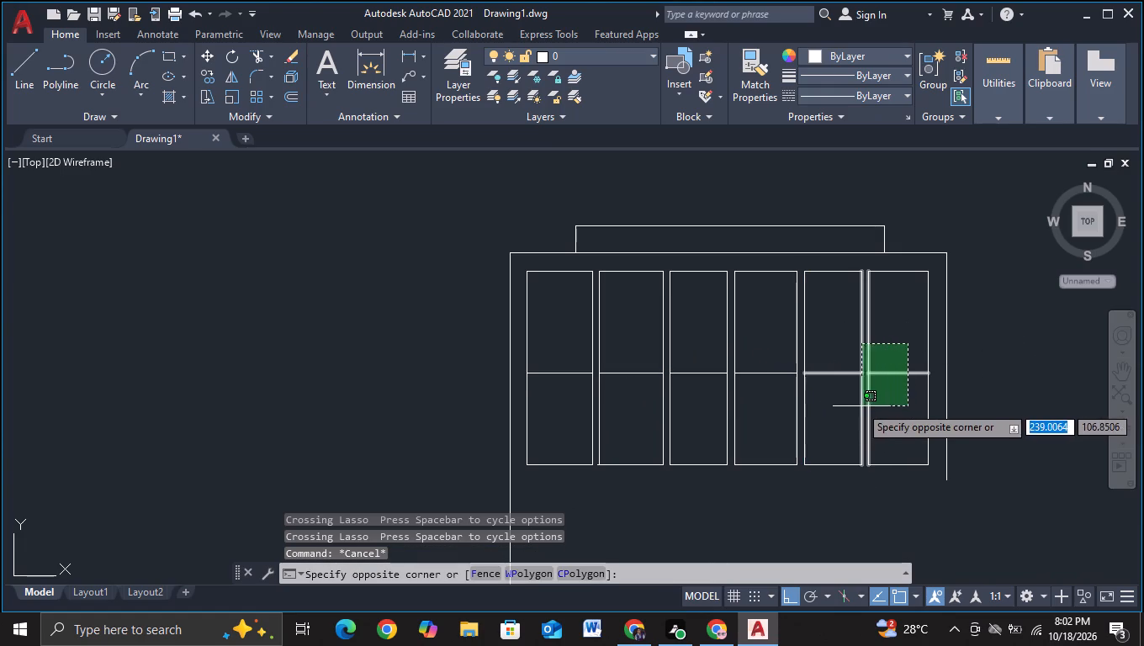
{"action": "left_click", "coordinate": [901, 403]}
{"action": "left_click_drag", "start_coordinate": [830, 344], "coordinate": [802, 463]}
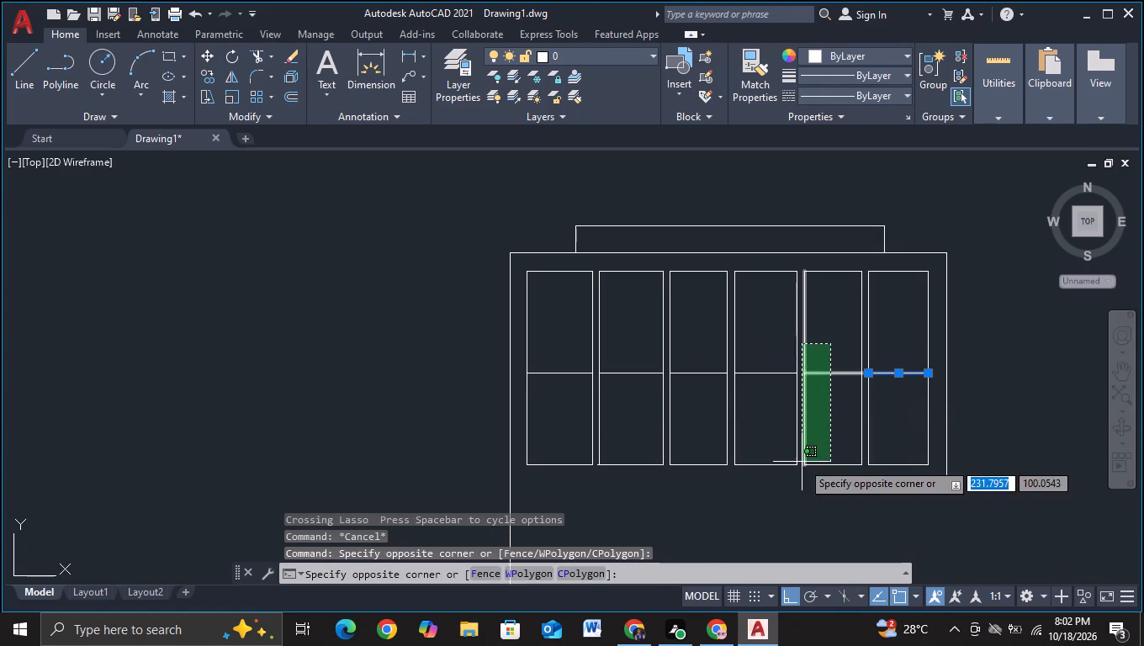
{"action": "left_click", "coordinate": [828, 431]}
{"action": "left_click_drag", "start_coordinate": [784, 355], "coordinate": [766, 403]}
{"action": "left_click", "coordinate": [763, 406]}
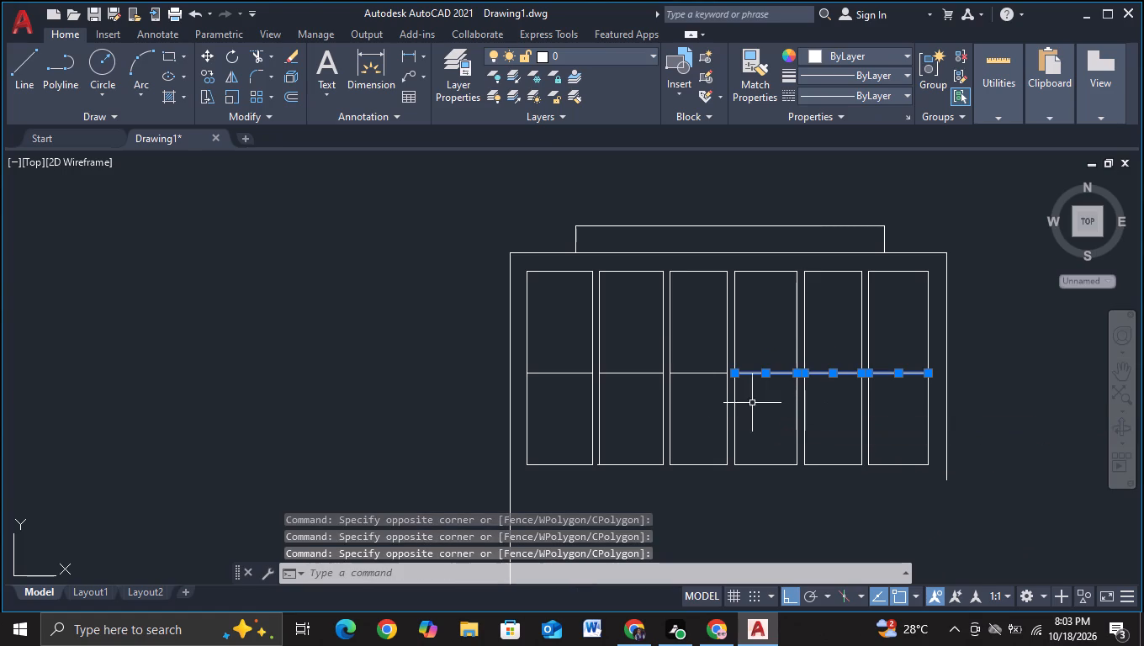
{"action": "left_click_drag", "start_coordinate": [704, 348], "coordinate": [698, 373]}
{"action": "left_click", "coordinate": [696, 401]}
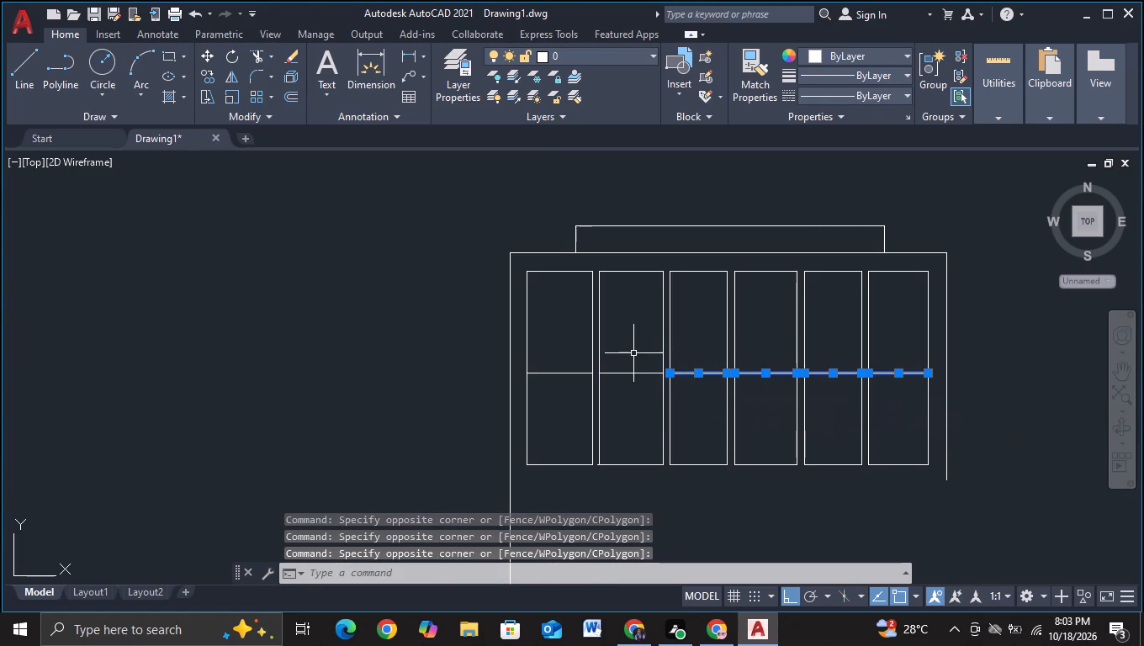
{"action": "left_click_drag", "start_coordinate": [633, 353], "coordinate": [634, 367]}
{"action": "left_click", "coordinate": [632, 413]}
{"action": "left_click_drag", "start_coordinate": [564, 347], "coordinate": [563, 376]}
{"action": "left_click", "coordinate": [555, 418]}
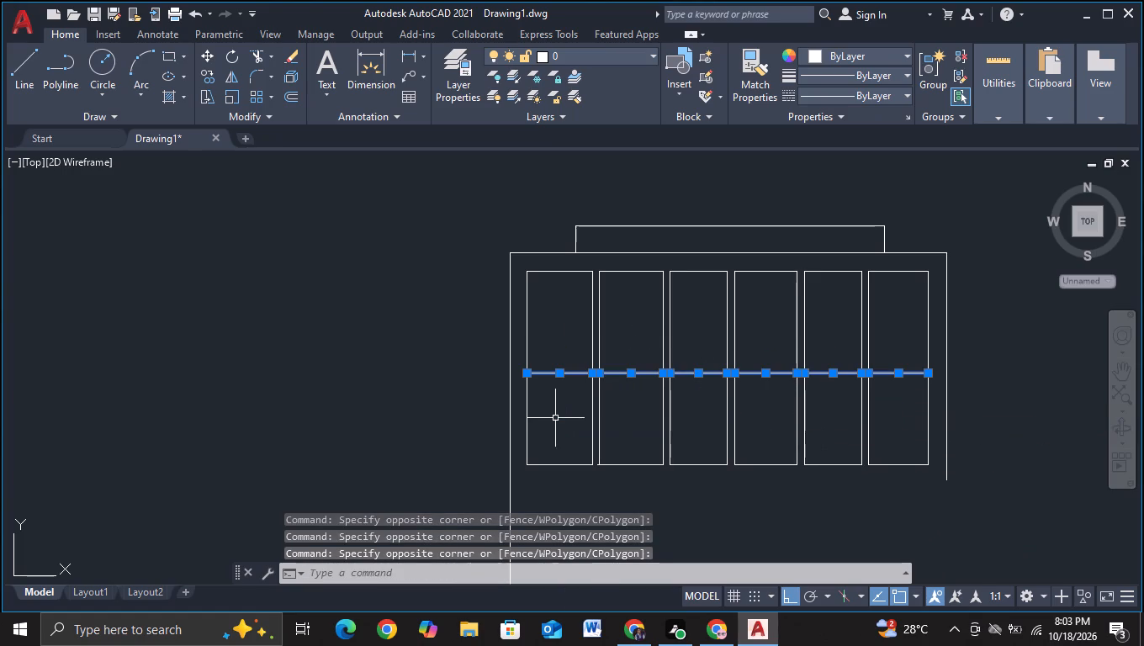
{"action": "key", "text": "c"}
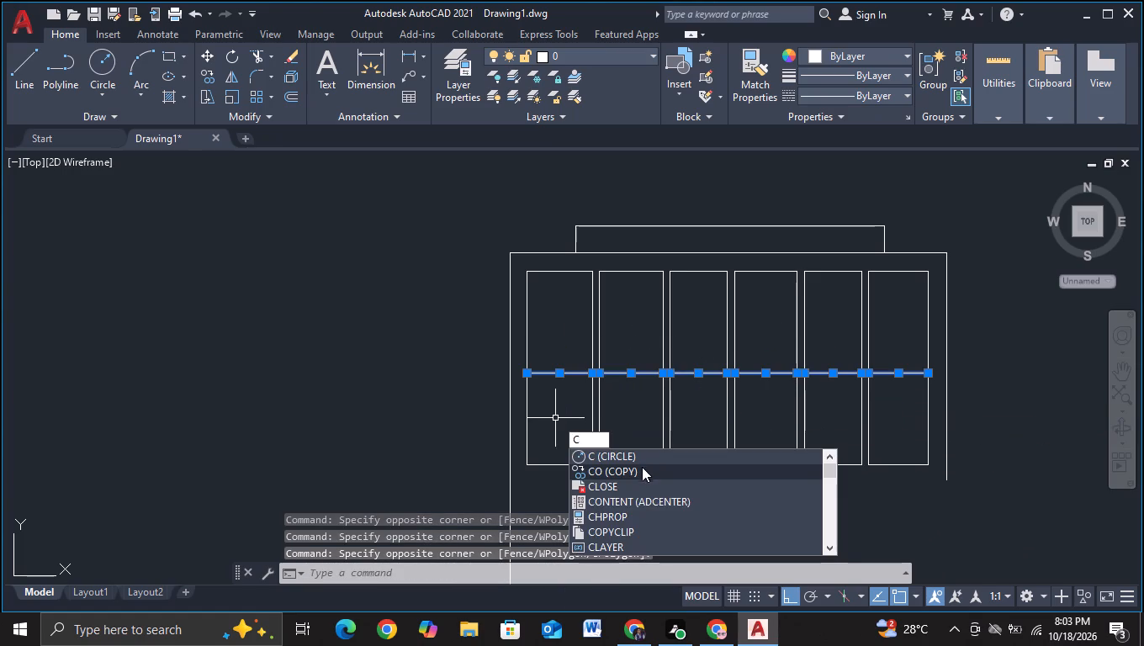
{"action": "left_click", "coordinate": [643, 464]}
{"action": "left_click", "coordinate": [663, 378]}
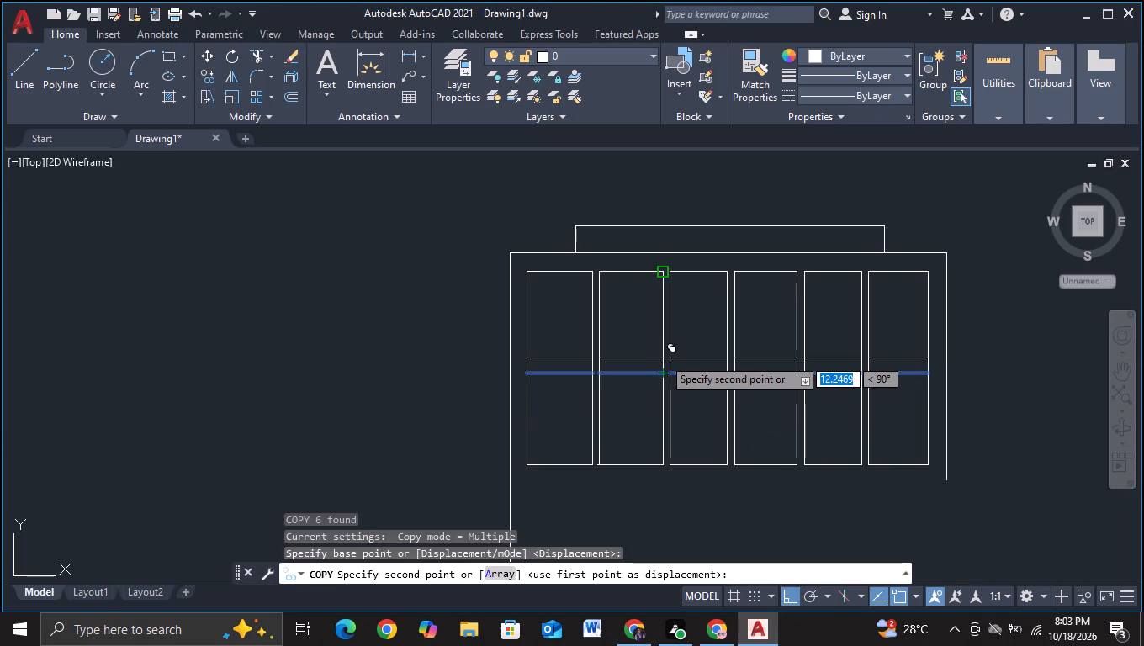
{"action": "left_click", "coordinate": [663, 357]}
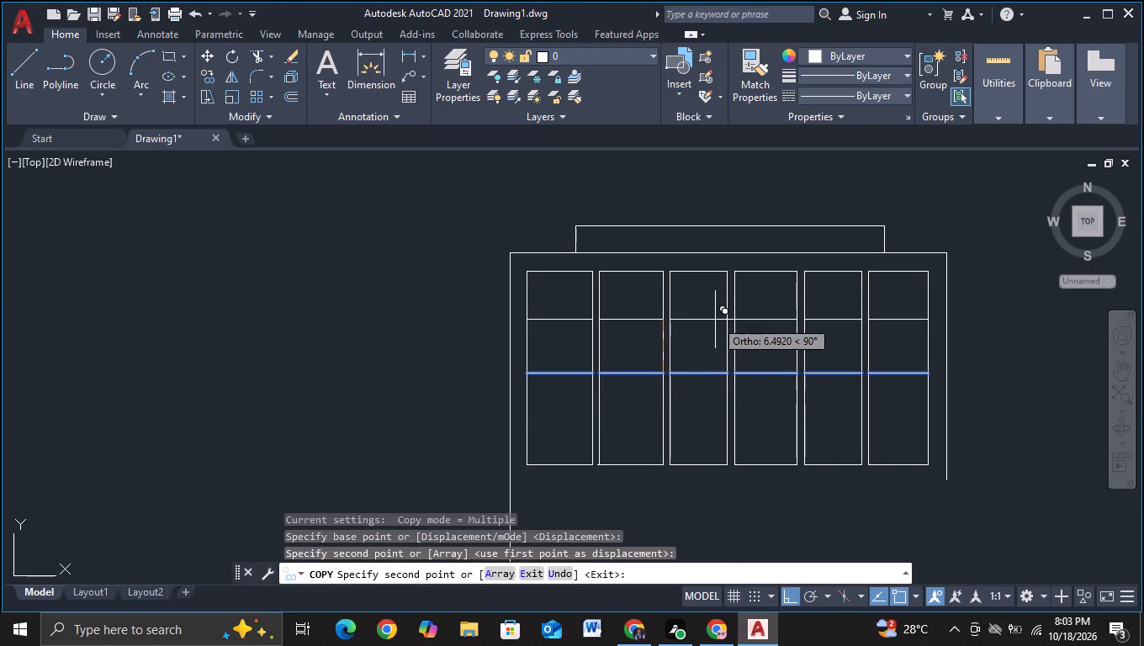
{"action": "key", "text": "F3"}
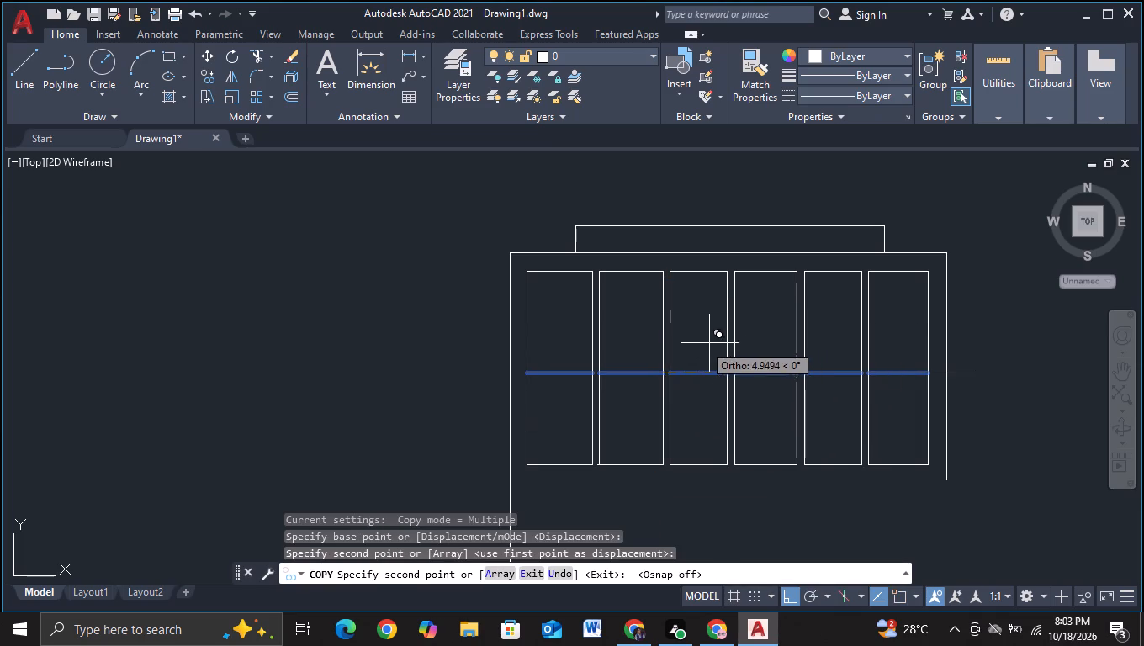
{"action": "left_click", "coordinate": [659, 357]}
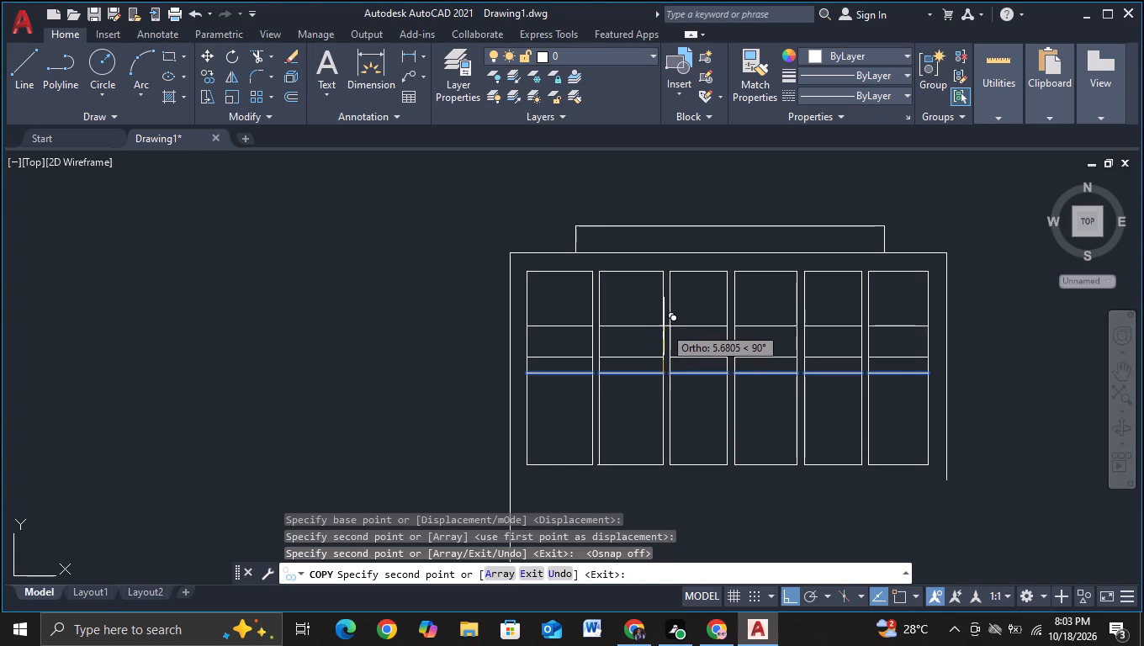
{"action": "key", "text": "Escape"}
Copy the first panel with its double dividers about 27.64 units straight down, inside the outline below the panel row.
{"action": "scroll", "coordinate": [742, 455], "scroll_direction": "down", "scroll_amount": 2}
{"action": "middle_click_drag", "start_coordinate": [776, 529], "coordinate": [765, 421]}
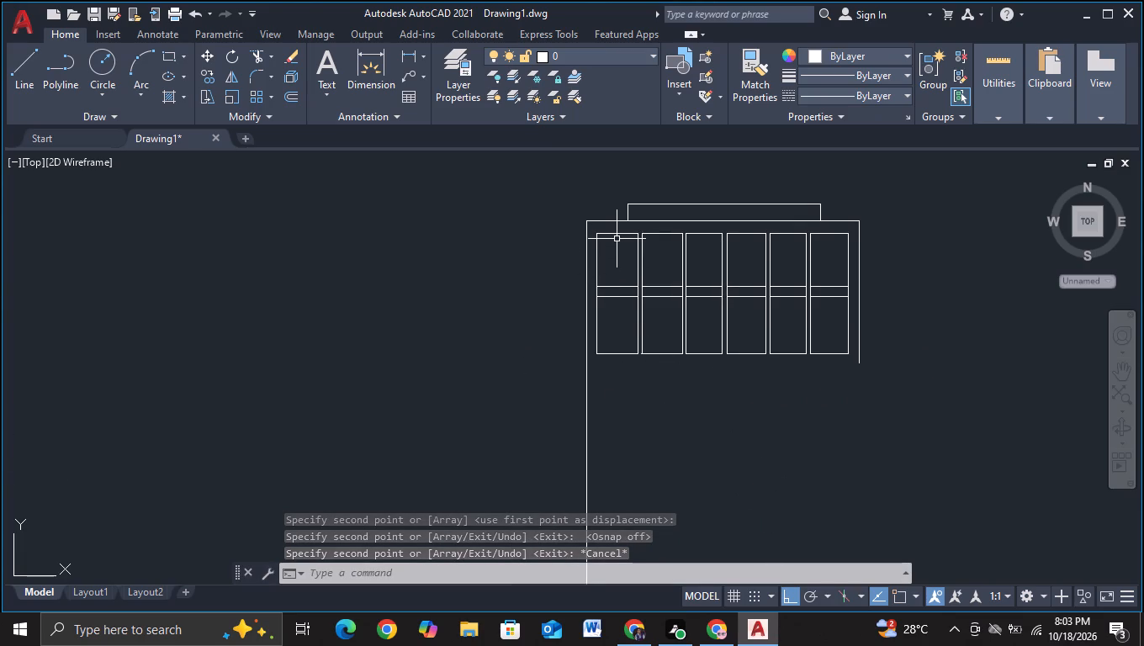
{"action": "scroll", "coordinate": [617, 239], "scroll_direction": "up", "scroll_amount": 2}
{"action": "left_click", "coordinate": [555, 214]}
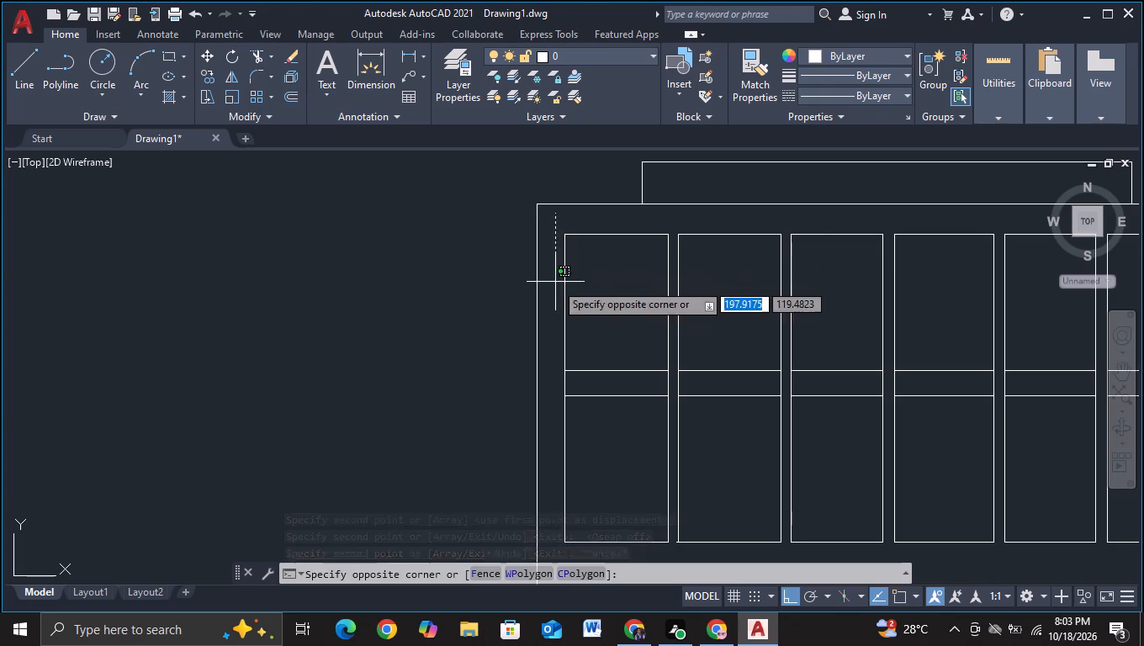
{"action": "middle_click_drag", "start_coordinate": [653, 471], "coordinate": [634, 281]}
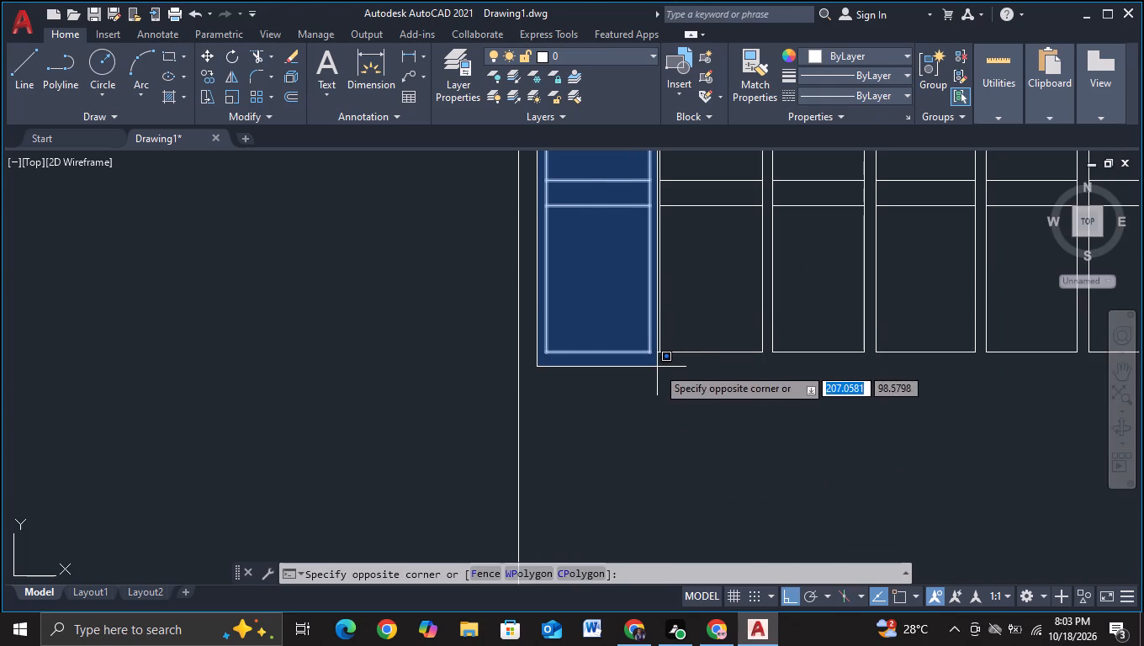
{"action": "left_click", "coordinate": [657, 367]}
{"action": "key", "text": "c"}
{"action": "left_click", "coordinate": [792, 413]}
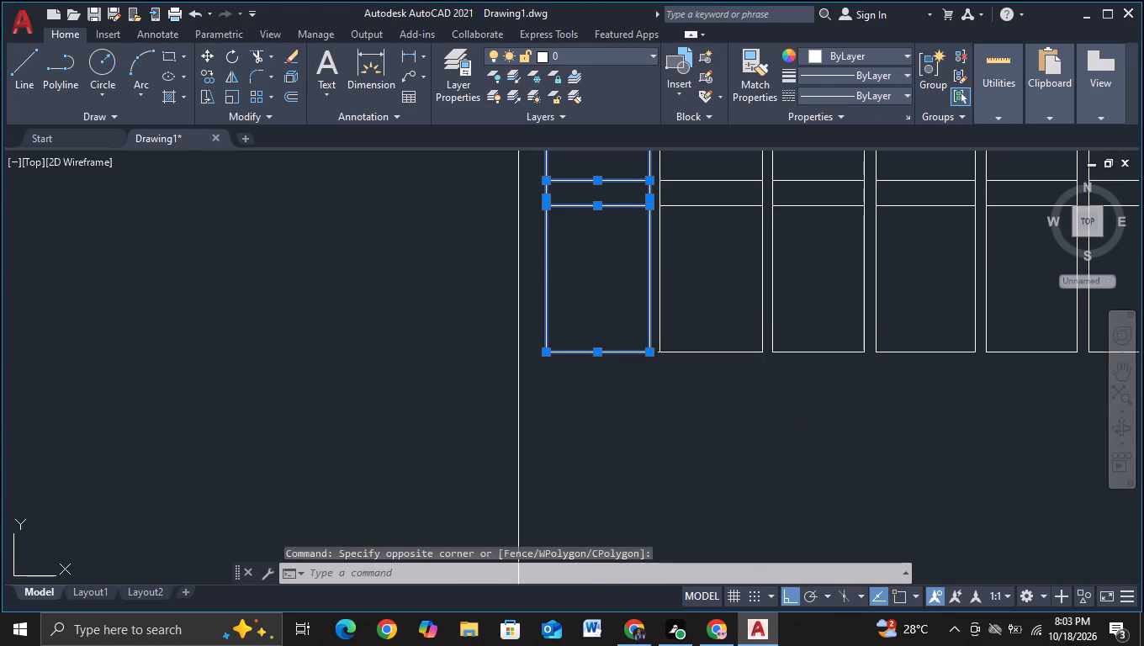
{"action": "left_click", "coordinate": [614, 257]}
{"action": "scroll", "coordinate": [616, 319], "scroll_direction": "down", "scroll_amount": 3}
{"action": "middle_click_drag", "start_coordinate": [648, 377], "coordinate": [633, 239]}
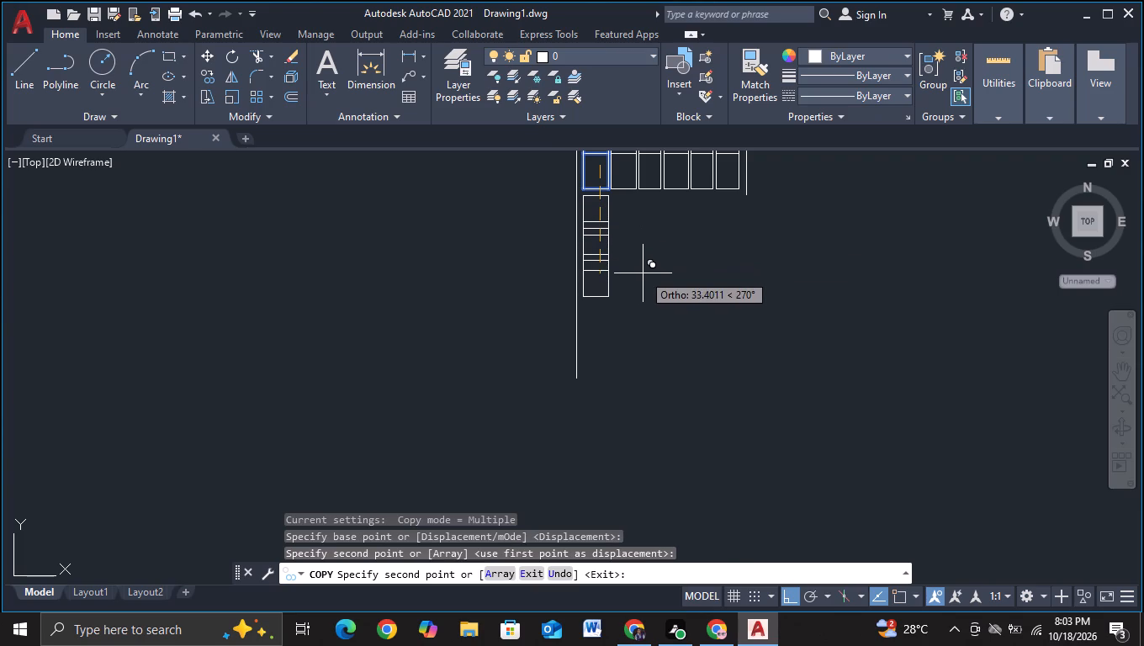
{"action": "key", "text": "ctrl+z"}
{"action": "scroll", "coordinate": [673, 359], "scroll_direction": "down", "scroll_amount": 3}
{"action": "middle_click_drag", "start_coordinate": [671, 371], "coordinate": [655, 259]}
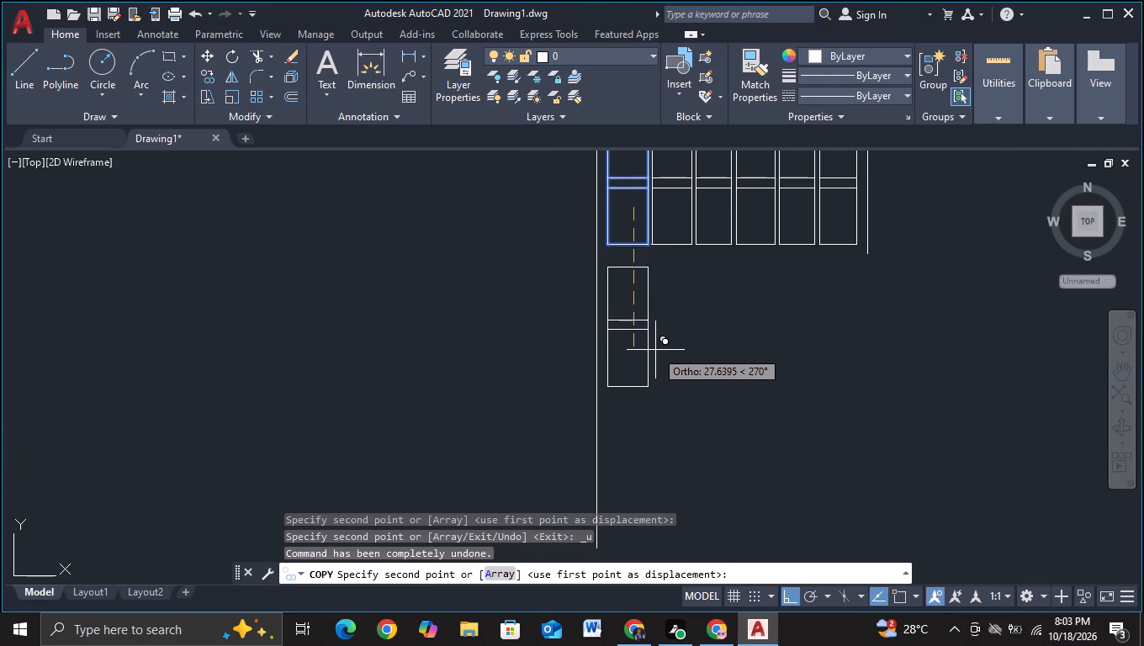
{"action": "left_click", "coordinate": [655, 350]}
{"action": "key", "text": "Escape"}
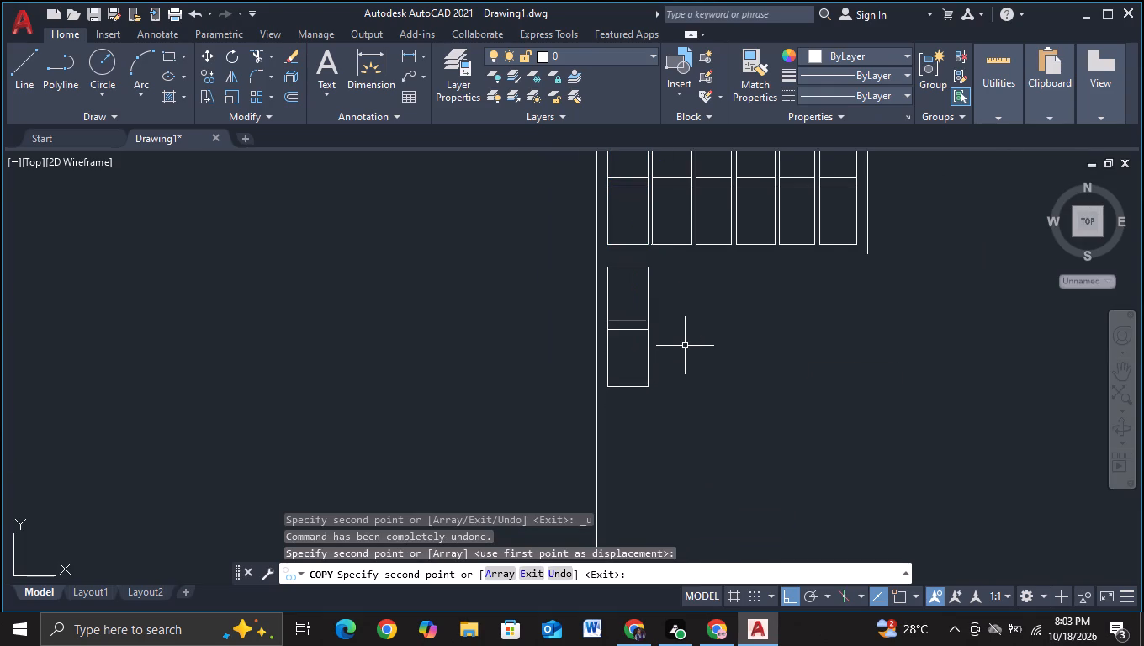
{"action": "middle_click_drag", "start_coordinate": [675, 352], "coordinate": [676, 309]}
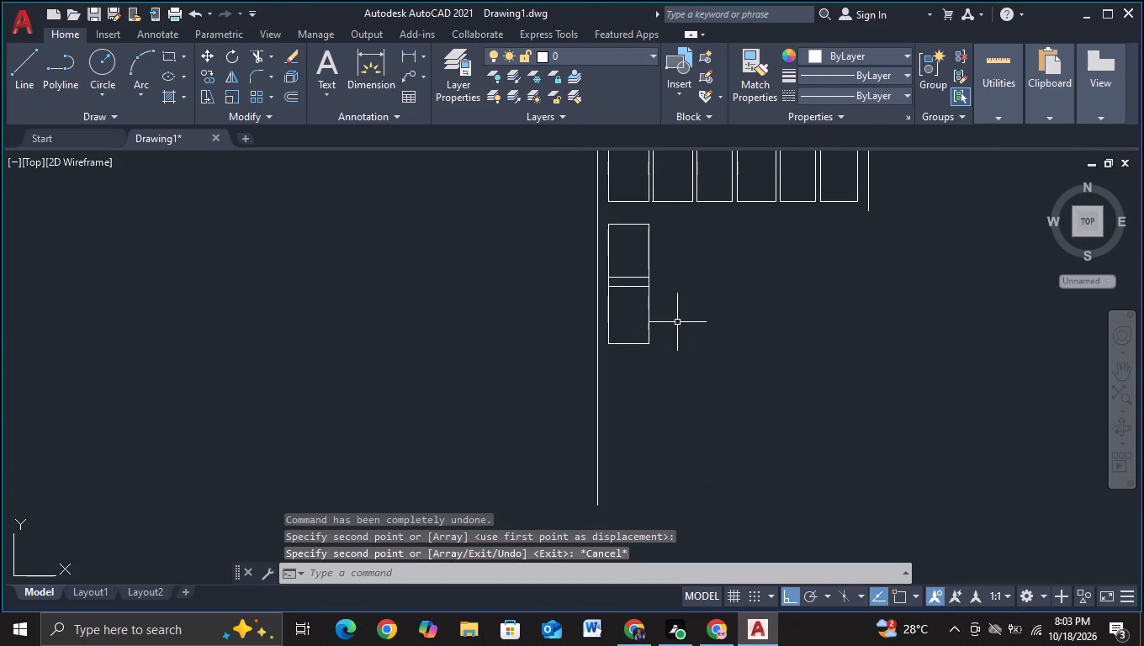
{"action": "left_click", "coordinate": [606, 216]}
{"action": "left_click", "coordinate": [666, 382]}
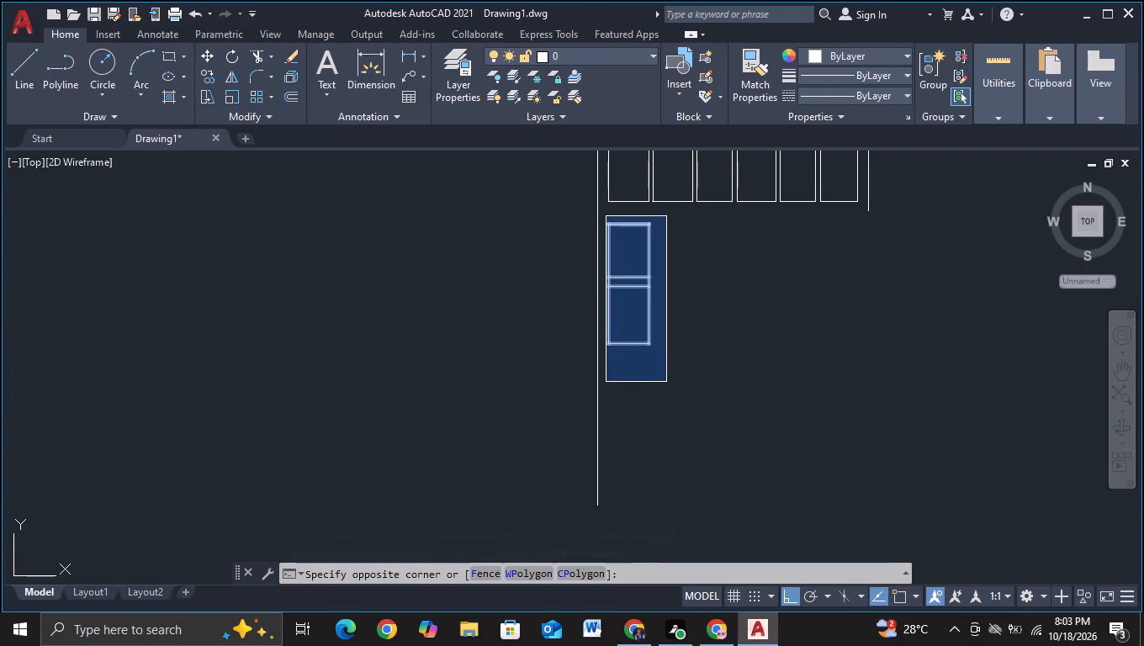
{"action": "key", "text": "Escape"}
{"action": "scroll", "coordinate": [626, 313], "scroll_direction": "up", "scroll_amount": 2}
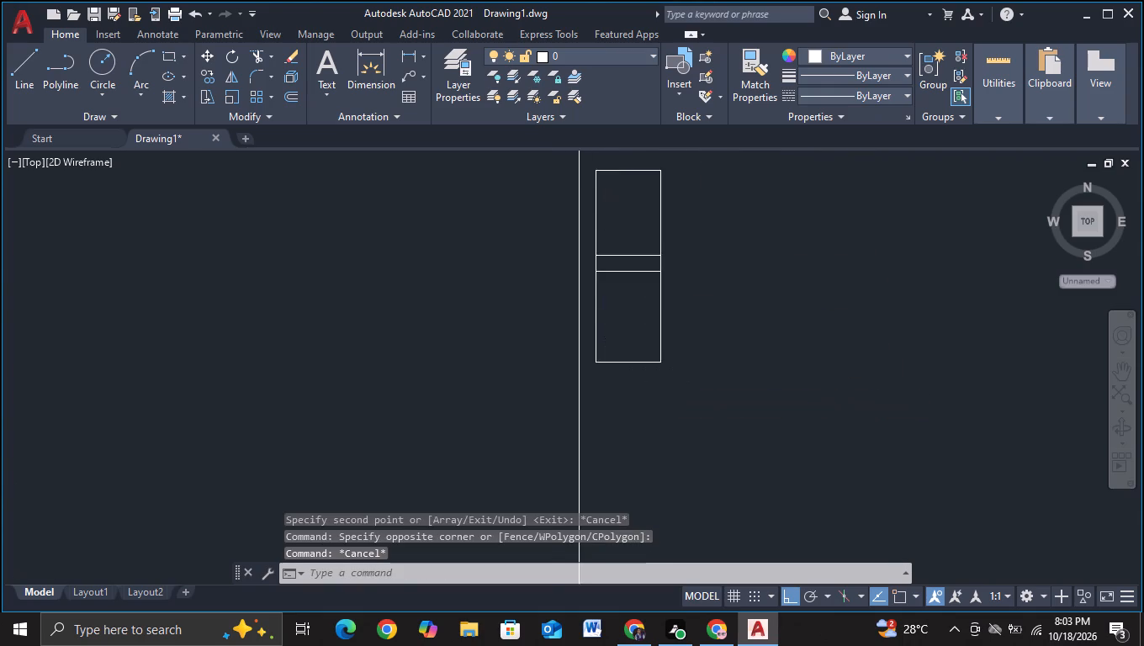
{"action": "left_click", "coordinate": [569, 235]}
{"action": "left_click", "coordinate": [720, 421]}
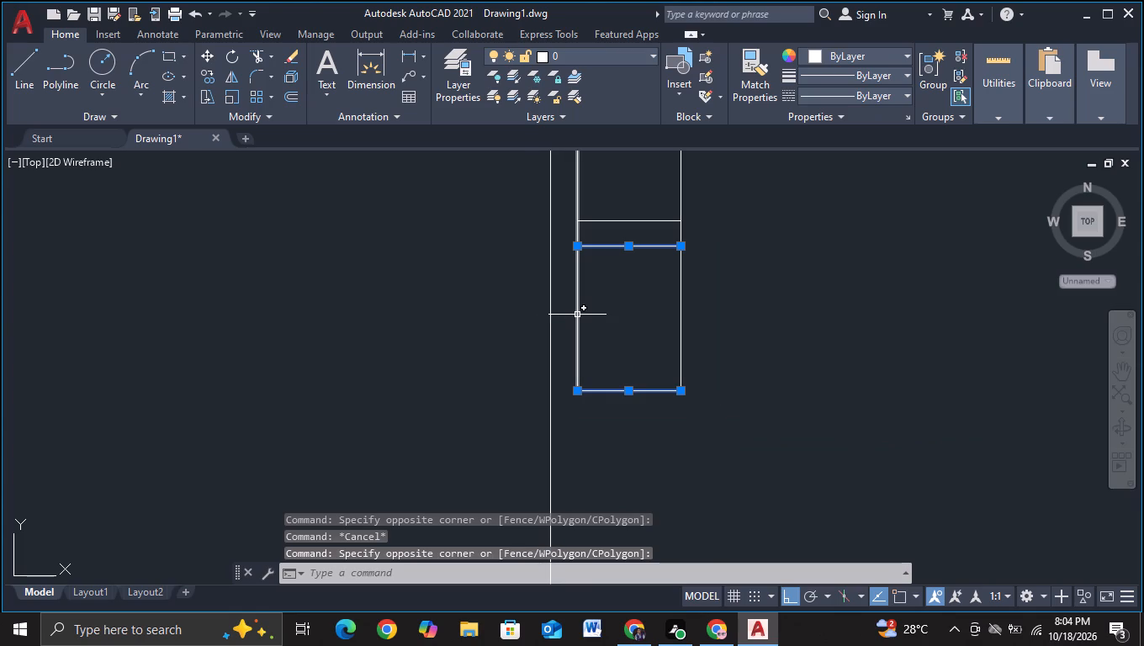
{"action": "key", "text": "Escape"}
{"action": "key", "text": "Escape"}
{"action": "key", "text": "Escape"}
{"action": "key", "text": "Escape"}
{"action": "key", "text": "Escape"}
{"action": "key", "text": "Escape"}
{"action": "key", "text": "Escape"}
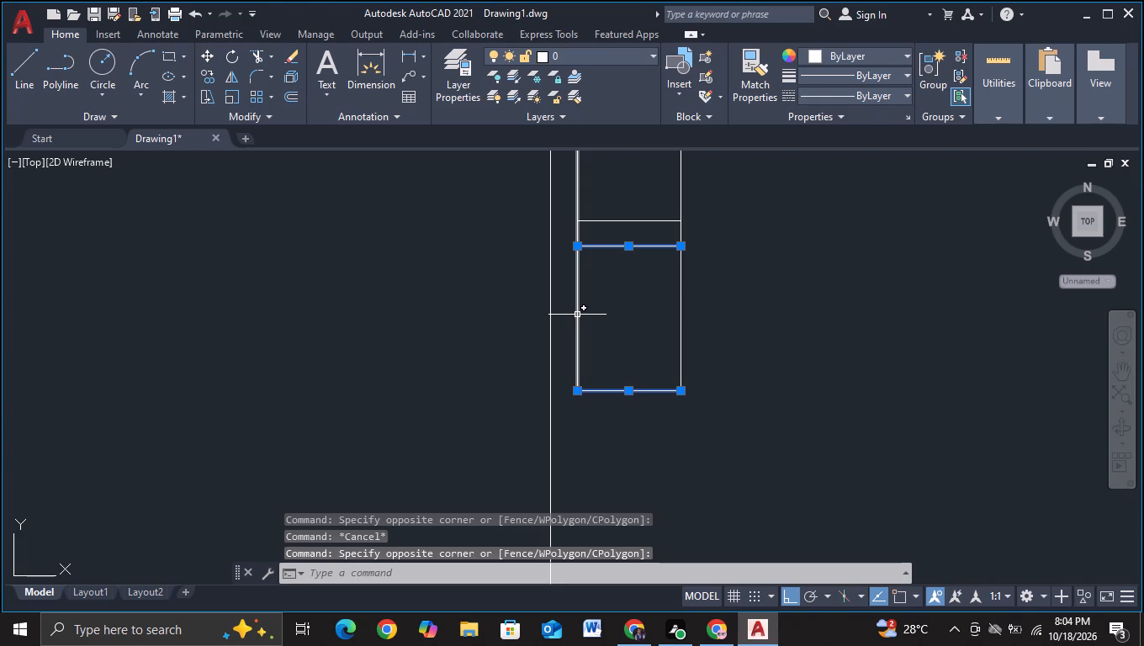
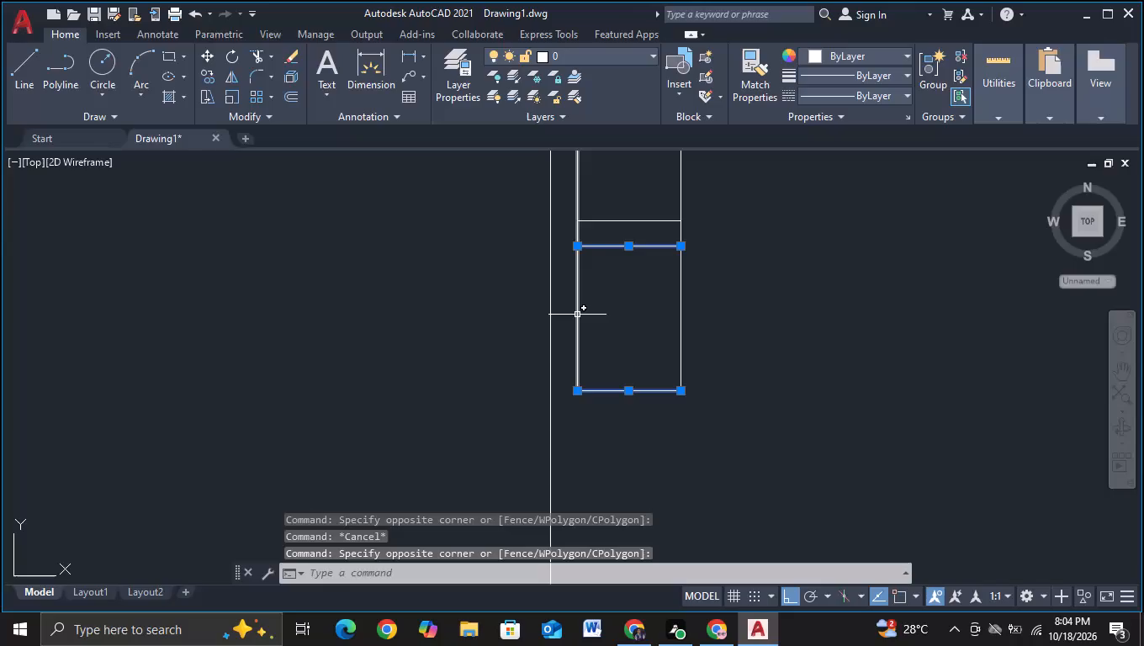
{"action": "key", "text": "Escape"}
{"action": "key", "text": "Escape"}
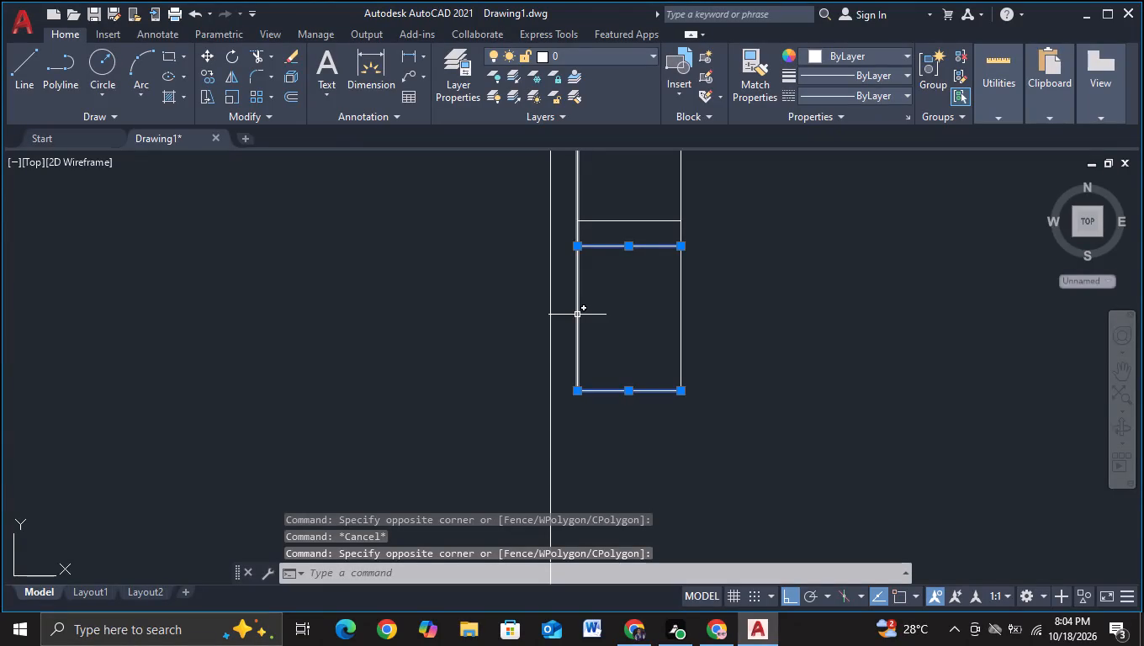
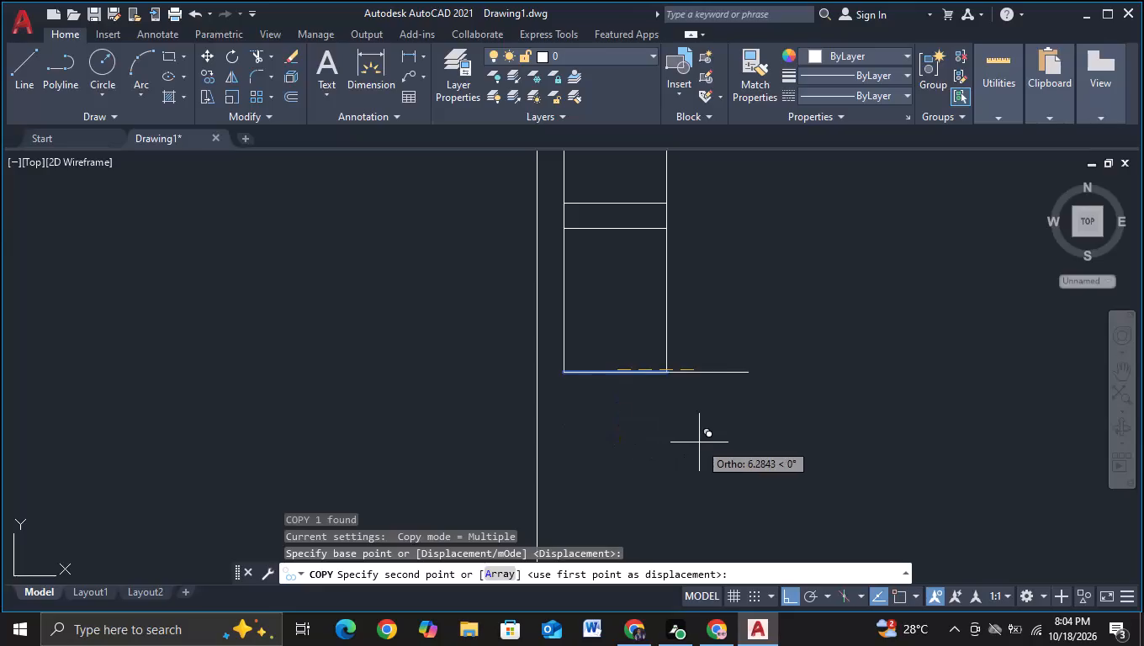
Copy the lower panel's bottom line straight down to about 2.0 and 15.2 units below the original.
{"action": "left_click", "coordinate": [629, 396]}
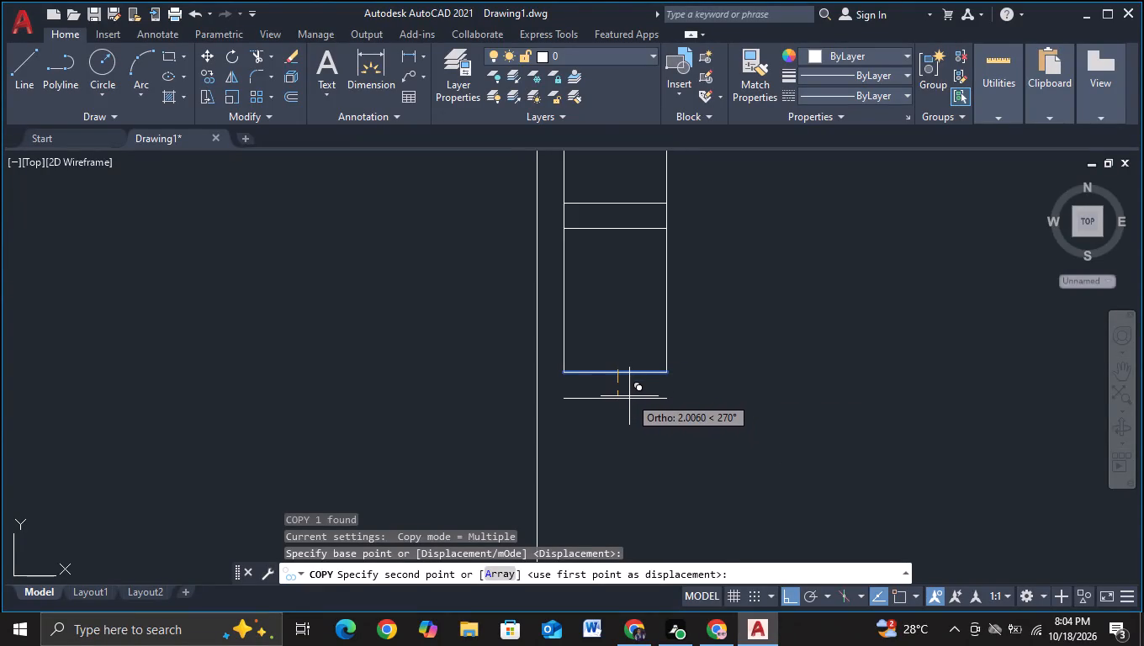
{"action": "middle_click_drag", "start_coordinate": [620, 477], "coordinate": [620, 273]}
{"action": "scroll", "coordinate": [617, 320], "scroll_direction": "down", "scroll_amount": 1}
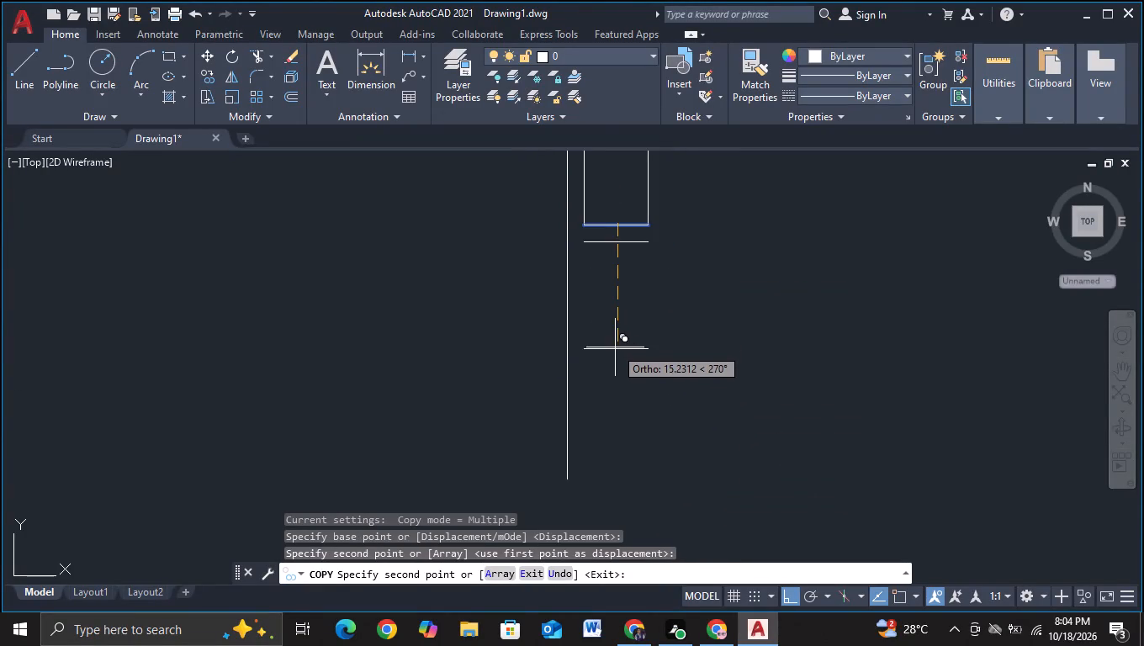
{"action": "scroll", "coordinate": [615, 381], "scroll_direction": "down", "scroll_amount": 1}
{"action": "middle_click", "coordinate": [615, 381]}
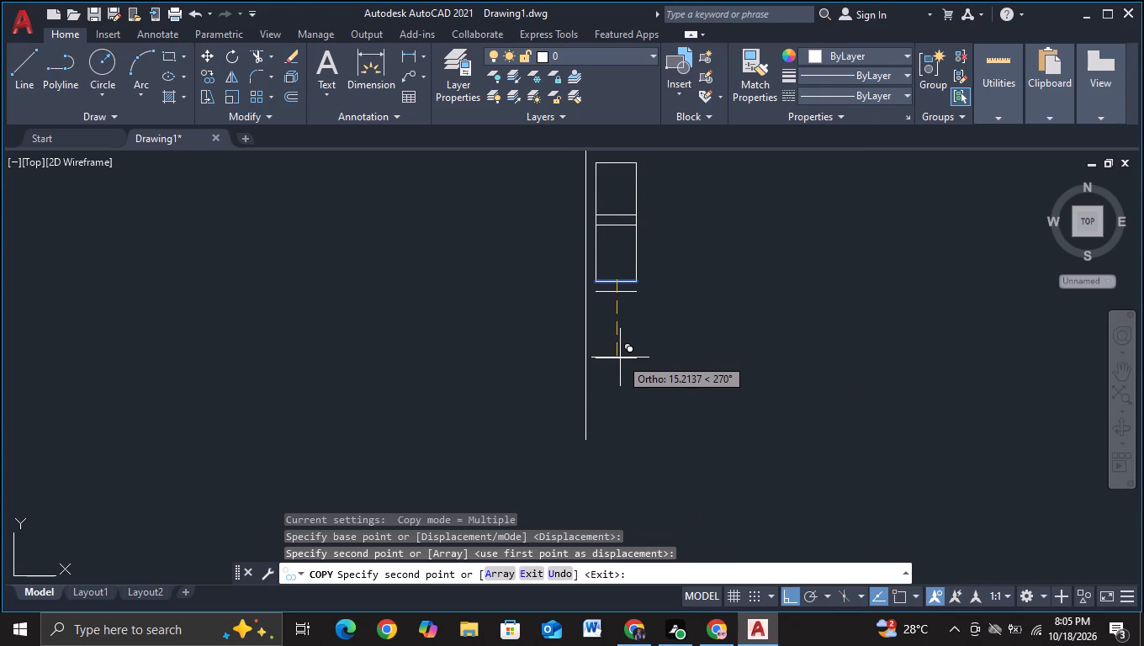
{"action": "left_click", "coordinate": [620, 357]}
{"action": "key", "text": "Escape"}
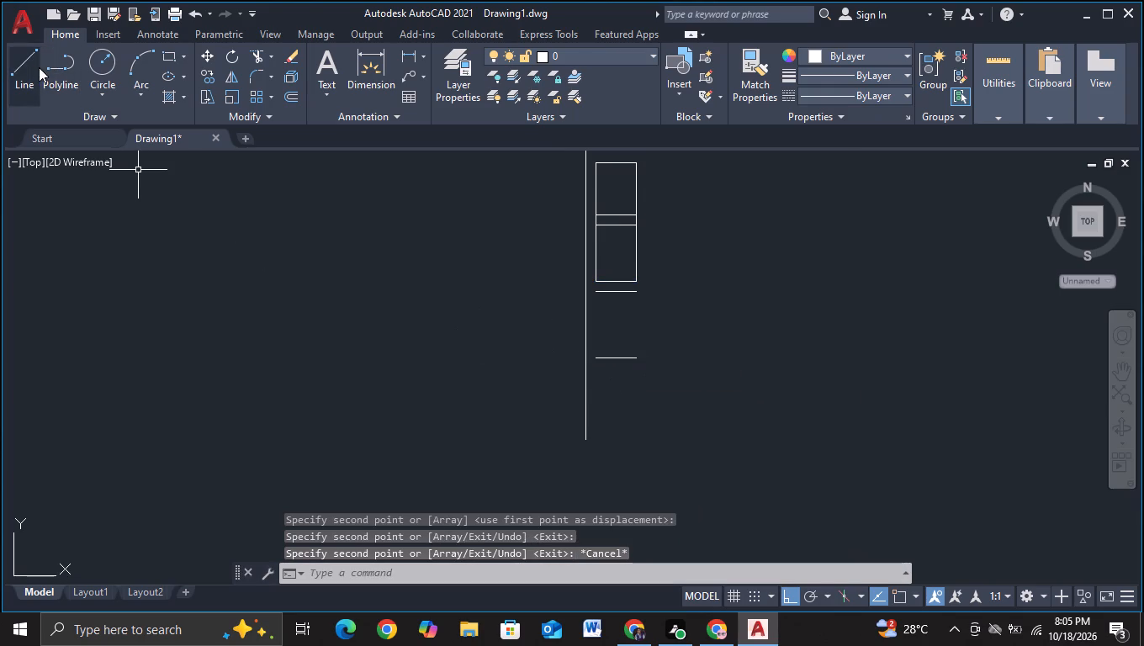
With object snap on, draw the left and right vertical sides from the panel's old bottom line to the lowest copied line.
{"action": "left_click", "coordinate": [39, 67]}
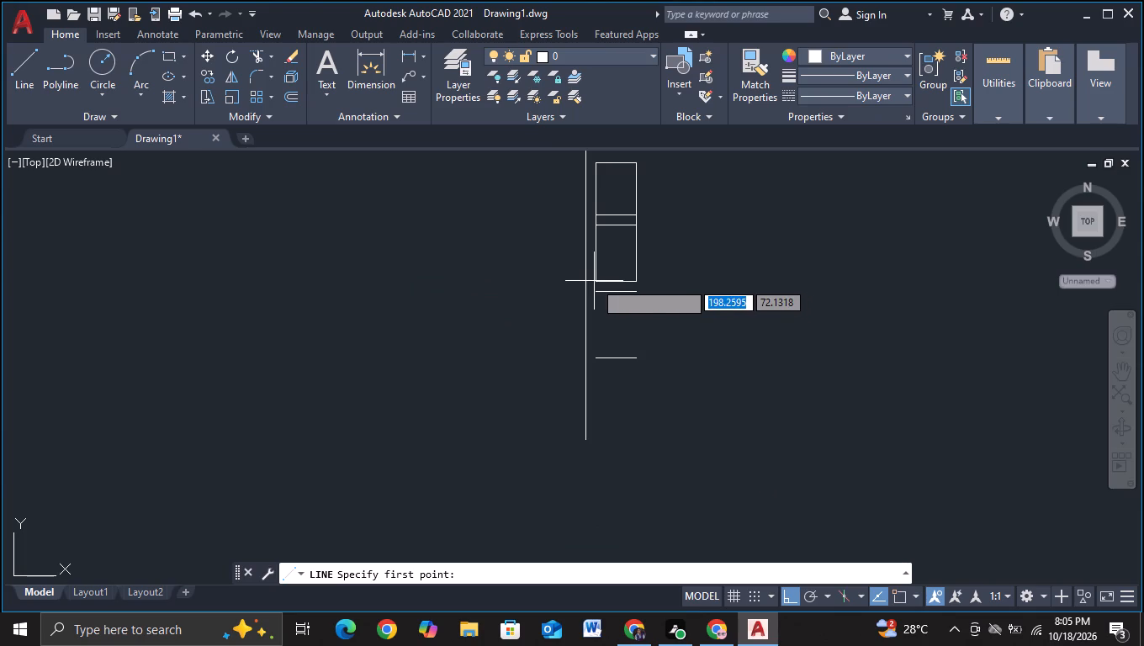
{"action": "key", "text": "F3"}
{"action": "left_click", "coordinate": [595, 281]}
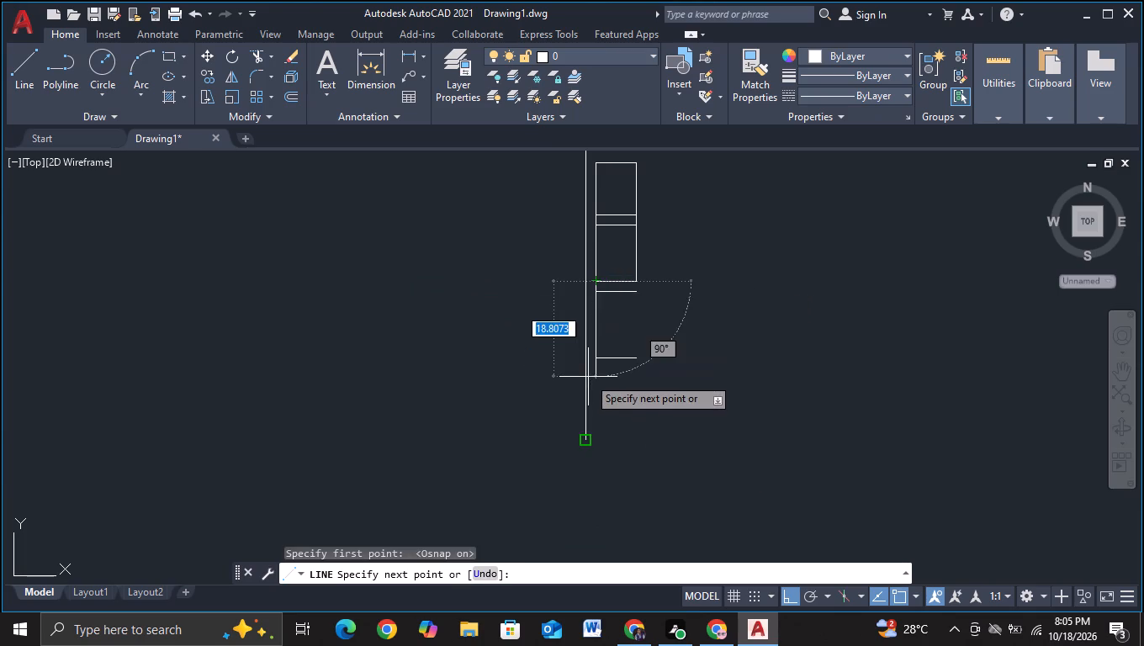
{"action": "scroll", "coordinate": [595, 364], "scroll_direction": "up", "scroll_amount": 2}
{"action": "left_click", "coordinate": [596, 346]}
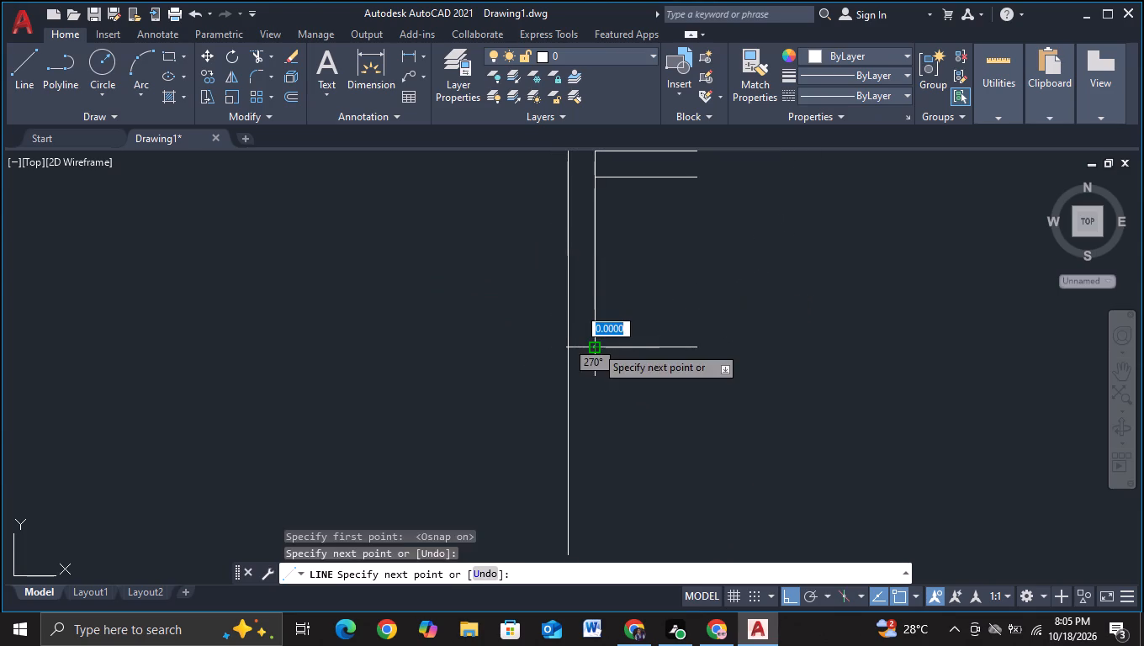
{"action": "key", "text": "Escape"}
{"action": "left_click", "coordinate": [21, 93]}
{"action": "middle_click_drag", "start_coordinate": [726, 258], "coordinate": [652, 310]}
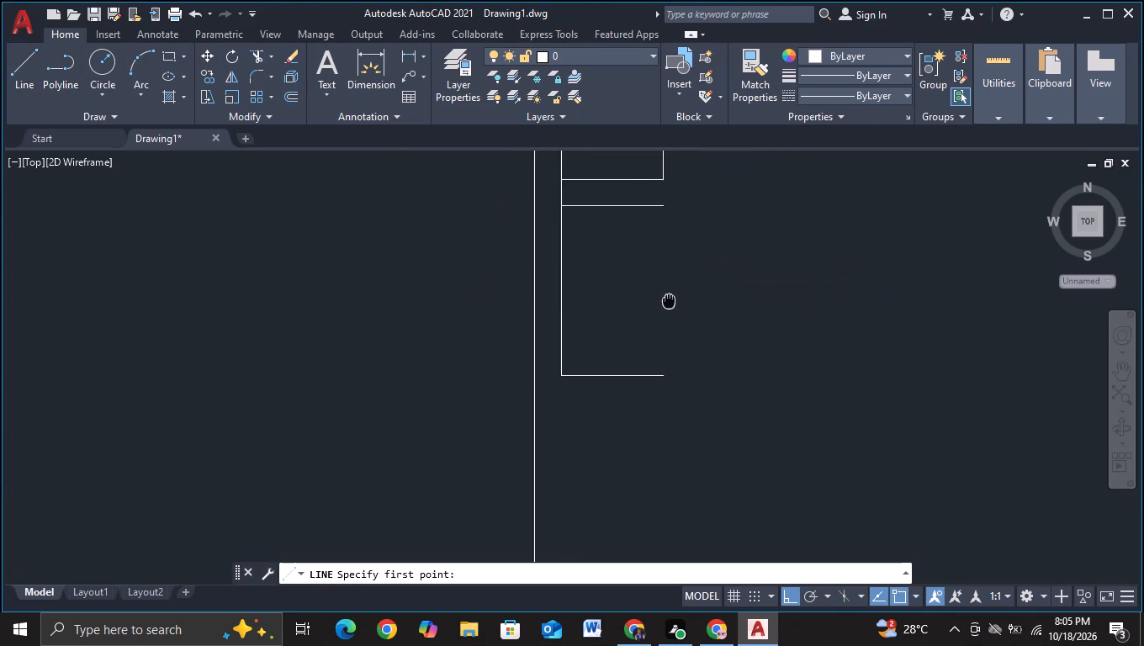
{"action": "middle_click_drag", "start_coordinate": [652, 310], "coordinate": [644, 314]}
{"action": "left_click", "coordinate": [612, 204]}
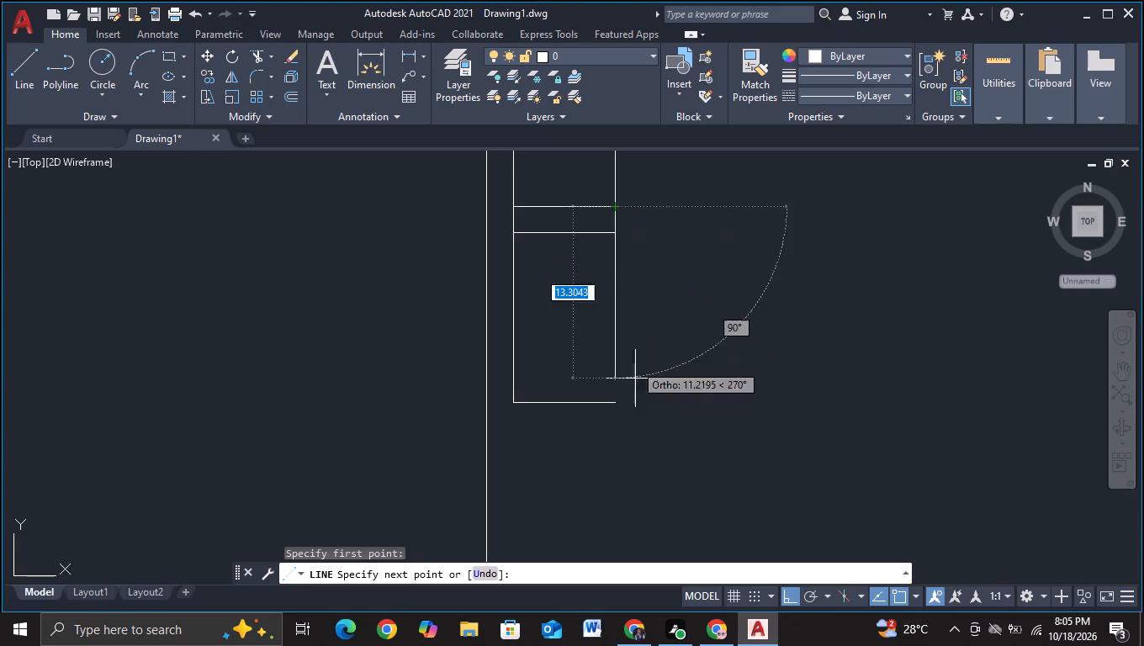
{"action": "left_click", "coordinate": [620, 400]}
{"action": "key", "text": "Escape"}
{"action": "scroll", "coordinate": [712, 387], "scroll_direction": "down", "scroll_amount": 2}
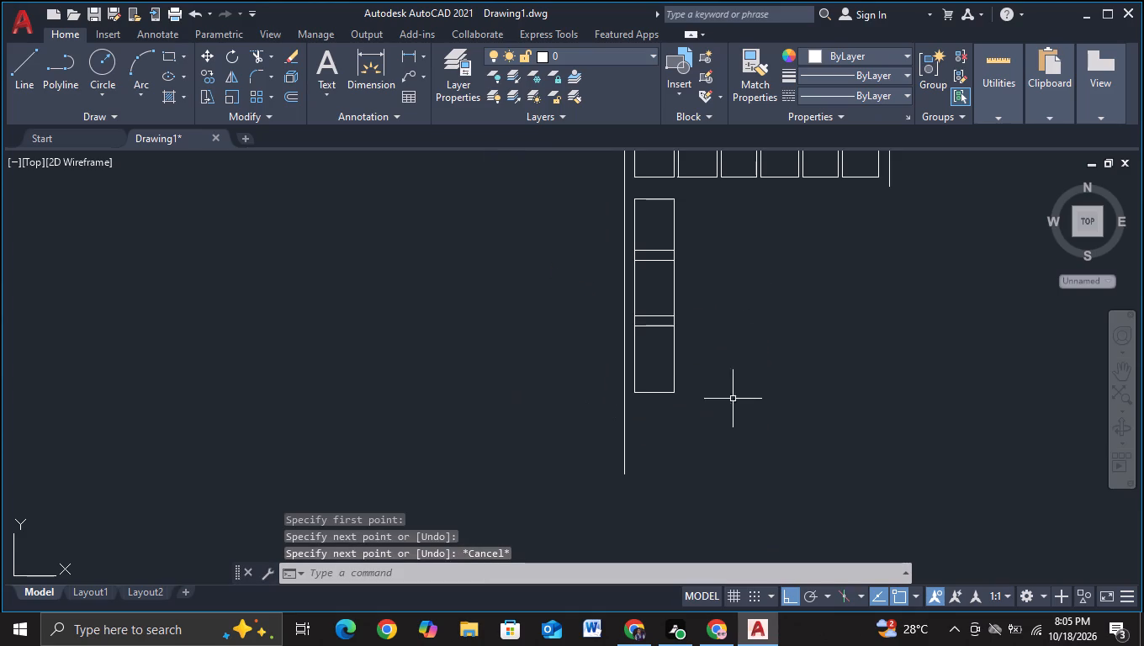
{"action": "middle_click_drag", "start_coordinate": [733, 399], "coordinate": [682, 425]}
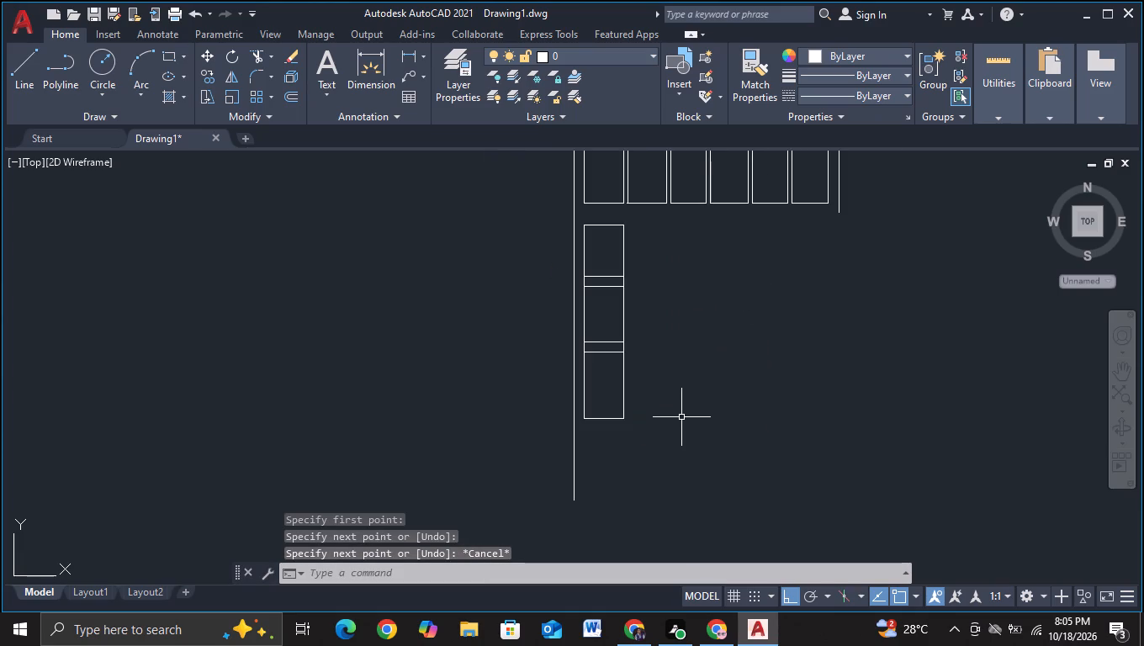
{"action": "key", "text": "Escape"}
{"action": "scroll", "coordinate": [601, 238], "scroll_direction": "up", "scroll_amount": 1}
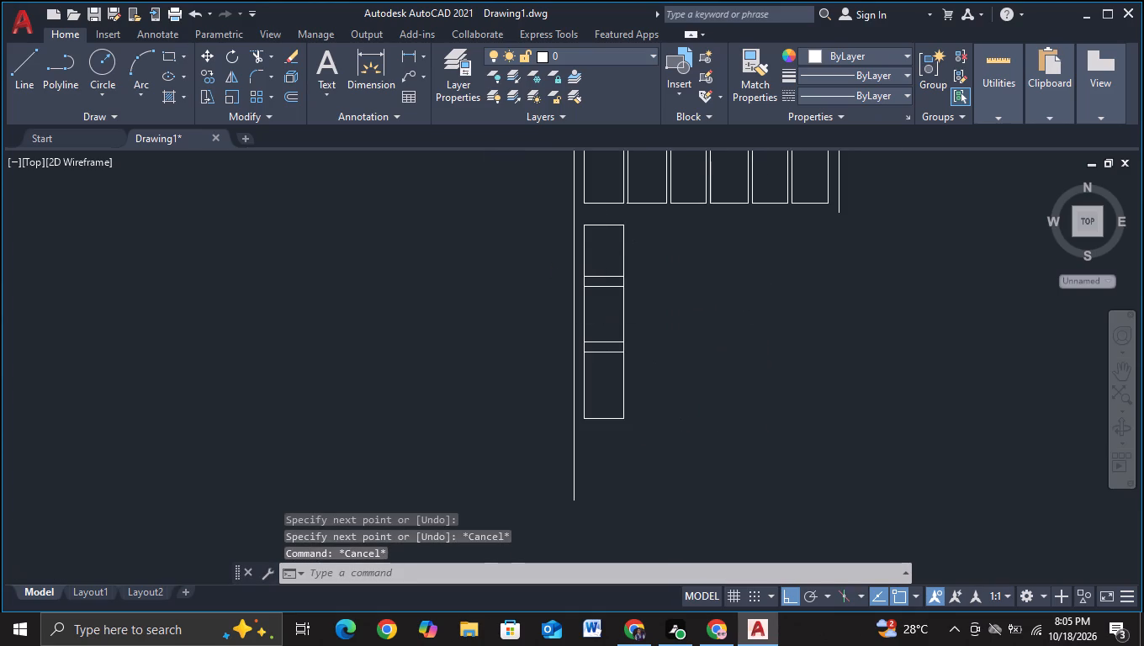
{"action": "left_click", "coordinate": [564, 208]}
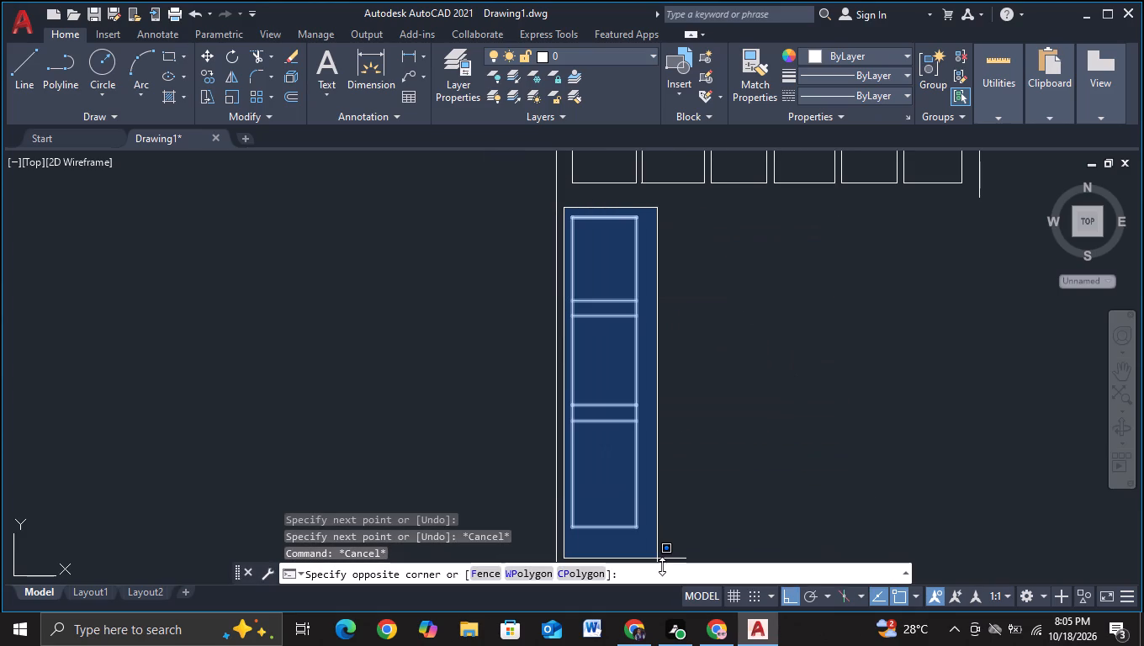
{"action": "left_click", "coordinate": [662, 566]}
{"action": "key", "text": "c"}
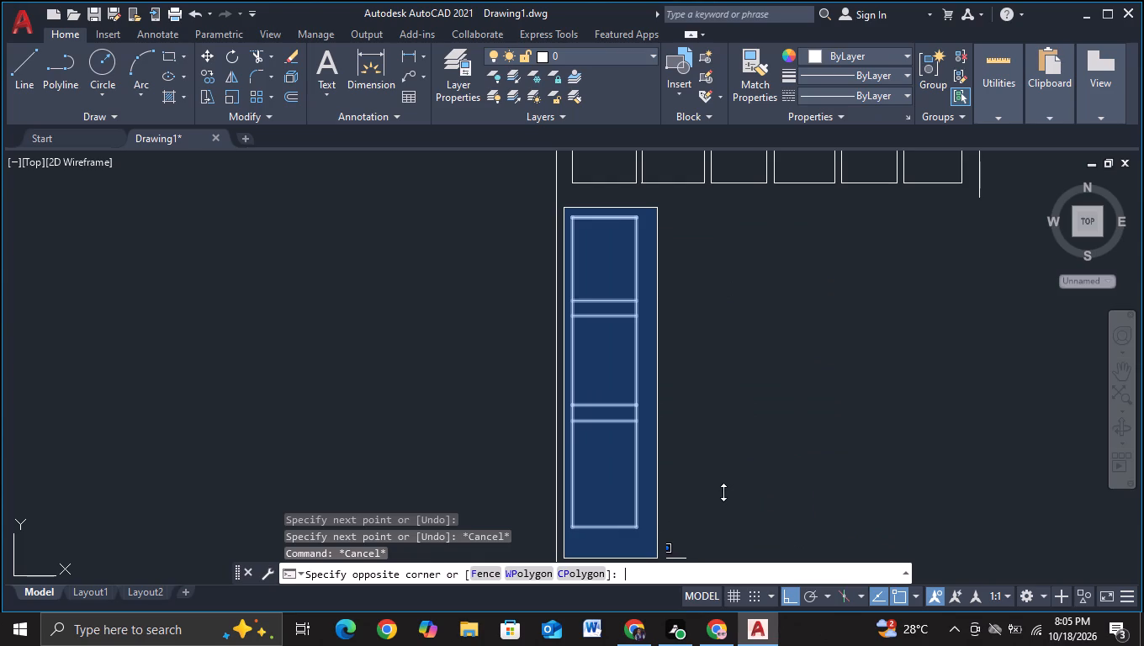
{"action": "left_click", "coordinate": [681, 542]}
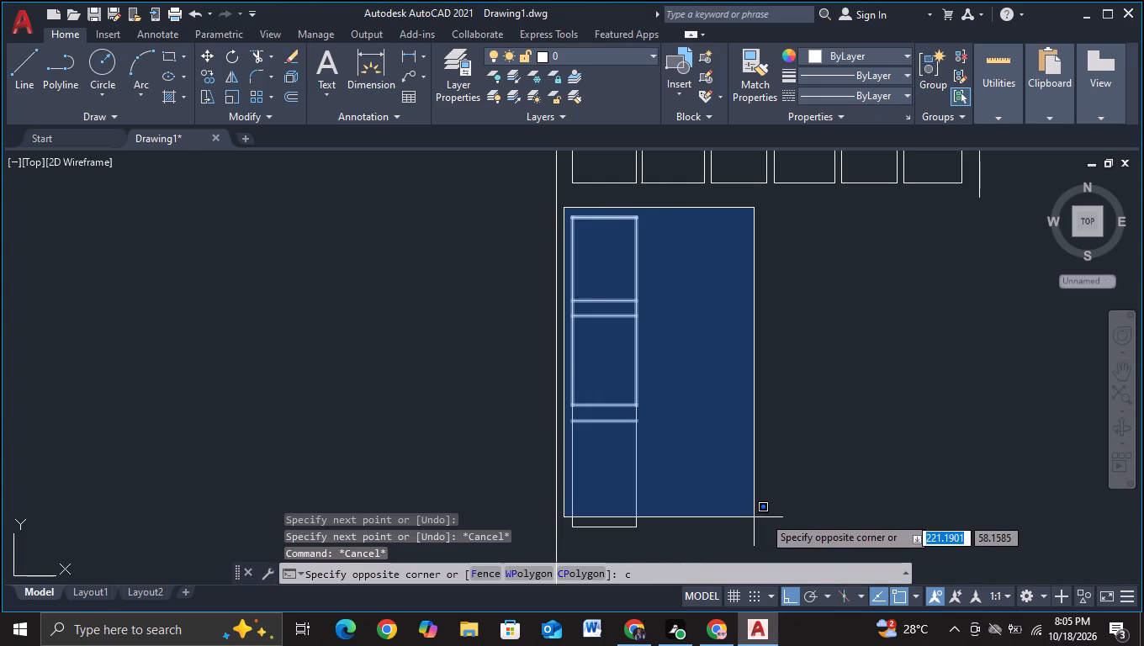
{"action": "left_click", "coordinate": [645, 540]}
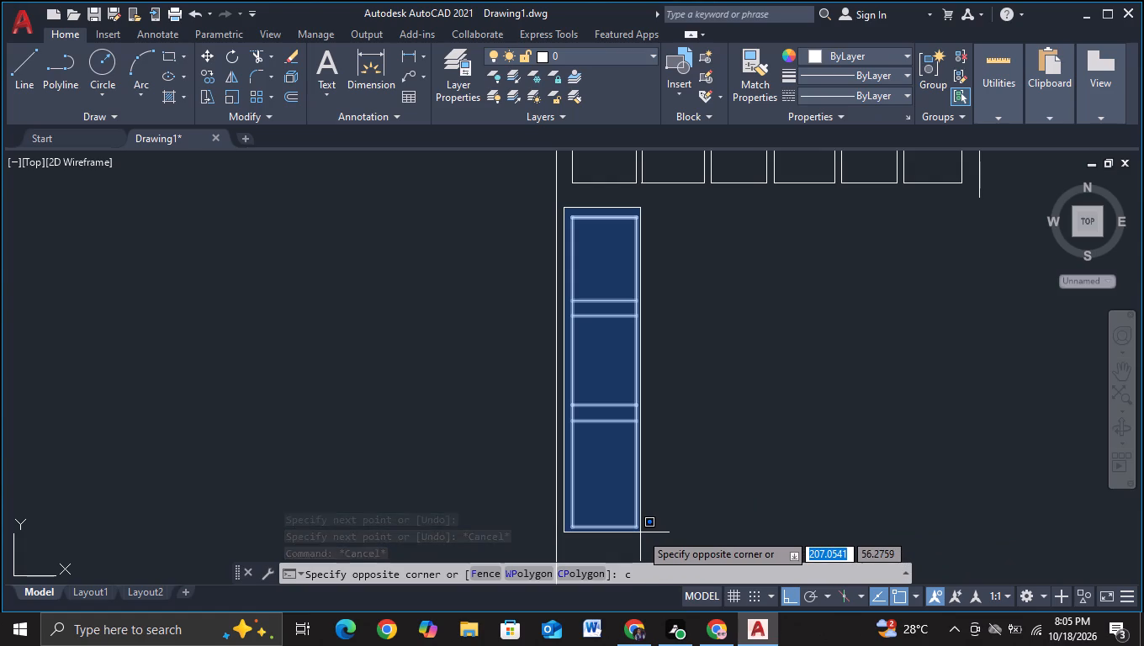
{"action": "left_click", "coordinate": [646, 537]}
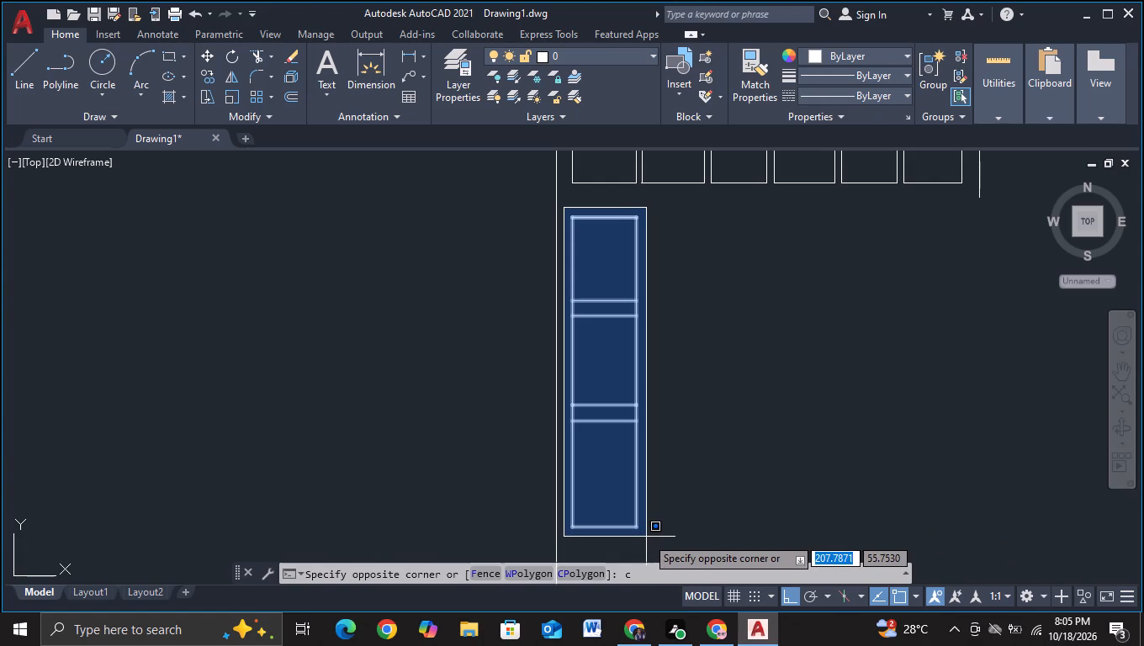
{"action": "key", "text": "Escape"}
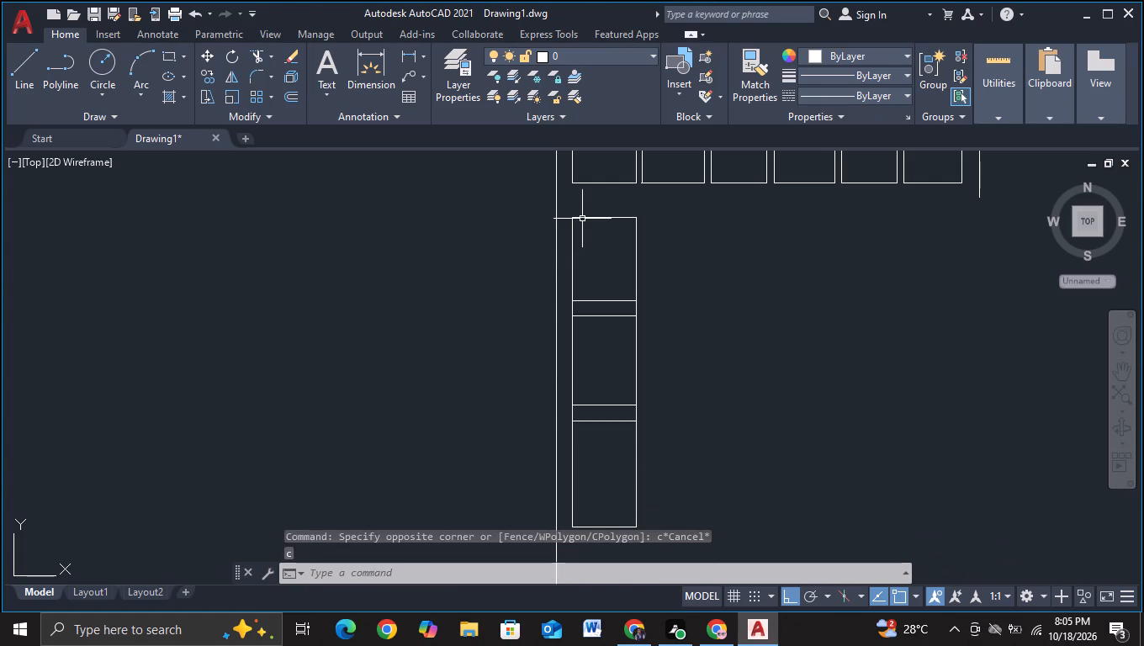
Copy the whole three-section panel horizontally to the right by about 9 units, leaving a small gap.
{"action": "left_click", "coordinate": [564, 194]}
{"action": "left_click", "coordinate": [679, 551]}
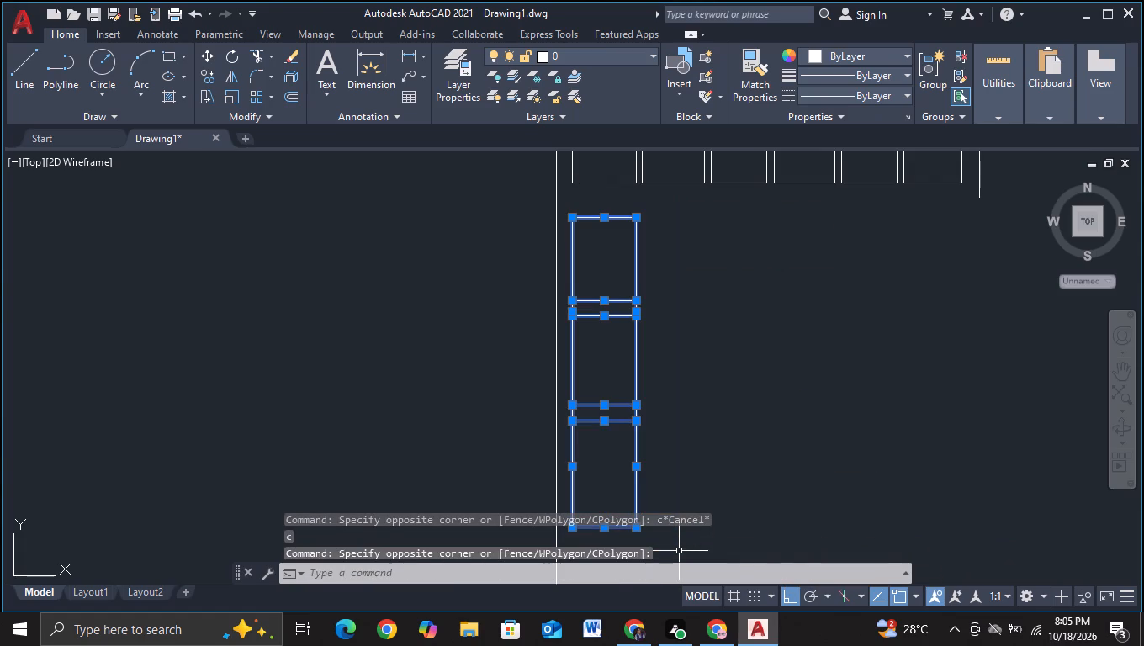
{"action": "key", "text": "c"}
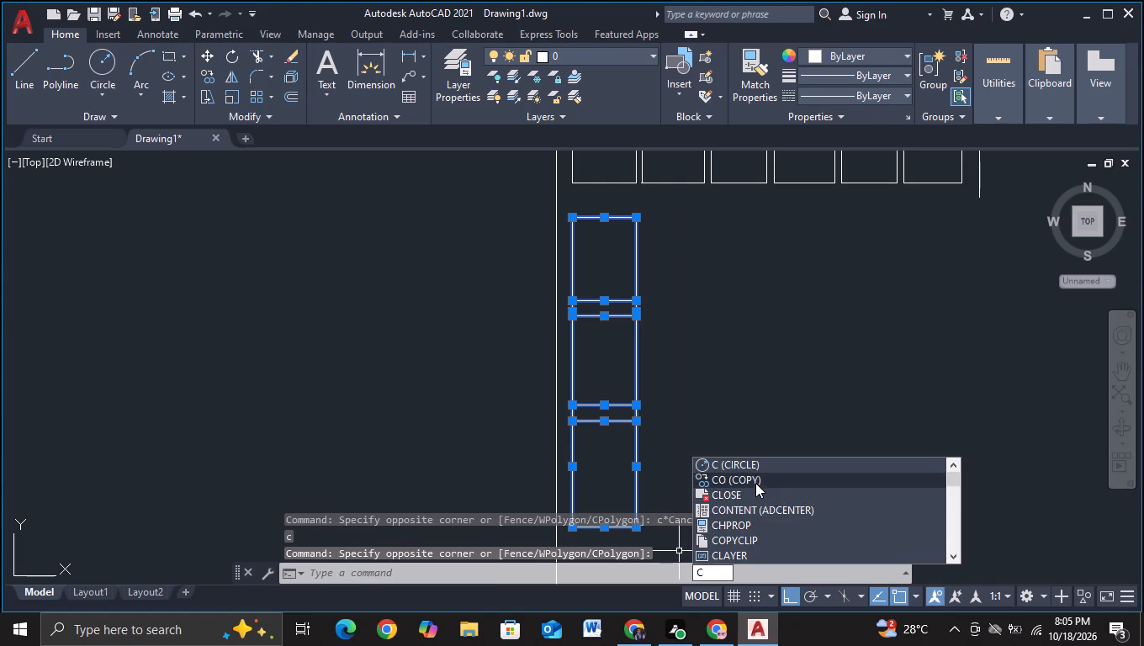
{"action": "left_click", "coordinate": [755, 482]}
{"action": "left_click", "coordinate": [622, 443]}
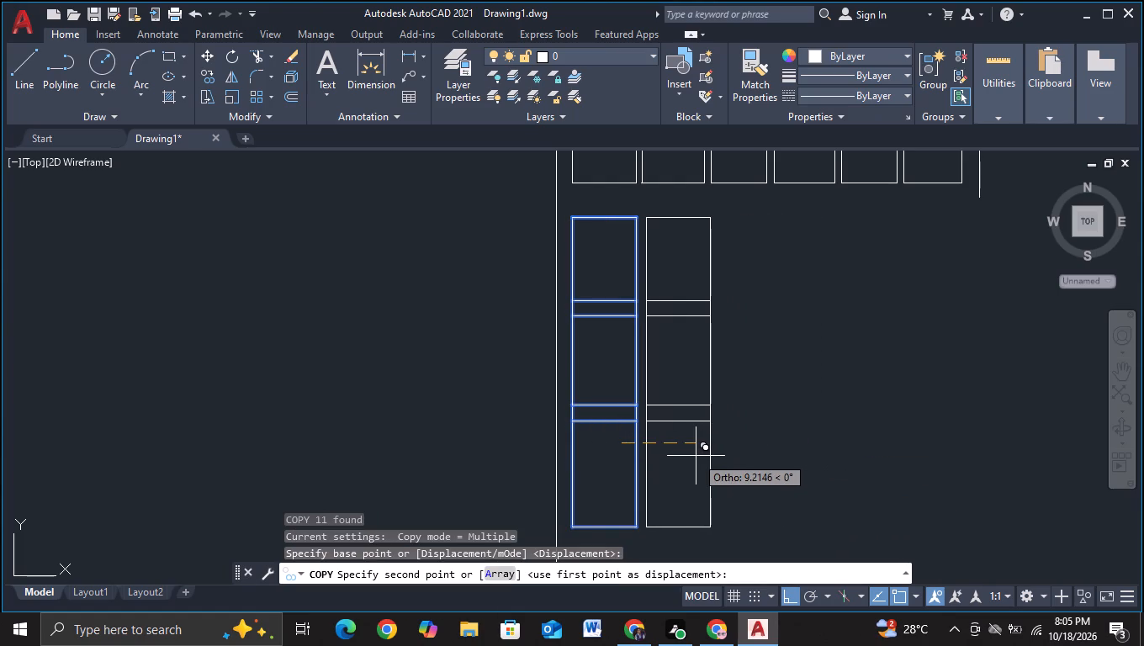
{"action": "left_click", "coordinate": [693, 458]}
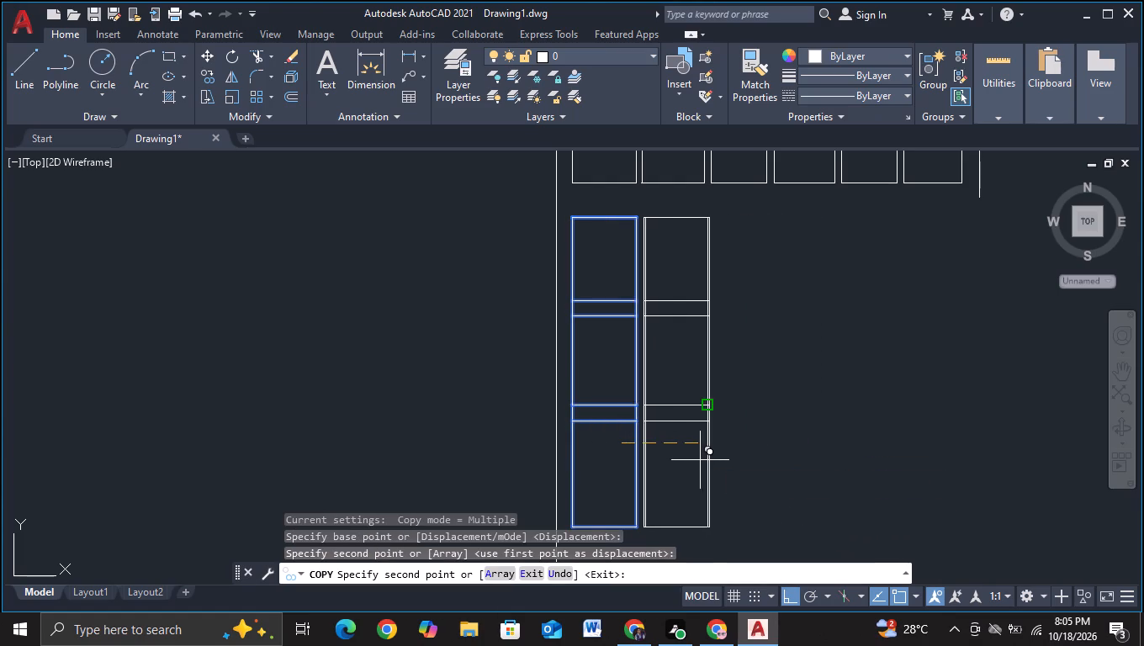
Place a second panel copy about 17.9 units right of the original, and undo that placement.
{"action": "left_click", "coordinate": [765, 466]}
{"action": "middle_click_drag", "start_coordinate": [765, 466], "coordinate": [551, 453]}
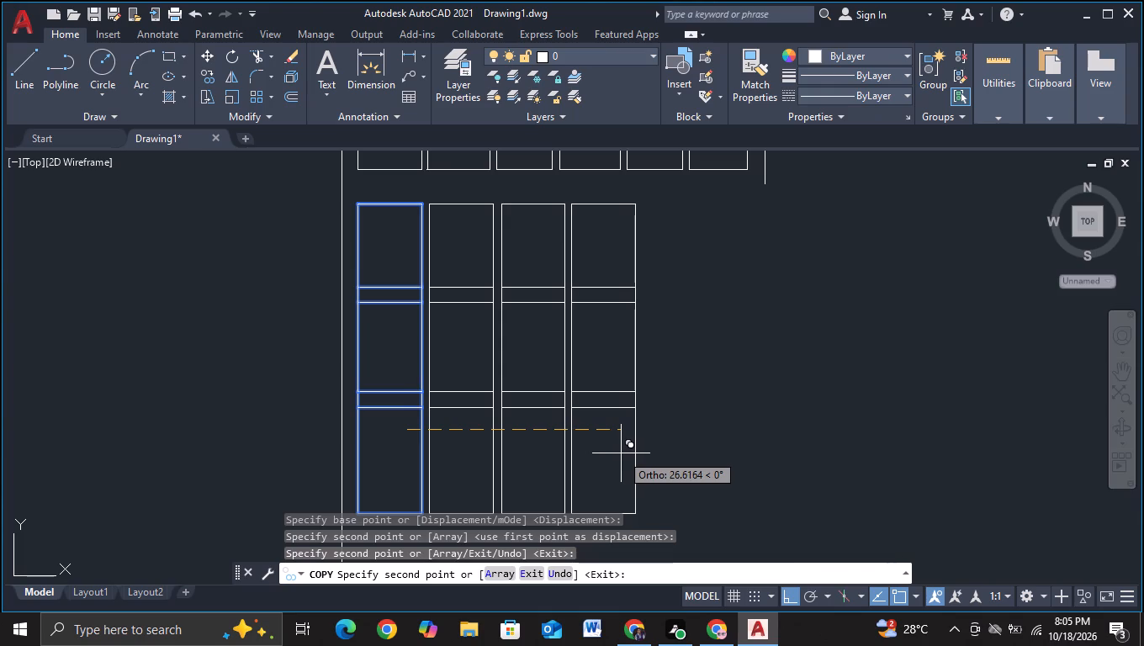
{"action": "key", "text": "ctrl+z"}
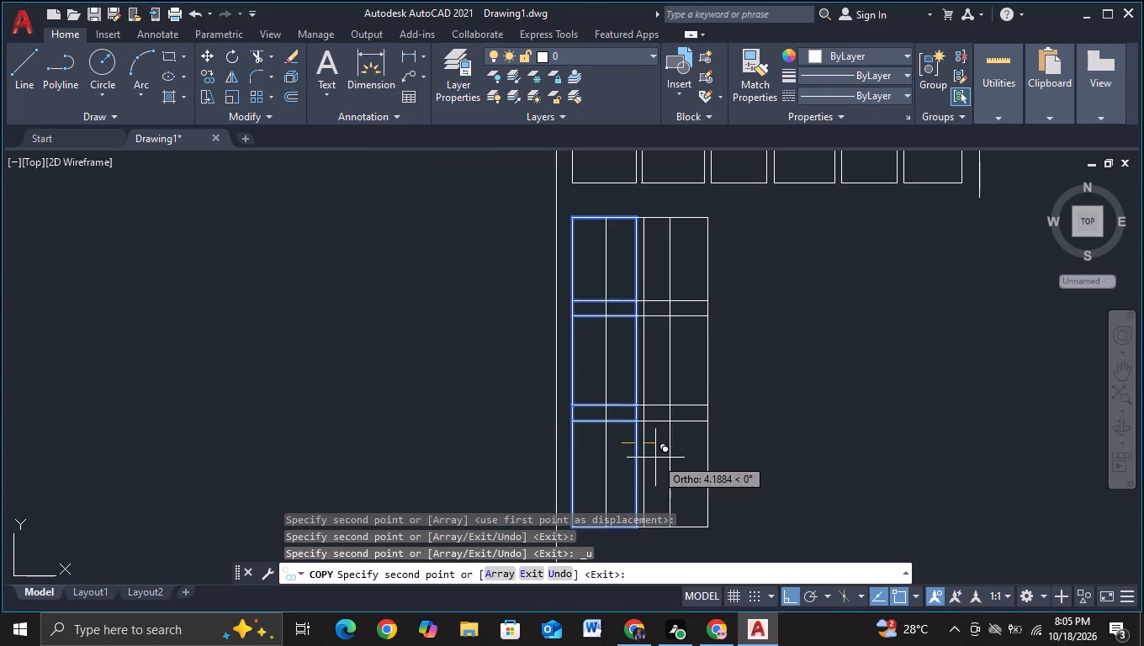
Place four more panel copies in the row with narrow gaps, from about 17.4 to 43.1 units right of the original.
{"action": "left_click", "coordinate": [761, 466]}
{"action": "middle_click_drag", "start_coordinate": [834, 468], "coordinate": [776, 471]}
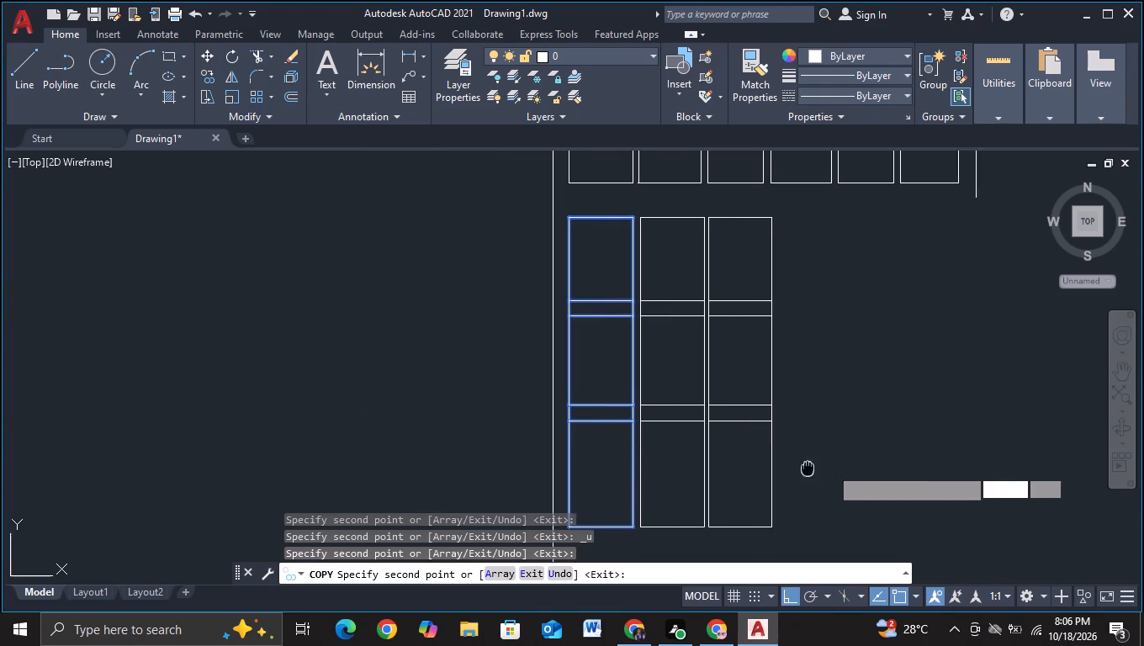
{"action": "middle_click_drag", "start_coordinate": [776, 471], "coordinate": [629, 465]}
{"action": "left_click", "coordinate": [625, 464]}
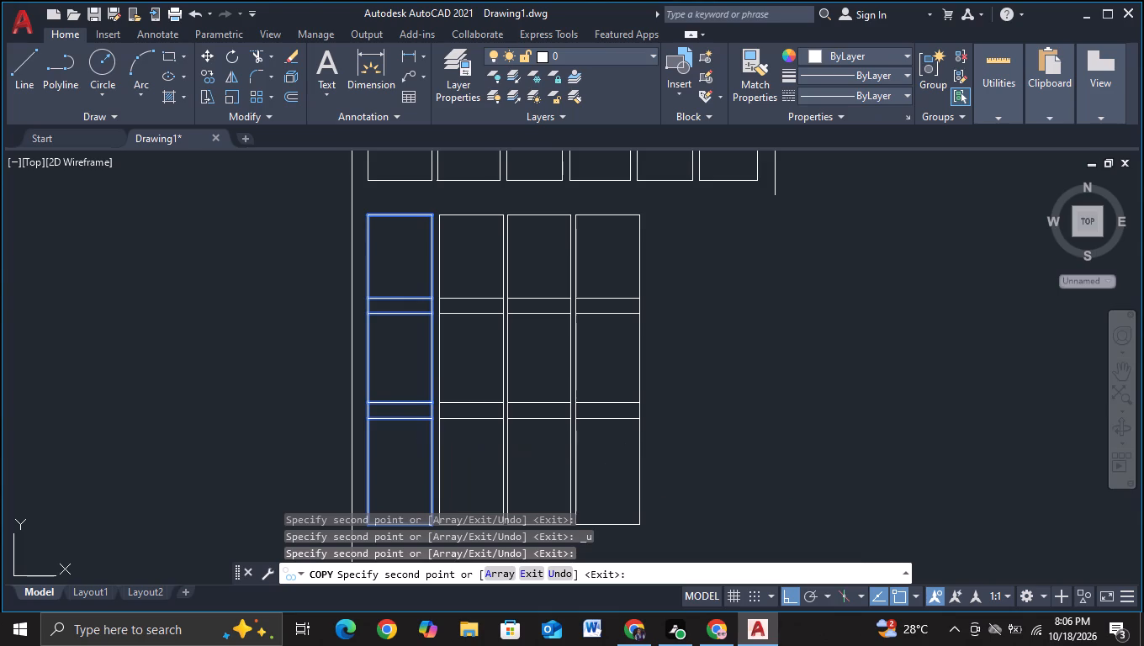
{"action": "left_click", "coordinate": [694, 467]}
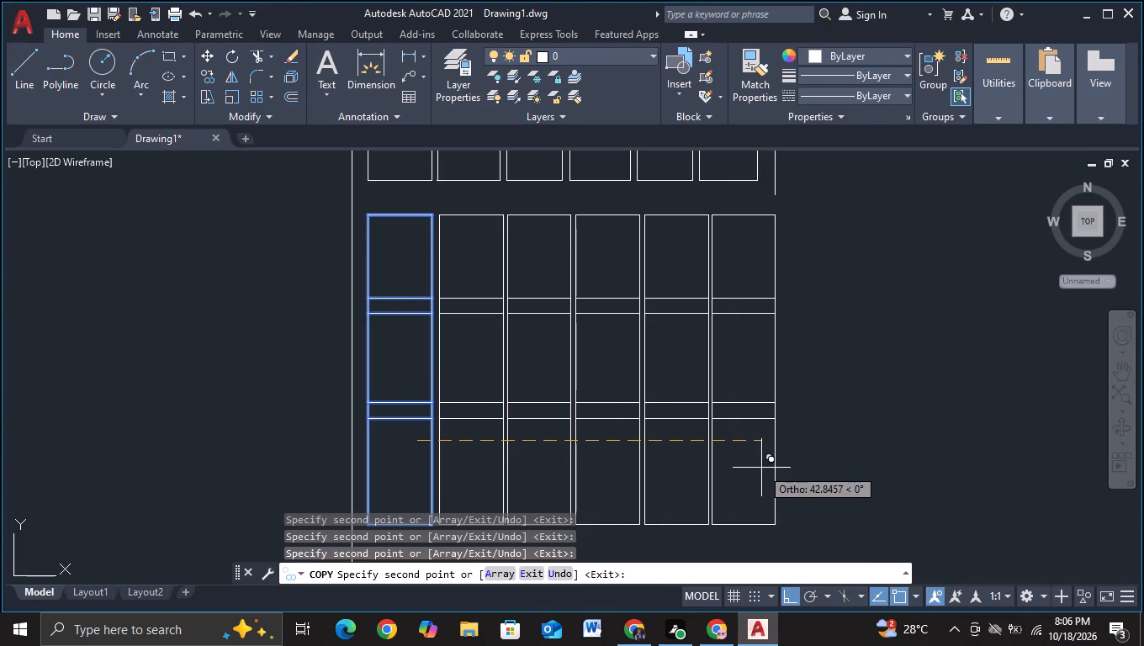
{"action": "left_click", "coordinate": [763, 468]}
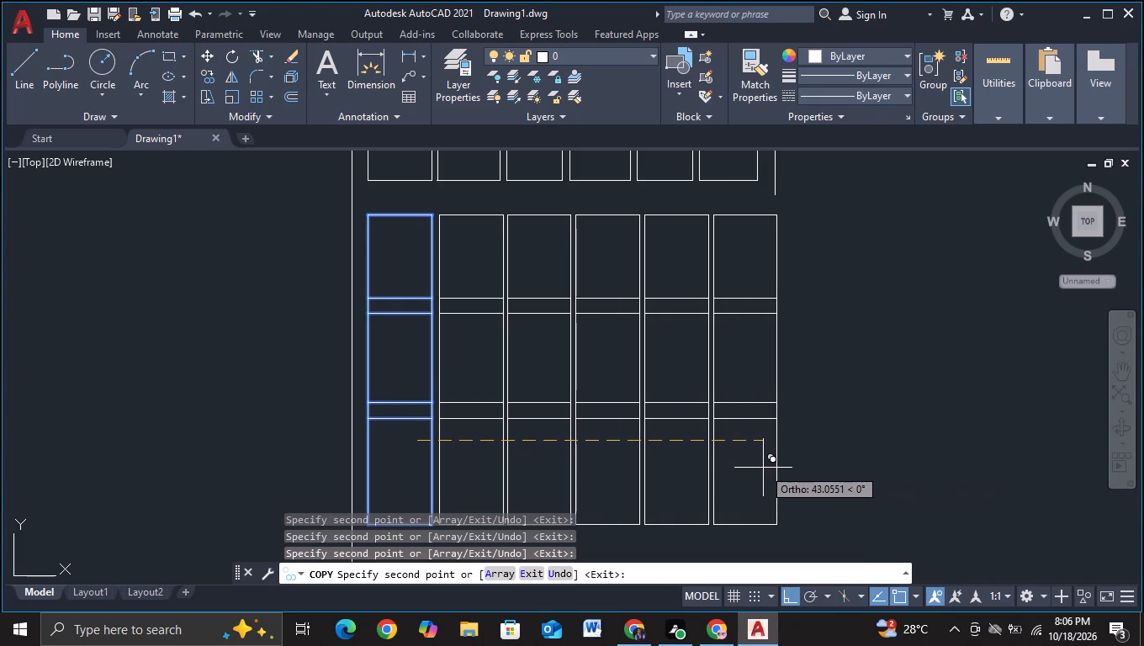
{"action": "key", "text": "Escape"}
{"action": "scroll", "coordinate": [768, 456], "scroll_direction": "down", "scroll_amount": 2}
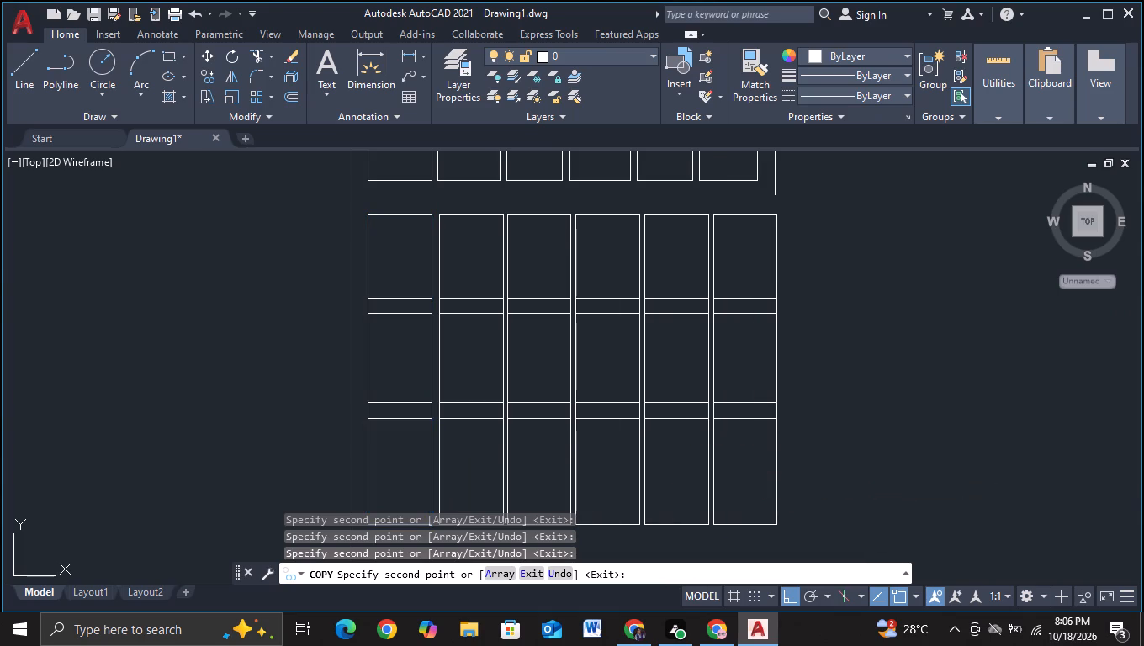
{"action": "key", "text": "Escape"}
Move the whole row of six three-section panels slightly left, toward the outline's left side.
{"action": "middle_click_drag", "start_coordinate": [837, 439], "coordinate": [842, 390]}
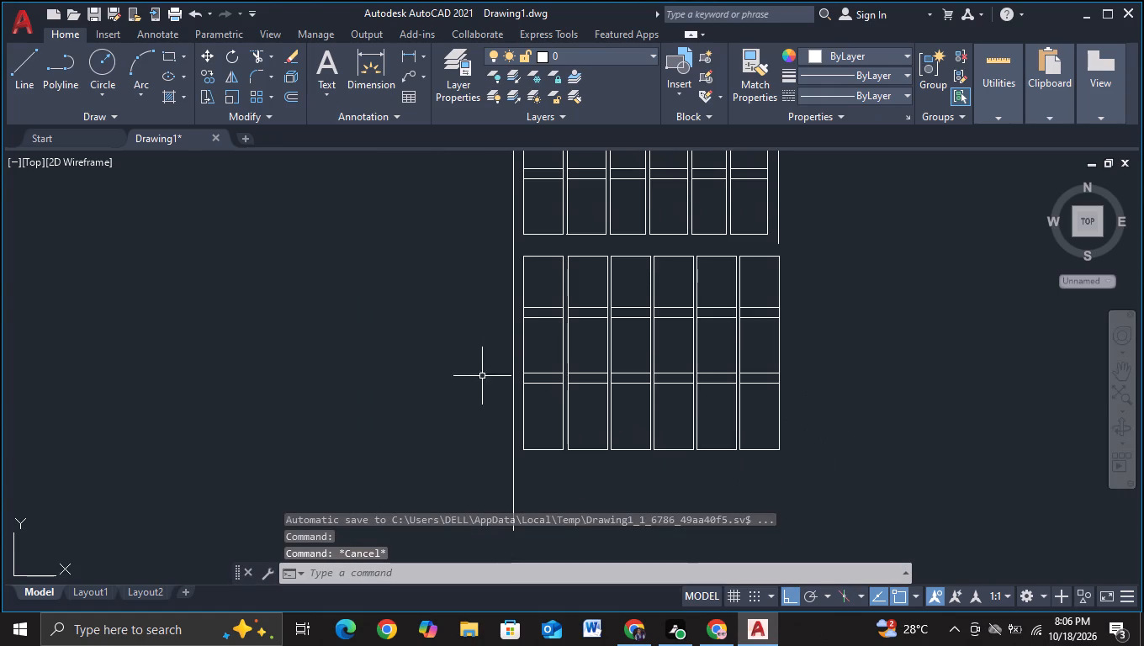
{"action": "scroll", "coordinate": [548, 281], "scroll_direction": "up", "scroll_amount": 2}
{"action": "left_click", "coordinate": [470, 202]}
{"action": "scroll", "coordinate": [521, 351], "scroll_direction": "down", "scroll_amount": 3}
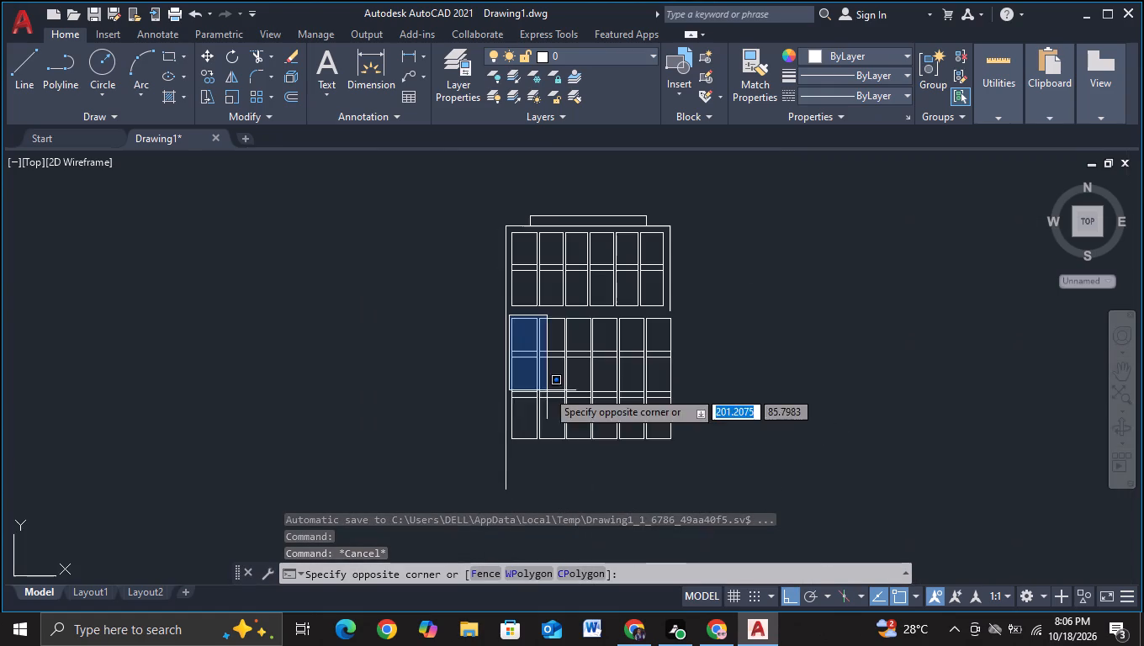
{"action": "left_click", "coordinate": [689, 464]}
{"action": "key", "text": "c"}
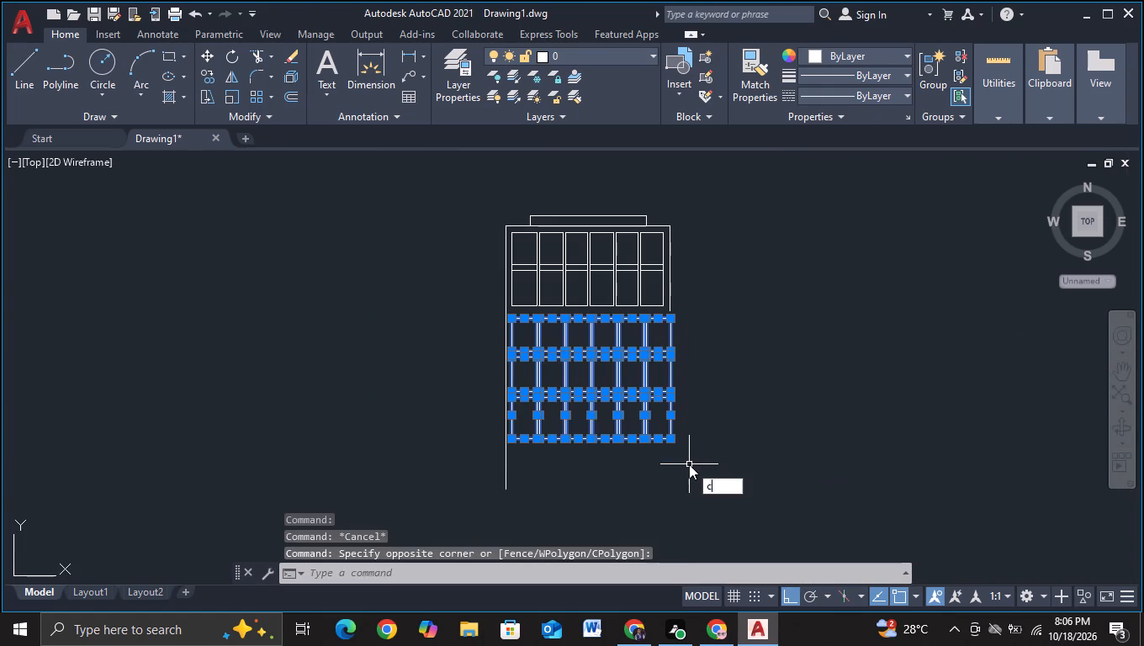
{"action": "key", "text": "BackSpace"}
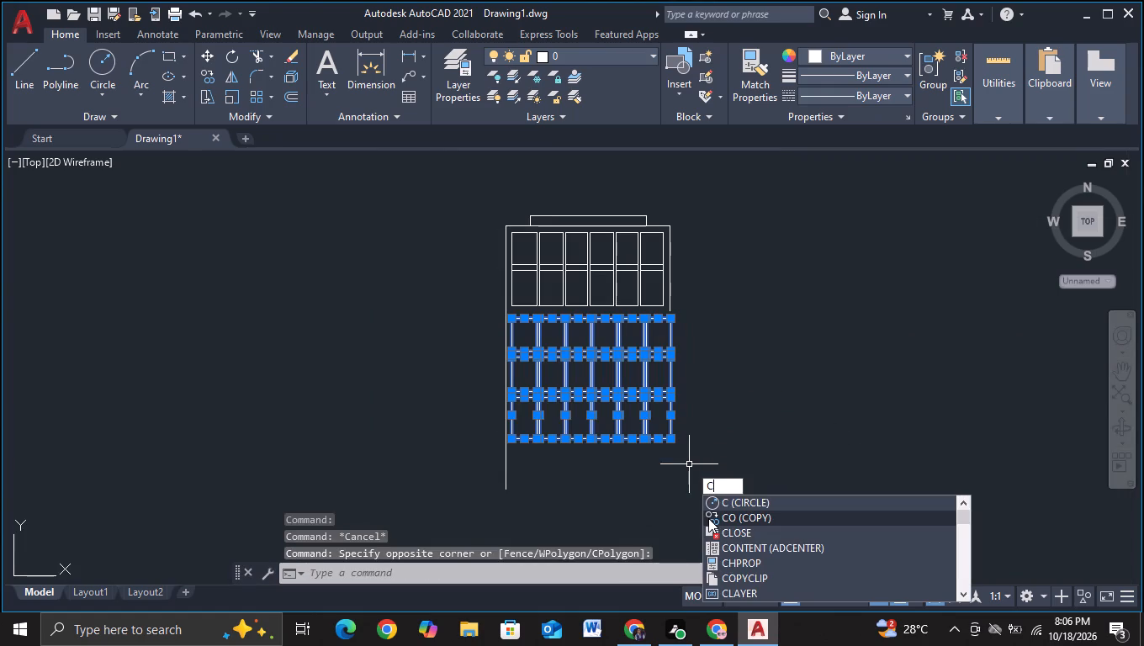
{"action": "key", "text": "m"}
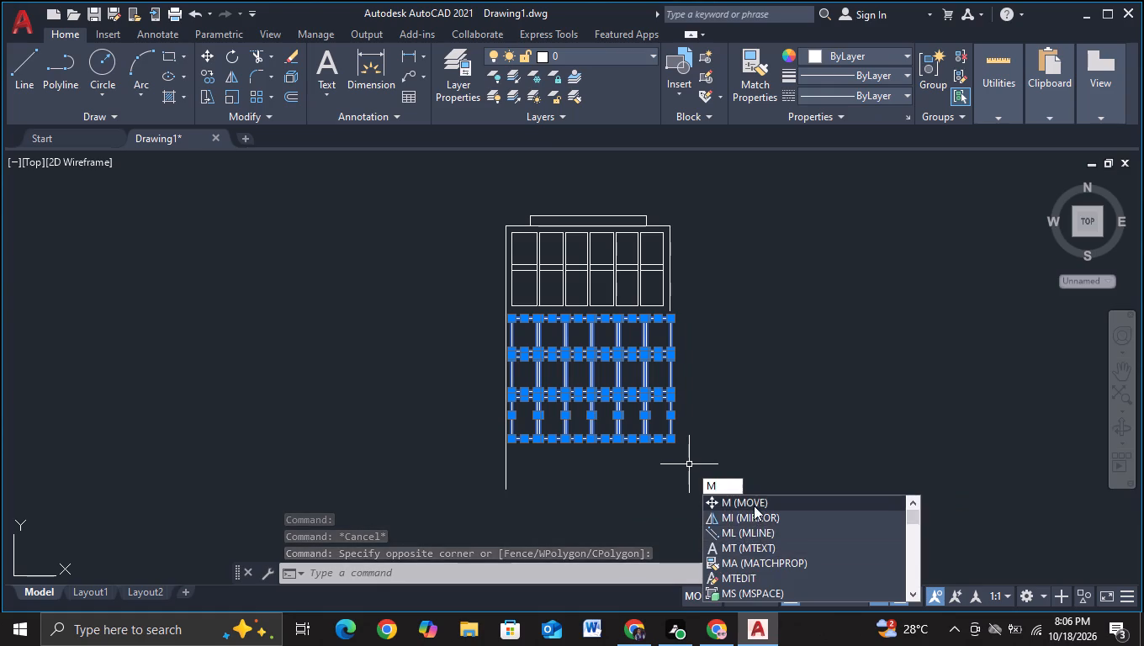
{"action": "left_click", "coordinate": [754, 505]}
{"action": "left_click", "coordinate": [624, 396]}
{"action": "scroll", "coordinate": [612, 398], "scroll_direction": "up", "scroll_amount": 2}
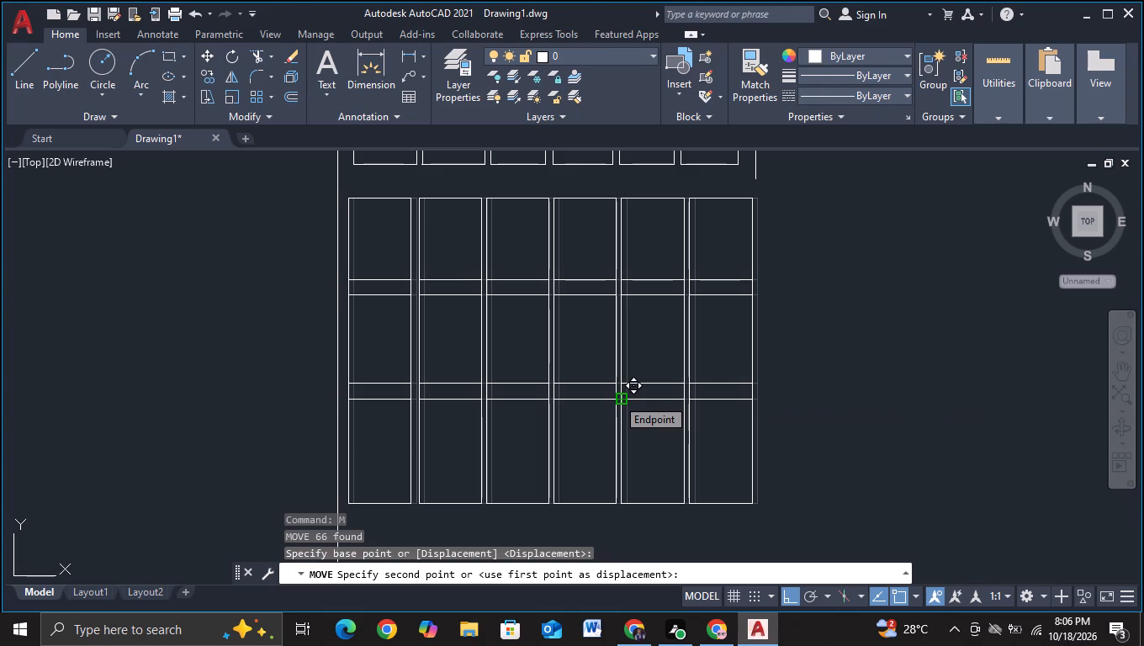
{"action": "left_click", "coordinate": [617, 398]}
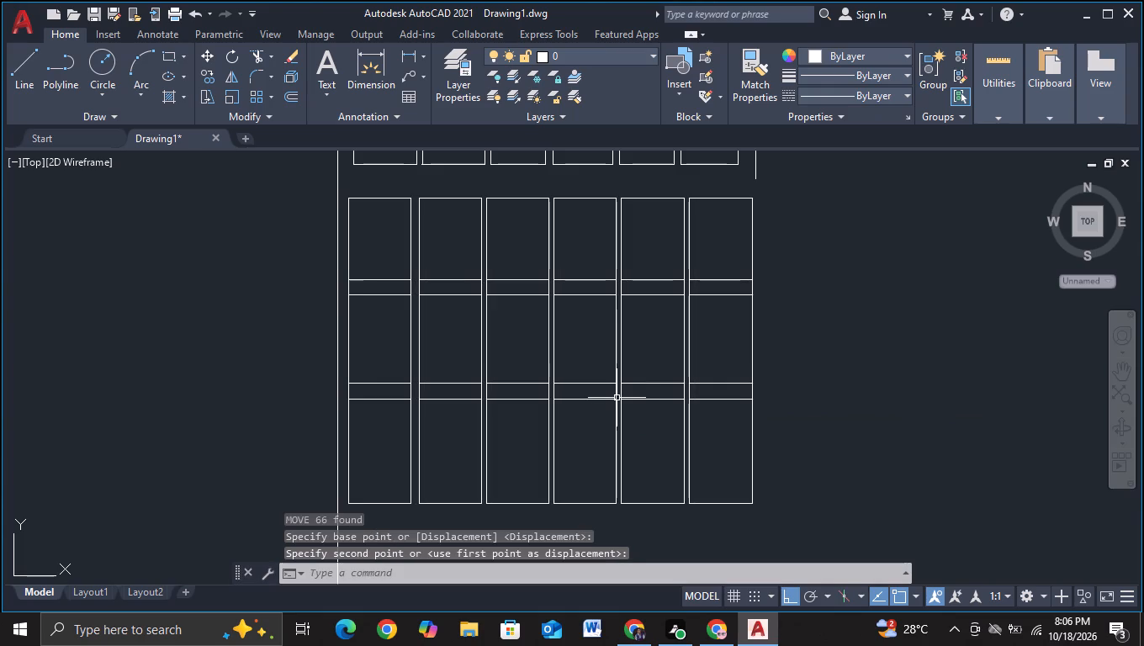
With object snap off, move the five three-section panels after the first slightly left to narrow the gap beside it.
{"action": "scroll", "coordinate": [393, 277], "scroll_direction": "up", "scroll_amount": 2}
{"action": "scroll", "coordinate": [414, 280], "scroll_direction": "down", "scroll_amount": 2}
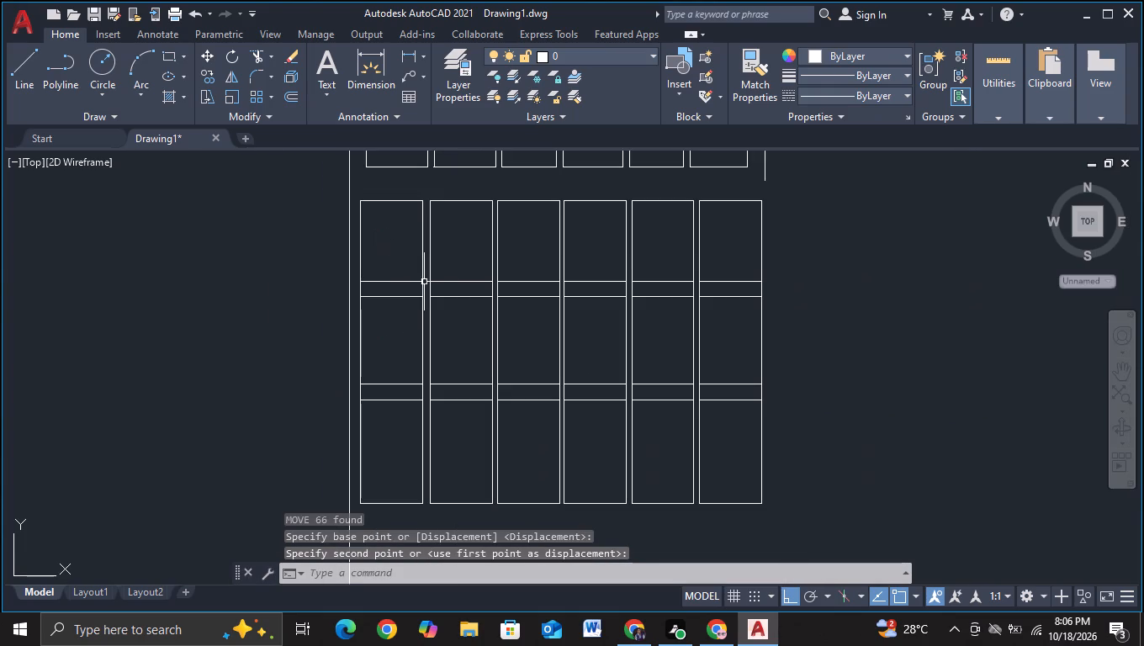
{"action": "left_click", "coordinate": [425, 179]}
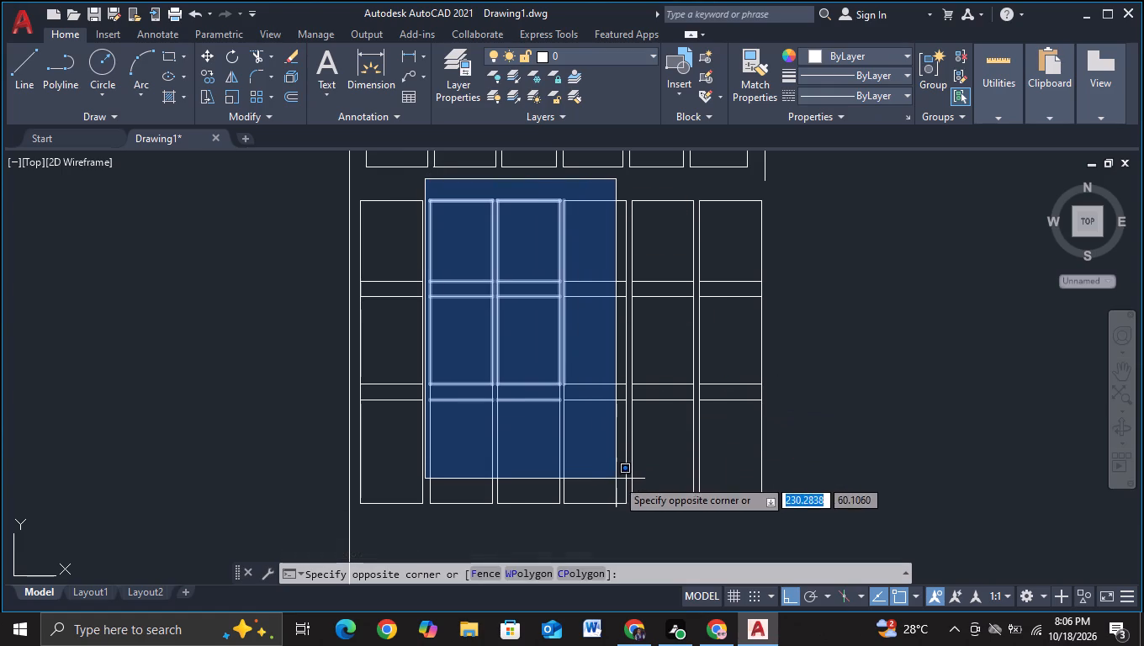
{"action": "left_click", "coordinate": [795, 537]}
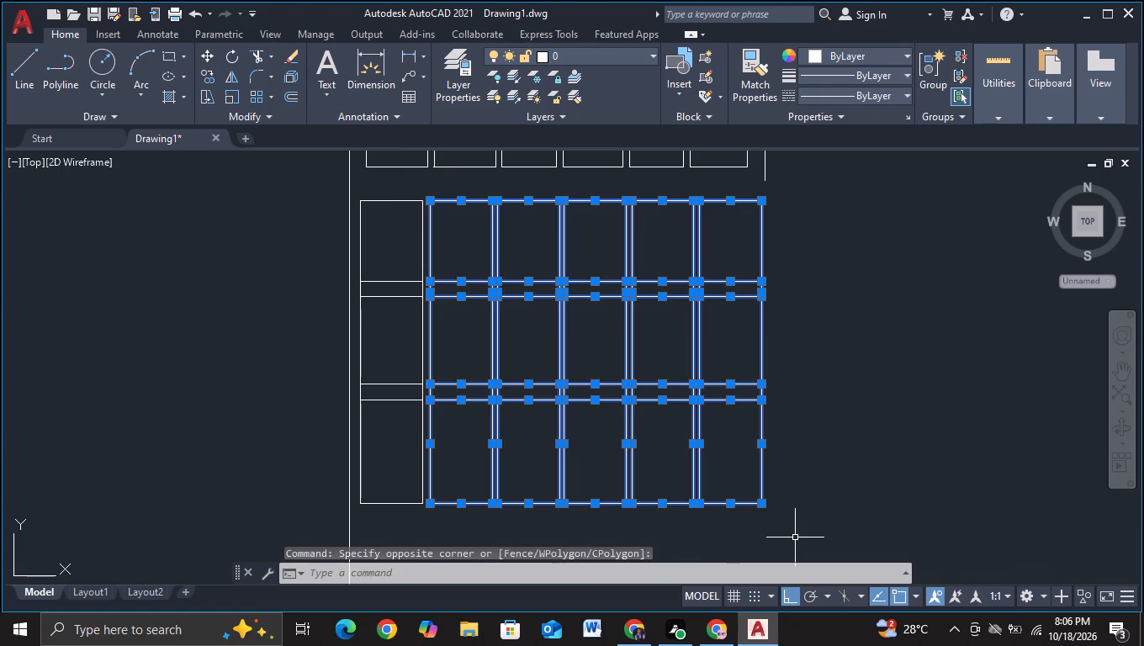
{"action": "key", "text": "m"}
{"action": "left_click", "coordinate": [890, 451]}
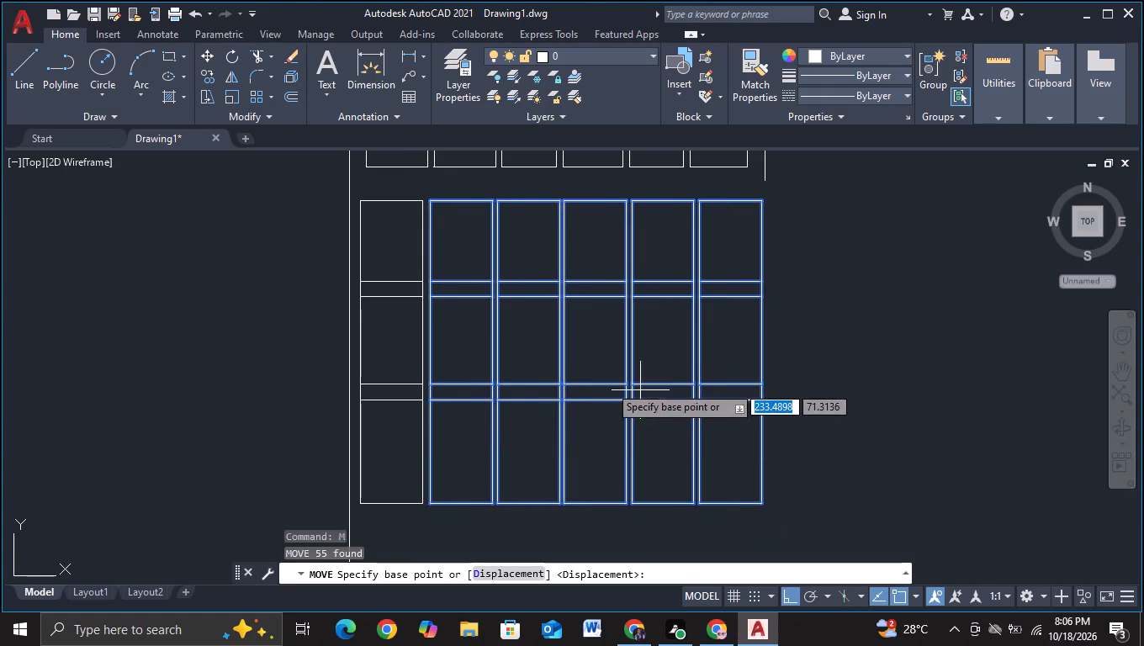
{"action": "left_click", "coordinate": [621, 376]}
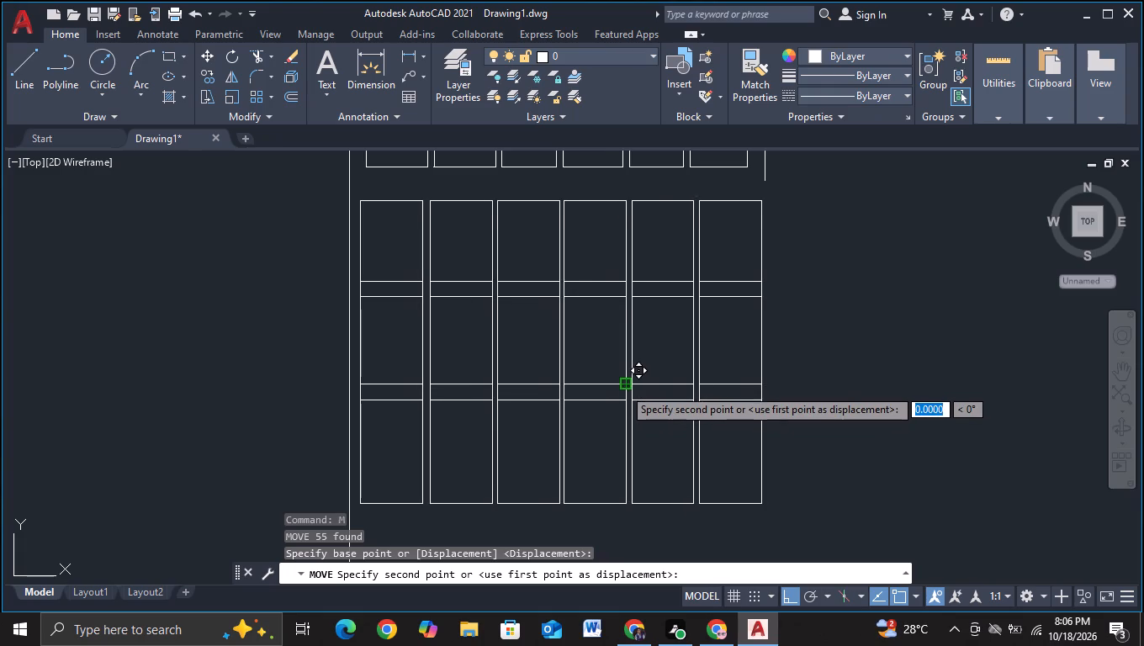
{"action": "scroll", "coordinate": [623, 388], "scroll_direction": "up", "scroll_amount": 1}
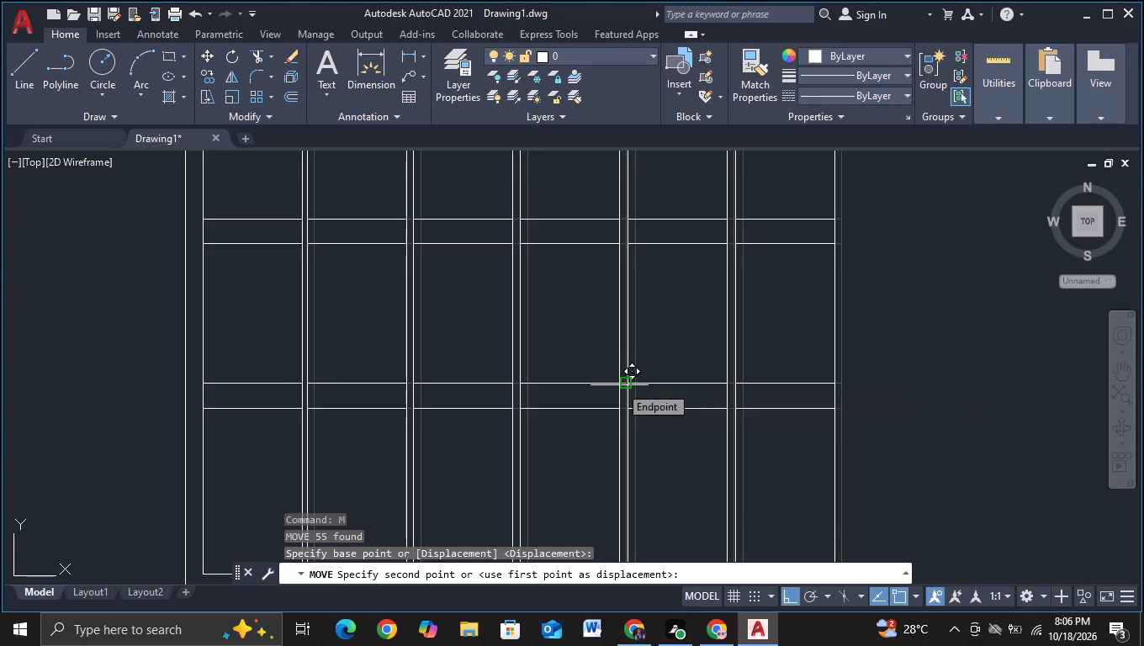
{"action": "key", "text": "F3"}
{"action": "left_click", "coordinate": [619, 385]}
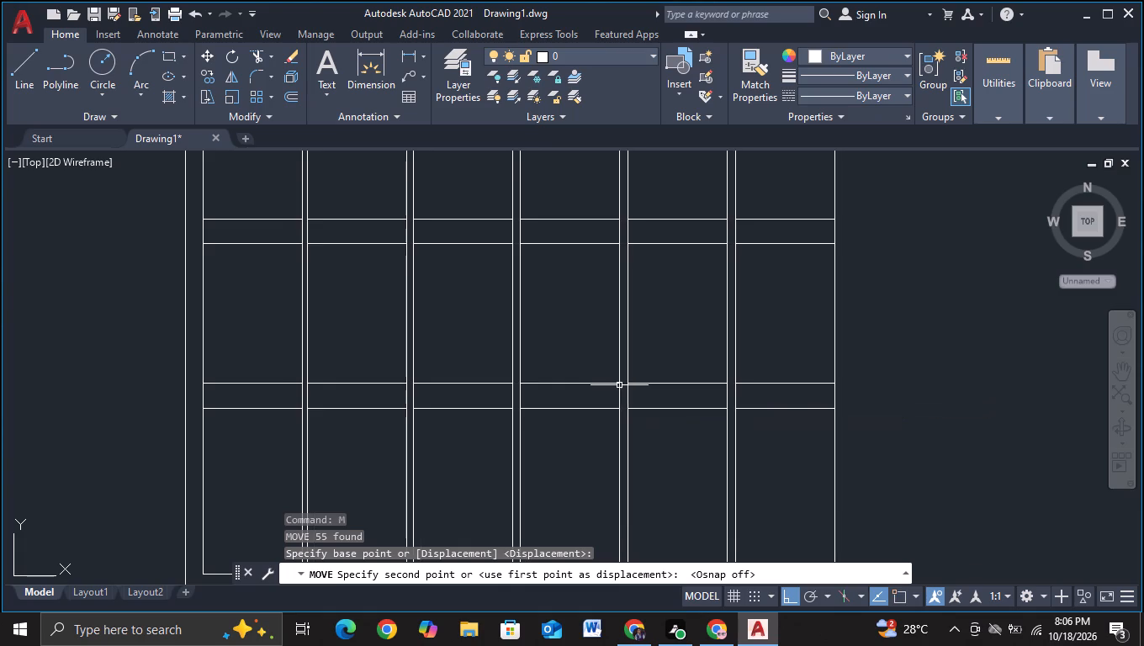
{"action": "key", "text": "Escape"}
Examine the lower panel row's spacing and the whole front outline, including both vertical sides.
{"action": "scroll", "coordinate": [731, 388], "scroll_direction": "down", "scroll_amount": 2}
{"action": "middle_click_drag", "start_coordinate": [766, 490], "coordinate": [769, 456]}
{"action": "scroll", "coordinate": [509, 247], "scroll_direction": "up", "scroll_amount": 1}
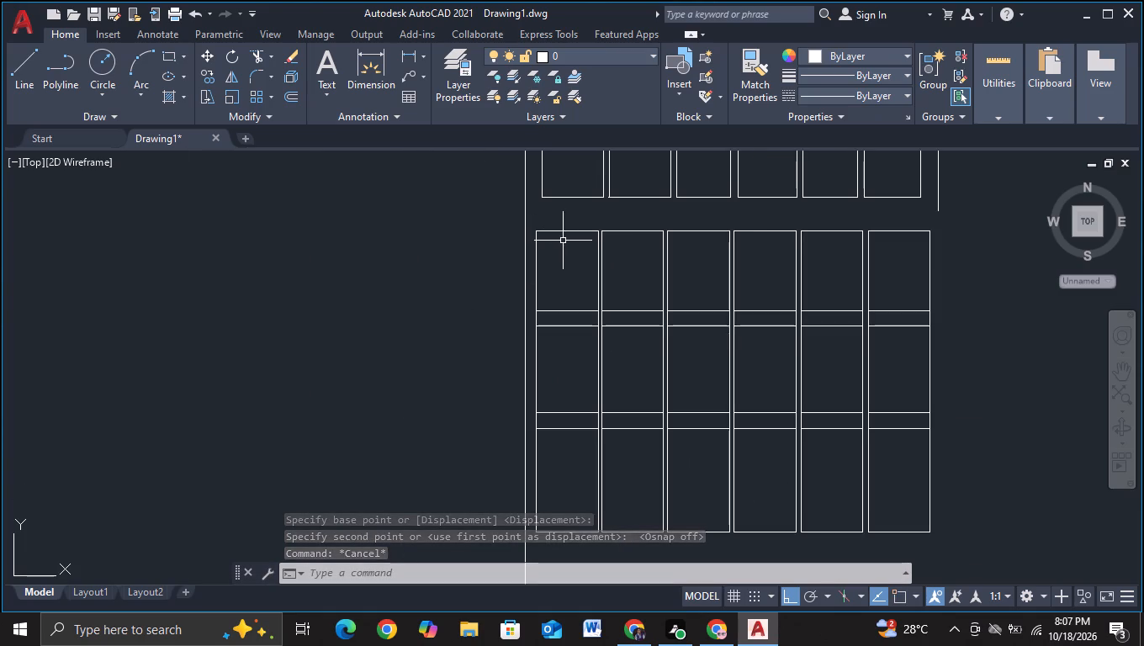
{"action": "scroll", "coordinate": [649, 221], "scroll_direction": "down", "scroll_amount": 1}
{"action": "middle_click_drag", "start_coordinate": [748, 462], "coordinate": [723, 430]}
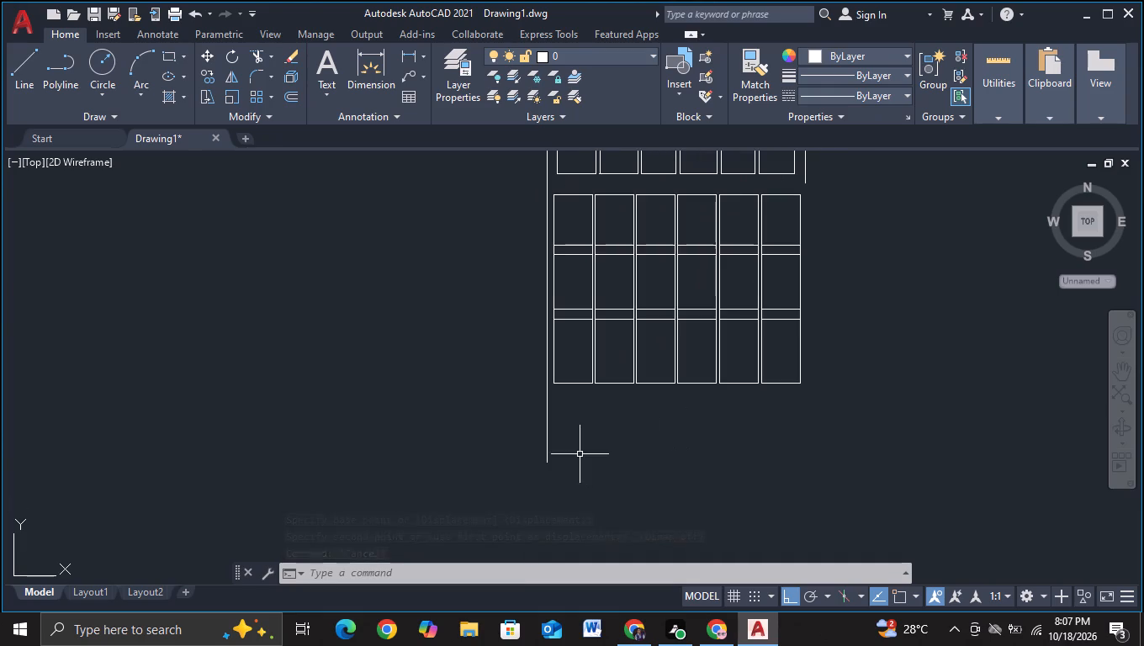
{"action": "scroll", "coordinate": [347, 358], "scroll_direction": "down", "scroll_amount": 2}
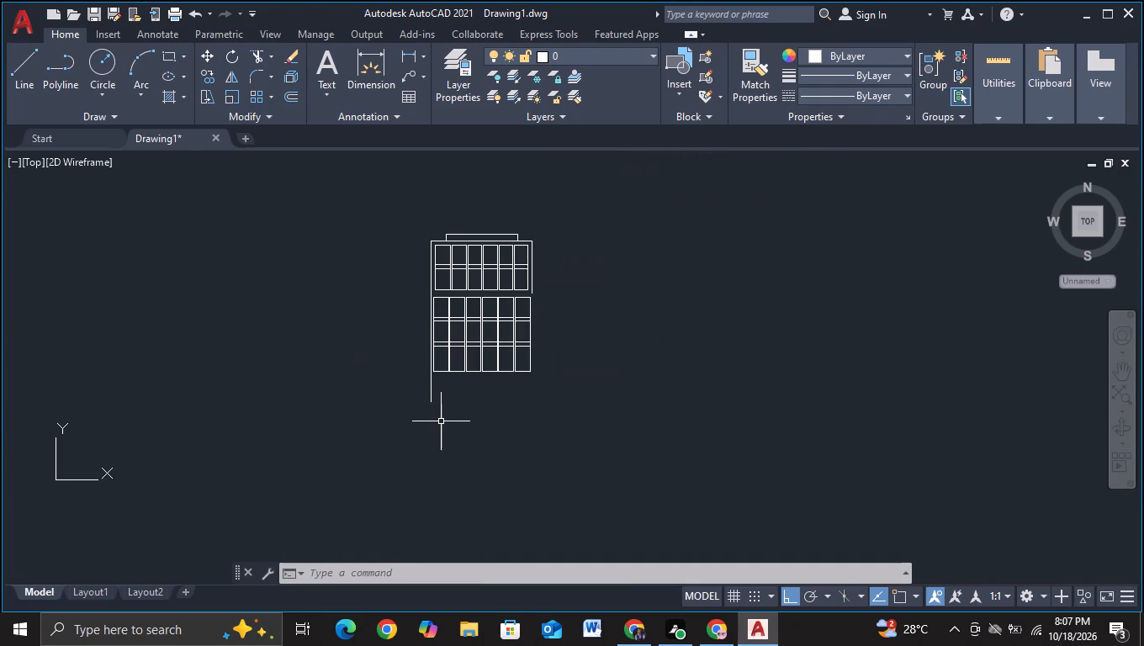
{"action": "middle_click_drag", "start_coordinate": [445, 426], "coordinate": [439, 419]}
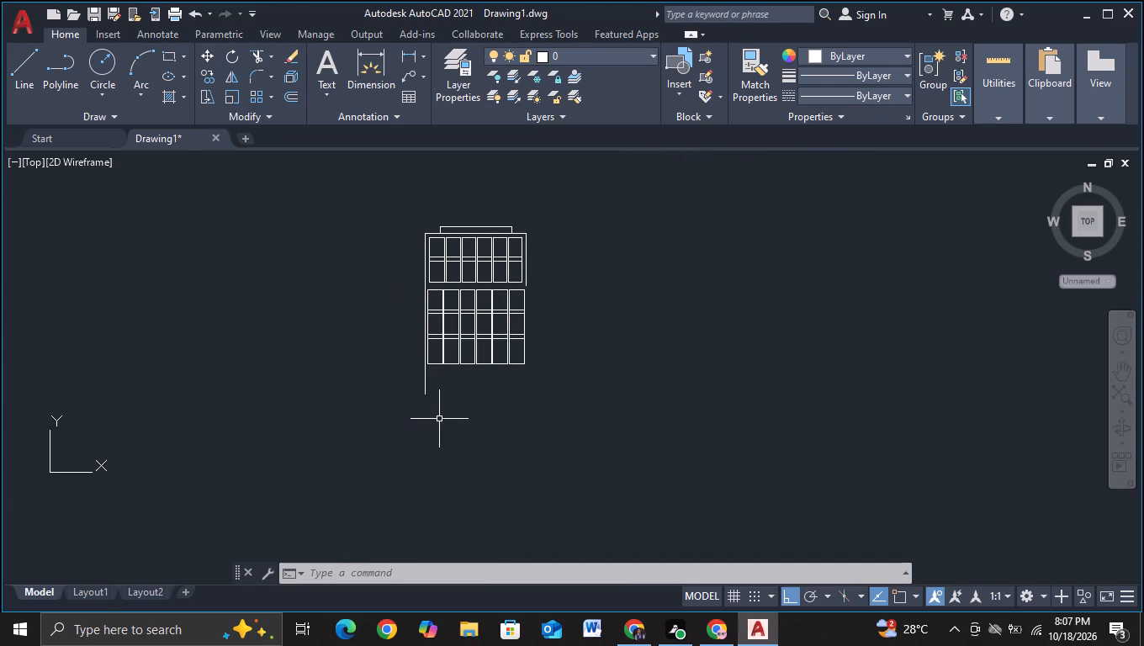
{"action": "scroll", "coordinate": [439, 419], "scroll_direction": "up", "scroll_amount": 1}
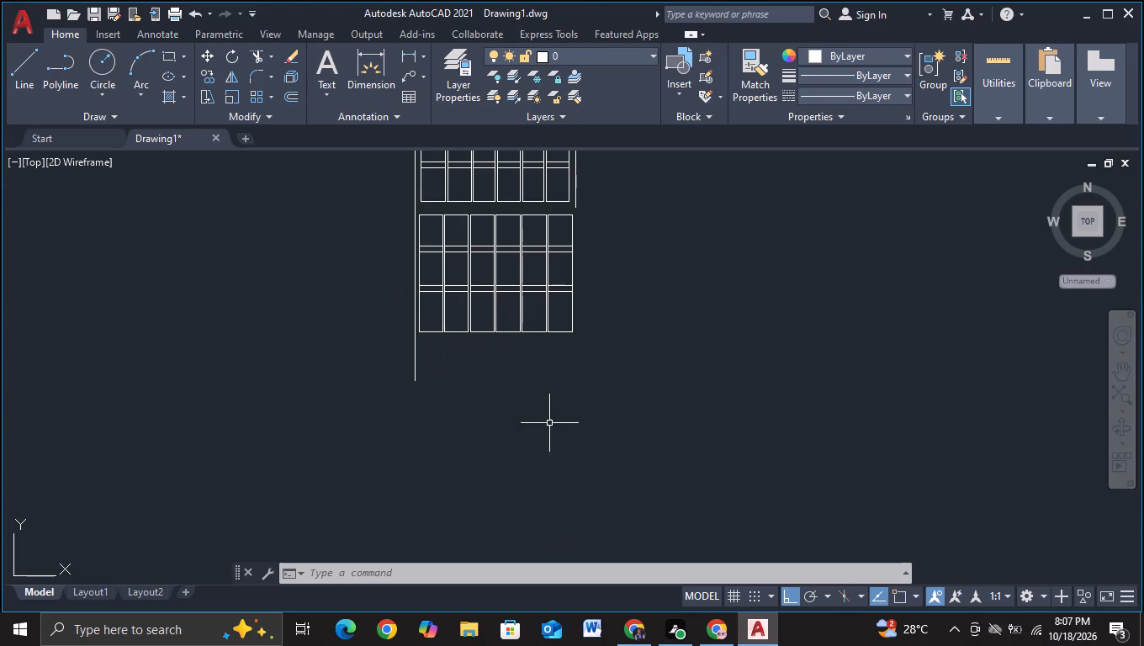
{"action": "middle_click_drag", "start_coordinate": [549, 423], "coordinate": [559, 474]}
{"action": "middle_click_drag", "start_coordinate": [556, 452], "coordinate": [559, 428]}
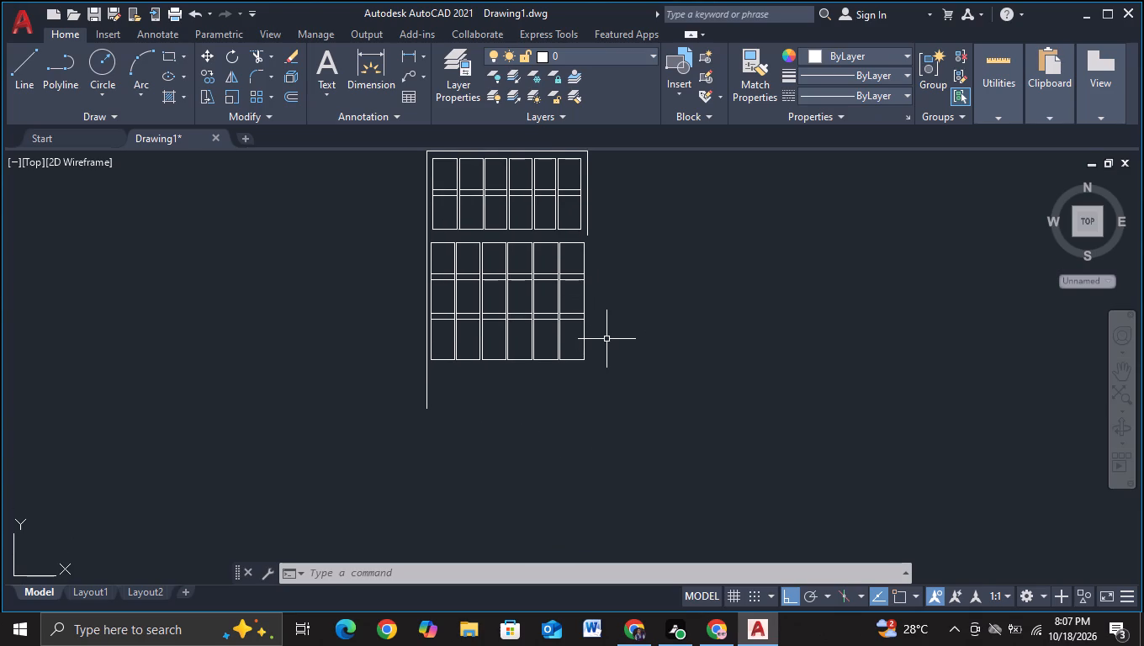
With object snap on, extend the short right side down to about the left side's bottom level, plus another segment about 46 units long.
{"action": "left_click", "coordinate": [29, 84]}
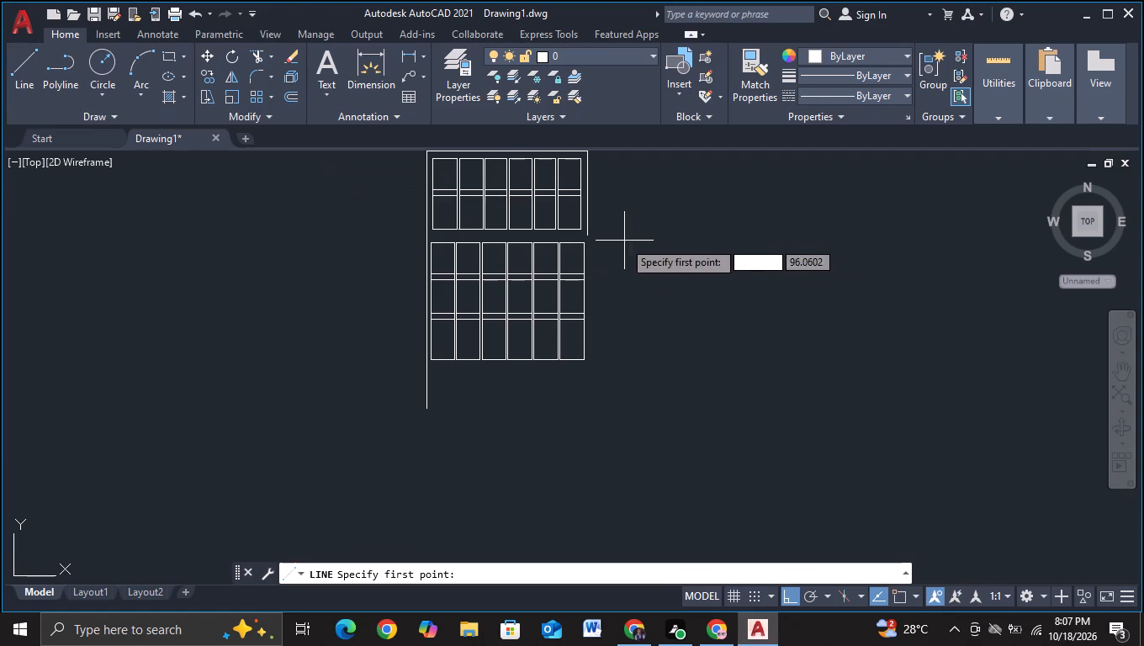
{"action": "key", "text": "F3"}
{"action": "left_click", "coordinate": [586, 235]}
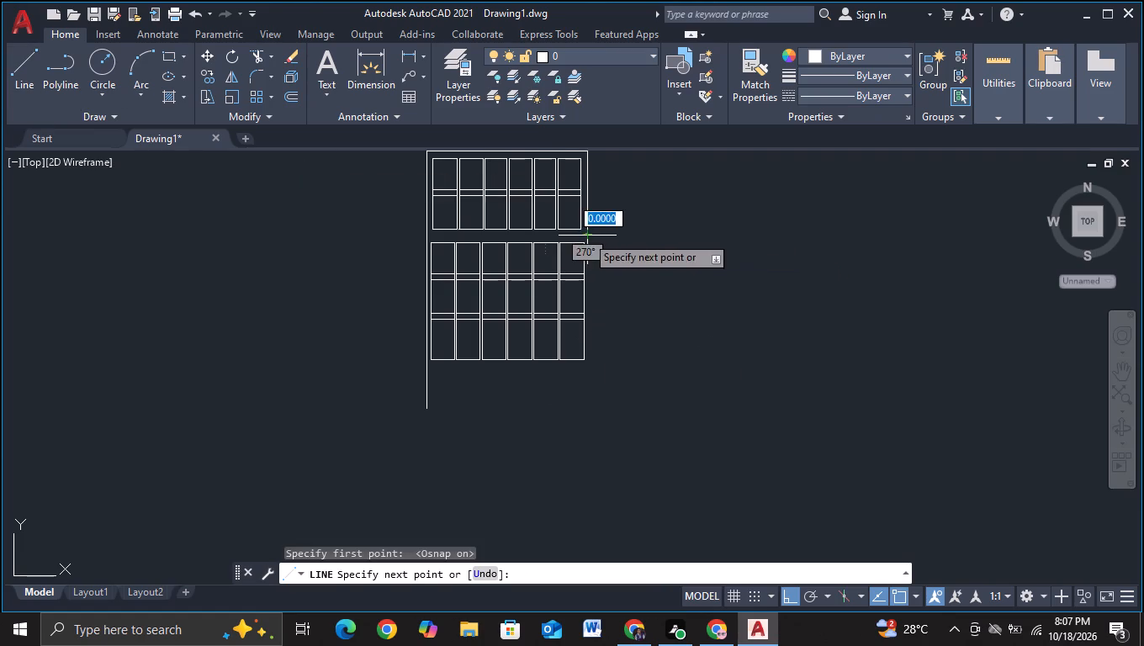
{"action": "left_click", "coordinate": [622, 406]}
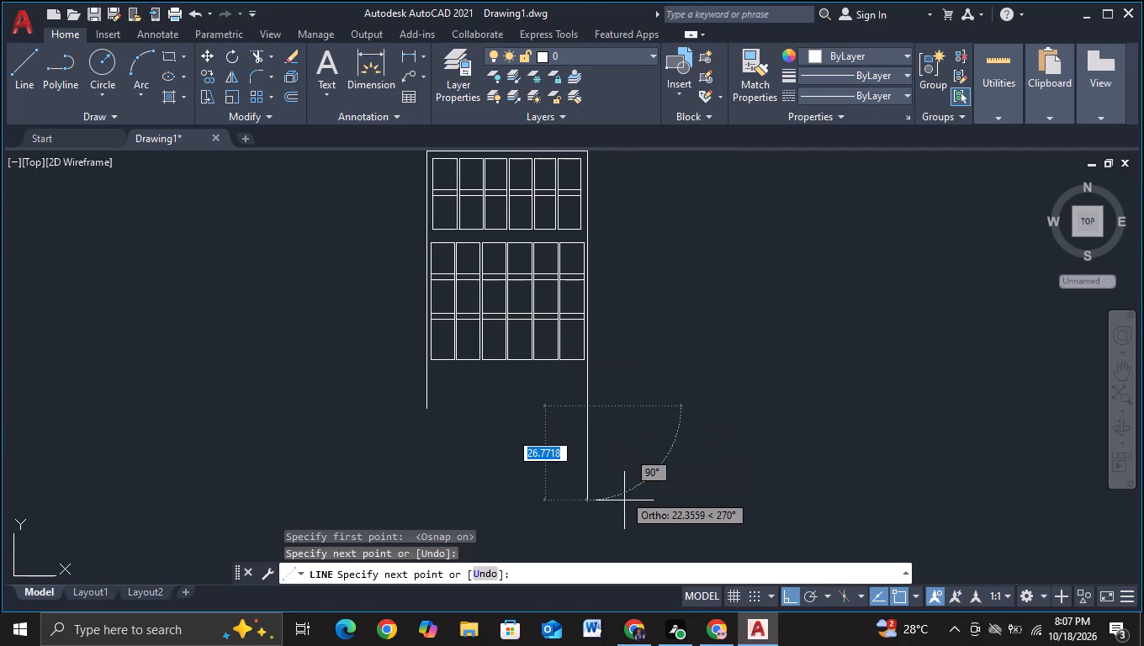
{"action": "middle_click_drag", "start_coordinate": [626, 511], "coordinate": [640, 397]}
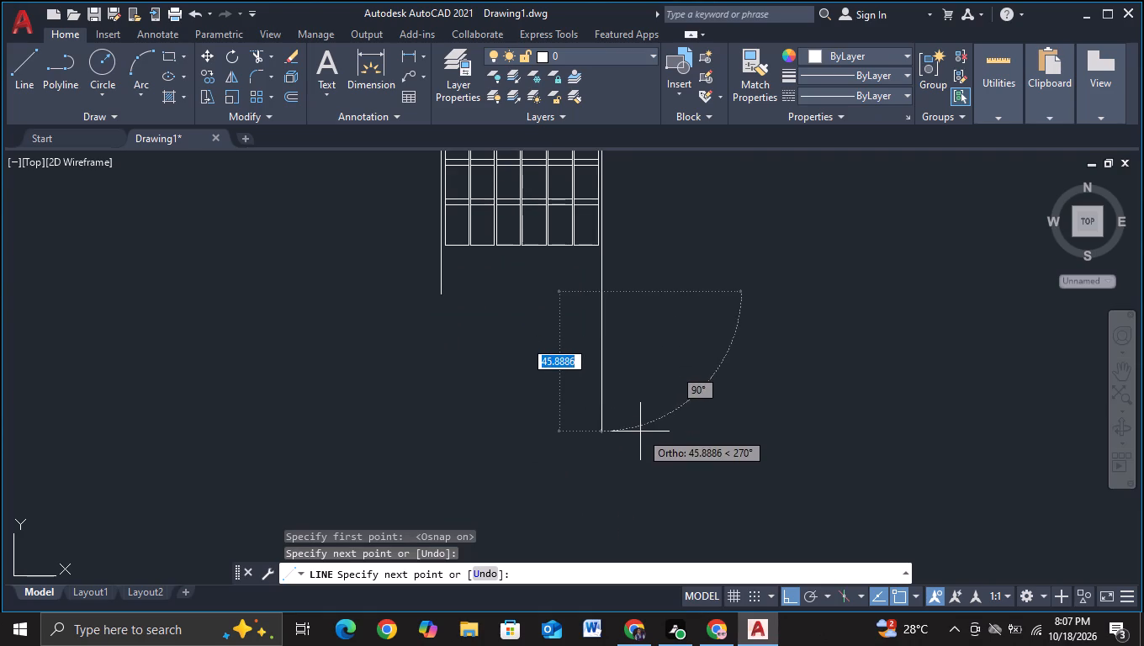
{"action": "left_click", "coordinate": [640, 432]}
{"action": "key", "text": "Escape"}
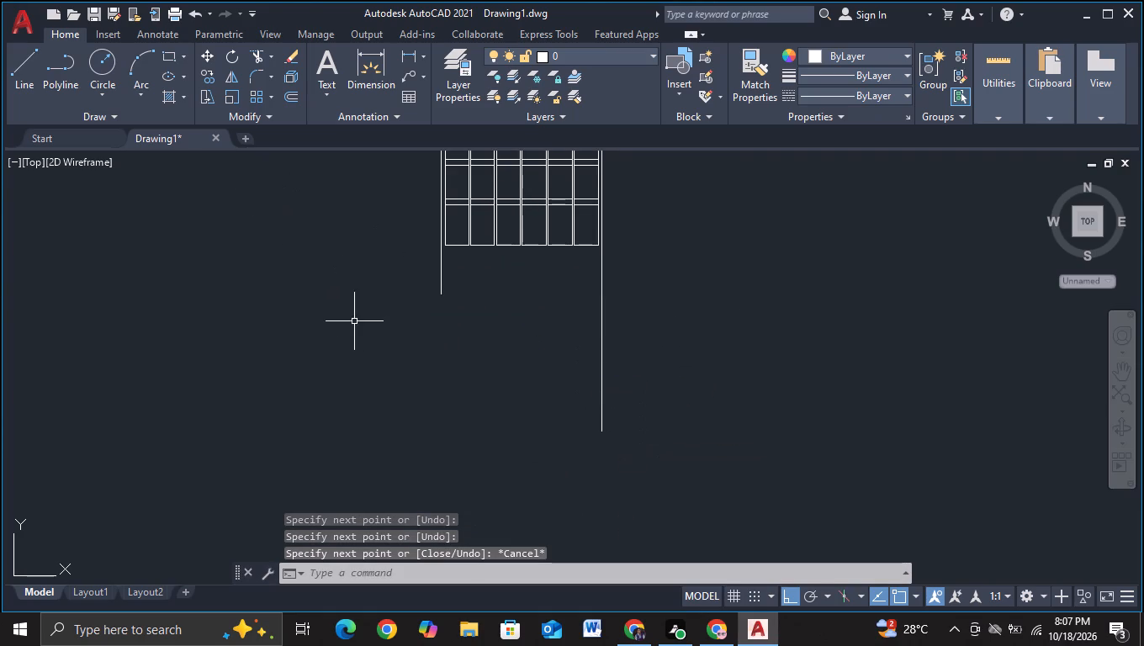
Draw an upright rectangular panel about 7.9 units wide below the first three-section panel, starting with a connecting line down from its lower-left corner.
{"action": "middle_click_drag", "start_coordinate": [354, 322], "coordinate": [394, 378]}
{"action": "middle_click_drag", "start_coordinate": [436, 393], "coordinate": [437, 398]}
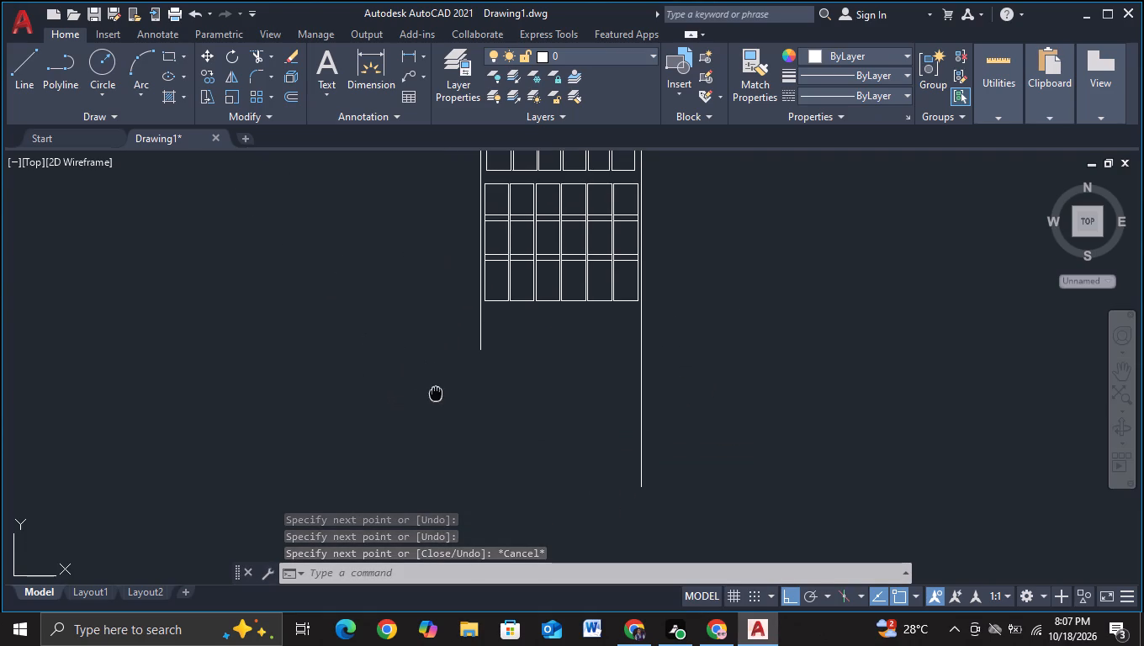
{"action": "middle_click_drag", "start_coordinate": [437, 398], "coordinate": [452, 451]}
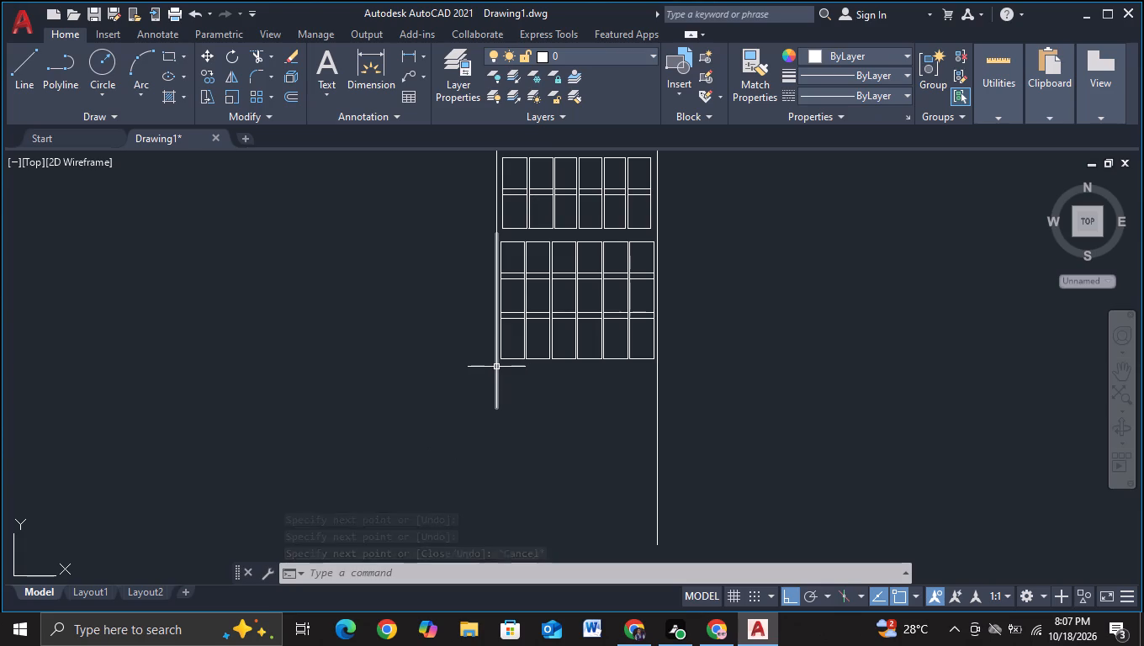
{"action": "key", "text": "Escape"}
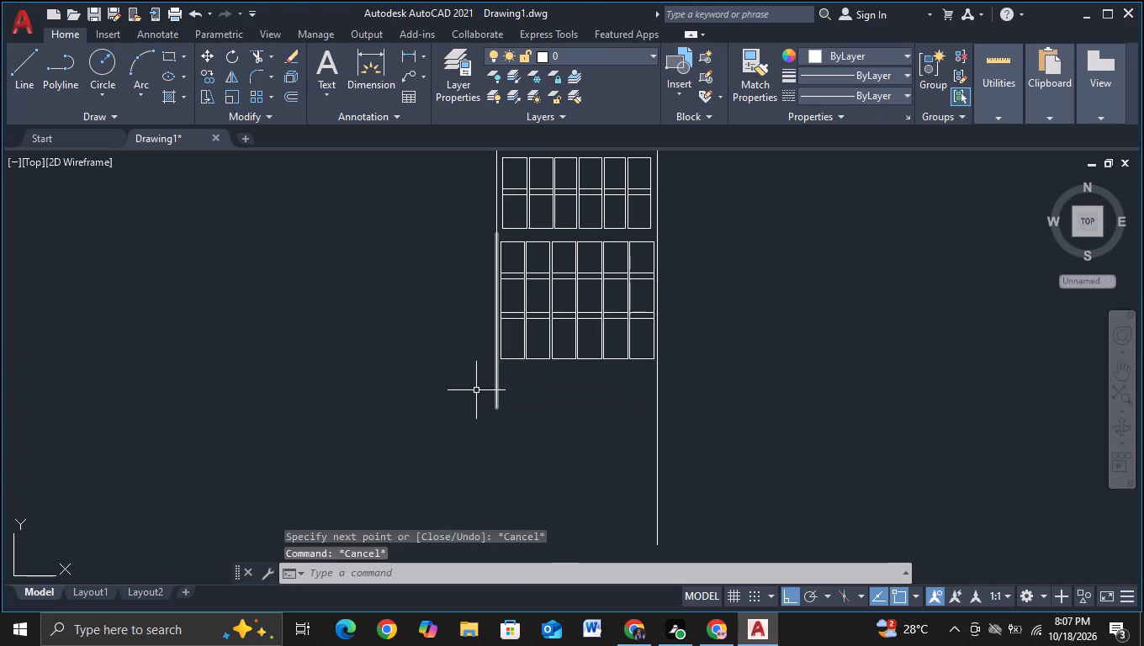
{"action": "key", "text": "Escape"}
{"action": "left_click", "coordinate": [12, 89]}
{"action": "middle_click_drag", "start_coordinate": [303, 331], "coordinate": [281, 278]}
{"action": "scroll", "coordinate": [475, 413], "scroll_direction": "up", "scroll_amount": 1}
{"action": "scroll", "coordinate": [514, 356], "scroll_direction": "up", "scroll_amount": 1}
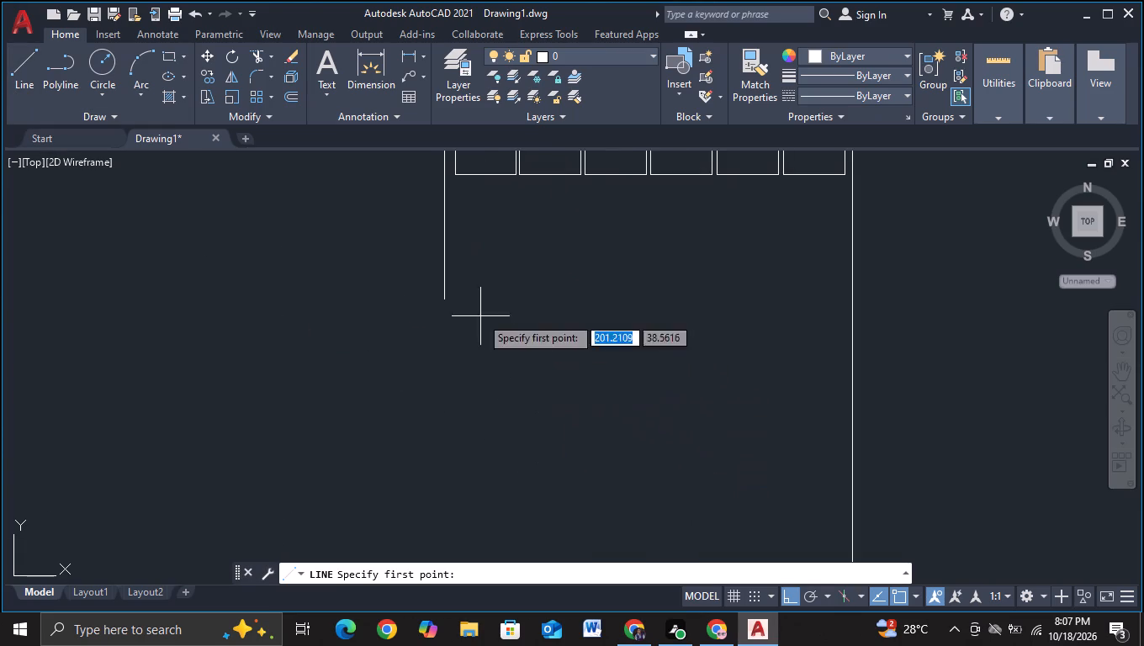
{"action": "middle_click_drag", "start_coordinate": [480, 316], "coordinate": [485, 363]}
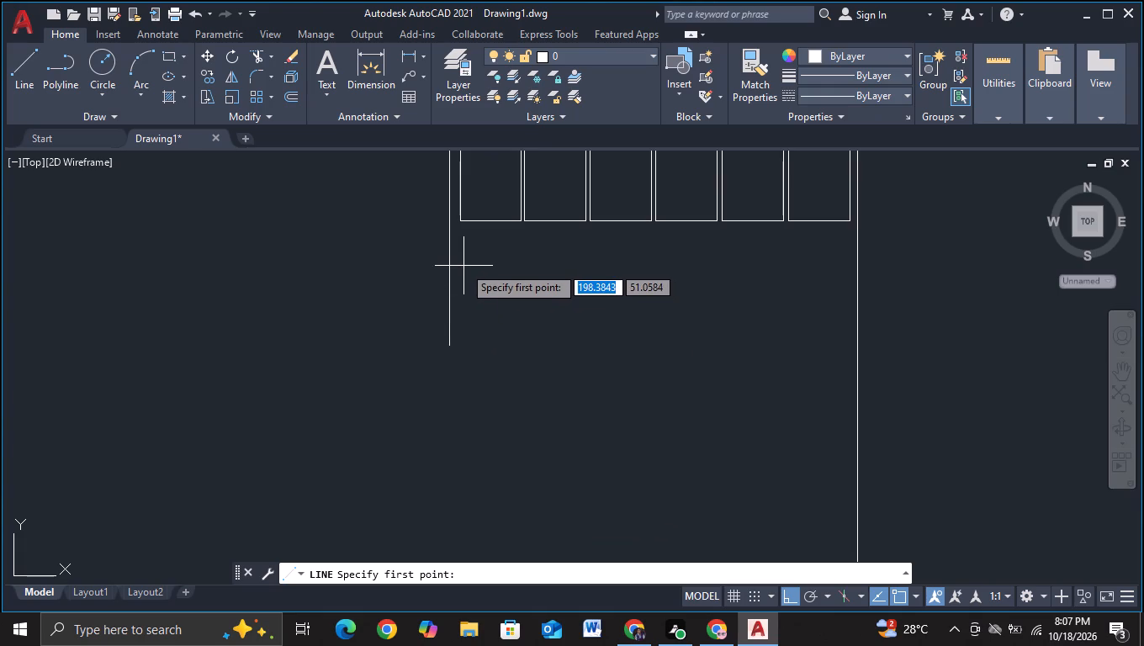
{"action": "left_click", "coordinate": [458, 225]}
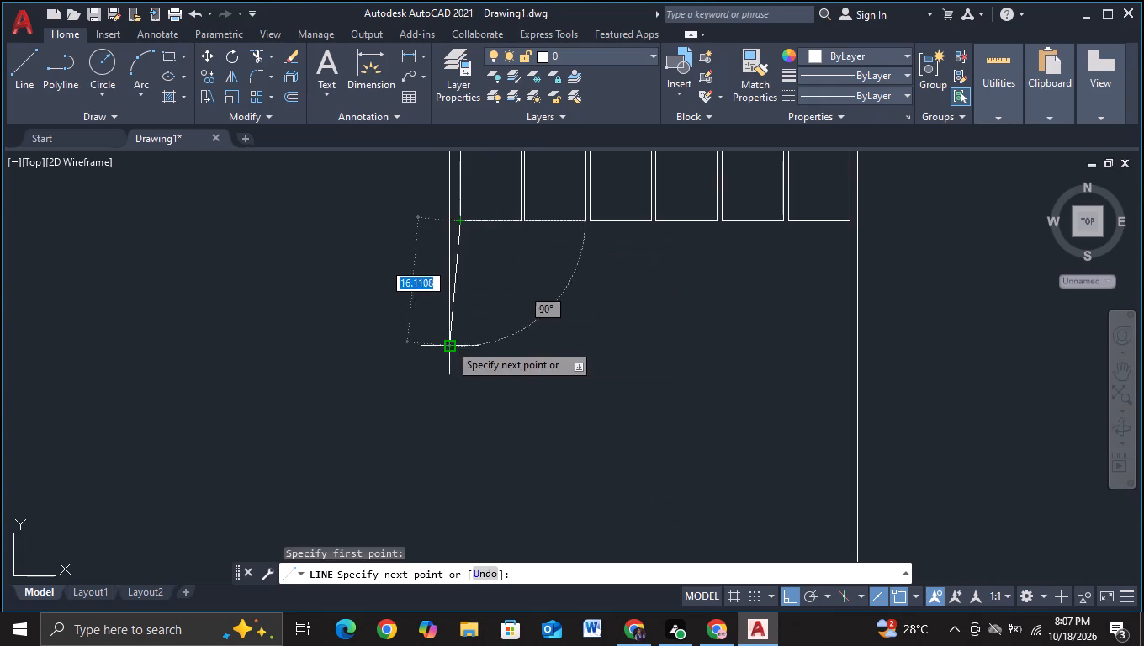
{"action": "left_click", "coordinate": [463, 267]}
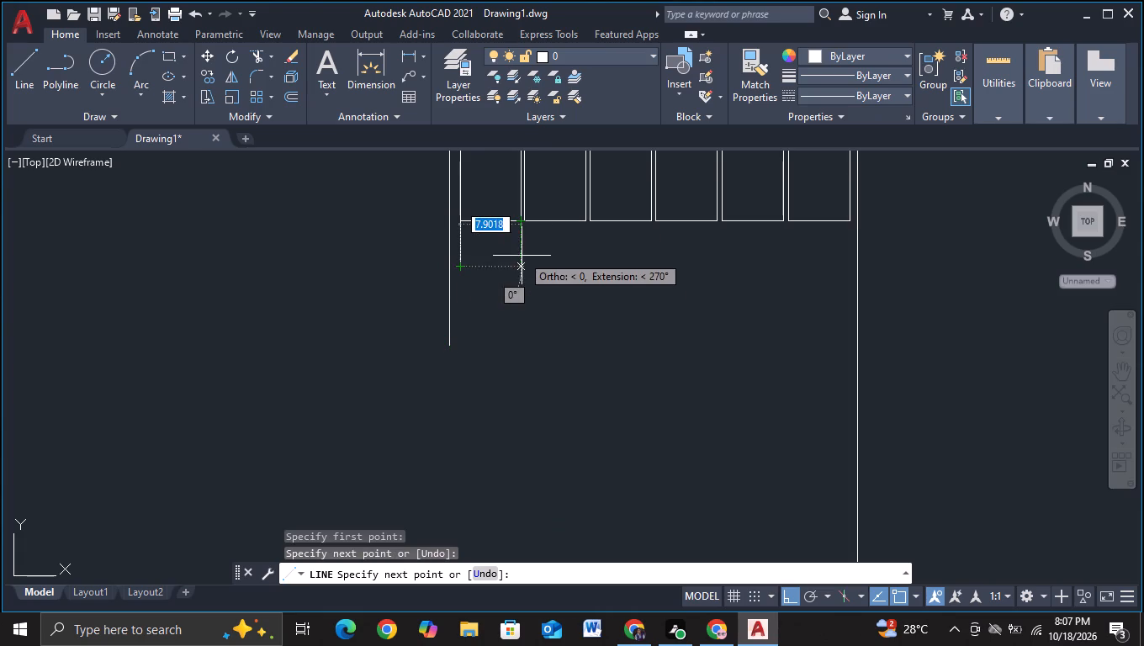
{"action": "left_click", "coordinate": [521, 267]}
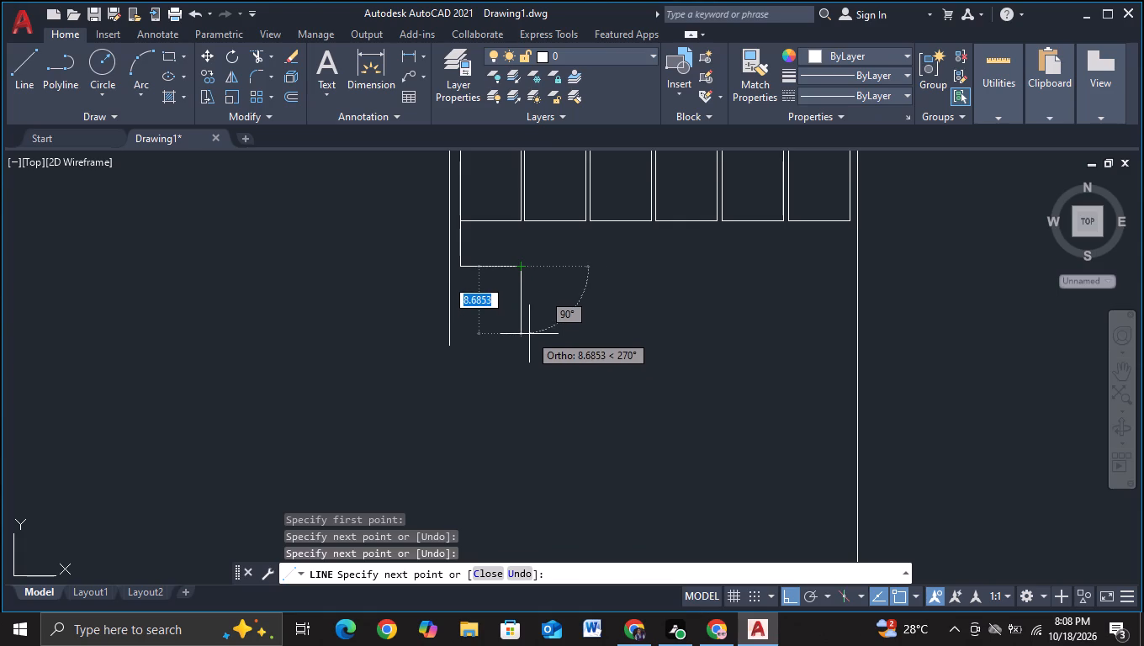
{"action": "left_click", "coordinate": [535, 361]}
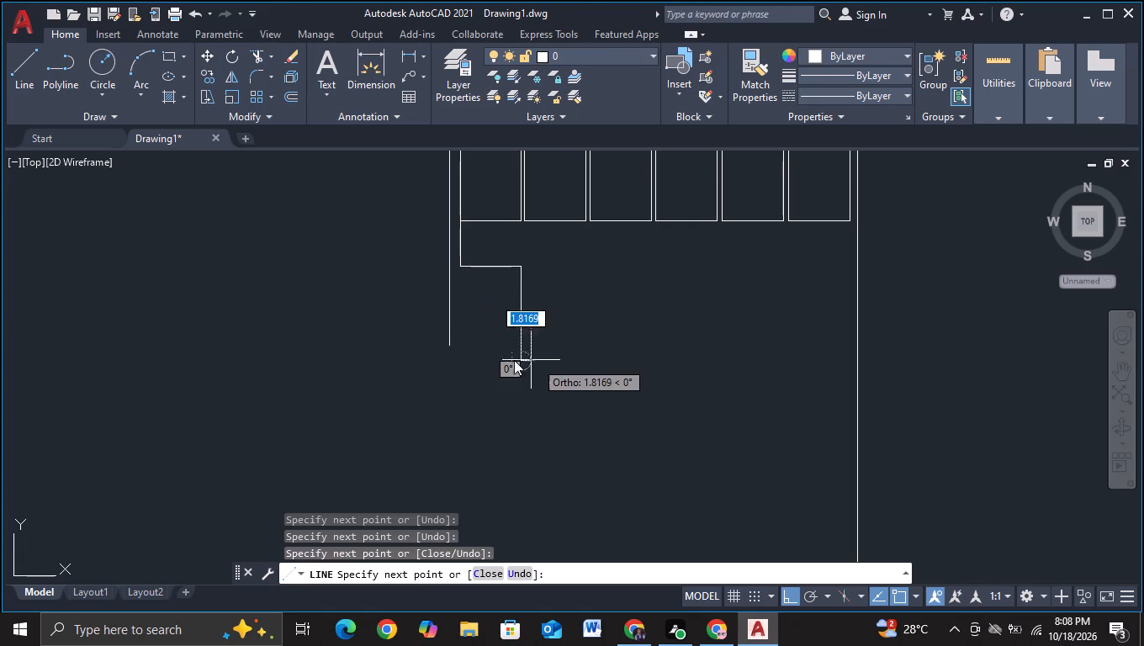
{"action": "left_click", "coordinate": [460, 362]}
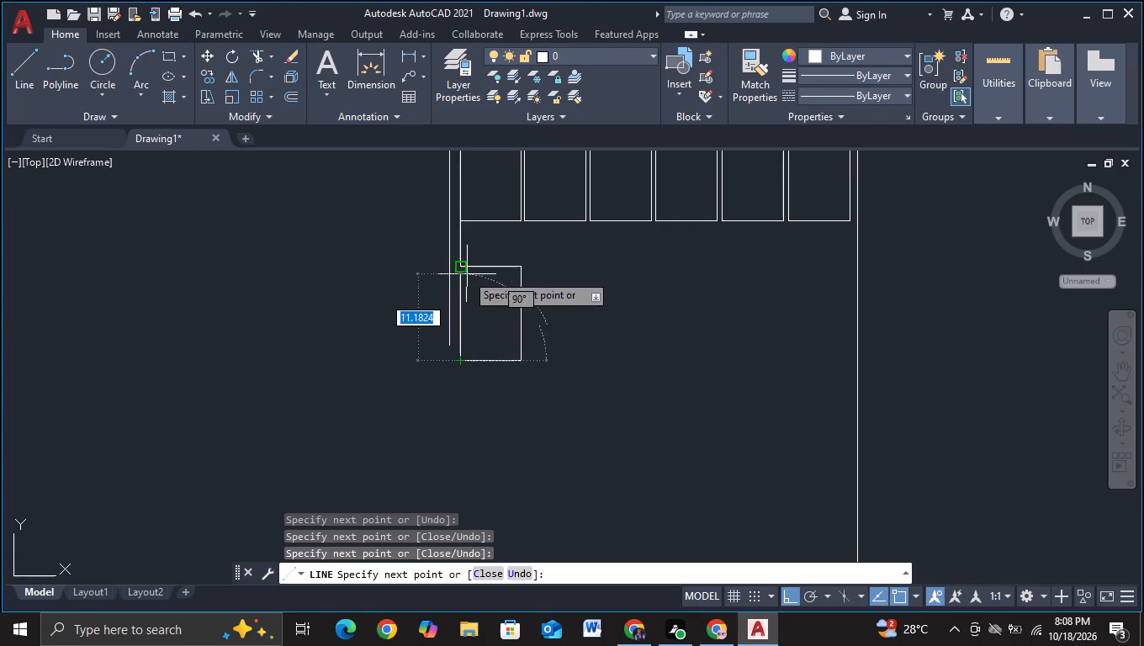
{"action": "left_click", "coordinate": [463, 267]}
{"action": "key", "text": "Escape"}
Add a horizontal divider near the new panel's upper edge and trim its overhanging ends to the panel's sides.
{"action": "left_click", "coordinate": [28, 92]}
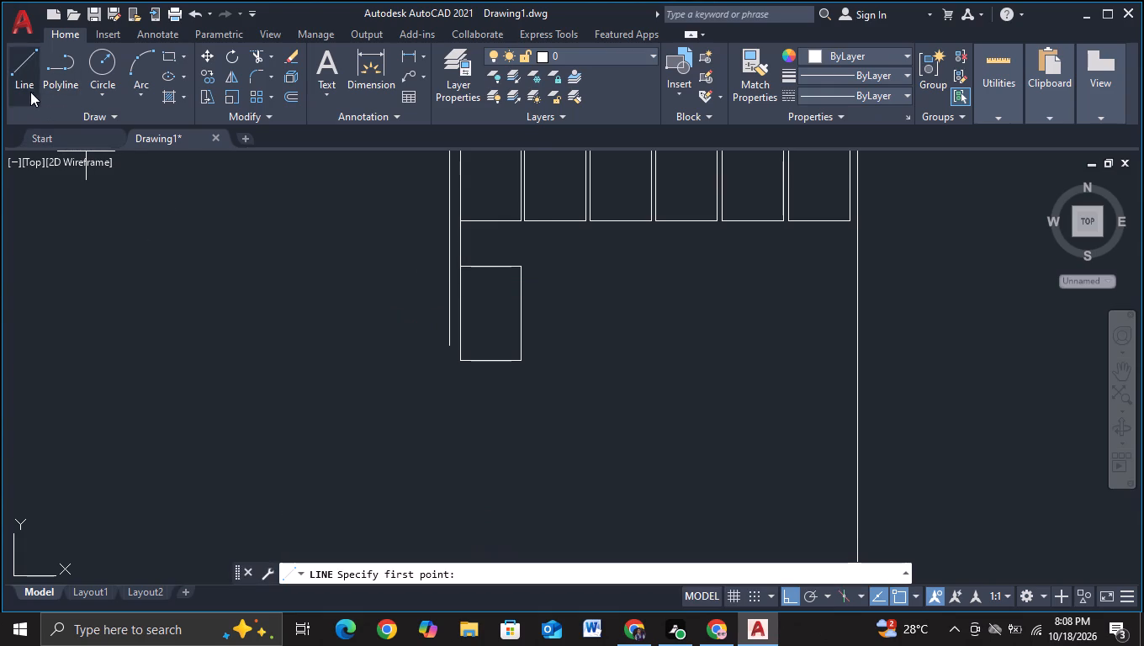
{"action": "scroll", "coordinate": [547, 334], "scroll_direction": "up", "scroll_amount": 1}
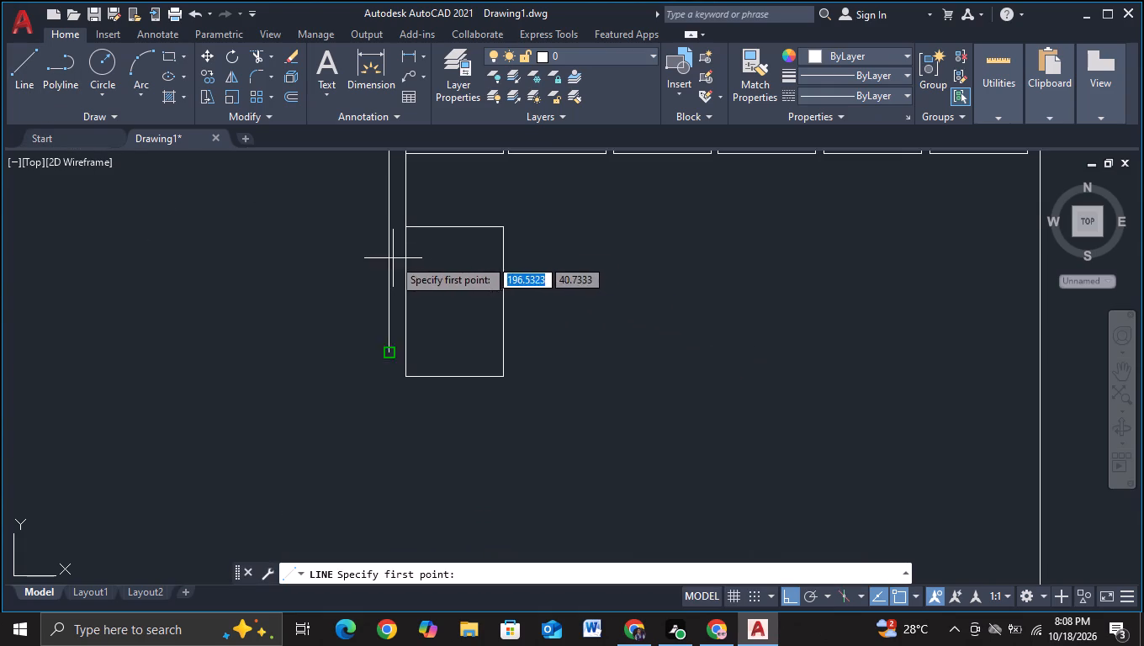
{"action": "left_click", "coordinate": [369, 245]}
{"action": "left_click", "coordinate": [600, 247]}
{"action": "key", "text": "Escape"}
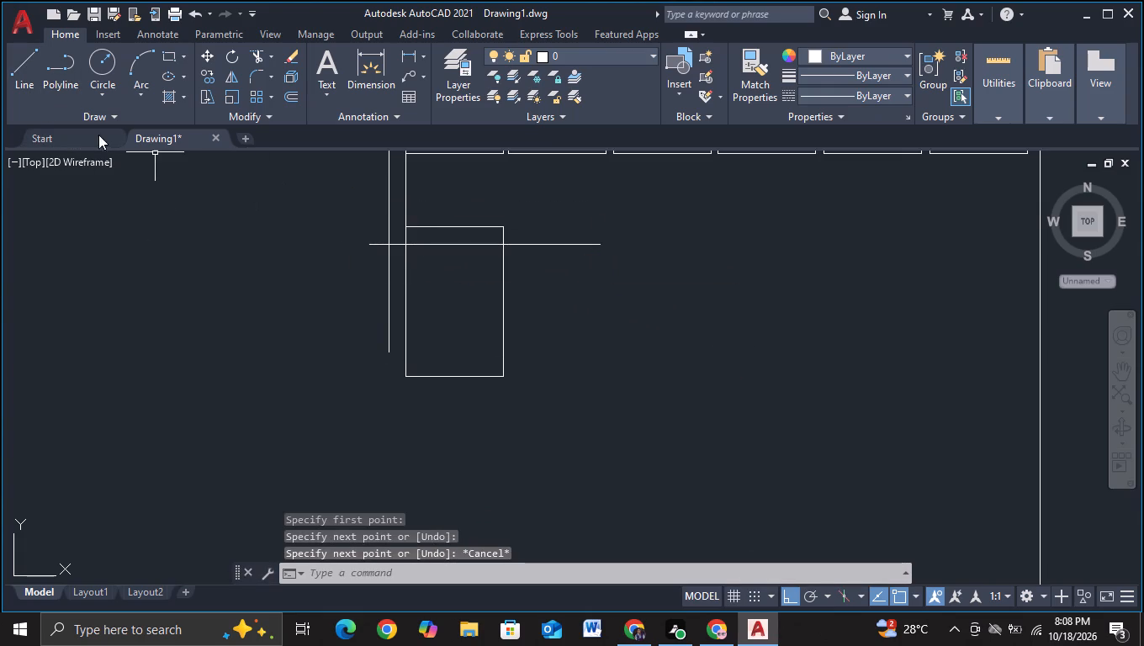
{"action": "left_click", "coordinate": [261, 62]}
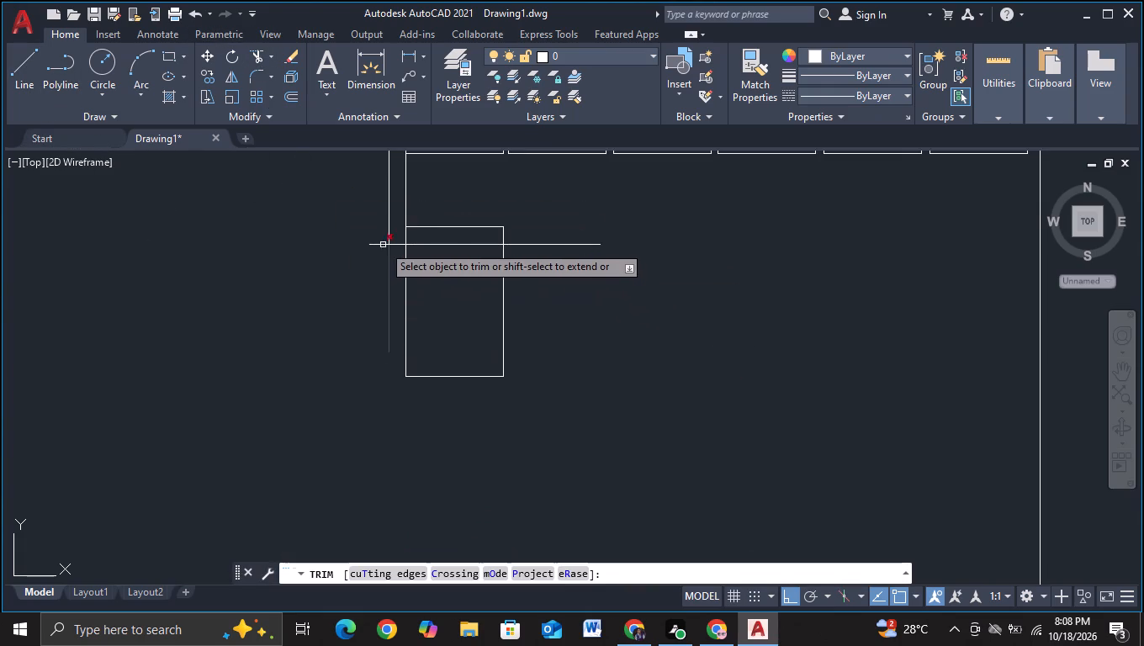
{"action": "left_click_drag", "start_coordinate": [377, 241], "coordinate": [374, 260]}
{"action": "left_click", "coordinate": [374, 260]}
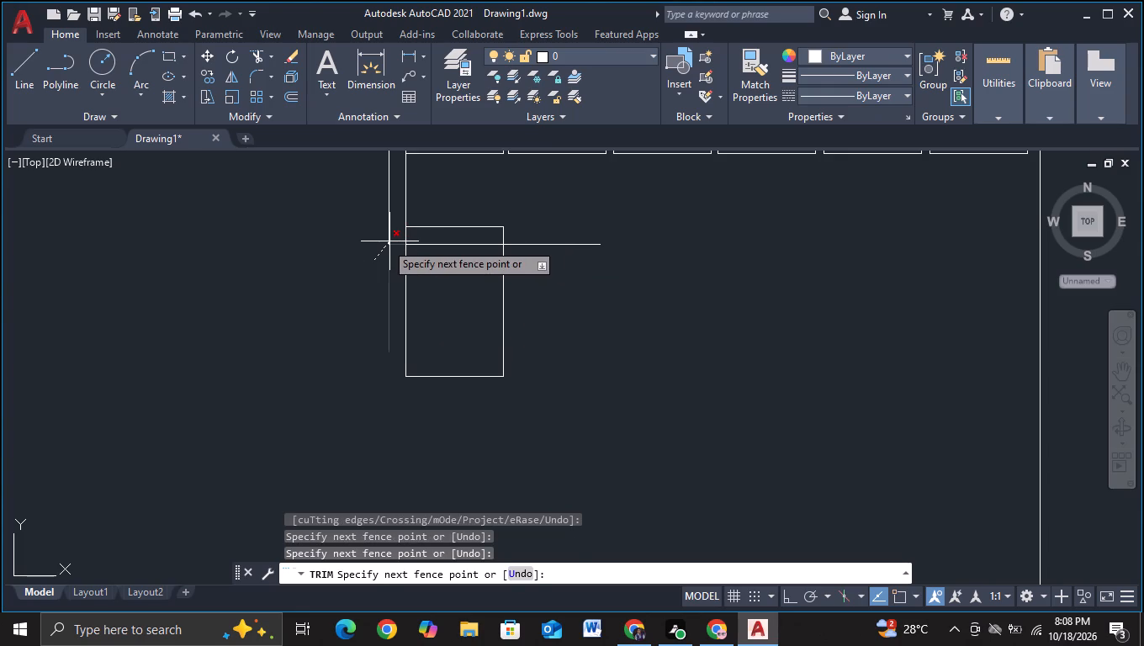
{"action": "left_click", "coordinate": [344, 246]}
{"action": "left_click", "coordinate": [391, 246]}
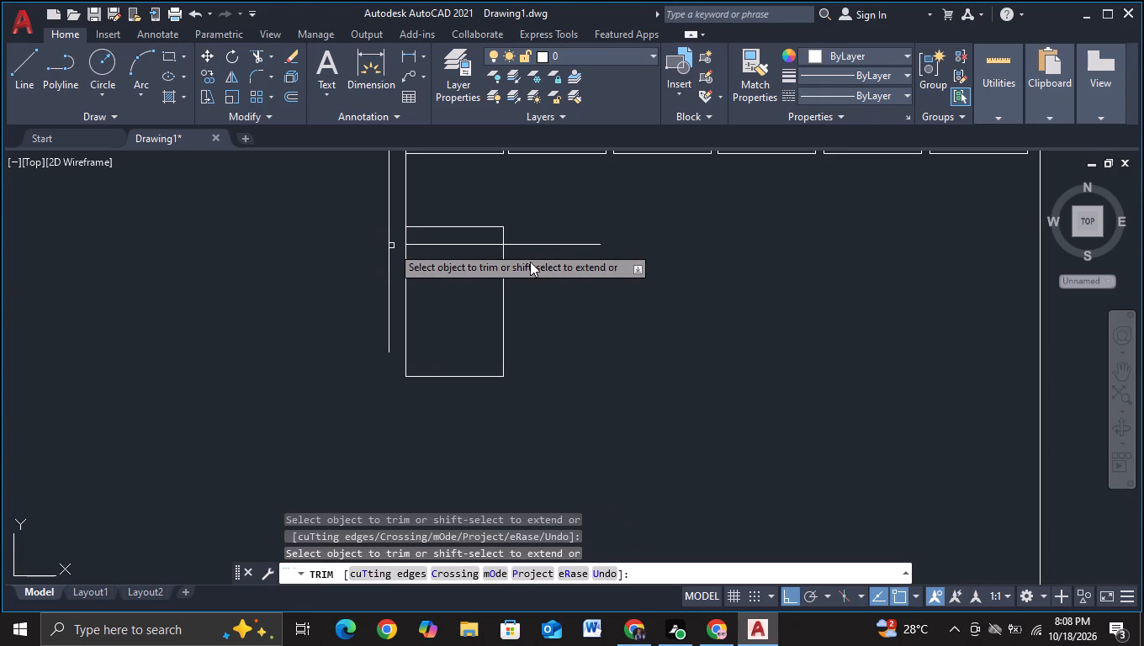
{"action": "left_click_drag", "start_coordinate": [546, 220], "coordinate": [557, 299]}
{"action": "key", "text": "Escape"}
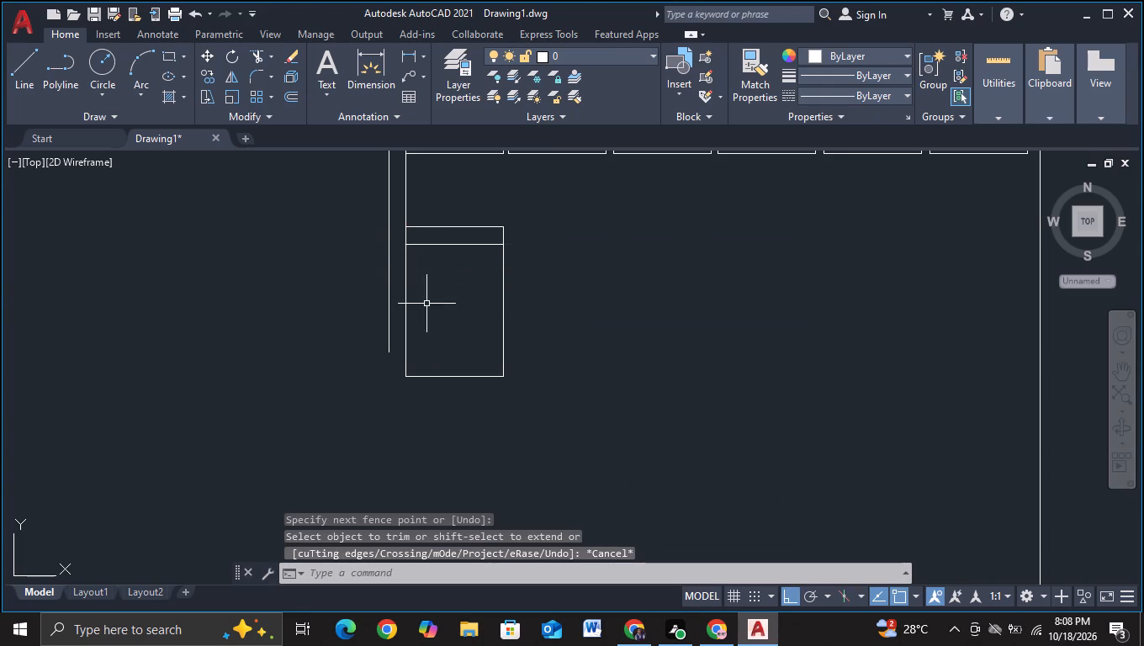
Trim away the vertical connecting line between the three-section panel above and the new panel.
{"action": "left_click", "coordinate": [34, 88]}
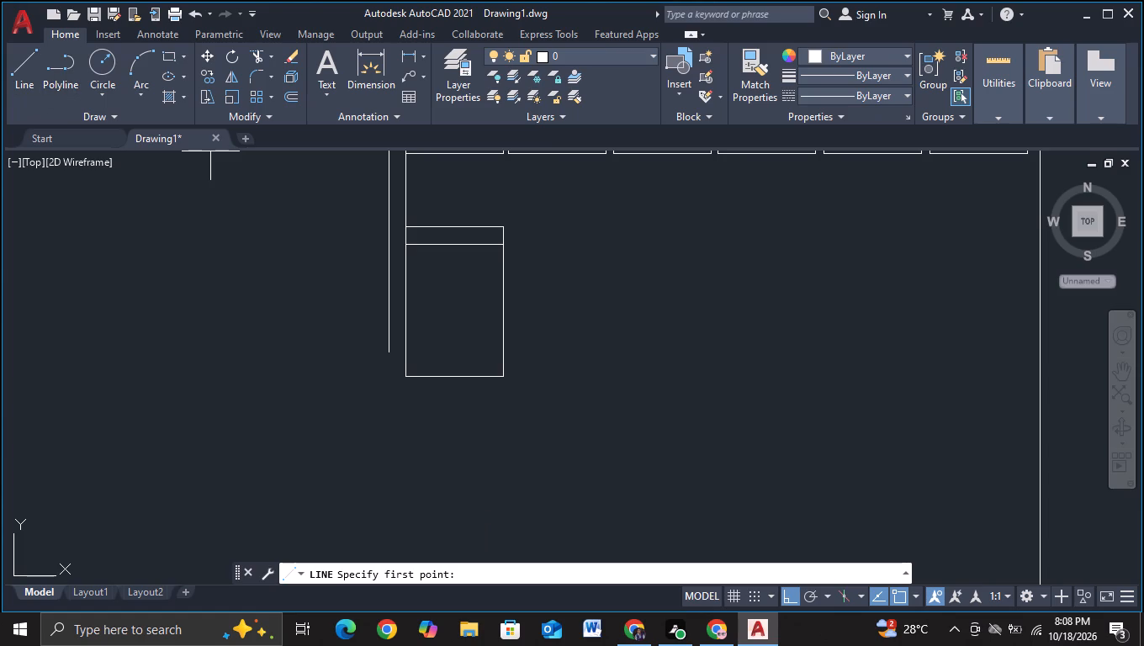
{"action": "key", "text": "Escape"}
{"action": "left_click", "coordinate": [248, 53]}
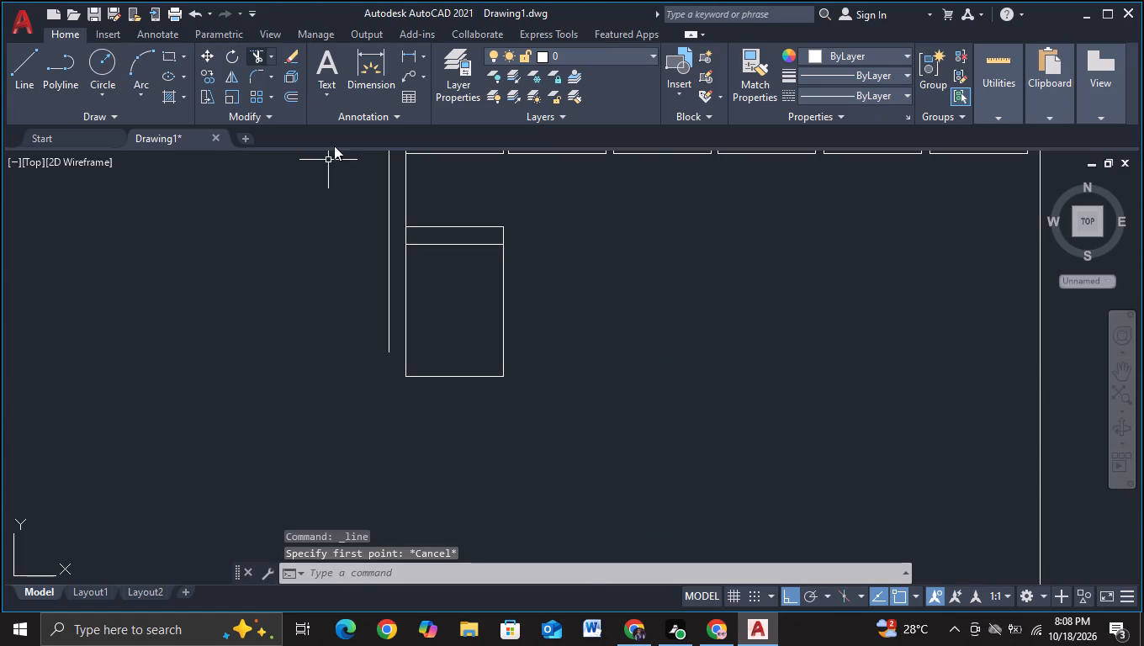
{"action": "left_click", "coordinate": [401, 189]}
{"action": "left_click", "coordinate": [412, 186]}
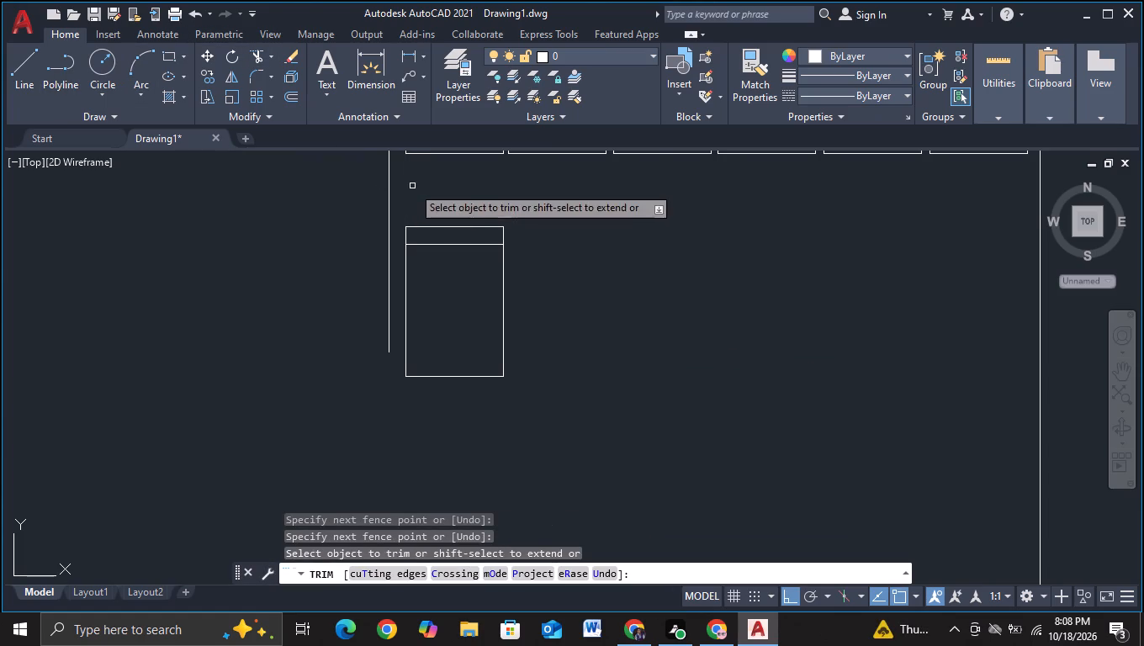
Add a horizontal divider near the new panel's lower edge and trim its overhanging ends to the panel's sides.
{"action": "left_click", "coordinate": [38, 81]}
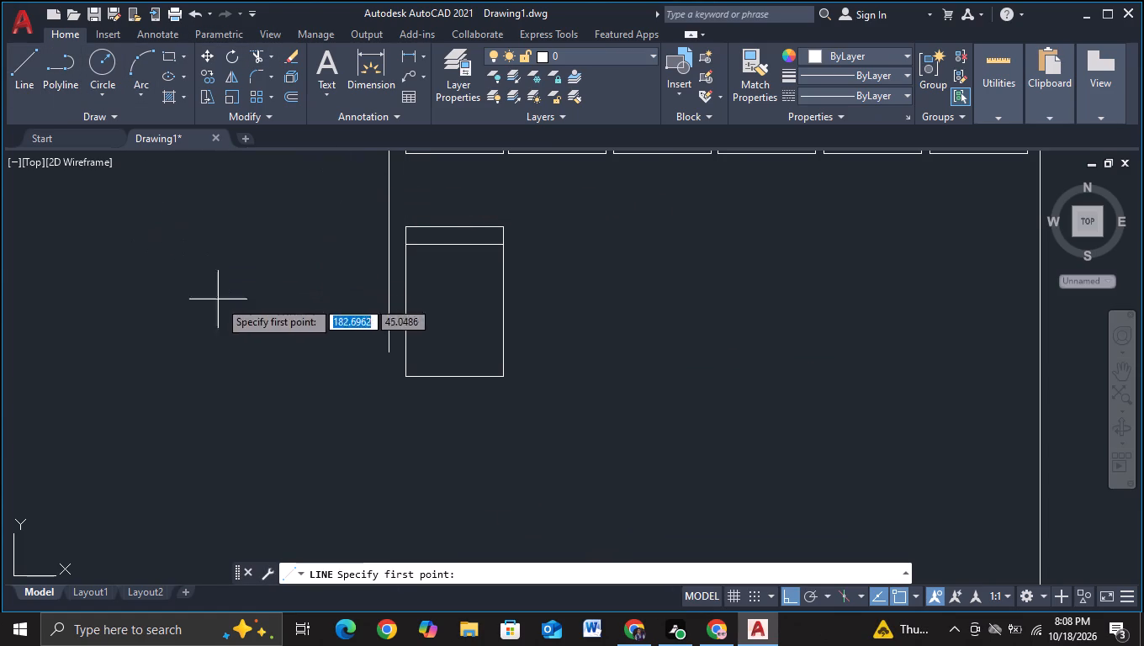
{"action": "middle_click_drag", "start_coordinate": [219, 300], "coordinate": [59, 262]}
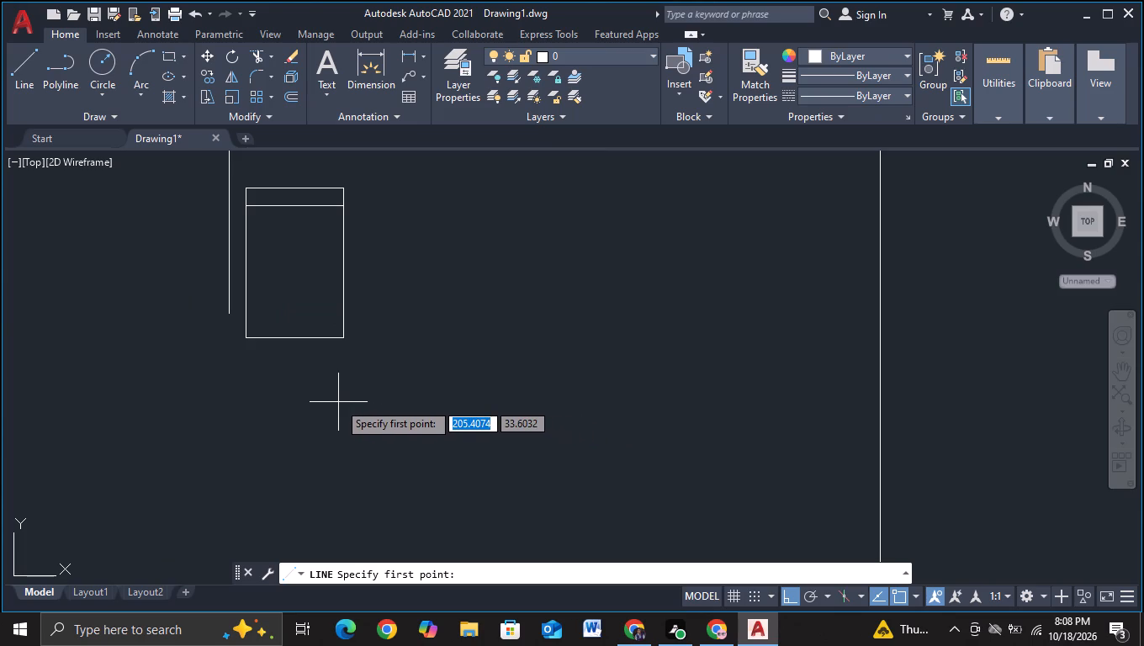
{"action": "scroll", "coordinate": [241, 306], "scroll_direction": "up", "scroll_amount": 2}
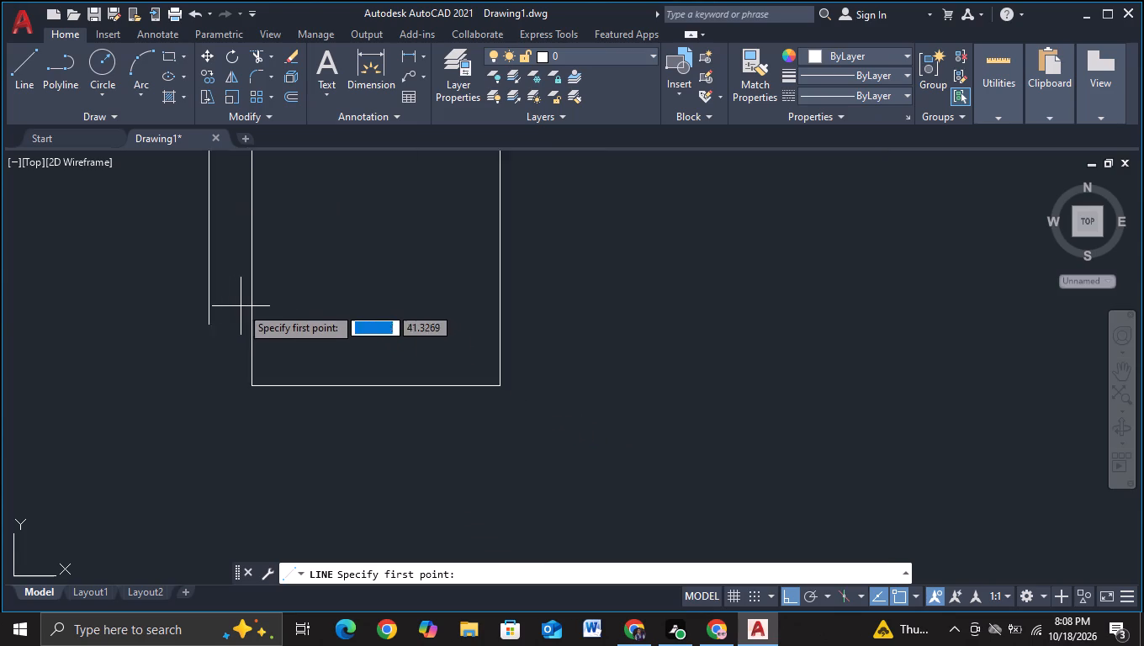
{"action": "left_click", "coordinate": [241, 306]}
{"action": "left_click", "coordinate": [699, 342]}
{"action": "key", "text": "Escape"}
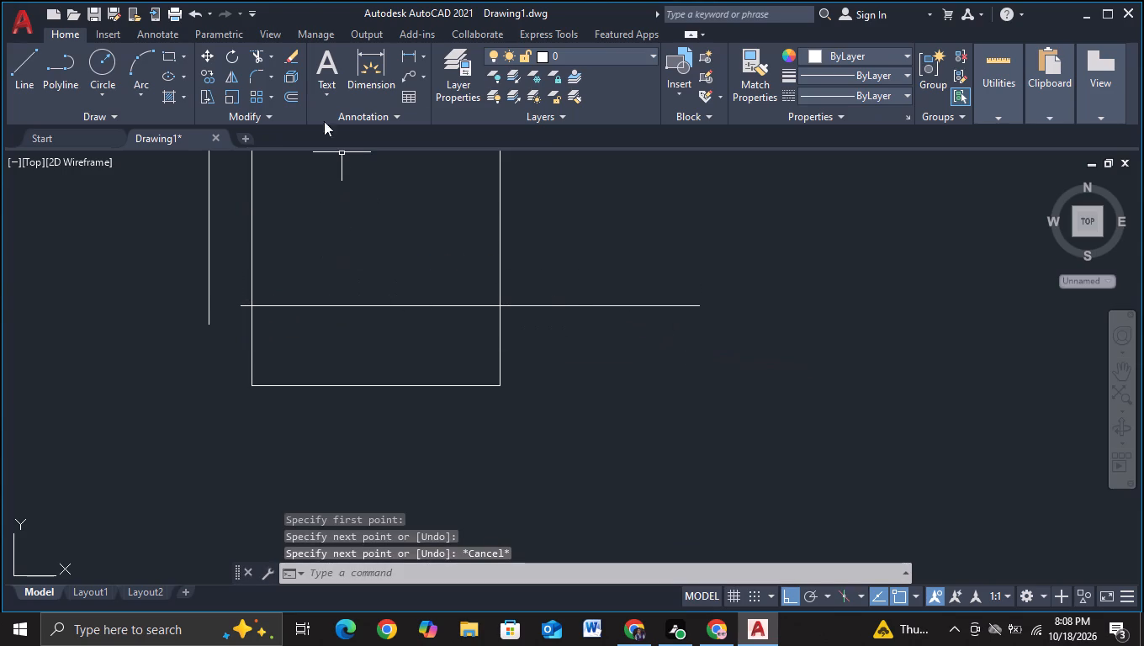
{"action": "left_click", "coordinate": [262, 59]}
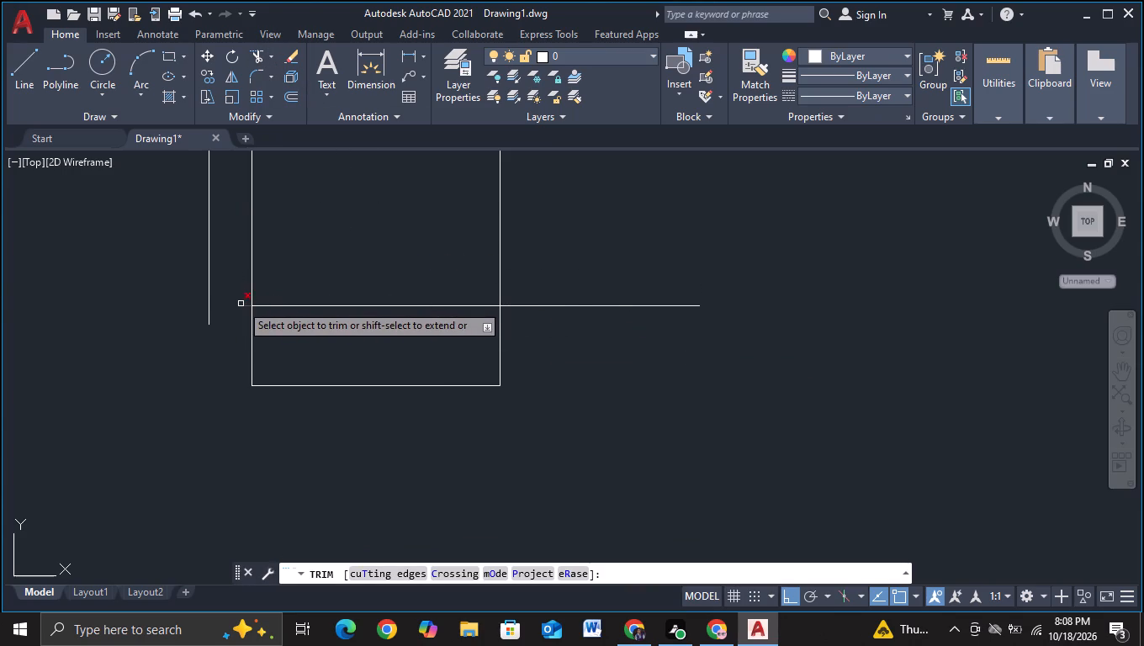
{"action": "left_click", "coordinate": [241, 304]}
{"action": "left_click_drag", "start_coordinate": [607, 250], "coordinate": [628, 441]}
{"action": "scroll", "coordinate": [626, 436], "scroll_direction": "down", "scroll_amount": 3}
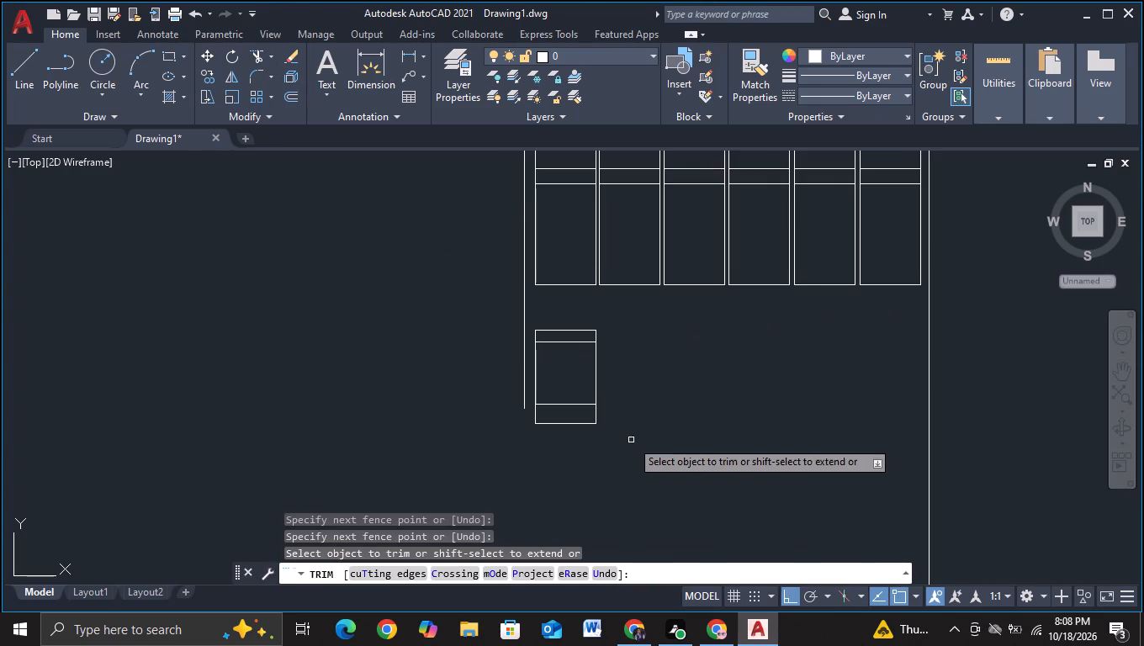
{"action": "middle_click_drag", "start_coordinate": [631, 435], "coordinate": [628, 384]}
{"action": "key", "text": "Escape"}
With object snap off, draw a vertical line through the middle of the lower panel, overhanging its upper and lower edges.
{"action": "left_click", "coordinate": [39, 98]}
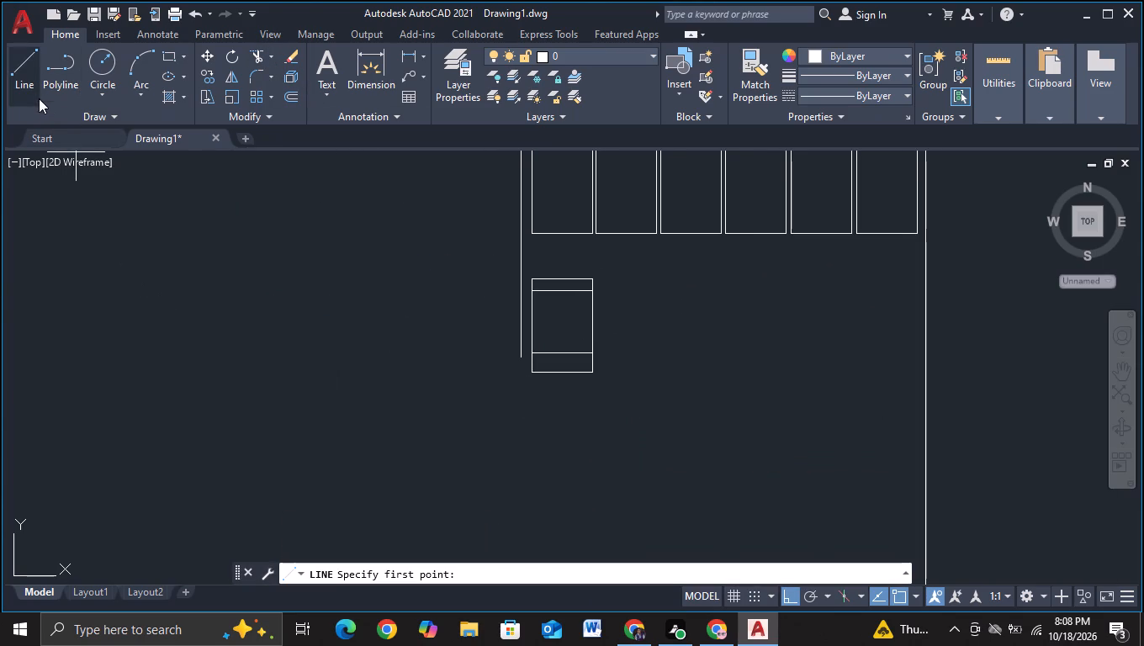
{"action": "scroll", "coordinate": [585, 444], "scroll_direction": "up", "scroll_amount": 1}
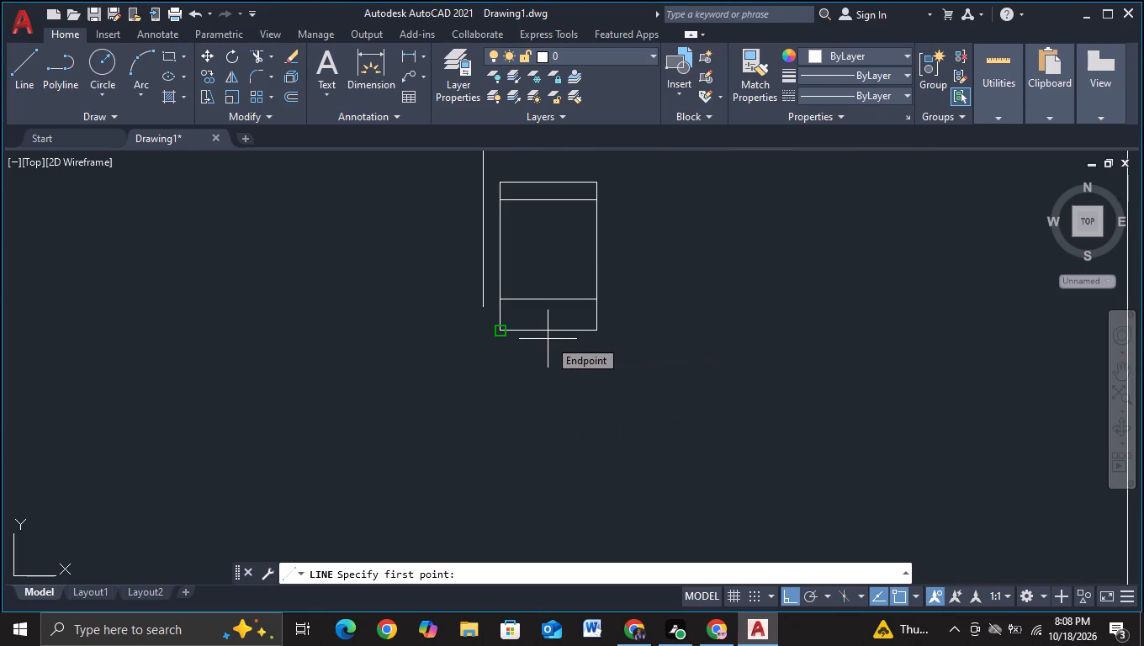
{"action": "key", "text": "F3"}
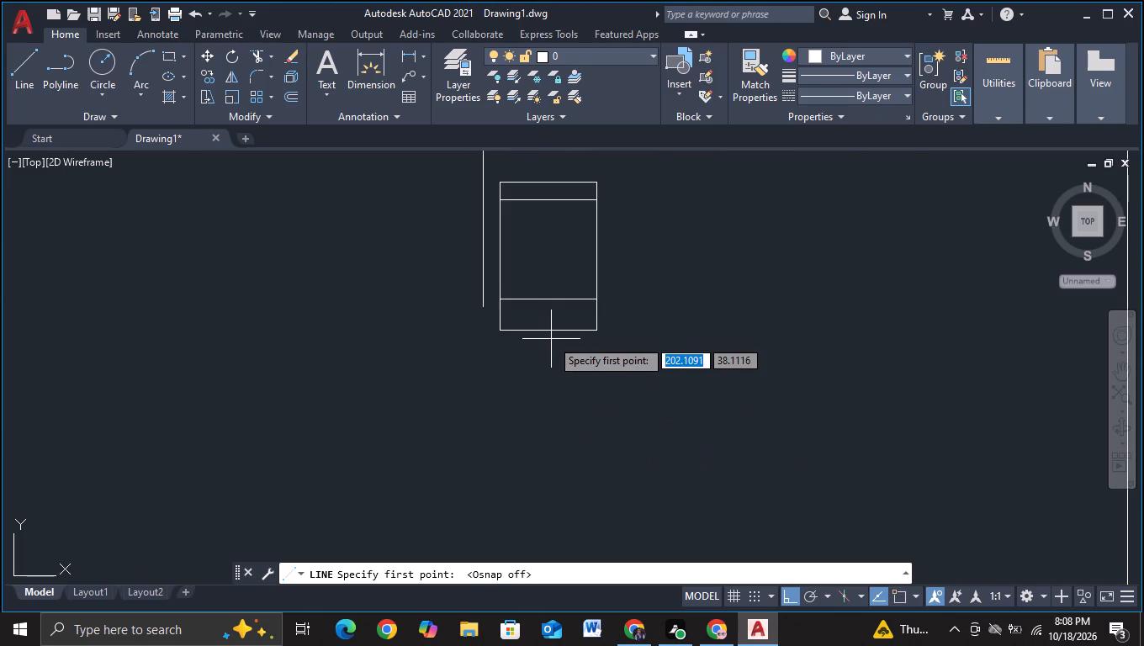
{"action": "left_click", "coordinate": [551, 339]}
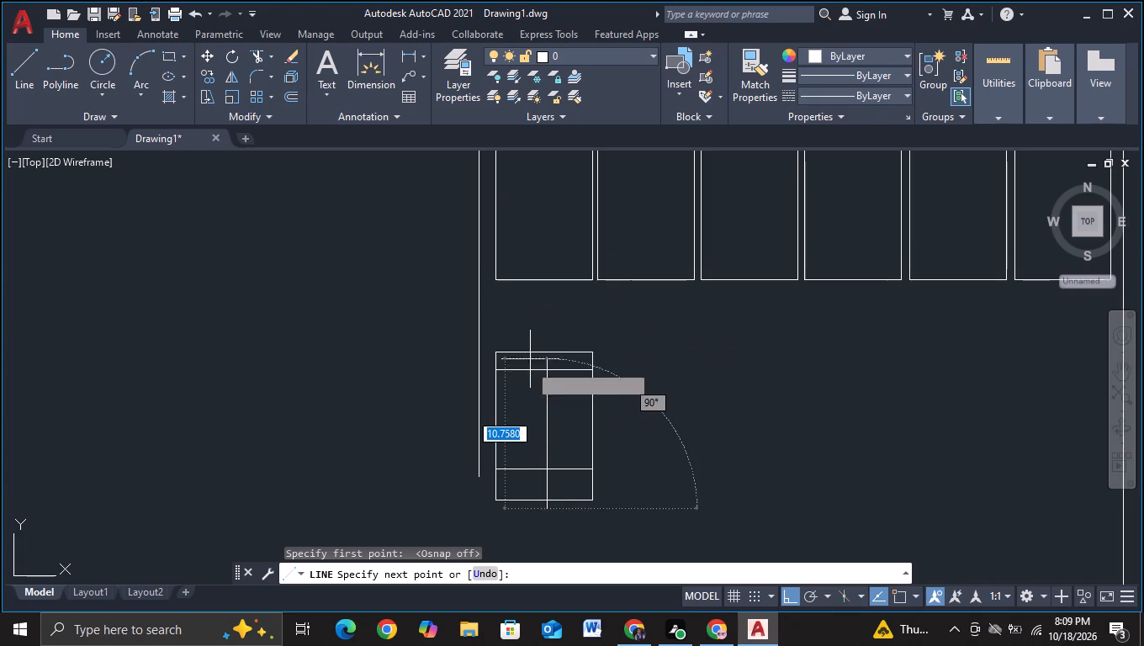
{"action": "left_click", "coordinate": [536, 326]}
{"action": "key", "text": "Escape"}
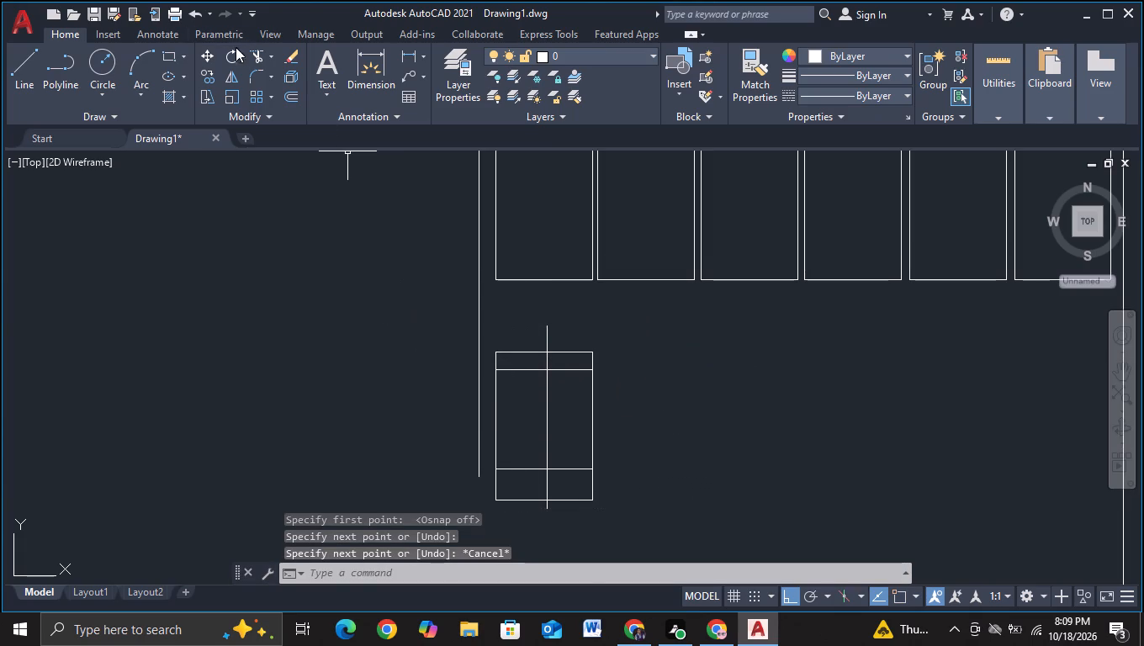
Trim the vertical line so it remains only between the lower panel's two horizontal dividers.
{"action": "left_click", "coordinate": [252, 54]}
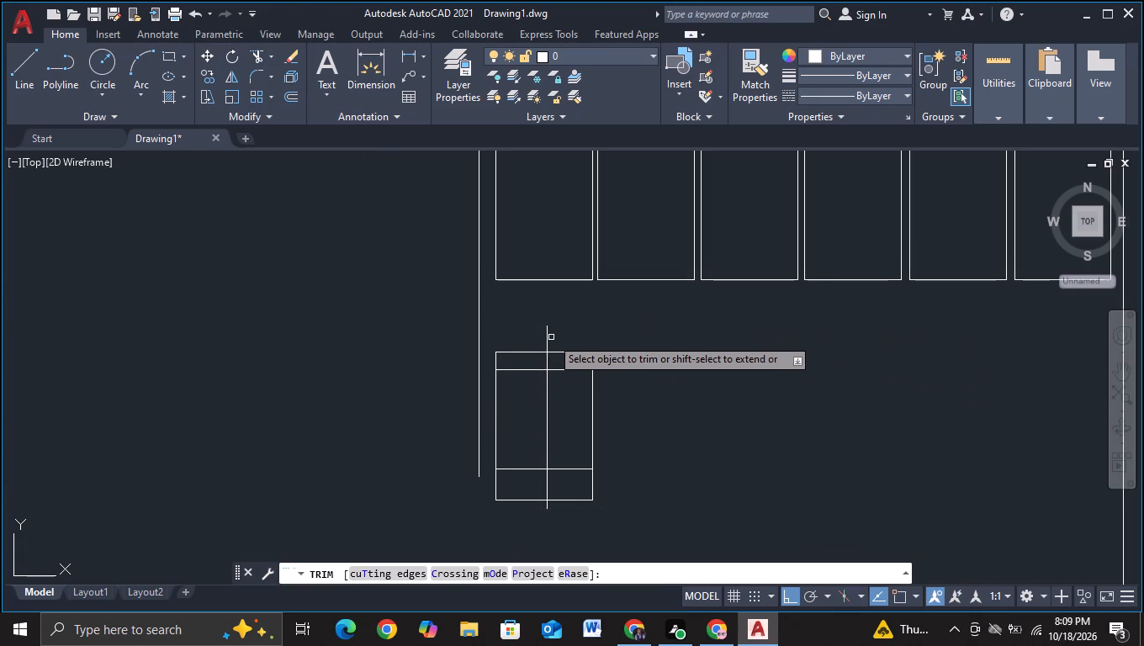
{"action": "left_click_drag", "start_coordinate": [559, 336], "coordinate": [527, 338]}
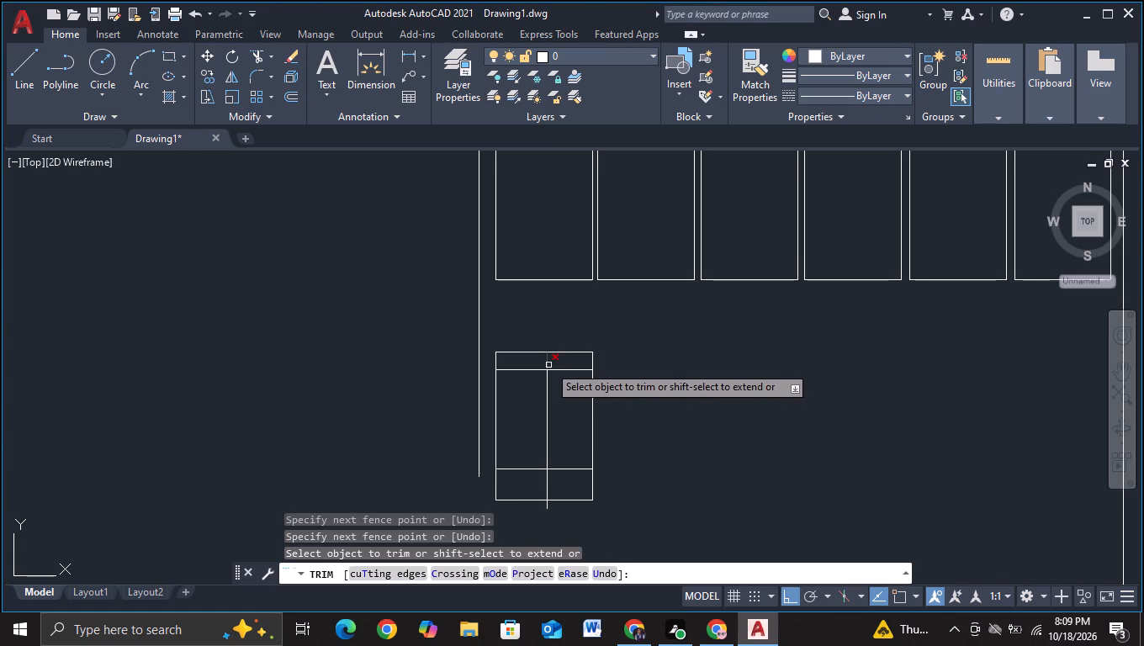
{"action": "left_click", "coordinate": [548, 365]}
{"action": "left_click_drag", "start_coordinate": [560, 486], "coordinate": [536, 483]}
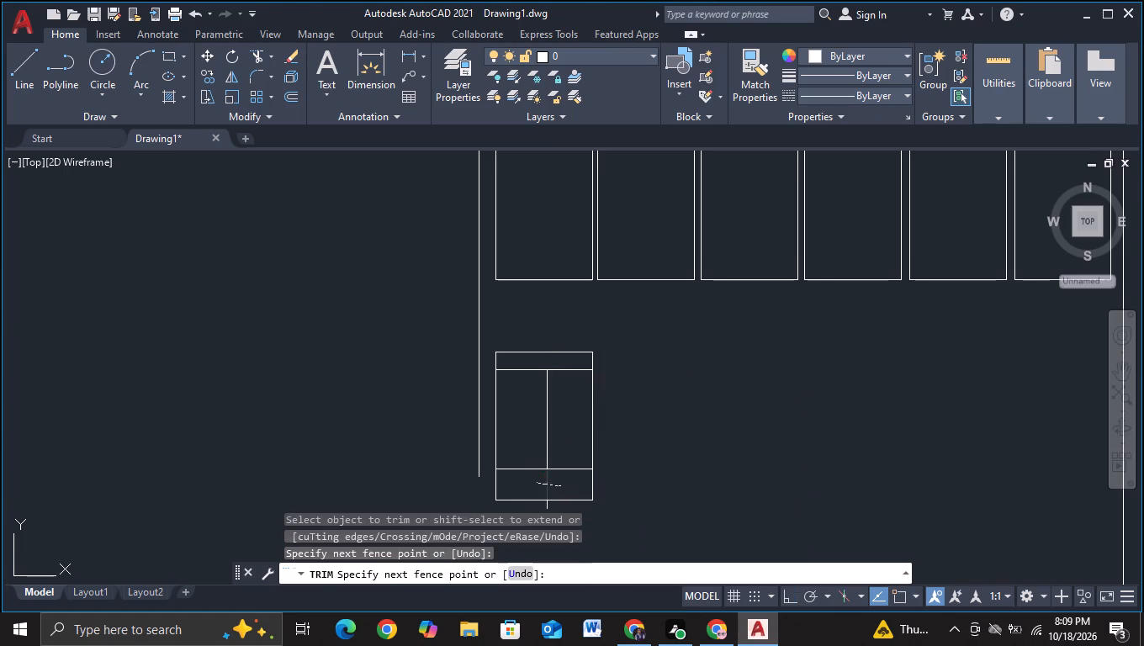
{"action": "middle_click_drag", "start_coordinate": [549, 486], "coordinate": [537, 391]}
{"action": "scroll", "coordinate": [533, 427], "scroll_direction": "up", "scroll_amount": 1}
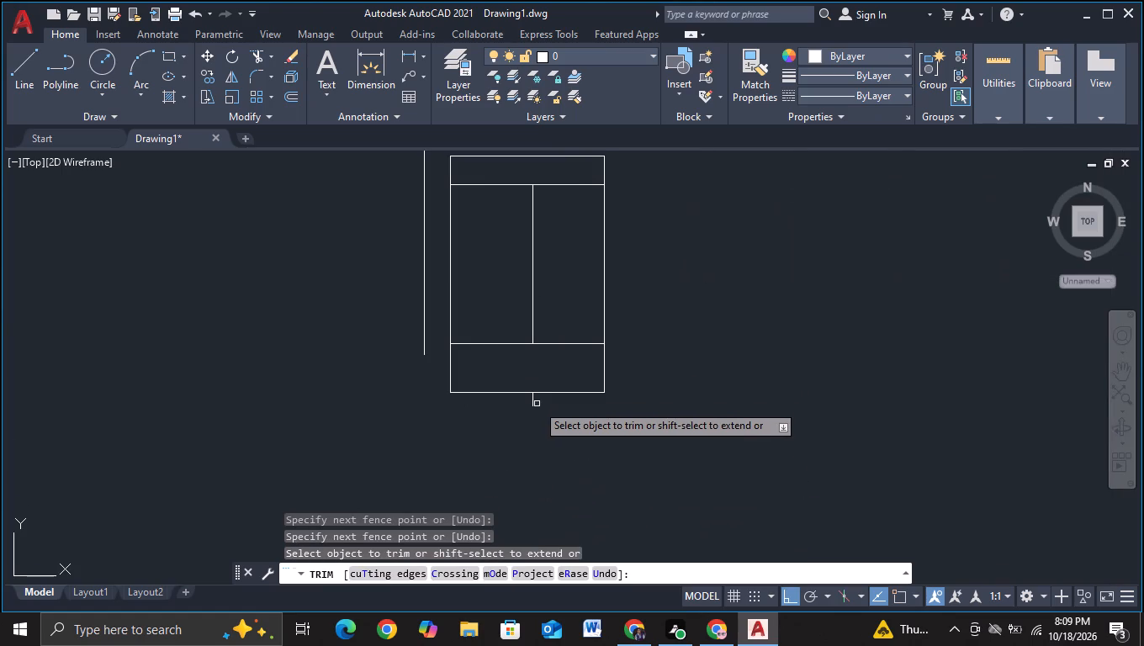
{"action": "left_click", "coordinate": [533, 405]}
{"action": "scroll", "coordinate": [568, 434], "scroll_direction": "down", "scroll_amount": 1}
{"action": "key", "text": "Escape"}
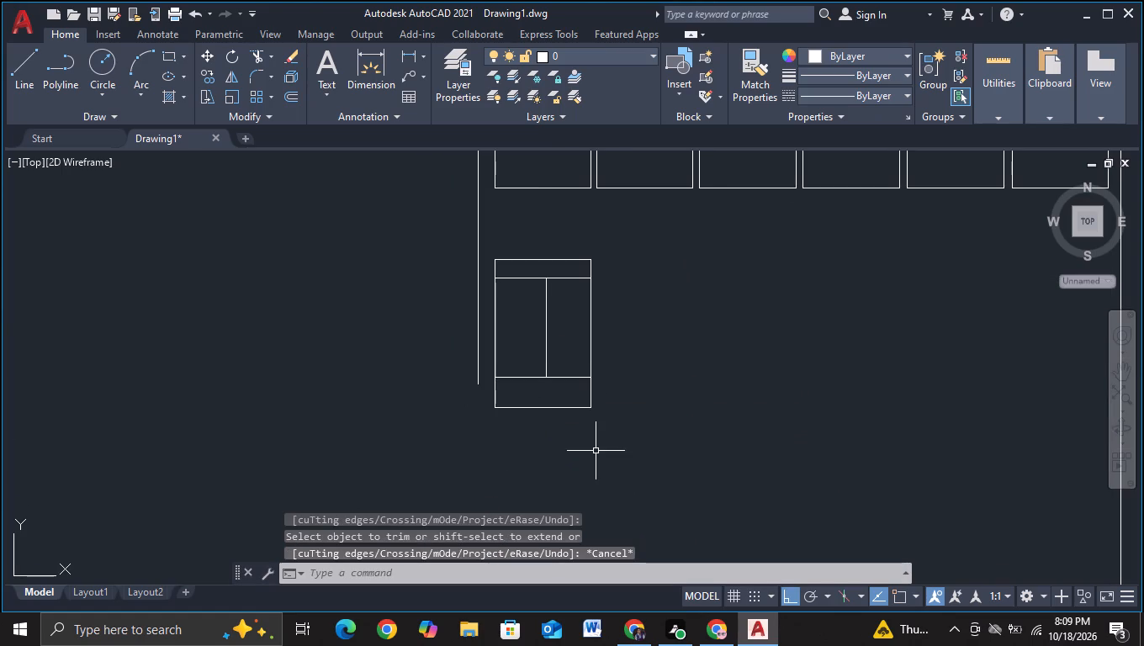
Add a horizontal line across the lower panel's upper strip and trim its overhanging ends to the panel's sides.
{"action": "middle_click", "coordinate": [596, 418]}
{"action": "middle_click_drag", "start_coordinate": [613, 449], "coordinate": [609, 417]}
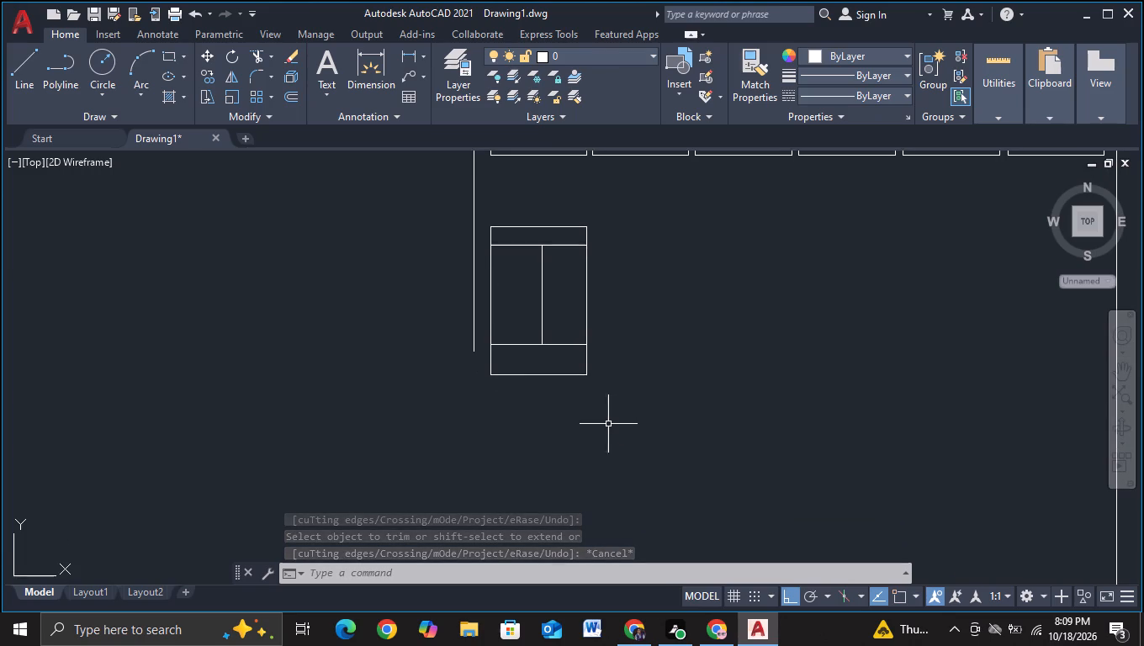
{"action": "middle_click_drag", "start_coordinate": [615, 414], "coordinate": [628, 469]}
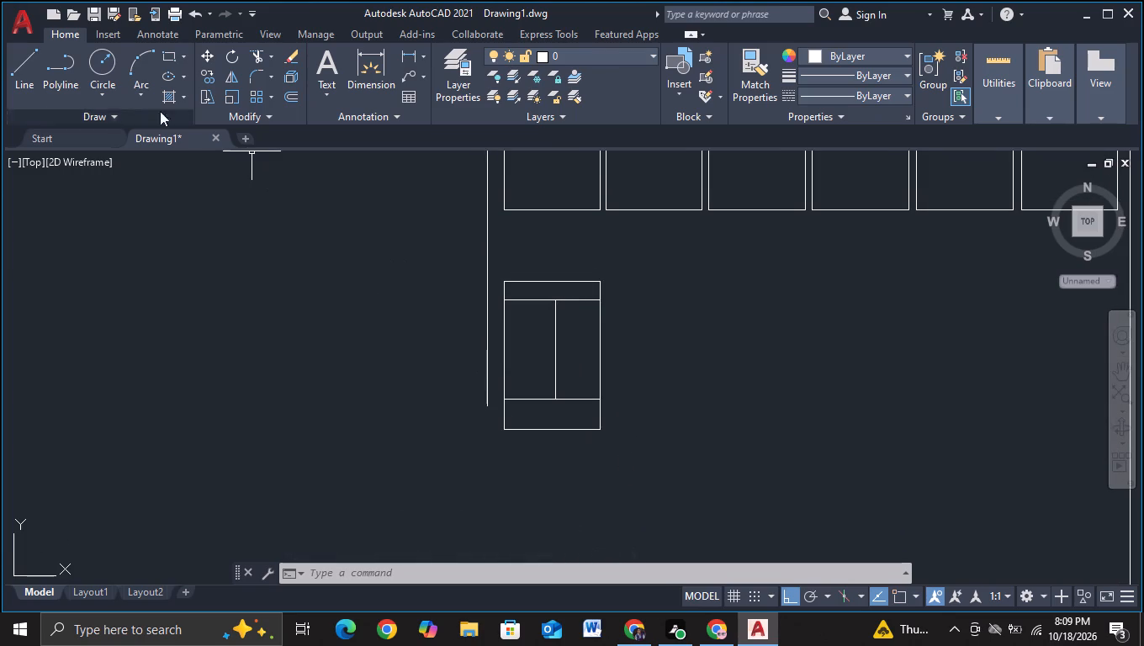
{"action": "left_click", "coordinate": [27, 77]}
{"action": "scroll", "coordinate": [663, 323], "scroll_direction": "up", "scroll_amount": 2}
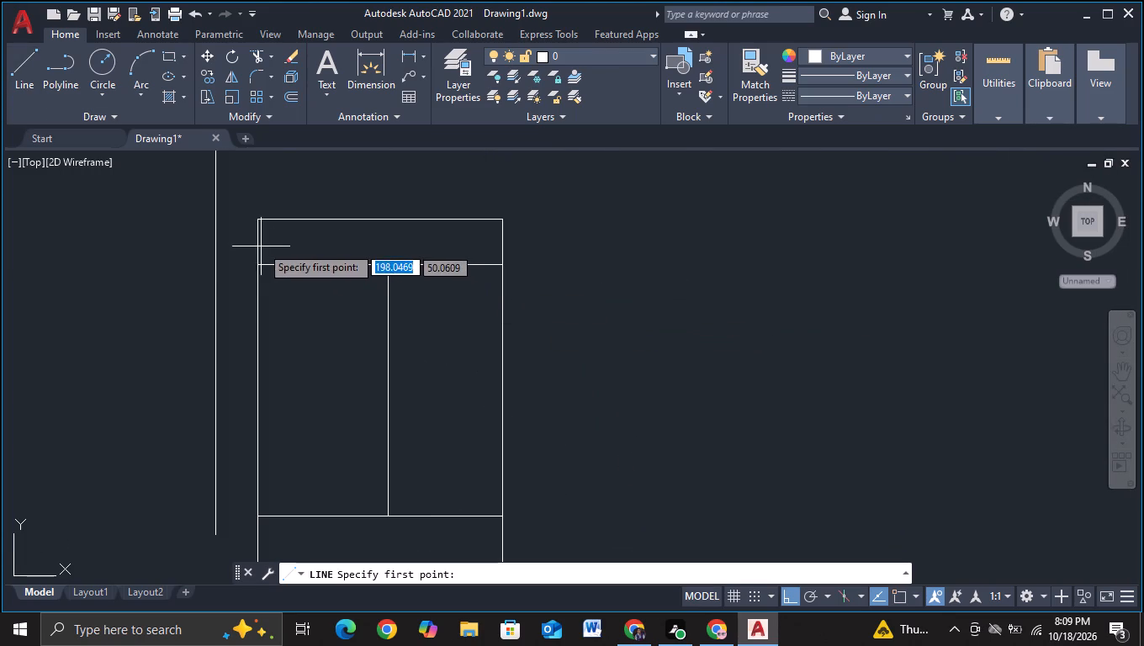
{"action": "left_click", "coordinate": [249, 239]}
{"action": "left_click", "coordinate": [527, 239]}
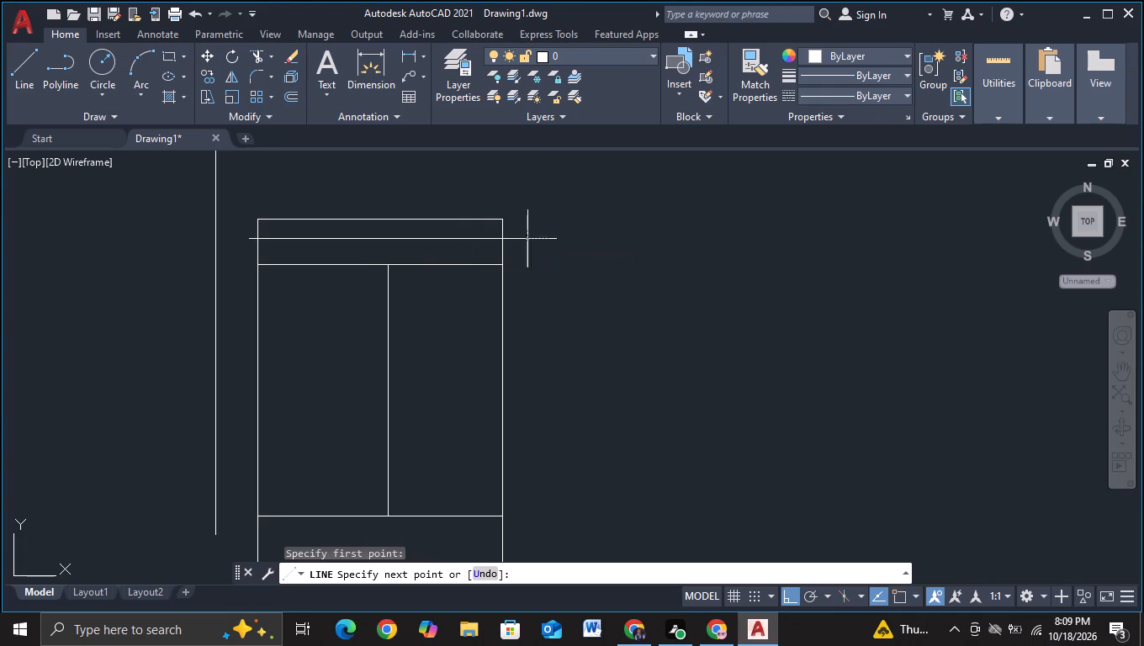
{"action": "key", "text": "Escape"}
{"action": "left_click", "coordinate": [248, 55]}
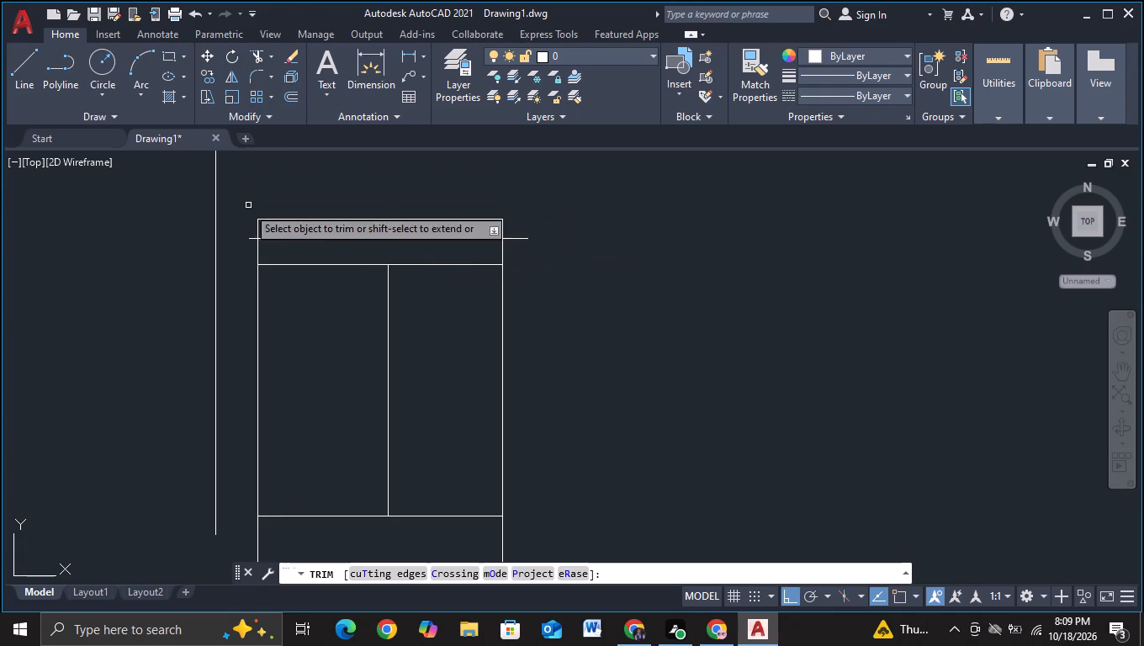
{"action": "left_click", "coordinate": [252, 237]}
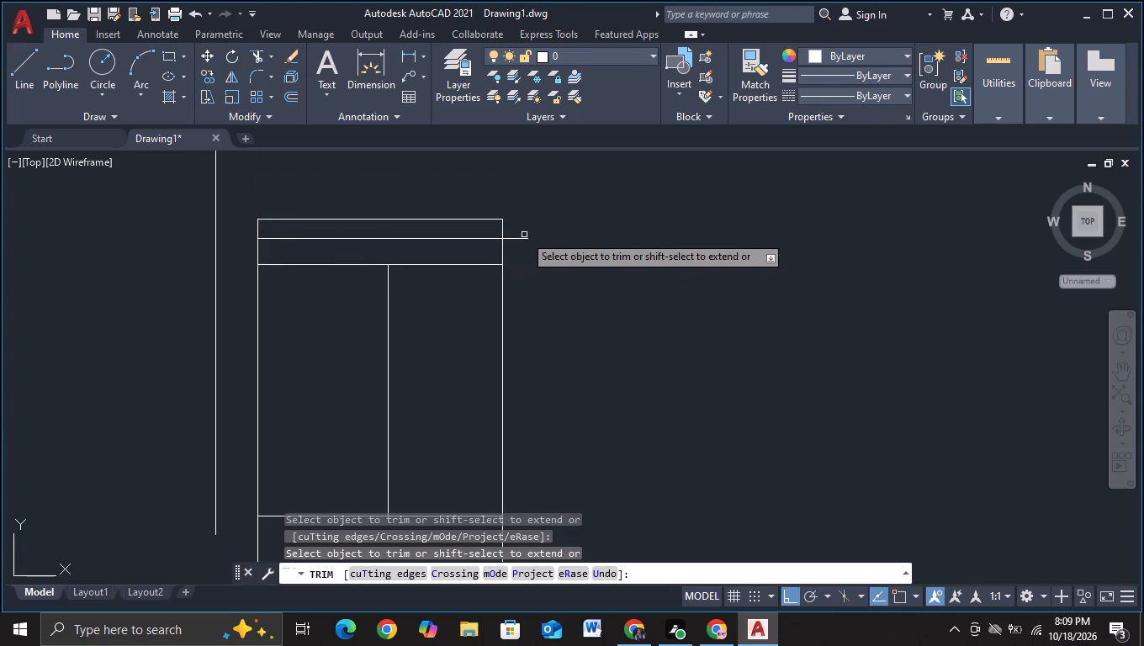
{"action": "left_click", "coordinate": [522, 238]}
{"action": "key", "text": "Escape"}
Move the new horizontal line in the upper strip about 0.33 units up, closer to the panel's upper edge.
{"action": "left_click", "coordinate": [421, 238]}
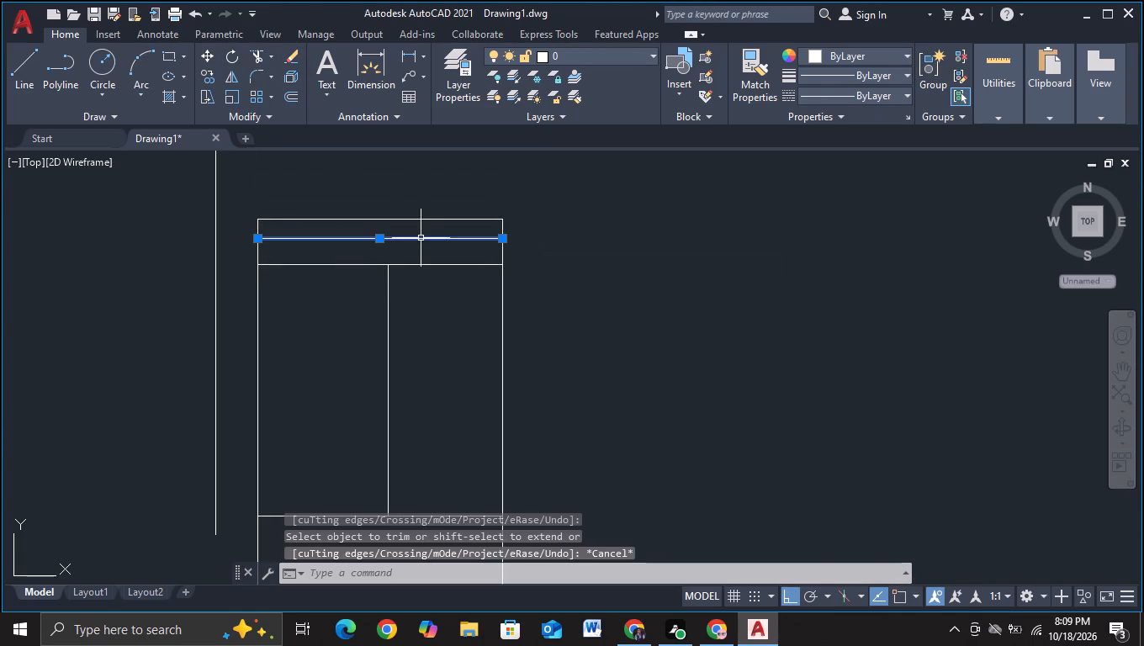
{"action": "key", "text": "m"}
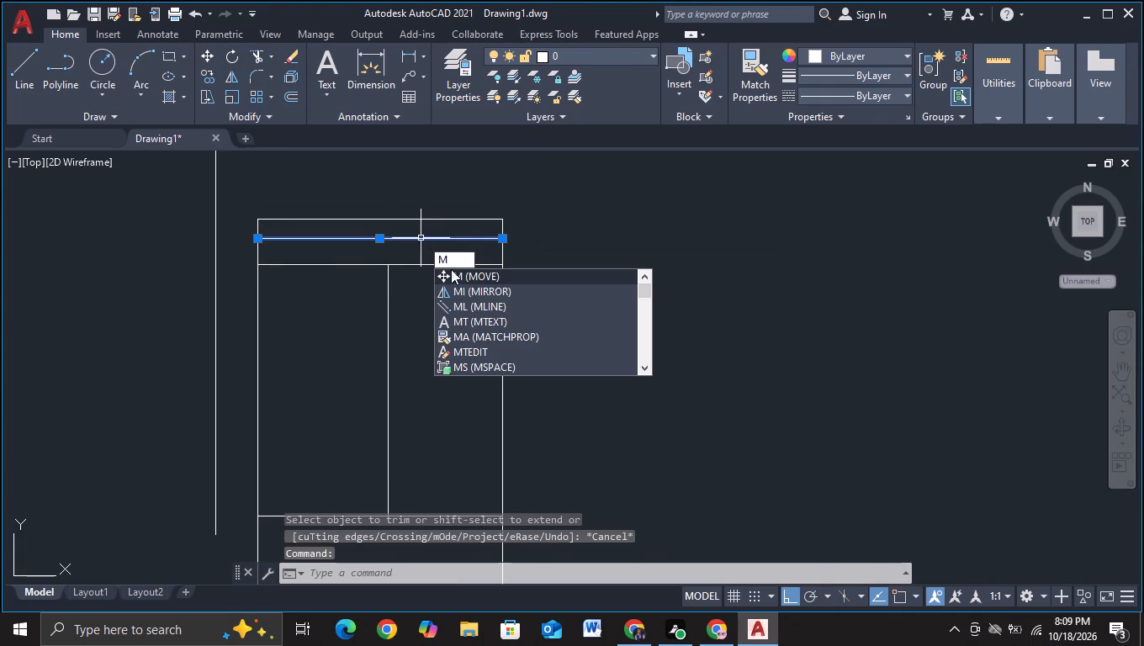
{"action": "left_click", "coordinate": [477, 276]}
{"action": "left_click", "coordinate": [404, 241]}
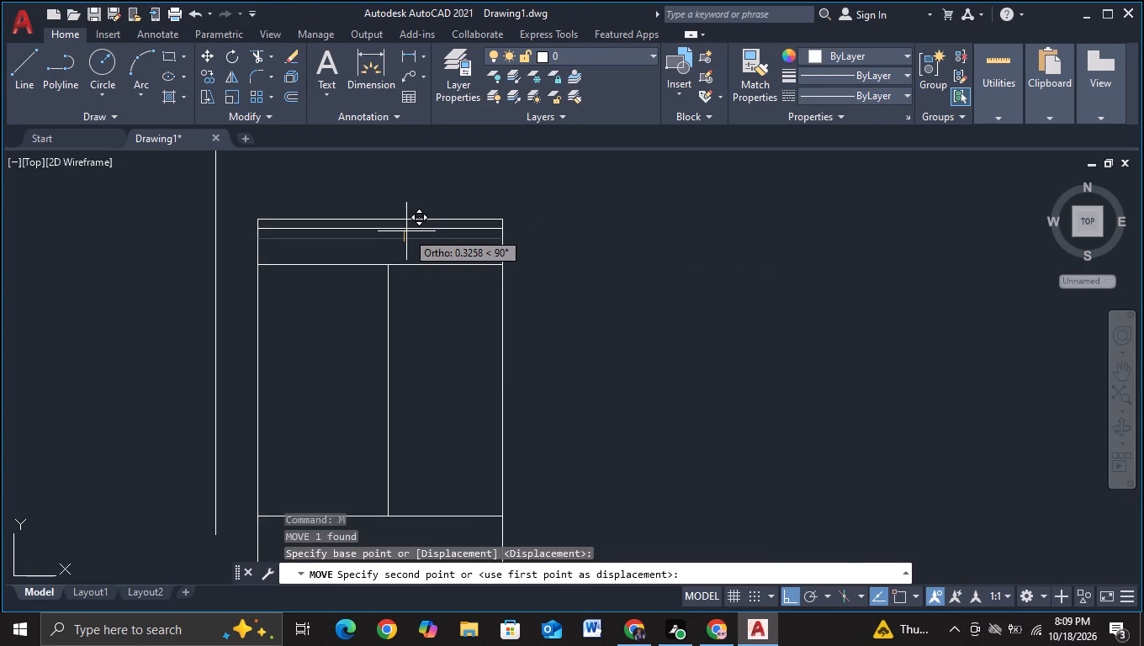
{"action": "left_click", "coordinate": [406, 231]}
{"action": "scroll", "coordinate": [592, 243], "scroll_direction": "down", "scroll_amount": 2}
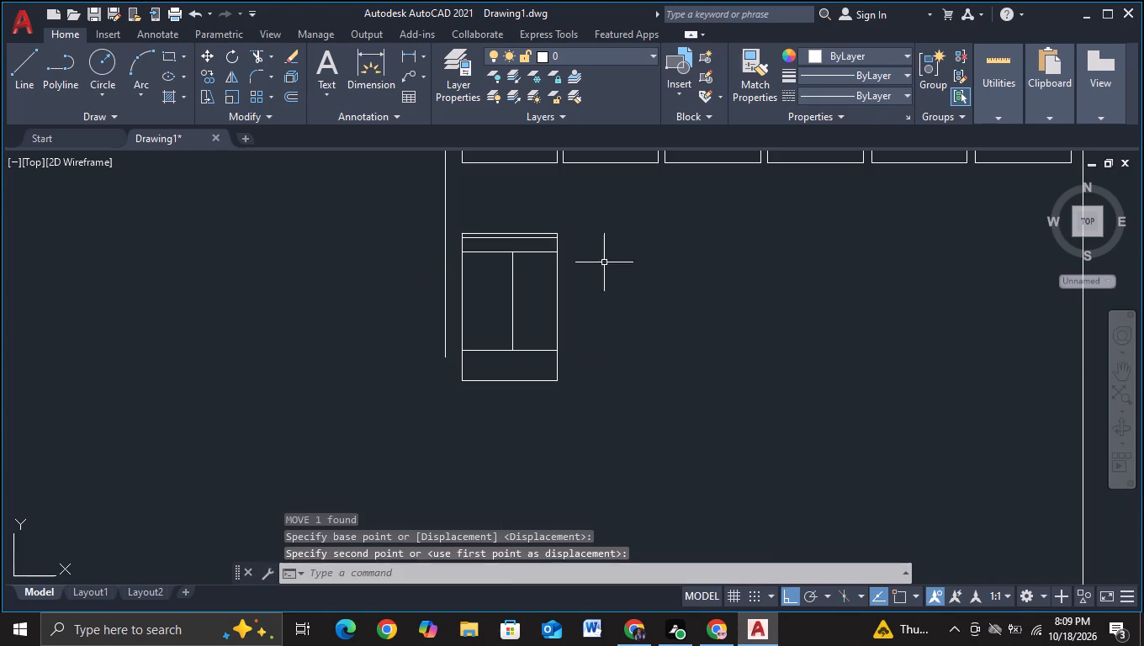
Copy the complete divided lower panel horizontally to the right of the original.
{"action": "middle_click_drag", "start_coordinate": [616, 366], "coordinate": [618, 322]}
{"action": "scroll", "coordinate": [591, 338], "scroll_direction": "down", "scroll_amount": 1}
{"action": "middle_click_drag", "start_coordinate": [601, 350], "coordinate": [599, 335]}
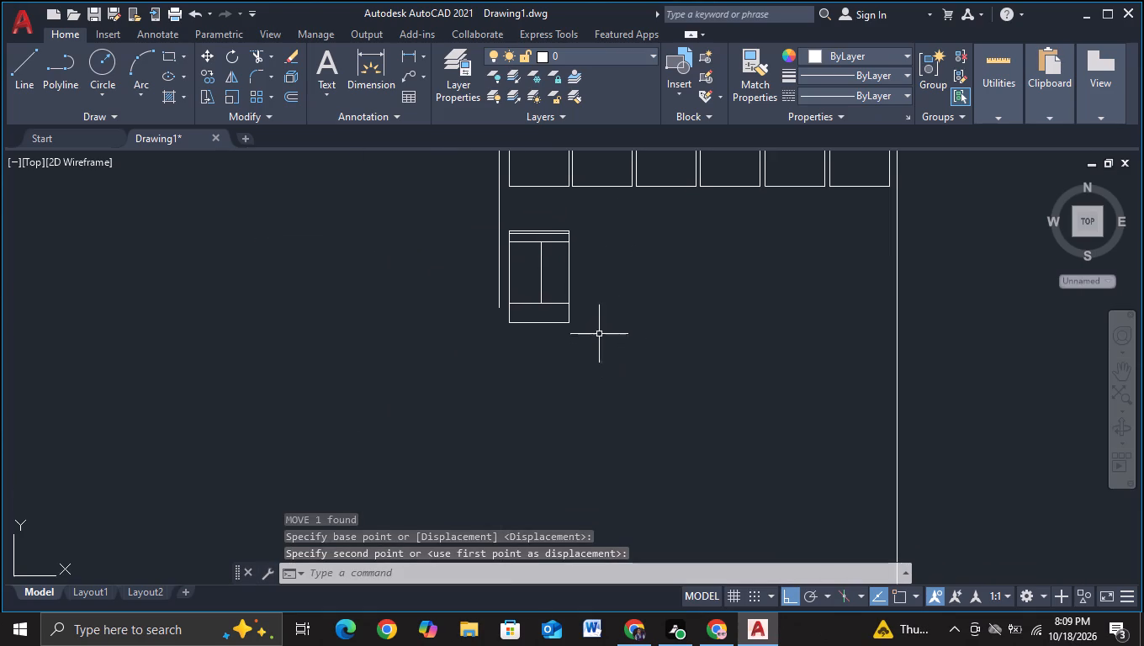
{"action": "scroll", "coordinate": [490, 209], "scroll_direction": "up", "scroll_amount": 2}
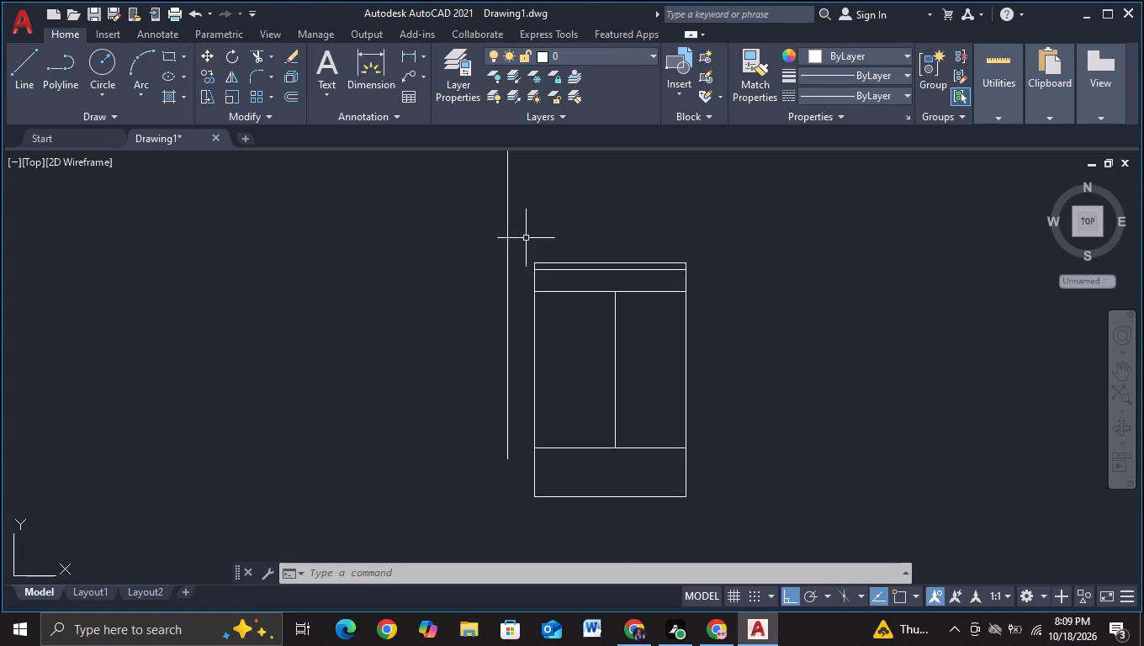
{"action": "left_click", "coordinate": [523, 240]}
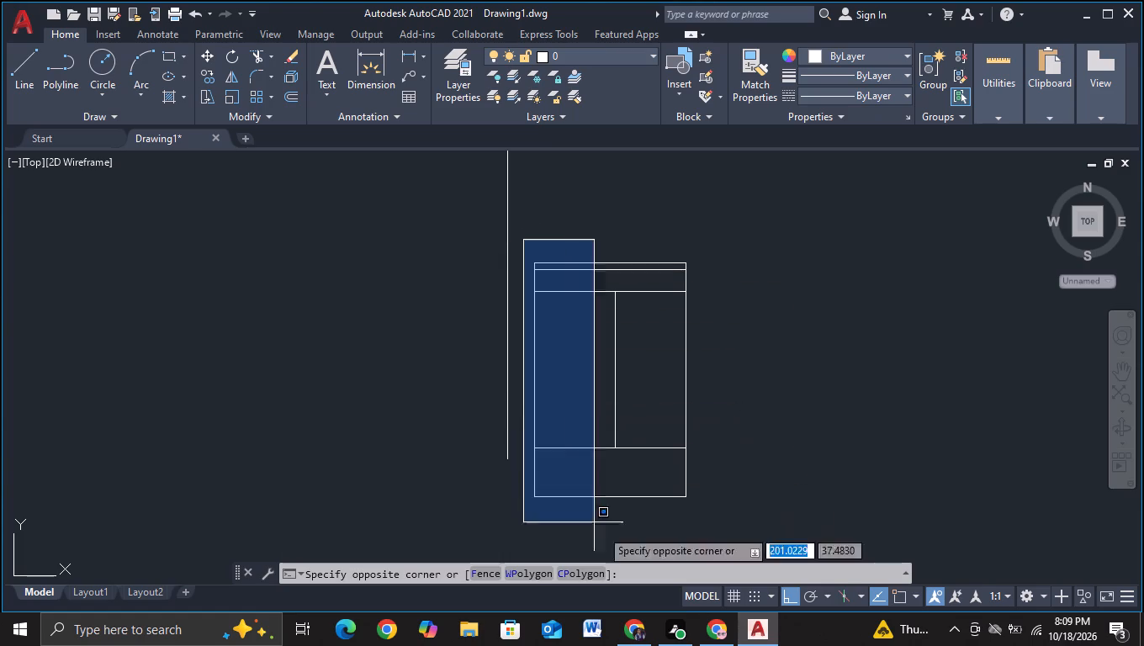
{"action": "left_click", "coordinate": [736, 527]}
{"action": "key", "text": "c"}
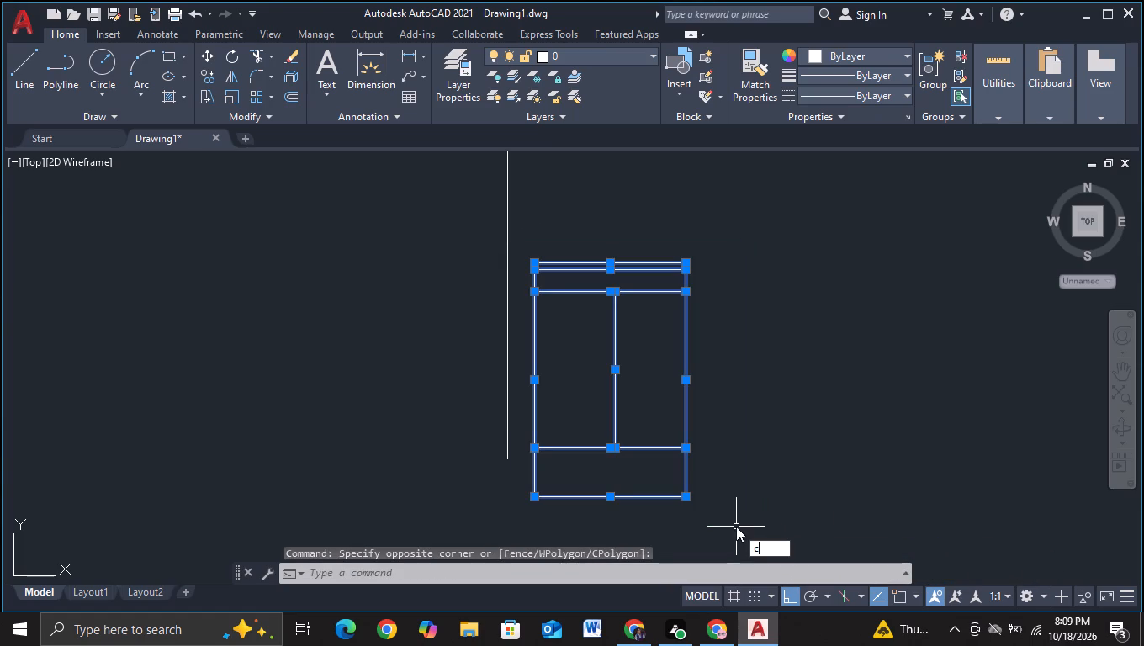
{"action": "left_click", "coordinate": [794, 458]}
{"action": "left_click", "coordinate": [641, 423]}
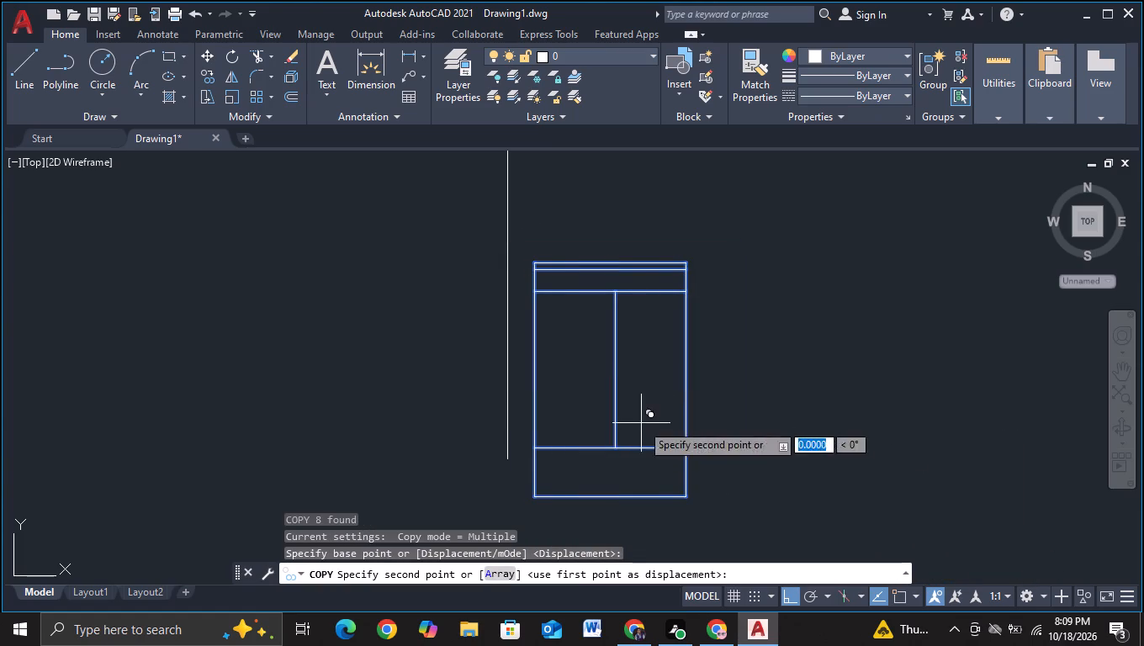
{"action": "scroll", "coordinate": [833, 432], "scroll_direction": "down", "scroll_amount": 2}
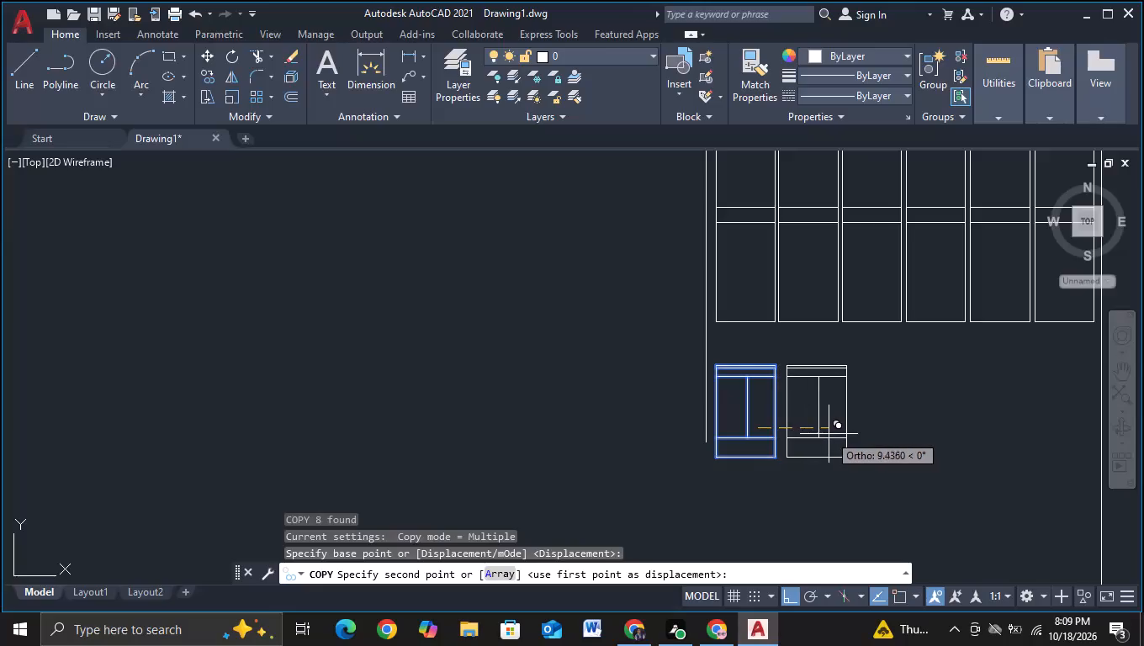
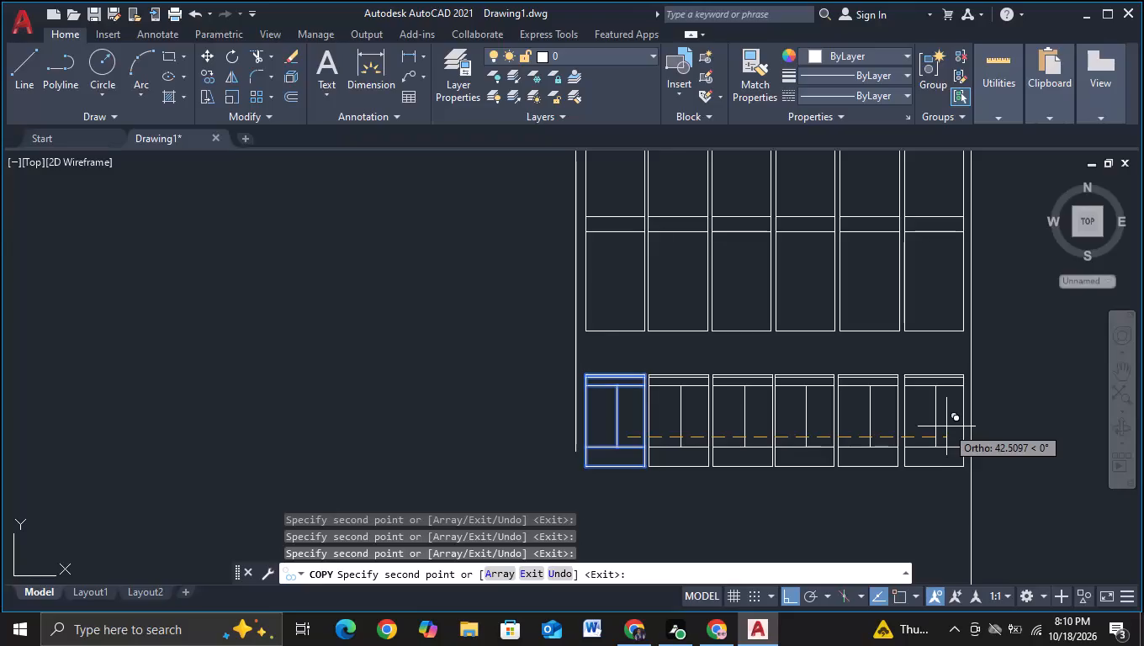
Place the sixth copy of the divided lower panel at the right end of its row and finish the Copy.
{"action": "scroll", "coordinate": [946, 426], "scroll_direction": "up", "scroll_amount": 1}
{"action": "left_click", "coordinate": [940, 430]}
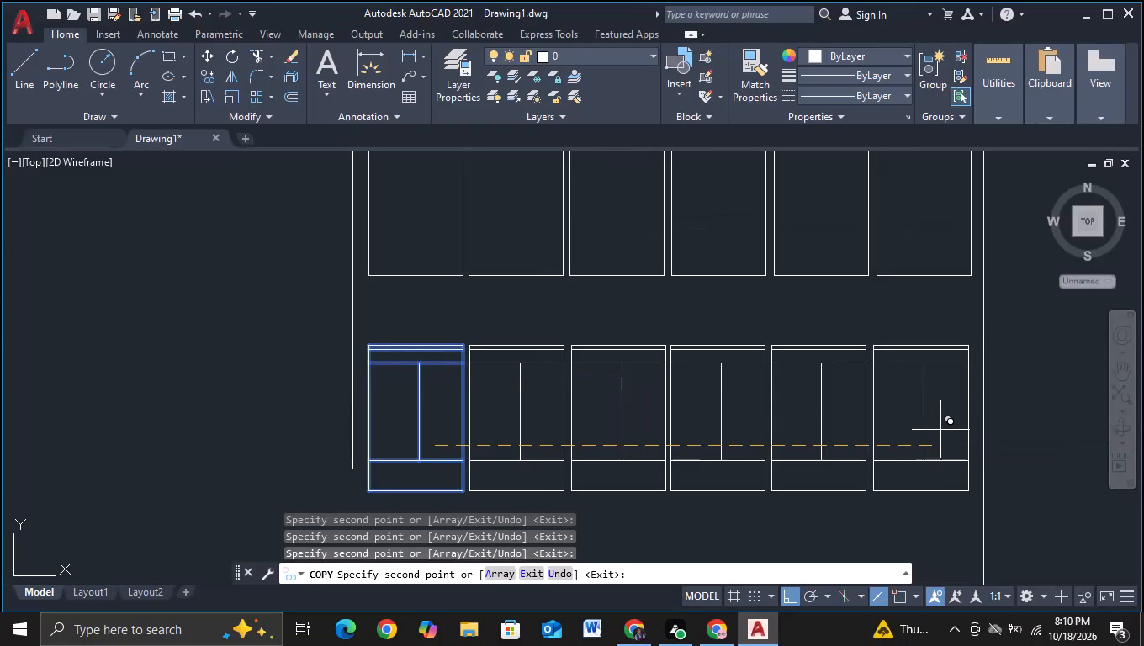
{"action": "key", "text": "Escape"}
Copy the whole row of six divided lower panels straight down by about 15.7 units to form a second row.
{"action": "scroll", "coordinate": [873, 463], "scroll_direction": "down", "scroll_amount": 2}
{"action": "middle_click_drag", "start_coordinate": [826, 510], "coordinate": [824, 461]}
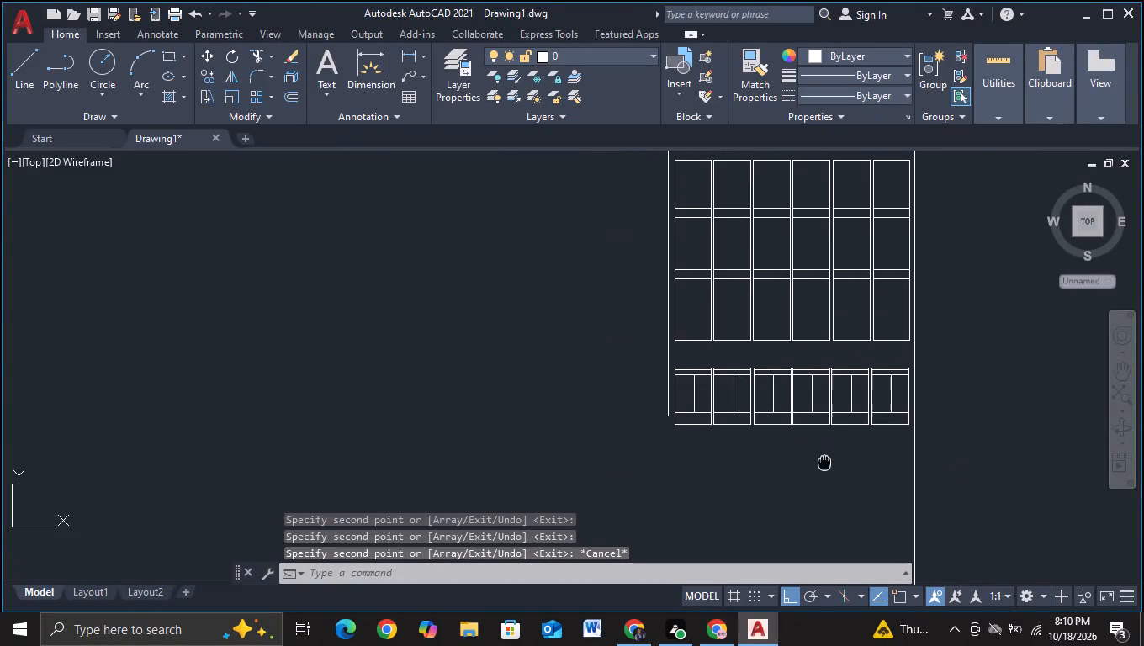
{"action": "scroll", "coordinate": [720, 460], "scroll_direction": "up", "scroll_amount": 1}
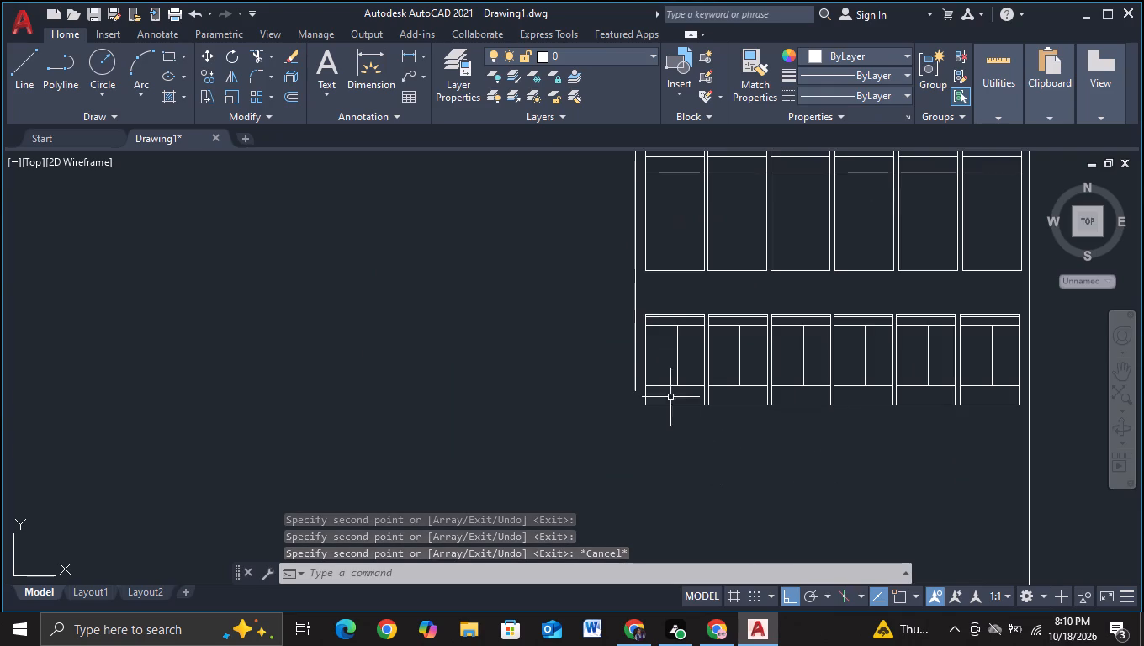
{"action": "left_click", "coordinate": [642, 299]}
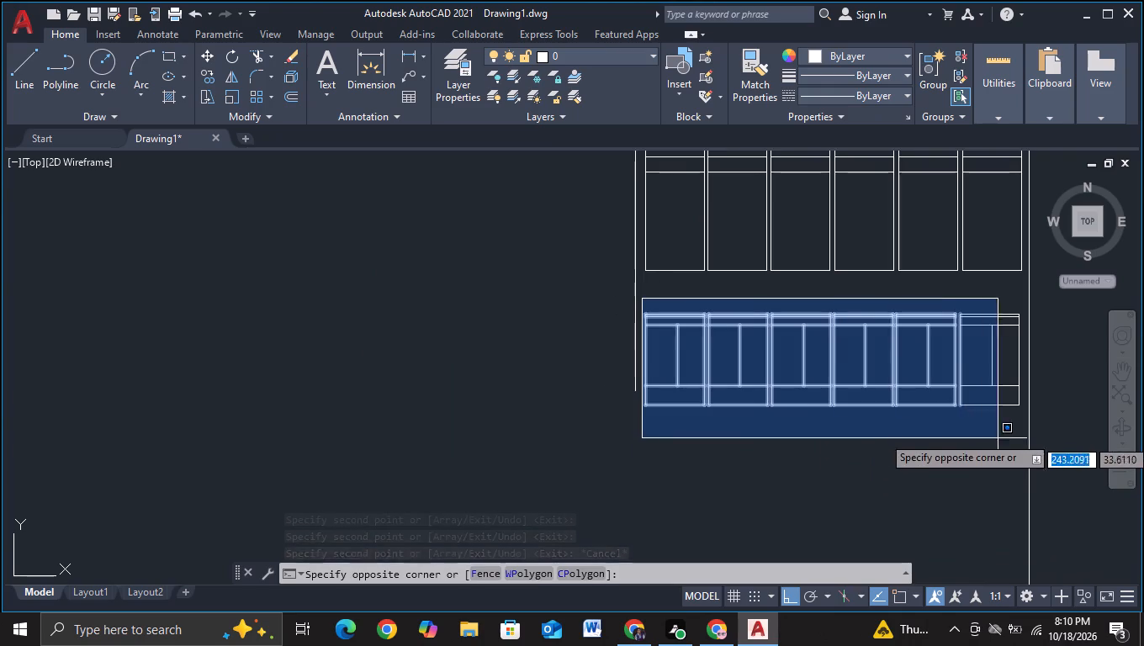
{"action": "left_click", "coordinate": [1025, 433]}
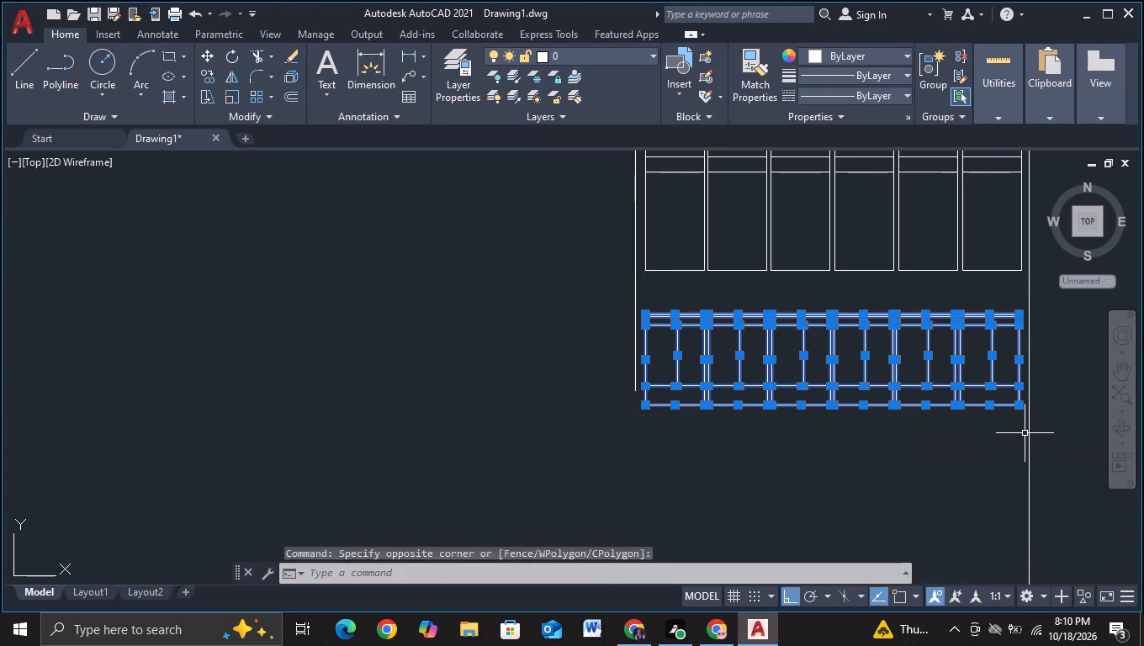
{"action": "key", "text": "c"}
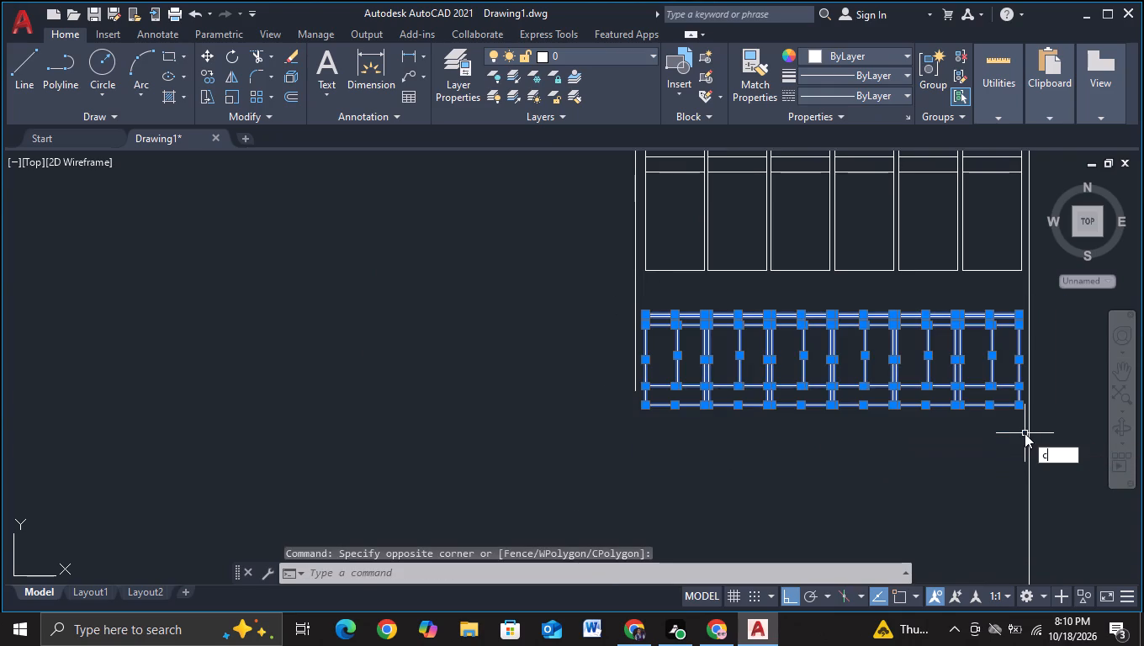
{"action": "left_click", "coordinate": [983, 481]}
{"action": "left_click", "coordinate": [878, 370]}
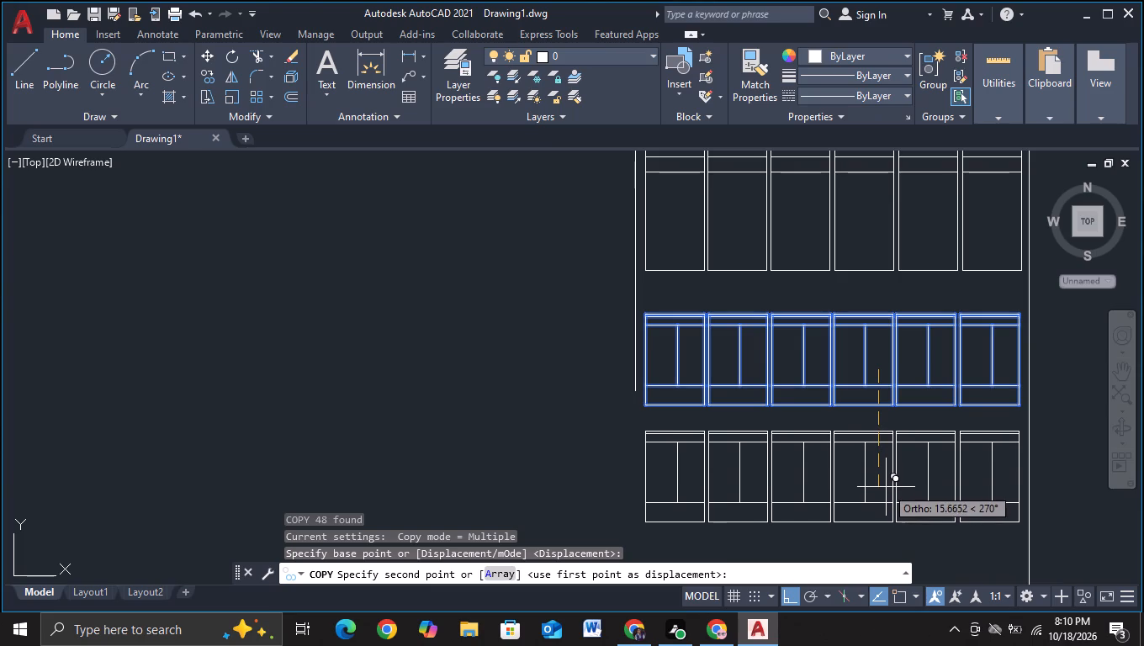
{"action": "left_click", "coordinate": [886, 487]}
{"action": "key", "text": "Escape"}
Draw a line from the left side's lower end about 32 units down and continue it horizontally past the right side, with object snap on.
{"action": "scroll", "coordinate": [886, 487], "scroll_direction": "down", "scroll_amount": 3}
{"action": "middle_click_drag", "start_coordinate": [892, 522], "coordinate": [859, 469]}
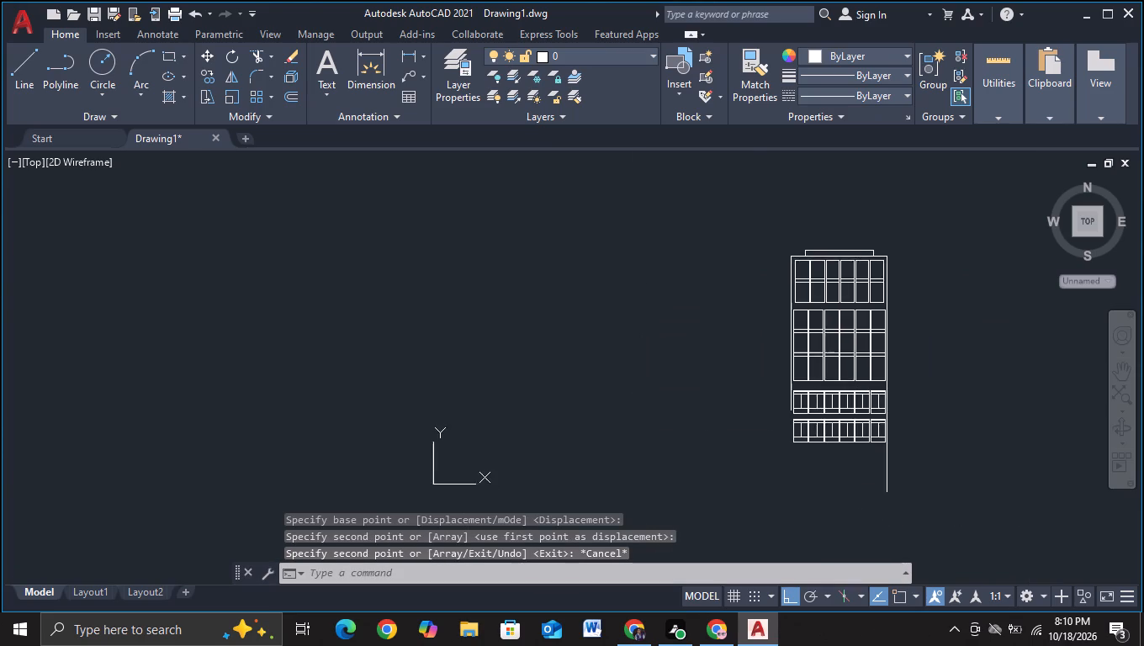
{"action": "scroll", "coordinate": [861, 474], "scroll_direction": "up", "scroll_amount": 2}
{"action": "middle_click_drag", "start_coordinate": [862, 479], "coordinate": [799, 524]}
{"action": "scroll", "coordinate": [989, 437], "scroll_direction": "down", "scroll_amount": 2}
{"action": "scroll", "coordinate": [988, 445], "scroll_direction": "up", "scroll_amount": 1}
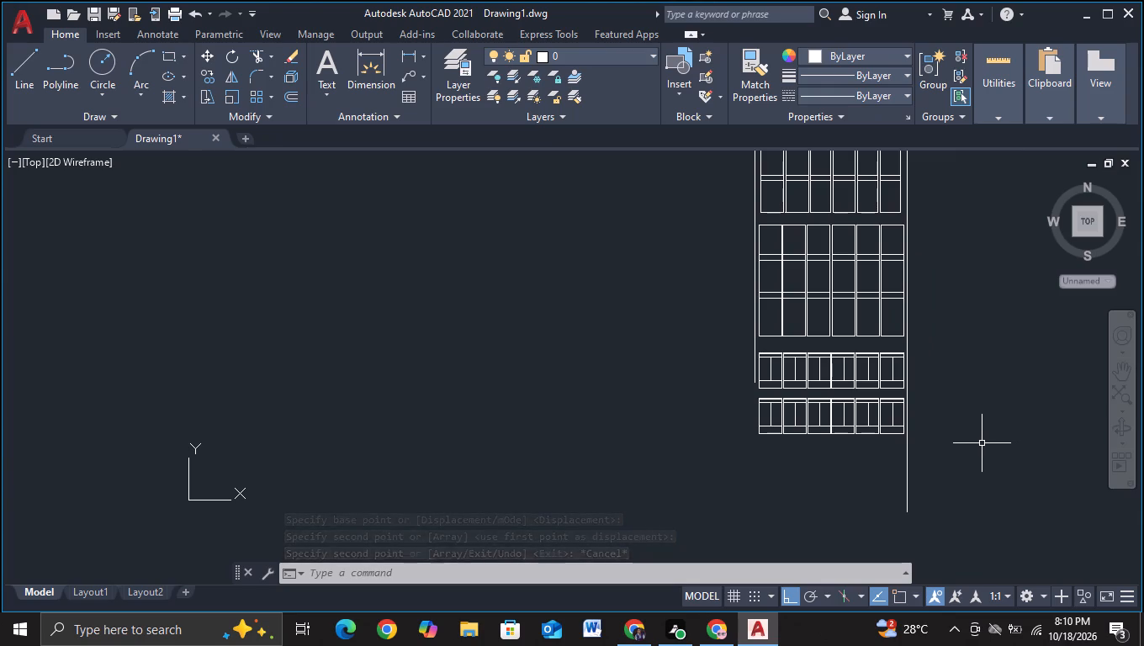
{"action": "middle_click_drag", "start_coordinate": [974, 442], "coordinate": [942, 473]}
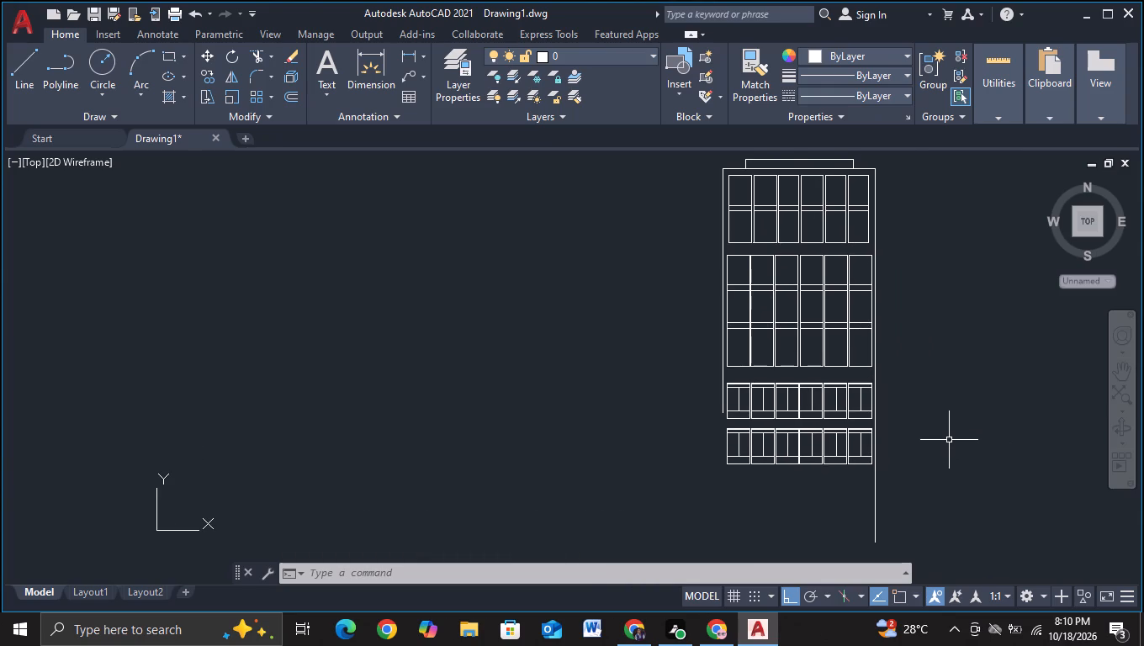
{"action": "middle_click_drag", "start_coordinate": [944, 426], "coordinate": [925, 390]}
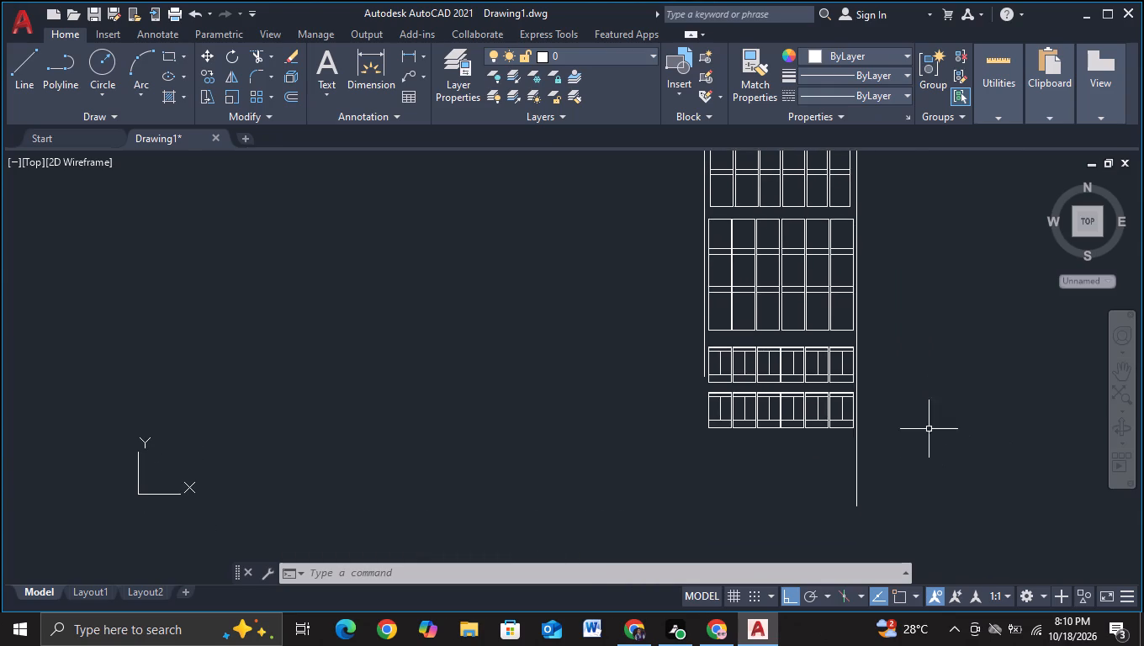
{"action": "middle_click_drag", "start_coordinate": [929, 480], "coordinate": [914, 442]}
{"action": "left_click", "coordinate": [15, 81]}
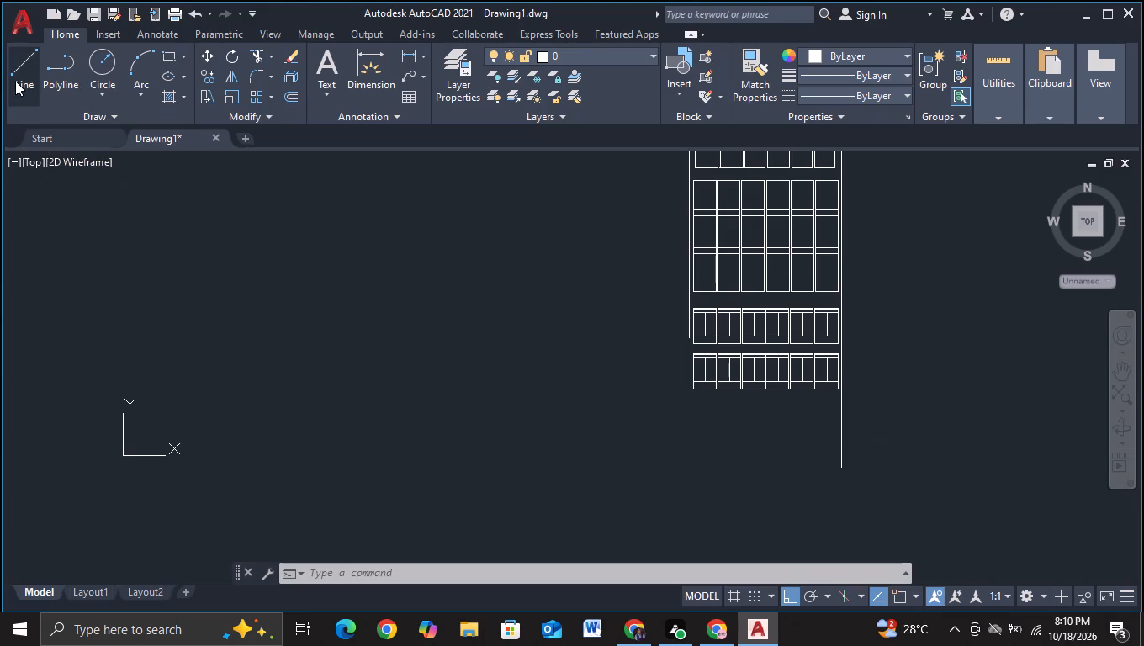
{"action": "middle_click_drag", "start_coordinate": [527, 495], "coordinate": [522, 440]}
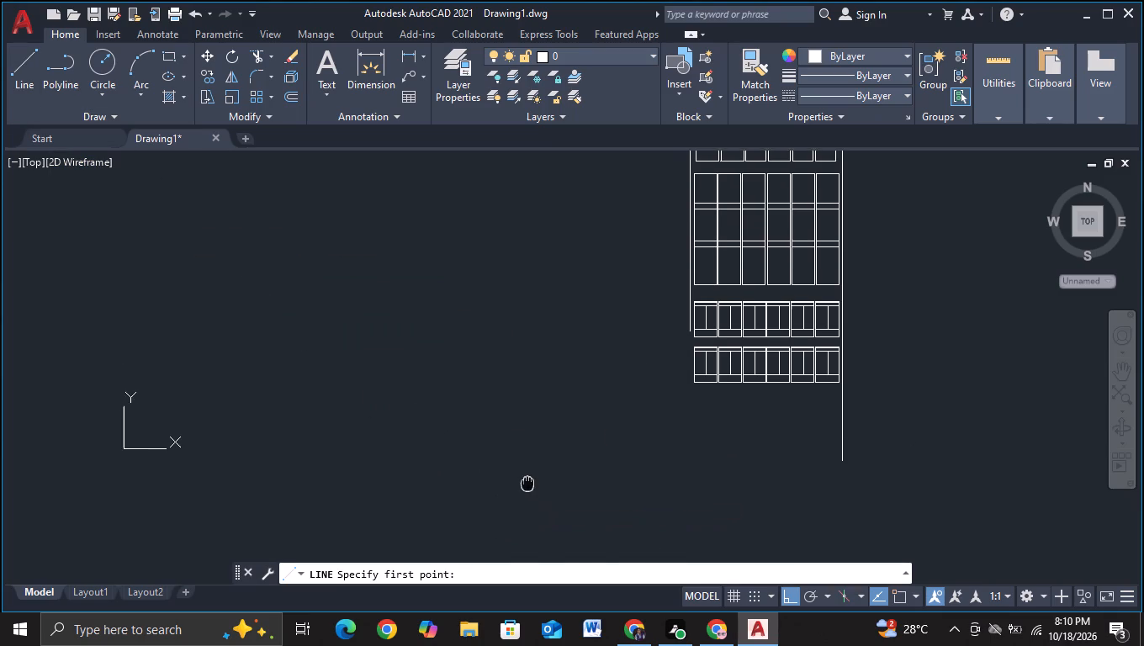
{"action": "key", "text": "F3"}
{"action": "left_click", "coordinate": [681, 281]}
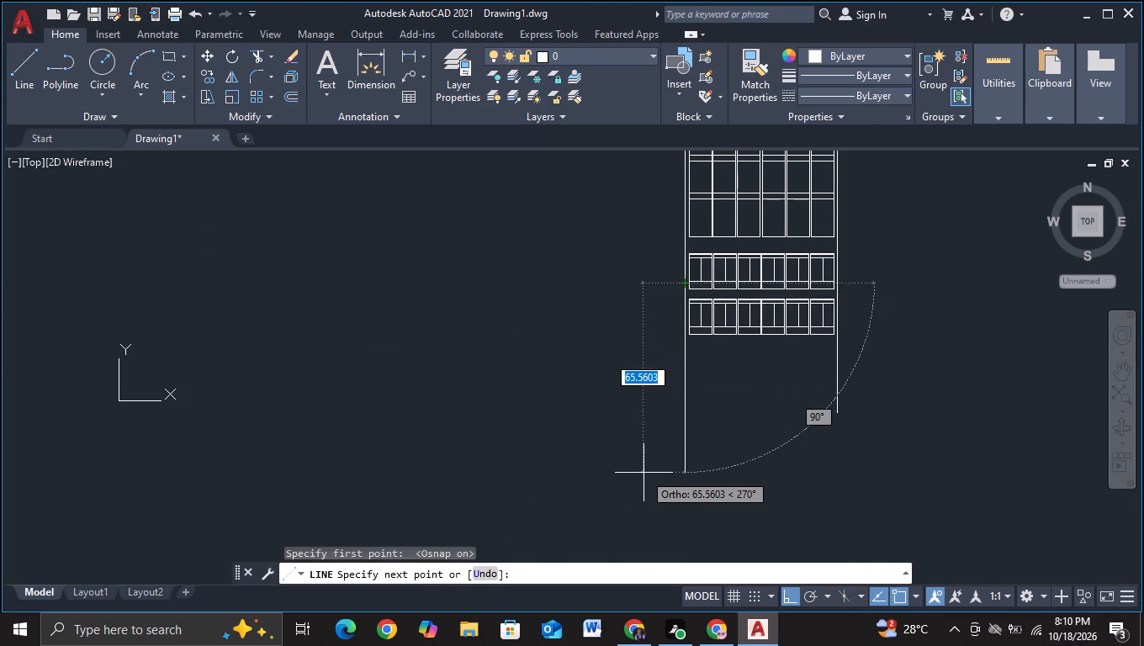
{"action": "left_click", "coordinate": [662, 376]}
{"action": "left_click", "coordinate": [879, 378]}
{"action": "key", "text": "Escape"}
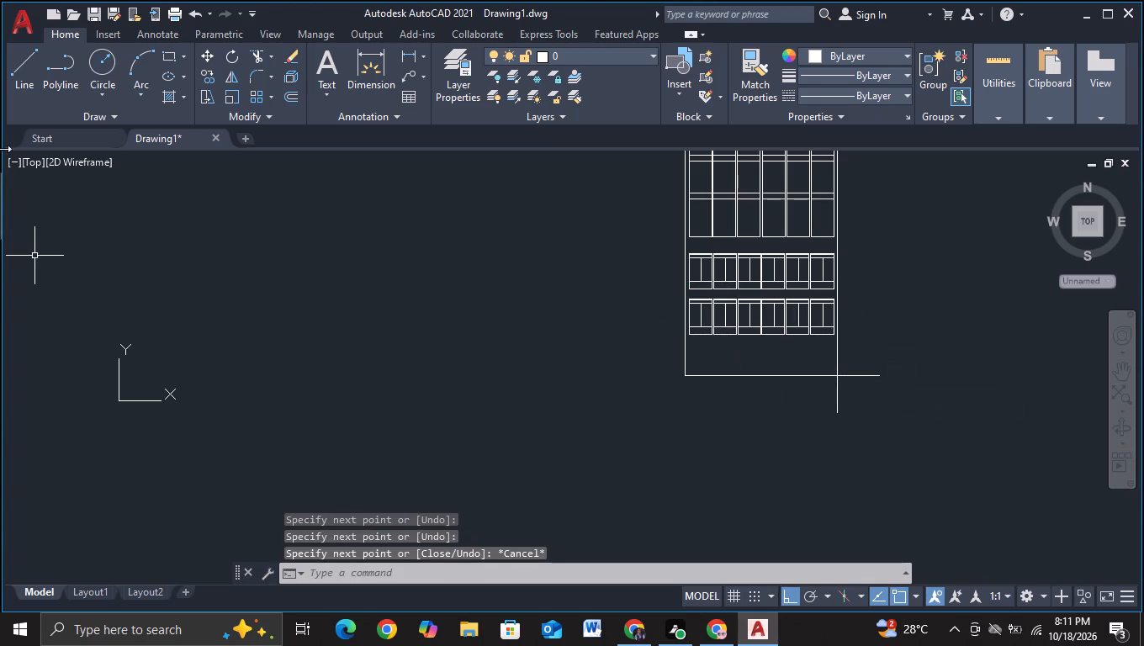
Draw a bottom section from the lower-left corner: about 47 units down, about 53 units across, and up to the right side's end.
{"action": "left_click", "coordinate": [27, 93]}
{"action": "middle_click_drag", "start_coordinate": [507, 418], "coordinate": [3, 243]}
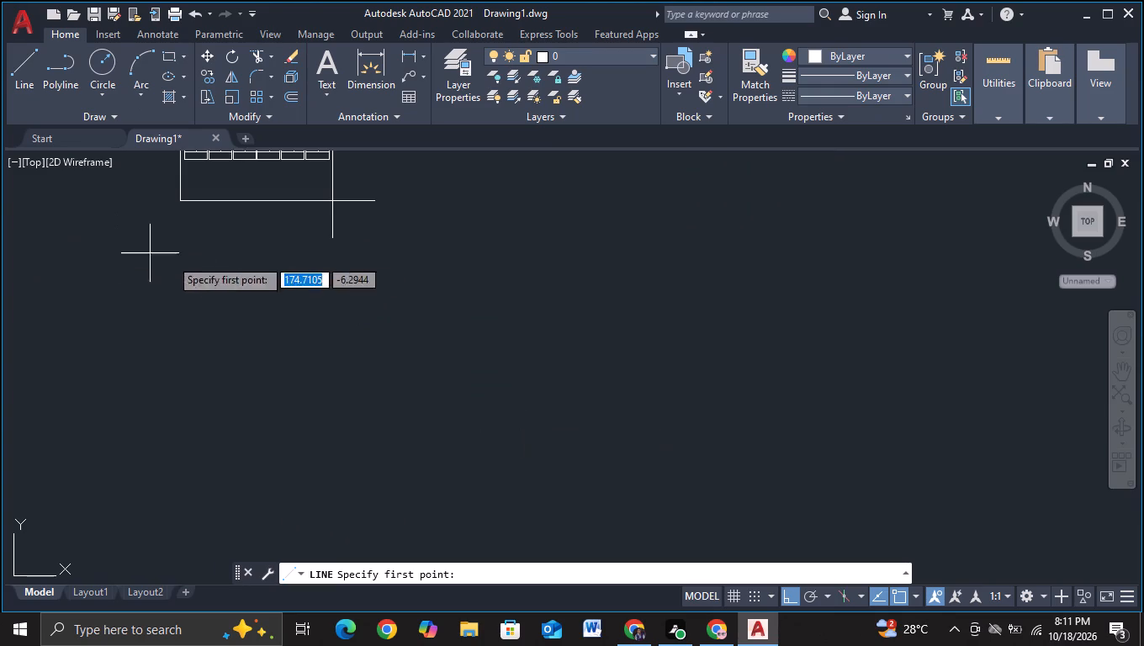
{"action": "middle_click_drag", "start_coordinate": [186, 262], "coordinate": [315, 277]}
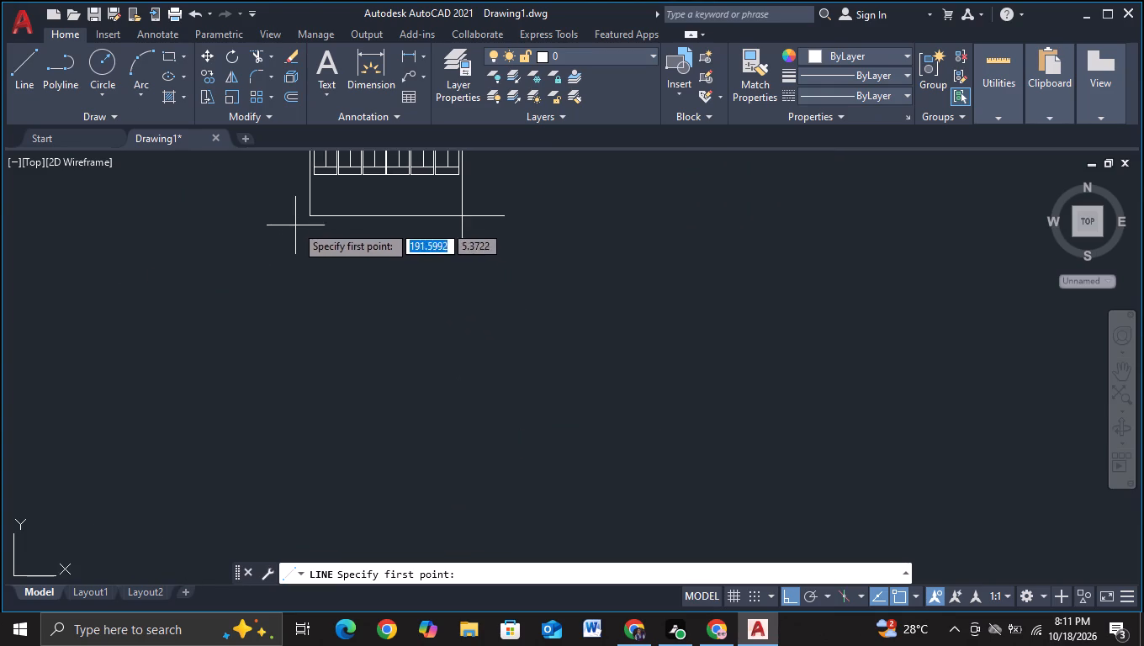
{"action": "left_click", "coordinate": [312, 217]}
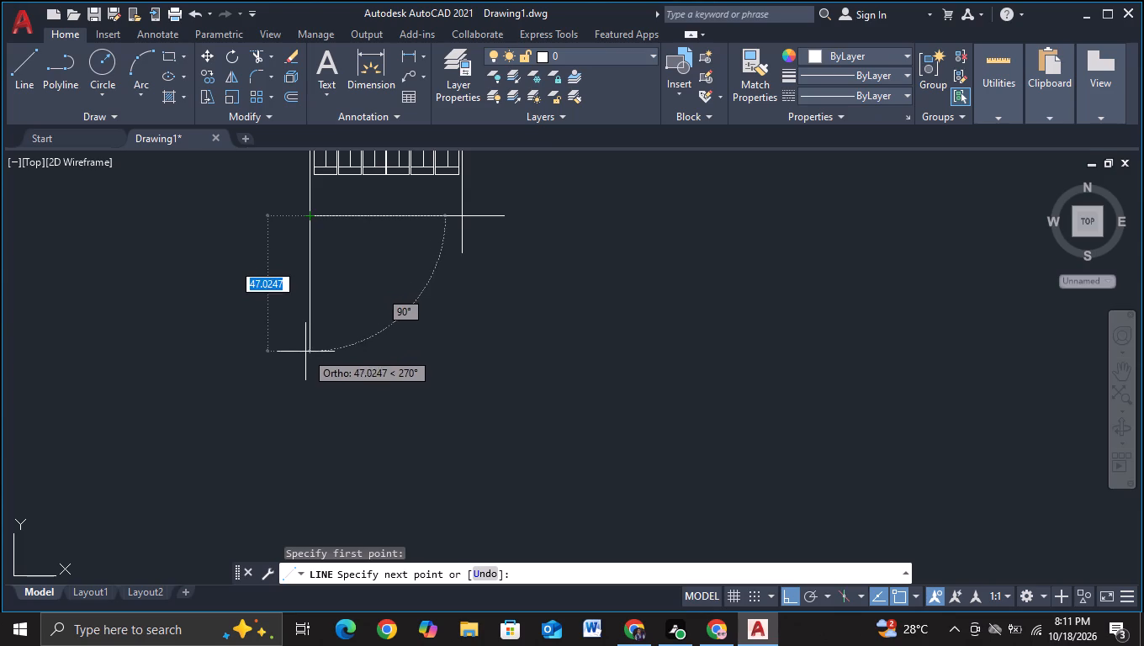
{"action": "left_click", "coordinate": [305, 352]}
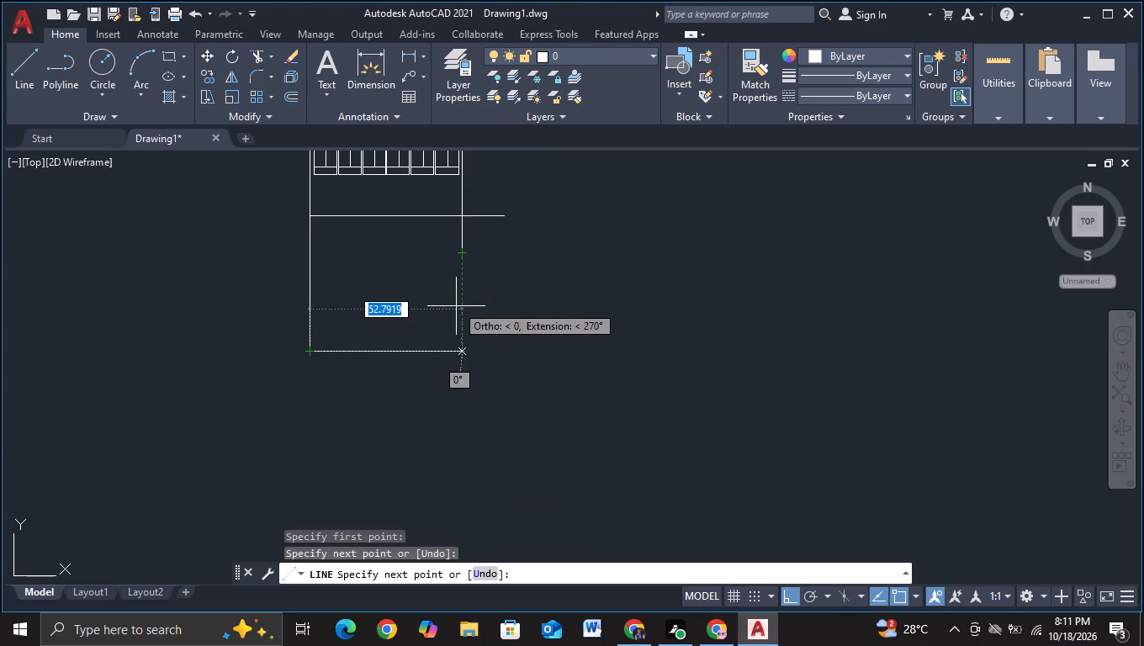
{"action": "left_click", "coordinate": [462, 351]}
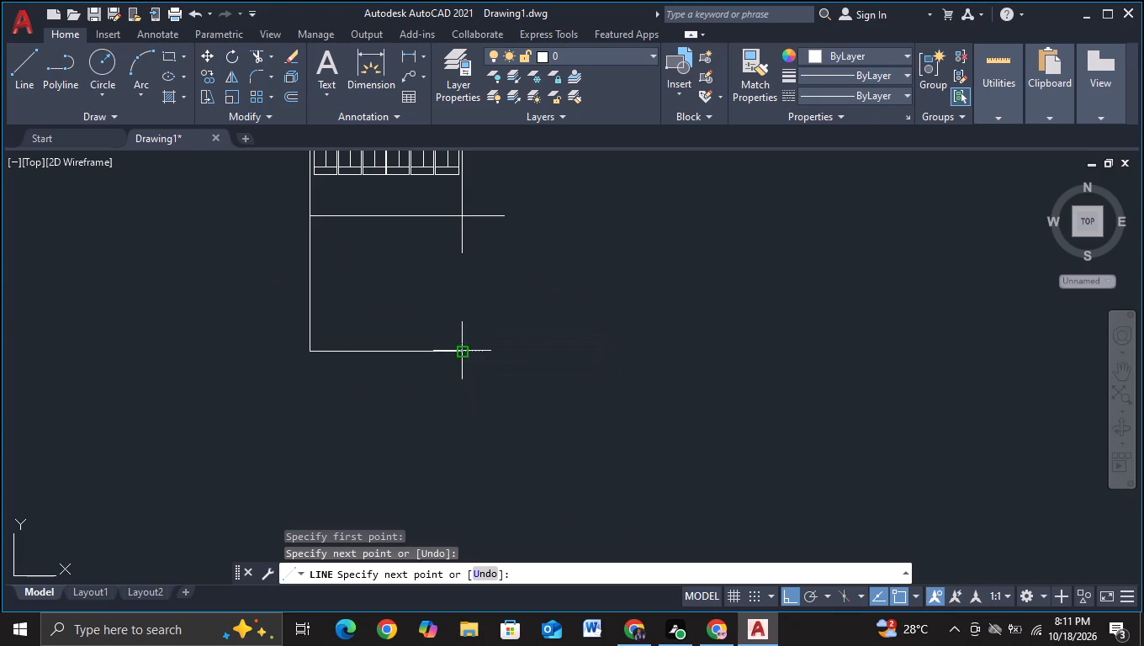
{"action": "left_click", "coordinate": [461, 247]}
{"action": "key", "text": "Escape"}
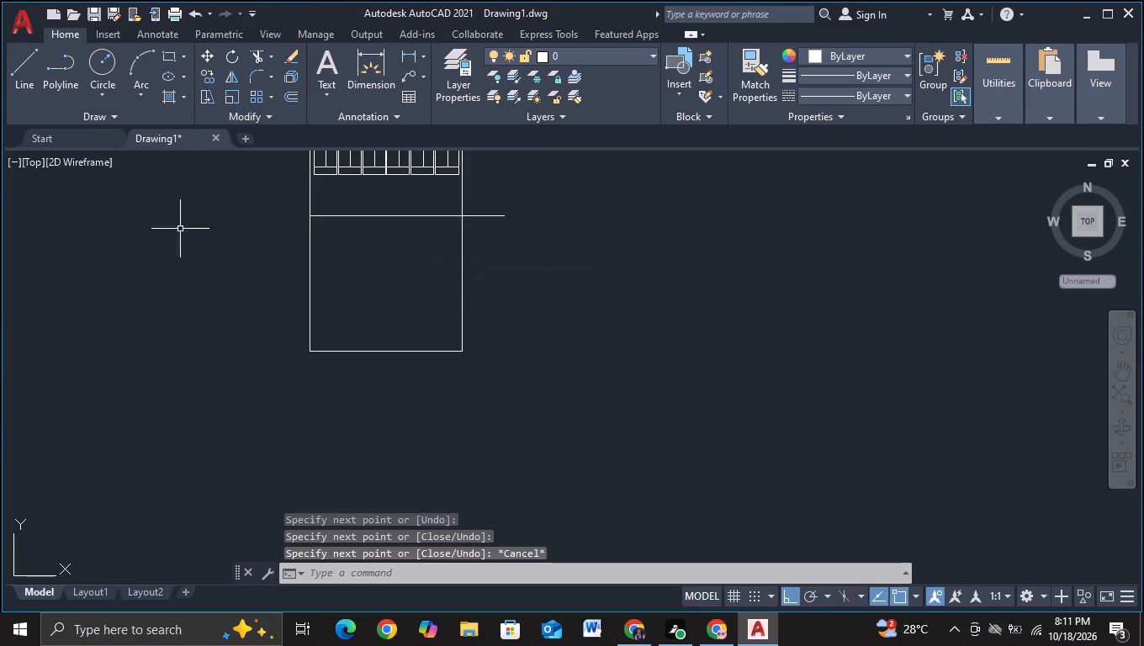
Trim the part of the horizontal dividing line that overhangs the outline's right side.
{"action": "left_click", "coordinate": [254, 51]}
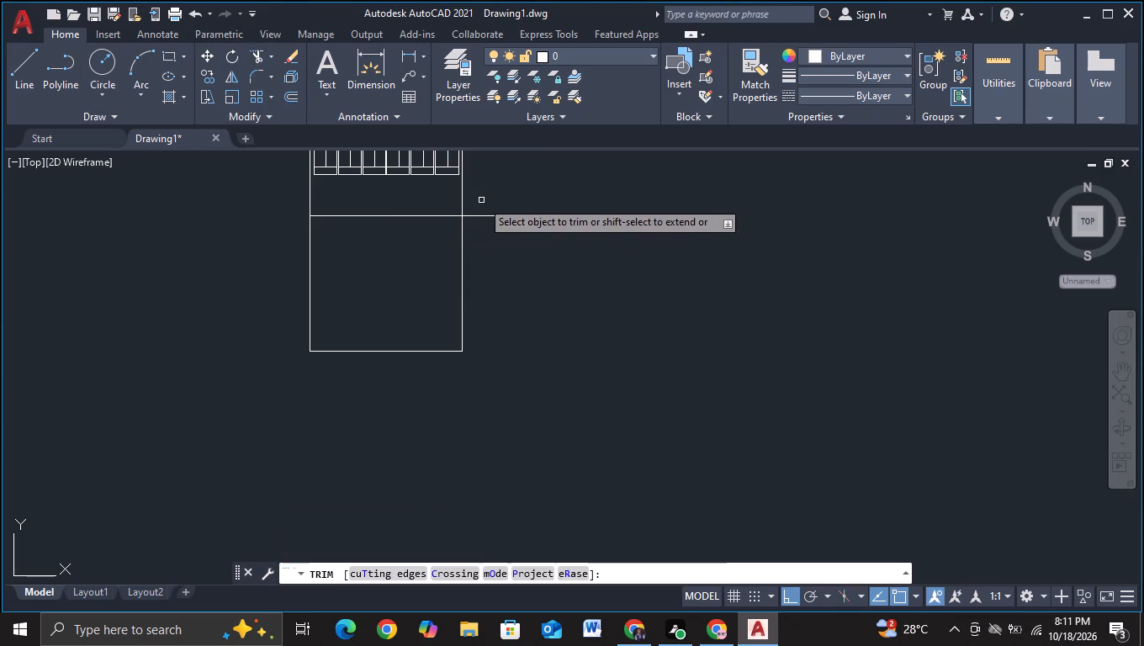
{"action": "left_click_drag", "start_coordinate": [481, 200], "coordinate": [482, 243]}
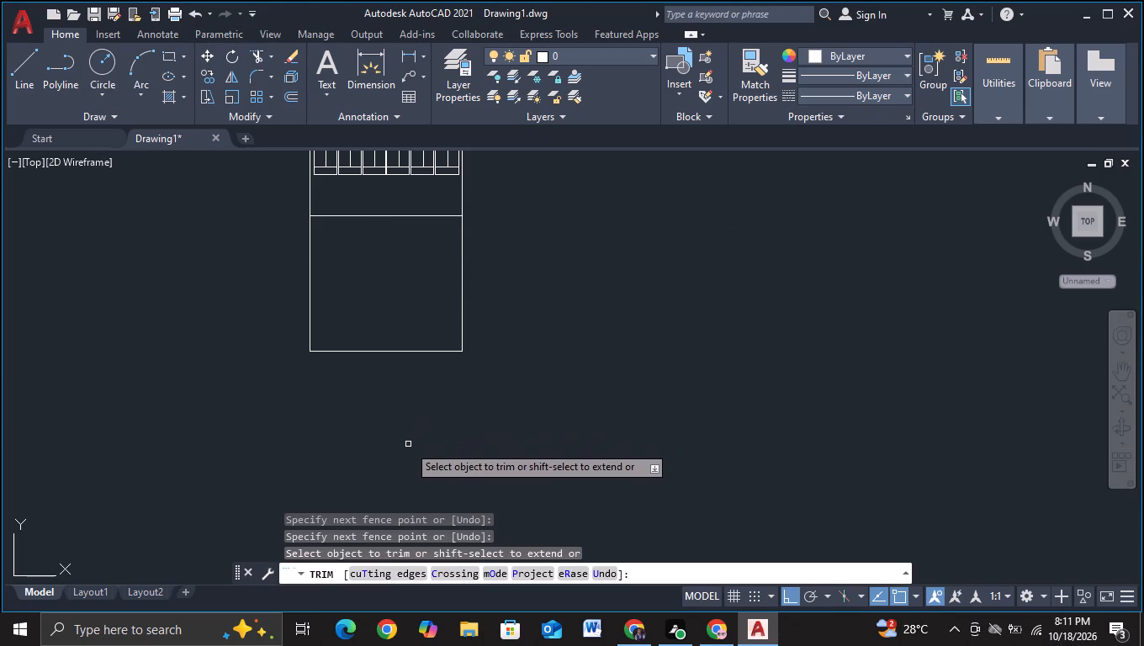
{"action": "middle_click_drag", "start_coordinate": [406, 447], "coordinate": [418, 431]}
{"action": "scroll", "coordinate": [310, 395], "scroll_direction": "down", "scroll_amount": 2}
{"action": "middle_click_drag", "start_coordinate": [310, 398], "coordinate": [392, 414]}
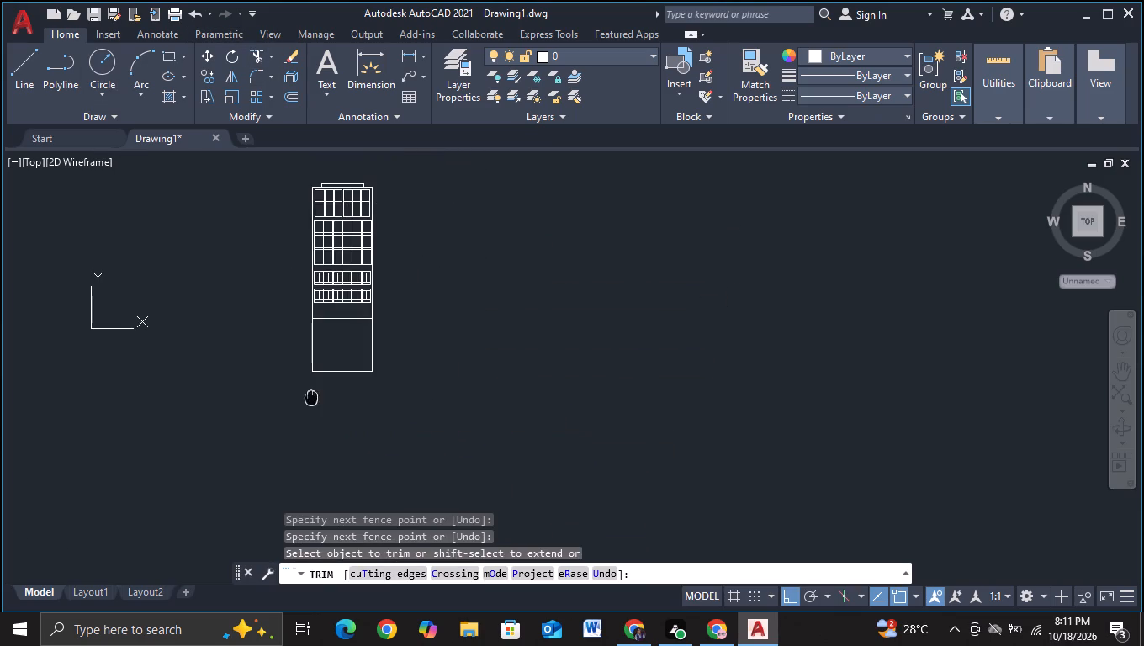
{"action": "middle_click_drag", "start_coordinate": [392, 414], "coordinate": [393, 414]}
{"action": "middle_click_drag", "start_coordinate": [371, 430], "coordinate": [382, 407]}
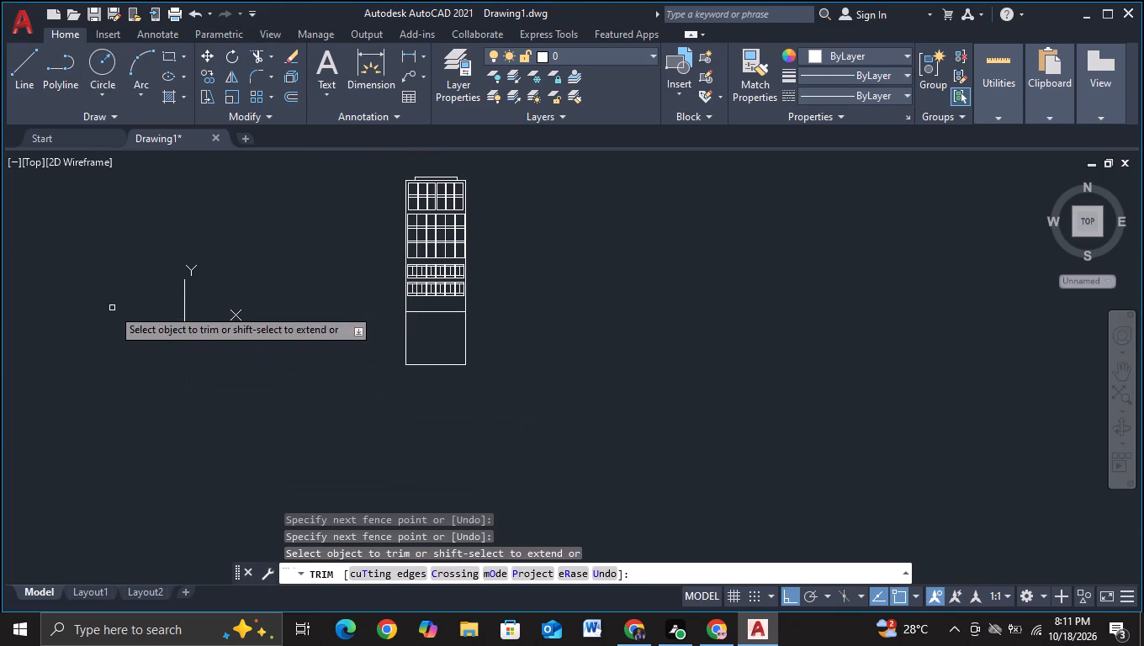
{"action": "scroll", "coordinate": [325, 344], "scroll_direction": "up", "scroll_amount": 2}
{"action": "middle_click_drag", "start_coordinate": [325, 344], "coordinate": [270, 364]}
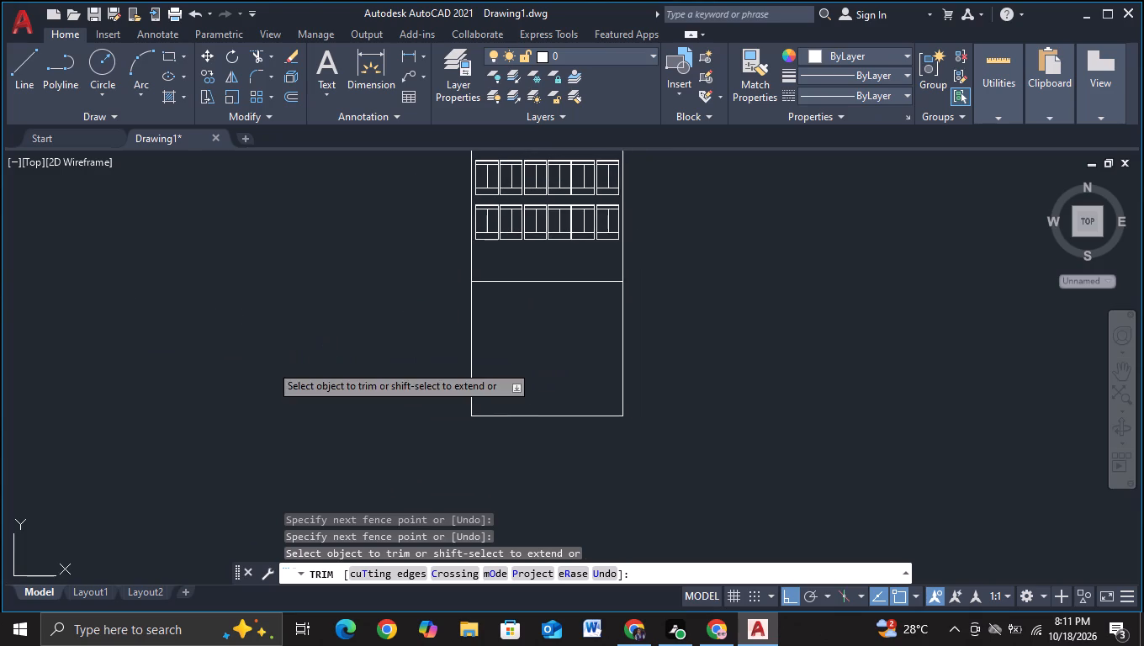
{"action": "key", "text": "Escape"}
Copy the lower row of six divided panels straight down twice into the bottom section, placing the lower copy about 46 units down.
{"action": "middle_click_drag", "start_coordinate": [294, 365], "coordinate": [249, 363]}
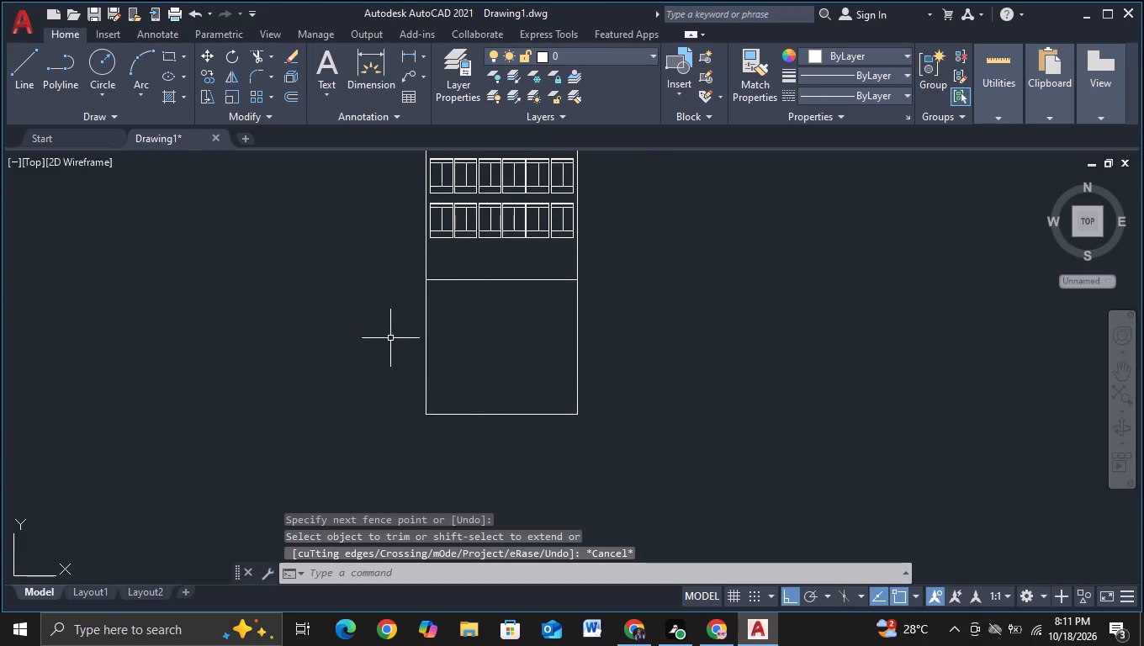
{"action": "scroll", "coordinate": [405, 331], "scroll_direction": "up", "scroll_amount": 2}
{"action": "middle_click_drag", "start_coordinate": [432, 348], "coordinate": [170, 501]}
{"action": "middle_click_drag", "start_coordinate": [306, 299], "coordinate": [422, 432]}
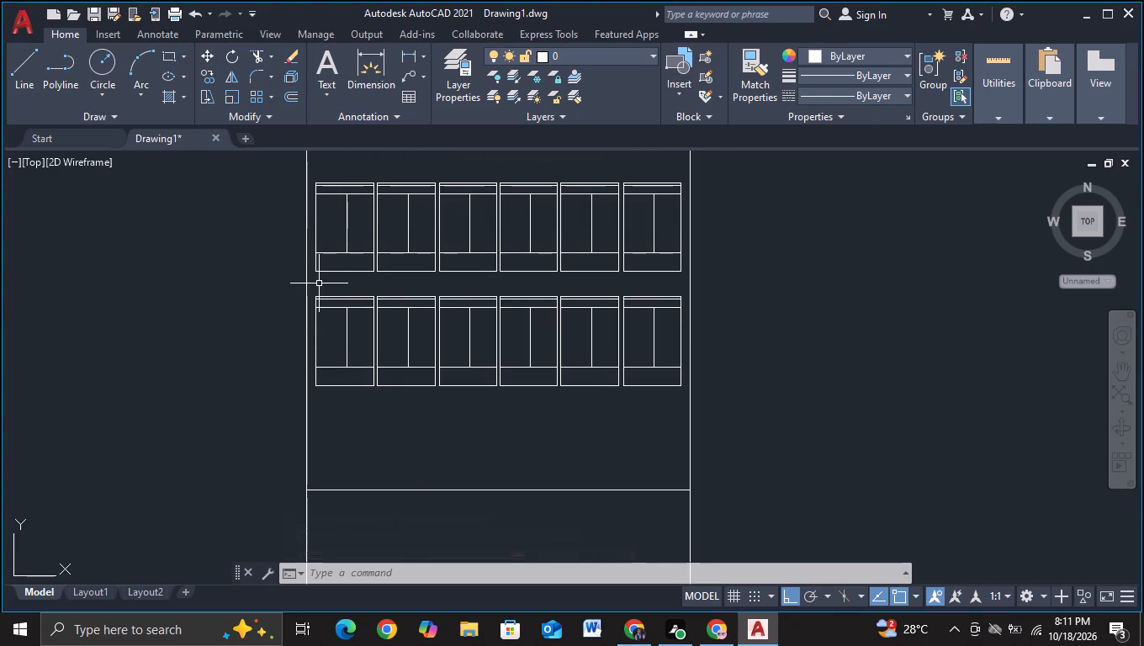
{"action": "left_click", "coordinate": [308, 283]}
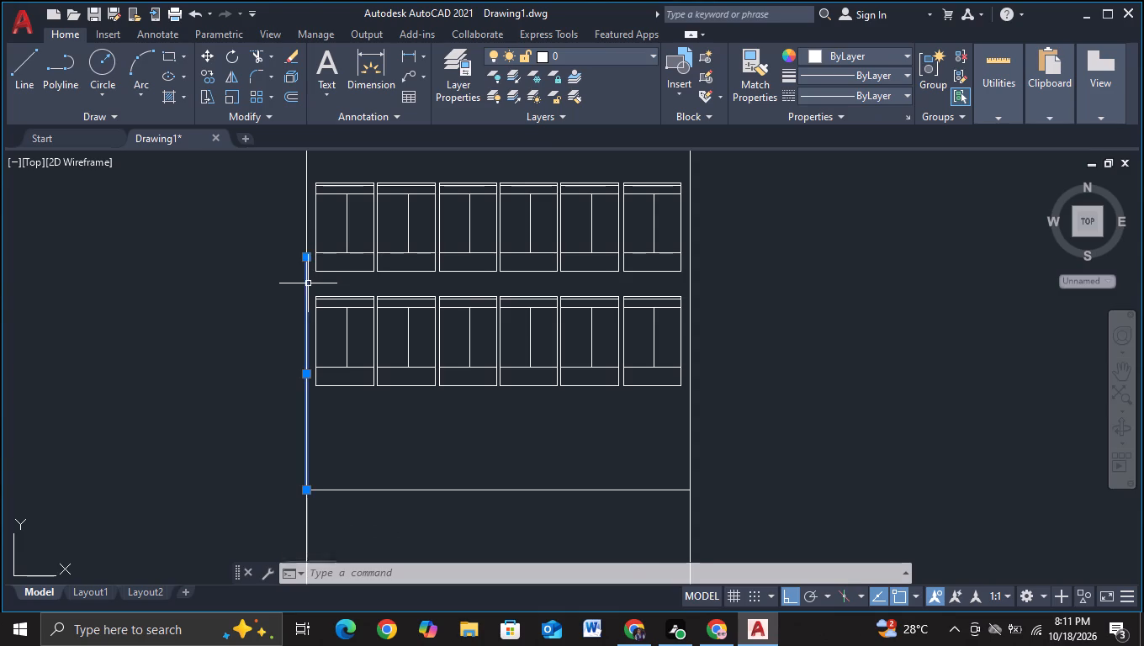
{"action": "key", "text": "Escape"}
{"action": "left_click", "coordinate": [312, 292]}
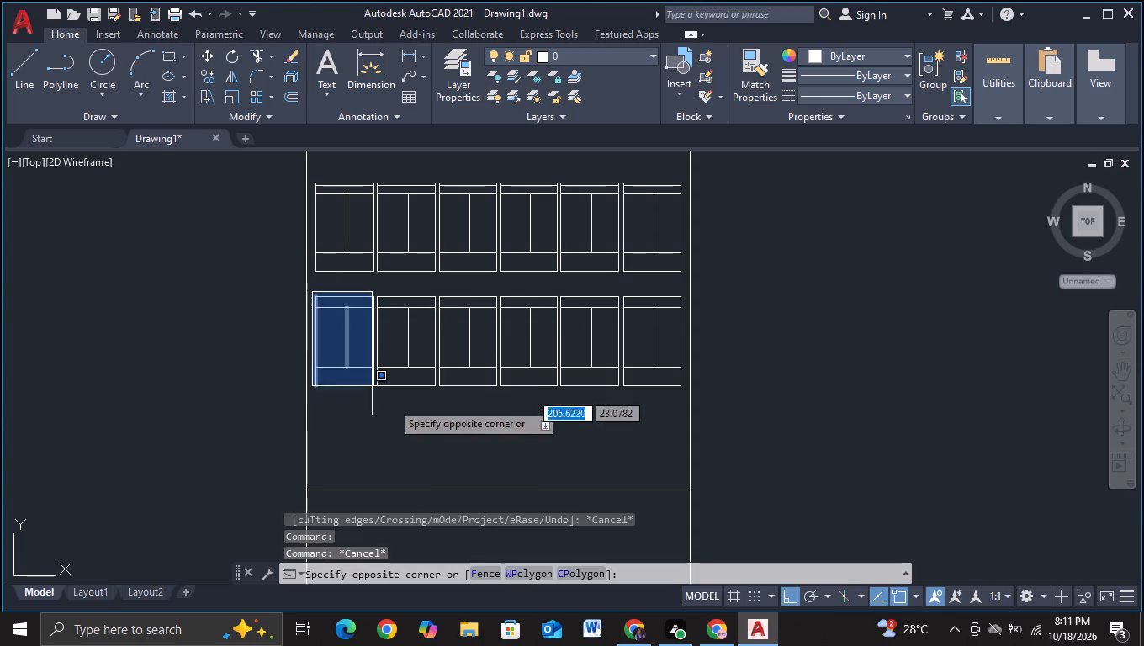
{"action": "left_click", "coordinate": [695, 415]}
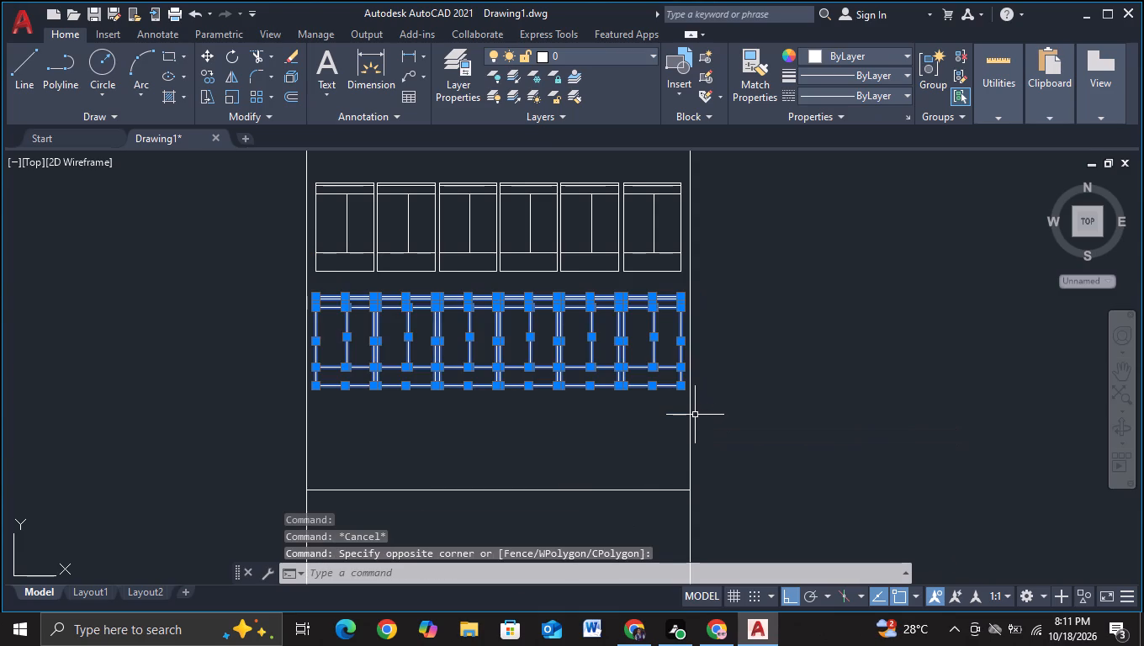
{"action": "key", "text": "v"}
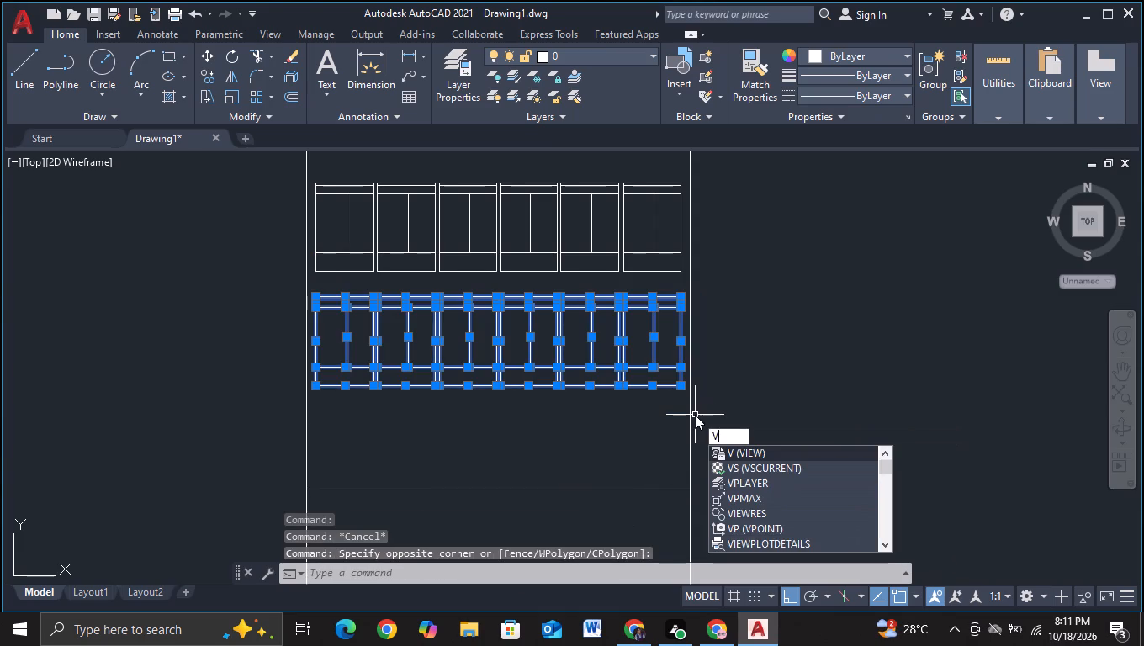
{"action": "key", "text": "BackSpace"}
{"action": "key", "text": "c"}
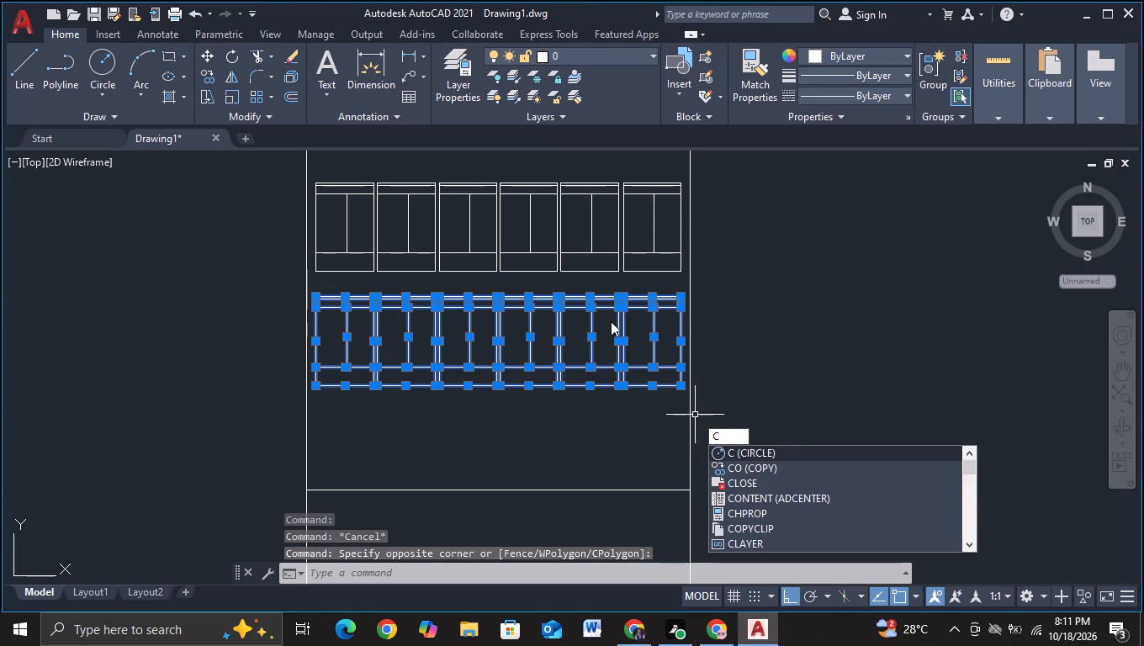
{"action": "left_click", "coordinate": [799, 467]}
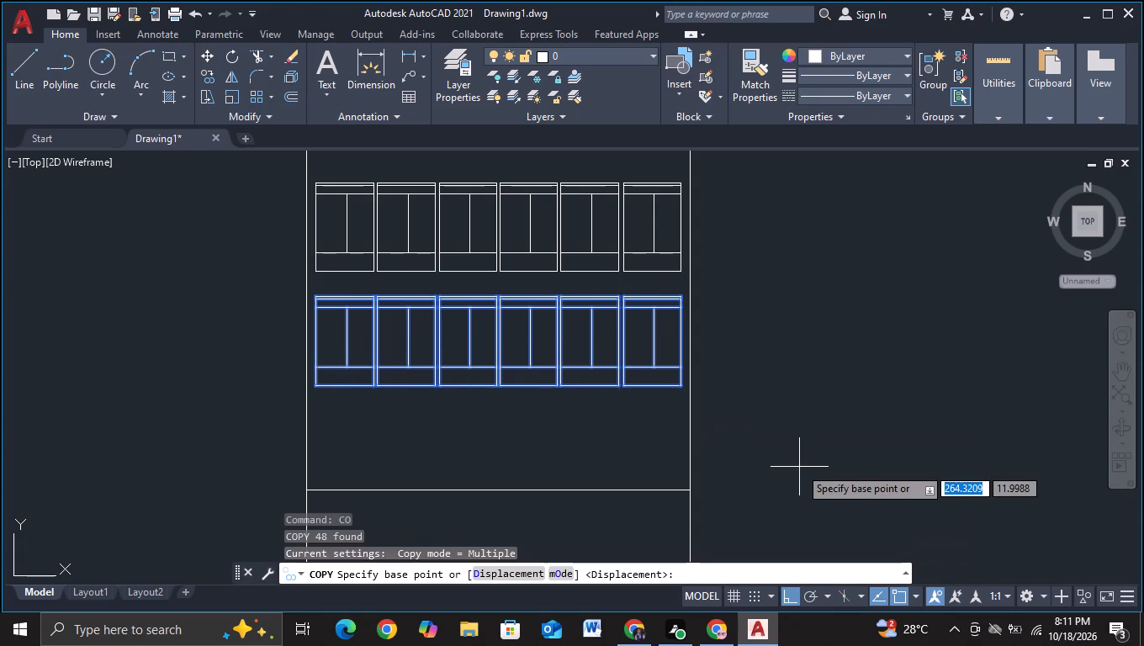
{"action": "left_click", "coordinate": [576, 350]}
{"action": "scroll", "coordinate": [575, 427], "scroll_direction": "down", "scroll_amount": 3}
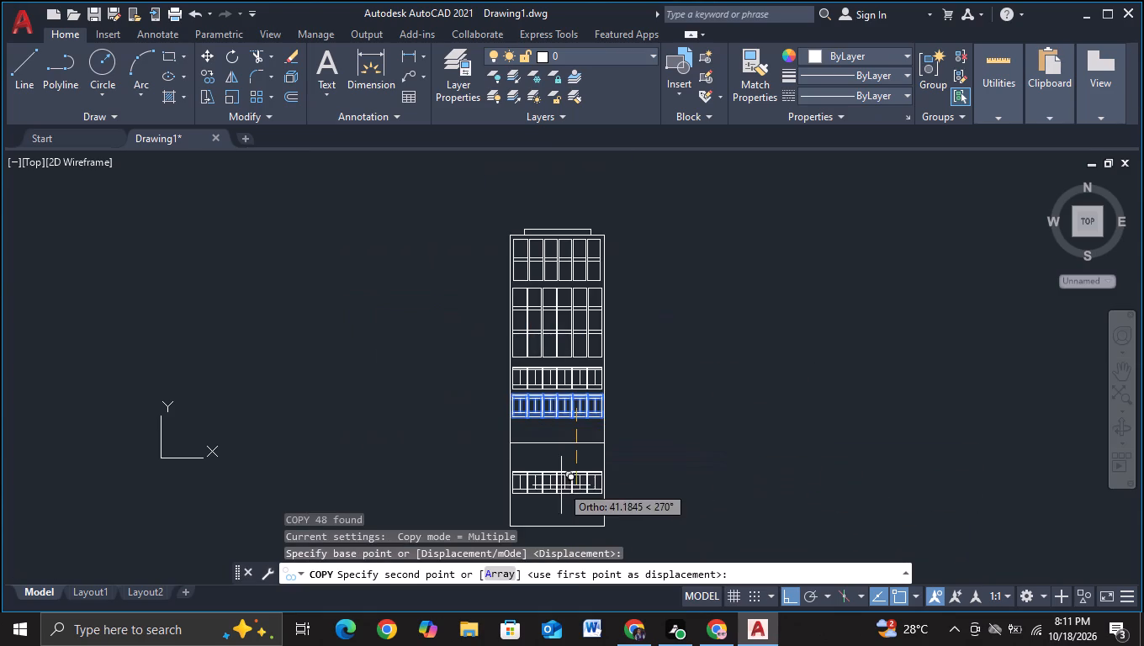
{"action": "scroll", "coordinate": [560, 479], "scroll_direction": "up", "scroll_amount": 1}
{"action": "middle_click_drag", "start_coordinate": [556, 458], "coordinate": [627, 328]}
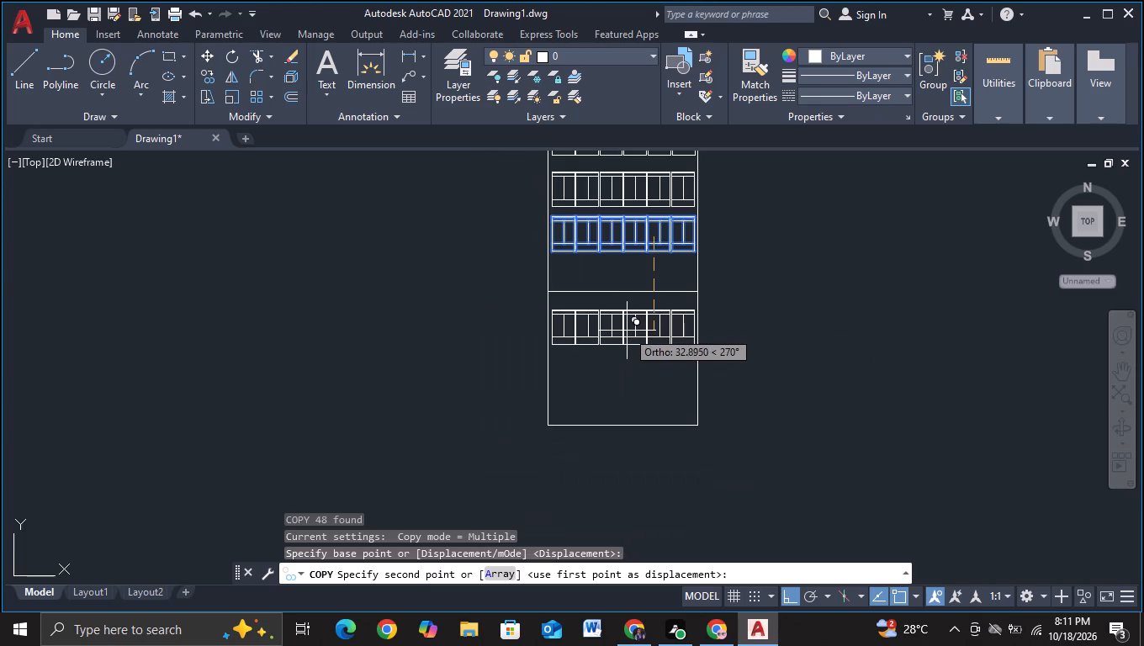
{"action": "scroll", "coordinate": [627, 335], "scroll_direction": "up", "scroll_amount": 1}
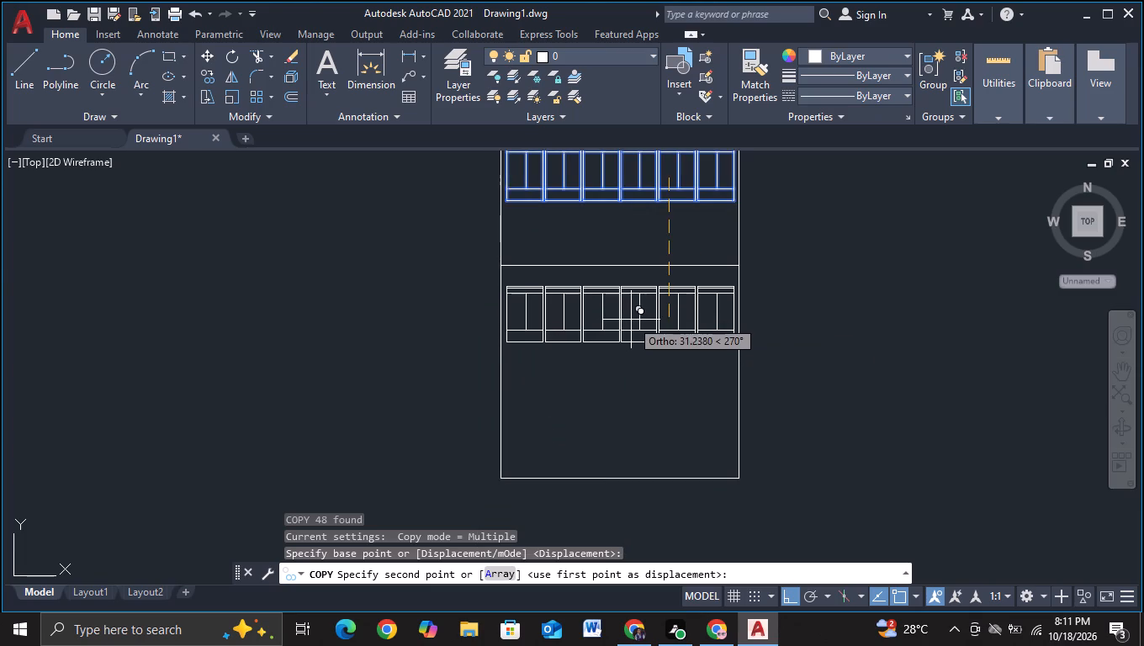
{"action": "left_click", "coordinate": [632, 313]}
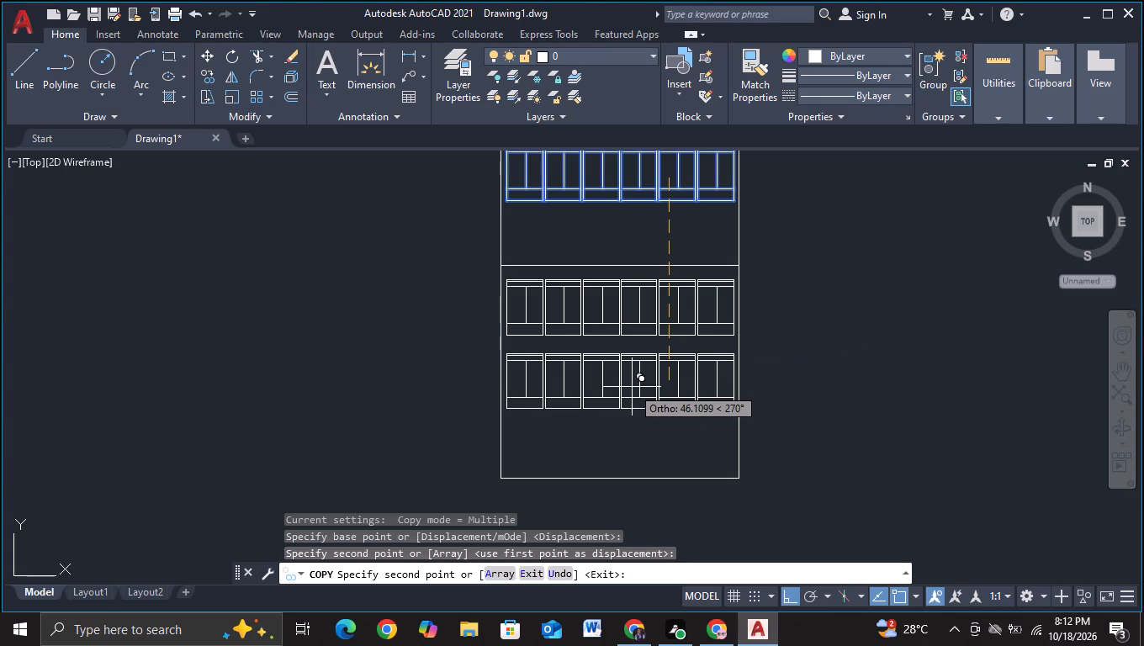
{"action": "left_click", "coordinate": [632, 387]}
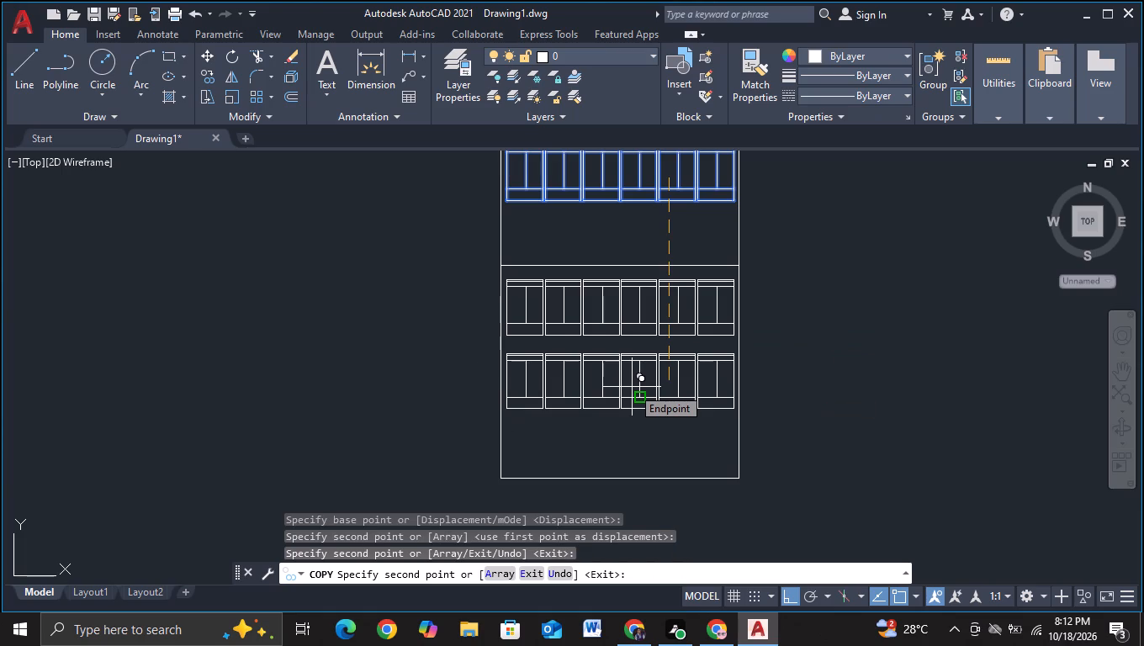
{"action": "key", "text": "Escape"}
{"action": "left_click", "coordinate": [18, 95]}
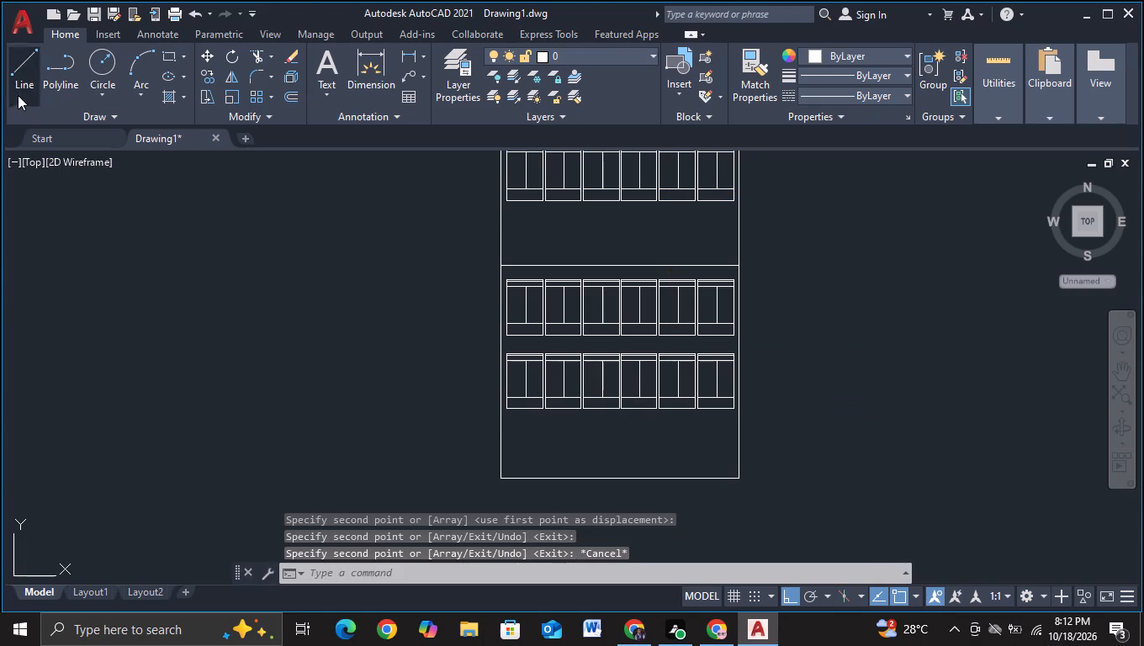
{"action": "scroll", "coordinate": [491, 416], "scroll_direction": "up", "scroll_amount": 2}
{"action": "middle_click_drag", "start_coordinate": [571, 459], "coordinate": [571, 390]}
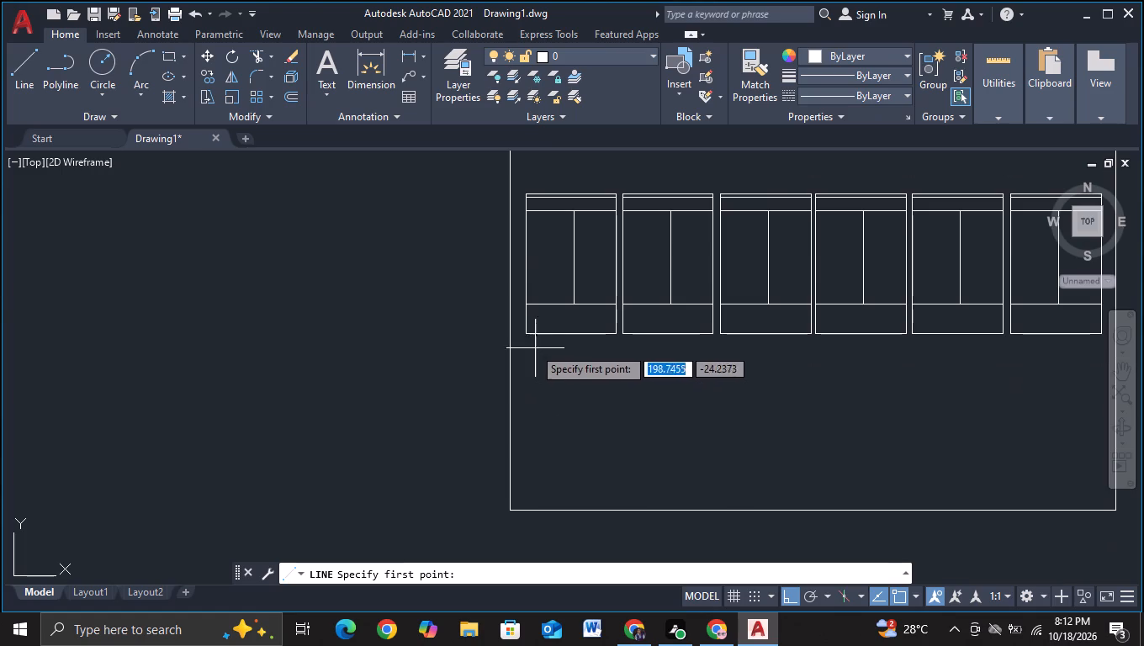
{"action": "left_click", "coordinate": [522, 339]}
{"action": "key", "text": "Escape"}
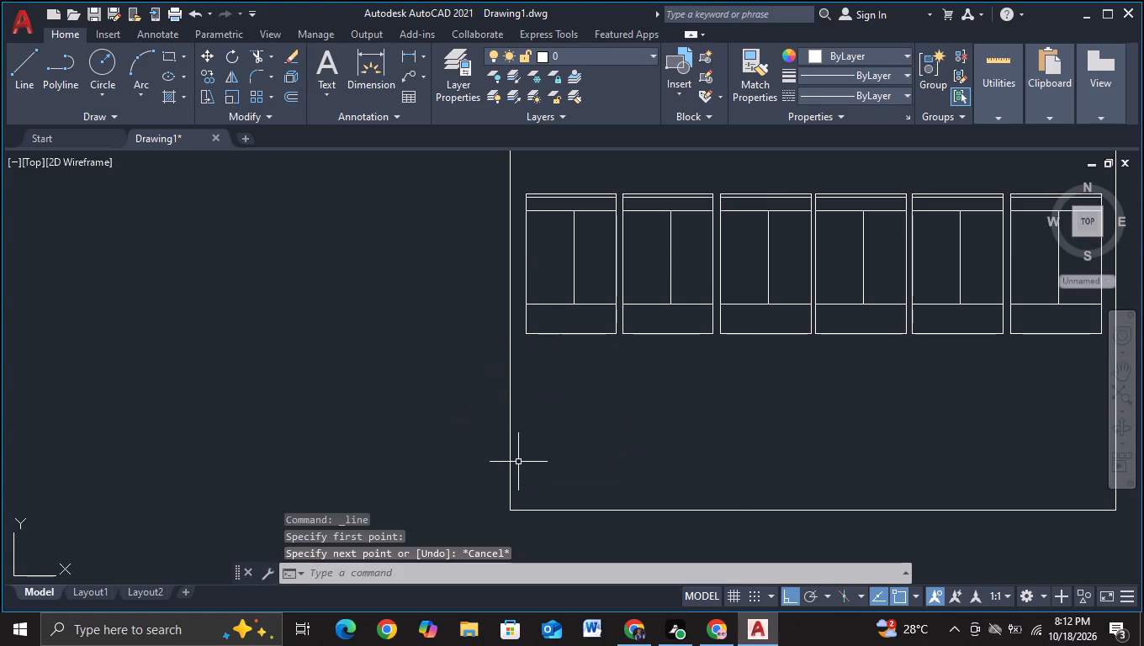
Extend the vertical side lines of all six panels in the lowest row down to the outline's base line.
{"action": "key", "text": "e"}
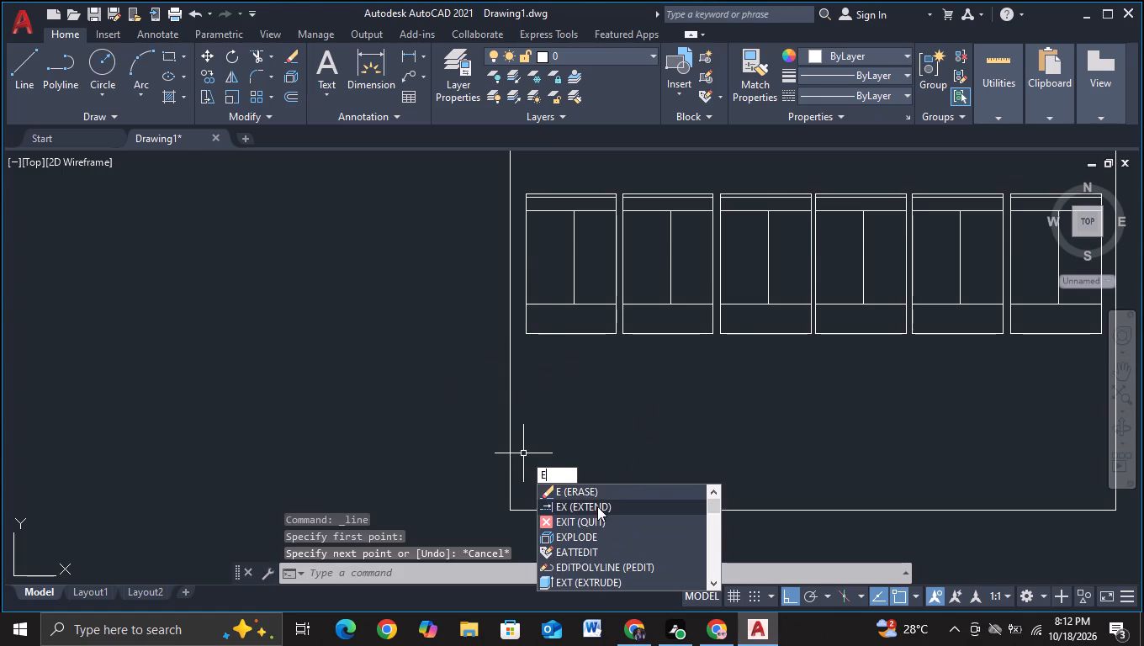
{"action": "left_click", "coordinate": [597, 506]}
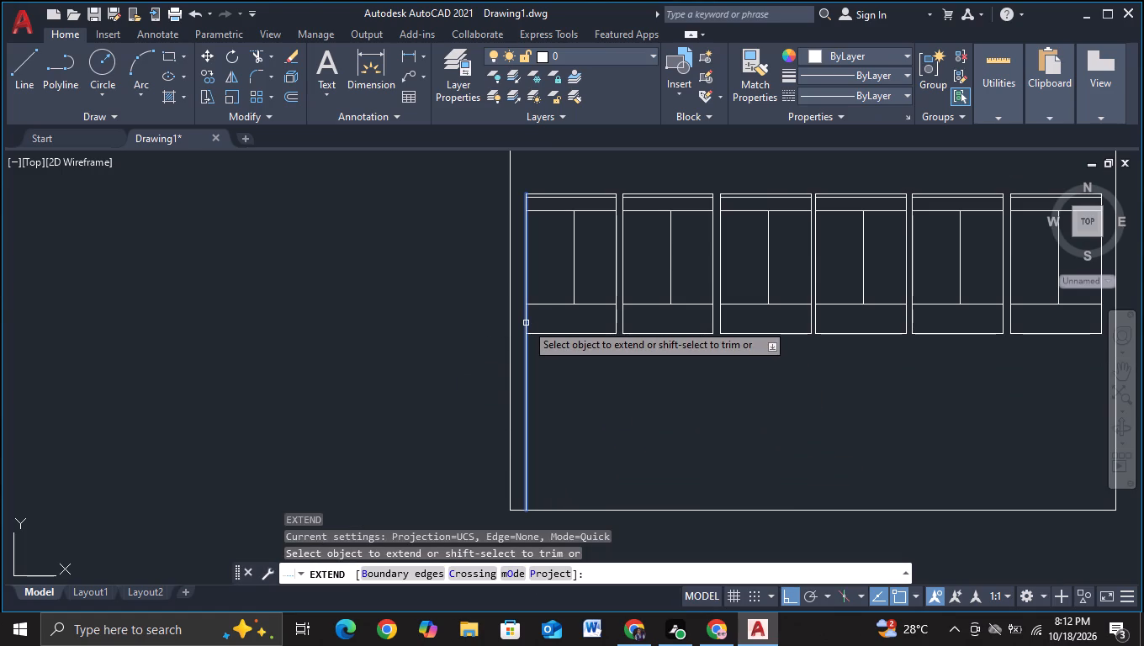
{"action": "left_click", "coordinate": [526, 323]}
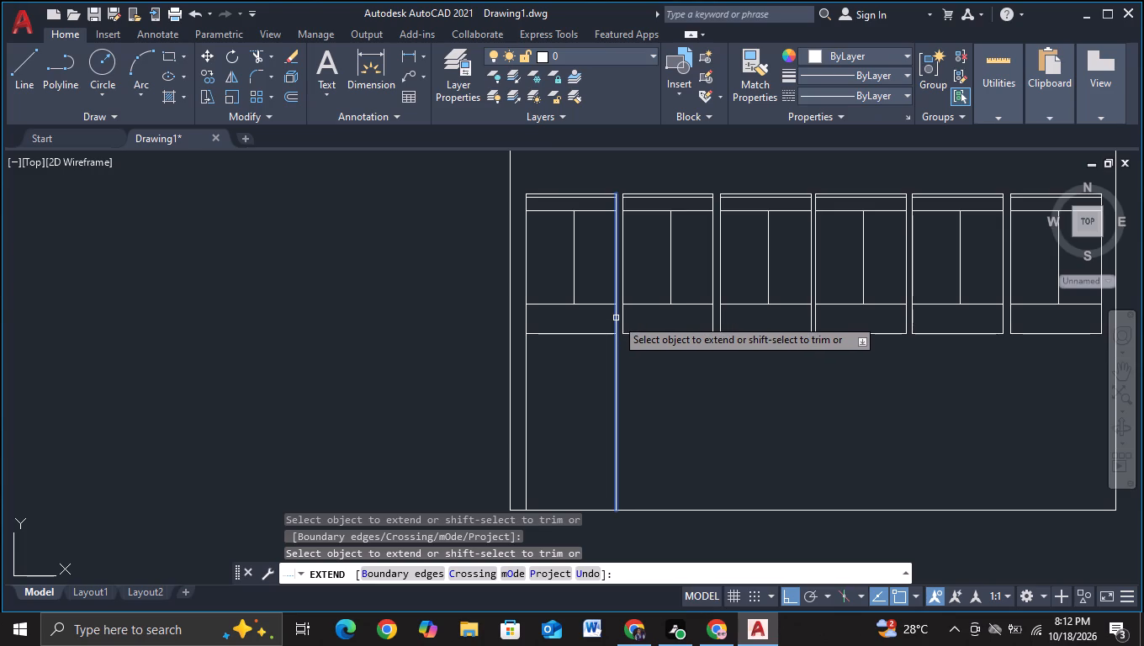
{"action": "left_click", "coordinate": [616, 318]}
{"action": "left_click_drag", "start_coordinate": [621, 318], "coordinate": [665, 319]}
{"action": "left_click_drag", "start_coordinate": [665, 319], "coordinate": [813, 327]}
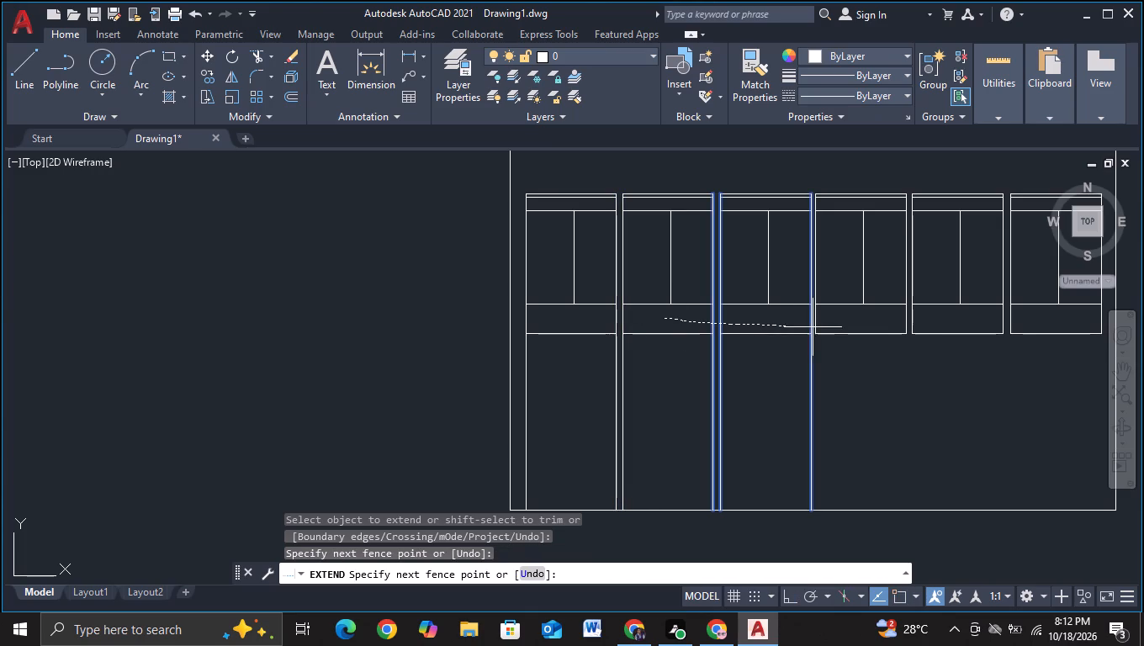
{"action": "left_click_drag", "start_coordinate": [813, 327], "coordinate": [1104, 322]}
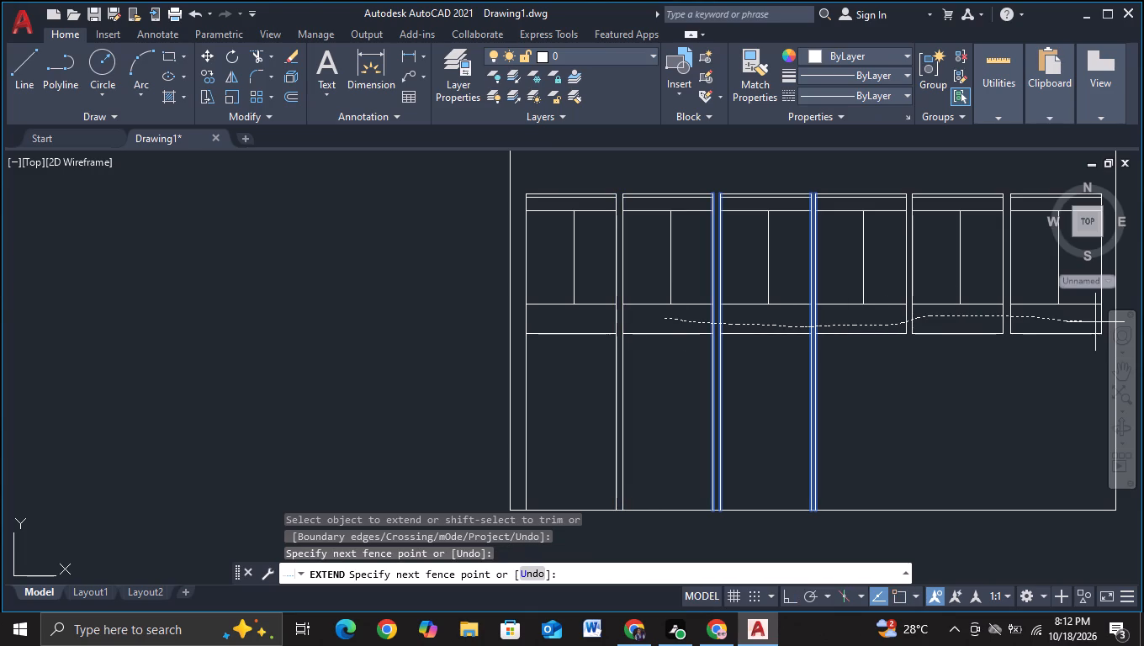
{"action": "left_click_drag", "start_coordinate": [1104, 322], "coordinate": [1096, 314]}
{"action": "scroll", "coordinate": [1012, 394], "scroll_direction": "down", "scroll_amount": 1}
{"action": "middle_click_drag", "start_coordinate": [1004, 495], "coordinate": [875, 475]}
{"action": "scroll", "coordinate": [854, 482], "scroll_direction": "down", "scroll_amount": 2}
{"action": "middle_click_drag", "start_coordinate": [850, 486], "coordinate": [725, 463]}
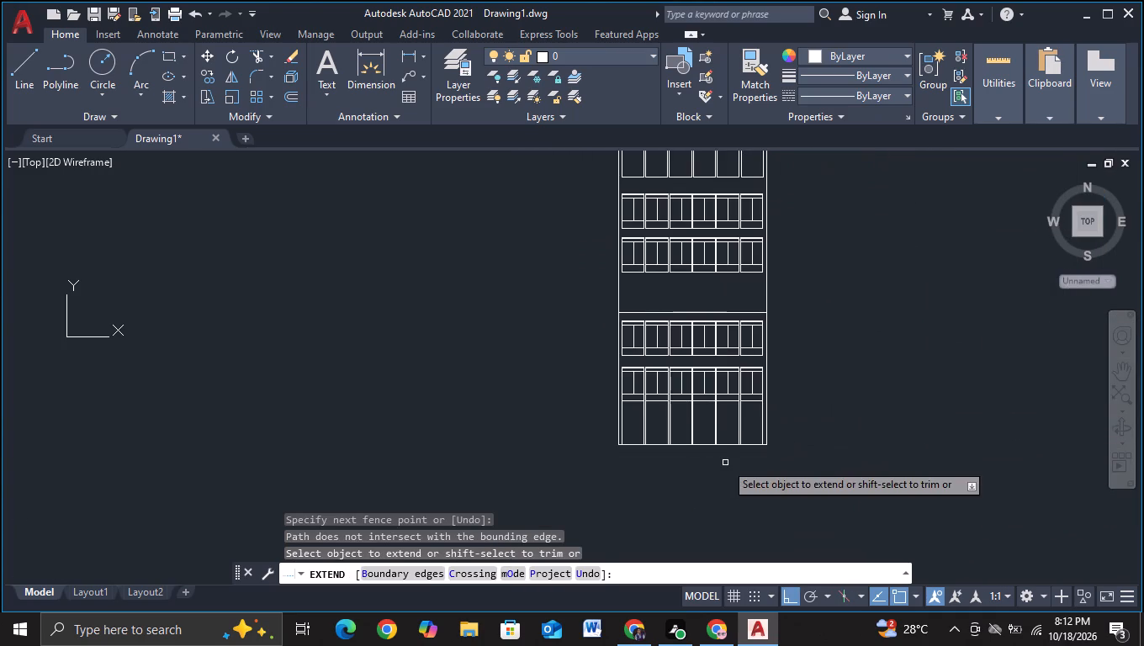
{"action": "key", "text": "Escape"}
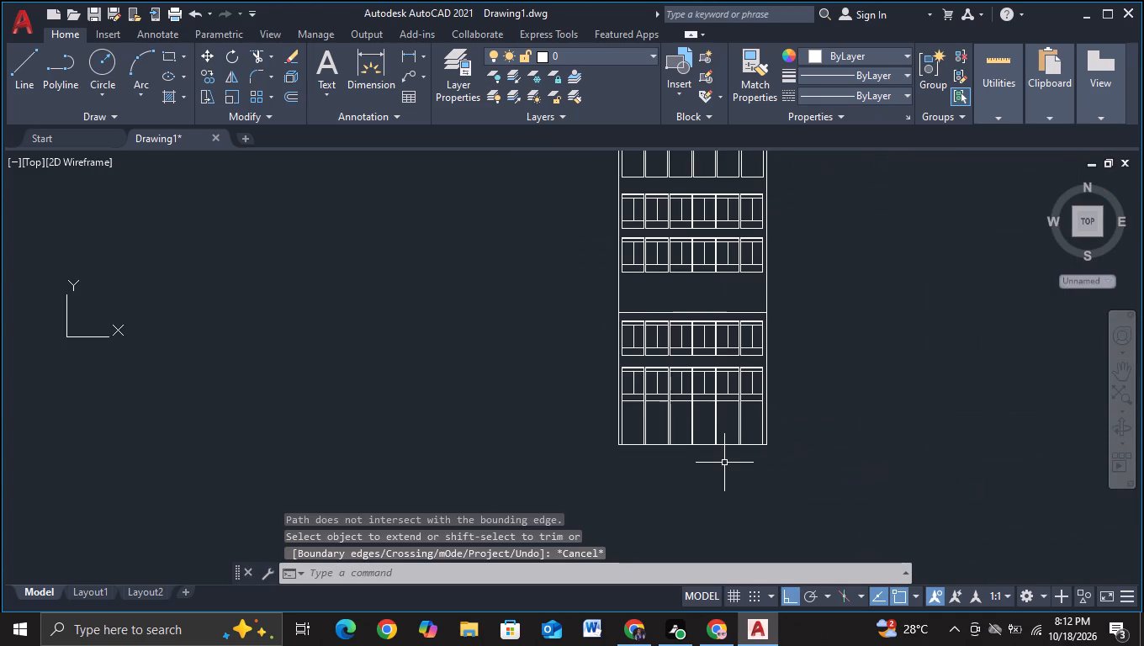
Draw a side strip from the dividing line's right end: about 4.6 units right, 47 units down, and back to the outline's lower-right corner.
{"action": "left_click", "coordinate": [21, 82]}
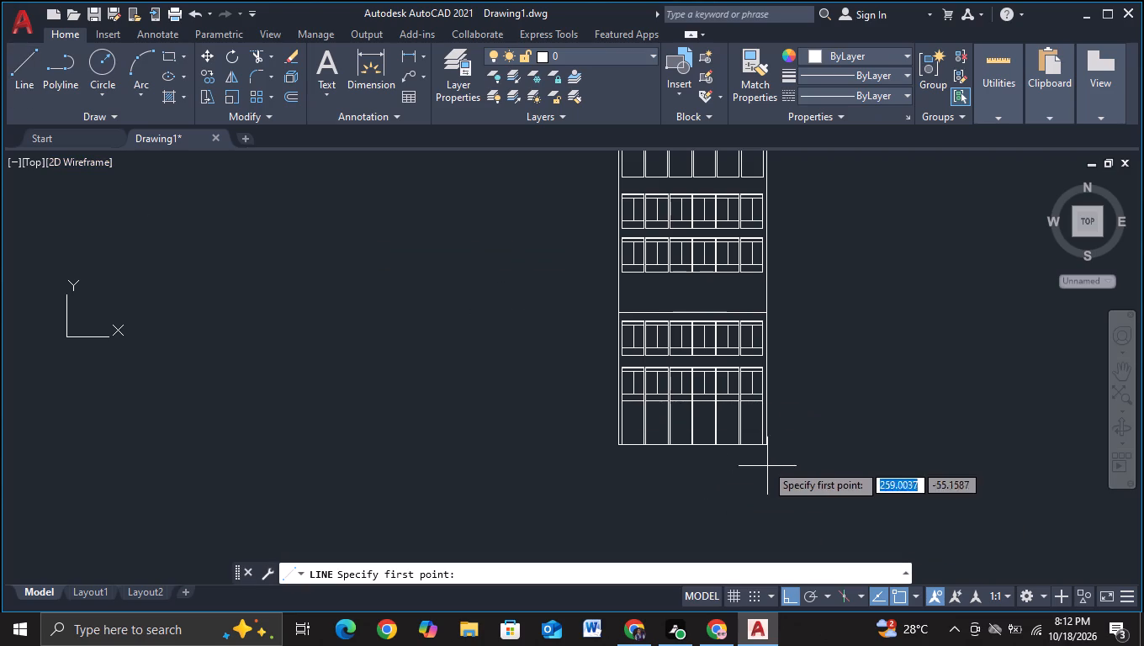
{"action": "middle_click_drag", "start_coordinate": [770, 474], "coordinate": [691, 475]}
{"action": "scroll", "coordinate": [691, 463], "scroll_direction": "up", "scroll_amount": 2}
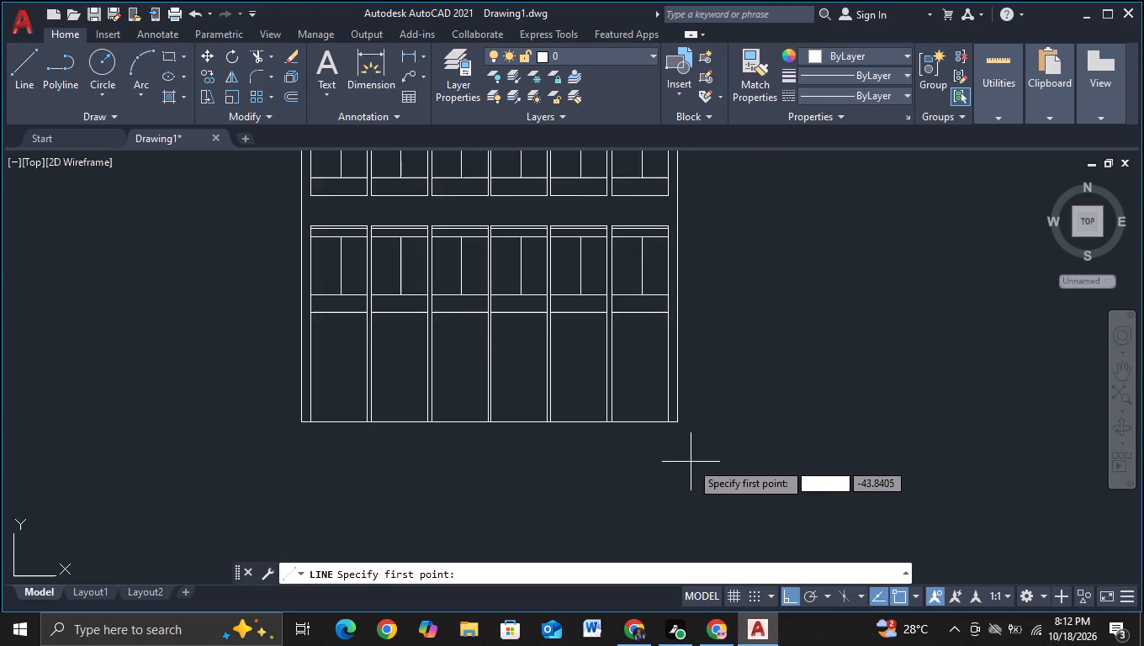
{"action": "middle_click_drag", "start_coordinate": [716, 432], "coordinate": [701, 517]}
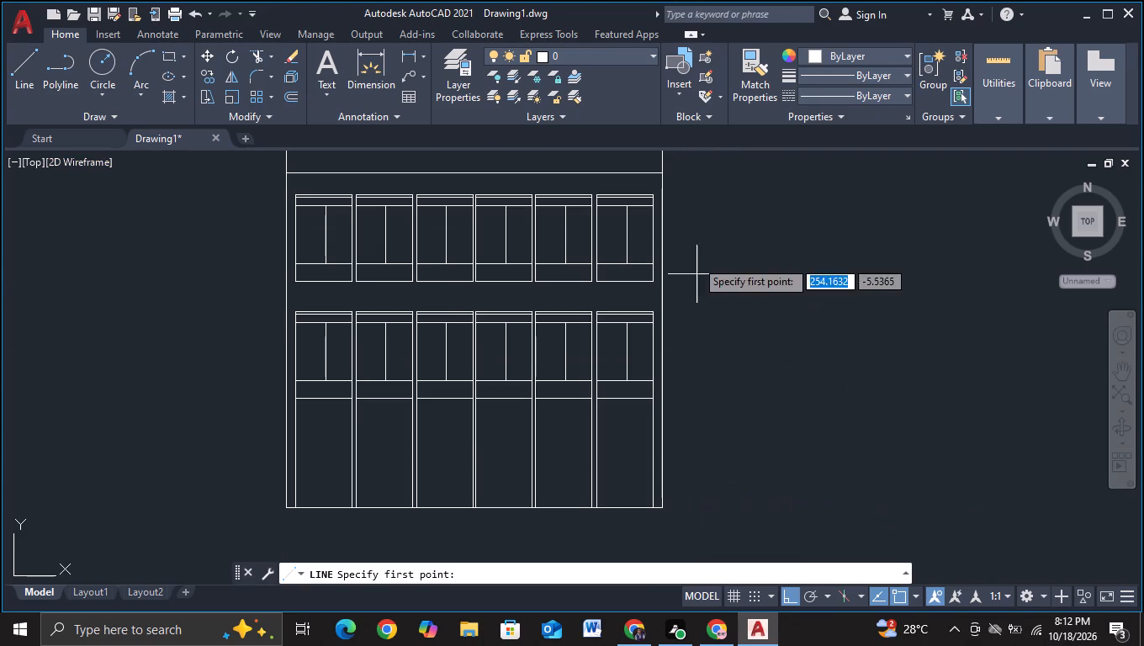
{"action": "left_click", "coordinate": [661, 172]}
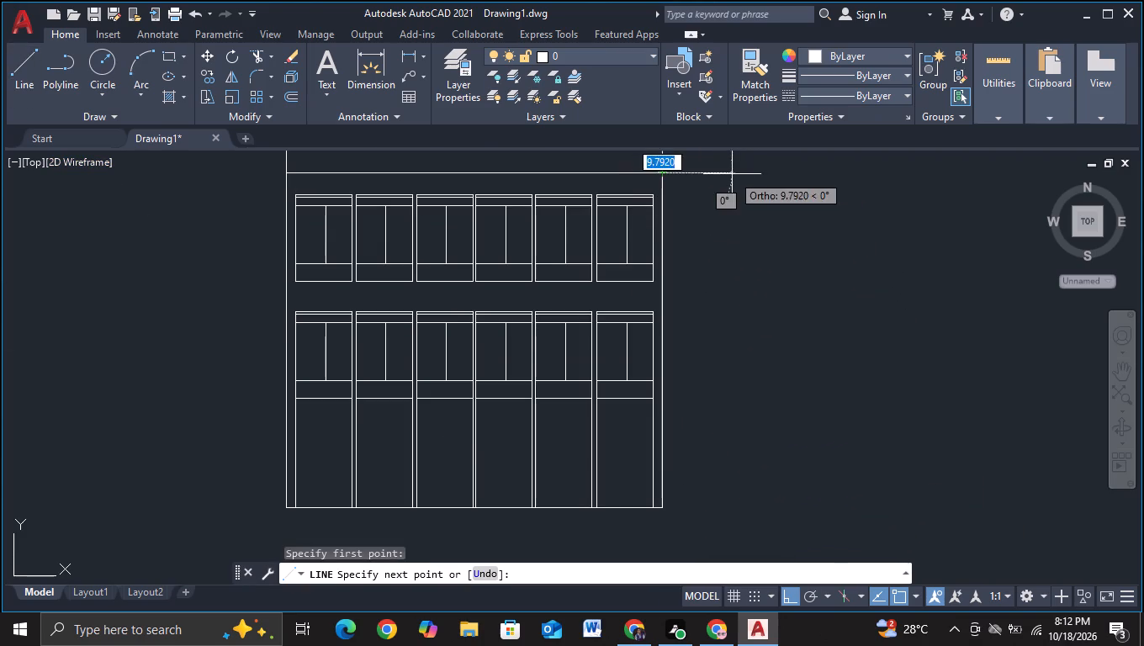
{"action": "left_click", "coordinate": [695, 171]}
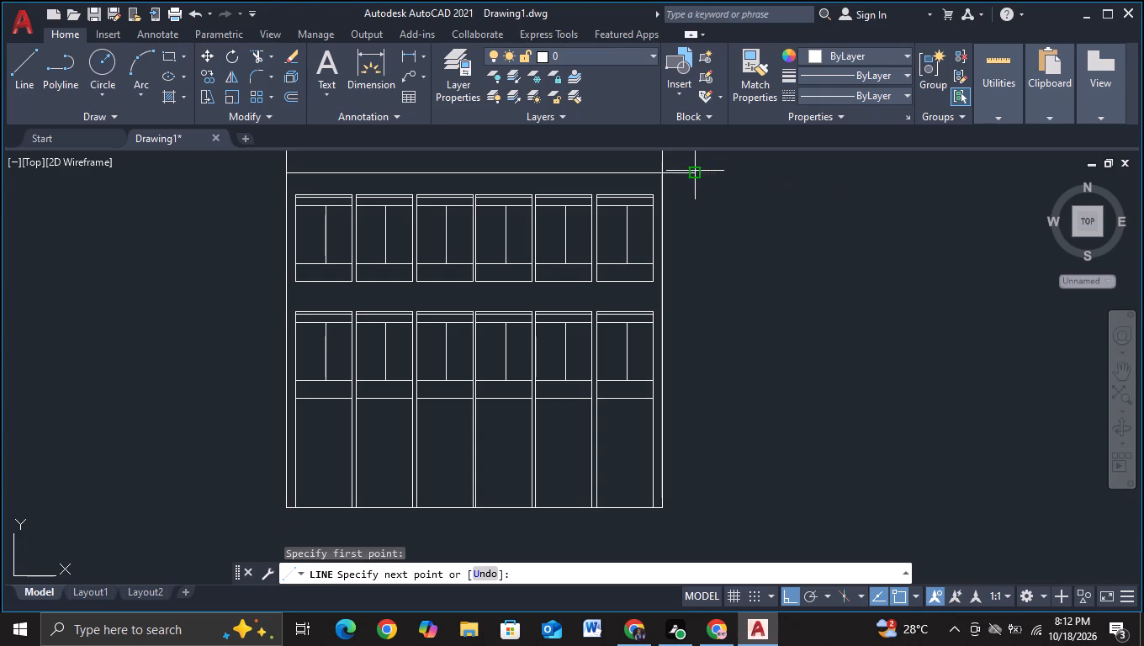
{"action": "left_click", "coordinate": [695, 509]}
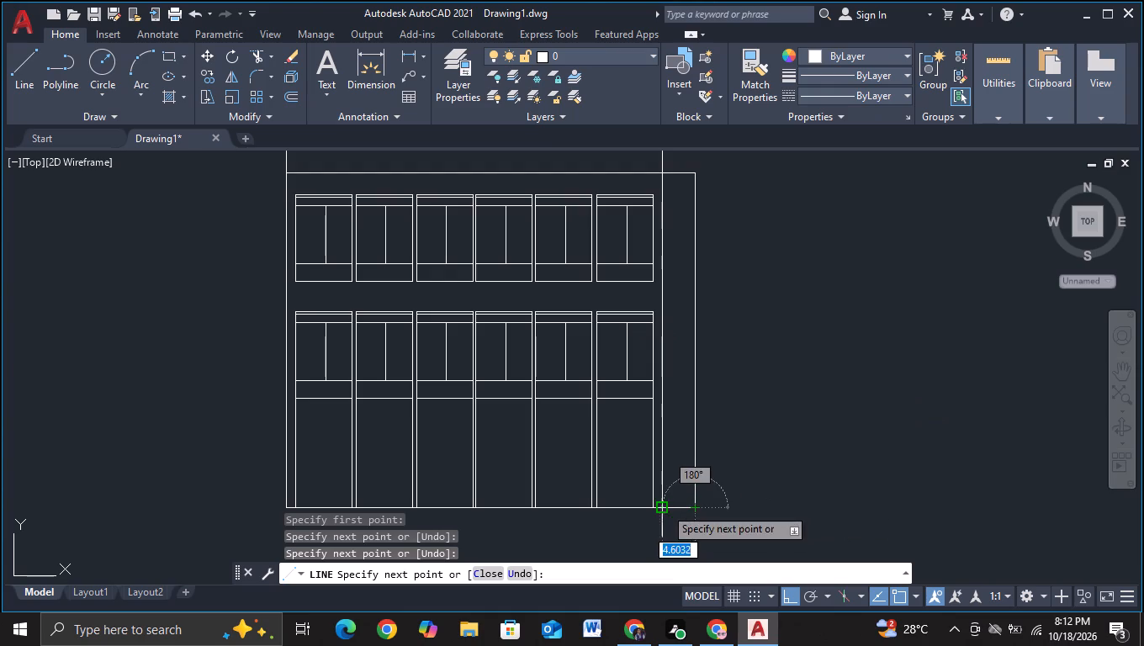
{"action": "left_click", "coordinate": [664, 507]}
{"action": "key", "text": "Escape"}
Move the four line segments of the outline's left side about 1.1 units outward to the left, with object snap off.
{"action": "scroll", "coordinate": [823, 527], "scroll_direction": "down", "scroll_amount": 1}
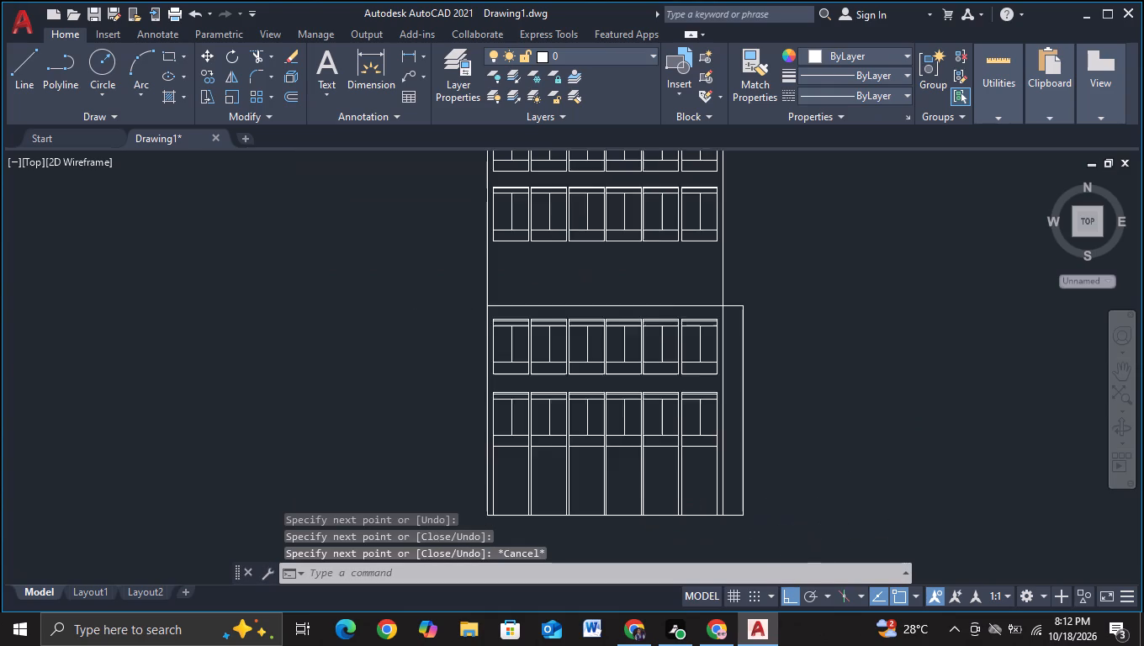
{"action": "scroll", "coordinate": [823, 527], "scroll_direction": "down", "scroll_amount": 1}
{"action": "middle_click_drag", "start_coordinate": [823, 523], "coordinate": [868, 446]}
{"action": "scroll", "coordinate": [866, 457], "scroll_direction": "down", "scroll_amount": 1}
{"action": "middle_click_drag", "start_coordinate": [861, 465], "coordinate": [758, 468]}
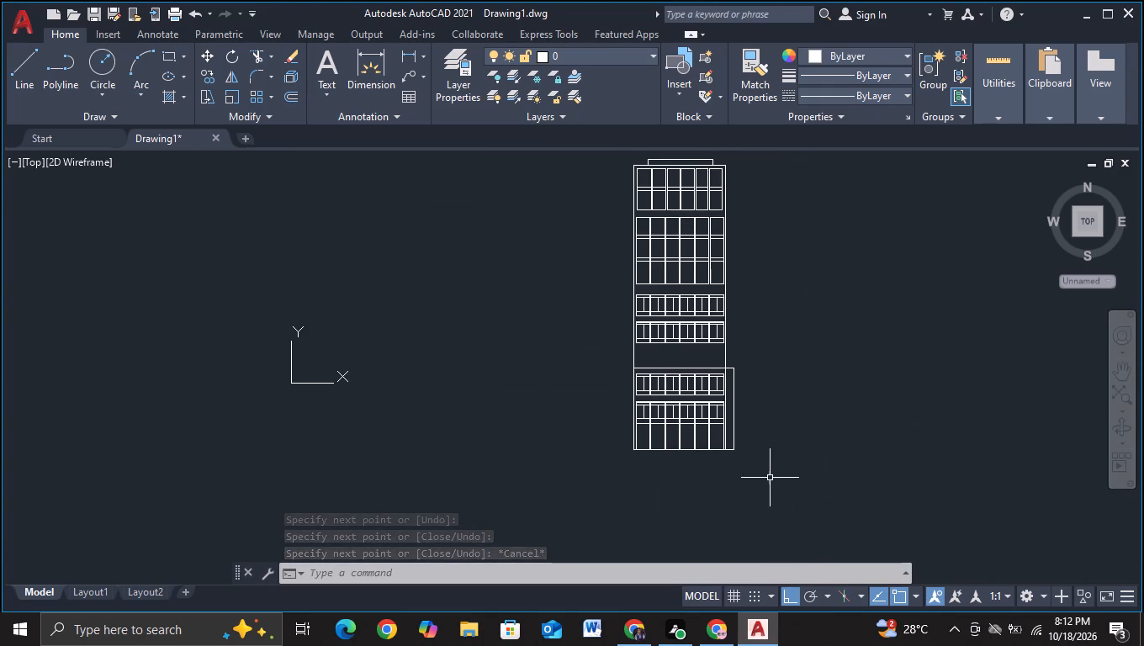
{"action": "middle_click_drag", "start_coordinate": [770, 478], "coordinate": [752, 484]}
{"action": "scroll", "coordinate": [748, 422], "scroll_direction": "up", "scroll_amount": 1}
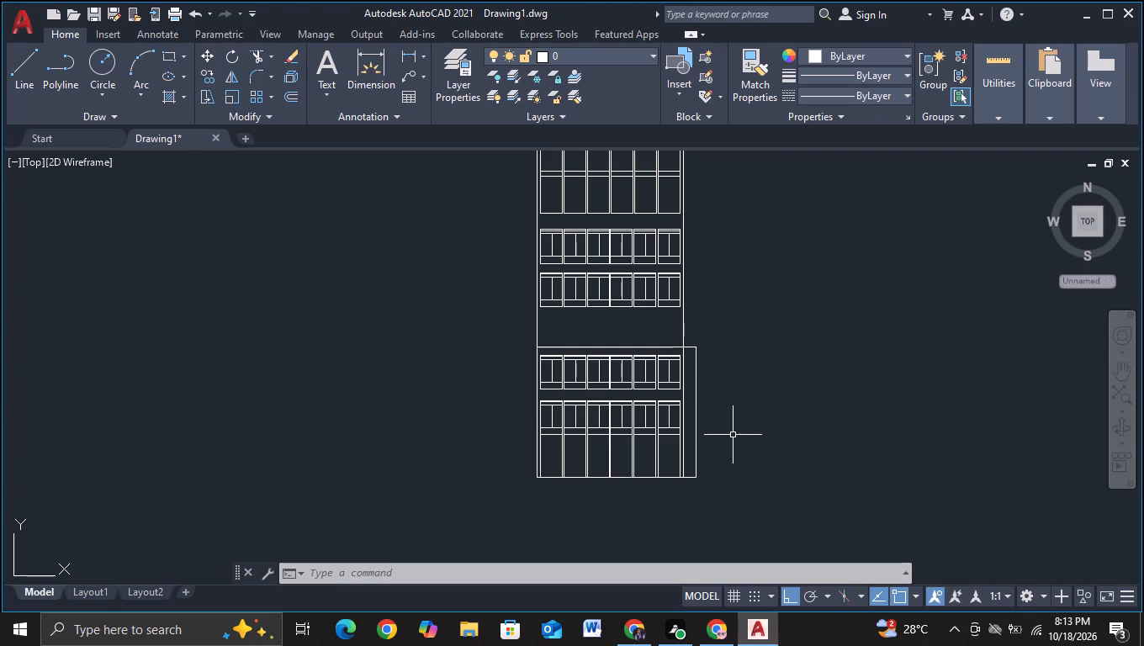
{"action": "left_click", "coordinate": [538, 333]}
{"action": "scroll", "coordinate": [534, 387], "scroll_direction": "up", "scroll_amount": 2}
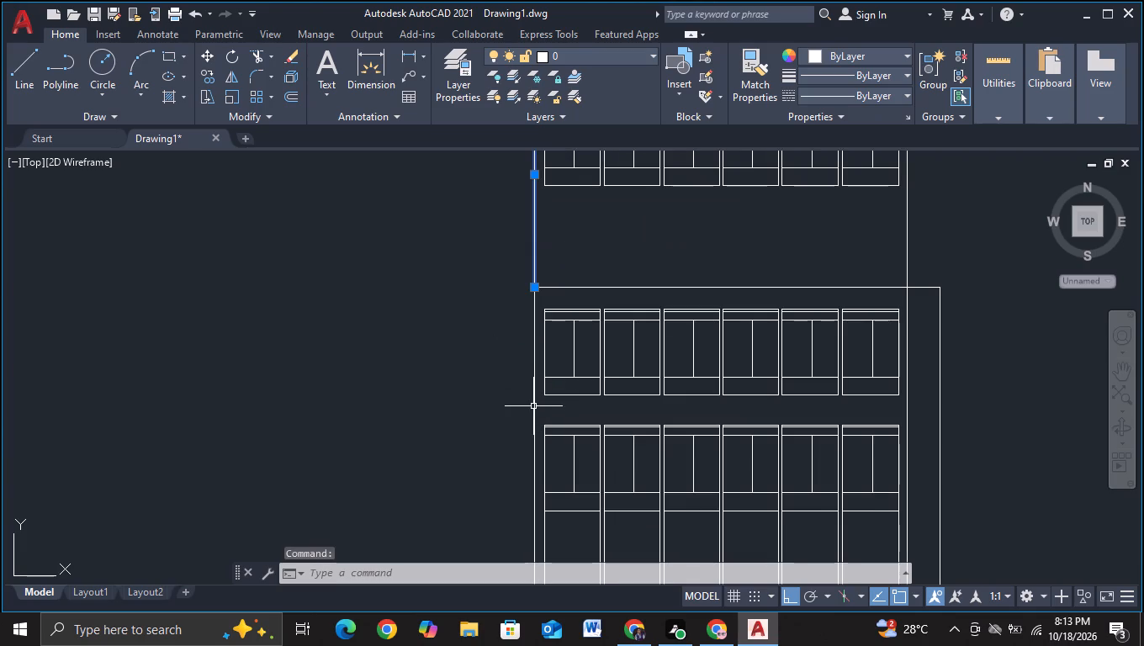
{"action": "left_click", "coordinate": [533, 400]}
{"action": "scroll", "coordinate": [533, 400], "scroll_direction": "down", "scroll_amount": 2}
{"action": "middle_click_drag", "start_coordinate": [510, 352], "coordinate": [492, 452]}
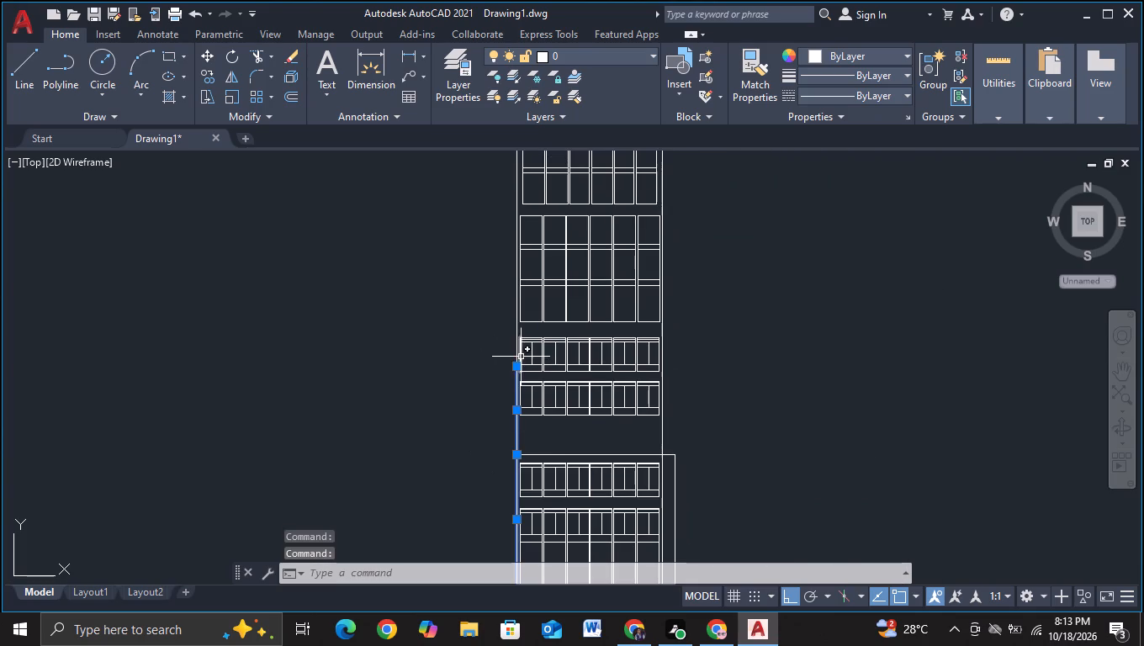
{"action": "left_click", "coordinate": [516, 339]}
{"action": "middle_click_drag", "start_coordinate": [495, 326], "coordinate": [495, 552]}
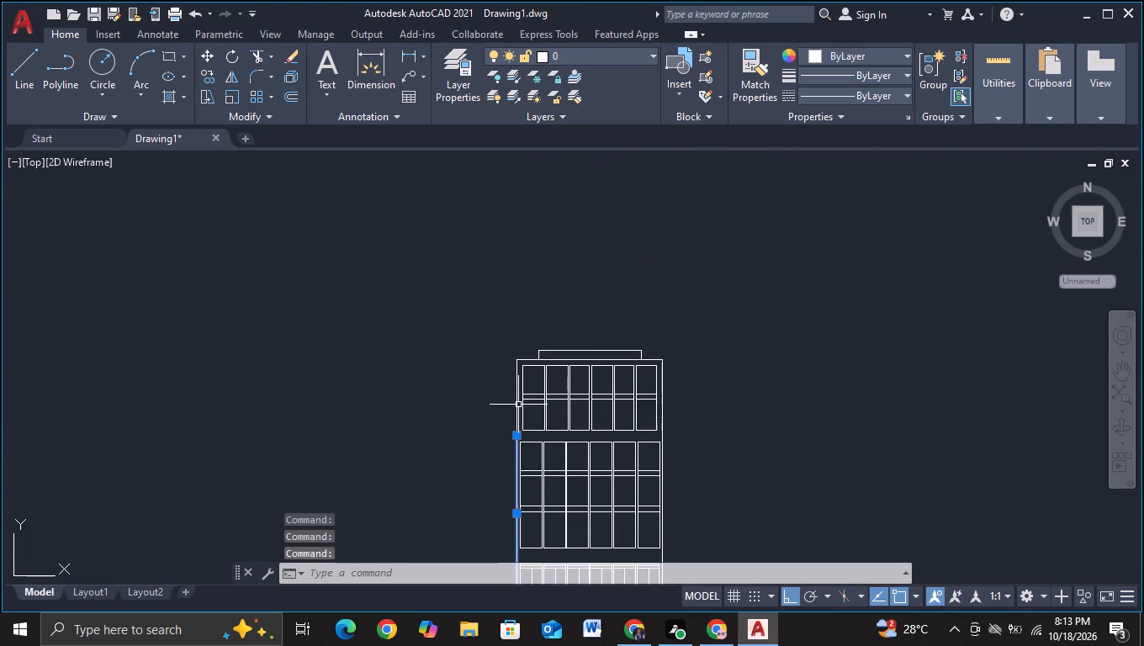
{"action": "left_click", "coordinate": [518, 405]}
{"action": "key", "text": "m"}
{"action": "left_click", "coordinate": [651, 447]}
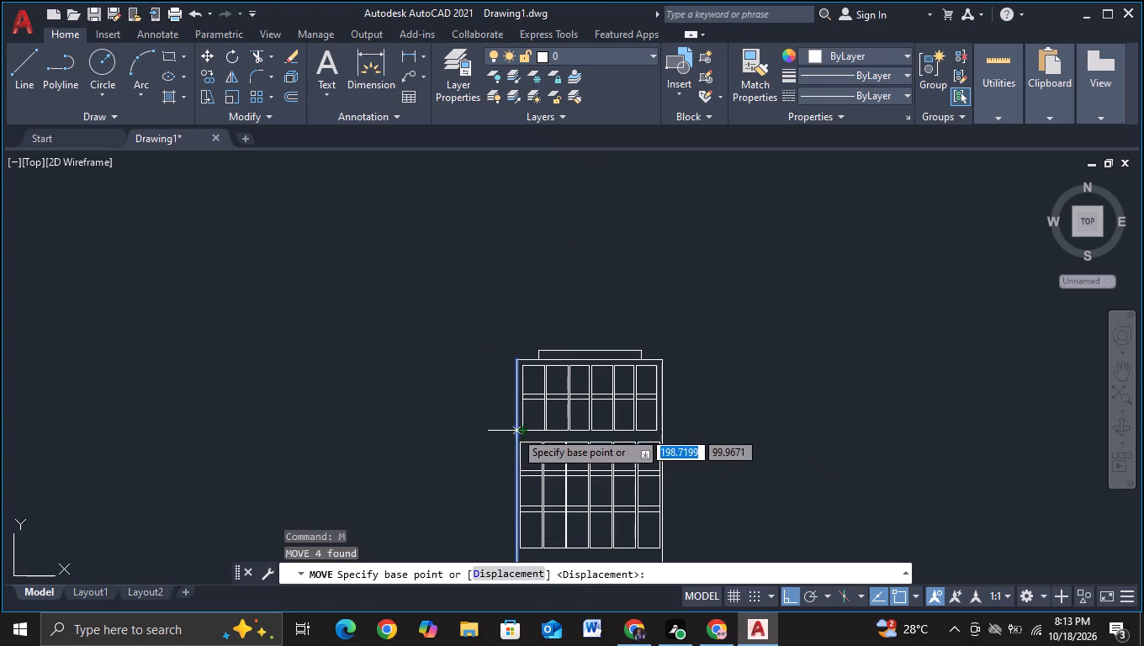
{"action": "left_click", "coordinate": [516, 432]}
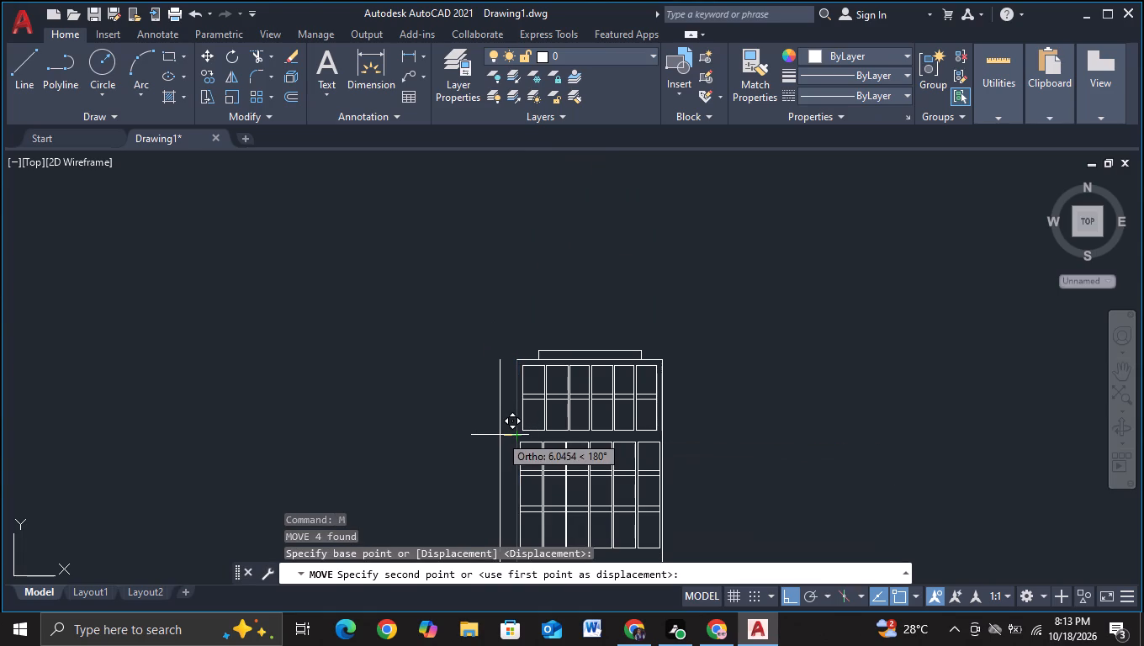
{"action": "key", "text": "F3"}
{"action": "scroll", "coordinate": [501, 435], "scroll_direction": "up", "scroll_amount": 1}
{"action": "middle_click_drag", "start_coordinate": [508, 453], "coordinate": [524, 304]}
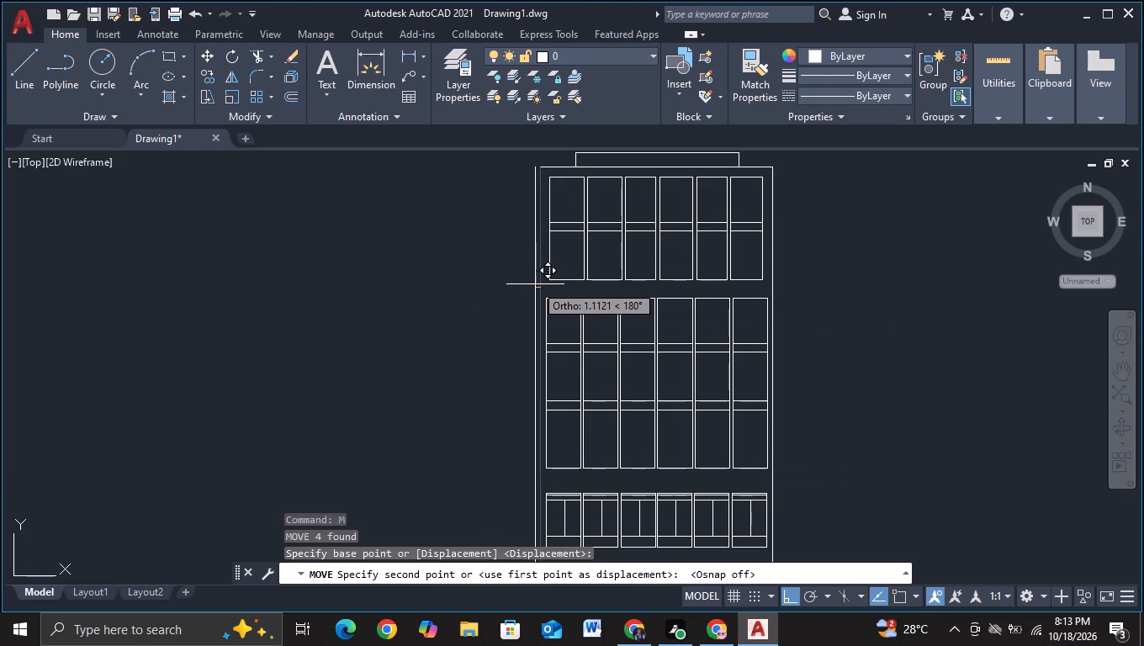
{"action": "left_click", "coordinate": [535, 284]}
Move the four line segments of the outline's right side about 0.8 units outward to the right.
{"action": "scroll", "coordinate": [627, 302], "scroll_direction": "down", "scroll_amount": 1}
{"action": "middle_click_drag", "start_coordinate": [797, 398], "coordinate": [792, 338]}
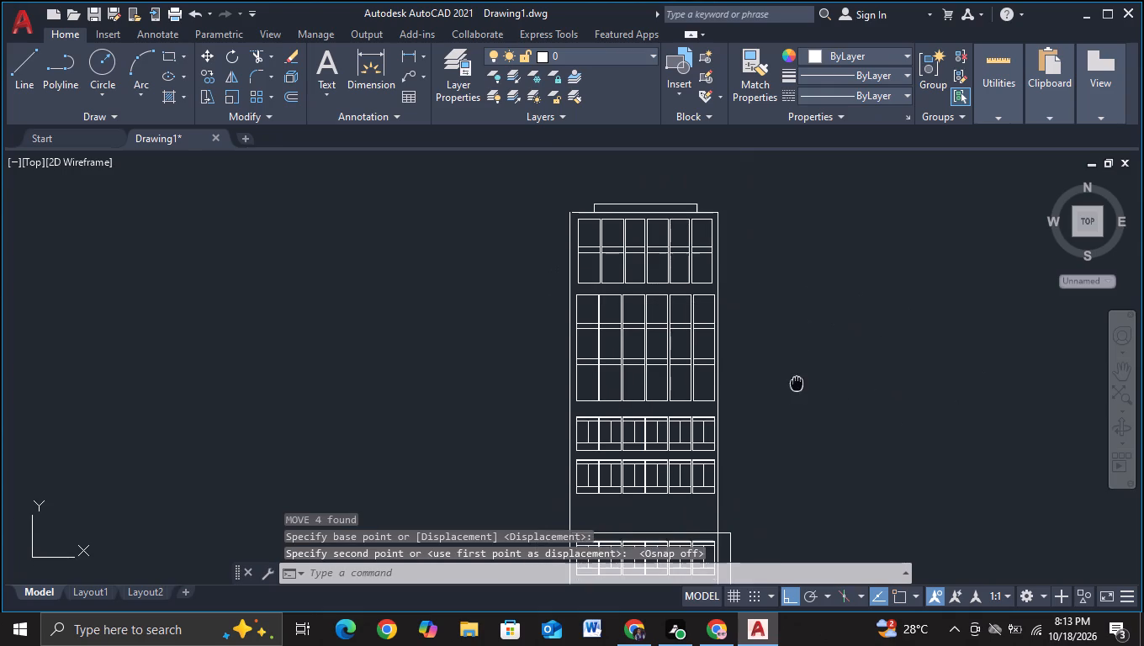
{"action": "middle_click_drag", "start_coordinate": [792, 338], "coordinate": [778, 264]}
{"action": "middle_click_drag", "start_coordinate": [768, 366], "coordinate": [759, 307]}
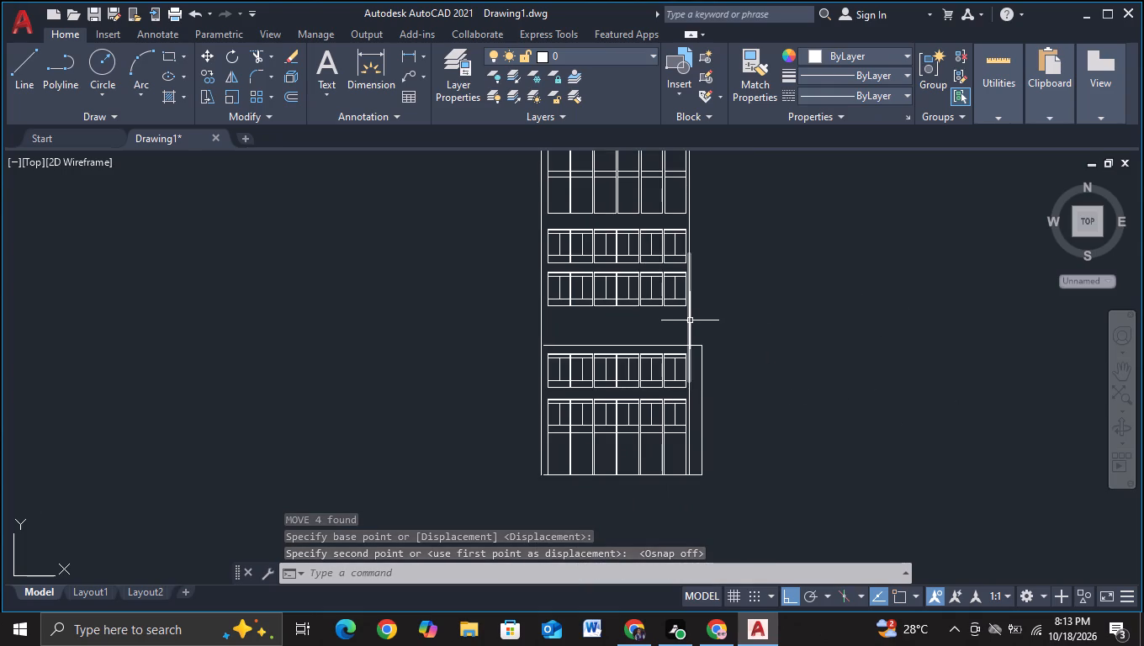
{"action": "left_click", "coordinate": [690, 320]}
{"action": "scroll", "coordinate": [707, 426], "scroll_direction": "up", "scroll_amount": 1}
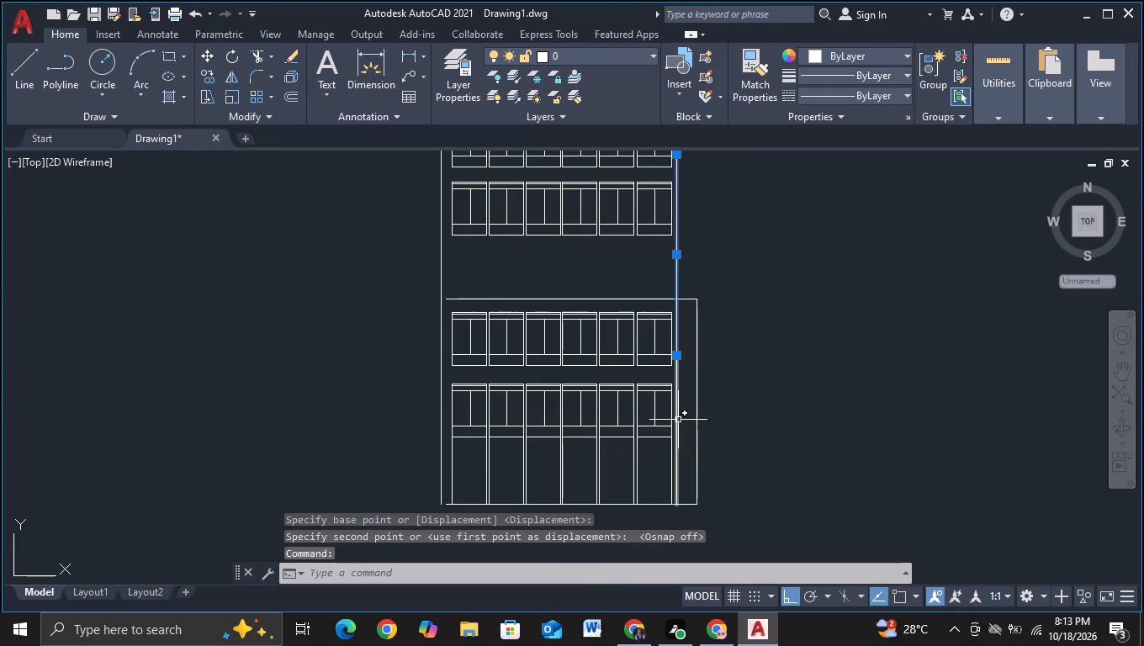
{"action": "left_click", "coordinate": [677, 420]}
{"action": "middle_click_drag", "start_coordinate": [758, 378], "coordinate": [758, 573]}
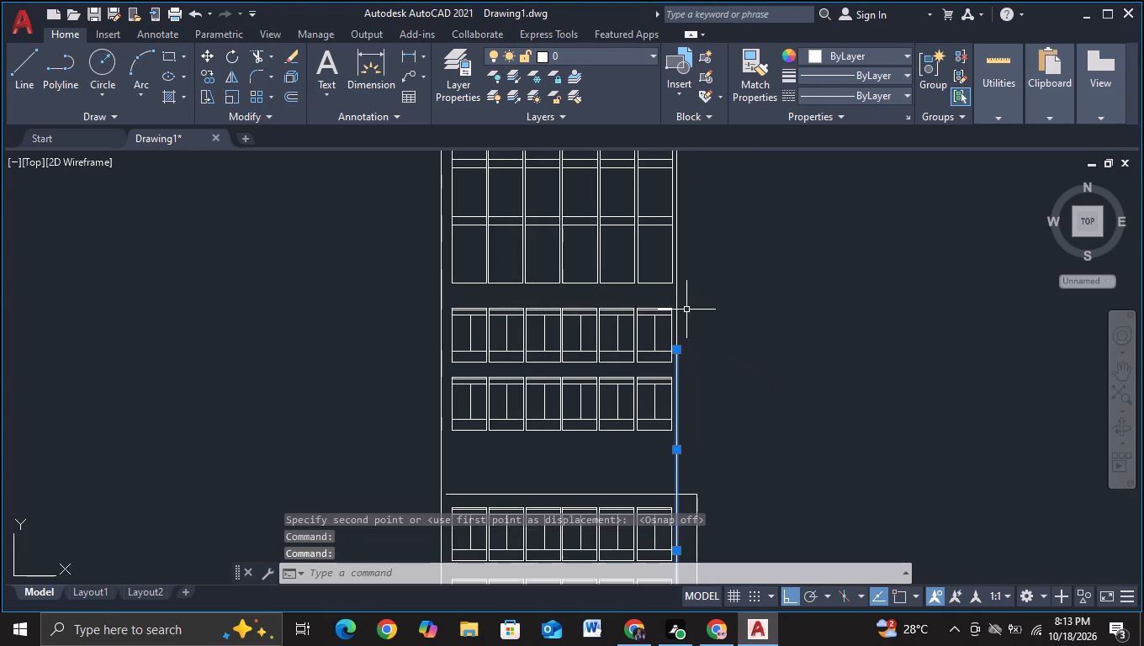
{"action": "left_click", "coordinate": [677, 299]}
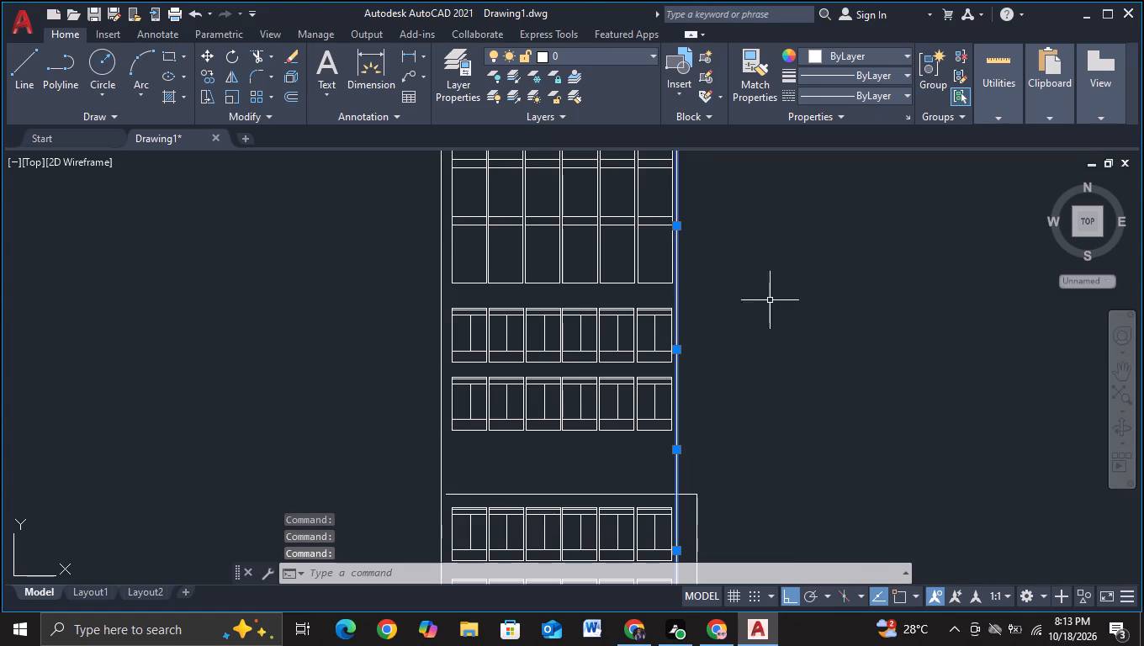
{"action": "middle_click_drag", "start_coordinate": [772, 311], "coordinate": [755, 541]}
{"action": "left_click", "coordinate": [658, 284]}
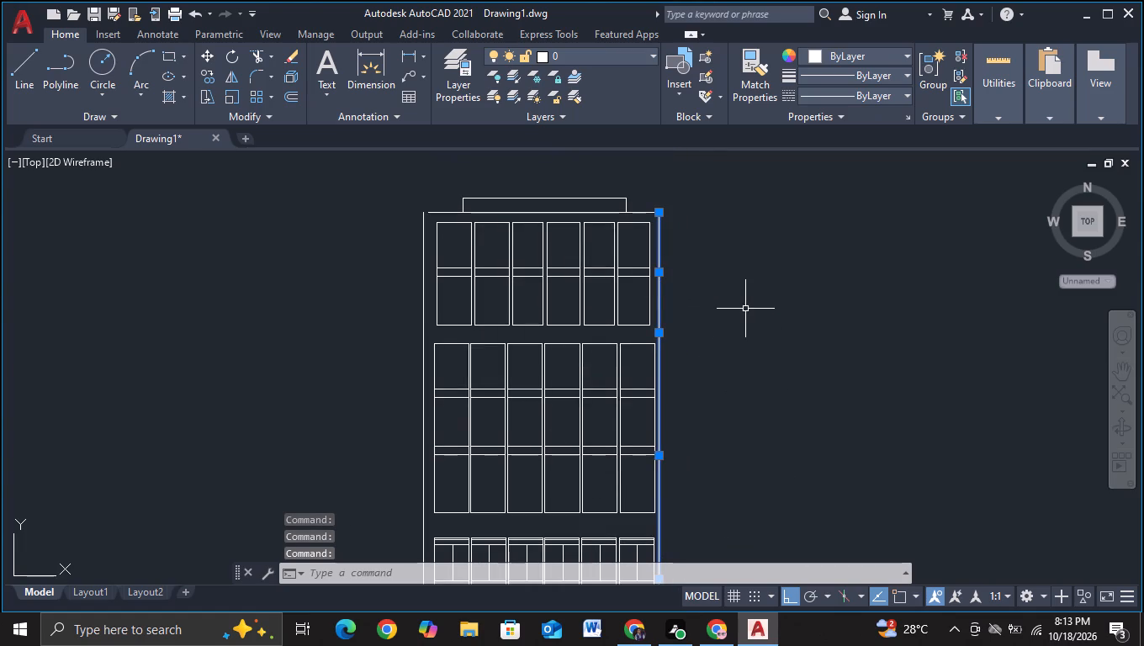
{"action": "key", "text": "m"}
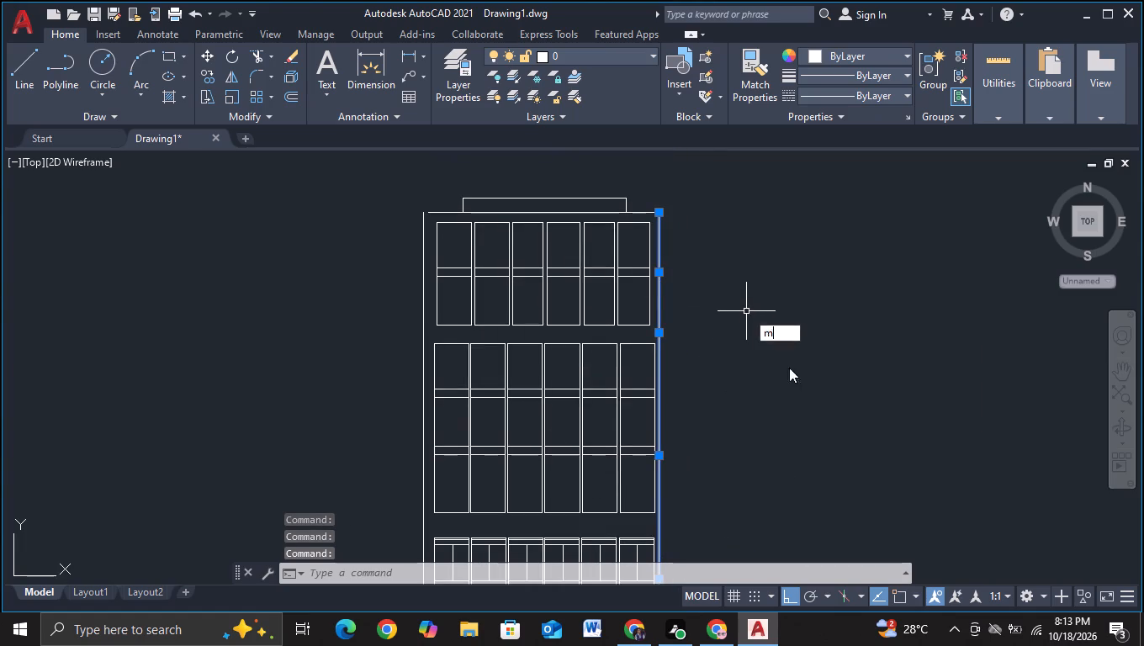
{"action": "left_click", "coordinate": [792, 352]}
{"action": "left_click", "coordinate": [657, 332]}
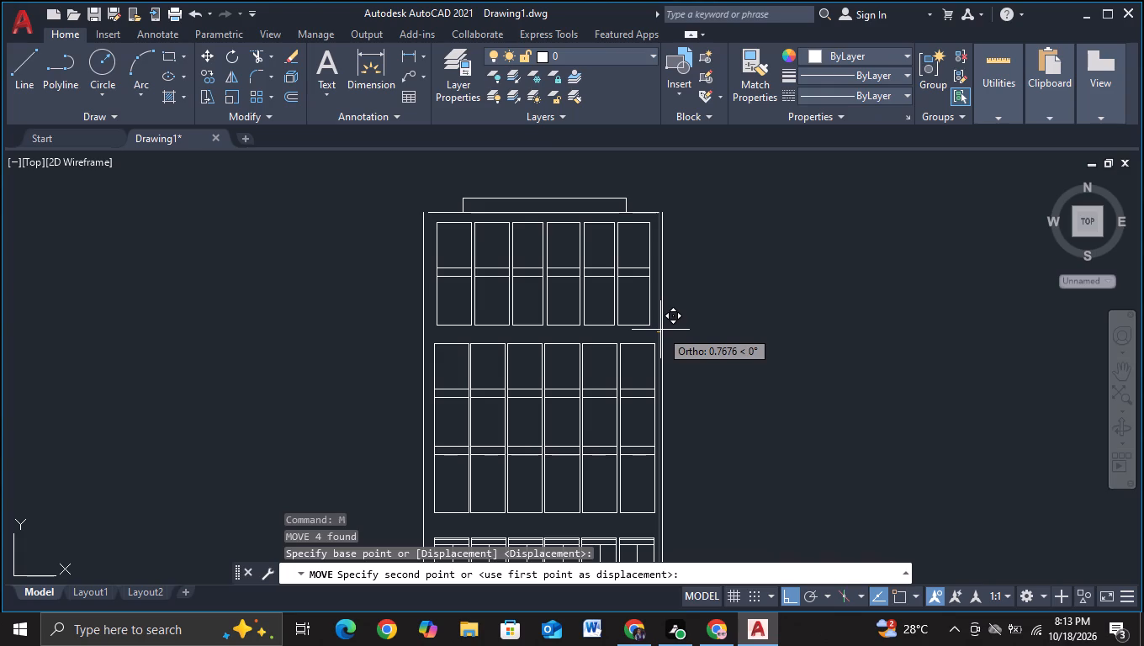
{"action": "left_click", "coordinate": [660, 330]}
Extend the left end of the outline's base line to the moved left side.
{"action": "scroll", "coordinate": [759, 332], "scroll_direction": "down", "scroll_amount": 1}
{"action": "middle_click_drag", "start_coordinate": [785, 424], "coordinate": [775, 293]}
{"action": "middle_click_drag", "start_coordinate": [757, 405], "coordinate": [758, 401]}
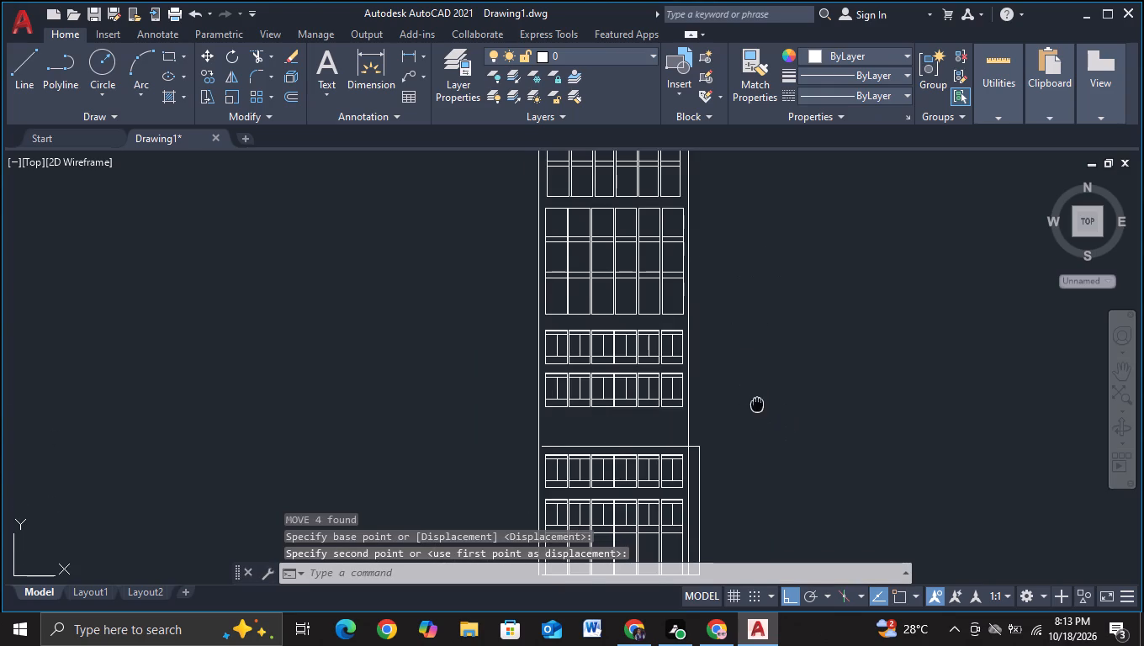
{"action": "middle_click_drag", "start_coordinate": [758, 401], "coordinate": [747, 340]}
{"action": "middle_click_drag", "start_coordinate": [744, 401], "coordinate": [744, 371]}
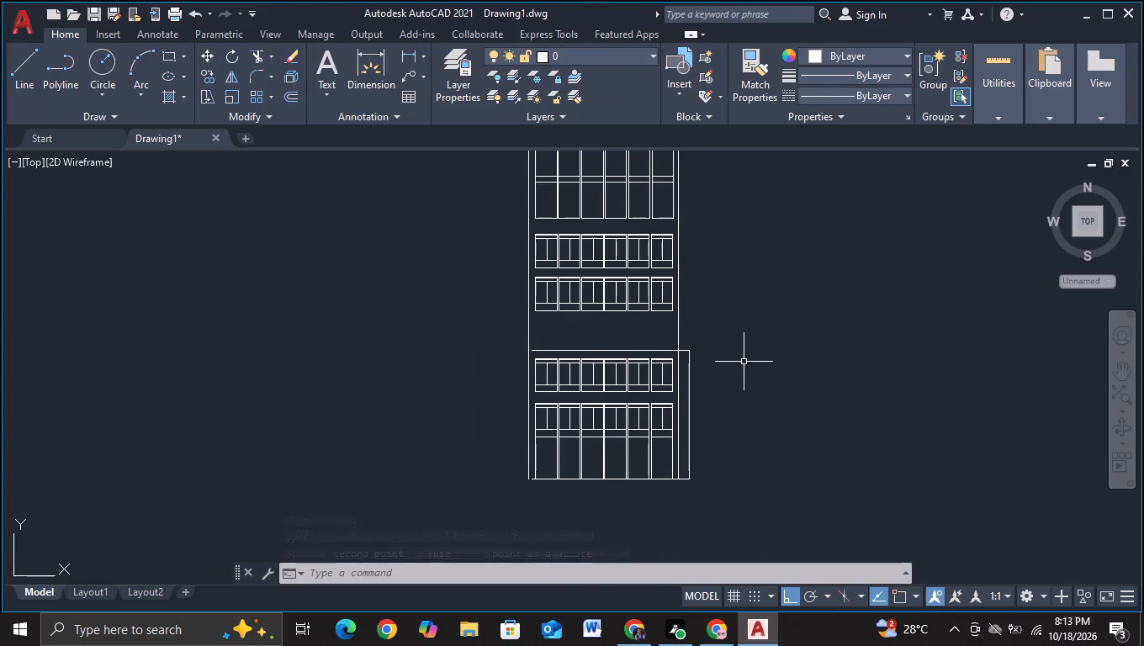
{"action": "key", "text": "e"}
{"action": "left_click", "coordinate": [799, 416]}
{"action": "scroll", "coordinate": [601, 517], "scroll_direction": "up", "scroll_amount": 2}
{"action": "left_click", "coordinate": [421, 421]}
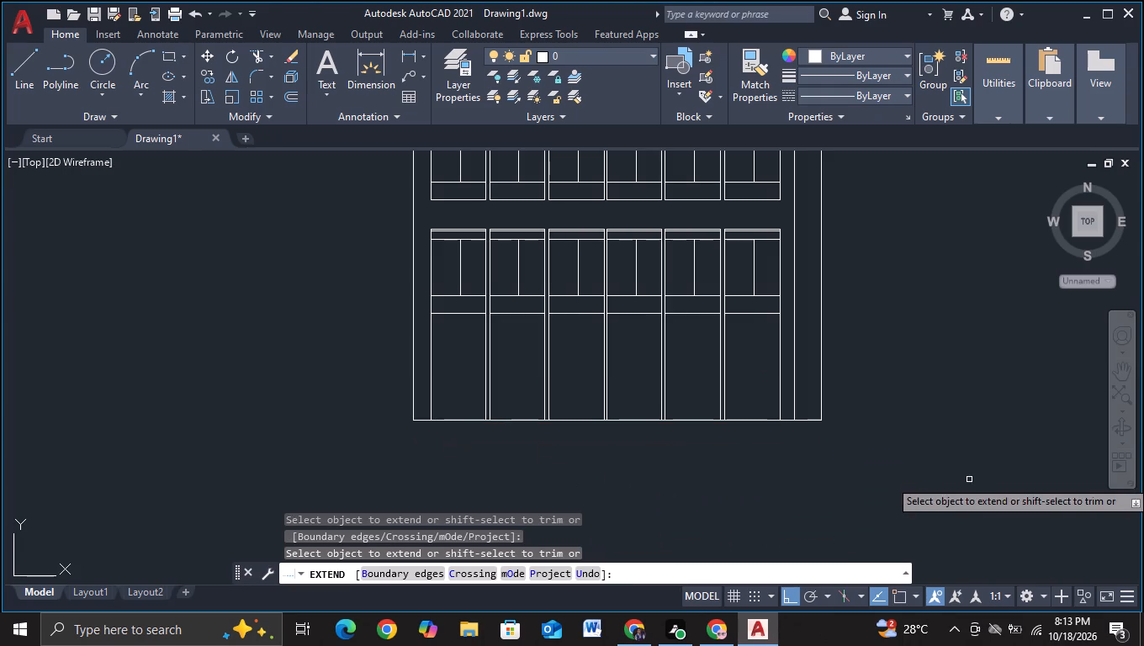
Extend both ends of the outline's top line to the moved left and right sides.
{"action": "scroll", "coordinate": [906, 439], "scroll_direction": "down", "scroll_amount": 2}
{"action": "middle_click_drag", "start_coordinate": [912, 429], "coordinate": [850, 529]}
{"action": "middle_click_drag", "start_coordinate": [890, 283], "coordinate": [874, 458]}
{"action": "scroll", "coordinate": [837, 317], "scroll_direction": "up", "scroll_amount": 1}
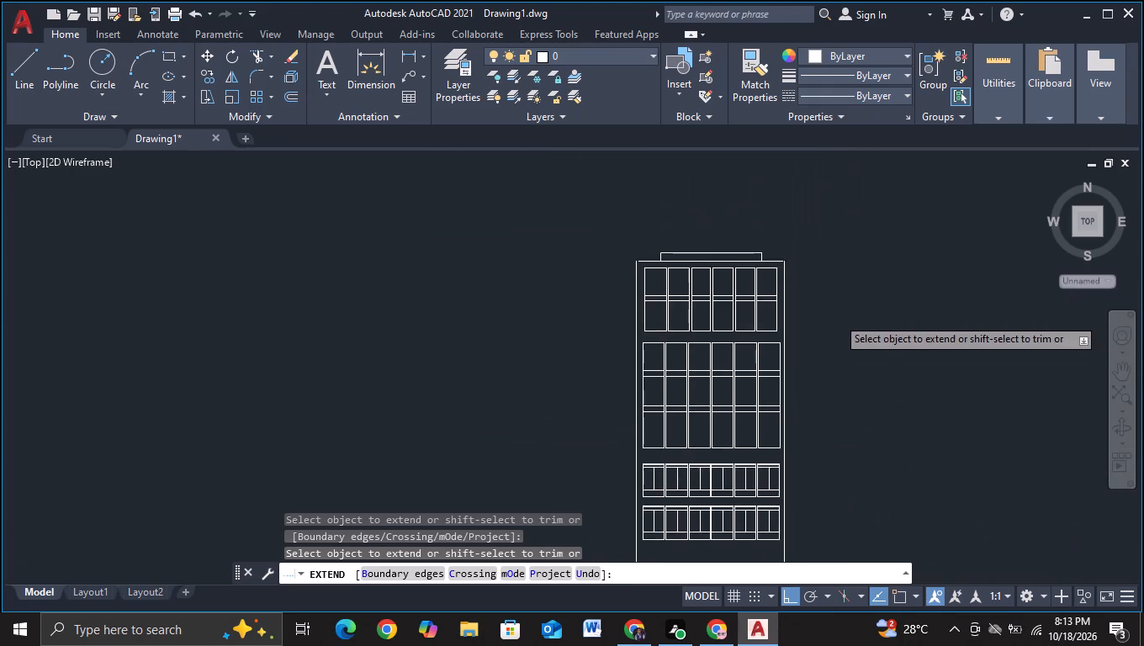
{"action": "scroll", "coordinate": [837, 316], "scroll_direction": "up", "scroll_amount": 1}
{"action": "middle_click_drag", "start_coordinate": [818, 303], "coordinate": [824, 425]}
{"action": "left_click", "coordinate": [696, 297]}
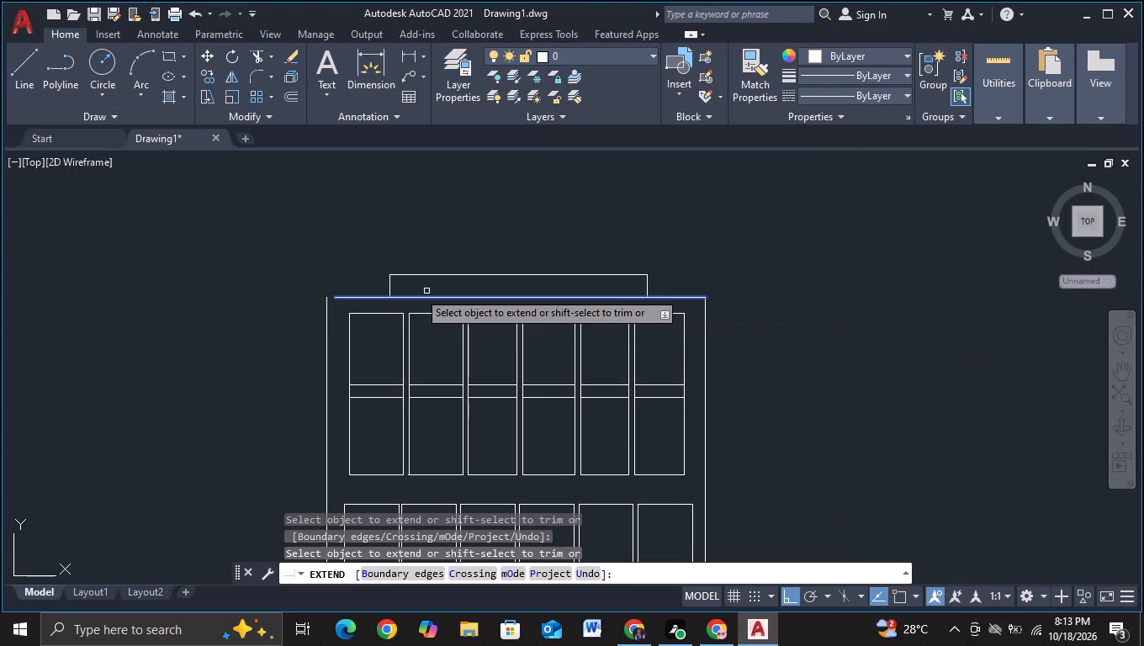
{"action": "left_click", "coordinate": [342, 298]}
{"action": "scroll", "coordinate": [1001, 320], "scroll_direction": "down", "scroll_amount": 2}
{"action": "middle_click_drag", "start_coordinate": [995, 416], "coordinate": [996, 376]}
{"action": "key", "text": "Escape"}
Move the outer vertical line of the bottom section's side strip slightly outward to the right.
{"action": "middle_click_drag", "start_coordinate": [1002, 409], "coordinate": [968, 313]}
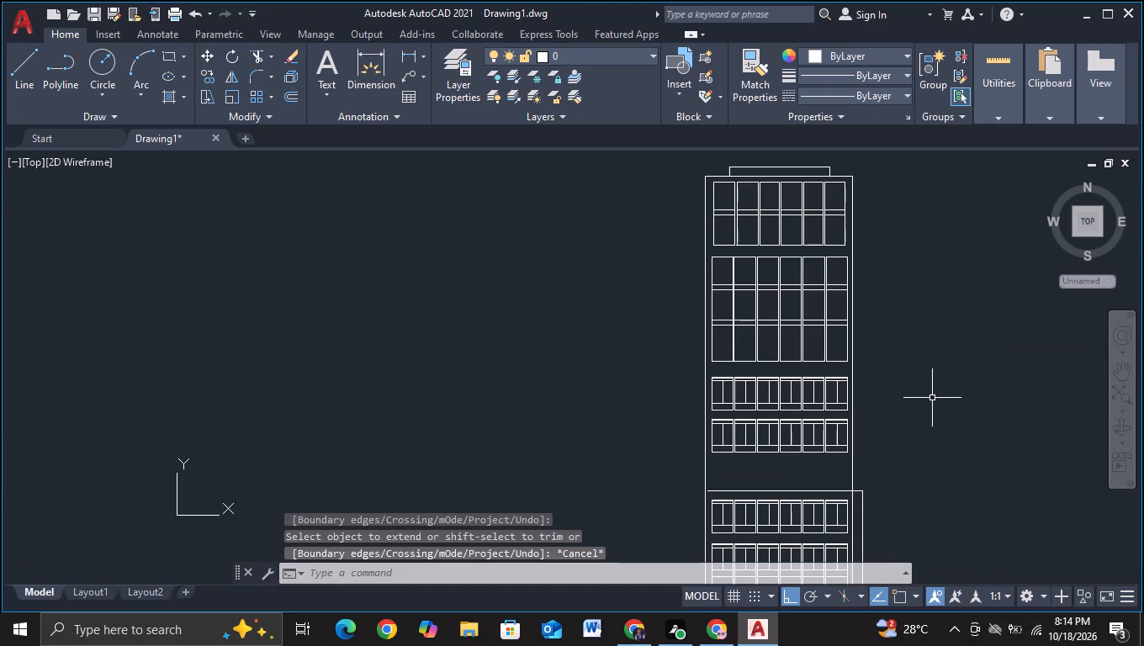
{"action": "scroll", "coordinate": [936, 401], "scroll_direction": "down", "scroll_amount": 1}
{"action": "middle_click_drag", "start_coordinate": [994, 492], "coordinate": [899, 390]}
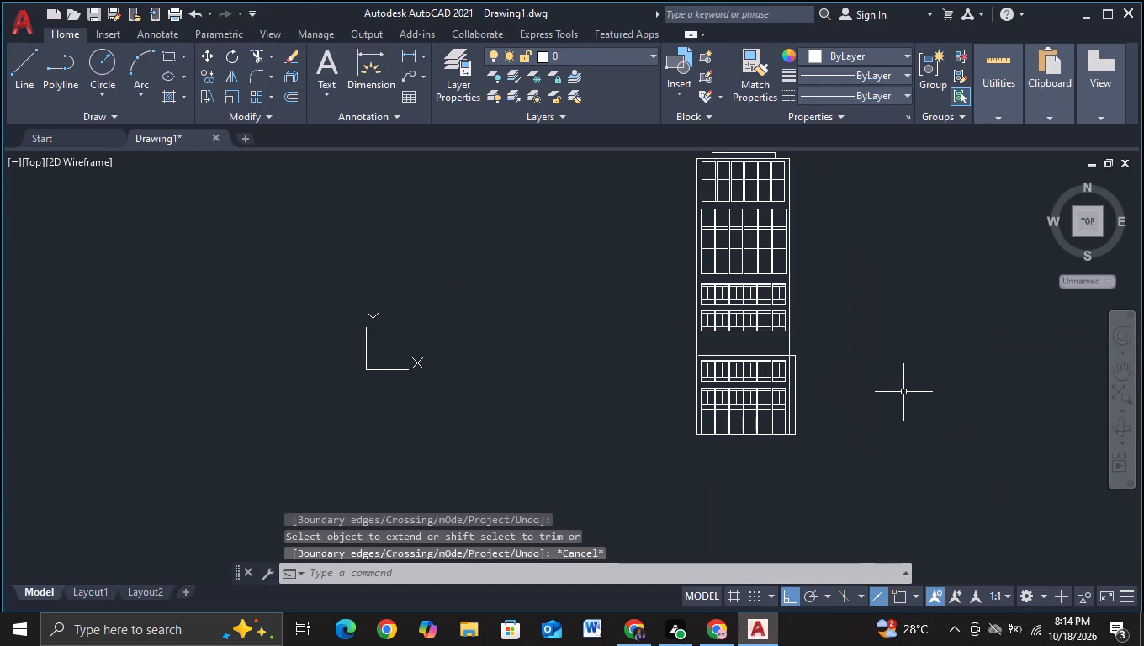
{"action": "middle_click_drag", "start_coordinate": [877, 417], "coordinate": [894, 391]}
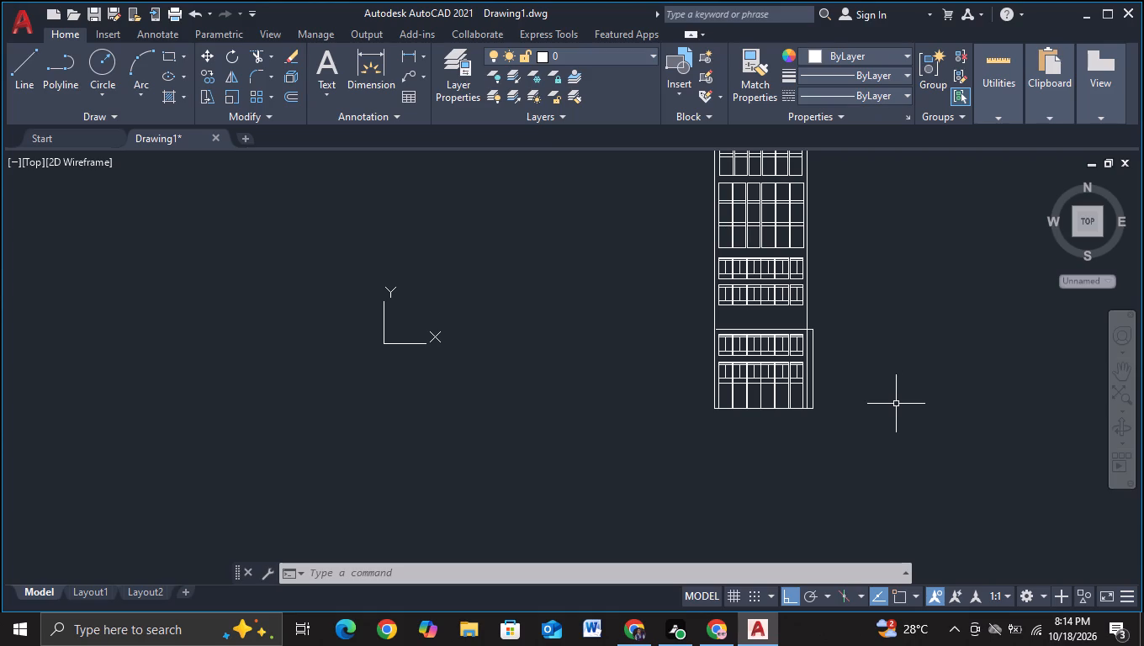
{"action": "scroll", "coordinate": [818, 339], "scroll_direction": "up", "scroll_amount": 1}
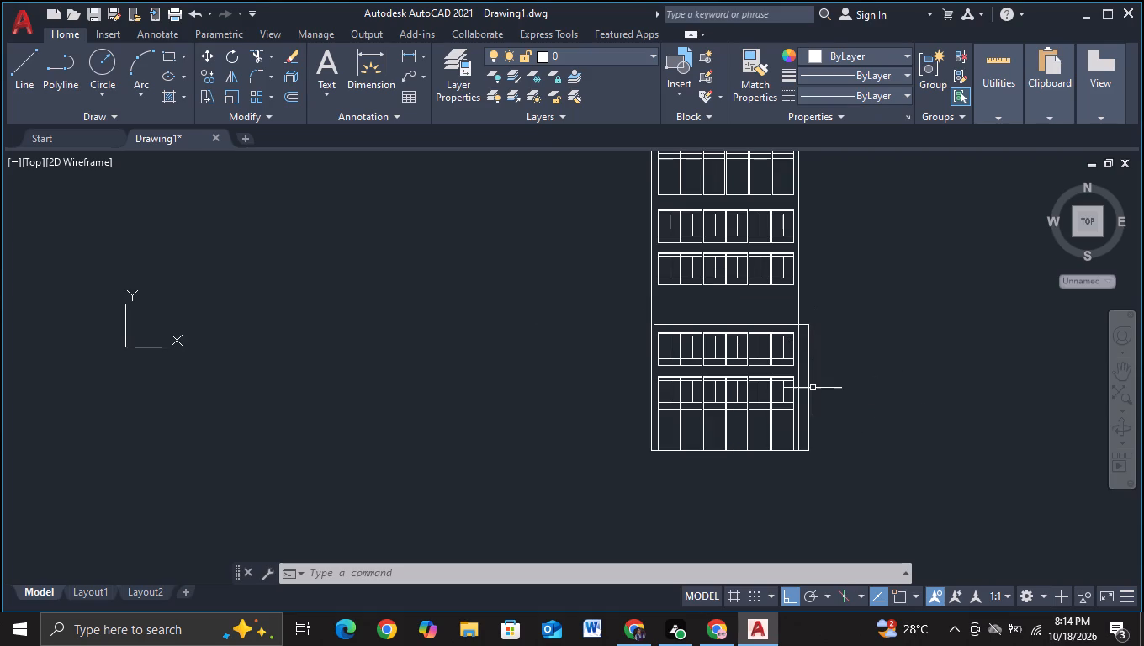
{"action": "middle_click_drag", "start_coordinate": [829, 373], "coordinate": [764, 341]}
{"action": "scroll", "coordinate": [766, 341], "scroll_direction": "up", "scroll_amount": 1}
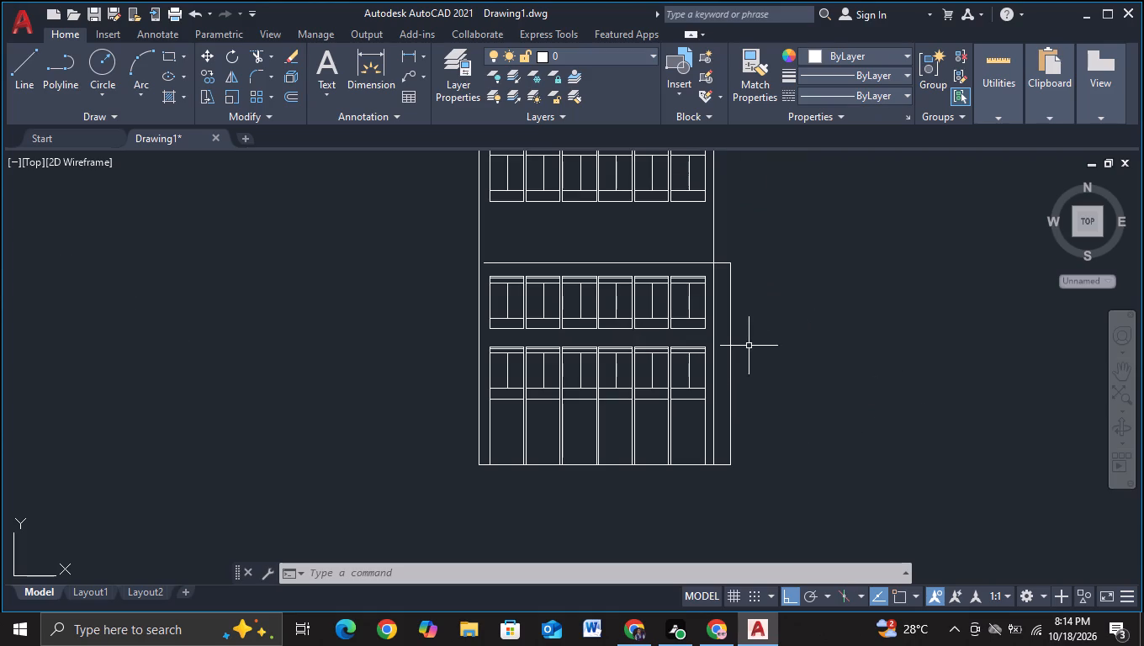
{"action": "left_click", "coordinate": [729, 344]}
{"action": "key", "text": "m"}
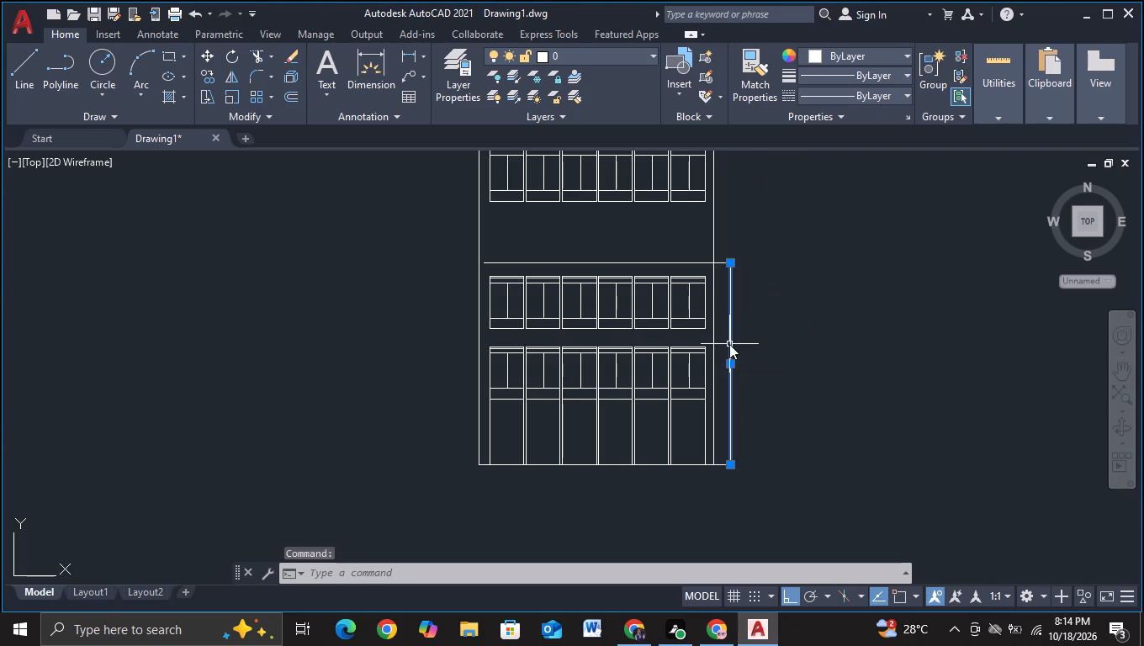
{"action": "left_click", "coordinate": [776, 384]}
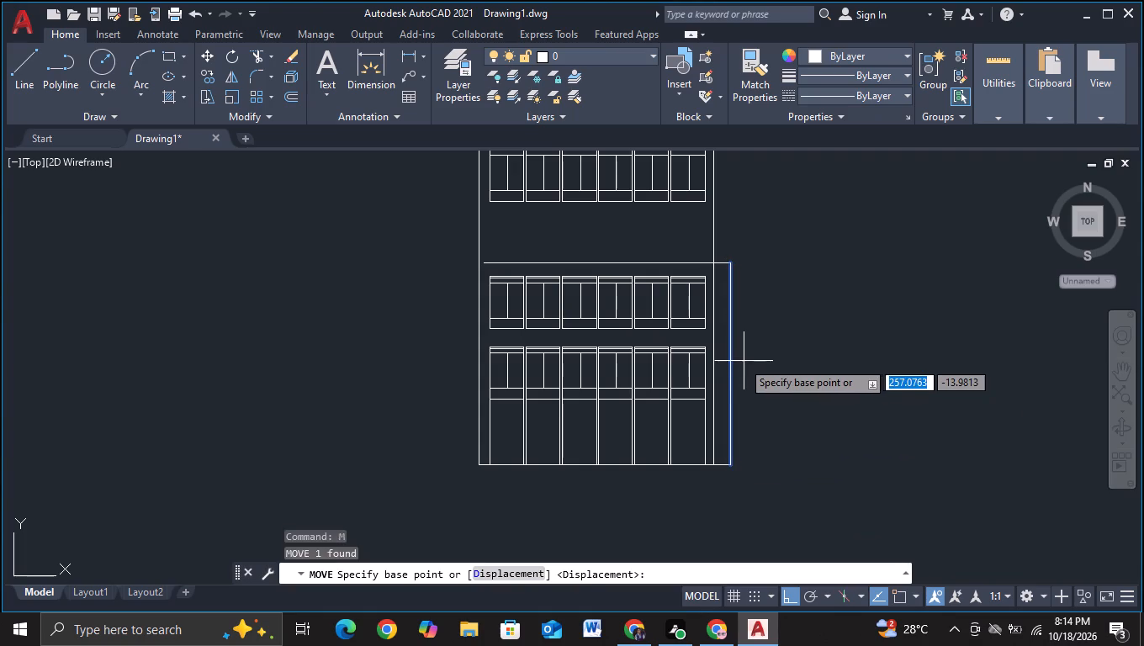
{"action": "left_click", "coordinate": [732, 366]}
{"action": "left_click", "coordinate": [738, 368]}
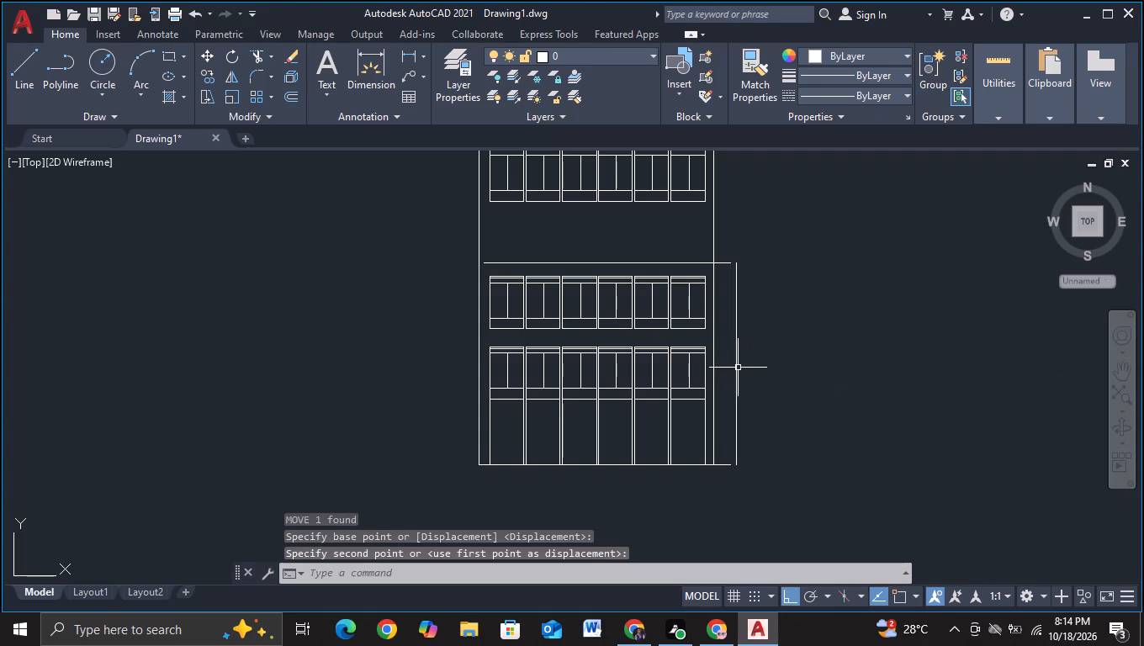
{"action": "key", "text": "Escape"}
Extend the top and base lines of the bottom section to the moved outer line of the side strip.
{"action": "key", "text": "e"}
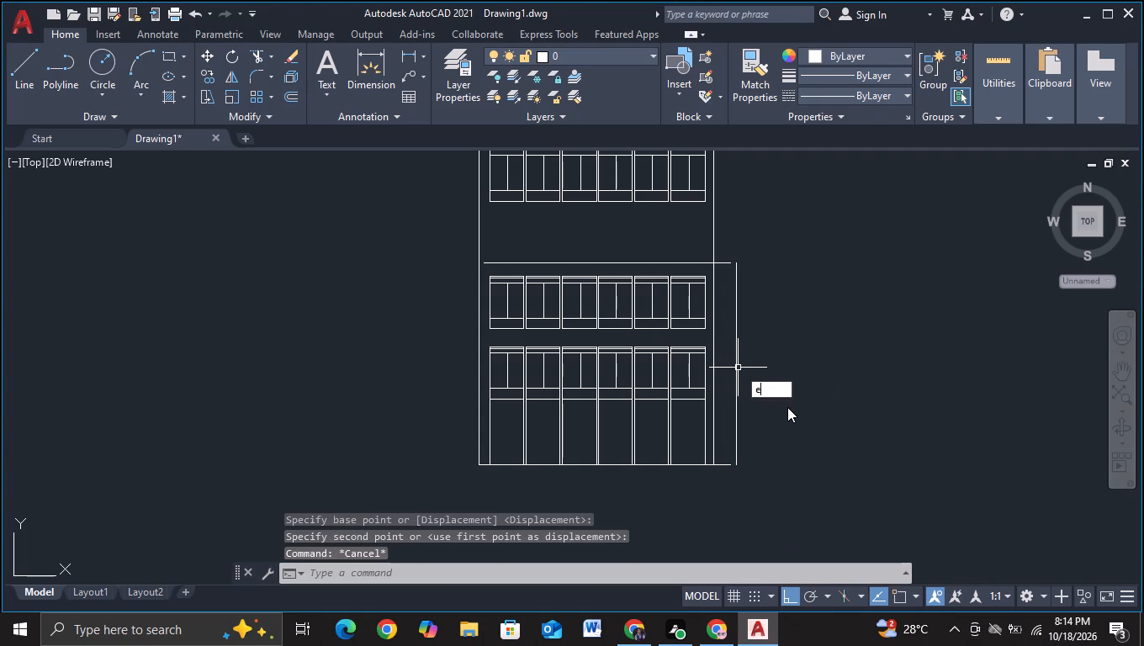
{"action": "left_click", "coordinate": [787, 407]}
{"action": "key", "text": "Escape"}
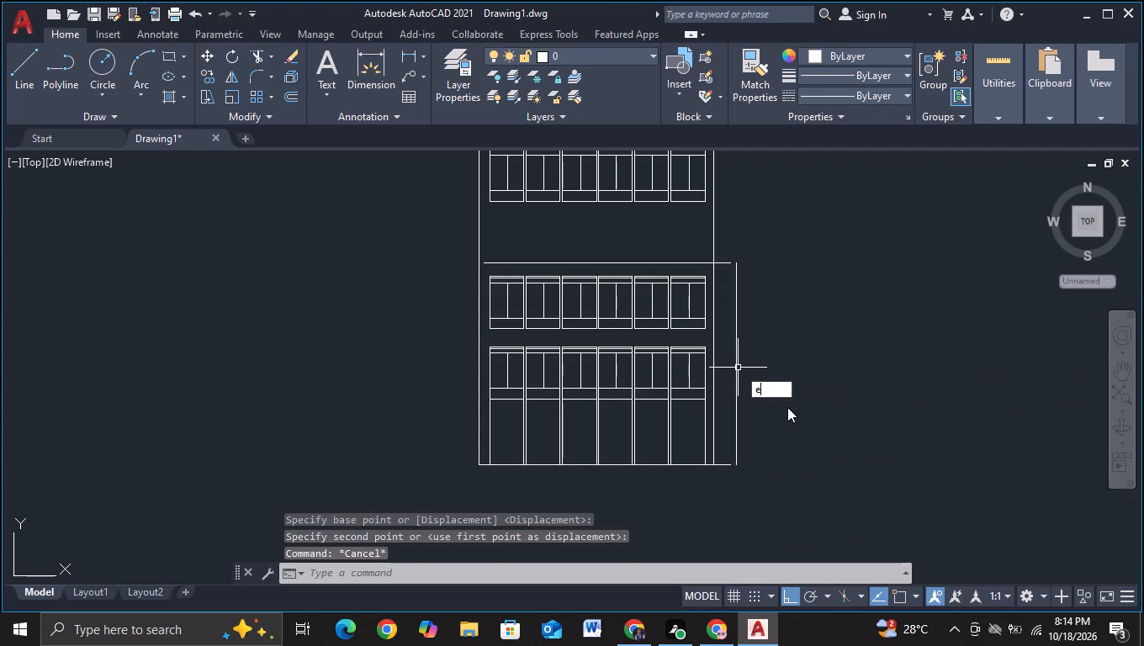
{"action": "key", "text": "e"}
{"action": "left_click", "coordinate": [789, 413]}
{"action": "left_click", "coordinate": [728, 263]}
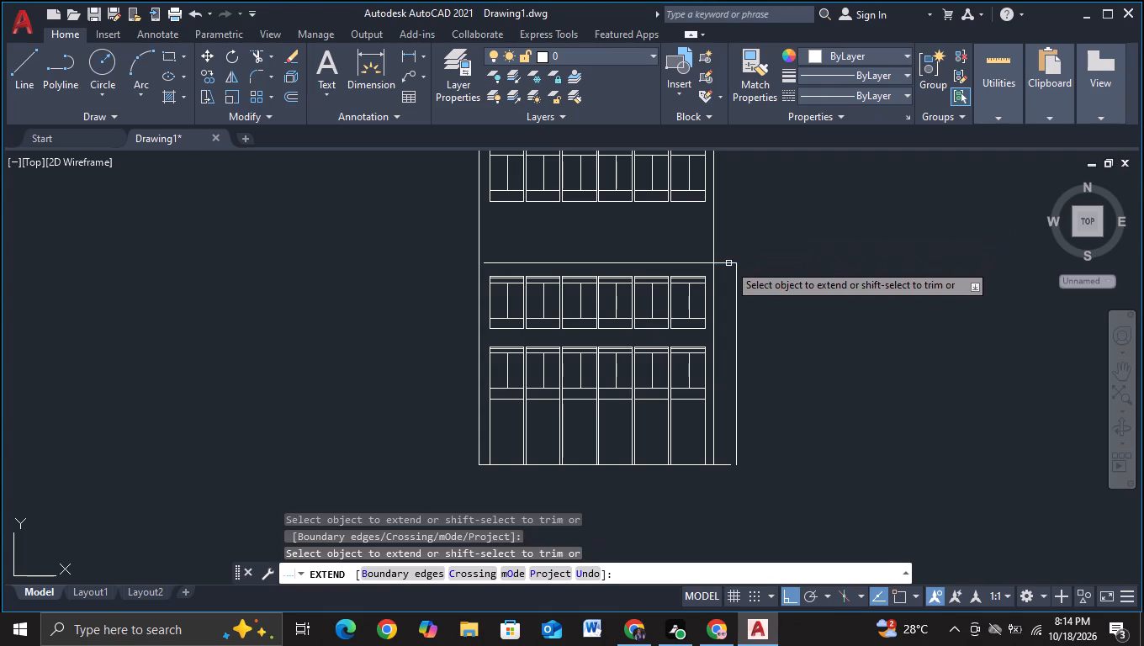
{"action": "left_click", "coordinate": [724, 466]}
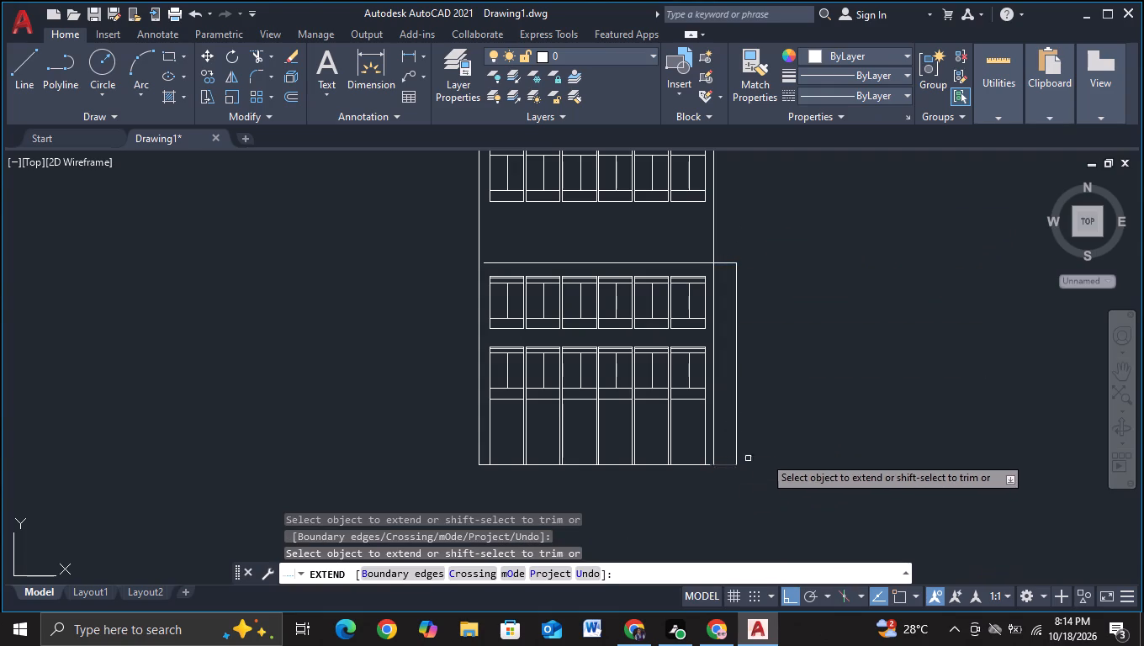
{"action": "scroll", "coordinate": [840, 416], "scroll_direction": "down", "scroll_amount": 2}
{"action": "middle_click_drag", "start_coordinate": [850, 414], "coordinate": [812, 453]}
{"action": "key", "text": "Escape"}
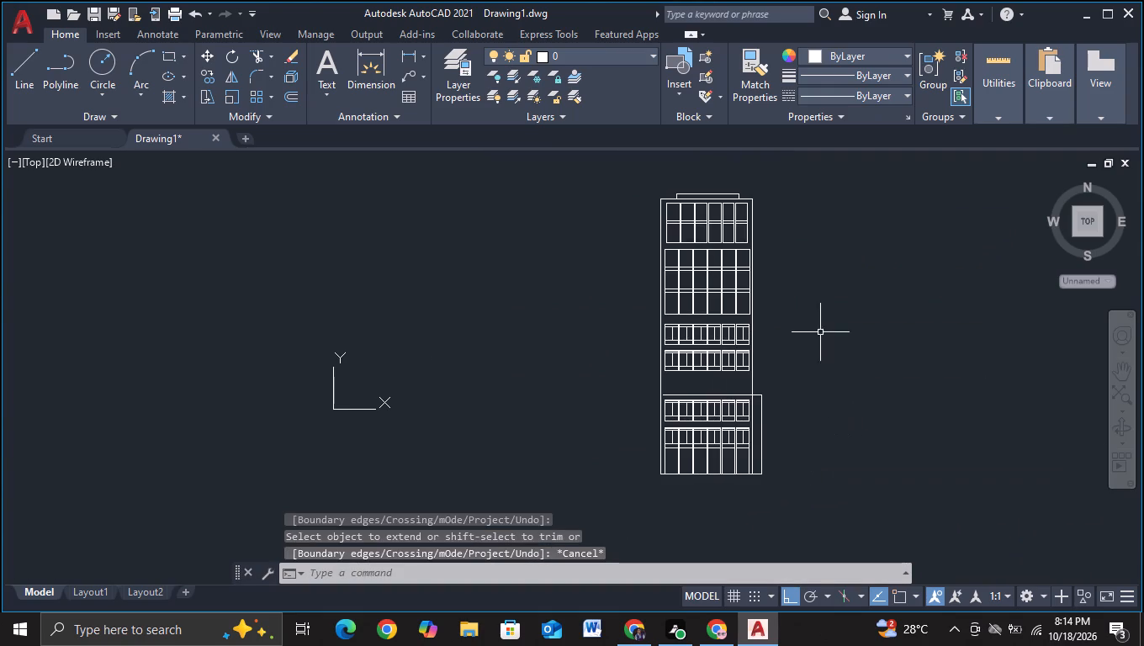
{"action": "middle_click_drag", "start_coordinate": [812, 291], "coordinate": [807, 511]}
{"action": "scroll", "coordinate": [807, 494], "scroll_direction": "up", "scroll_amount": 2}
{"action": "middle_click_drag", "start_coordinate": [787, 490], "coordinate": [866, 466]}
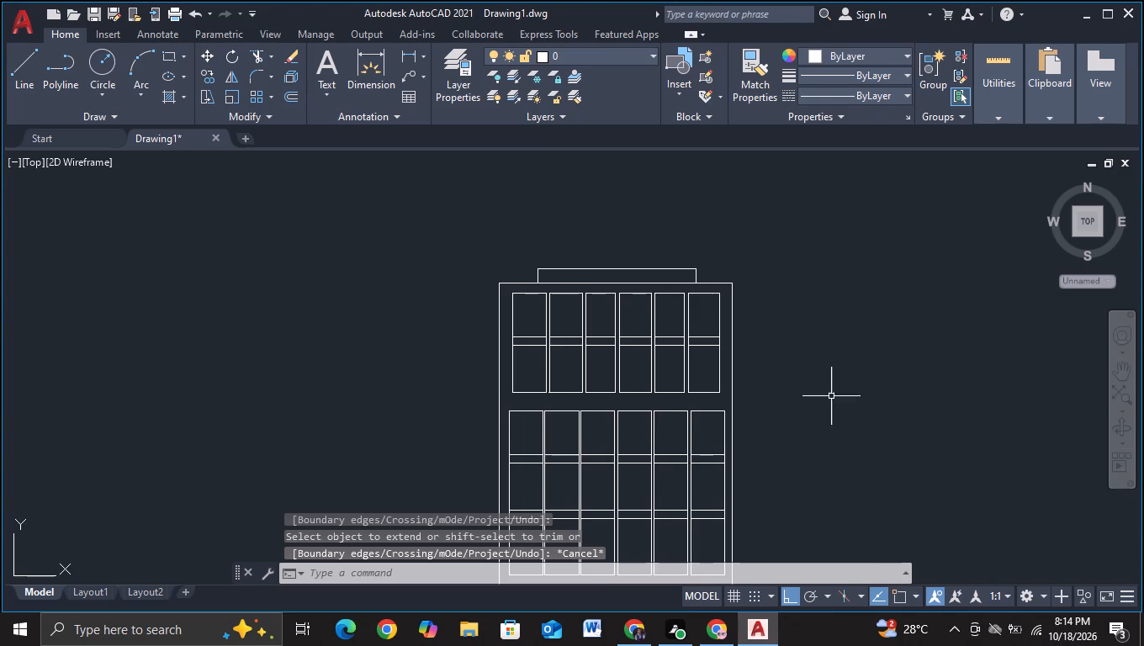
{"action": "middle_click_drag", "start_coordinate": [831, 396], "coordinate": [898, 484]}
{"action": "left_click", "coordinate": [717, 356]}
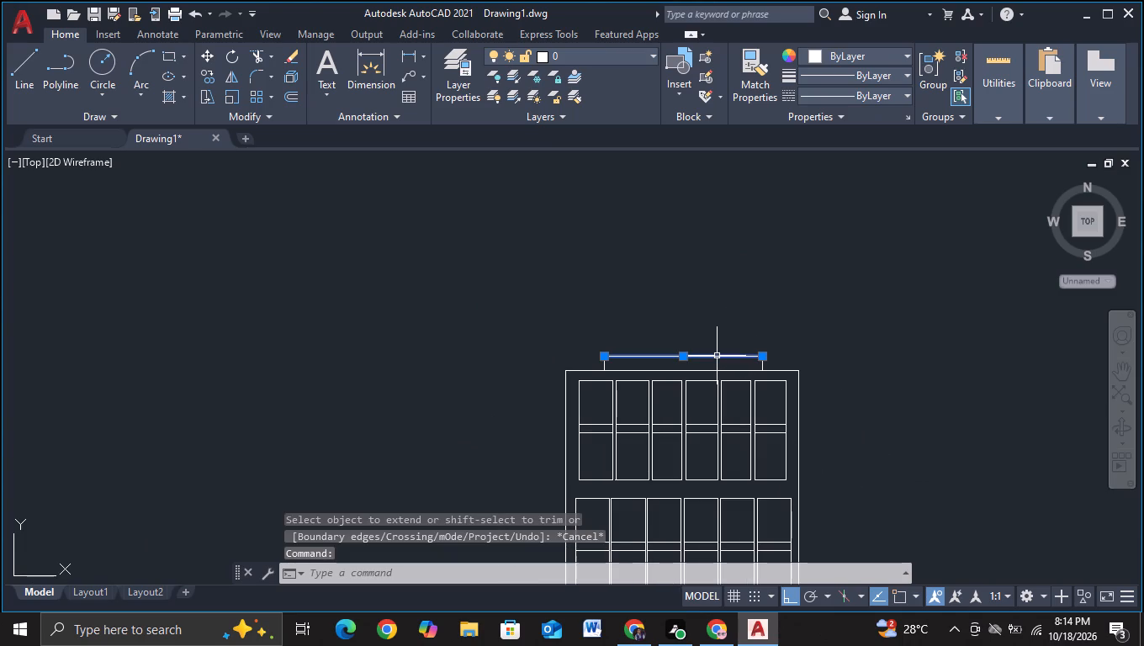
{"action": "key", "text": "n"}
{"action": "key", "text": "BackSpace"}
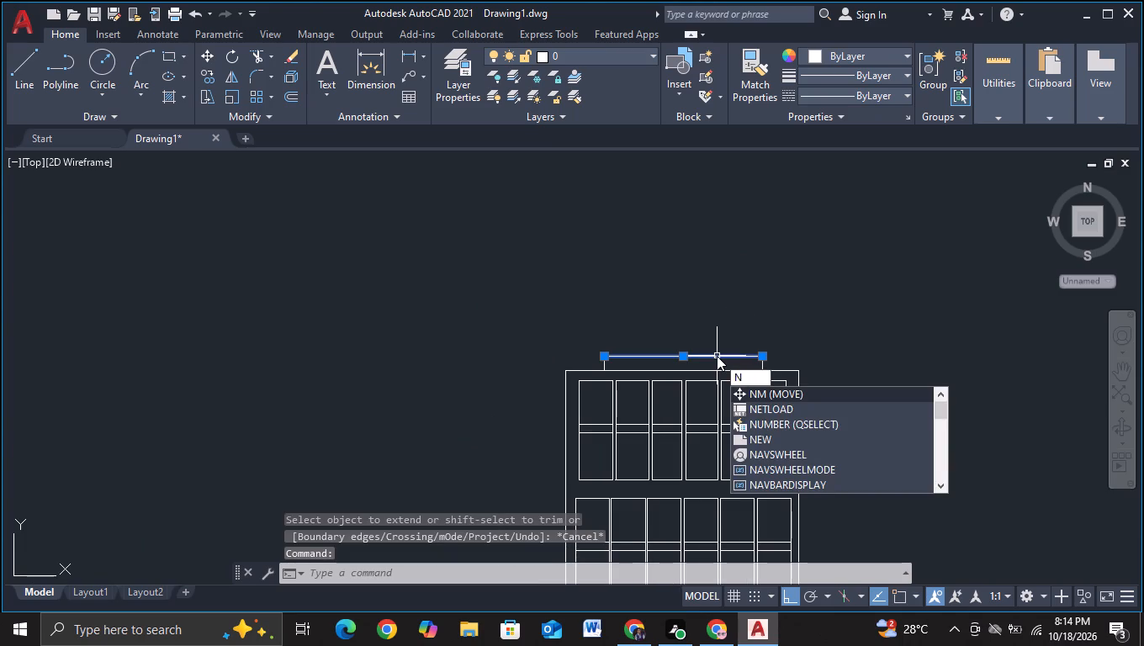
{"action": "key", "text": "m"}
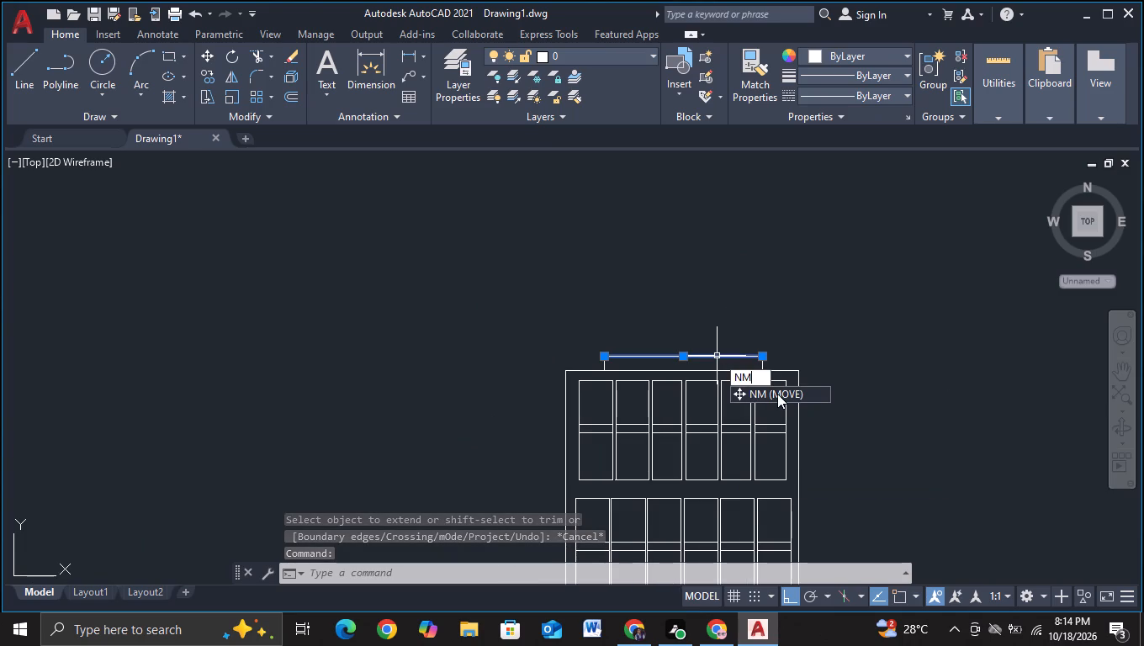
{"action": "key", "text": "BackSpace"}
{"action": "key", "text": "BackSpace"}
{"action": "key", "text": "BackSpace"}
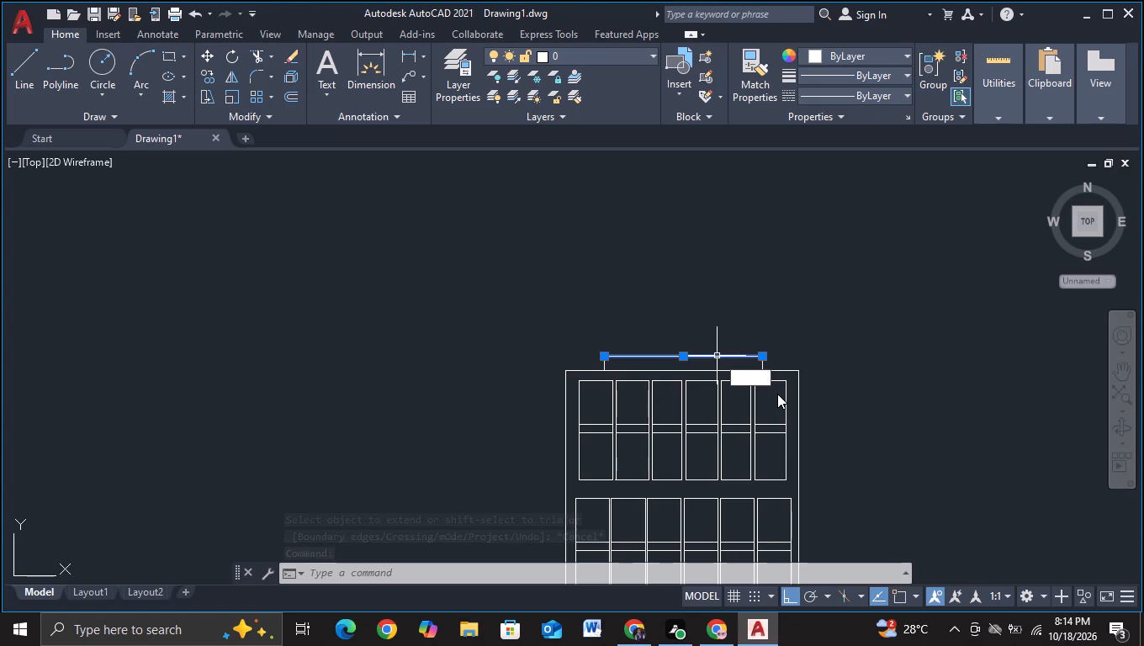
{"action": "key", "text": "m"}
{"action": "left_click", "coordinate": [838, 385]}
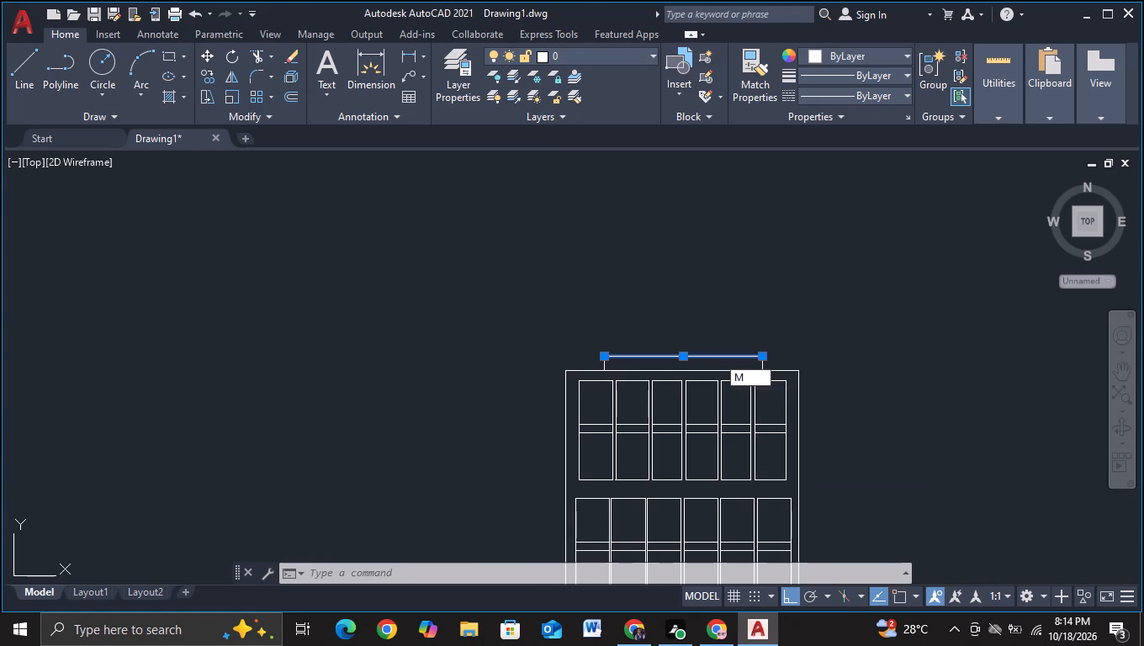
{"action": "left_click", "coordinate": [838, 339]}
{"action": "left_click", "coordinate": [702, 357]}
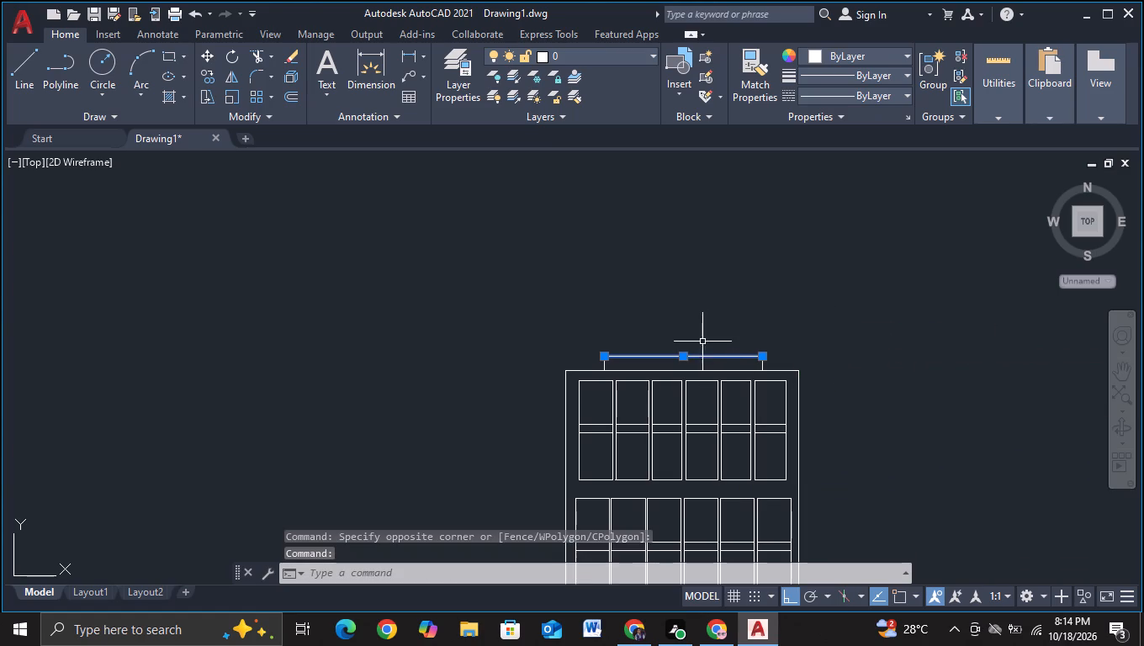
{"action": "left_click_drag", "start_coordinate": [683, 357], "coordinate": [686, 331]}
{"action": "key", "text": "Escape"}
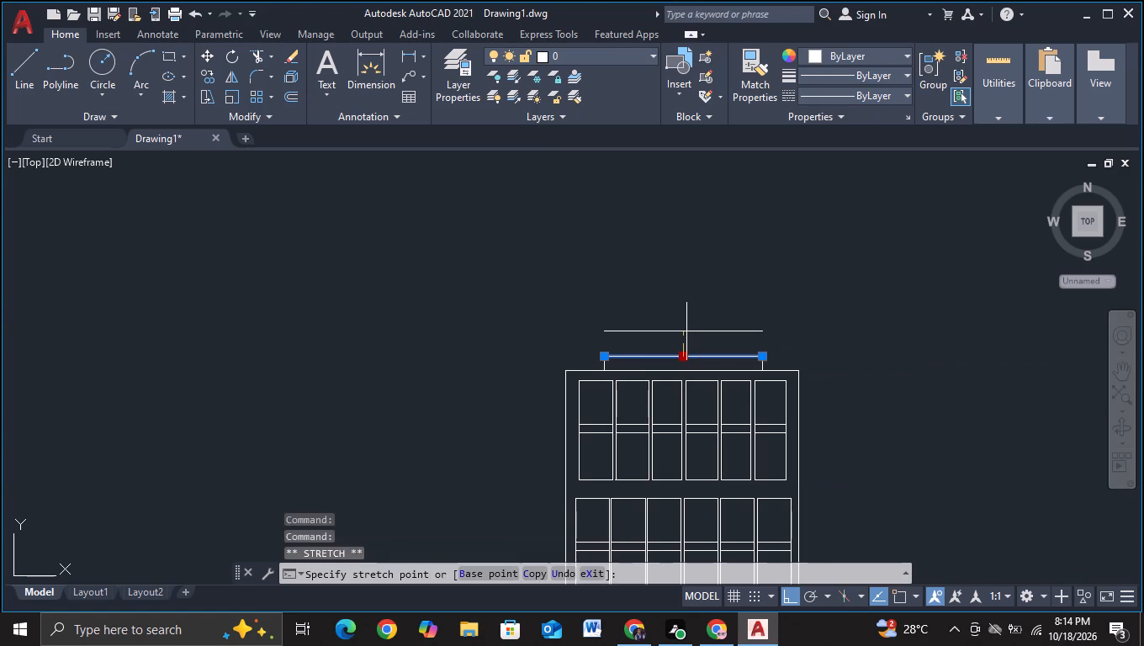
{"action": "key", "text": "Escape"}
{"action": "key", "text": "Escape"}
Move the top line of the raised strip above the outline straight up about 3 units.
{"action": "left_click", "coordinate": [681, 356]}
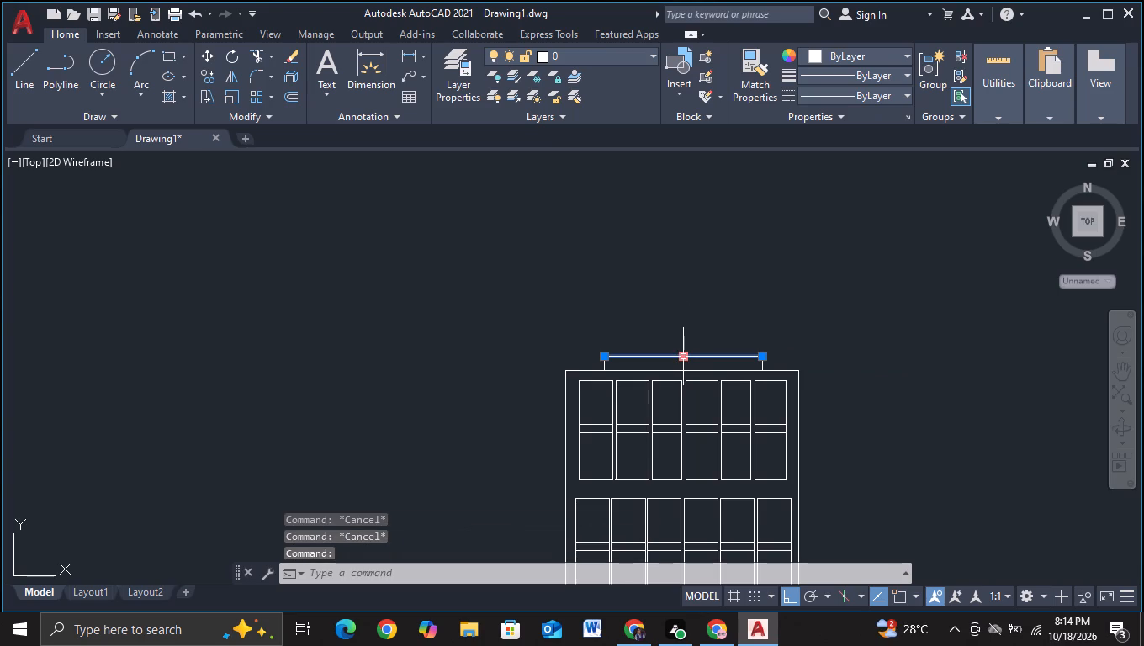
{"action": "key", "text": "m"}
{"action": "left_click", "coordinate": [760, 397]}
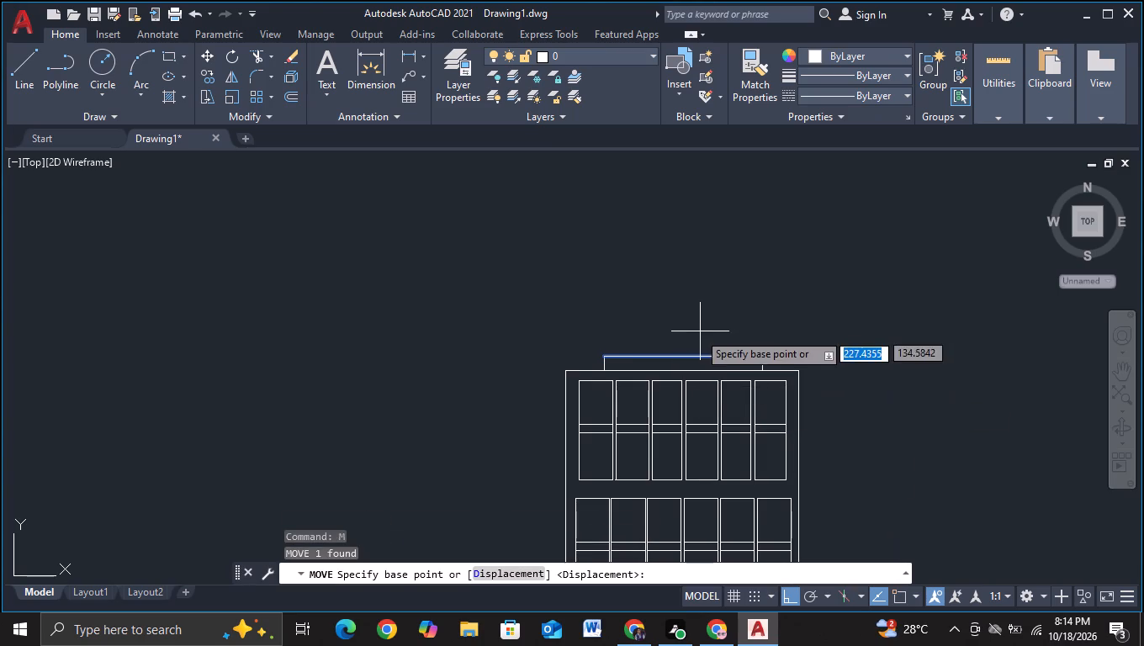
{"action": "left_click", "coordinate": [686, 356]}
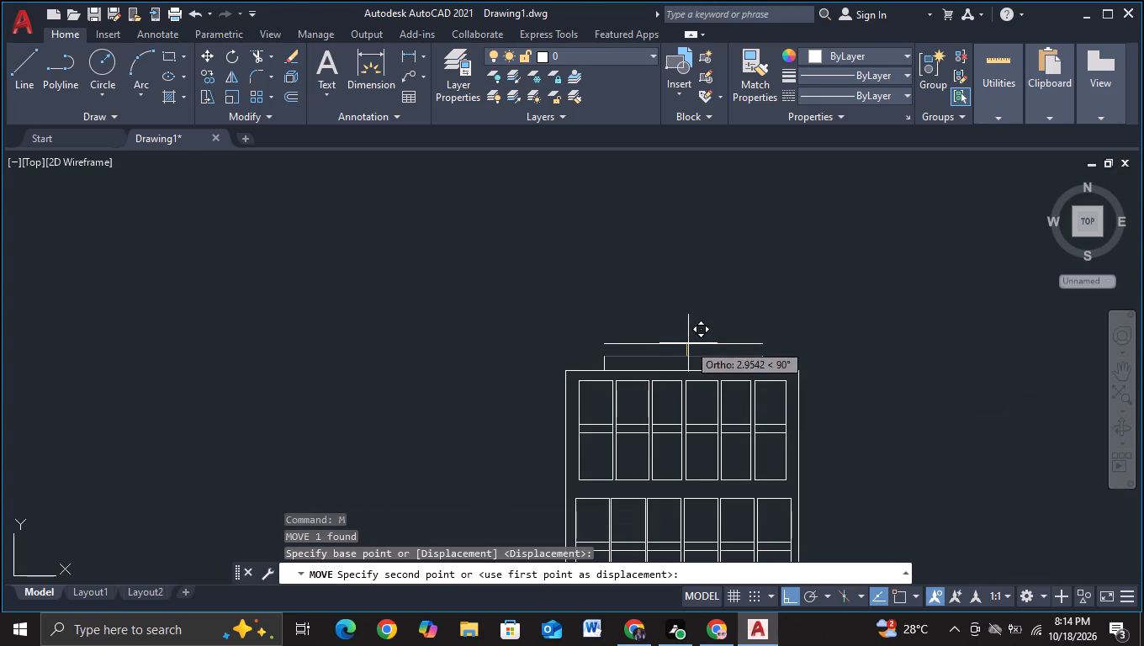
{"action": "left_click", "coordinate": [688, 343]}
{"action": "key", "text": "Escape"}
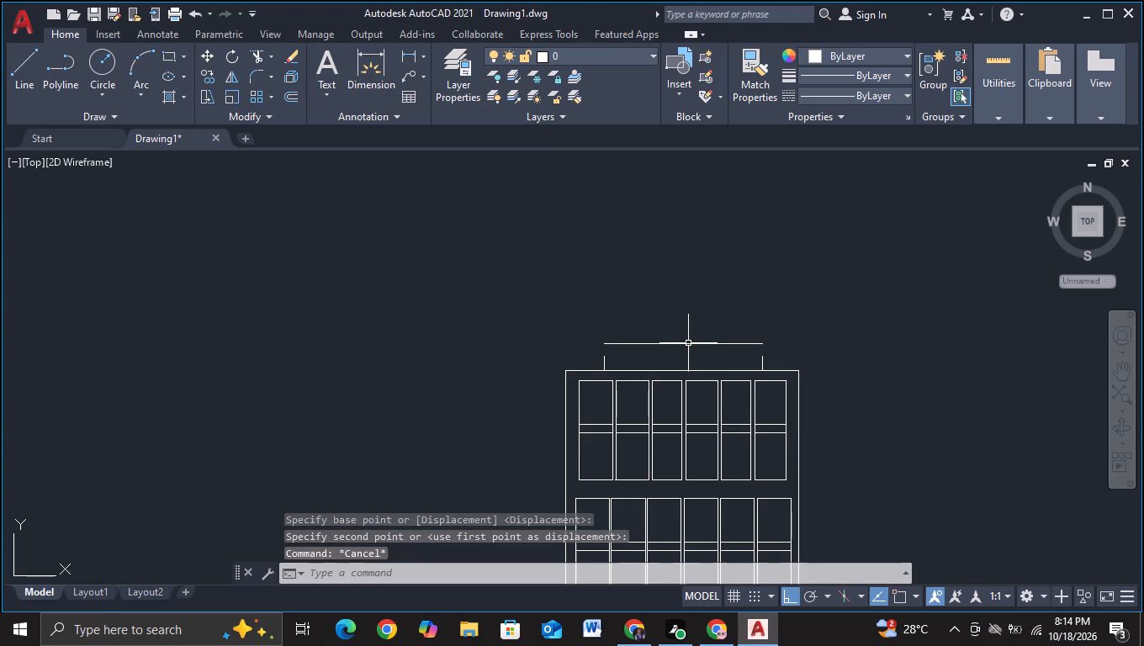
Extend both short vertical sides of the raised strip up to its moved top line.
{"action": "key", "text": "e"}
{"action": "left_click", "coordinate": [723, 394]}
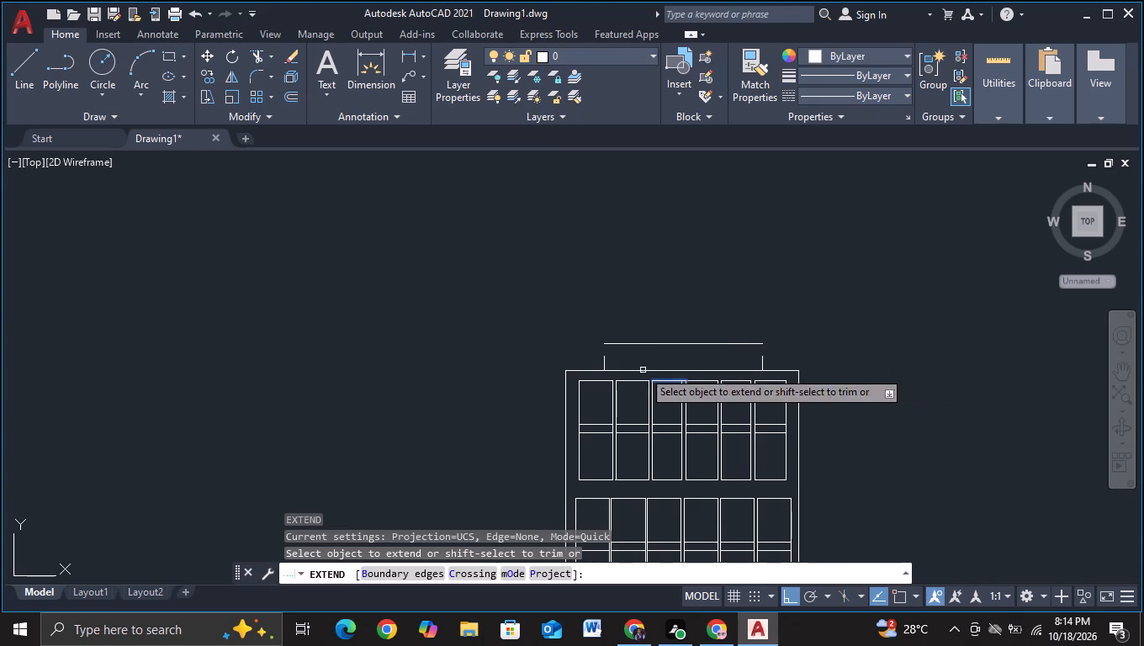
{"action": "left_click", "coordinate": [605, 358]}
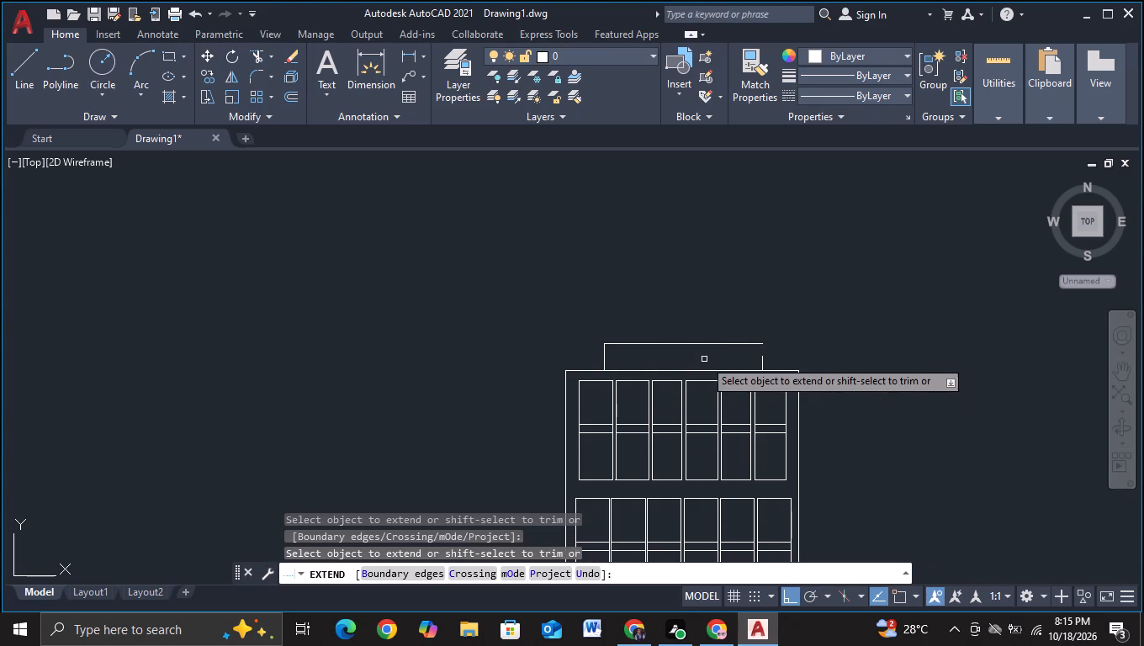
{"action": "left_click", "coordinate": [763, 358]}
{"action": "key", "text": "Escape"}
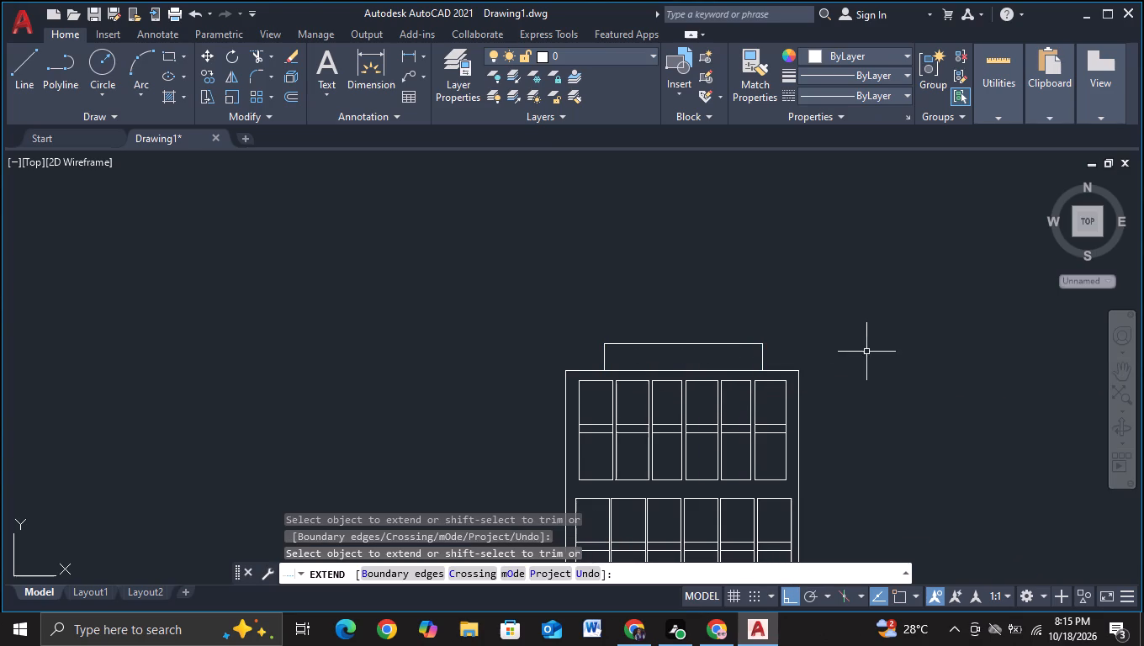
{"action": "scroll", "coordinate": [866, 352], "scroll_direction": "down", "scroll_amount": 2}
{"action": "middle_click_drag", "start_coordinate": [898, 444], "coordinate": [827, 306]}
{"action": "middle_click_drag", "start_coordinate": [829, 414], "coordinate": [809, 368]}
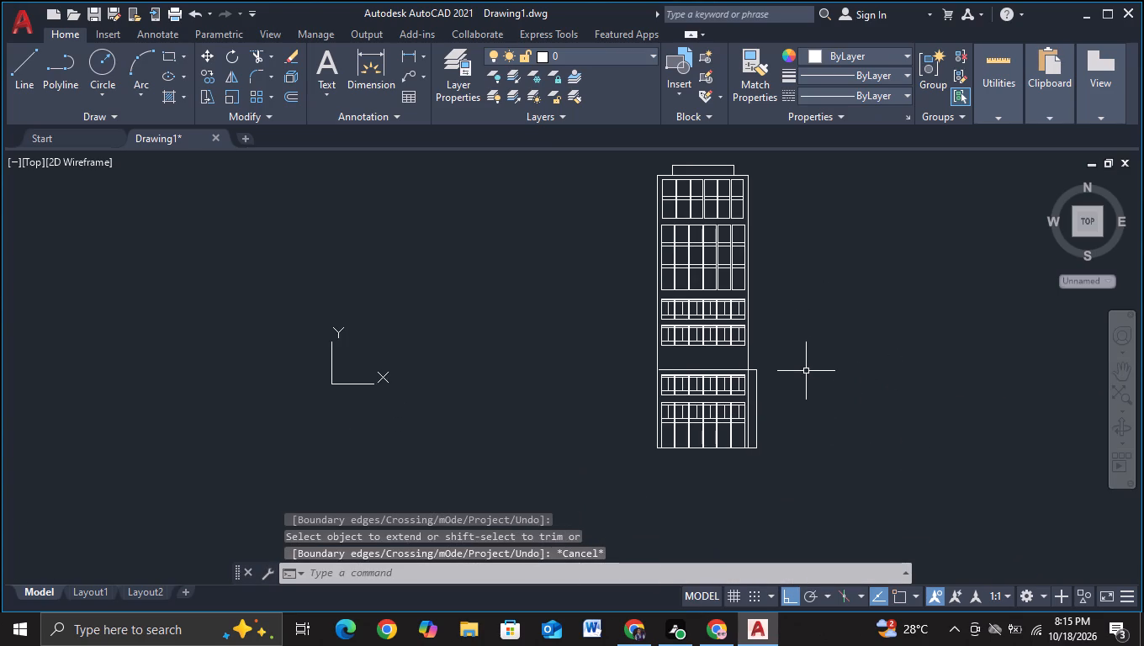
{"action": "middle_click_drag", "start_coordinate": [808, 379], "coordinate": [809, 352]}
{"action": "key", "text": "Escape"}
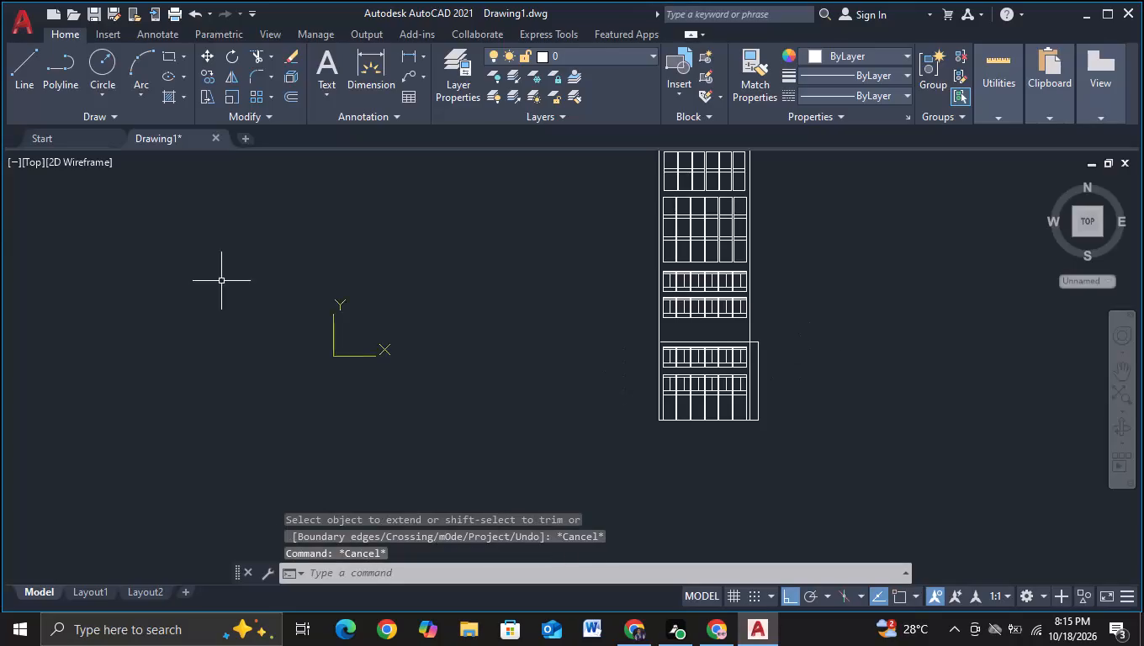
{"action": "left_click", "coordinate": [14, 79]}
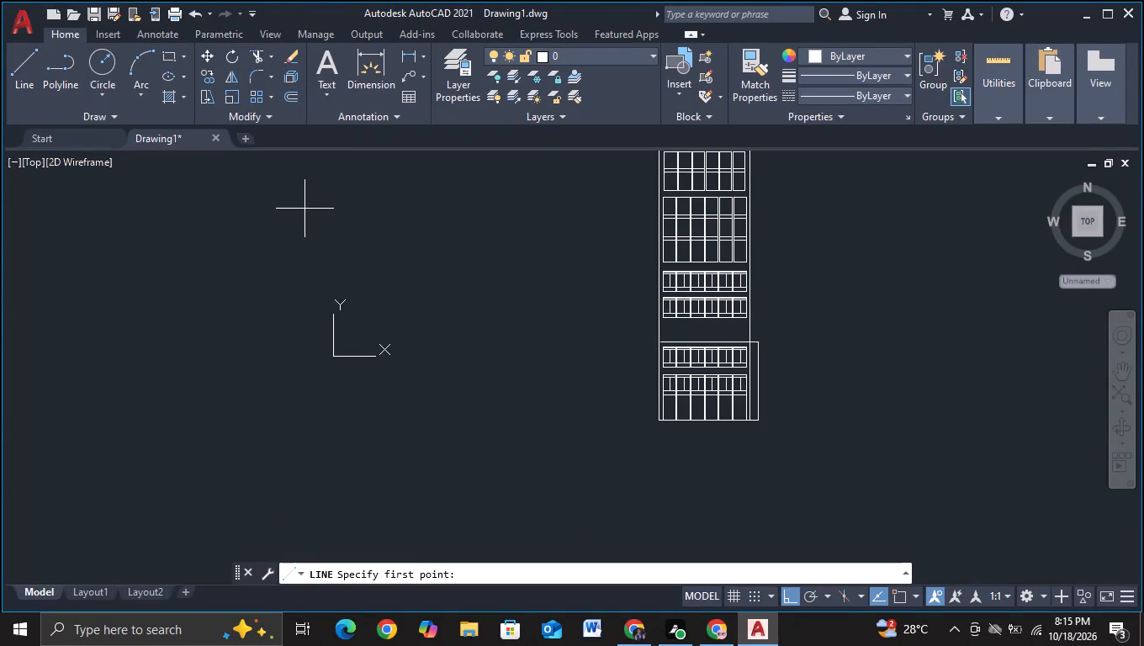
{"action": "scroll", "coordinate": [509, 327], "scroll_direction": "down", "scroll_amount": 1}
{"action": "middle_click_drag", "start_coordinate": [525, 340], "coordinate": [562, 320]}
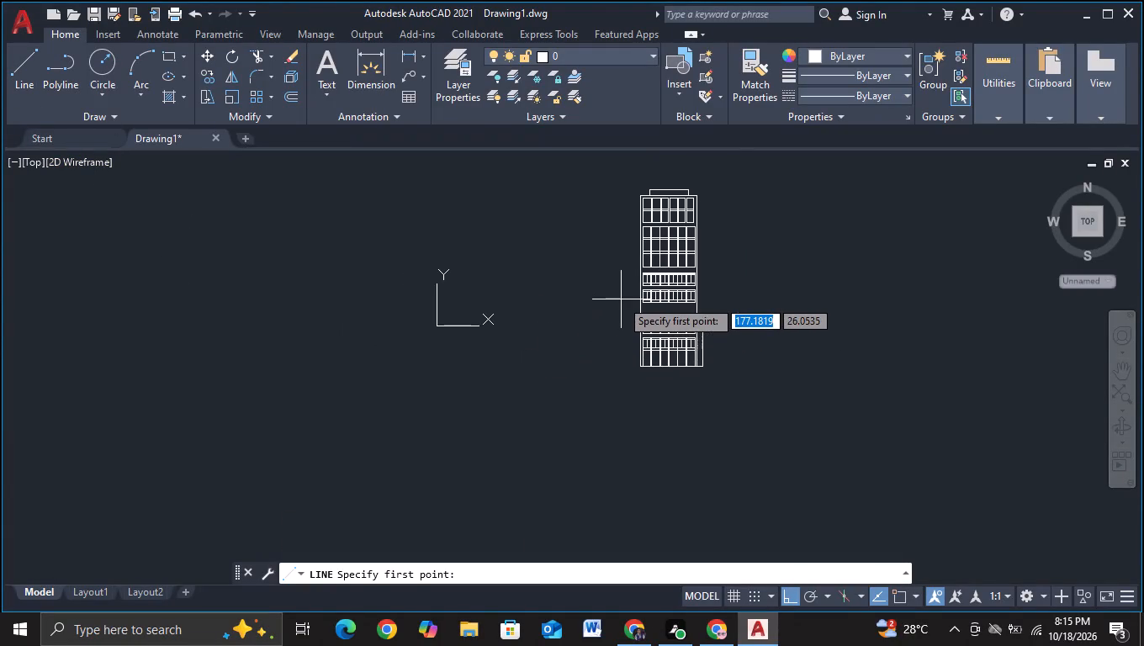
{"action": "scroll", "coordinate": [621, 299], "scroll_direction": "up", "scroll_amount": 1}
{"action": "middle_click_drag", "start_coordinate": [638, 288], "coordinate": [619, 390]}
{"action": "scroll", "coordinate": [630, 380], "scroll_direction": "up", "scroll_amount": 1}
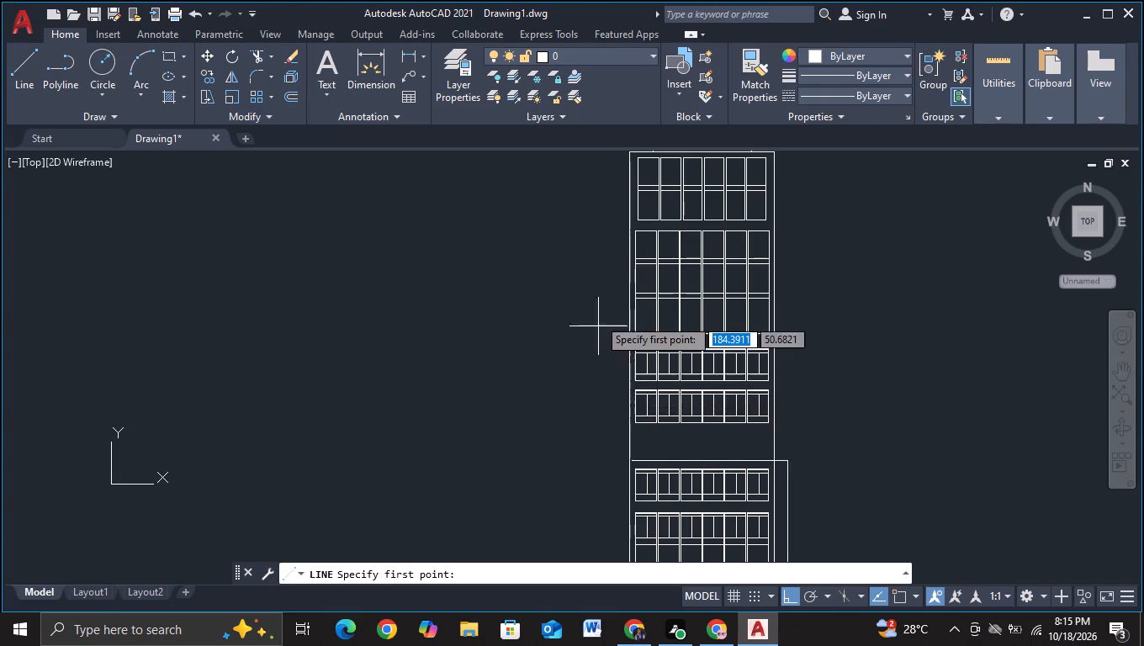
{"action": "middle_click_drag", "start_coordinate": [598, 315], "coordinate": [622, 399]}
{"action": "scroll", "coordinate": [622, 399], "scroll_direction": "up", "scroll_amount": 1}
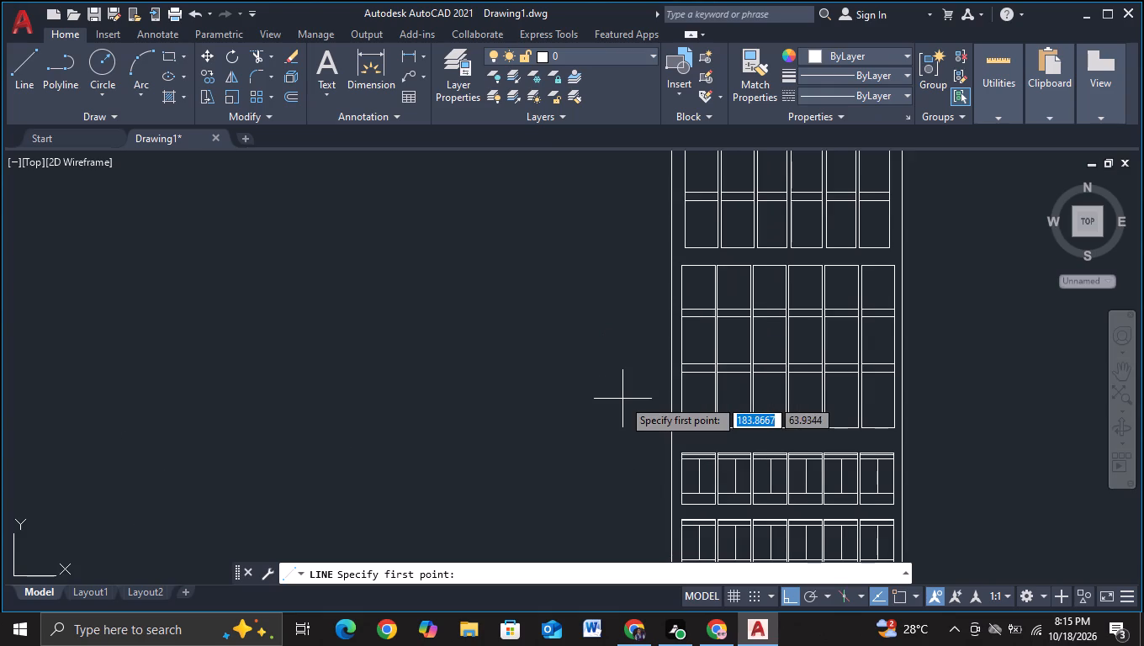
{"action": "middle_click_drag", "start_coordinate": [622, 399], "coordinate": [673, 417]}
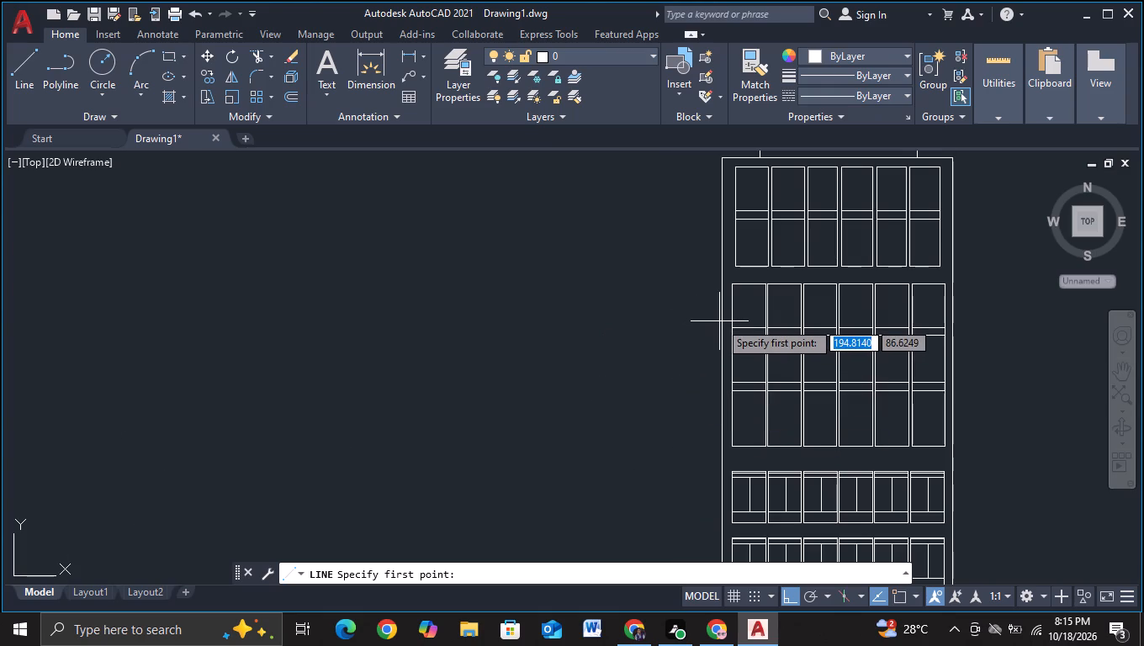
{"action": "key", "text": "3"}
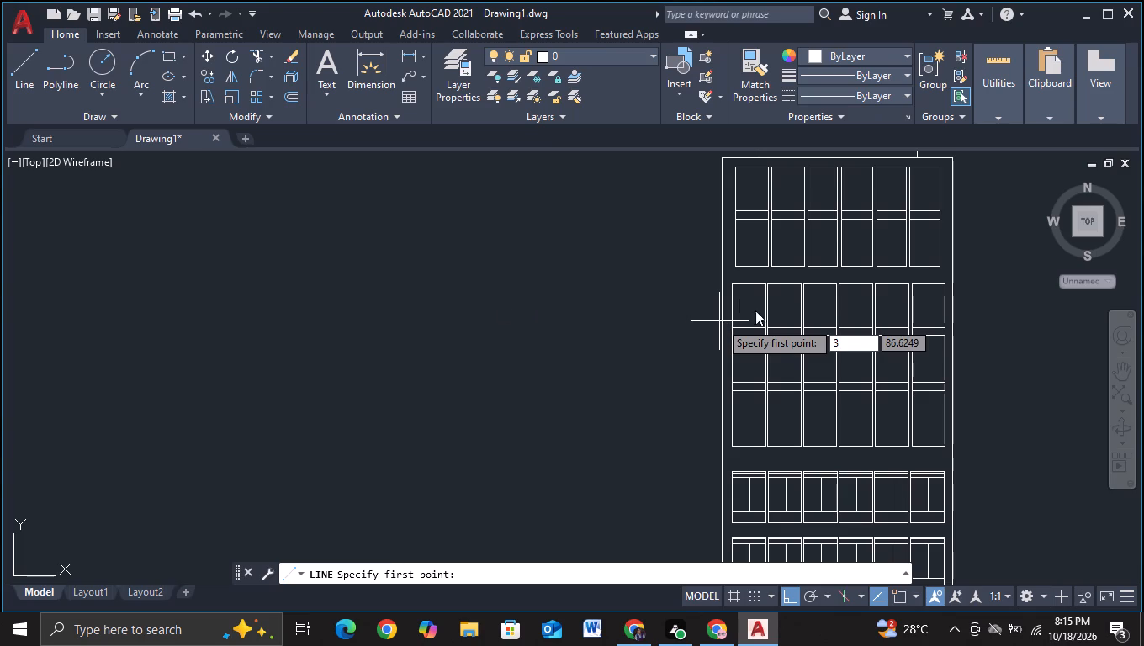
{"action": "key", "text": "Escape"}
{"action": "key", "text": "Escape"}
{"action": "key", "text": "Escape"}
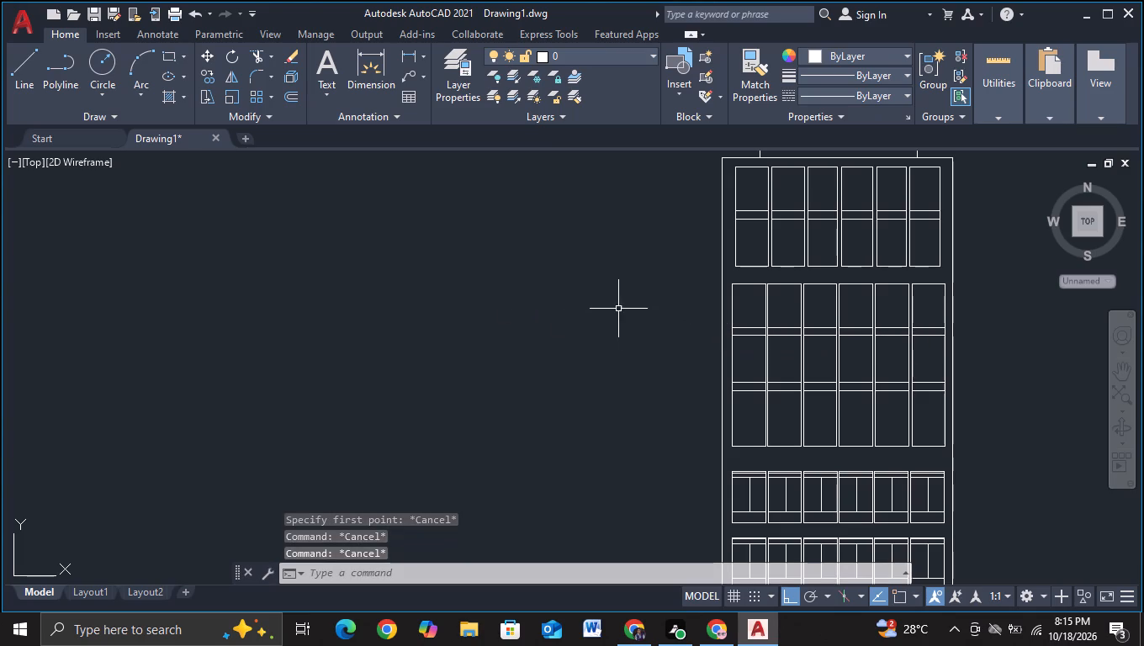
Draw a long horizontal line running left from the outline's left side, level with the tall second panel row's upper part.
{"action": "left_click", "coordinate": [21, 74]}
{"action": "scroll", "coordinate": [638, 343], "scroll_direction": "up", "scroll_amount": 2}
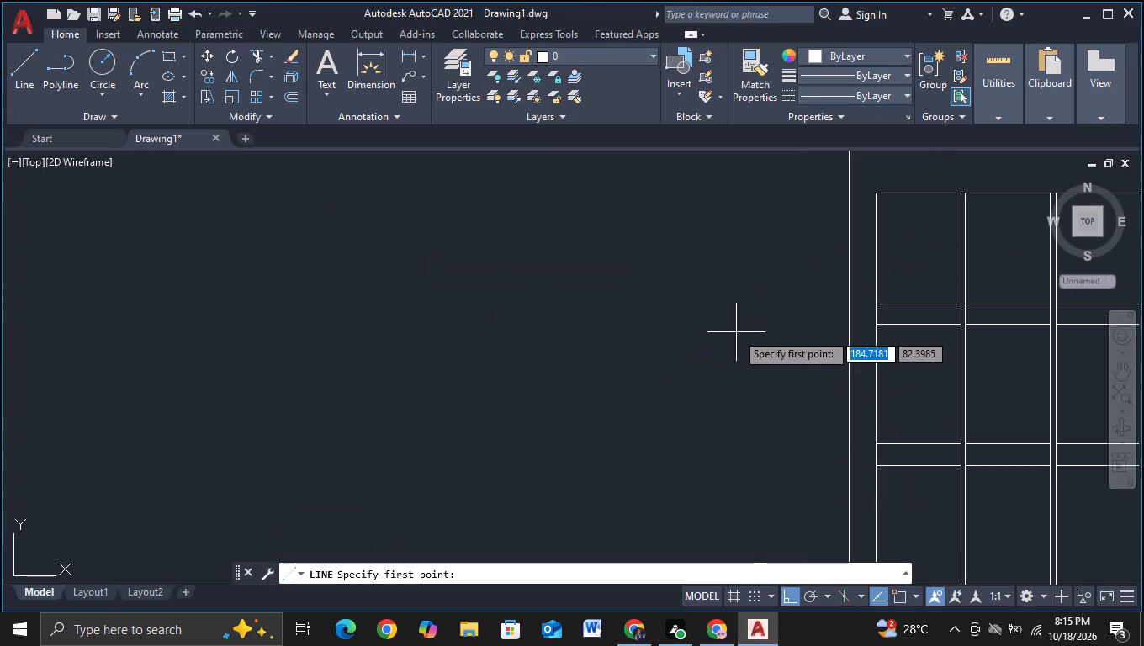
{"action": "middle_click_drag", "start_coordinate": [681, 347], "coordinate": [592, 379]}
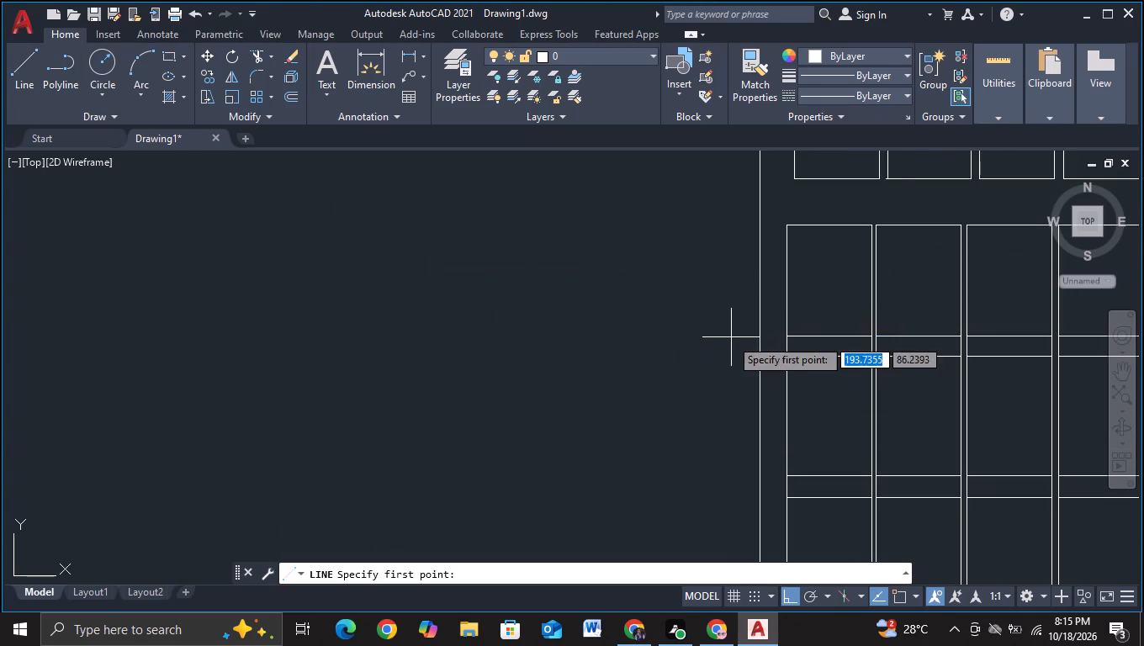
{"action": "left_click", "coordinate": [764, 309]}
{"action": "scroll", "coordinate": [499, 303], "scroll_direction": "down", "scroll_amount": 2}
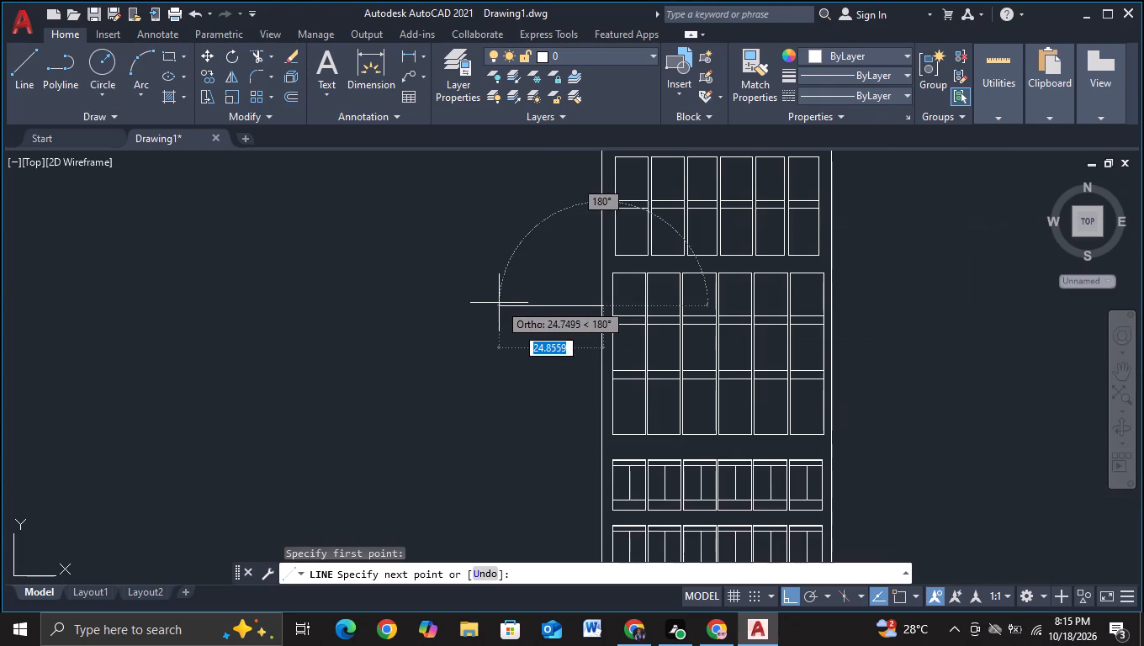
{"action": "middle_click_drag", "start_coordinate": [497, 307], "coordinate": [661, 349]}
{"action": "scroll", "coordinate": [540, 350], "scroll_direction": "down", "scroll_amount": 2}
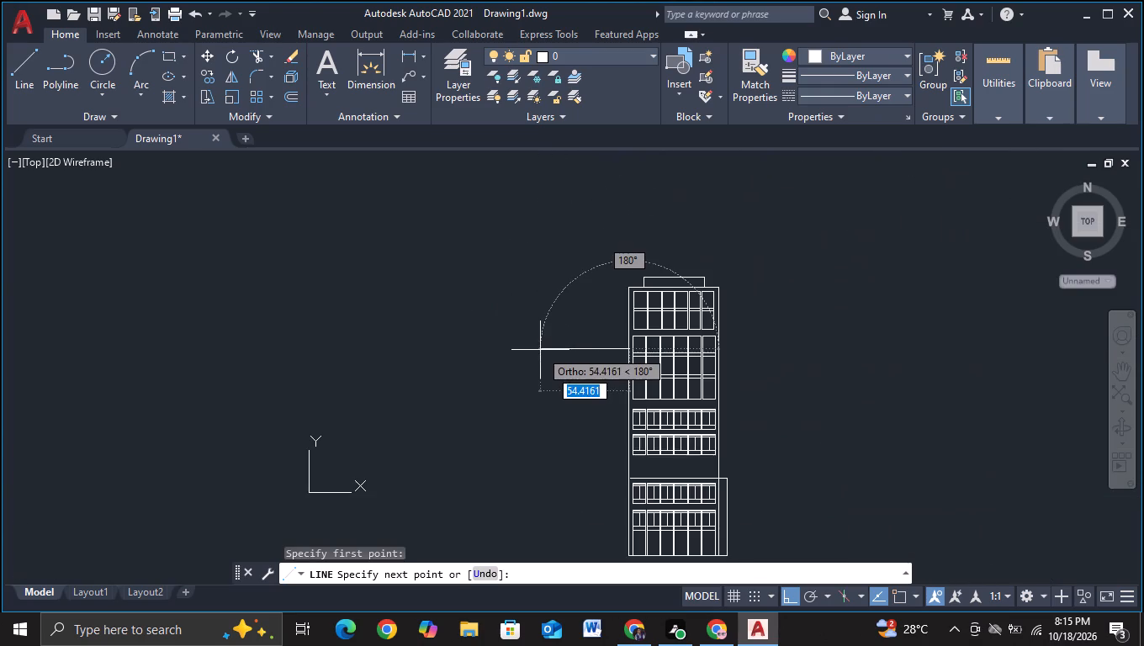
{"action": "middle_click_drag", "start_coordinate": [540, 350], "coordinate": [615, 342]}
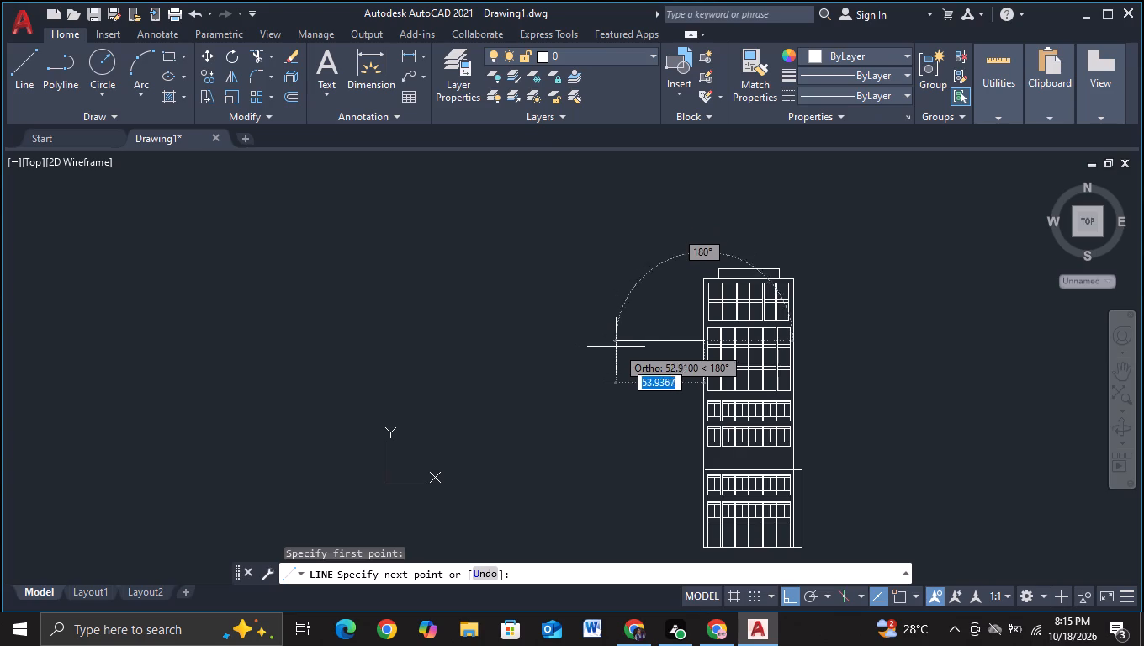
{"action": "left_click", "coordinate": [599, 347]}
{"action": "key", "text": "Escape"}
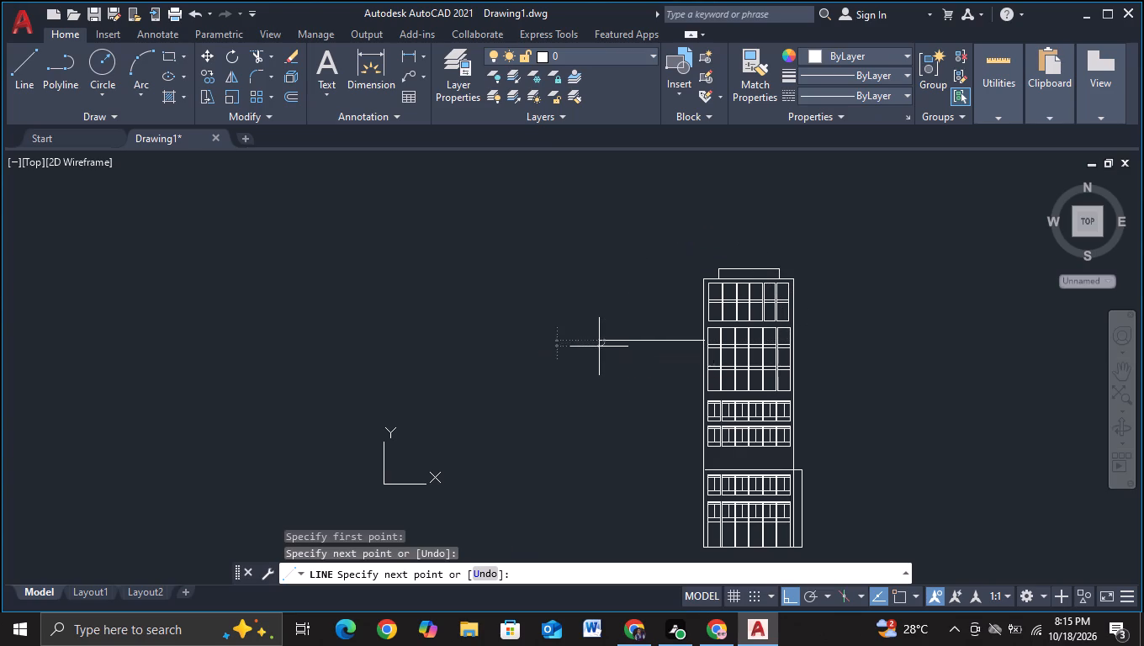
Trim the short end of the new horizontal line that crosses past the outline's left side.
{"action": "left_click", "coordinate": [248, 58]}
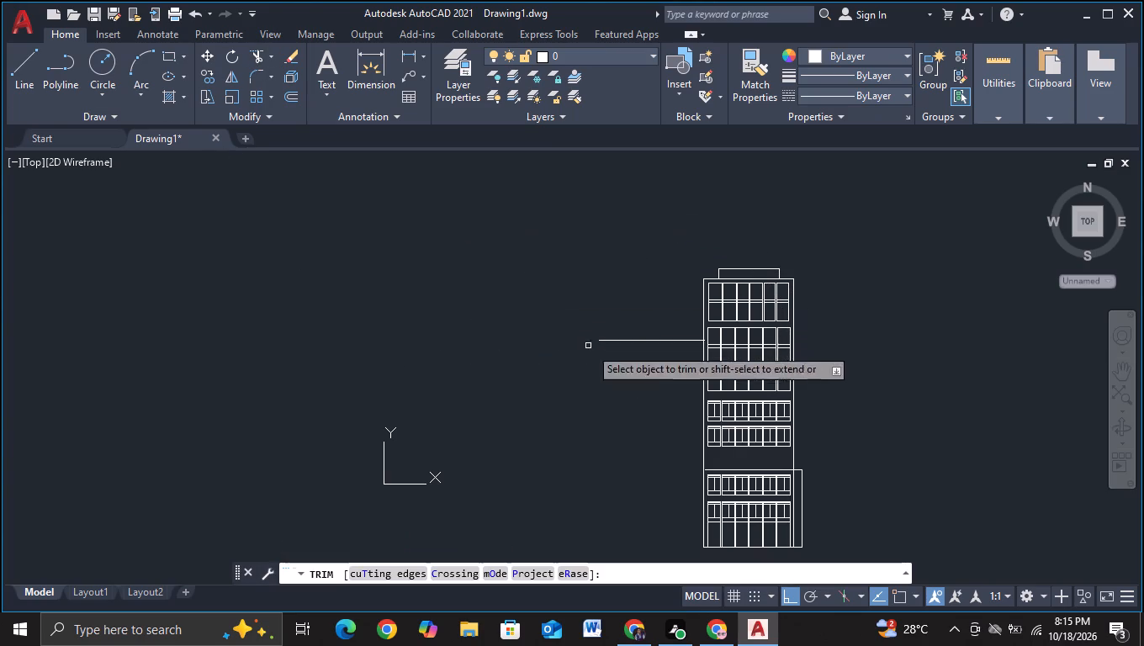
{"action": "scroll", "coordinate": [626, 370], "scroll_direction": "up", "scroll_amount": 2}
{"action": "middle_click_drag", "start_coordinate": [739, 363], "coordinate": [511, 385]}
{"action": "scroll", "coordinate": [521, 376], "scroll_direction": "up", "scroll_amount": 3}
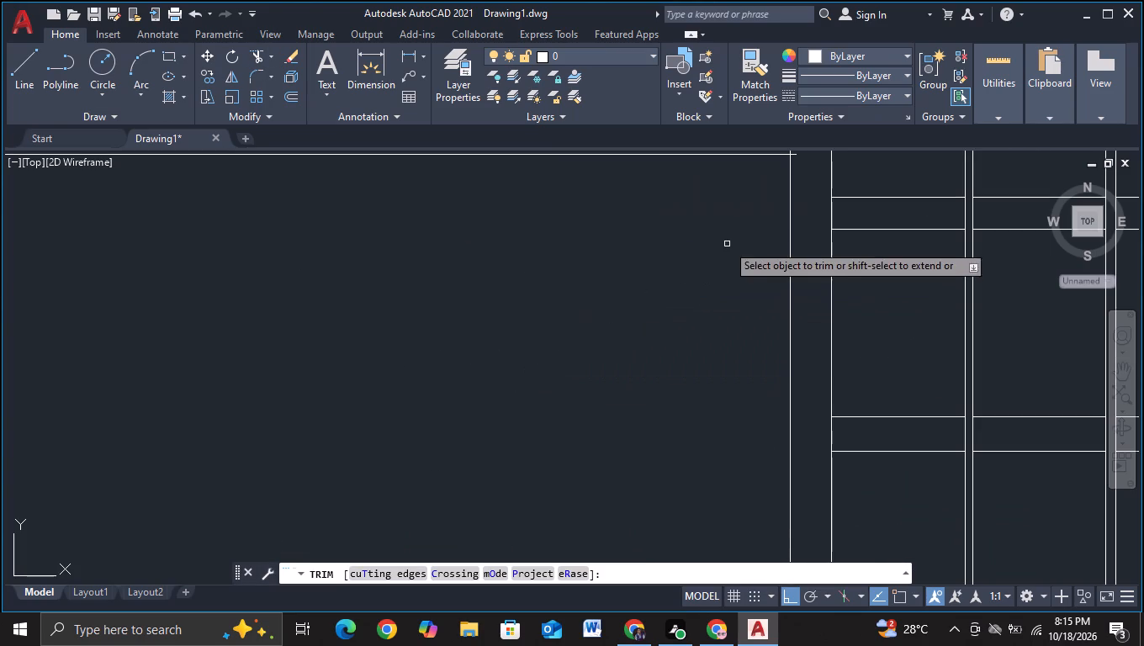
{"action": "middle_click_drag", "start_coordinate": [727, 241], "coordinate": [670, 348]}
{"action": "left_click", "coordinate": [737, 263]}
{"action": "key", "text": "Escape"}
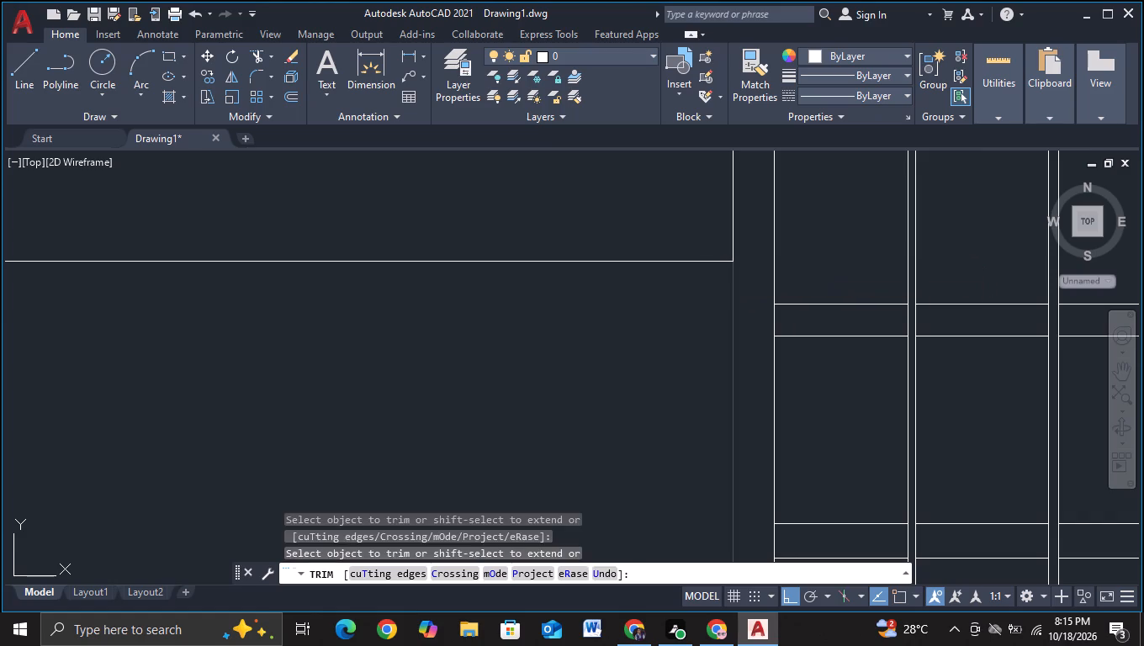
Copy the horizontal line on the left straight down about 30 units.
{"action": "left_click", "coordinate": [618, 261]}
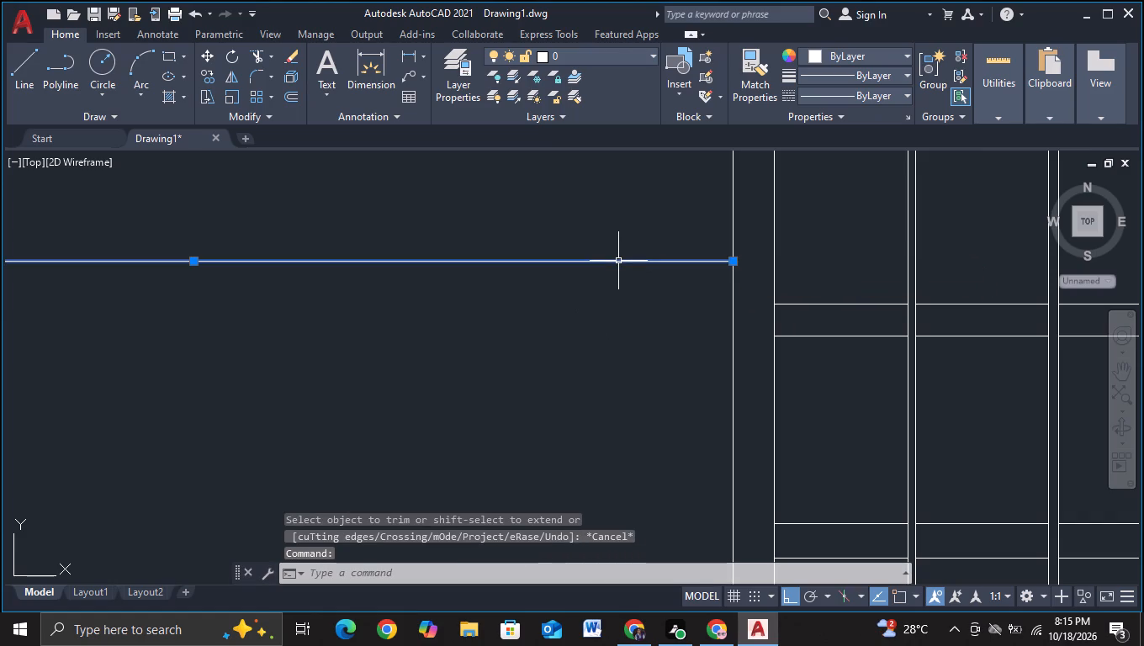
{"action": "key", "text": "c"}
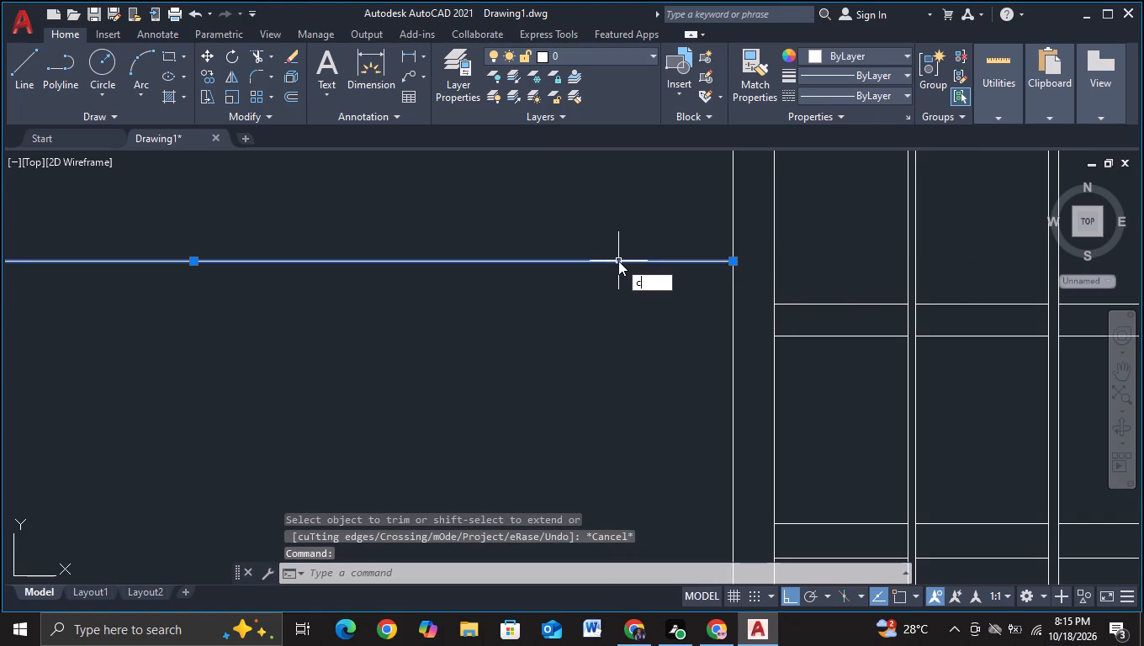
{"action": "left_click", "coordinate": [676, 316]}
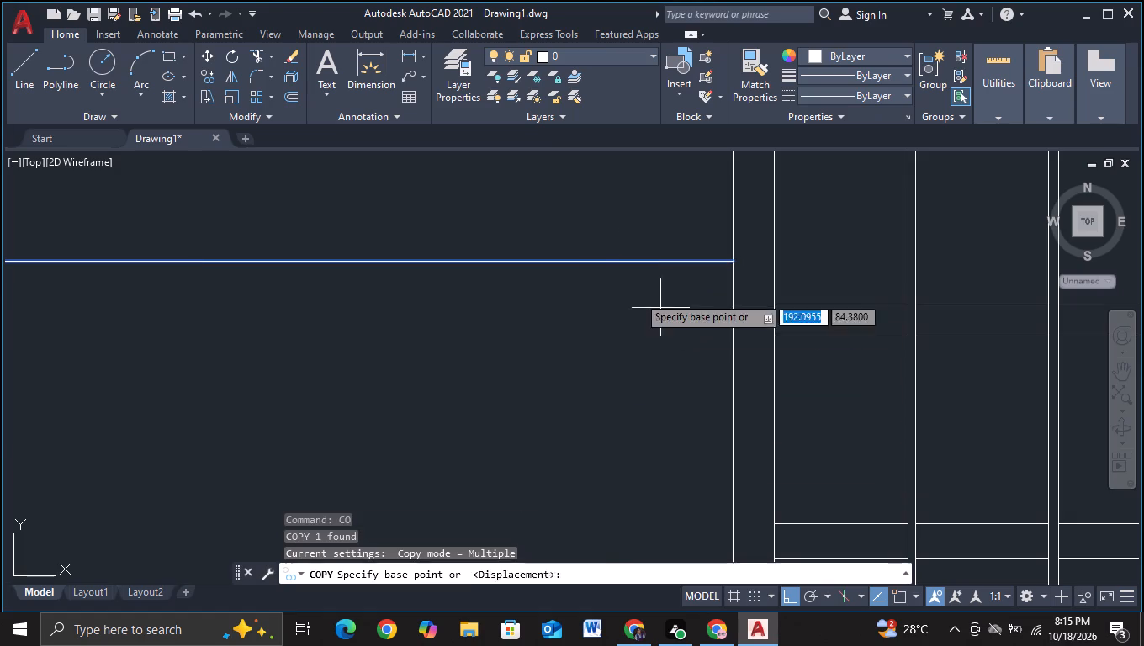
{"action": "left_click", "coordinate": [604, 264]}
{"action": "scroll", "coordinate": [600, 389], "scroll_direction": "down", "scroll_amount": 3}
{"action": "middle_click_drag", "start_coordinate": [594, 426], "coordinate": [615, 348]}
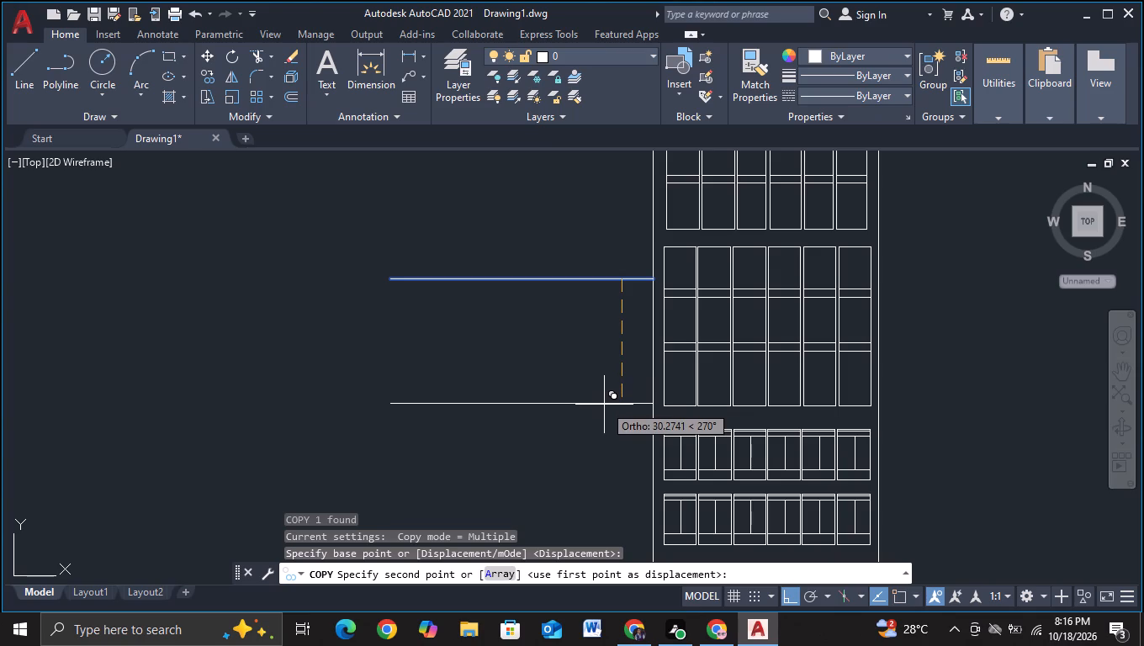
{"action": "left_click", "coordinate": [604, 405]}
{"action": "key", "text": "Escape"}
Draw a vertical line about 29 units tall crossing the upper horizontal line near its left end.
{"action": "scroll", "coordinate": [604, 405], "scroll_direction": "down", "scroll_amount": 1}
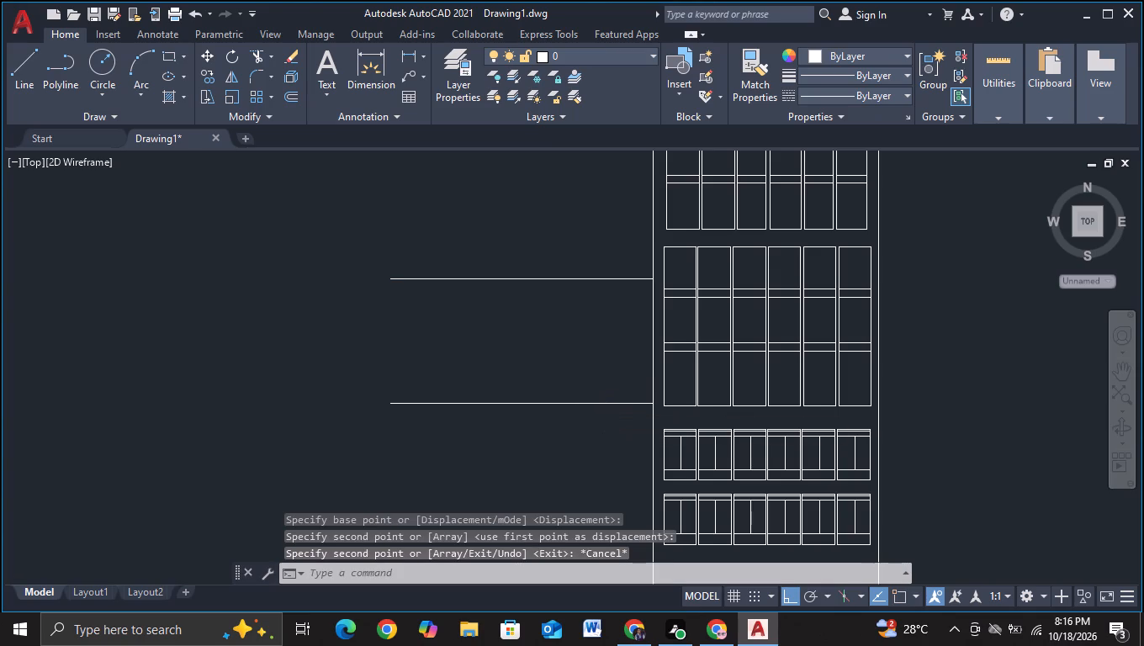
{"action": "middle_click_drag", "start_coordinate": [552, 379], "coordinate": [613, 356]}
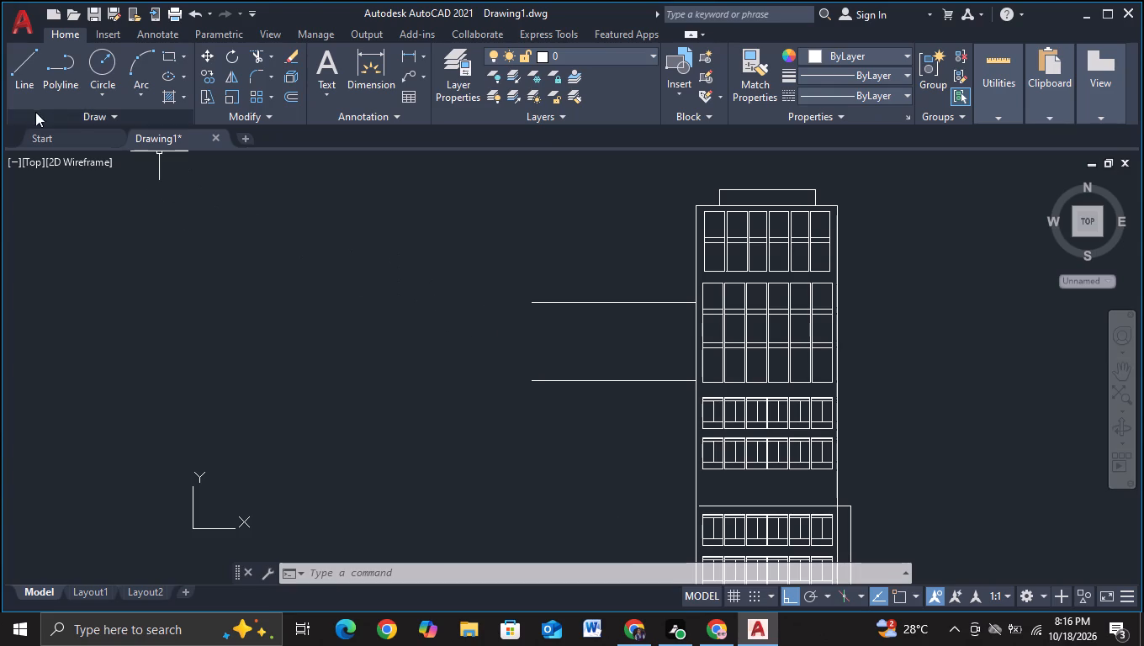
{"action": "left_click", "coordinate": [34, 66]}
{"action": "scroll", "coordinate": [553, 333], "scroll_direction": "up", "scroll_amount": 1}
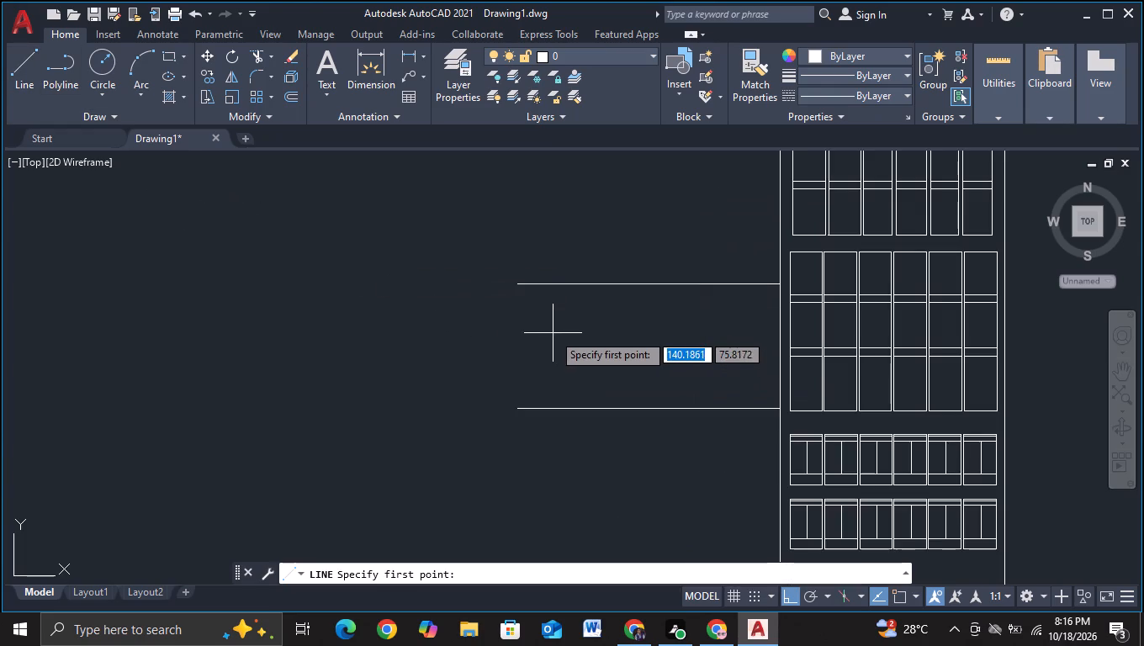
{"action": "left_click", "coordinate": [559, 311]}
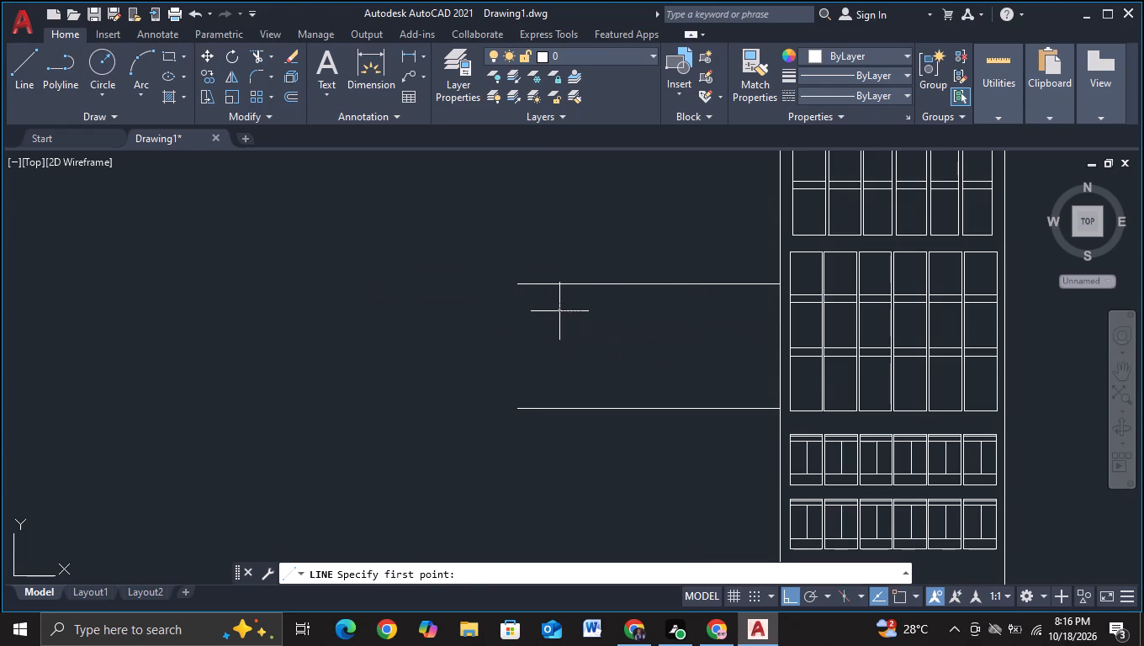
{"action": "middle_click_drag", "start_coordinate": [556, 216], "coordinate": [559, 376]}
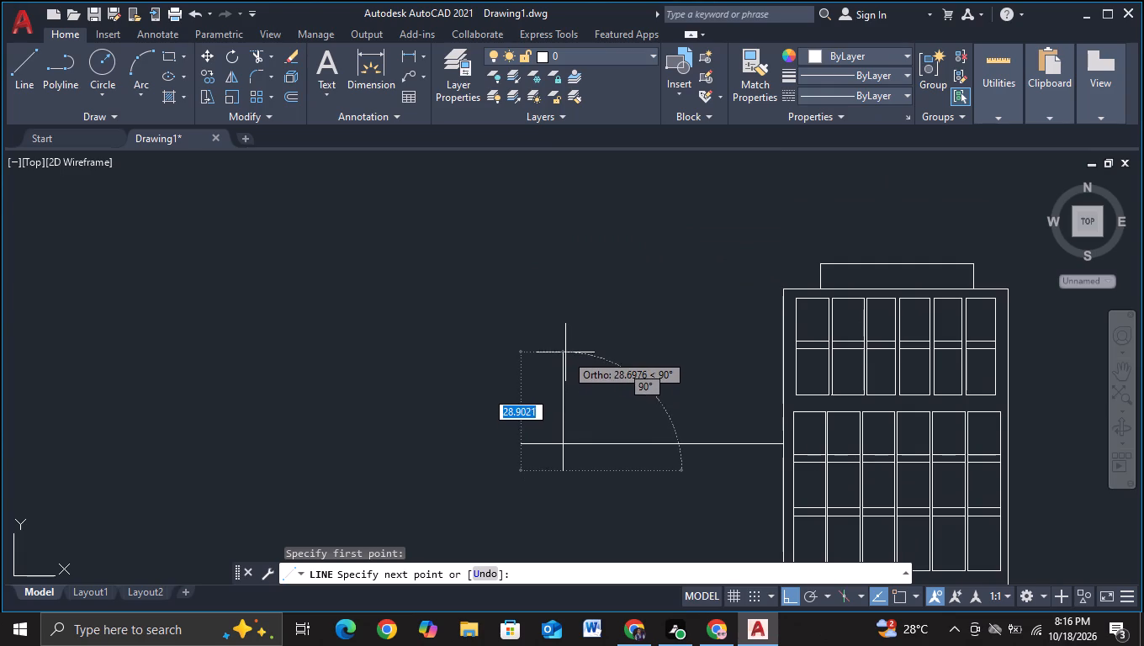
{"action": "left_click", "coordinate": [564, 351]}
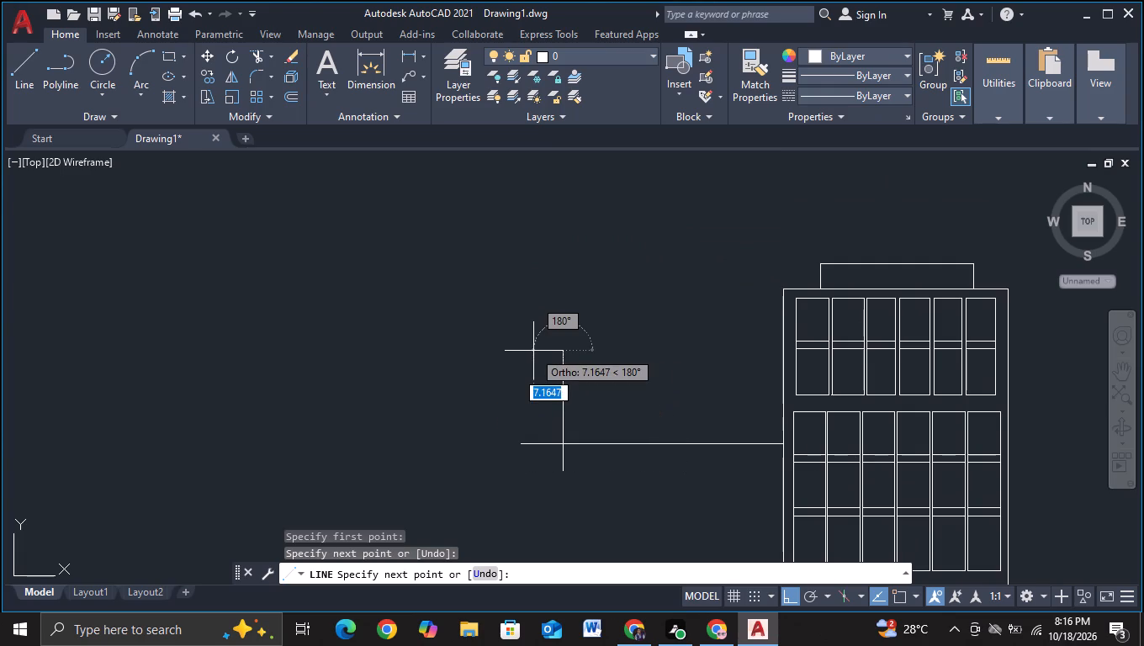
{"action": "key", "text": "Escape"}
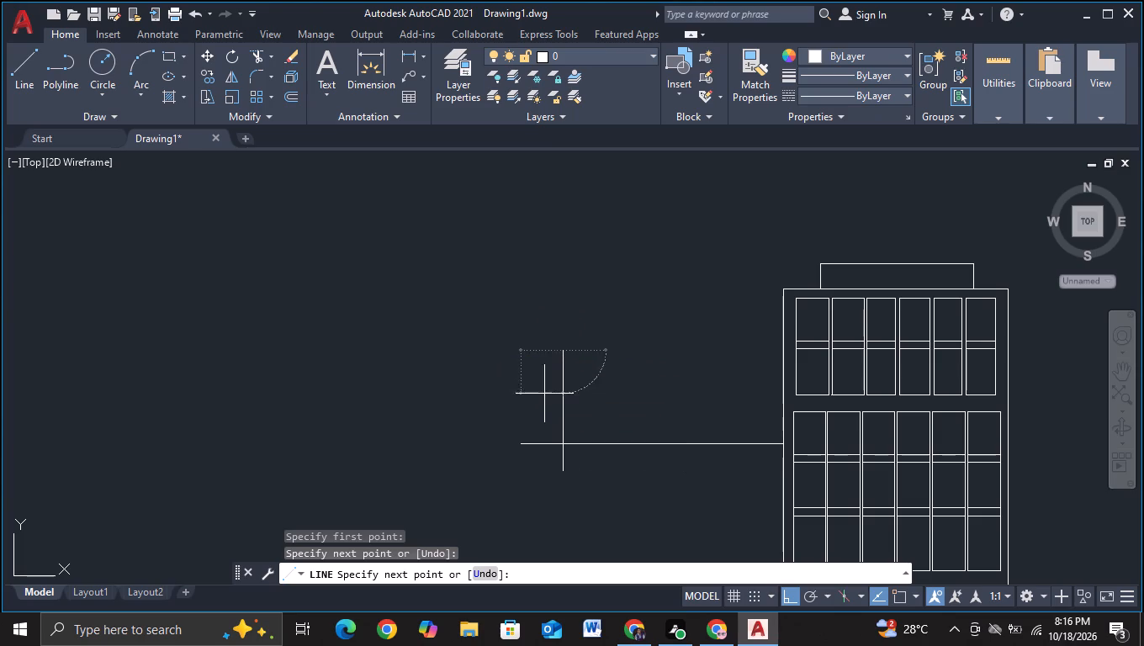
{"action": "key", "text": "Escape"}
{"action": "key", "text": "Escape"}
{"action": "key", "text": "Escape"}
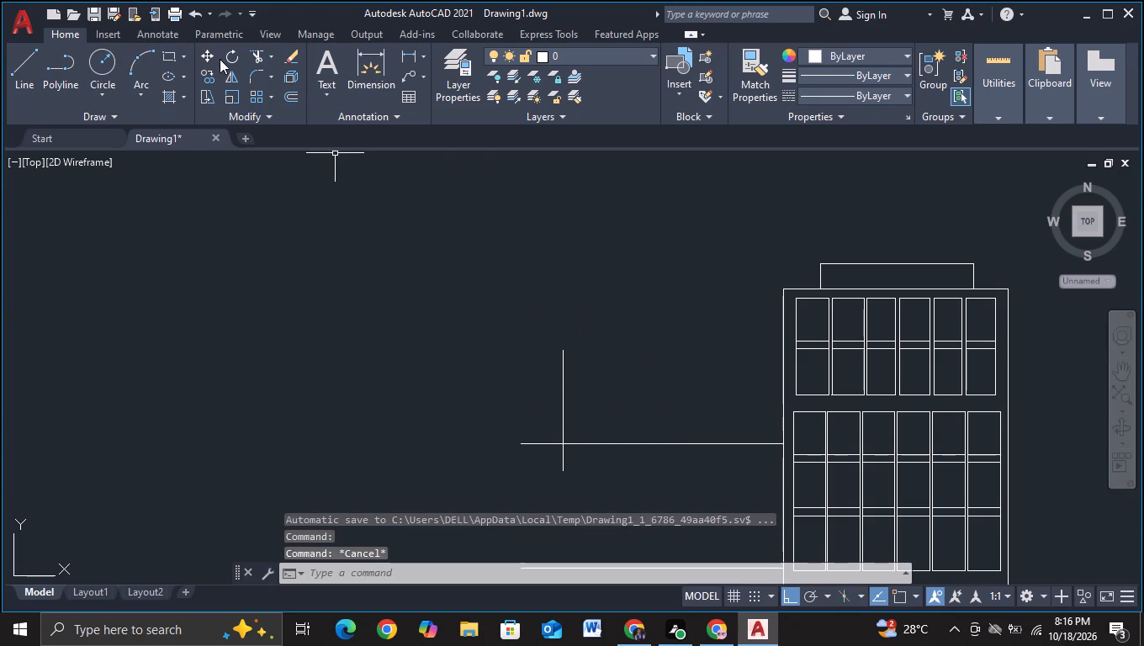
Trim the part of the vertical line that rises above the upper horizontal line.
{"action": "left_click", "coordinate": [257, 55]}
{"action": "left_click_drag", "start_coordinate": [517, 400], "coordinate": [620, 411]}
With object snap on, draw a stepped line from the stub's intersection on the upper horizontal: up, left, up about 15 units, then far left.
{"action": "left_click", "coordinate": [36, 90]}
{"action": "scroll", "coordinate": [499, 355], "scroll_direction": "up", "scroll_amount": 2}
{"action": "middle_click_drag", "start_coordinate": [573, 479], "coordinate": [563, 432]}
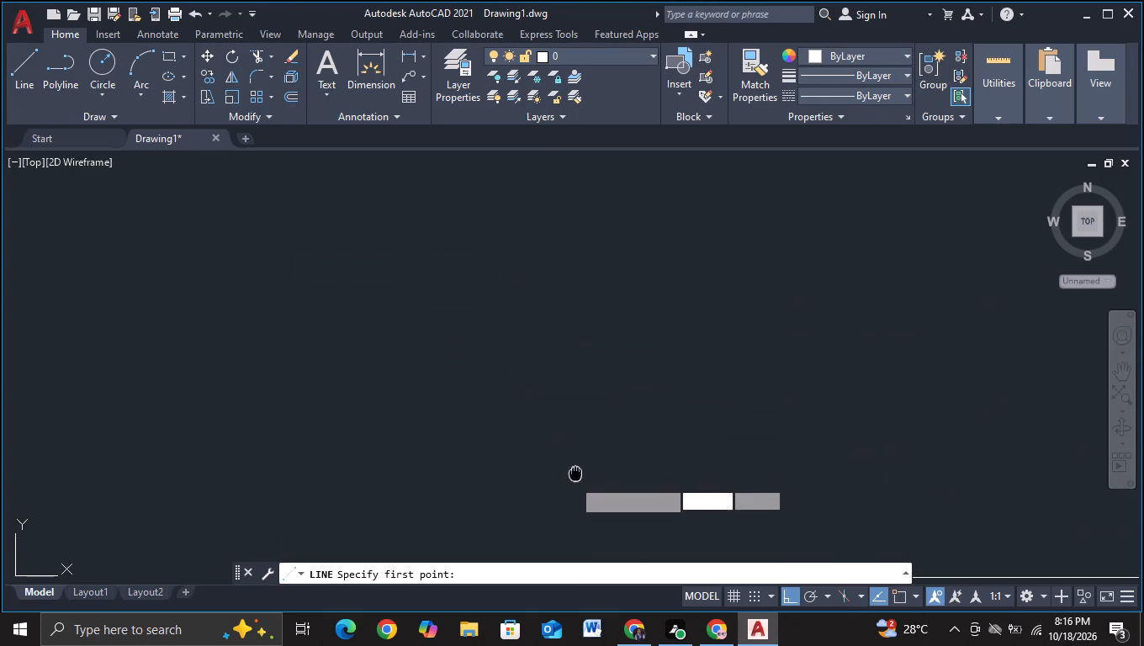
{"action": "middle_click_drag", "start_coordinate": [563, 432], "coordinate": [527, 289]}
{"action": "scroll", "coordinate": [527, 289], "scroll_direction": "down", "scroll_amount": 1}
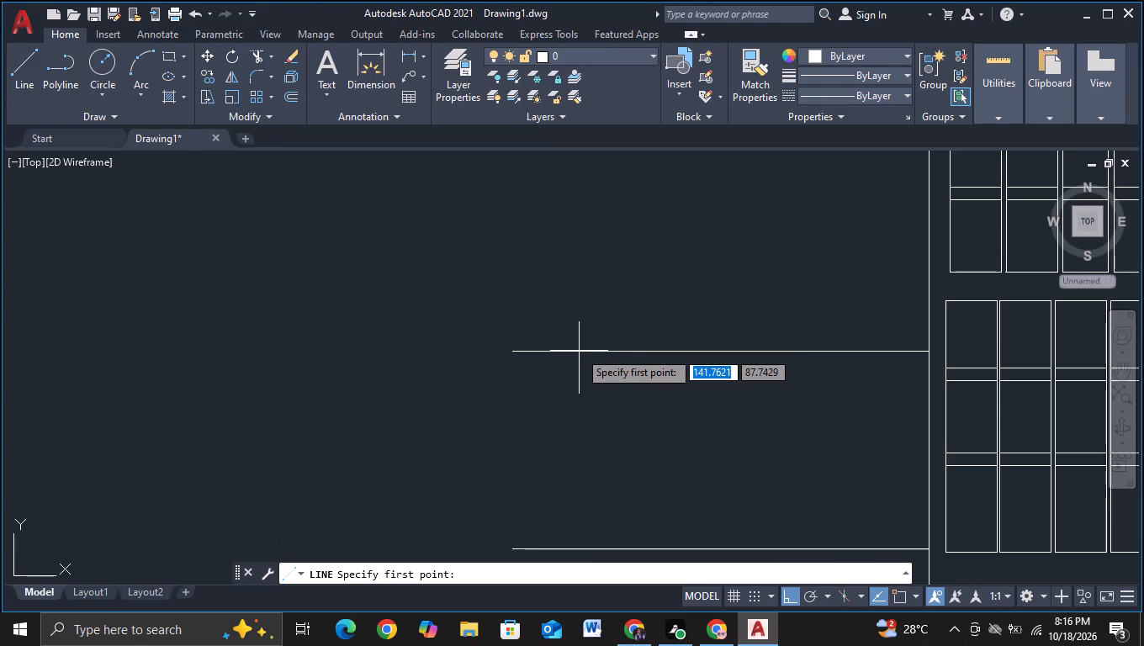
{"action": "key", "text": "F3"}
{"action": "left_click", "coordinate": [579, 351]}
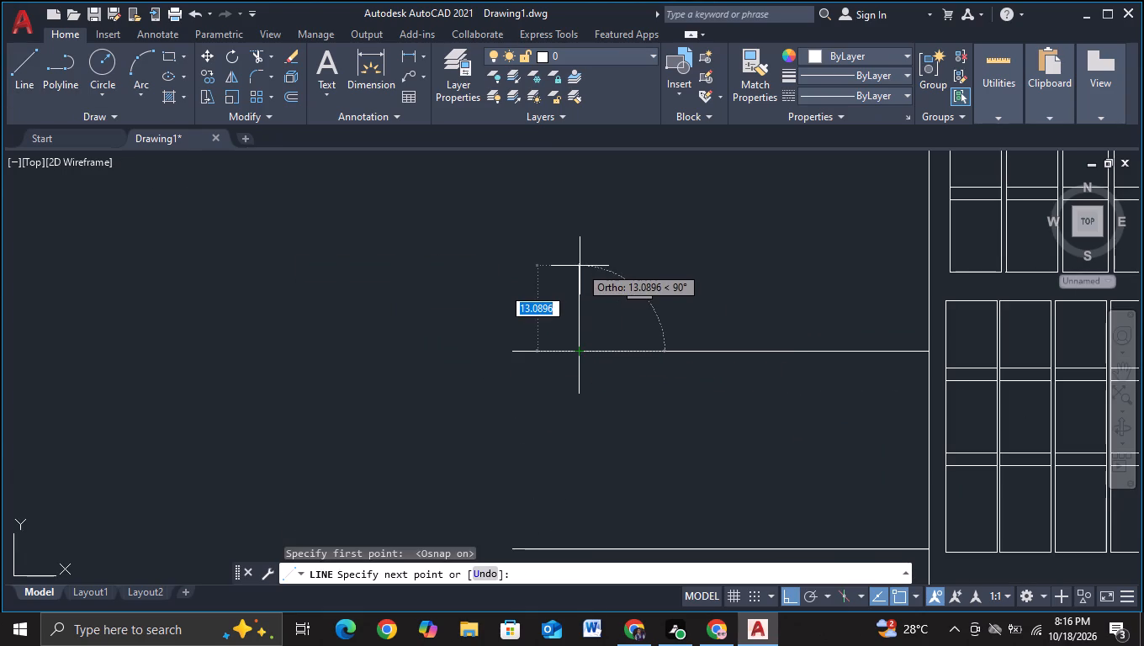
{"action": "left_click", "coordinate": [578, 271]}
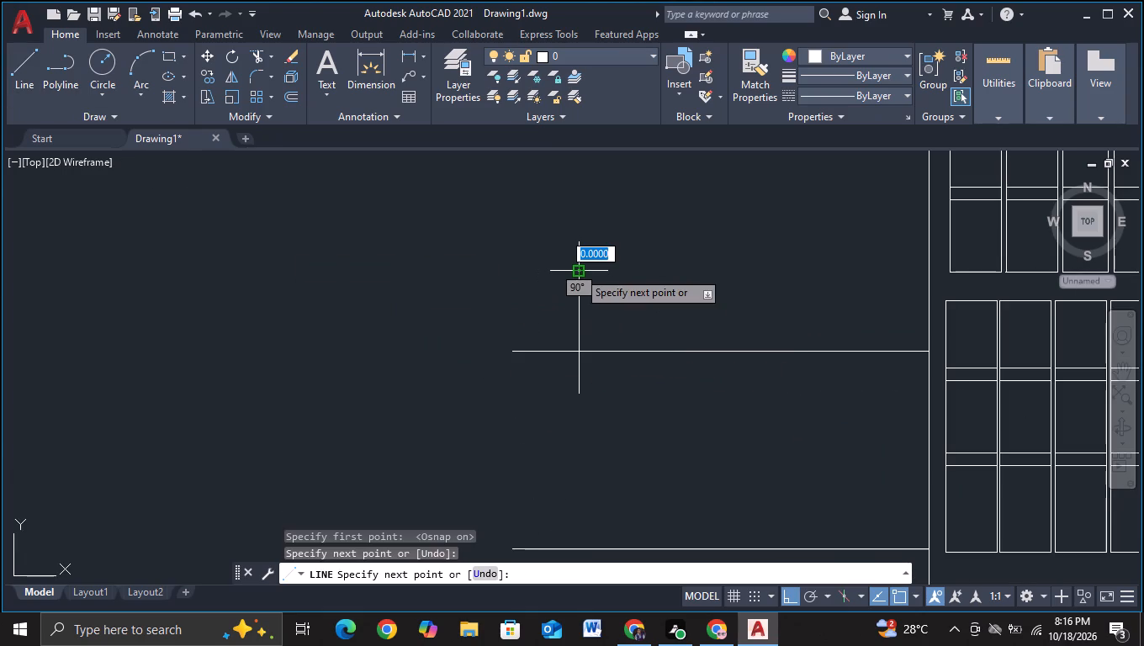
{"action": "left_click", "coordinate": [486, 262]}
{"action": "middle_click_drag", "start_coordinate": [485, 216], "coordinate": [477, 351]}
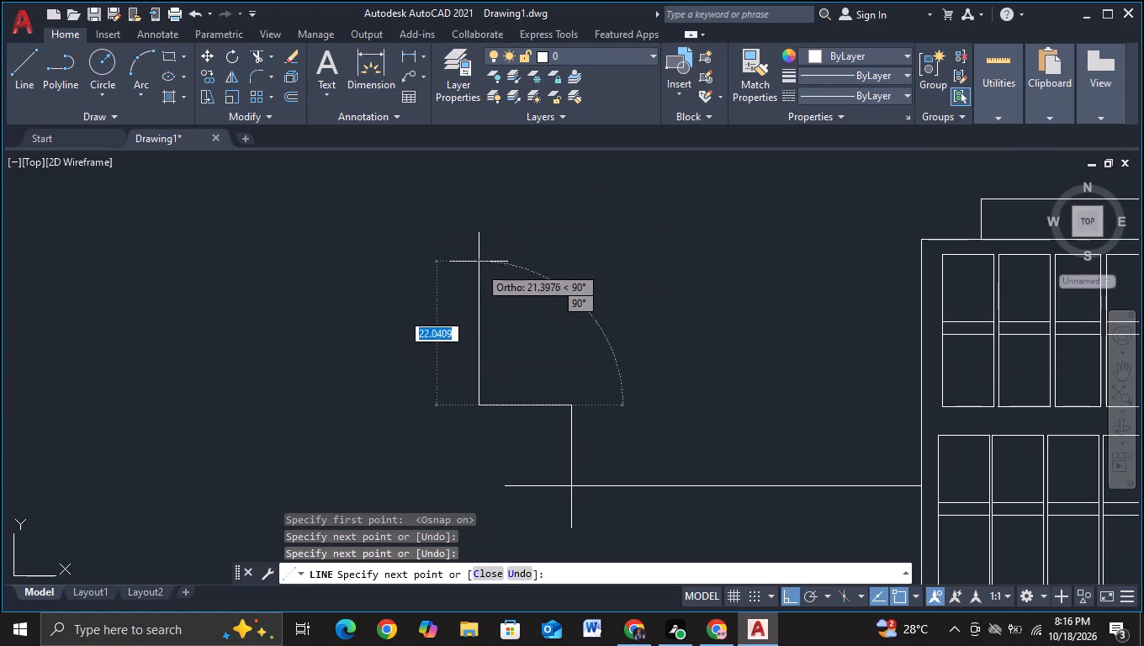
{"action": "left_click", "coordinate": [474, 307]}
{"action": "middle_click_drag", "start_coordinate": [270, 285], "coordinate": [550, 314]}
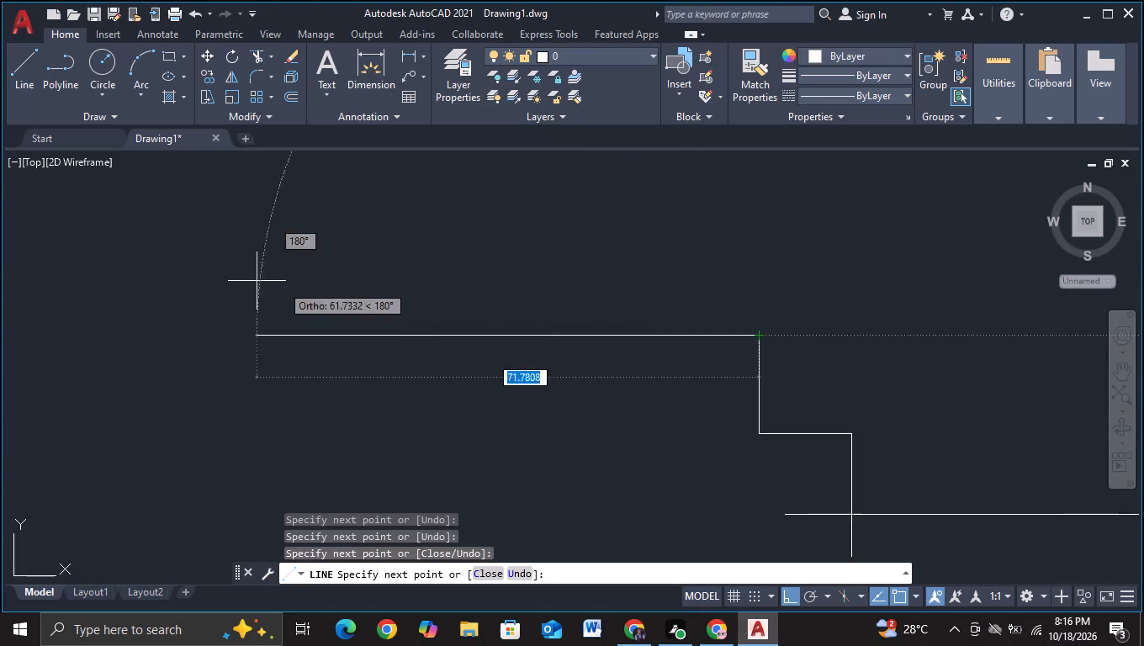
{"action": "left_click", "coordinate": [172, 268]}
{"action": "key", "text": "Escape"}
Trim the vertical stub below the upper horizontal line and that line's overhang left of the stepped line.
{"action": "scroll", "coordinate": [342, 313], "scroll_direction": "down", "scroll_amount": 3}
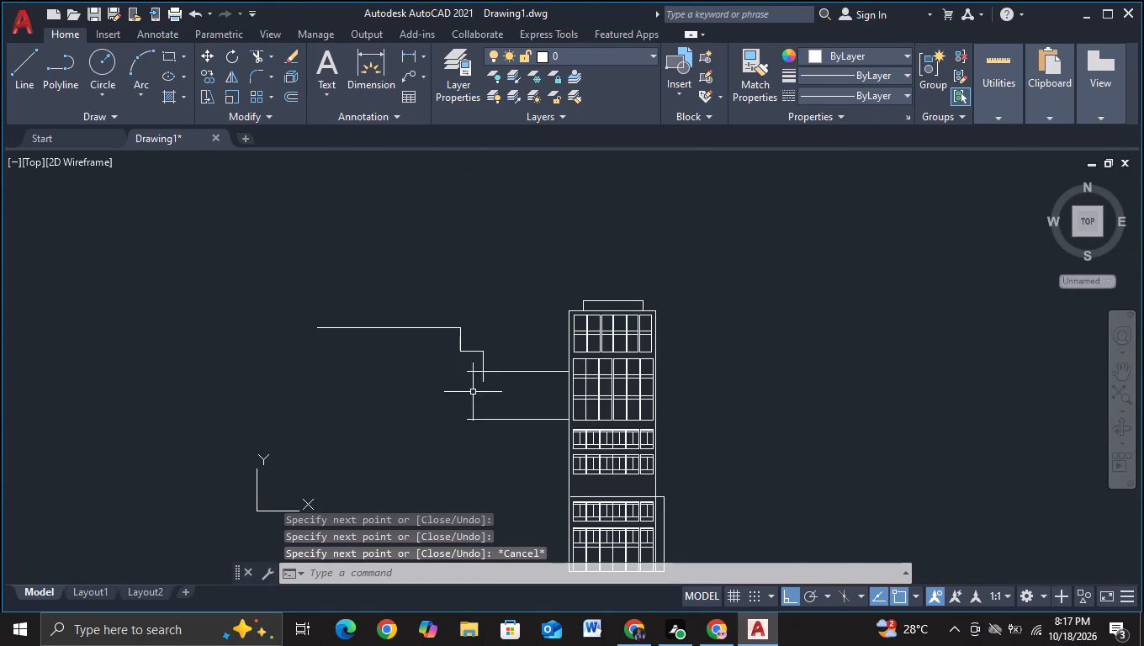
{"action": "scroll", "coordinate": [425, 372], "scroll_direction": "up", "scroll_amount": 1}
{"action": "left_click", "coordinate": [253, 50]}
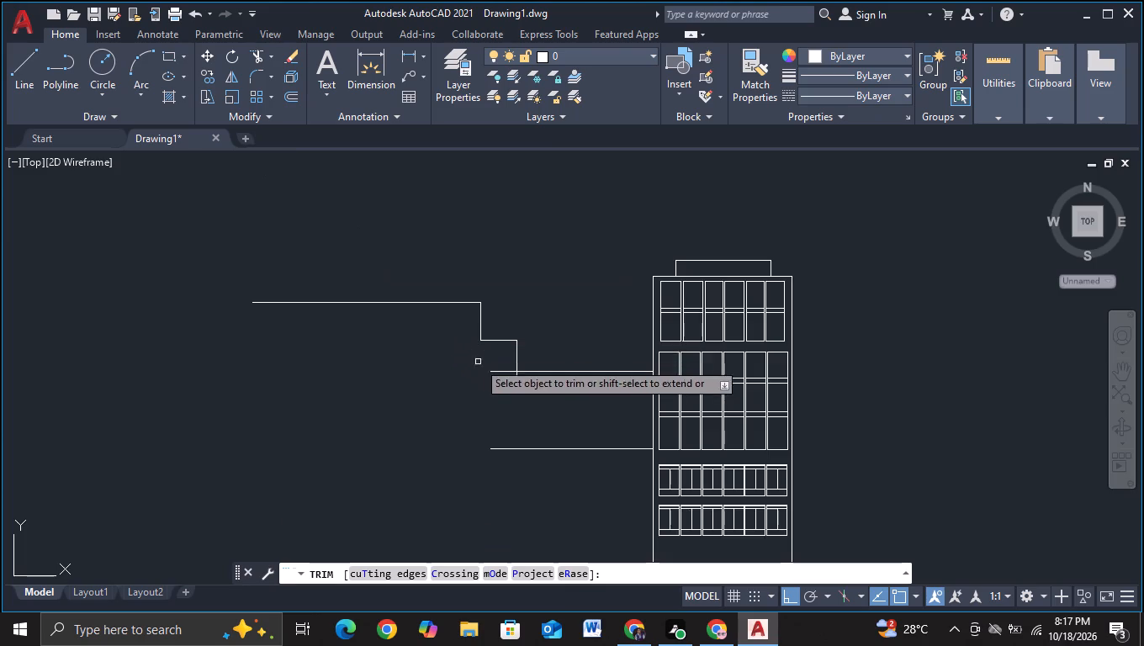
{"action": "scroll", "coordinate": [481, 365], "scroll_direction": "up", "scroll_amount": 2}
{"action": "left_click_drag", "start_coordinate": [543, 405], "coordinate": [638, 417]}
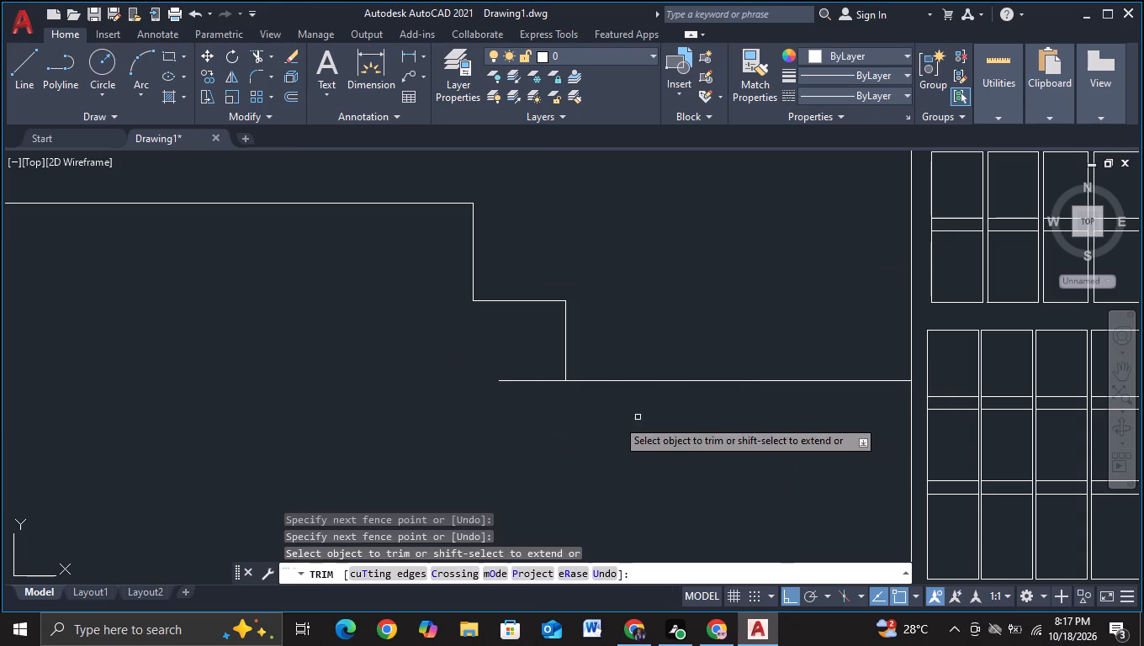
{"action": "scroll", "coordinate": [602, 420], "scroll_direction": "down", "scroll_amount": 2}
{"action": "middle_click_drag", "start_coordinate": [606, 452], "coordinate": [598, 402]}
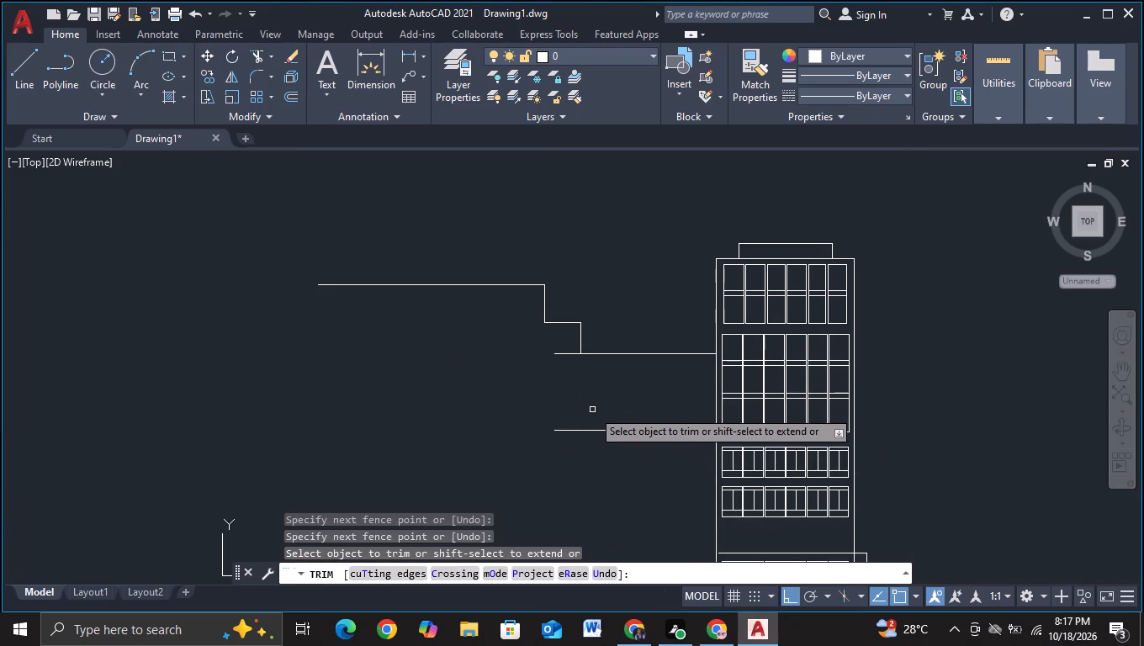
{"action": "left_click", "coordinate": [558, 356]}
{"action": "middle_click_drag", "start_coordinate": [525, 388], "coordinate": [532, 353]}
{"action": "key", "text": "Escape"}
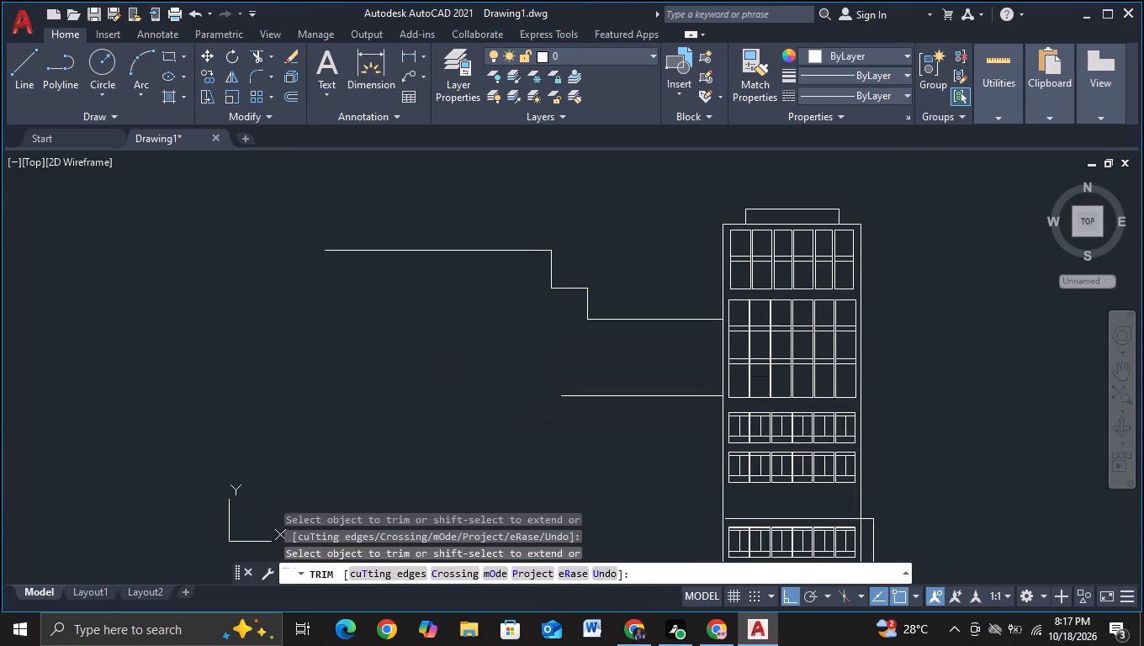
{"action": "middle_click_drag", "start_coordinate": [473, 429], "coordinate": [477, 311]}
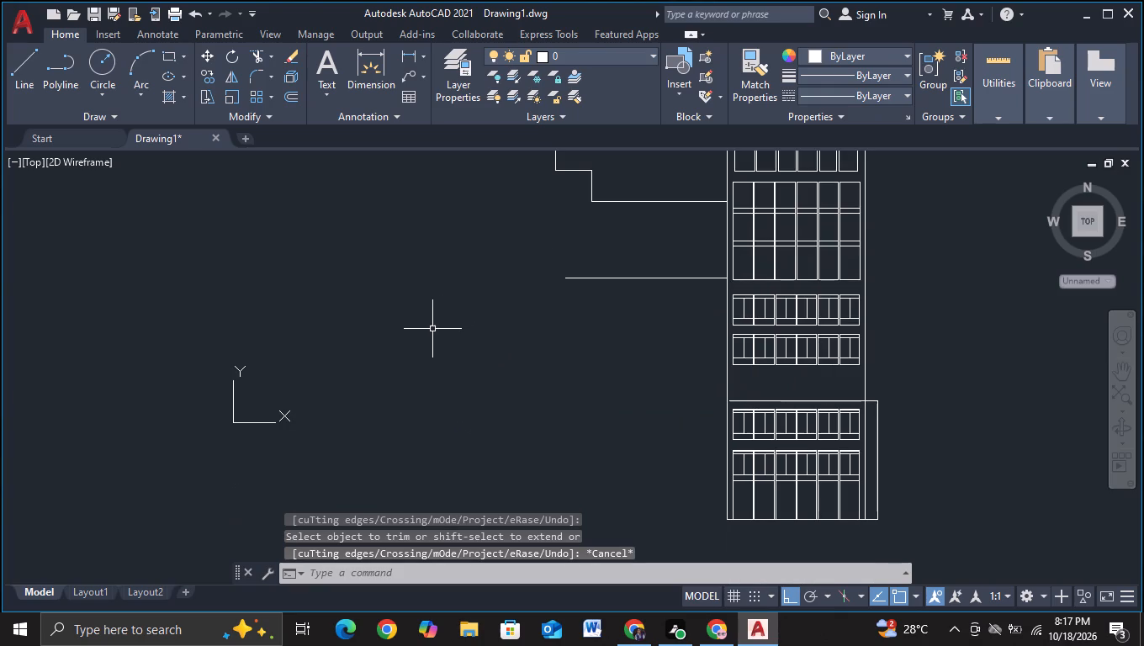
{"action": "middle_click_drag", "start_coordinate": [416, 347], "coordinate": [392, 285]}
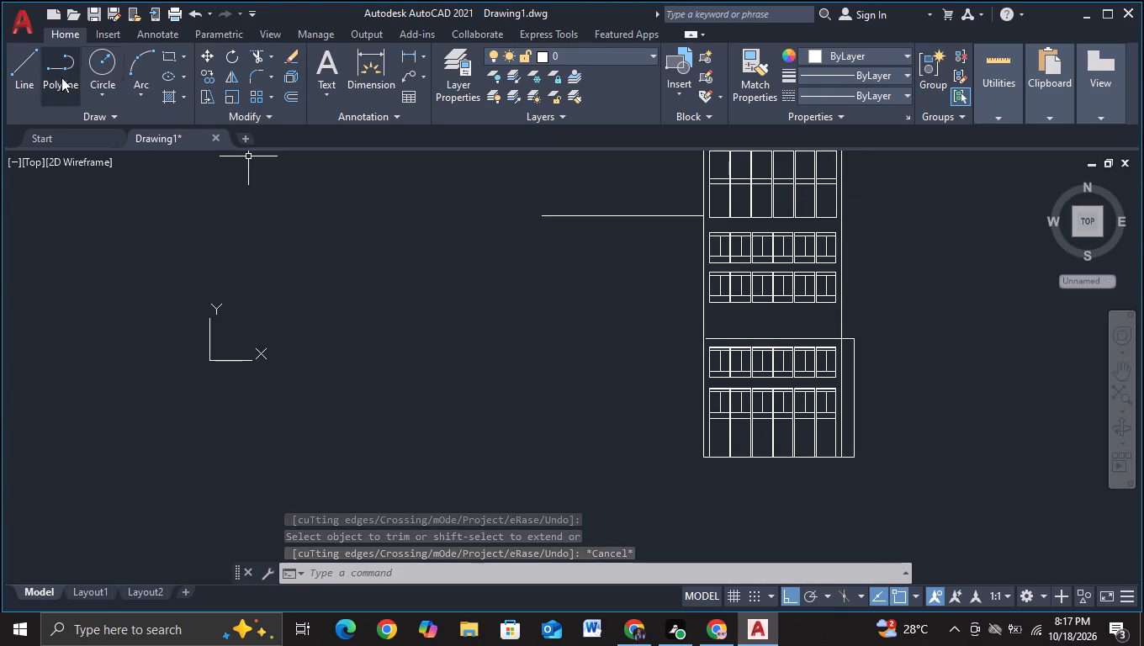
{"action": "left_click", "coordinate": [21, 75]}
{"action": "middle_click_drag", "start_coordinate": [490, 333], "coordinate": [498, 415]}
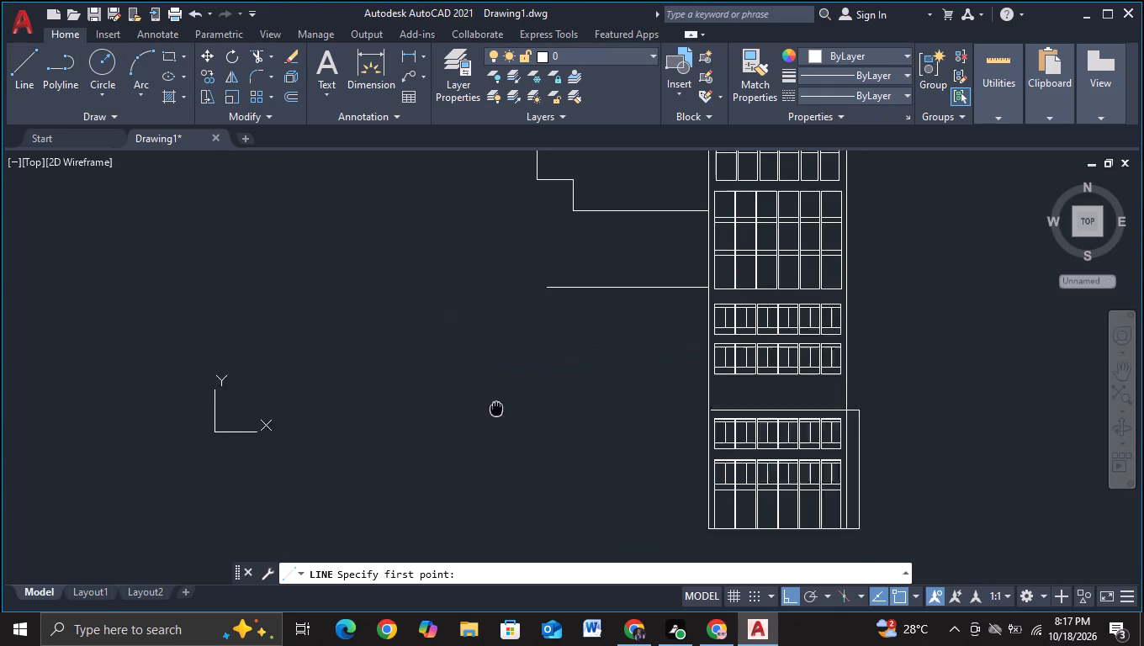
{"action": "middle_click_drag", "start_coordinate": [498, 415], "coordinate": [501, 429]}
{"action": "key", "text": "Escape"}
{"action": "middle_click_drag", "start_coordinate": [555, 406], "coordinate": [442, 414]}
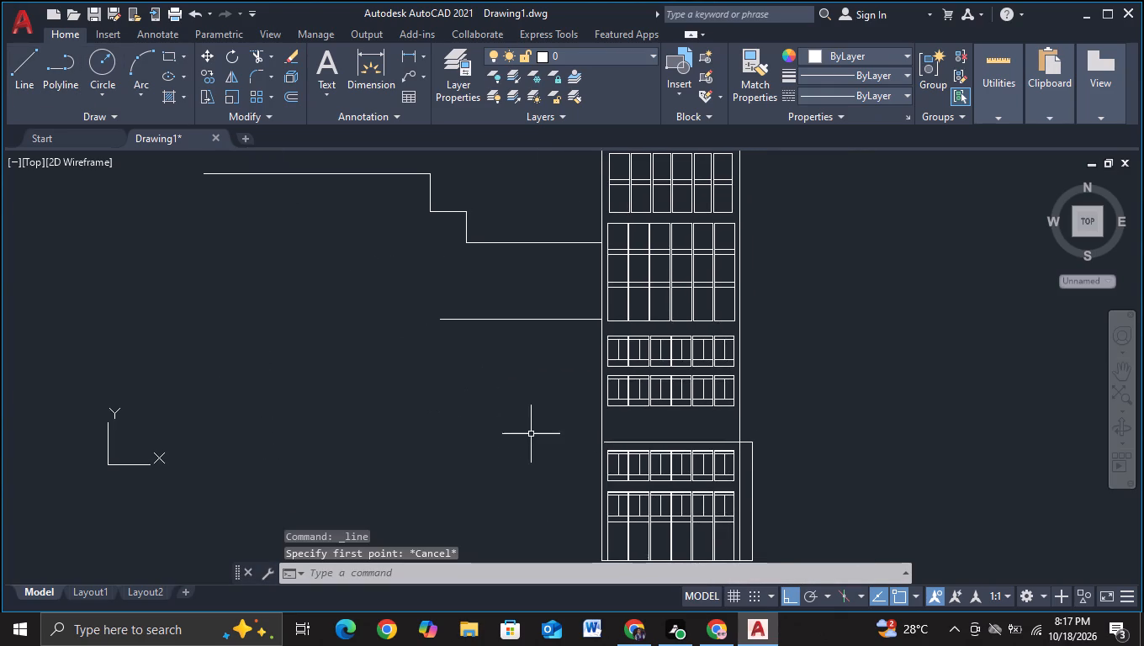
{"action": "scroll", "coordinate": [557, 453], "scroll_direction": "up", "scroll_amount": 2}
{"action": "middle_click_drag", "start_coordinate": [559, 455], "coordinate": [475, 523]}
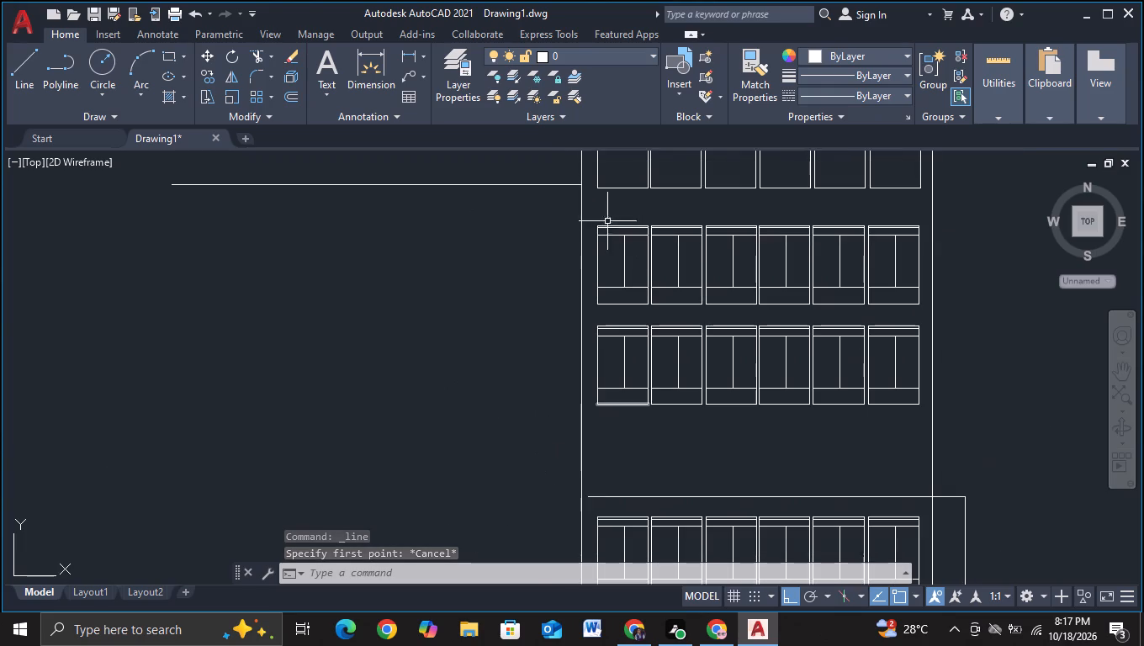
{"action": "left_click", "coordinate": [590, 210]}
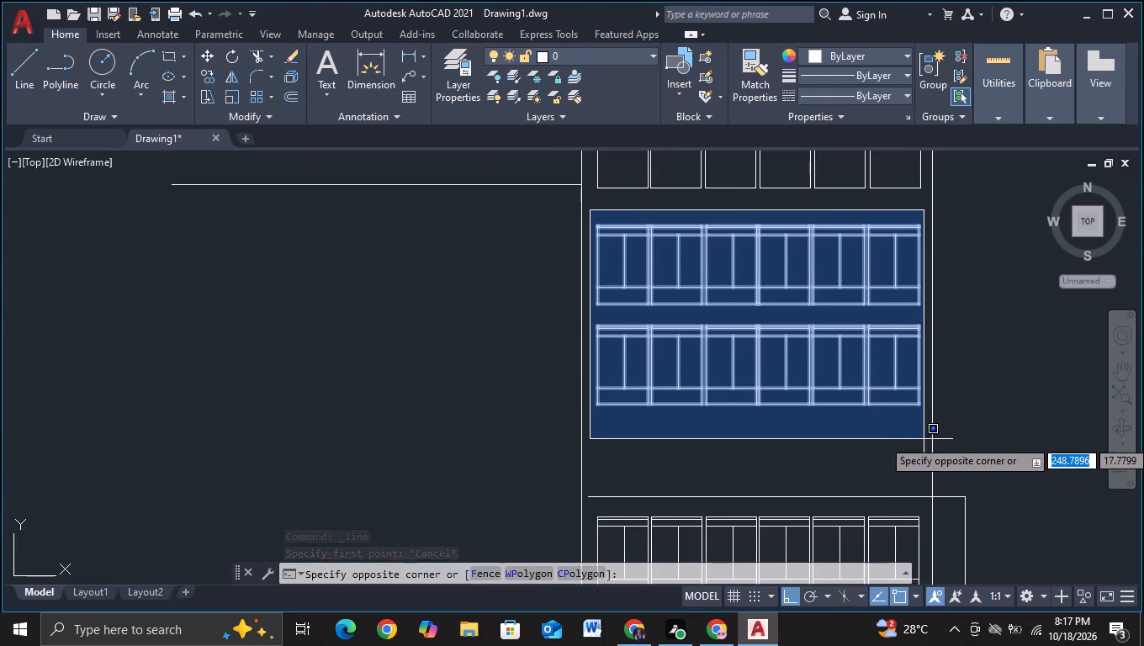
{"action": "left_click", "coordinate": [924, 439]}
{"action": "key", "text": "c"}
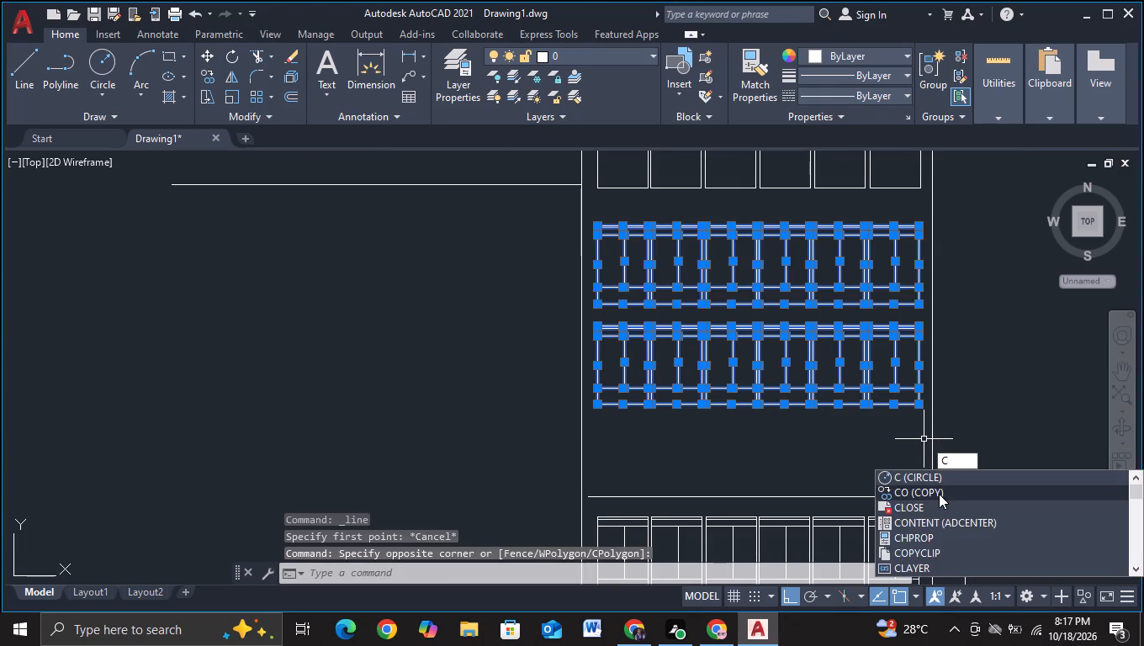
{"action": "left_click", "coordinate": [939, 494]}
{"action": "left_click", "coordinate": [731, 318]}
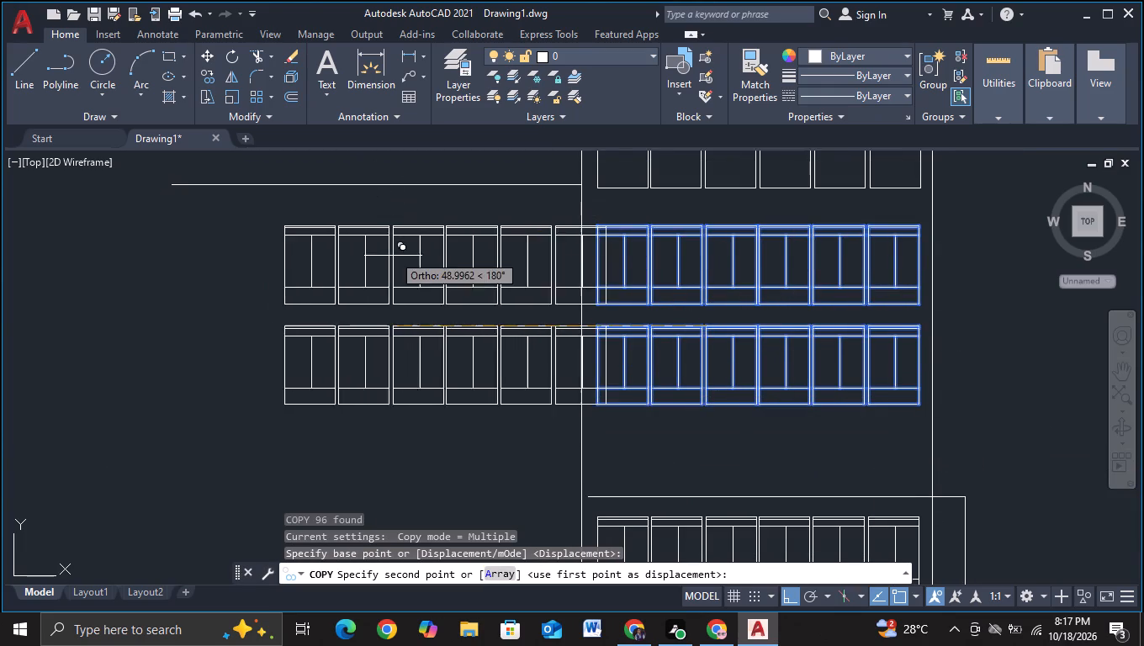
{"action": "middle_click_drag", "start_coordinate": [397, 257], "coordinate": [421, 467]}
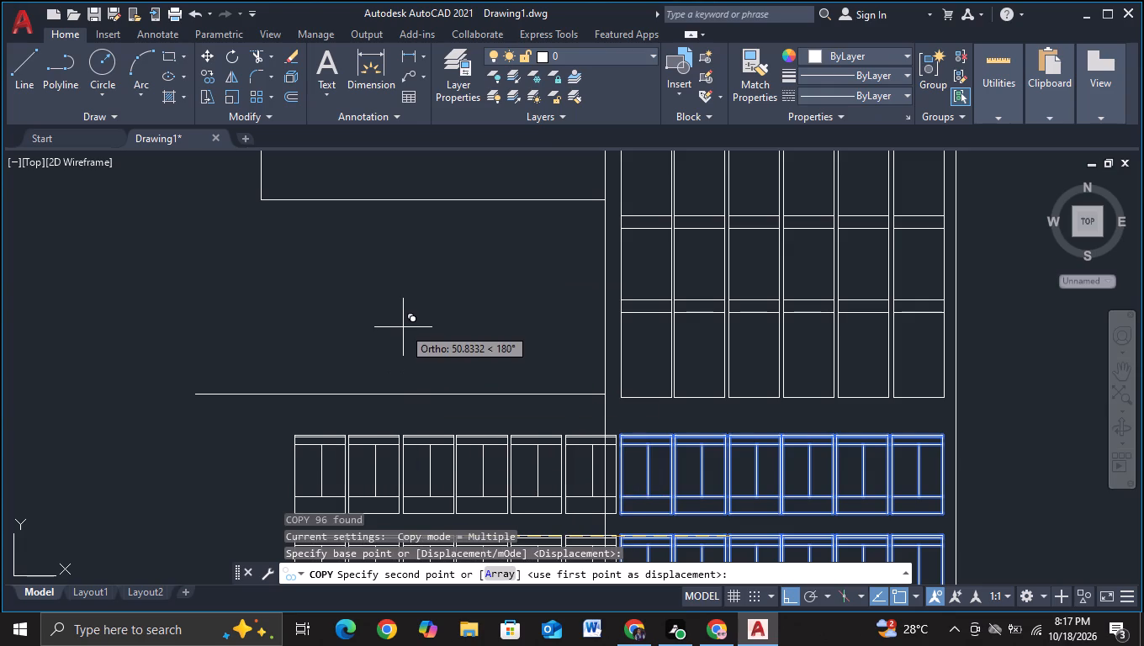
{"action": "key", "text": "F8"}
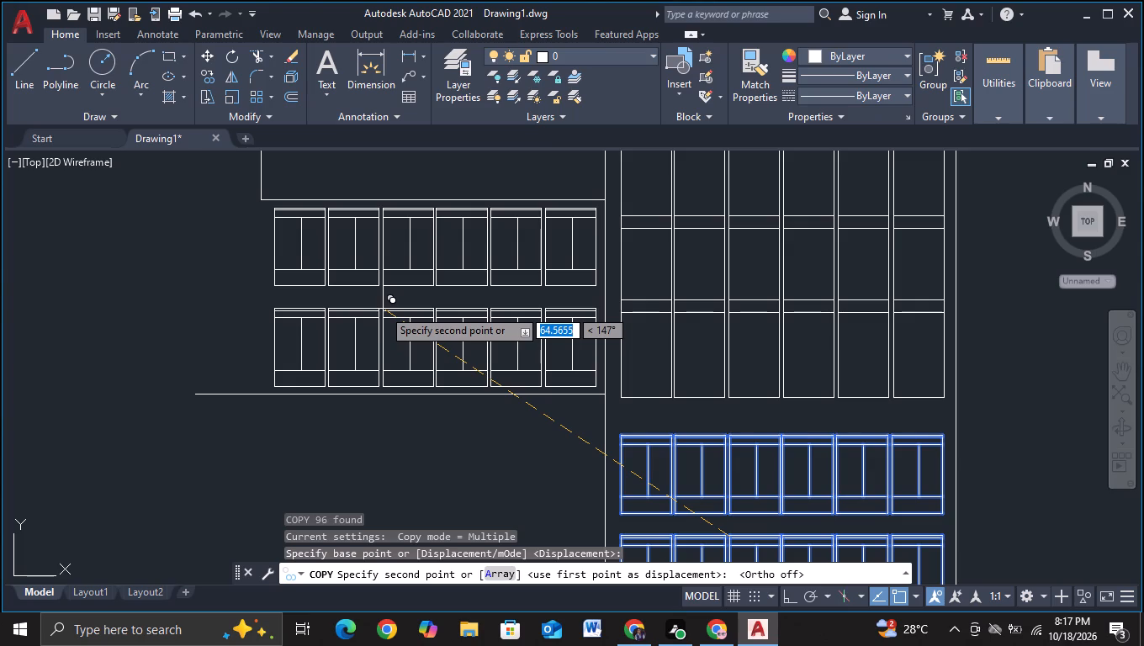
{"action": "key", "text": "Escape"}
With object snap off, copy the first panel of both middle rows to just above the addition's lower horizontal, straddling the tower's left edge.
{"action": "scroll", "coordinate": [383, 309], "scroll_direction": "down", "scroll_amount": 2}
{"action": "scroll", "coordinate": [485, 424], "scroll_direction": "down", "scroll_amount": 1}
{"action": "scroll", "coordinate": [485, 424], "scroll_direction": "up", "scroll_amount": 5}
{"action": "scroll", "coordinate": [437, 222], "scroll_direction": "down", "scroll_amount": 2}
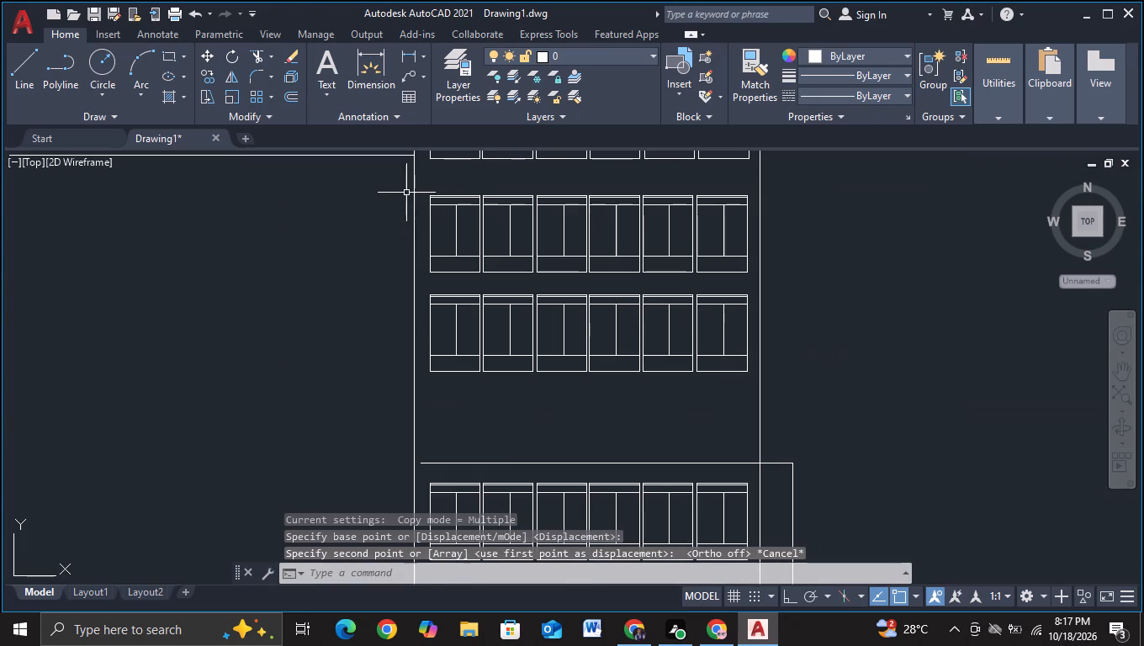
{"action": "left_click", "coordinate": [421, 185]}
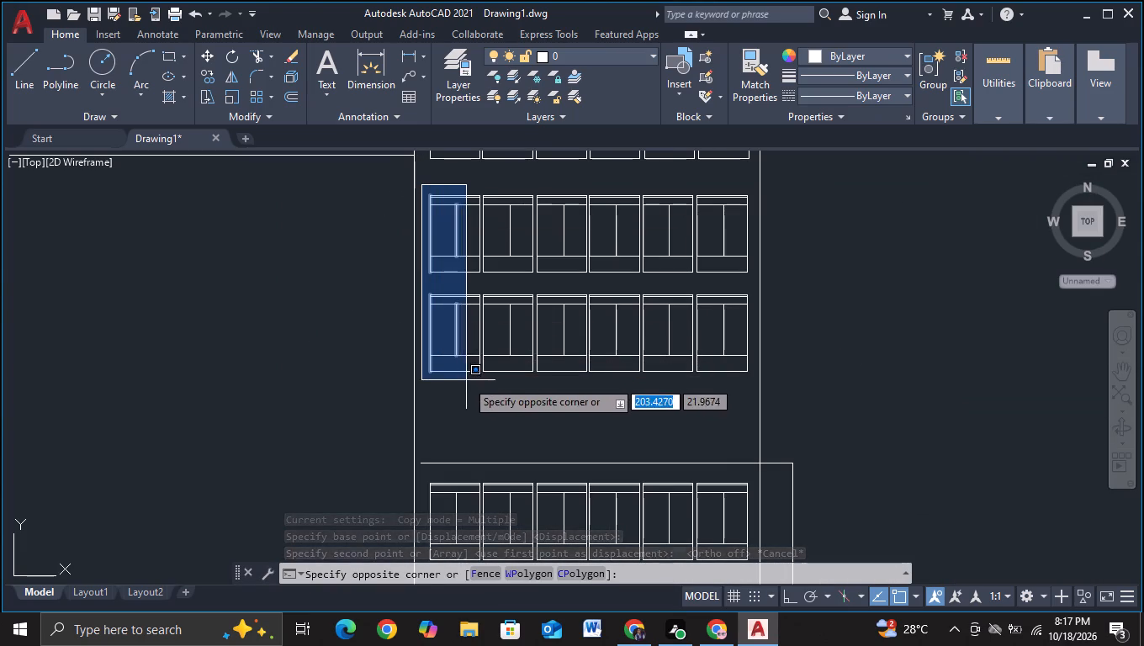
{"action": "scroll", "coordinate": [481, 384], "scroll_direction": "up", "scroll_amount": 2}
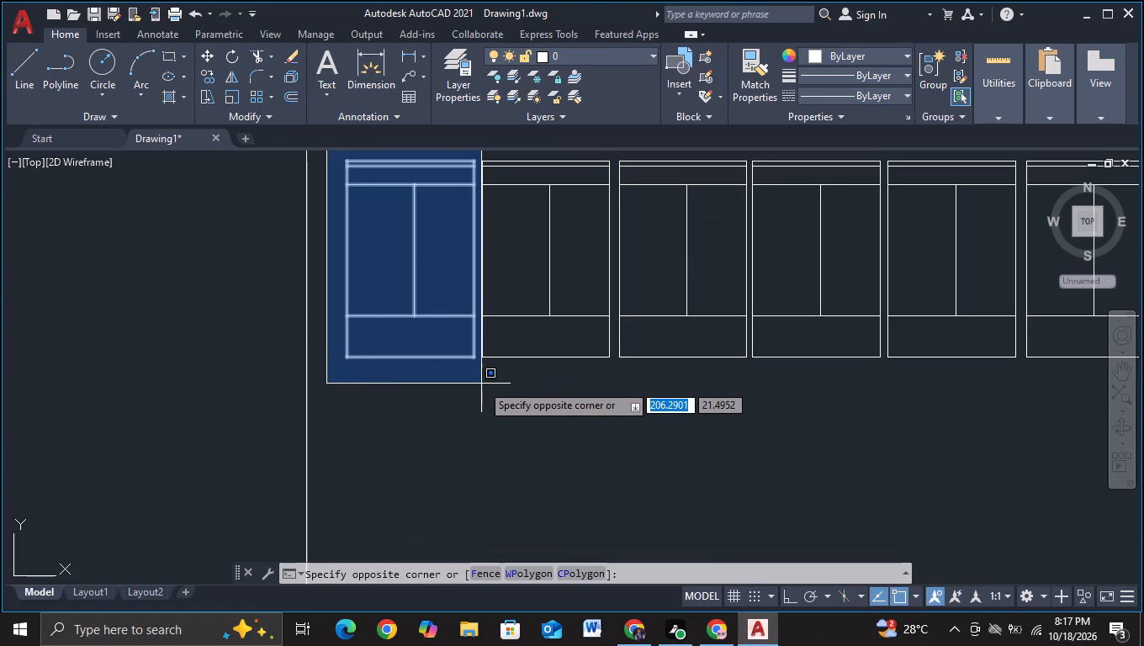
{"action": "left_click", "coordinate": [476, 383]}
{"action": "scroll", "coordinate": [476, 384], "scroll_direction": "down", "scroll_amount": 2}
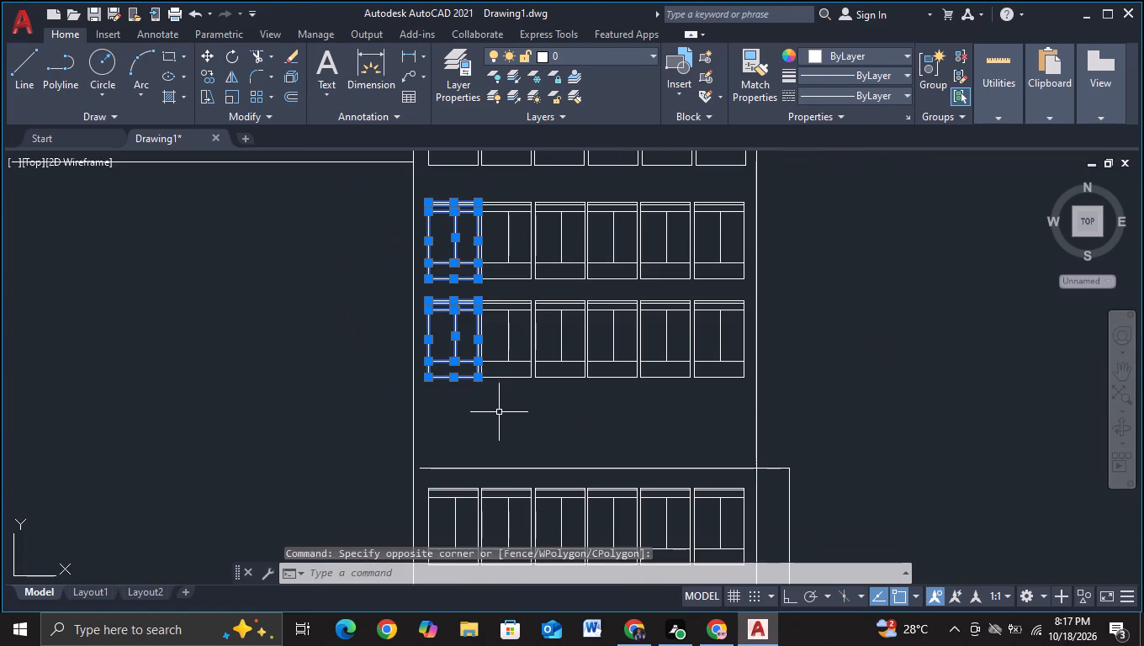
{"action": "scroll", "coordinate": [506, 417], "scroll_direction": "up", "scroll_amount": 2}
{"action": "scroll", "coordinate": [506, 417], "scroll_direction": "down", "scroll_amount": 2}
{"action": "scroll", "coordinate": [508, 423], "scroll_direction": "up", "scroll_amount": 2}
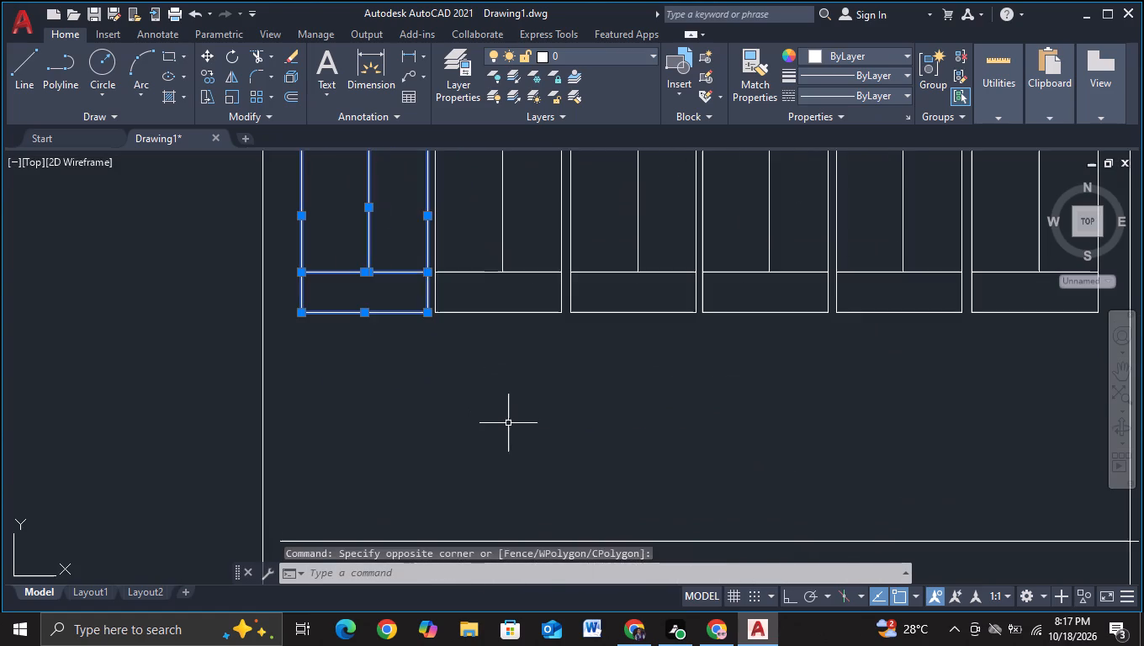
{"action": "middle_click_drag", "start_coordinate": [509, 416], "coordinate": [591, 526]}
{"action": "key", "text": "c"}
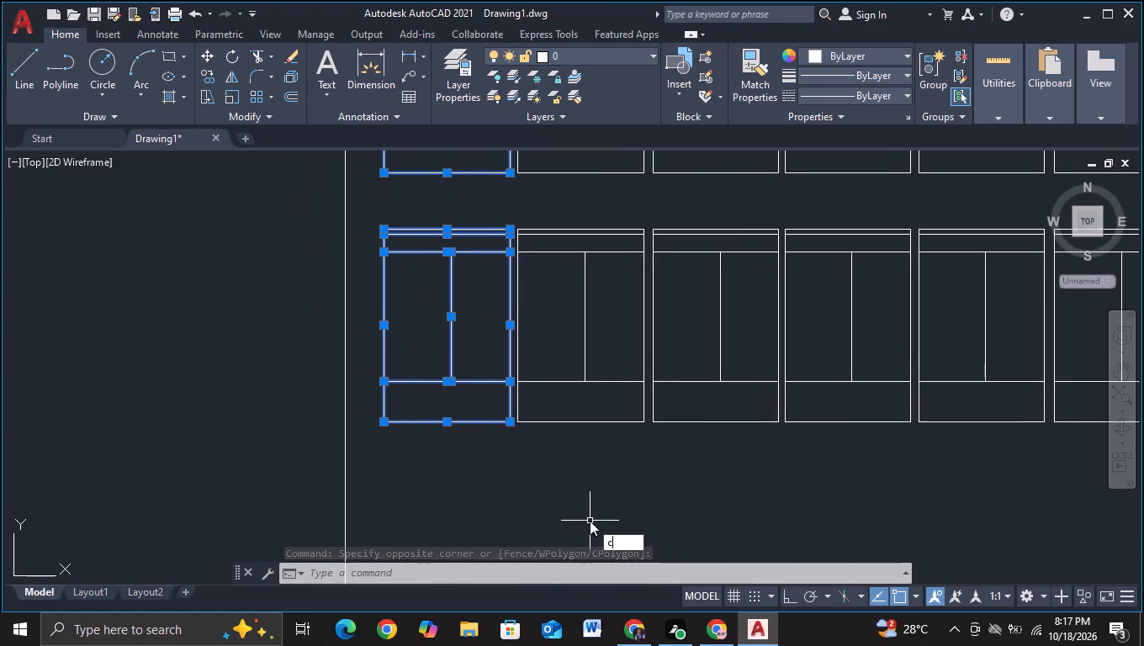
{"action": "left_click", "coordinate": [637, 454]}
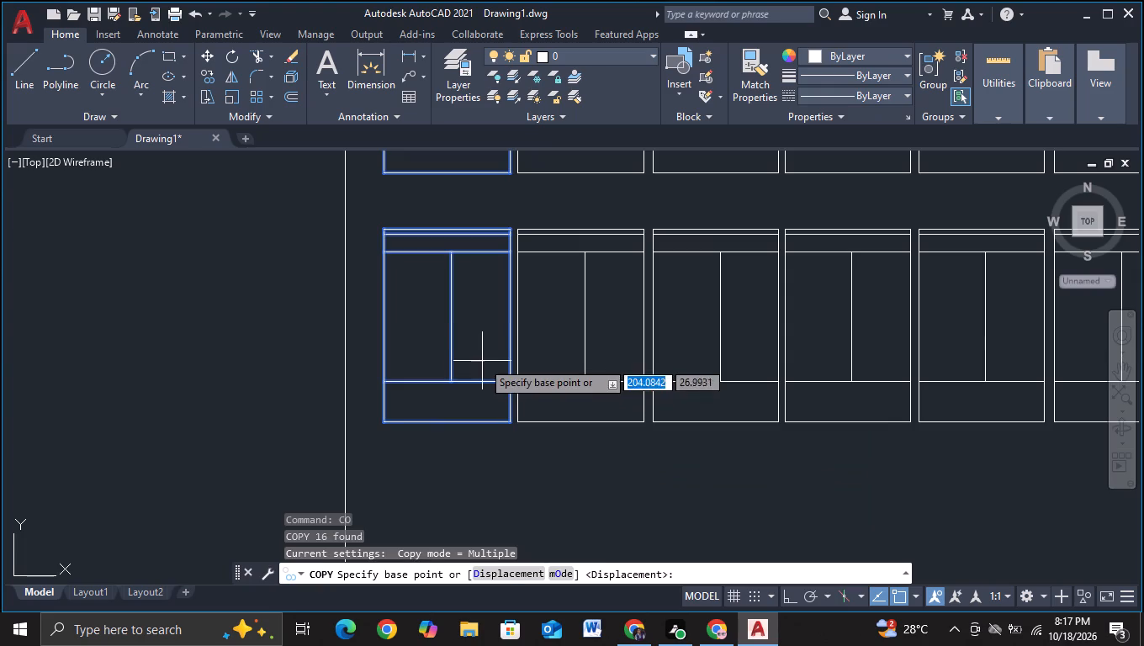
{"action": "left_click", "coordinate": [482, 361]}
{"action": "scroll", "coordinate": [367, 317], "scroll_direction": "down", "scroll_amount": 2}
{"action": "middle_click_drag", "start_coordinate": [328, 336], "coordinate": [669, 623]}
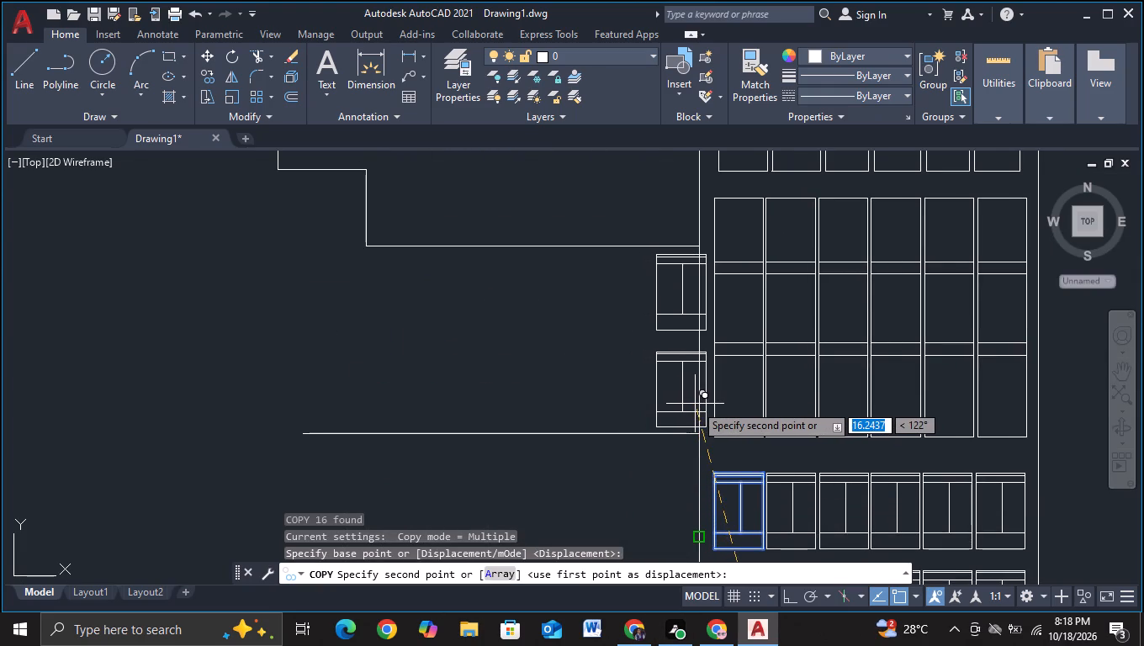
{"action": "left_click", "coordinate": [696, 404]}
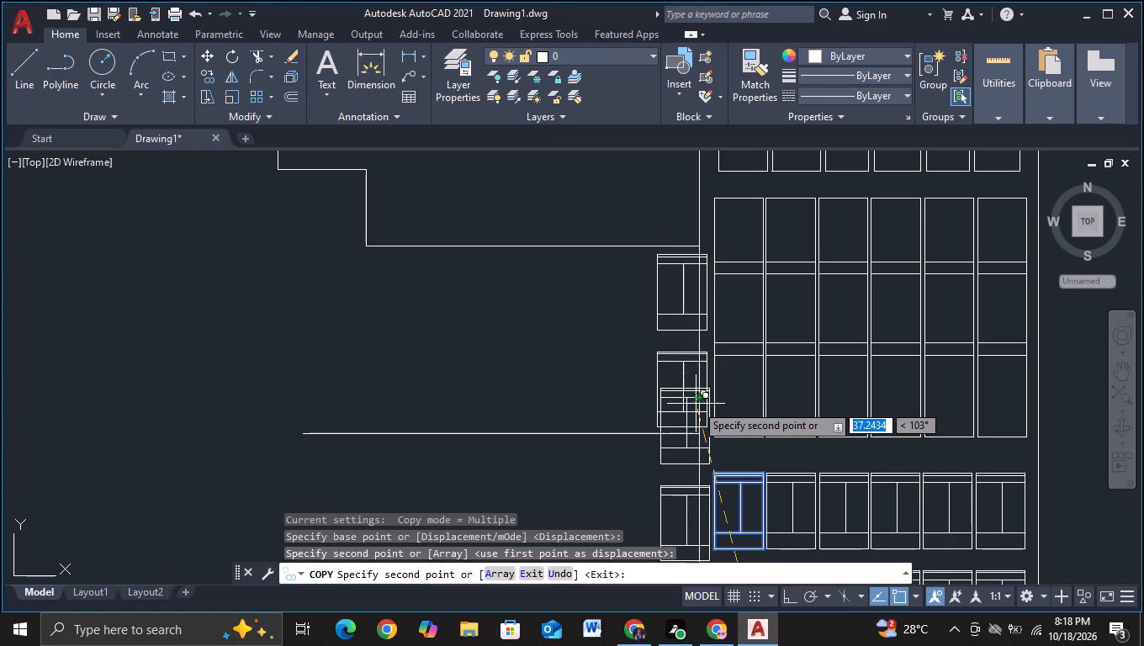
{"action": "key", "text": "ctrl+z"}
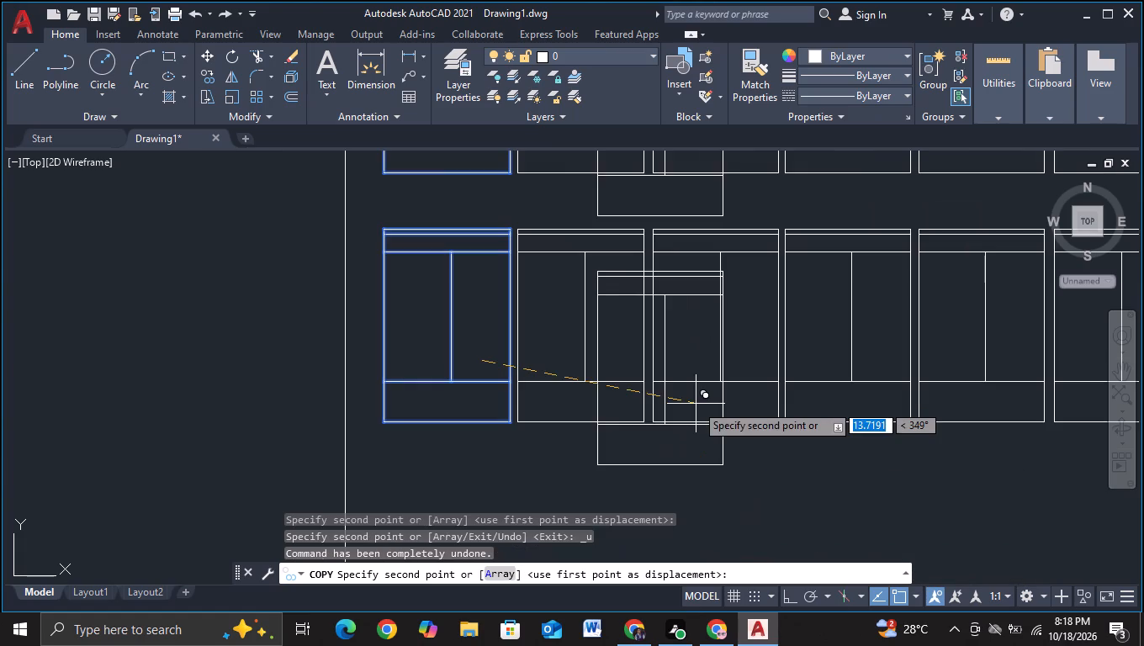
{"action": "scroll", "coordinate": [620, 391], "scroll_direction": "down", "scroll_amount": 2}
{"action": "scroll", "coordinate": [476, 388], "scroll_direction": "down", "scroll_amount": 2}
{"action": "middle_click_drag", "start_coordinate": [457, 378], "coordinate": [484, 437]}
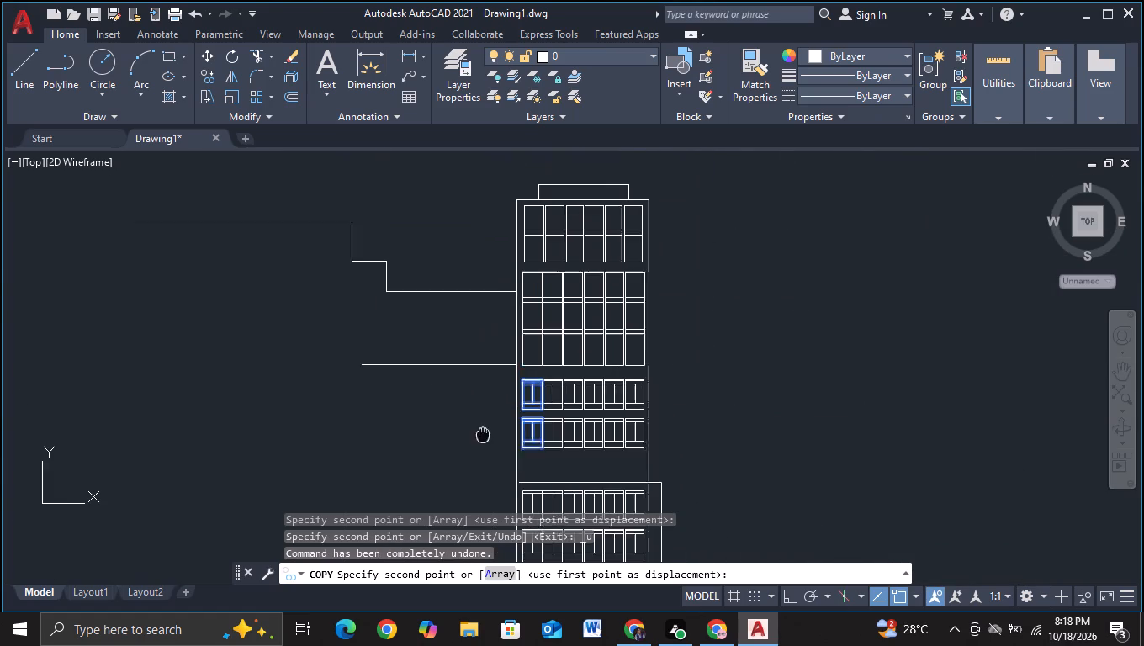
{"action": "key", "text": "F3"}
{"action": "scroll", "coordinate": [534, 357], "scroll_direction": "up", "scroll_amount": 3}
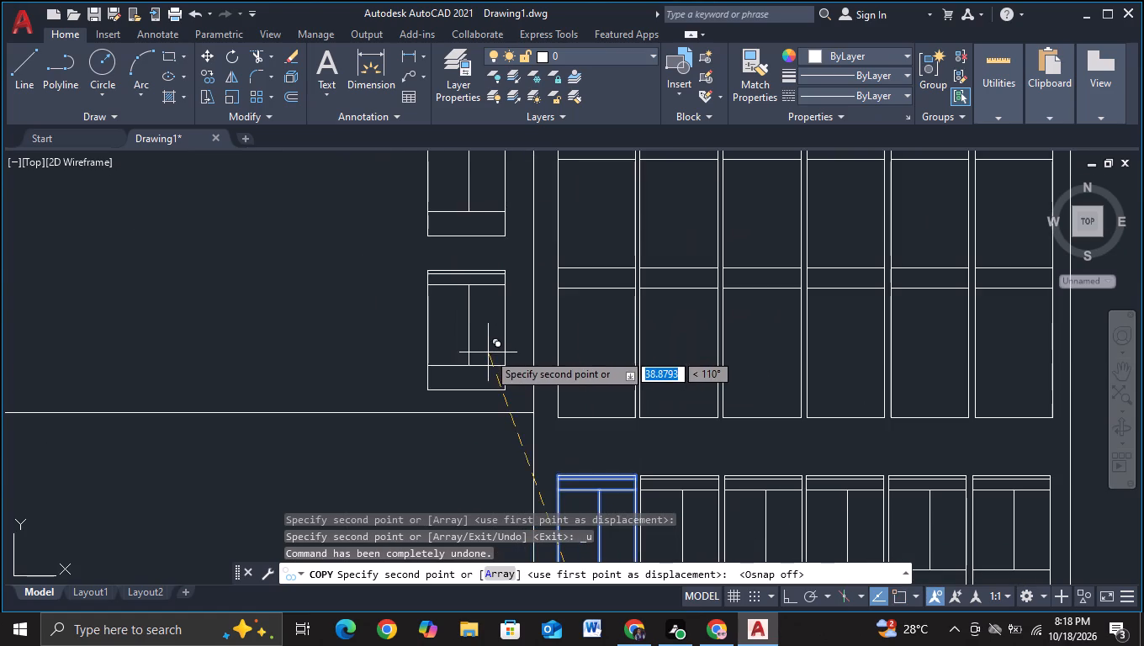
{"action": "scroll", "coordinate": [527, 361], "scroll_direction": "down", "scroll_amount": 1}
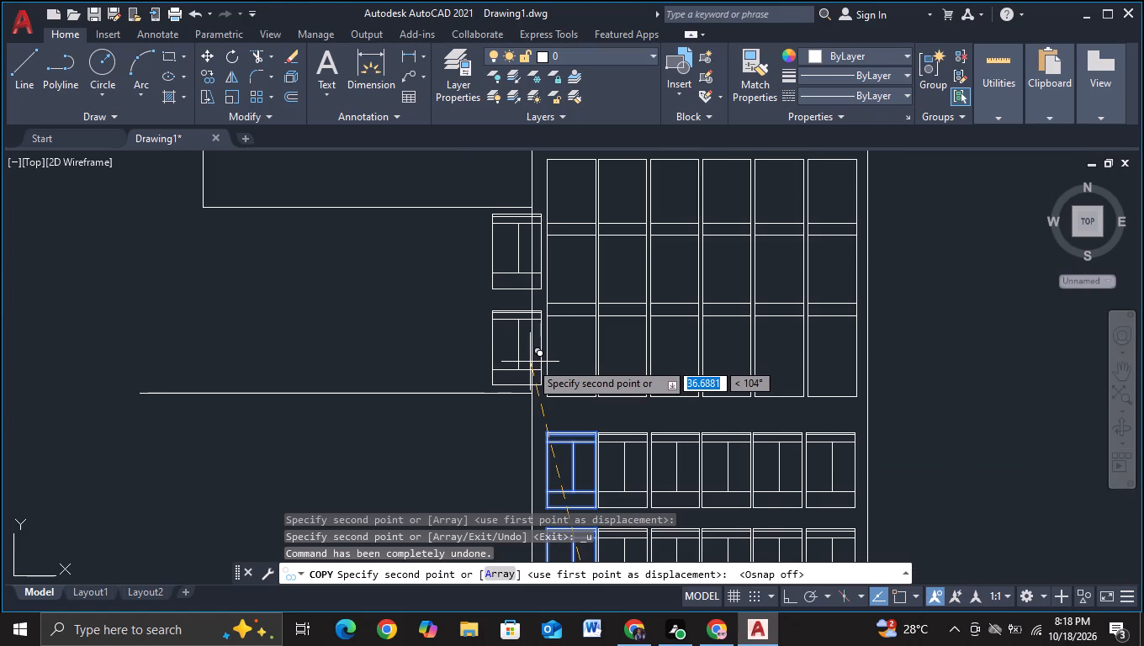
{"action": "left_click", "coordinate": [530, 362]}
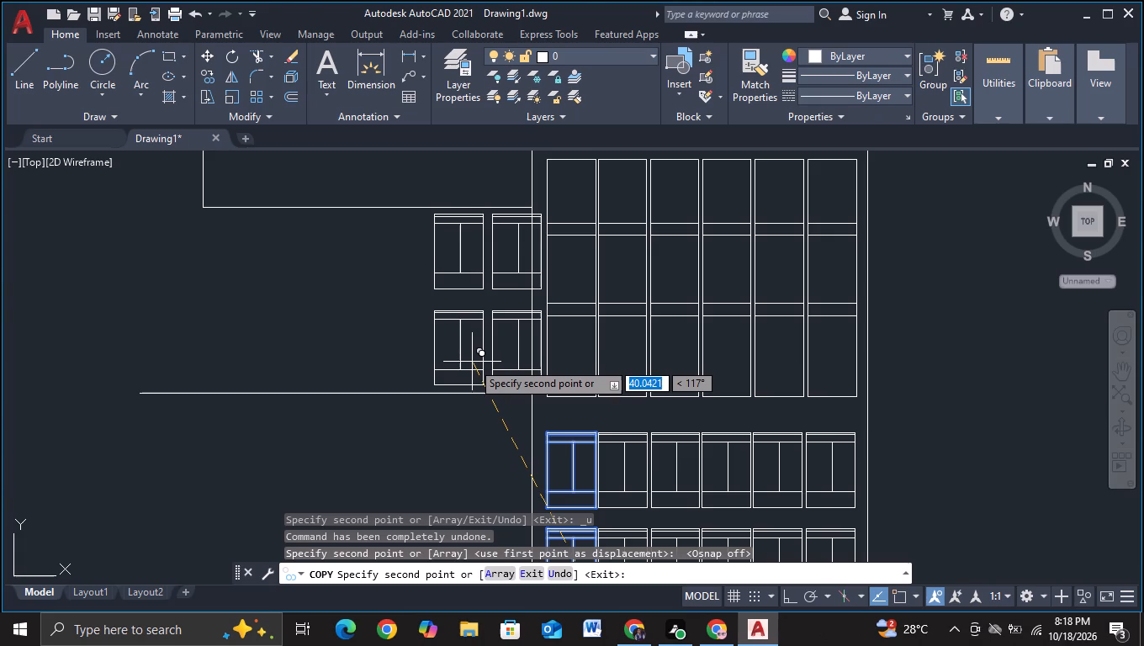
Place six more copies of the two-panel stack in a line leftward, with small gaps, to the lower horizontal's left end.
{"action": "left_click", "coordinate": [472, 362]}
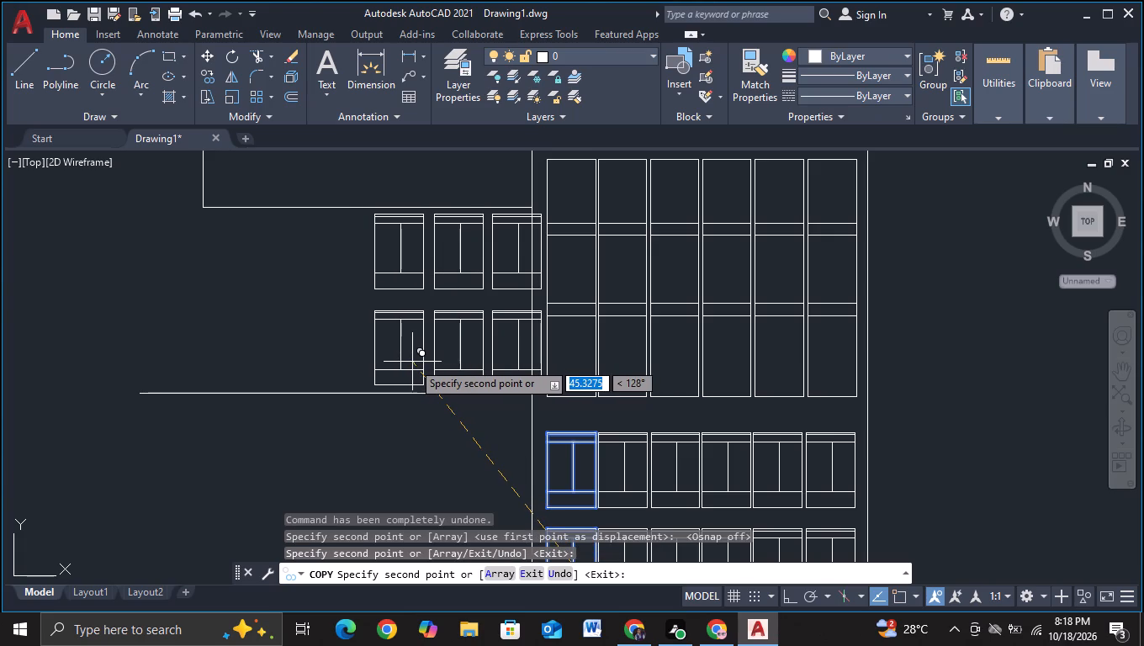
{"action": "left_click", "coordinate": [412, 362]}
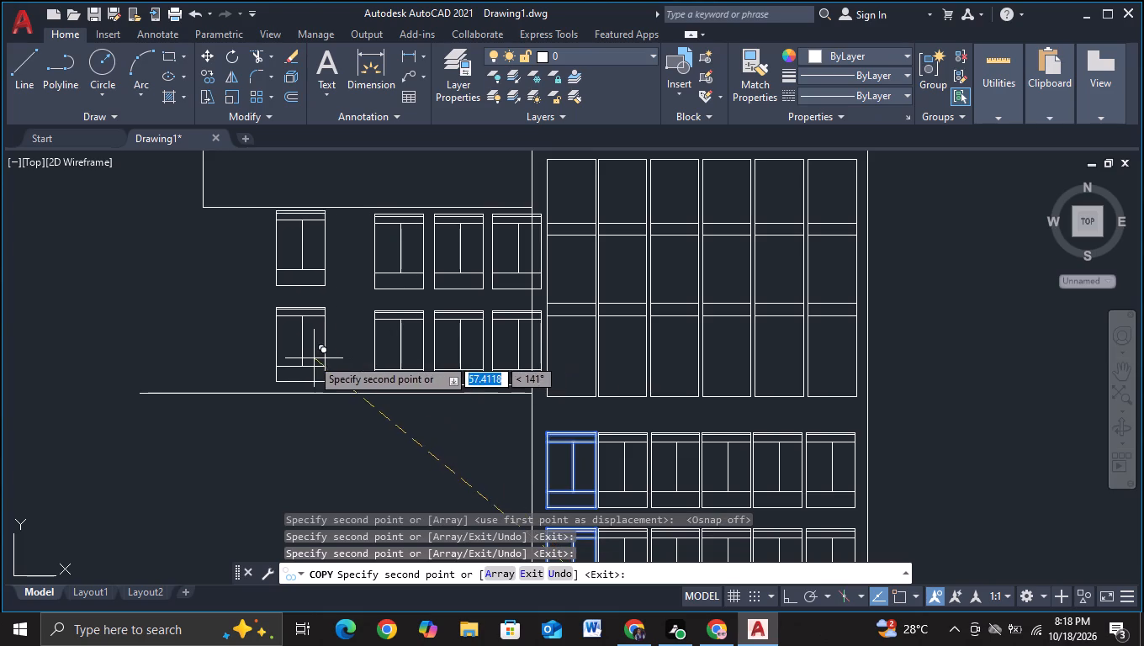
{"action": "left_click", "coordinate": [353, 363]}
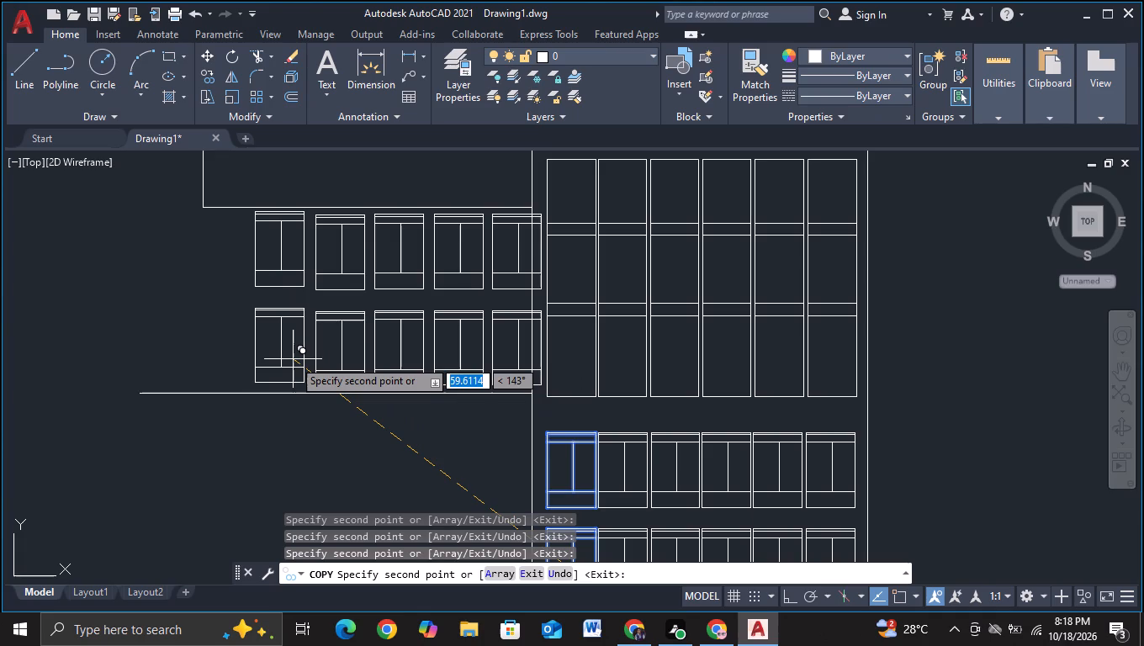
{"action": "left_click", "coordinate": [293, 359]}
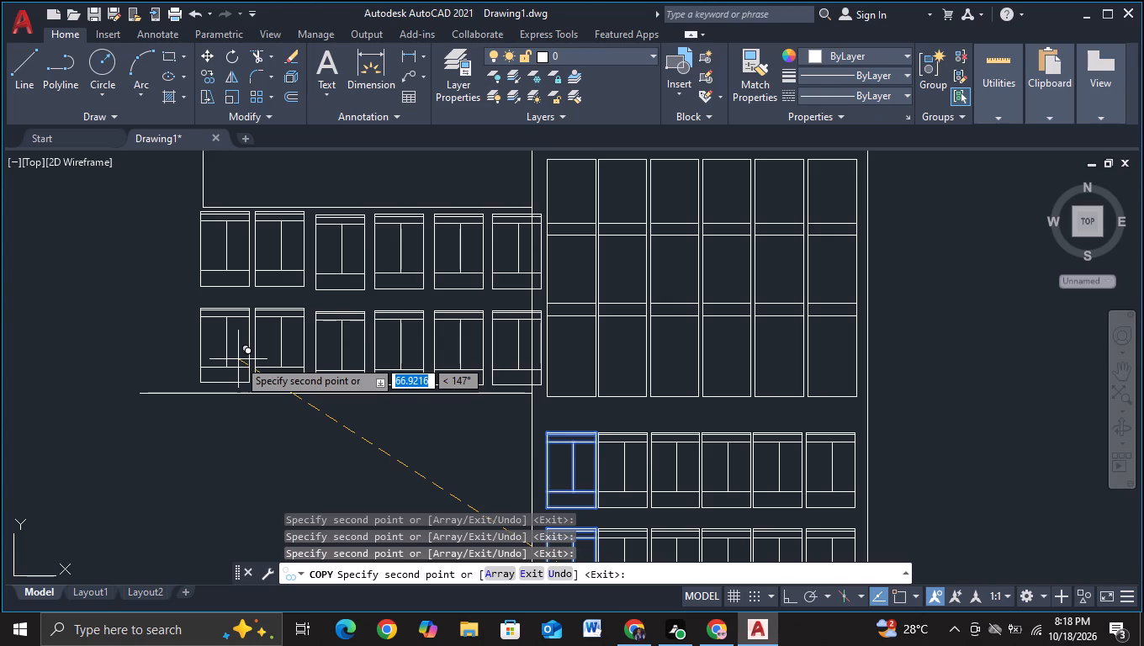
{"action": "left_click", "coordinate": [238, 359]}
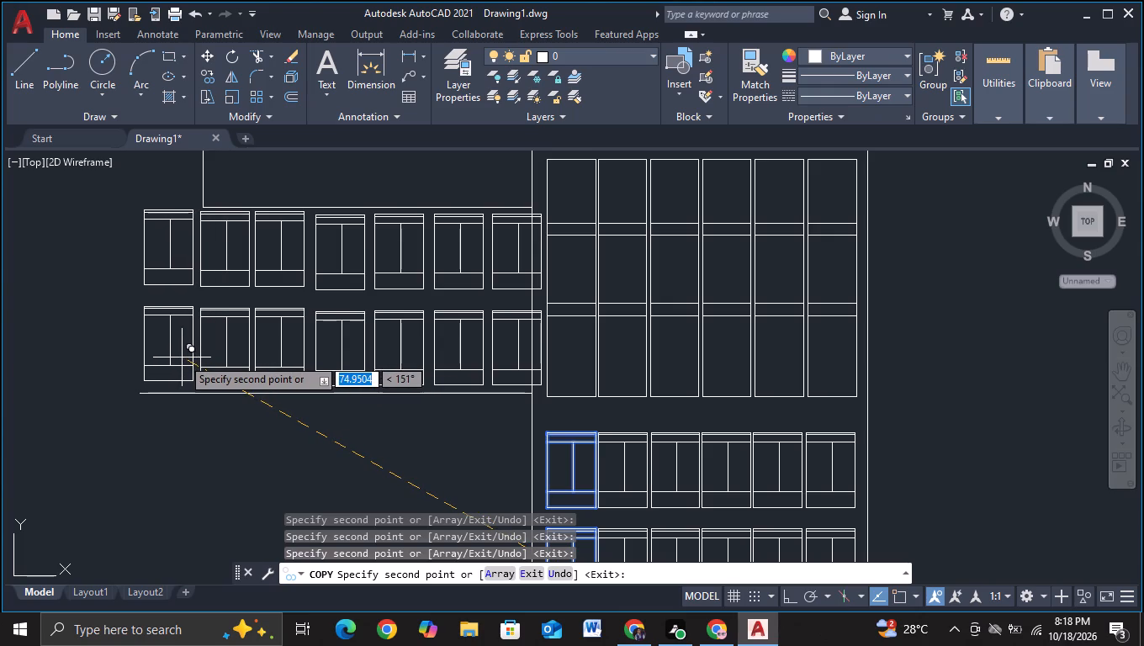
{"action": "left_click", "coordinate": [182, 357]}
Place one more copy of the two-panel stack directly above the leftmost copies, crossing the stepped outline, and finish copying.
{"action": "middle_click_drag", "start_coordinate": [182, 357], "coordinate": [167, 527]}
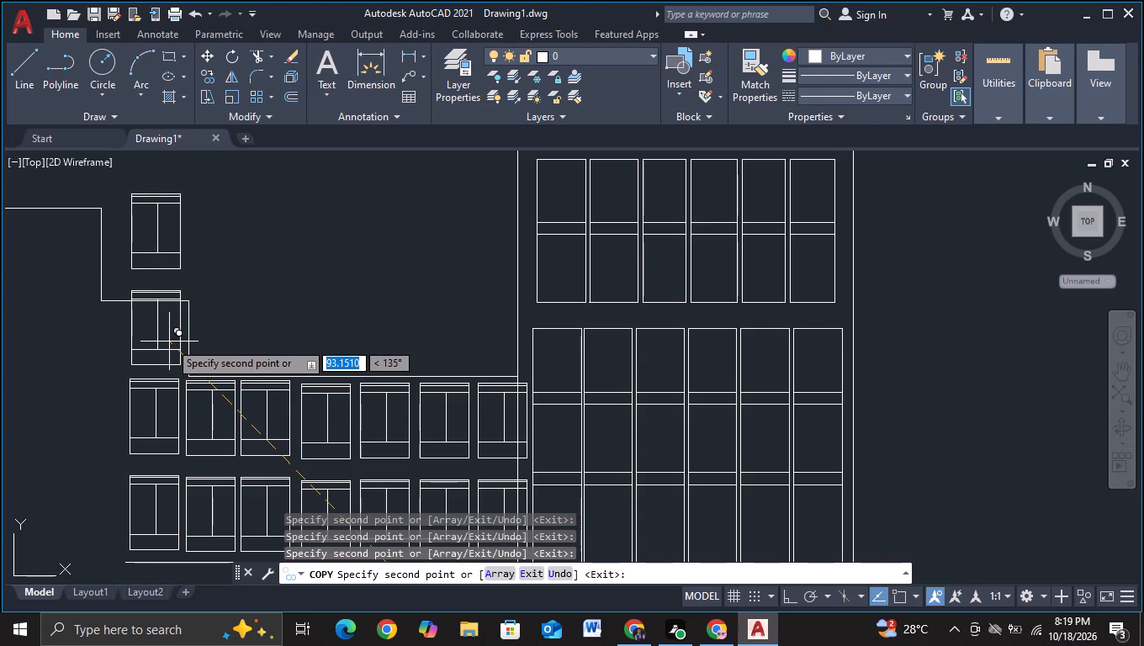
{"action": "left_click", "coordinate": [167, 342]}
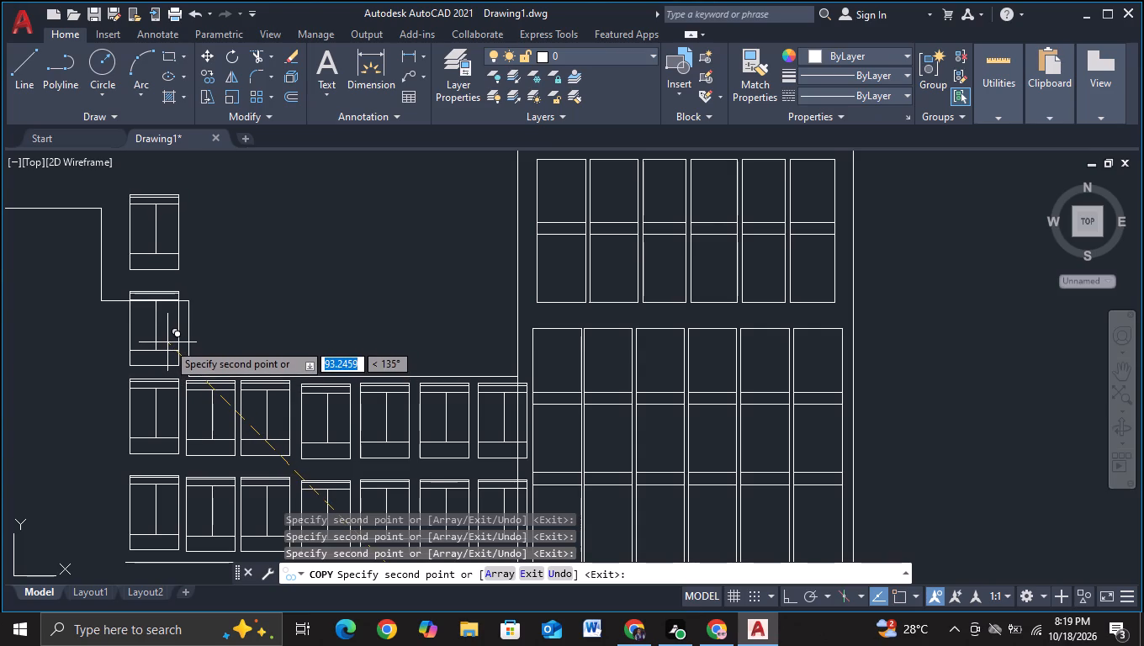
{"action": "key", "text": "Escape"}
Trim away the whole topmost copied panel that stands above the addition's stepped outline, including its leftover line pieces.
{"action": "scroll", "coordinate": [254, 283], "scroll_direction": "down", "scroll_amount": 2}
{"action": "left_click", "coordinate": [252, 56]}
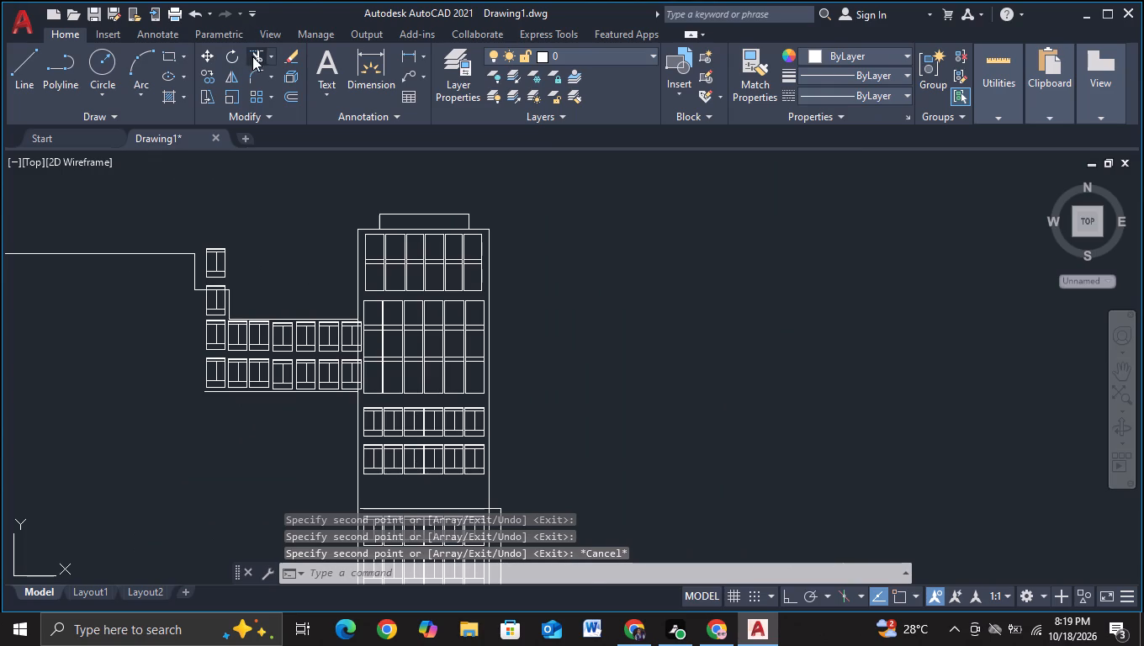
{"action": "scroll", "coordinate": [278, 229], "scroll_direction": "up", "scroll_amount": 2}
{"action": "middle_click_drag", "start_coordinate": [202, 315], "coordinate": [282, 252]}
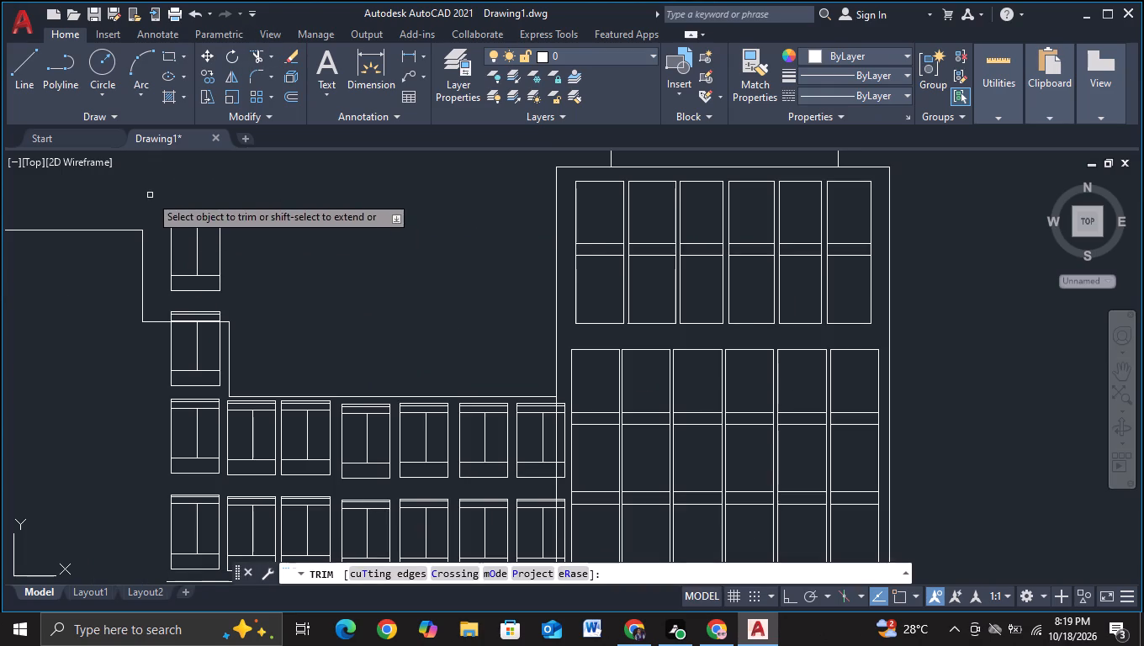
{"action": "left_click_drag", "start_coordinate": [151, 195], "coordinate": [188, 273]}
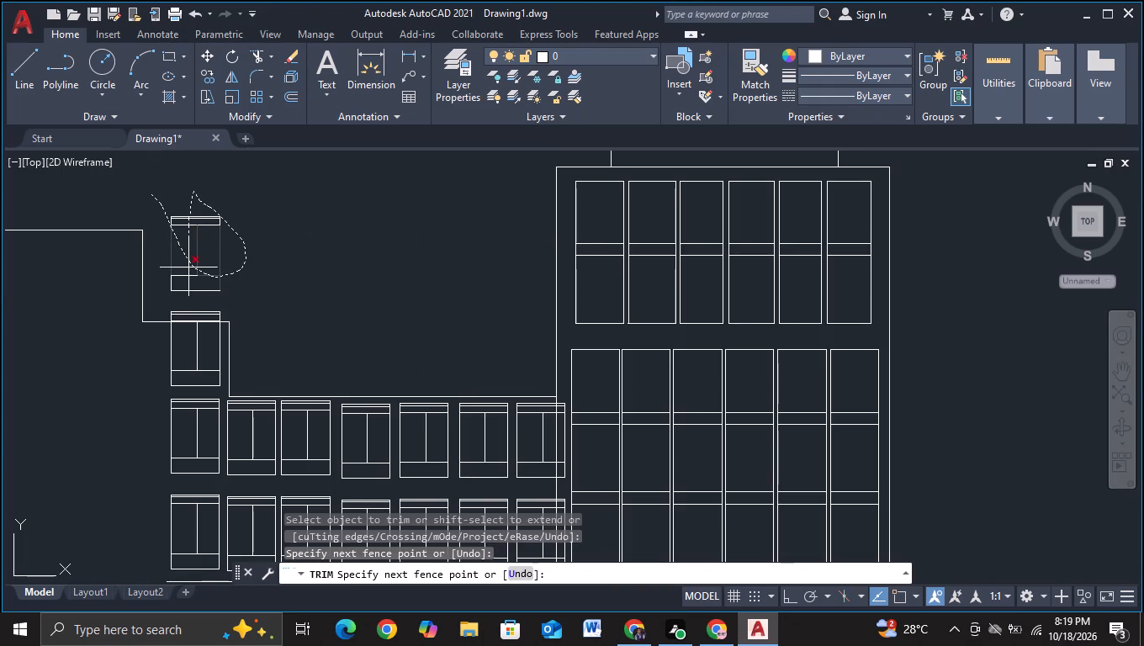
{"action": "left_click_drag", "start_coordinate": [188, 273], "coordinate": [204, 200]}
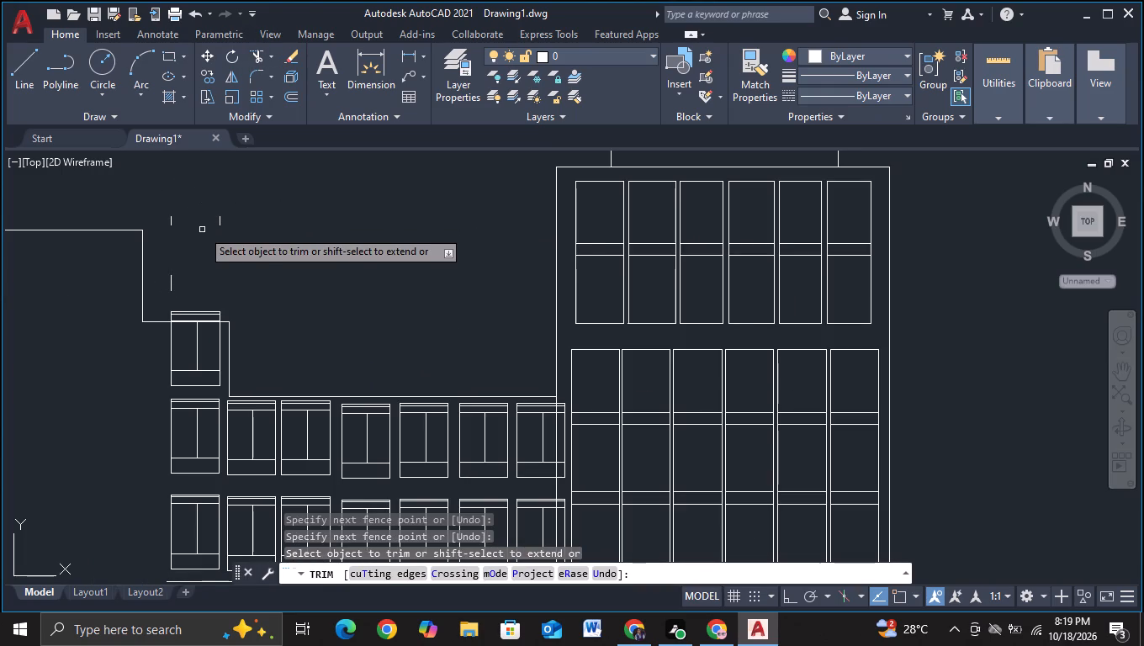
{"action": "left_click", "coordinate": [220, 221]}
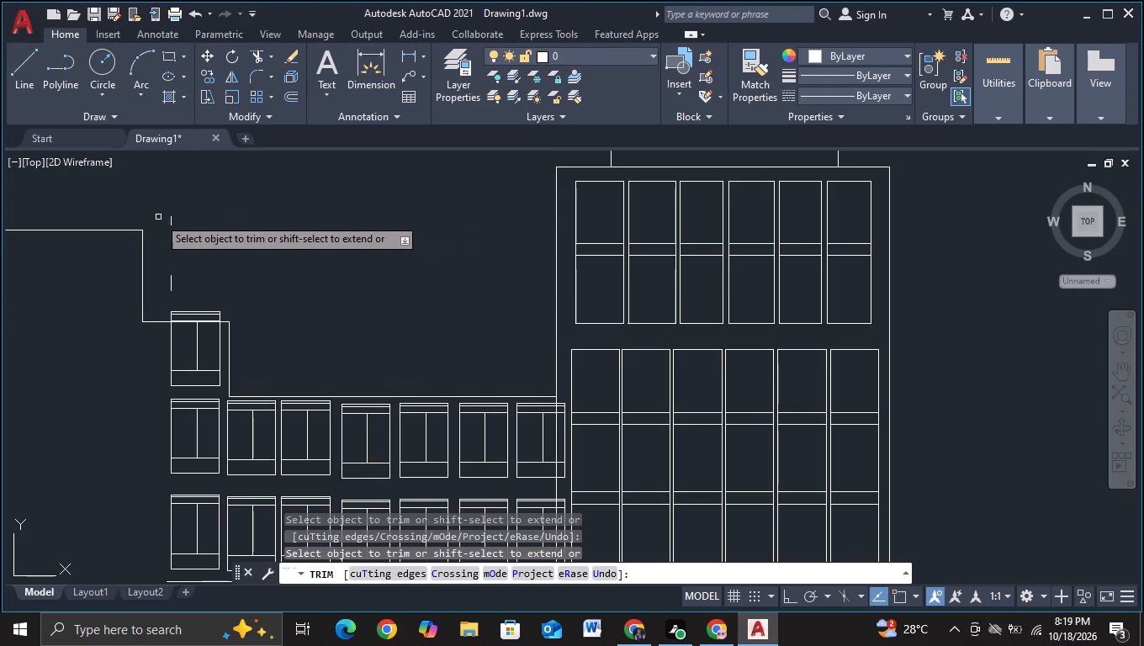
{"action": "left_click", "coordinate": [170, 219]}
{"action": "left_click", "coordinate": [169, 278]}
Trim the part of the panel below it that projects above the step's horizontal line, including the leftover stubs.
{"action": "scroll", "coordinate": [194, 296], "scroll_direction": "up", "scroll_amount": 1}
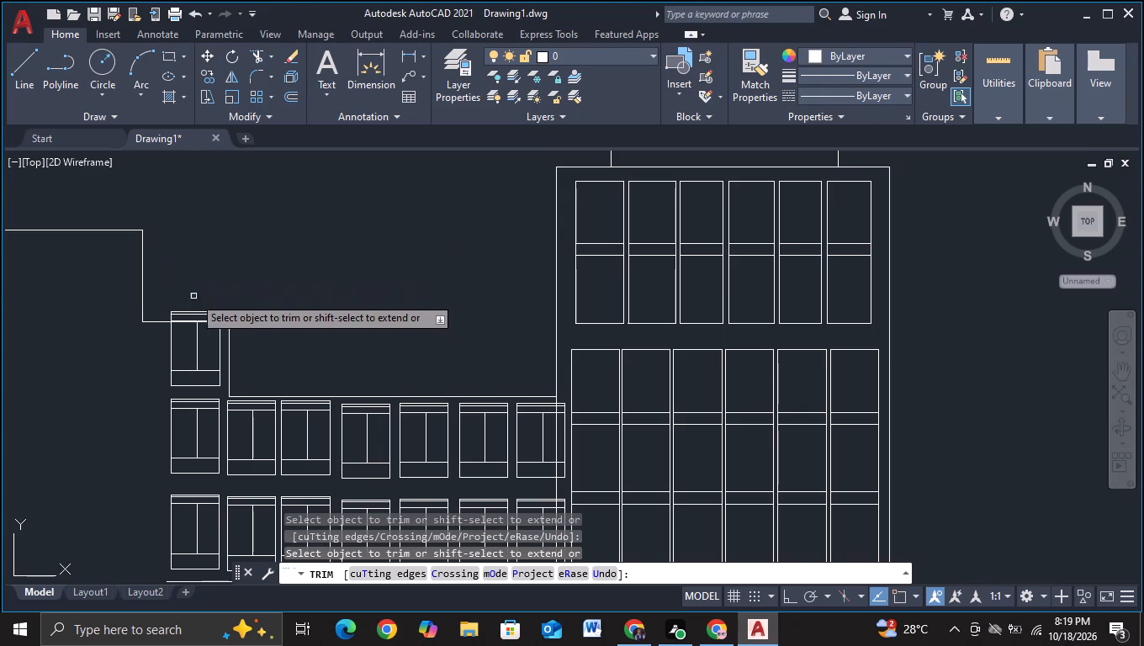
{"action": "scroll", "coordinate": [193, 296], "scroll_direction": "up", "scroll_amount": 2}
{"action": "left_click_drag", "start_coordinate": [71, 372], "coordinate": [320, 371]}
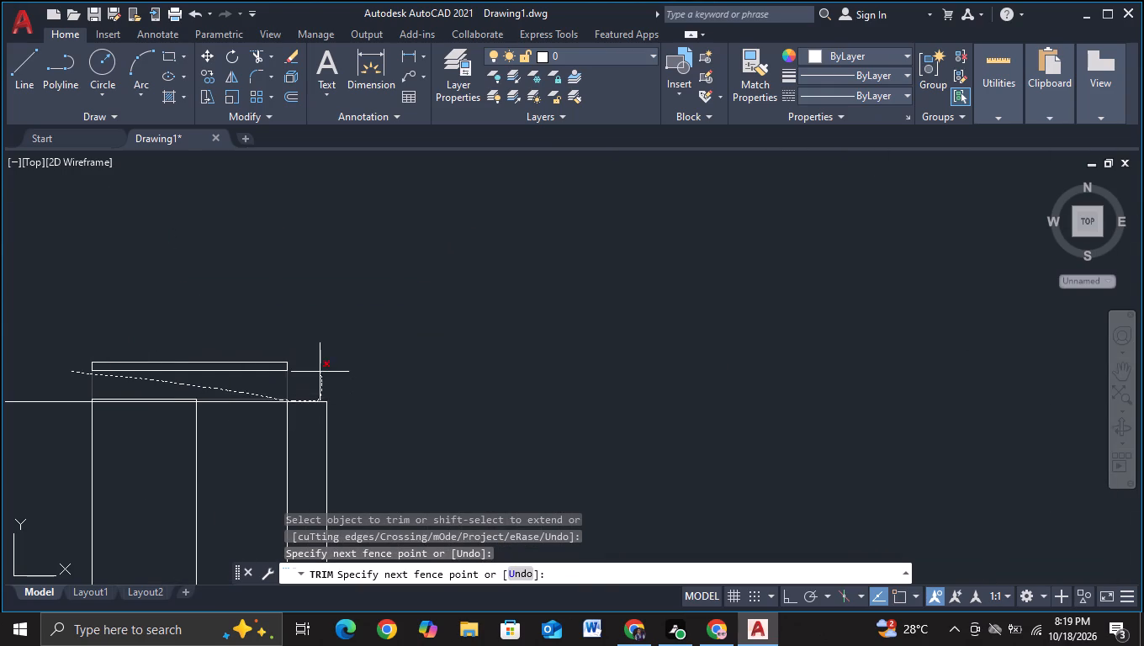
{"action": "left_click_drag", "start_coordinate": [320, 371], "coordinate": [291, 362]}
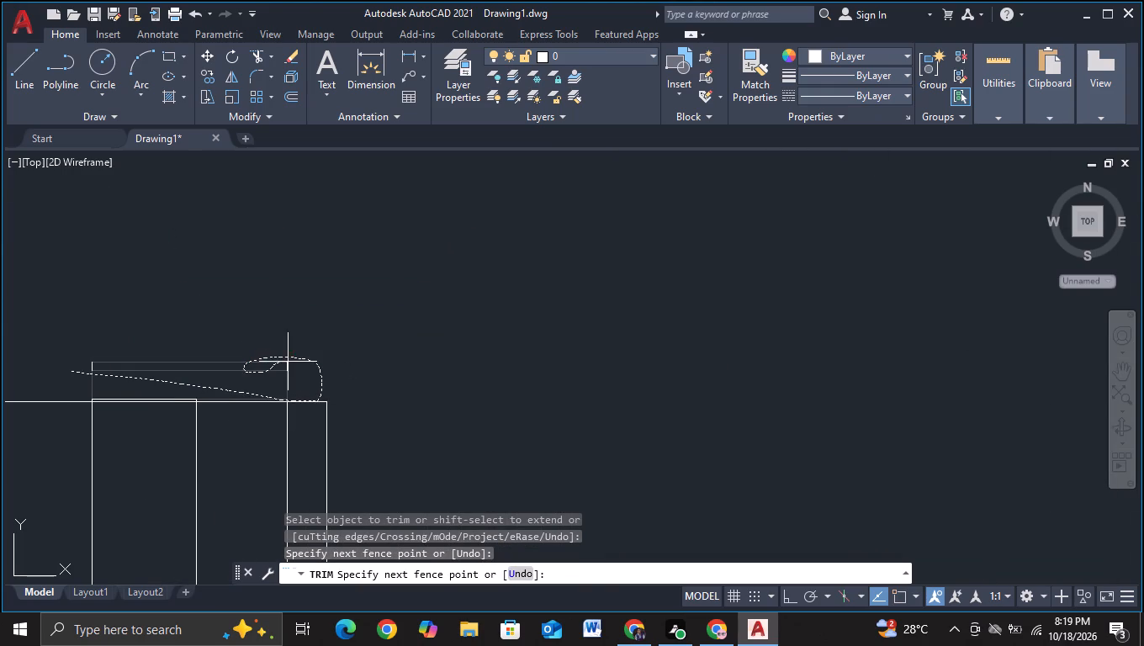
{"action": "left_click_drag", "start_coordinate": [291, 362], "coordinate": [99, 366]}
{"action": "left_click_drag", "start_coordinate": [99, 366], "coordinate": [88, 366]}
{"action": "middle_click_drag", "start_coordinate": [188, 347], "coordinate": [257, 252]}
{"action": "scroll", "coordinate": [199, 299], "scroll_direction": "up", "scroll_amount": 2}
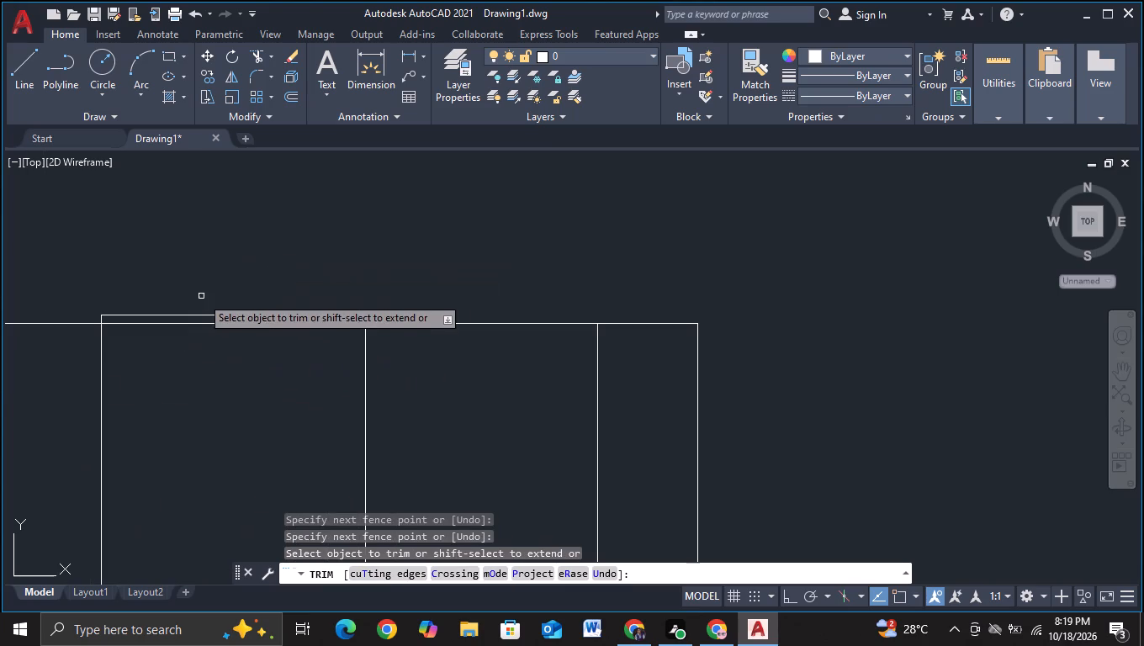
{"action": "left_click", "coordinate": [205, 316]}
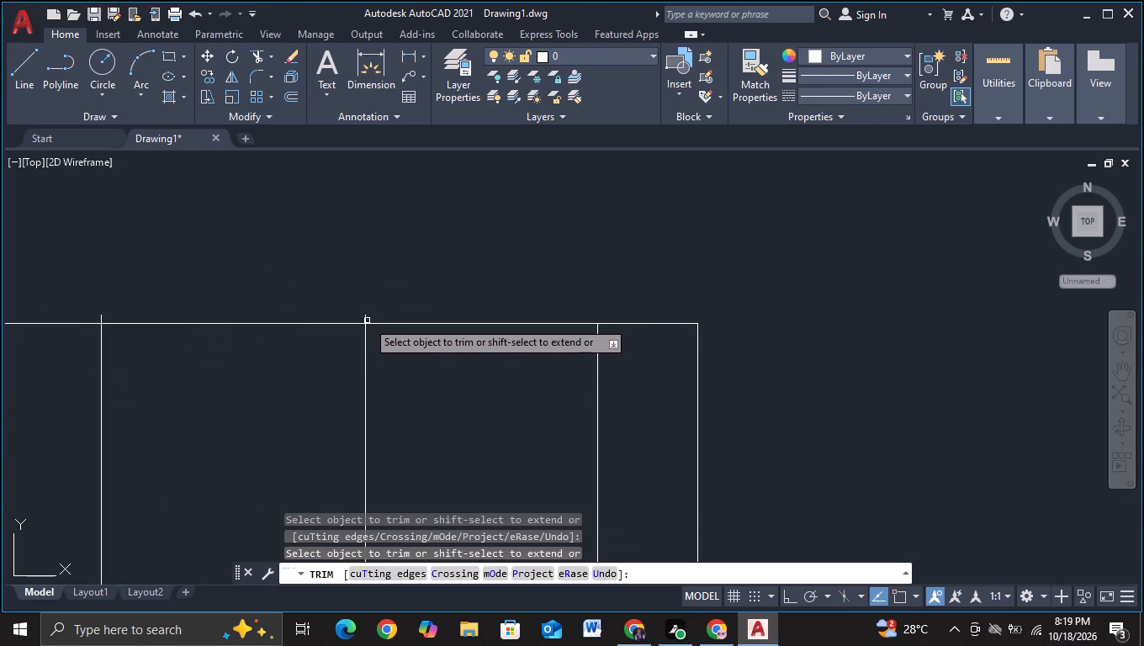
{"action": "left_click", "coordinate": [366, 320]}
{"action": "left_click", "coordinate": [100, 315]}
{"action": "scroll", "coordinate": [356, 270], "scroll_direction": "down", "scroll_amount": 2}
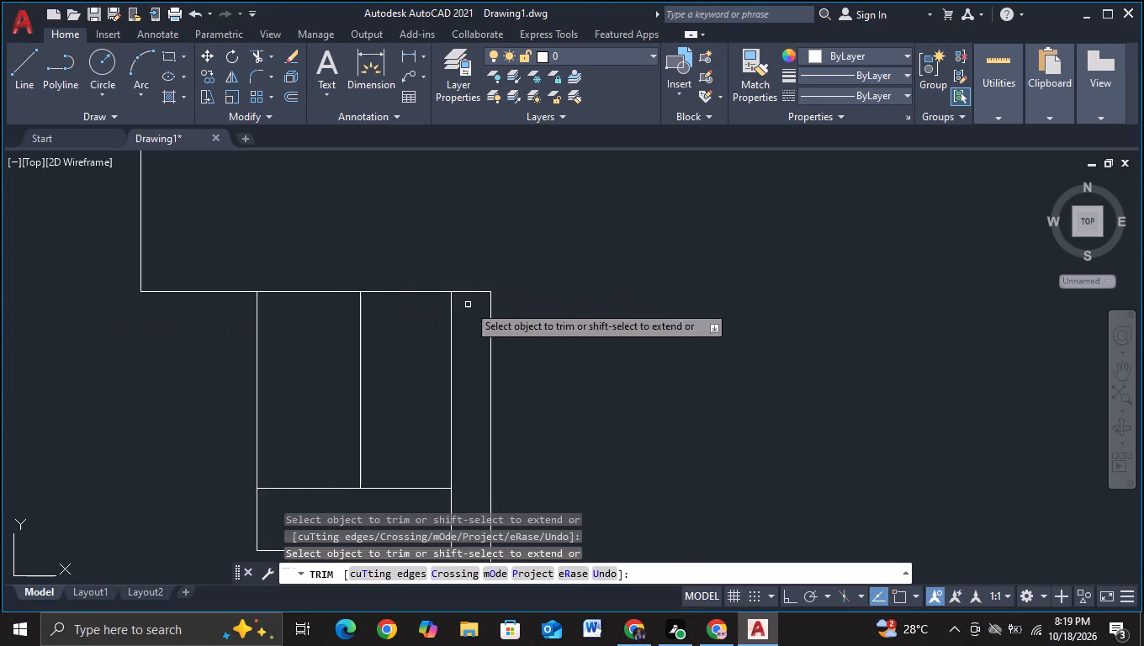
{"action": "key", "text": "Escape"}
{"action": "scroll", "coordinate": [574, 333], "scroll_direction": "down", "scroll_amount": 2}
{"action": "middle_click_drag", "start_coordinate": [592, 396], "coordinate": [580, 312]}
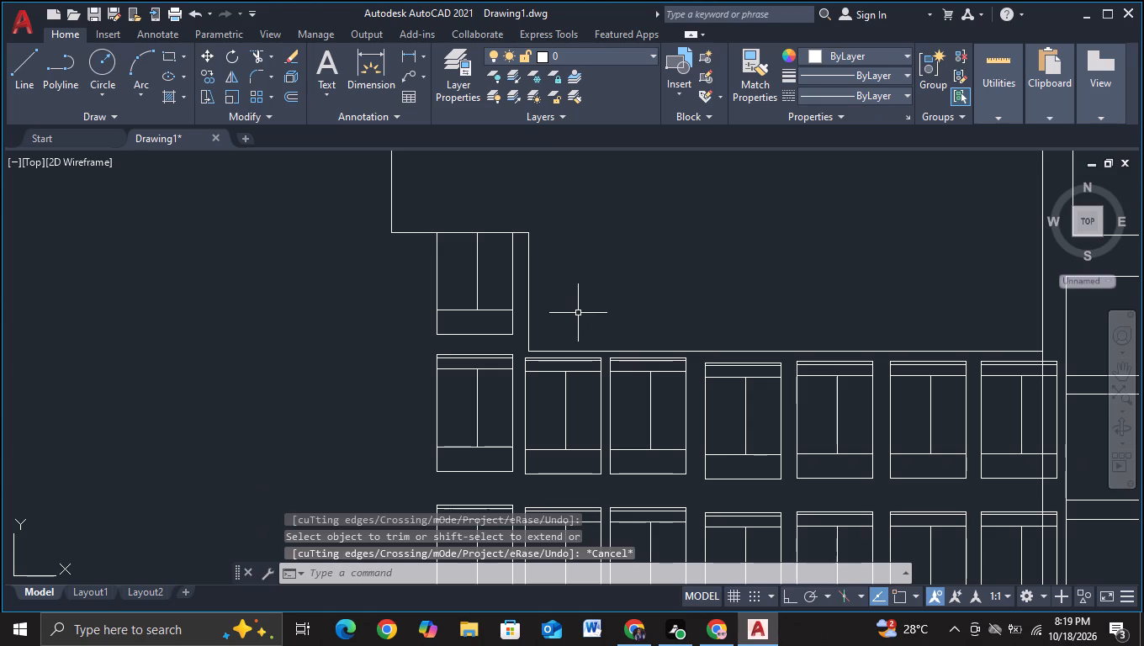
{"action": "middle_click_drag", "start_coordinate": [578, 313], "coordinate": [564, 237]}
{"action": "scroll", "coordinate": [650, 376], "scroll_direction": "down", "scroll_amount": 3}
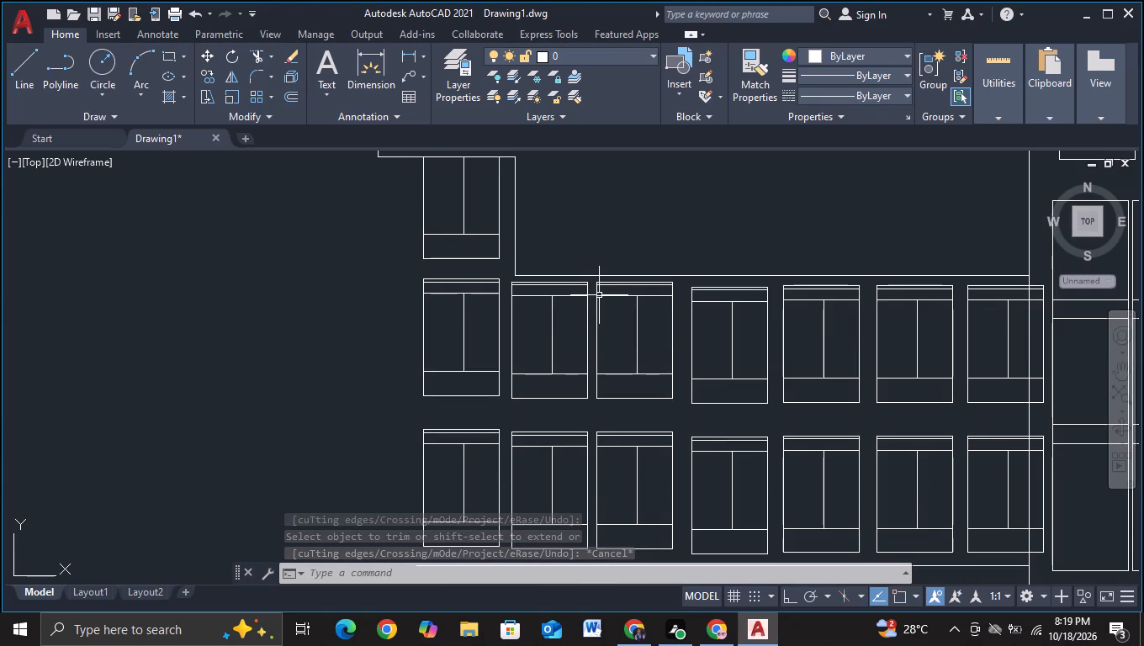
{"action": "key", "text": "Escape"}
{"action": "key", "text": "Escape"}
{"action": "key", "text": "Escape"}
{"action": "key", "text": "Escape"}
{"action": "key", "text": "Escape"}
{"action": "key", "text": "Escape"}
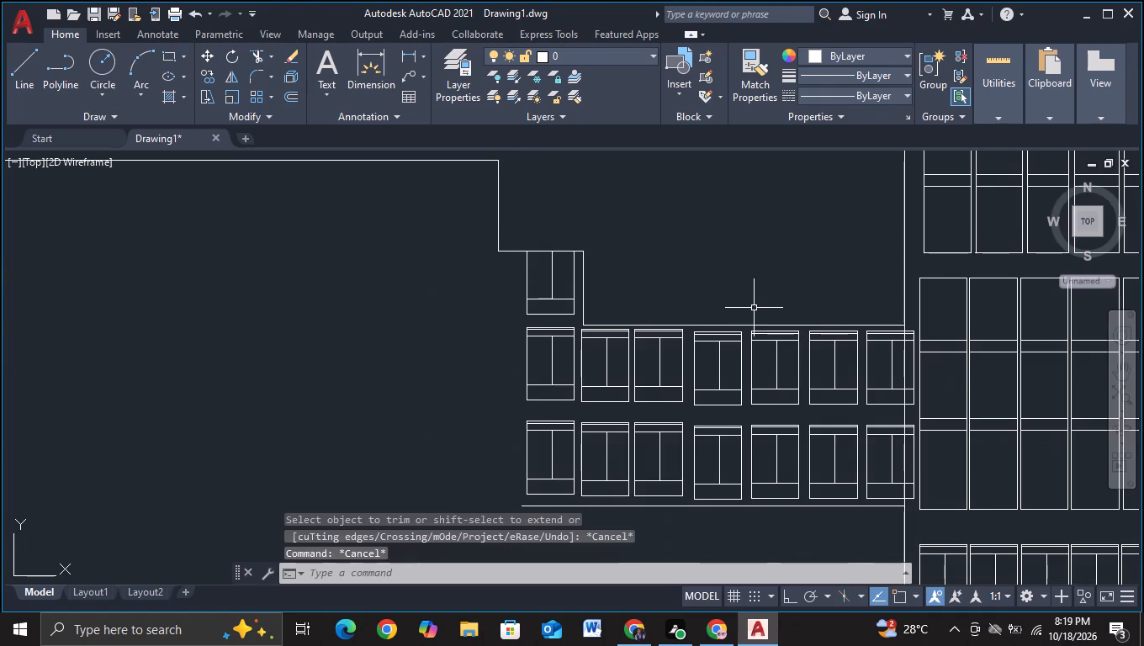
Move the three leftmost panels of both addition rows together slightly toward the tower, closing the gap to the fourth column.
{"action": "middle_click_drag", "start_coordinate": [749, 310], "coordinate": [742, 235]}
{"action": "scroll", "coordinate": [352, 304], "scroll_direction": "up", "scroll_amount": 1}
{"action": "middle_click_drag", "start_coordinate": [455, 253], "coordinate": [404, 315]}
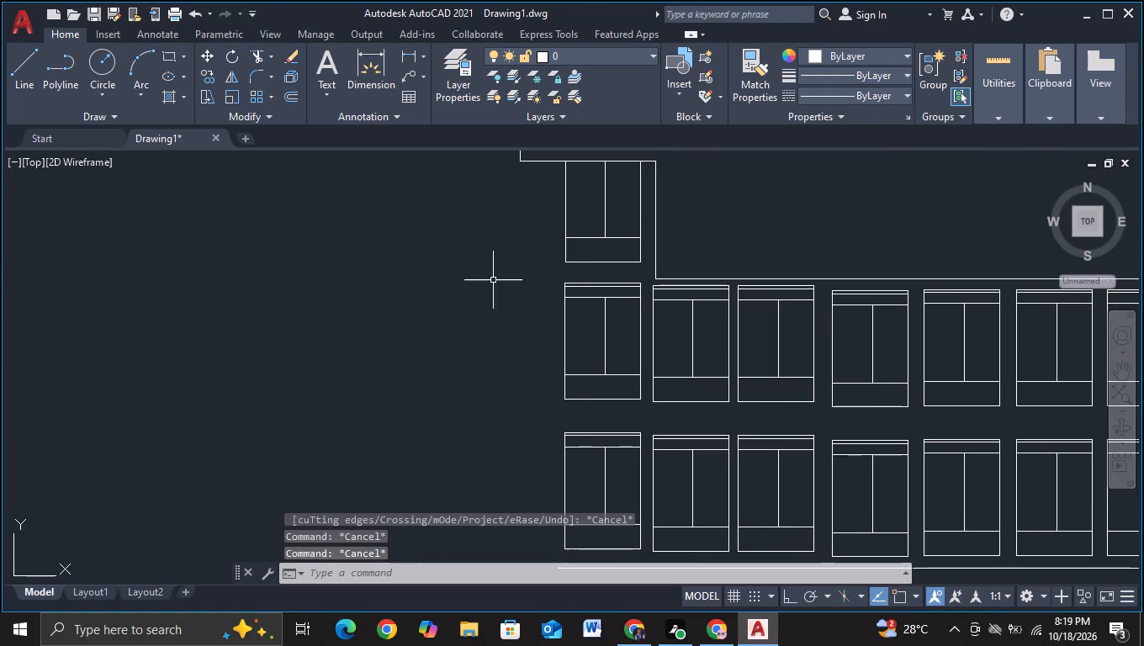
{"action": "left_click", "coordinate": [533, 267]}
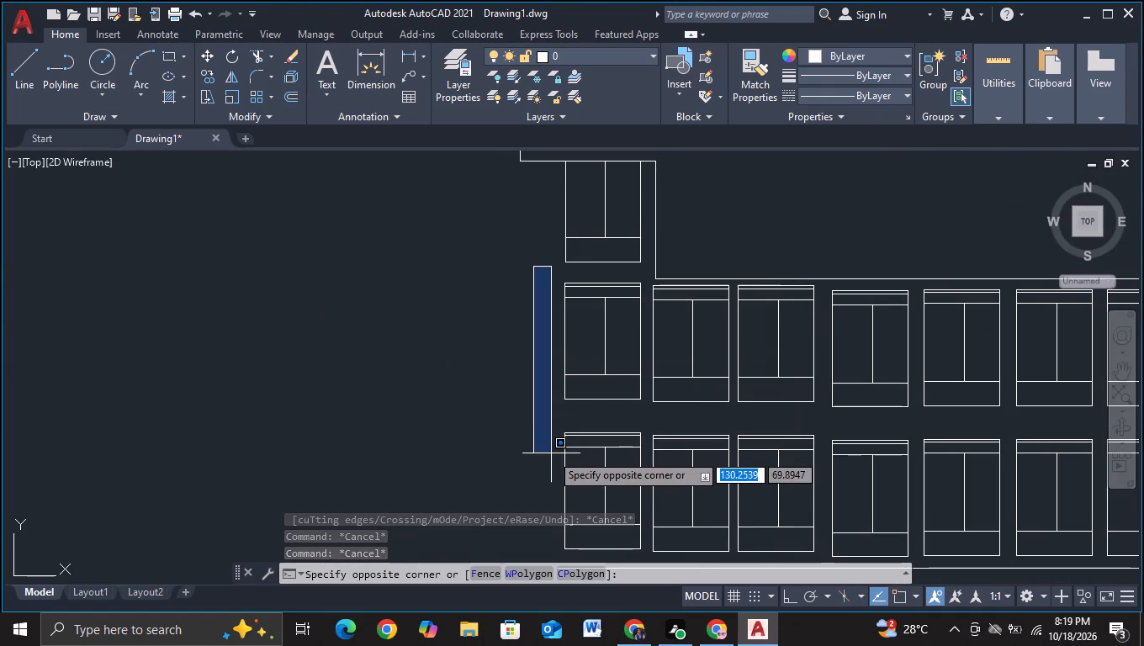
{"action": "key", "text": "Escape"}
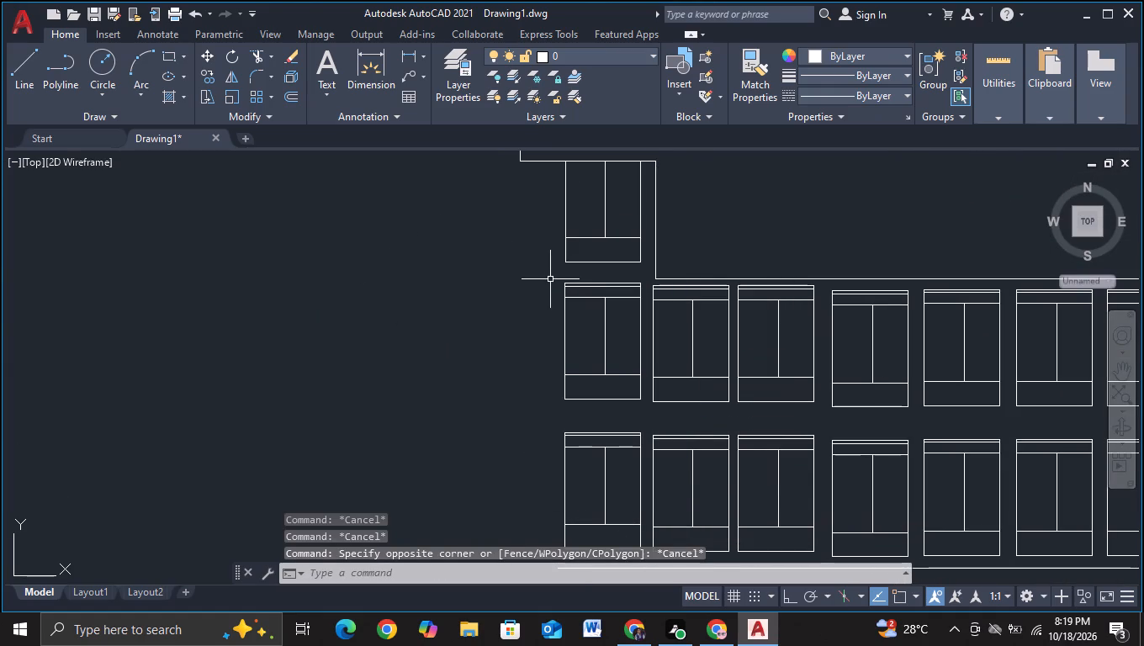
{"action": "left_click", "coordinate": [558, 280]}
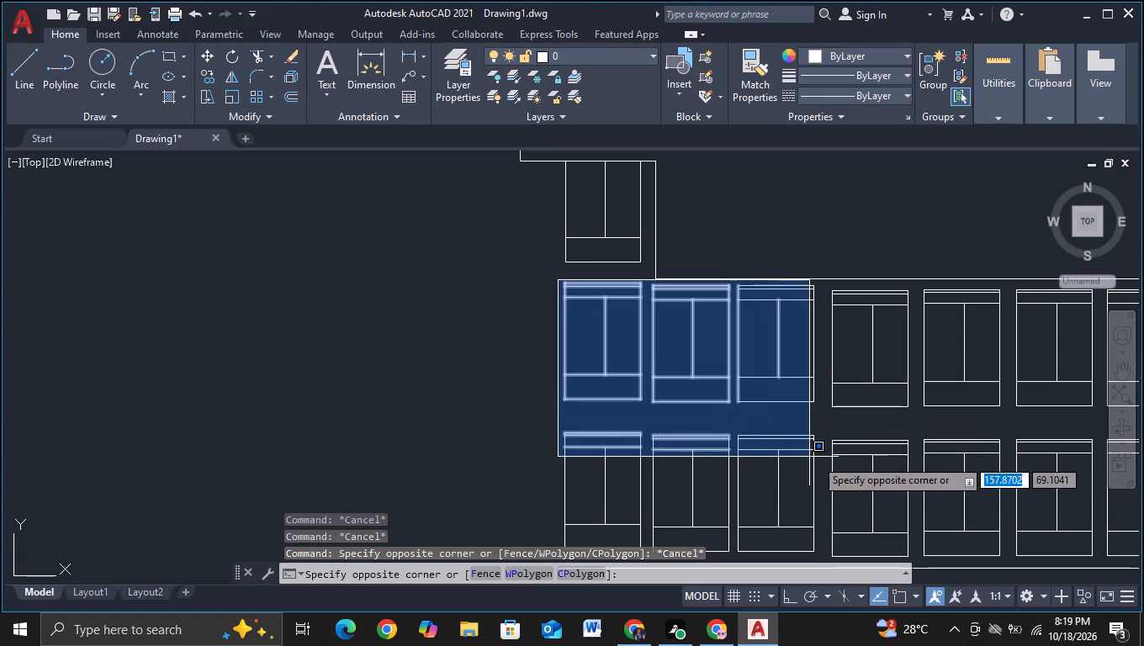
{"action": "scroll", "coordinate": [817, 459], "scroll_direction": "down", "scroll_amount": 2}
{"action": "middle_click_drag", "start_coordinate": [817, 490], "coordinate": [817, 446]}
{"action": "scroll", "coordinate": [815, 448], "scroll_direction": "up", "scroll_amount": 1}
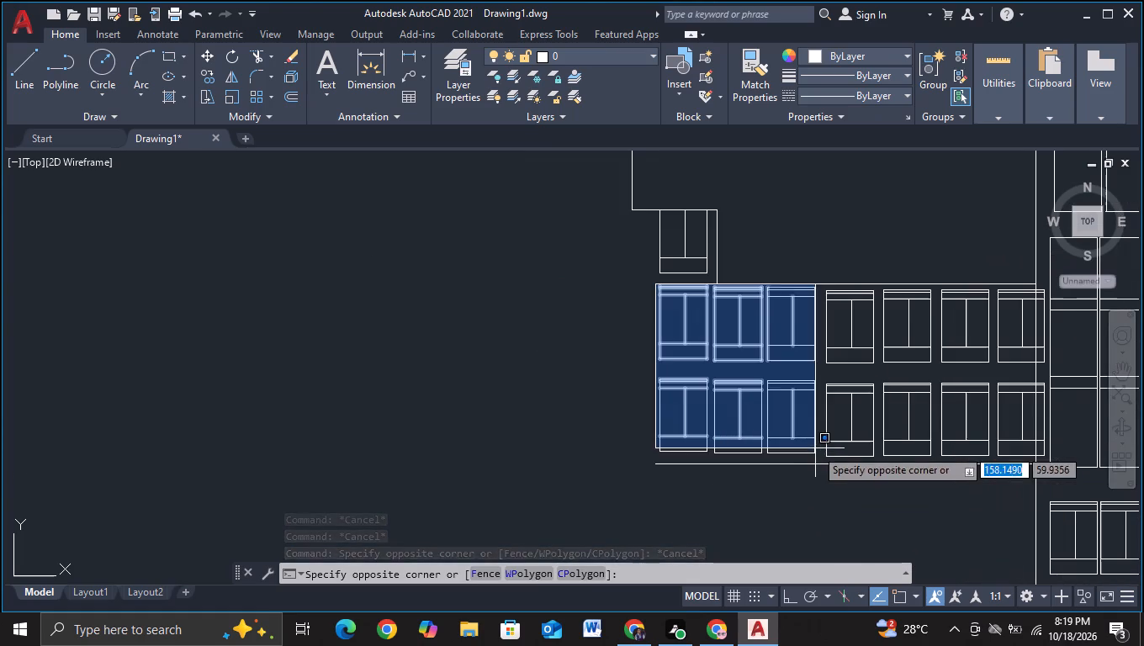
{"action": "left_click", "coordinate": [819, 459]}
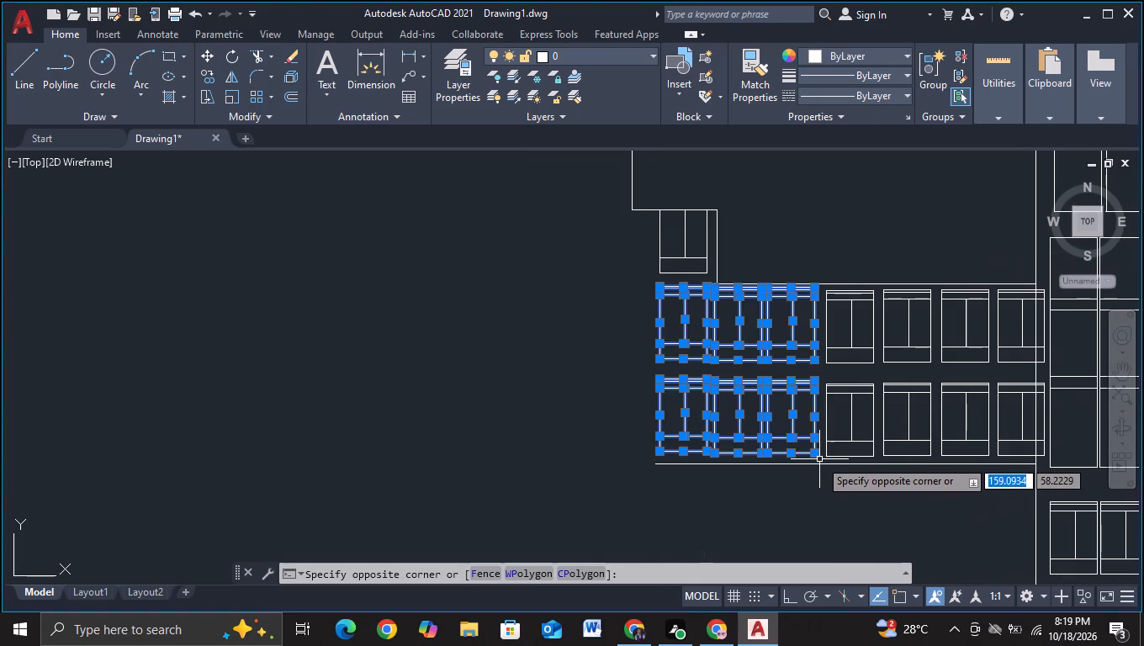
{"action": "key", "text": "m"}
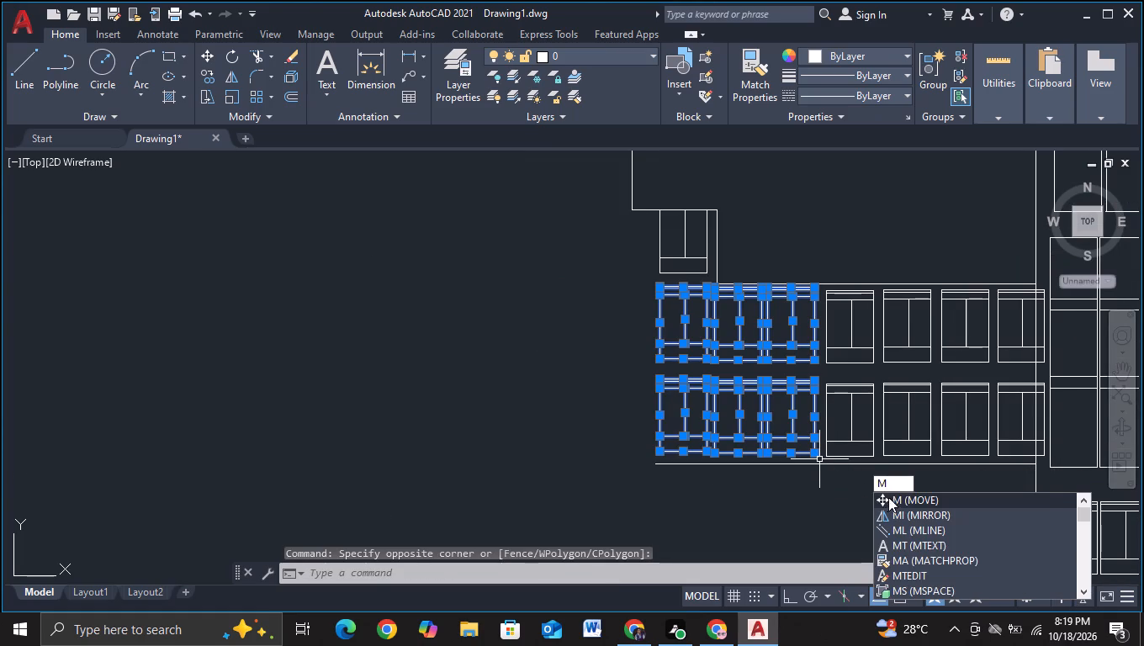
{"action": "left_click", "coordinate": [889, 497]}
{"action": "left_click", "coordinate": [762, 391]}
{"action": "scroll", "coordinate": [773, 395], "scroll_direction": "up", "scroll_amount": 2}
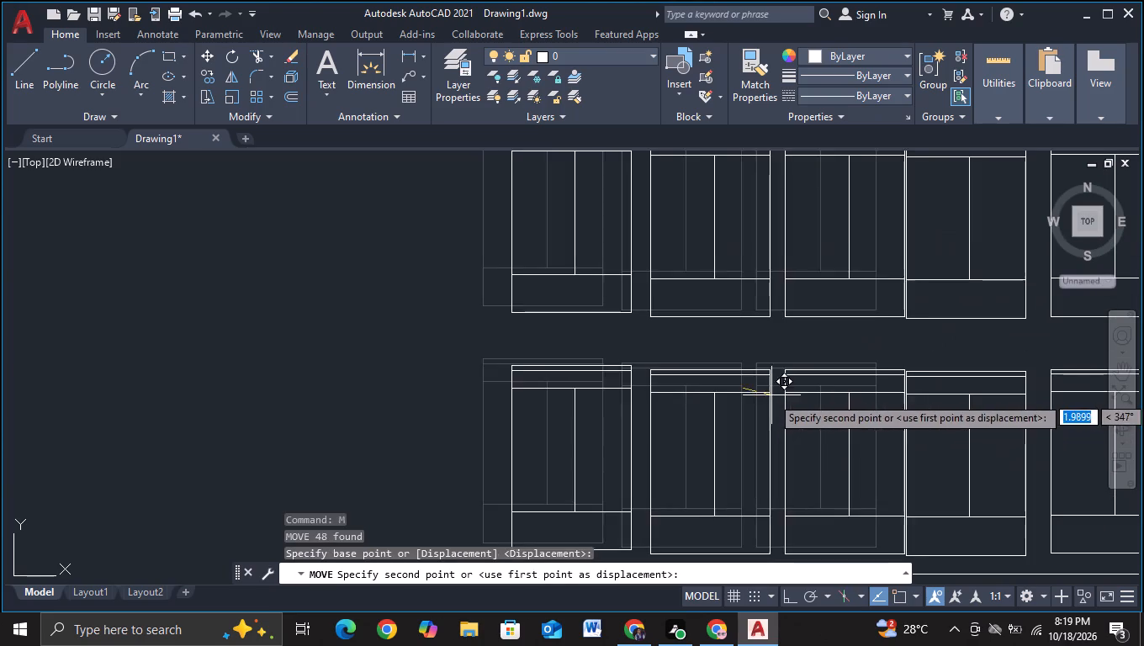
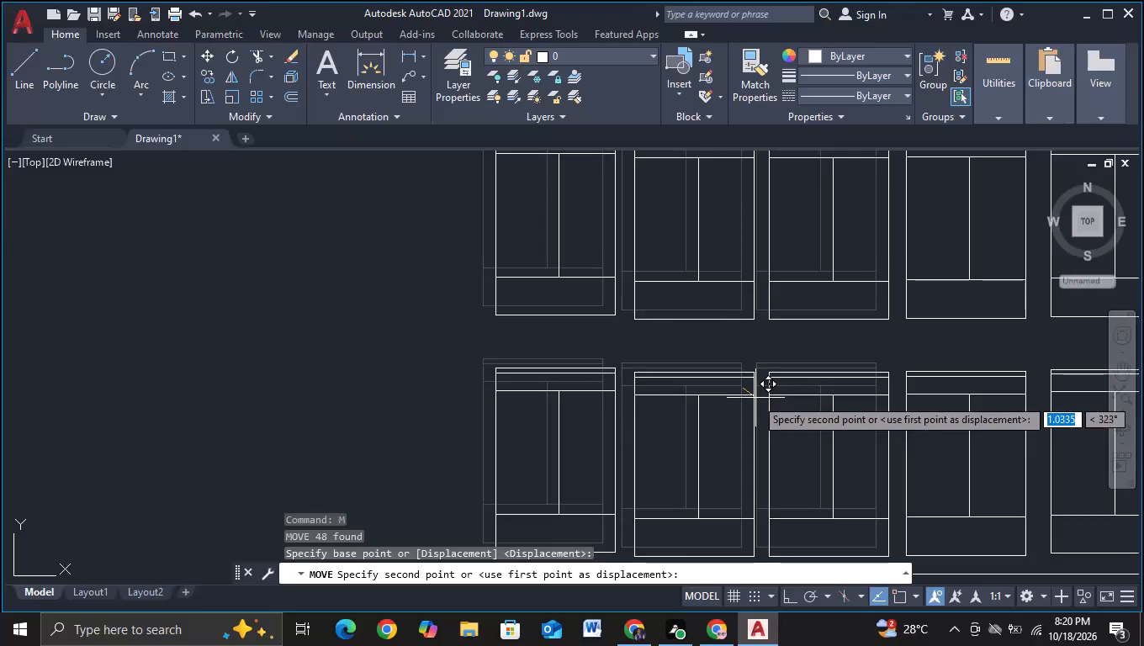
Place the three leftmost panels of both addition rows about 1.03 units toward the tower and slightly down.
{"action": "left_click", "coordinate": [755, 398]}
{"action": "key", "text": "Escape"}
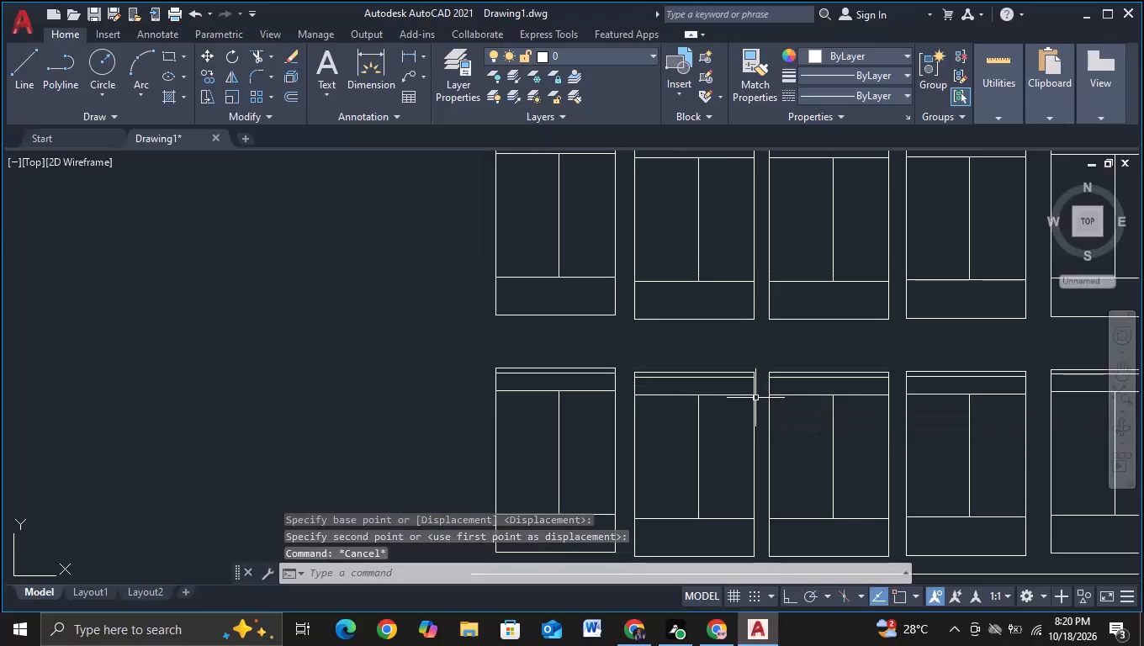
Move the cut panel under the upper step about 1.13 units down and toward the tower, off the outline.
{"action": "scroll", "coordinate": [755, 398], "scroll_direction": "down", "scroll_amount": 3}
{"action": "middle_click_drag", "start_coordinate": [627, 394], "coordinate": [604, 412]}
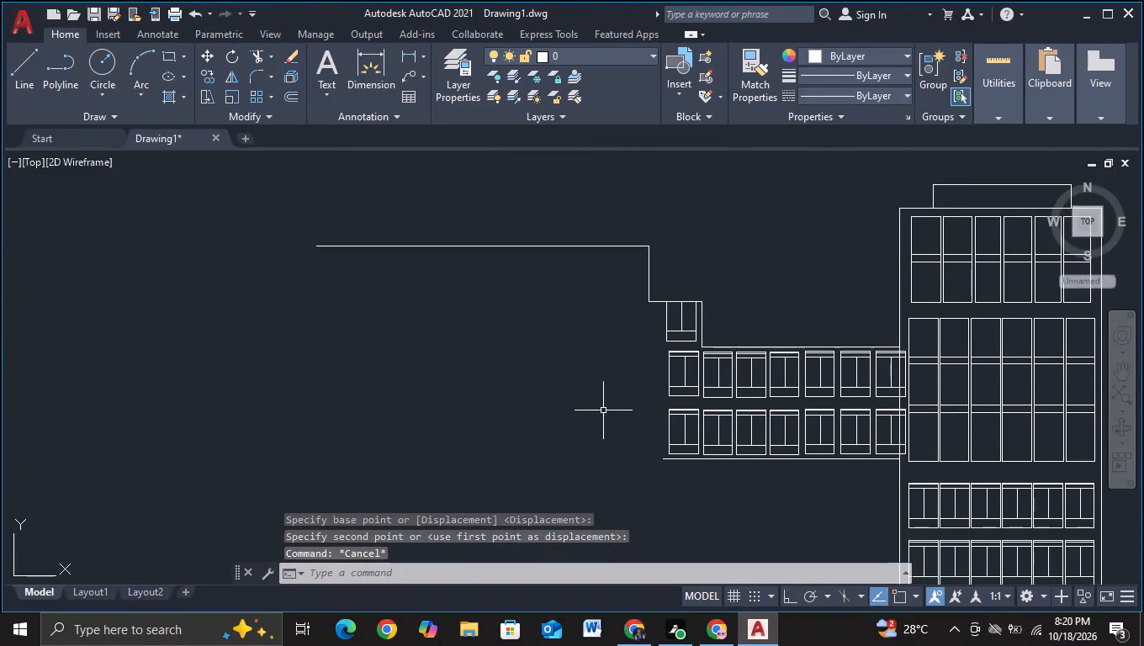
{"action": "scroll", "coordinate": [609, 401], "scroll_direction": "up", "scroll_amount": 2}
{"action": "middle_click_drag", "start_coordinate": [605, 326], "coordinate": [507, 429]}
{"action": "scroll", "coordinate": [527, 405], "scroll_direction": "down", "scroll_amount": 1}
{"action": "scroll", "coordinate": [546, 400], "scroll_direction": "up", "scroll_amount": 2}
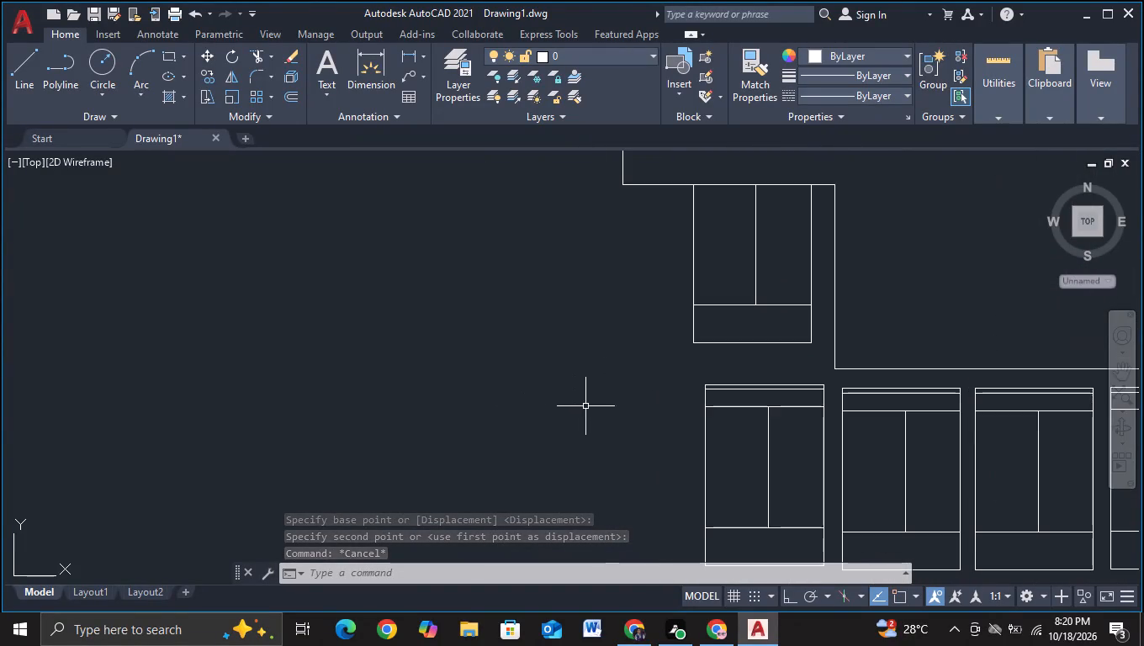
{"action": "middle_click_drag", "start_coordinate": [585, 406], "coordinate": [467, 452]}
{"action": "left_click", "coordinate": [543, 205]}
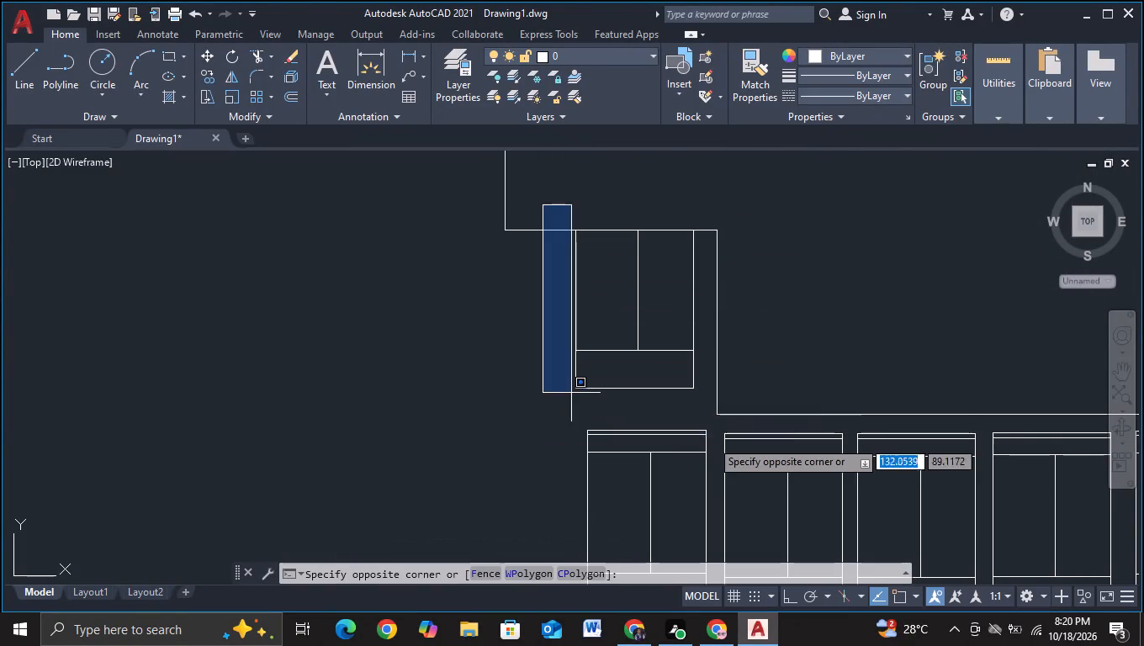
{"action": "left_click", "coordinate": [702, 416]}
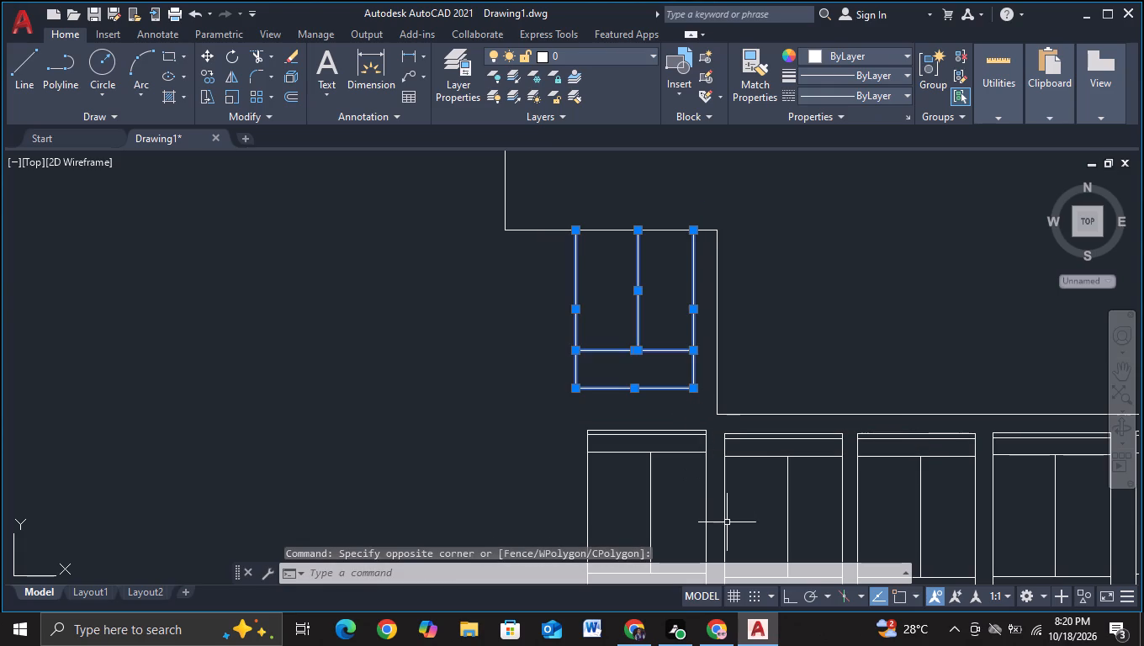
{"action": "key", "text": "m"}
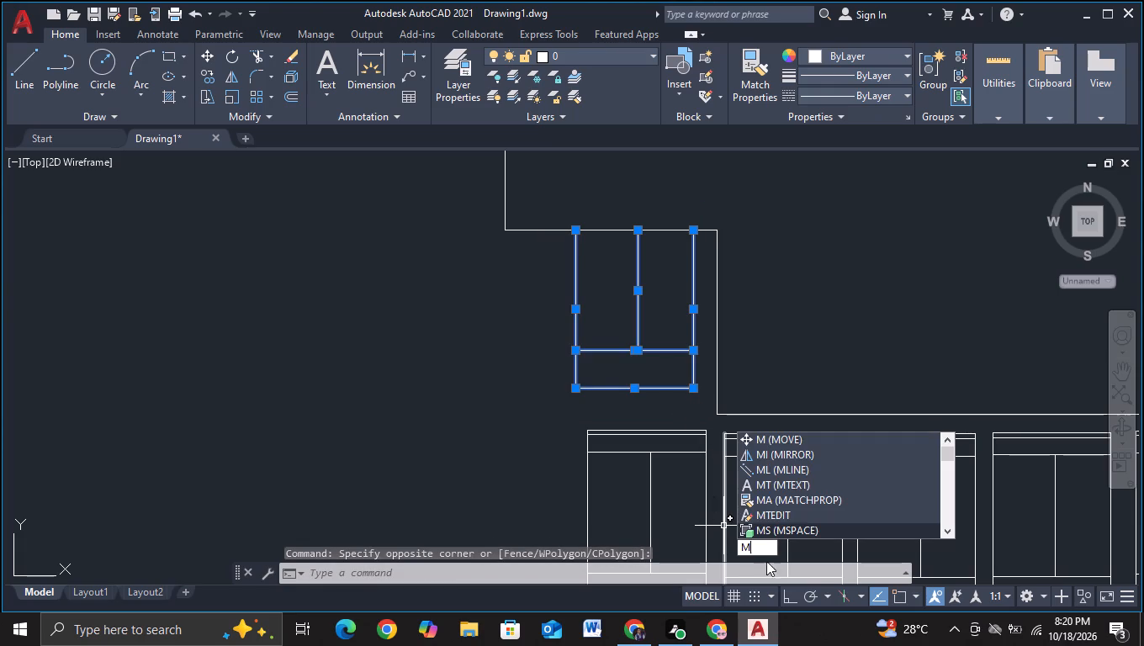
{"action": "left_click", "coordinate": [750, 437]}
{"action": "left_click", "coordinate": [662, 352]}
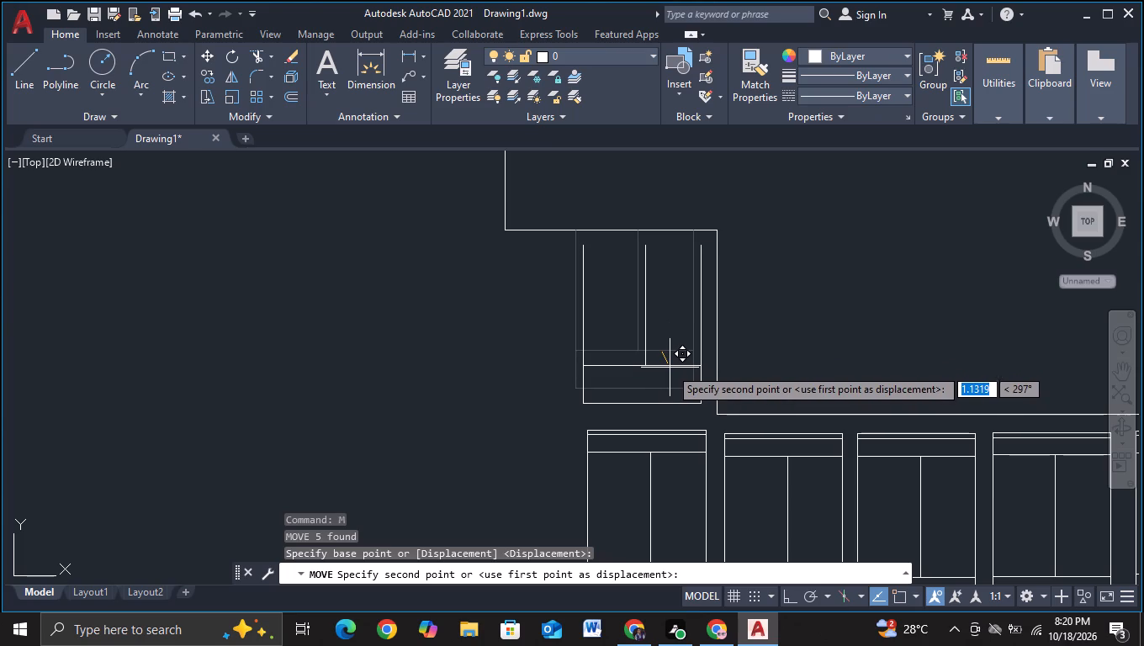
{"action": "left_click", "coordinate": [670, 368]}
{"action": "key", "text": "Escape"}
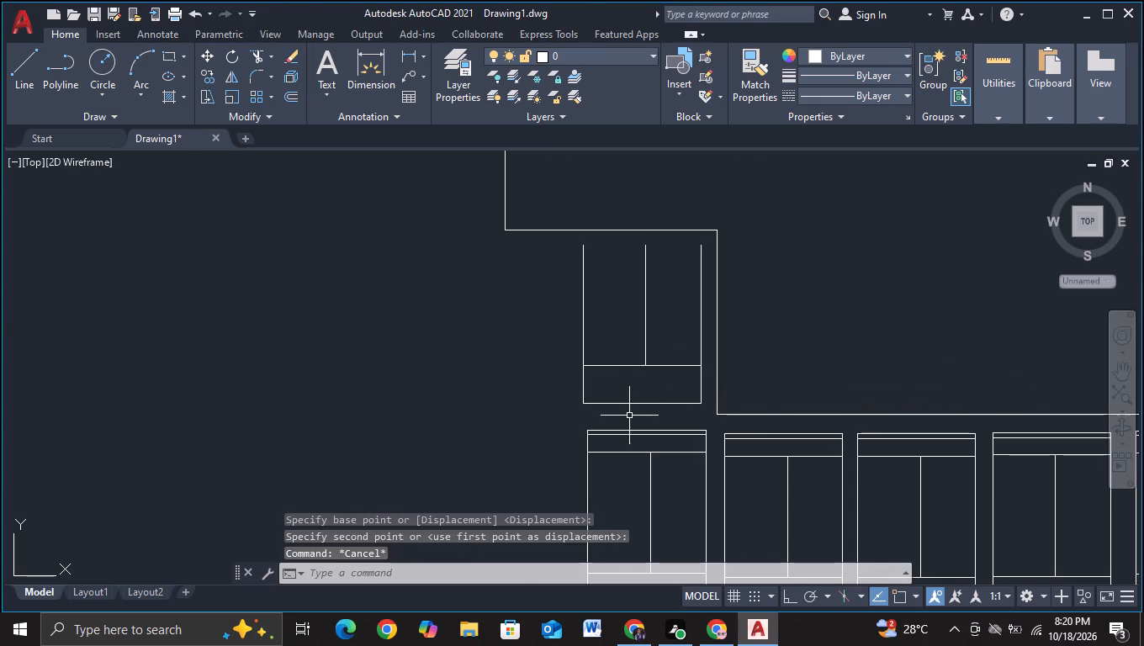
Copy the three top horizontal lines of the upper row's leftmost panel to the open top of the cut panel above it.
{"action": "scroll", "coordinate": [629, 417], "scroll_direction": "up", "scroll_amount": 2}
{"action": "middle_click_drag", "start_coordinate": [558, 421], "coordinate": [569, 341]}
{"action": "left_click_drag", "start_coordinate": [506, 338], "coordinate": [506, 373]}
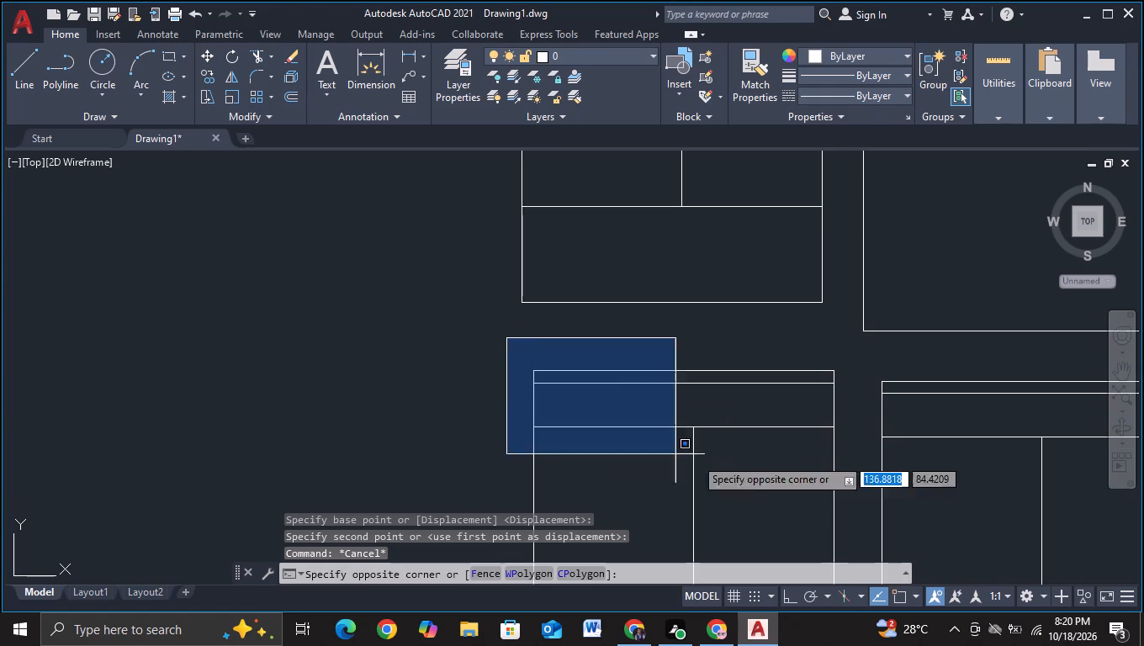
{"action": "left_click", "coordinate": [847, 437]}
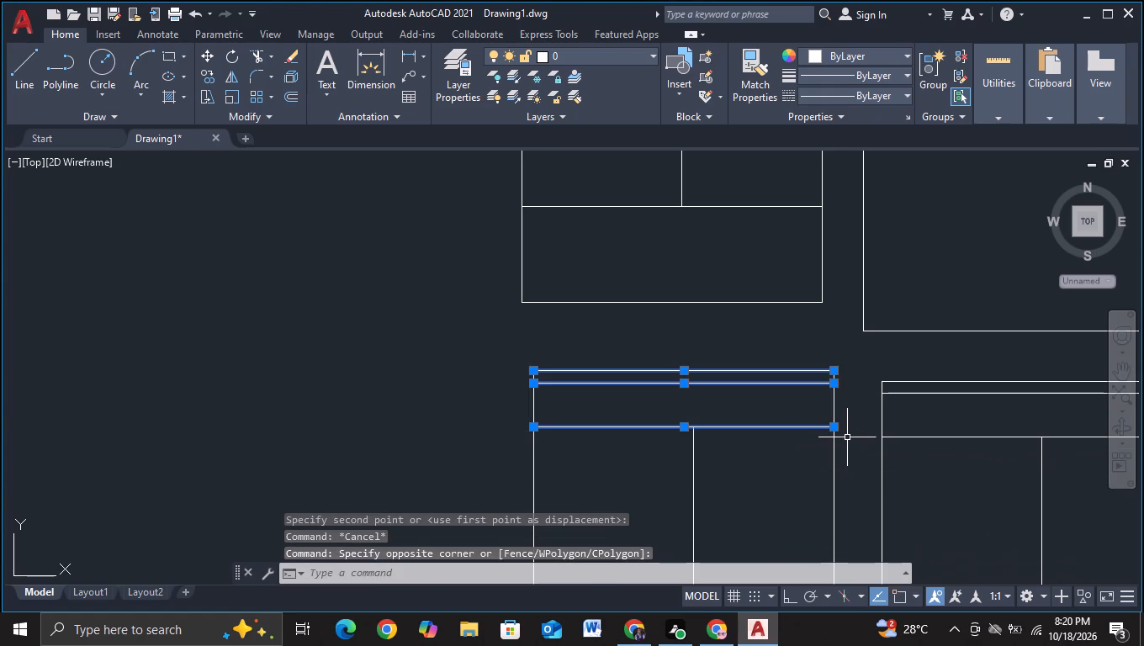
{"action": "key", "text": "c"}
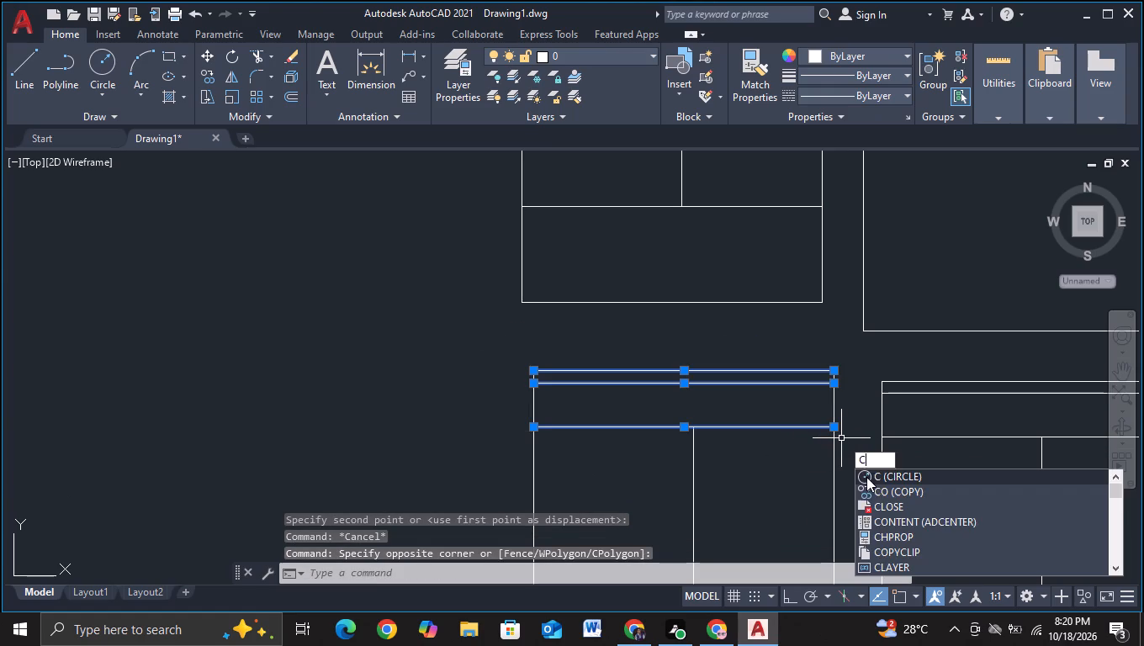
{"action": "left_click", "coordinate": [874, 487]}
{"action": "left_click_drag", "start_coordinate": [739, 403], "coordinate": [739, 386]}
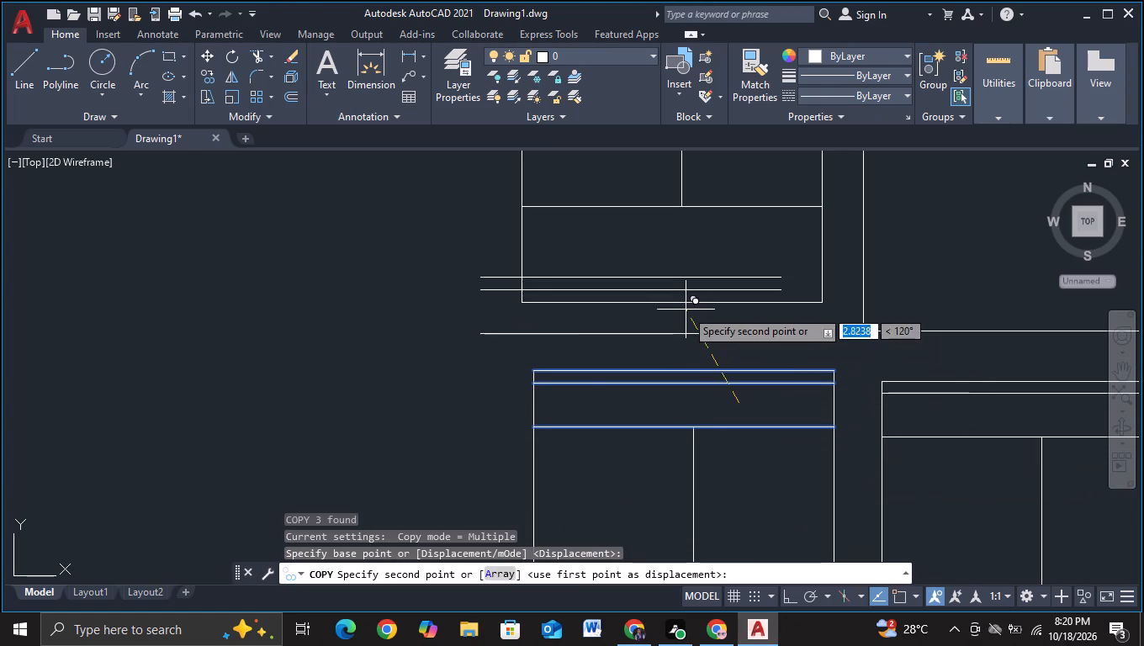
{"action": "scroll", "coordinate": [686, 310], "scroll_direction": "down", "scroll_amount": 3}
{"action": "middle_click_drag", "start_coordinate": [710, 337], "coordinate": [720, 467]}
{"action": "scroll", "coordinate": [713, 338], "scroll_direction": "up", "scroll_amount": 2}
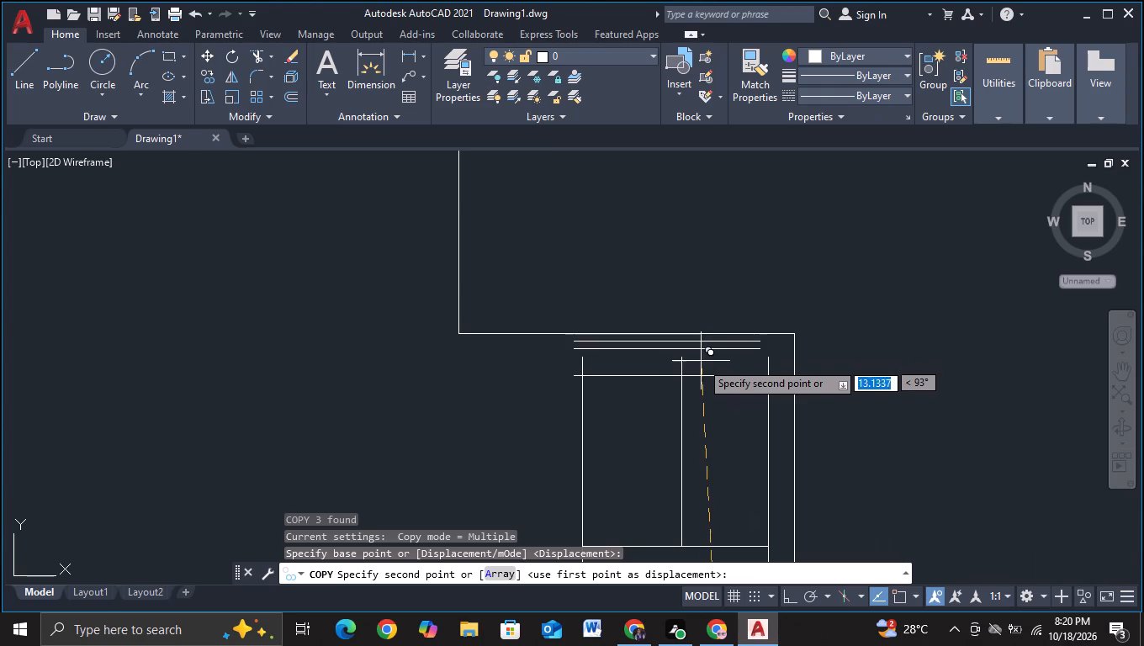
{"action": "scroll", "coordinate": [712, 356], "scroll_direction": "up", "scroll_amount": 2}
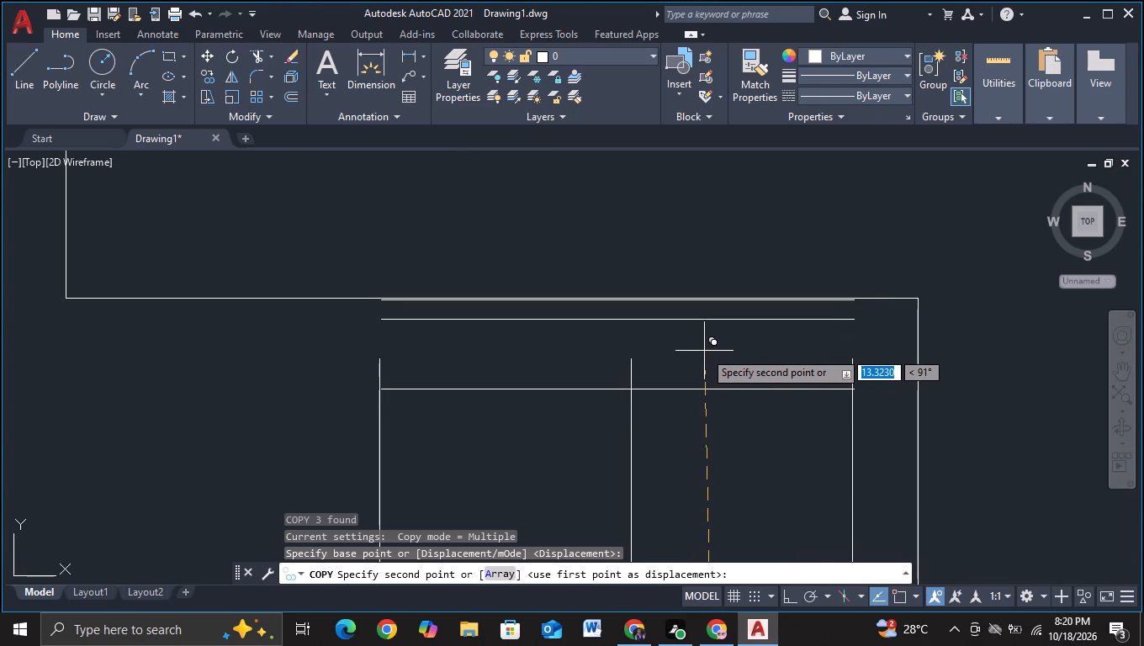
{"action": "left_click", "coordinate": [704, 351]}
{"action": "key", "text": "Escape"}
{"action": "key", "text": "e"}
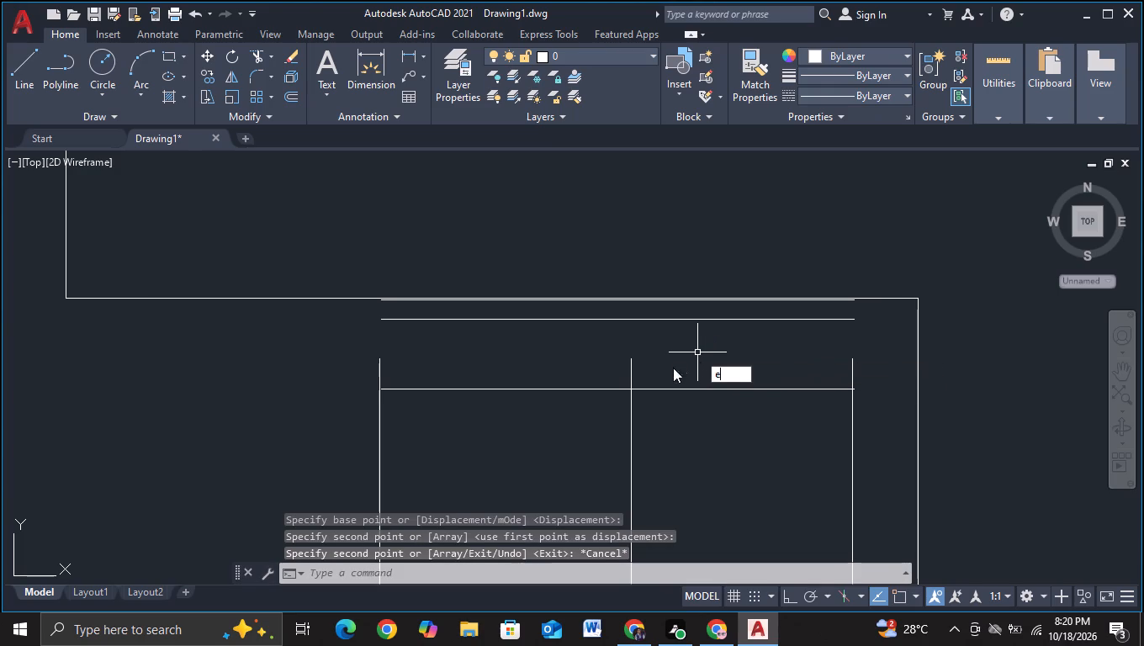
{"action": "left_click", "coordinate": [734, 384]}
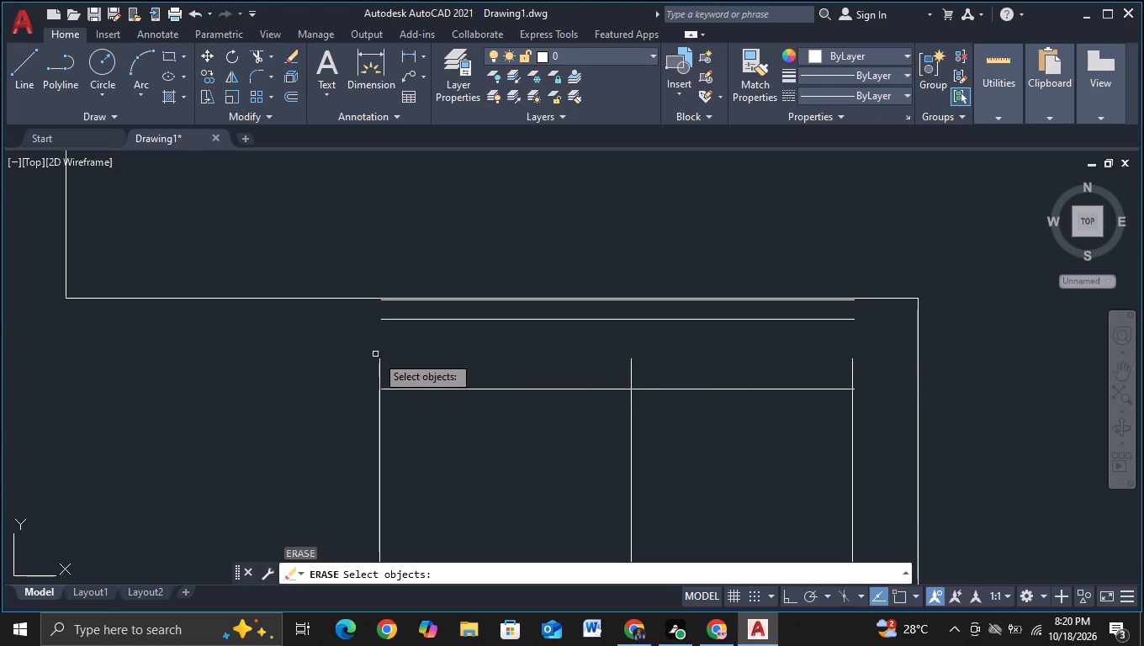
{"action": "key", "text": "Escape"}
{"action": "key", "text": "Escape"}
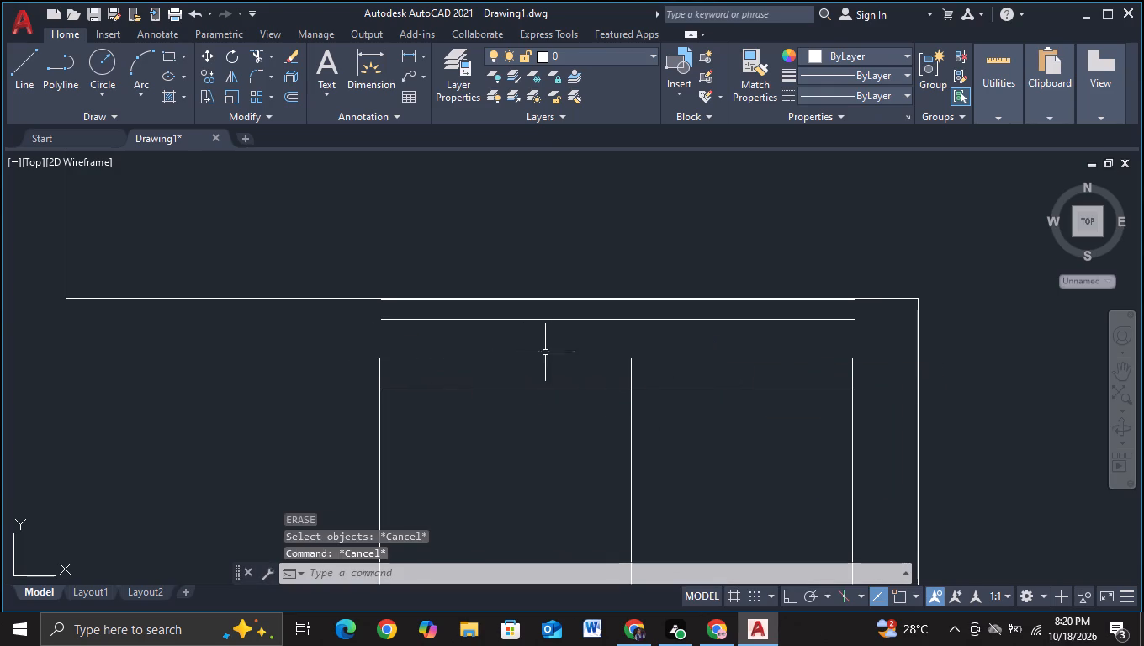
Erase the topmost copied line, which nearly coincides with the step's horizontal outline.
{"action": "scroll", "coordinate": [584, 307], "scroll_direction": "up", "scroll_amount": 1}
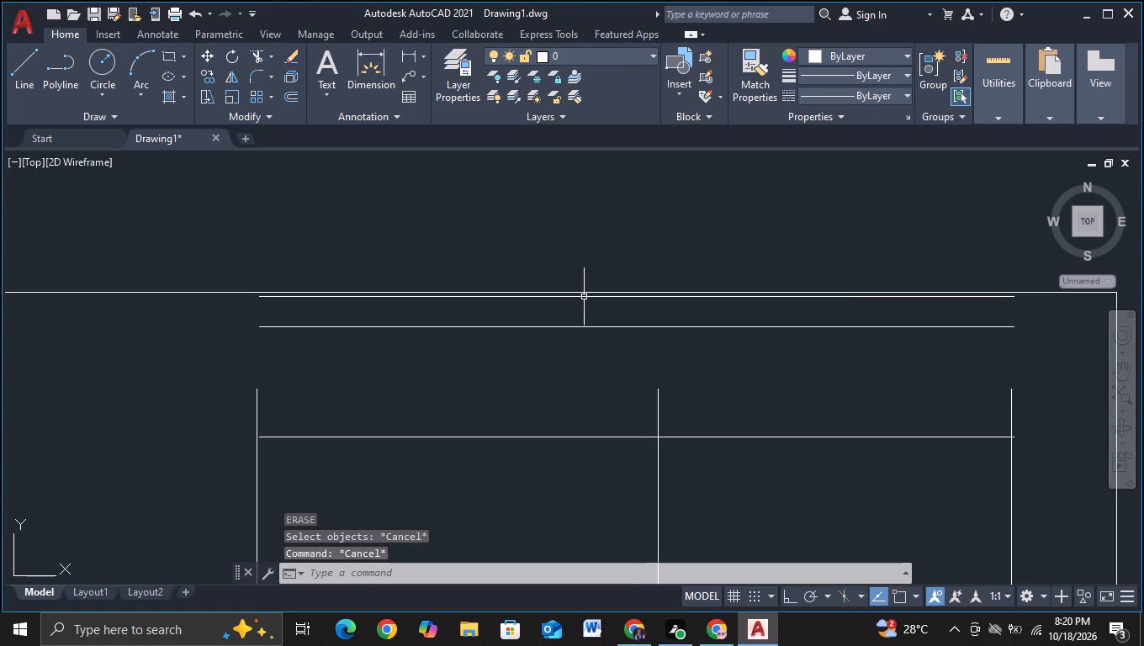
{"action": "left_click", "coordinate": [585, 295]}
{"action": "key", "text": "Delete"}
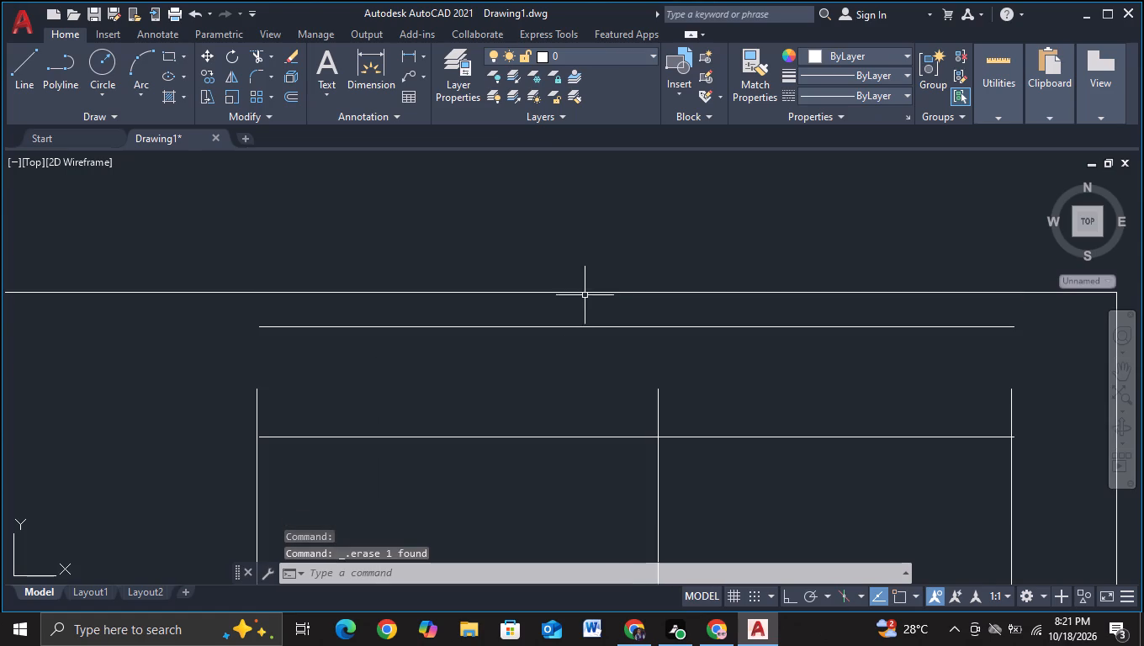
{"action": "key", "text": "Escape"}
{"action": "key", "text": "Escape"}
Extend the panel's sides to the step outline, its centre line to the upper copied line, and that line to the left side.
{"action": "key", "text": "e"}
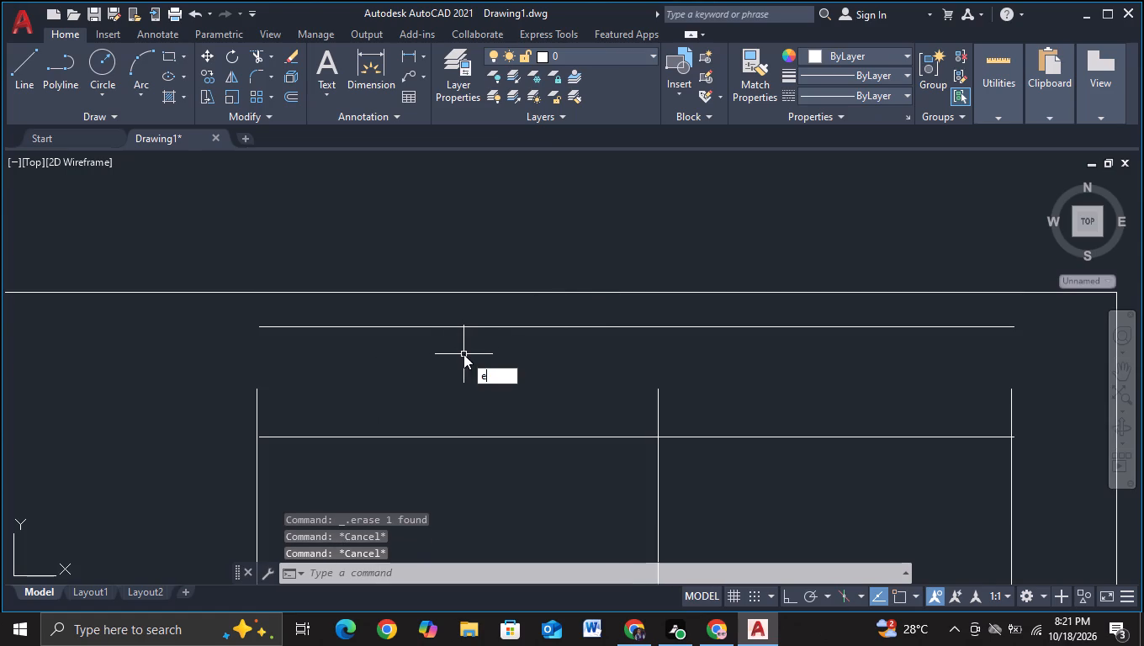
{"action": "left_click", "coordinate": [540, 403]}
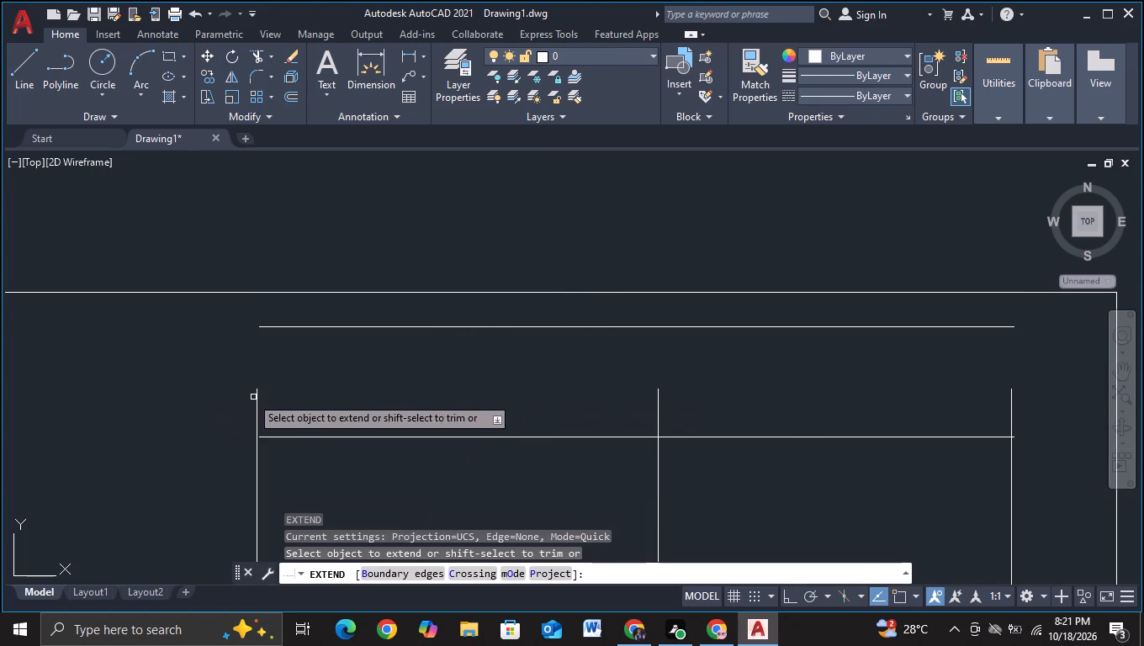
{"action": "left_click", "coordinate": [255, 390]}
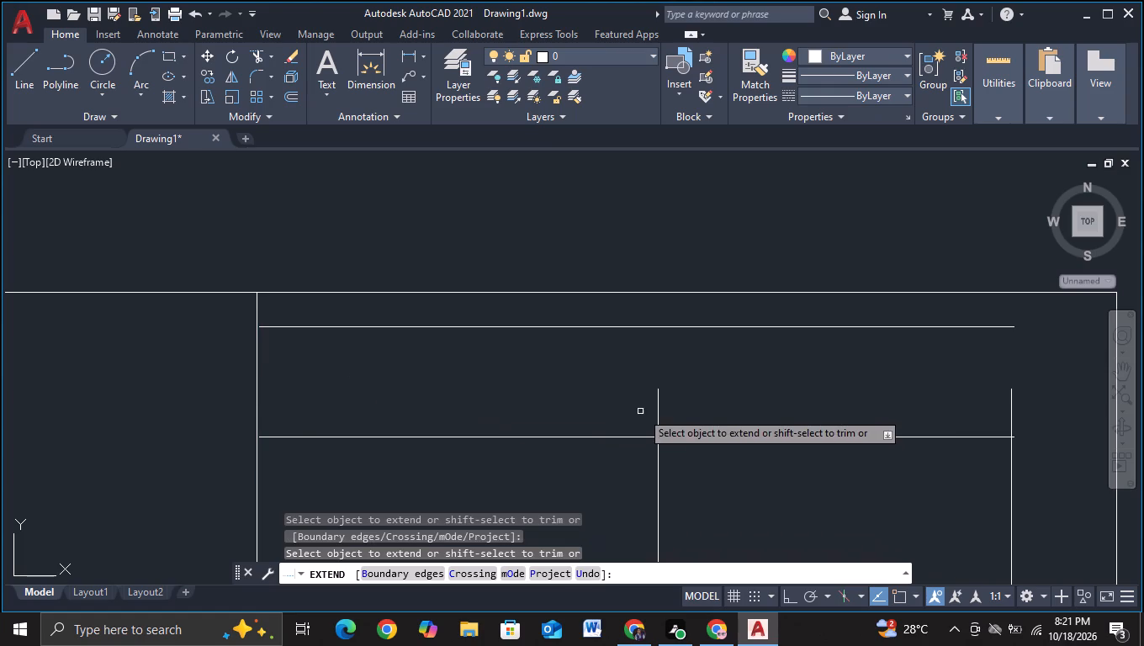
{"action": "left_click", "coordinate": [658, 405]}
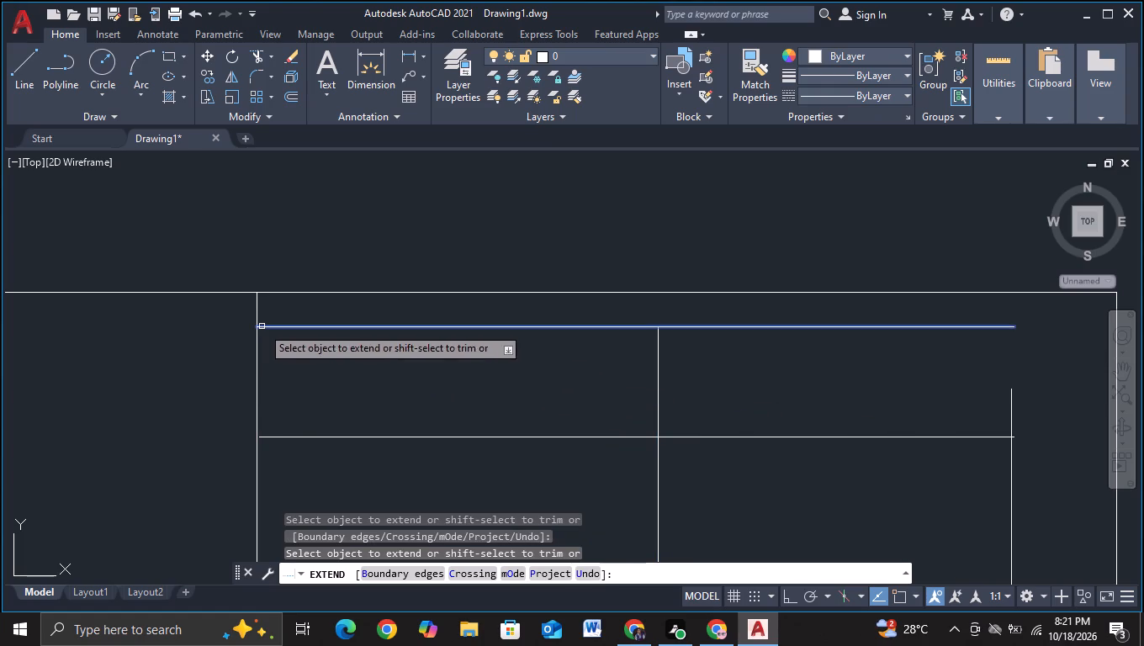
{"action": "left_click", "coordinate": [262, 326]}
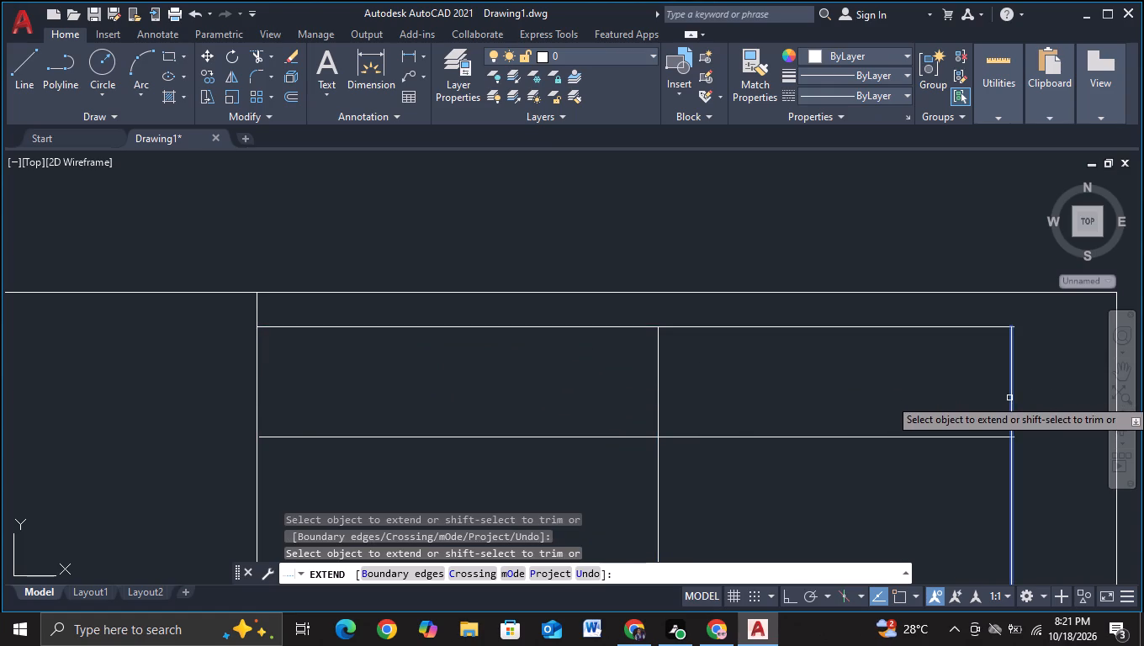
{"action": "left_click", "coordinate": [1009, 398]}
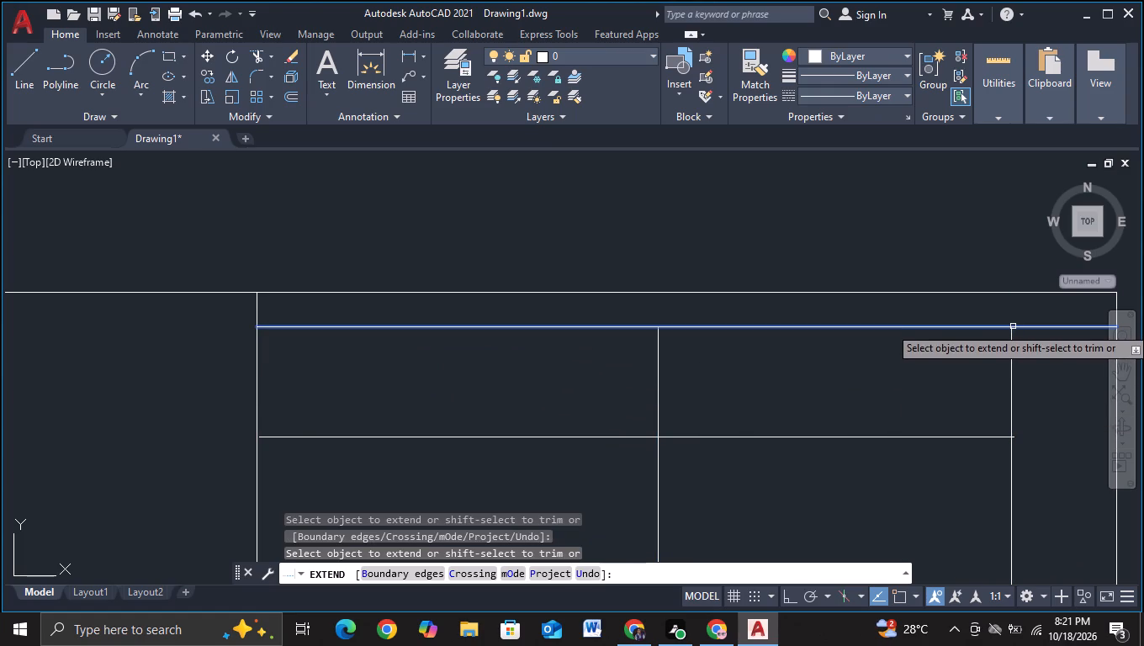
{"action": "left_click", "coordinate": [1013, 331]}
{"action": "key", "text": "Escape"}
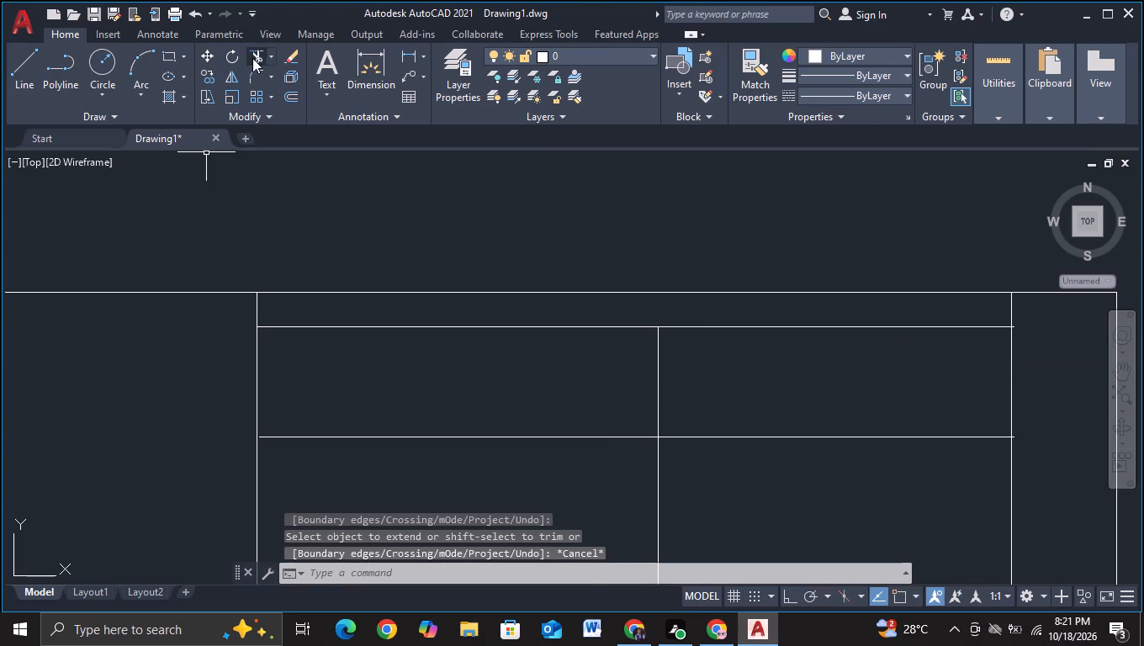
Trim the ends of the two copied horizontal lines that overhang the panel's right side.
{"action": "left_click", "coordinate": [252, 58]}
{"action": "scroll", "coordinate": [1045, 451], "scroll_direction": "up", "scroll_amount": 2}
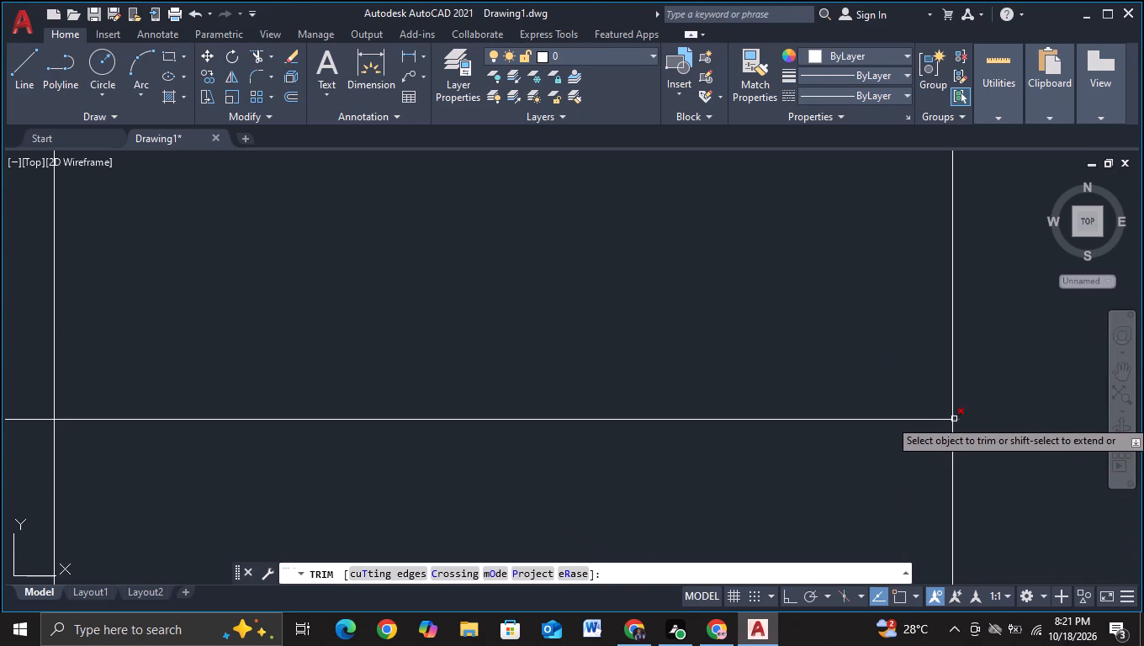
{"action": "left_click", "coordinate": [957, 419]}
{"action": "middle_click_drag", "start_coordinate": [993, 389], "coordinate": [998, 407]}
{"action": "scroll", "coordinate": [993, 389], "scroll_direction": "down", "scroll_amount": 2}
{"action": "scroll", "coordinate": [996, 319], "scroll_direction": "up", "scroll_amount": 1}
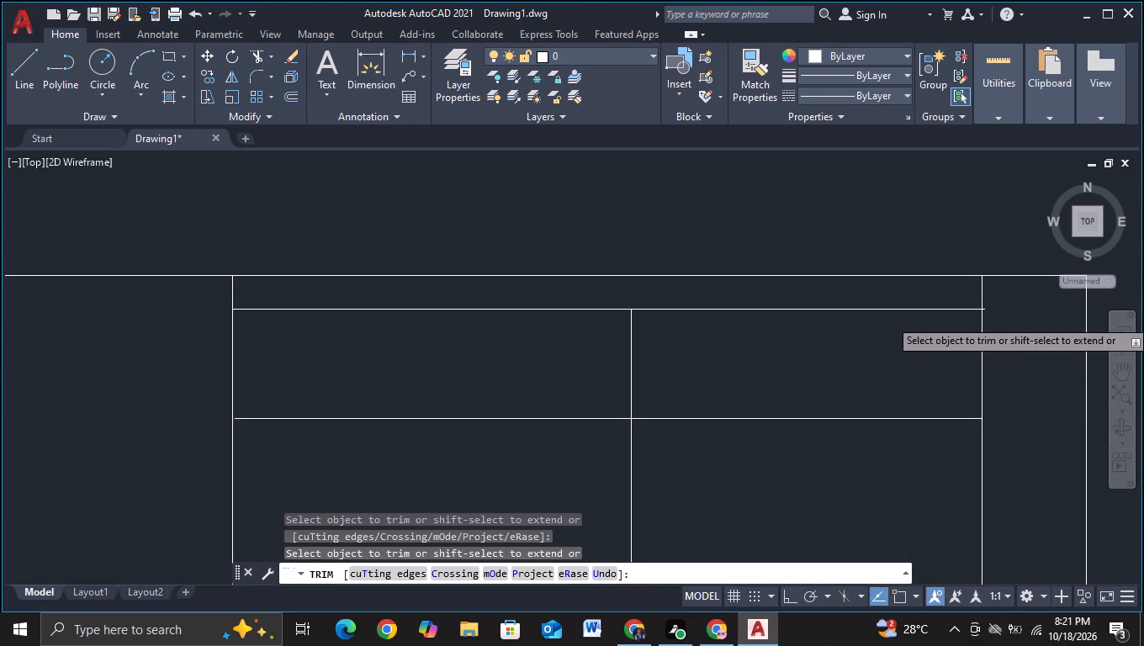
{"action": "left_click", "coordinate": [976, 303]}
{"action": "scroll", "coordinate": [979, 306], "scroll_direction": "down", "scroll_amount": 2}
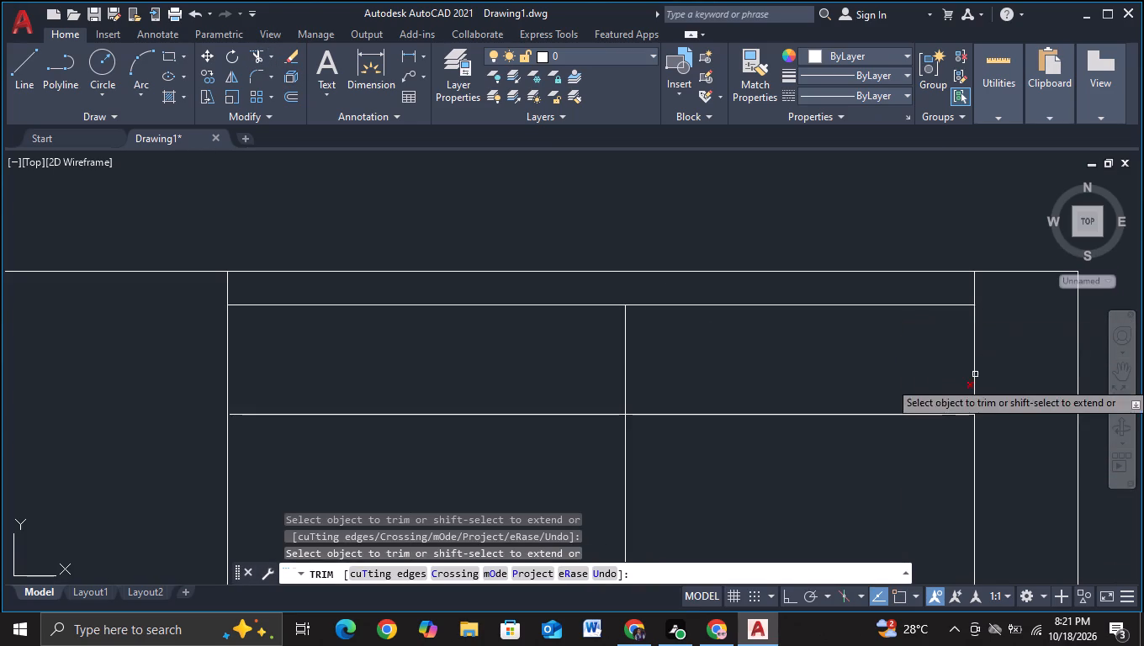
{"action": "scroll", "coordinate": [940, 400], "scroll_direction": "down", "scroll_amount": 2}
{"action": "scroll", "coordinate": [877, 439], "scroll_direction": "down", "scroll_amount": 2}
{"action": "middle_click_drag", "start_coordinate": [889, 483], "coordinate": [875, 319]}
{"action": "scroll", "coordinate": [1001, 318], "scroll_direction": "down", "scroll_amount": 1}
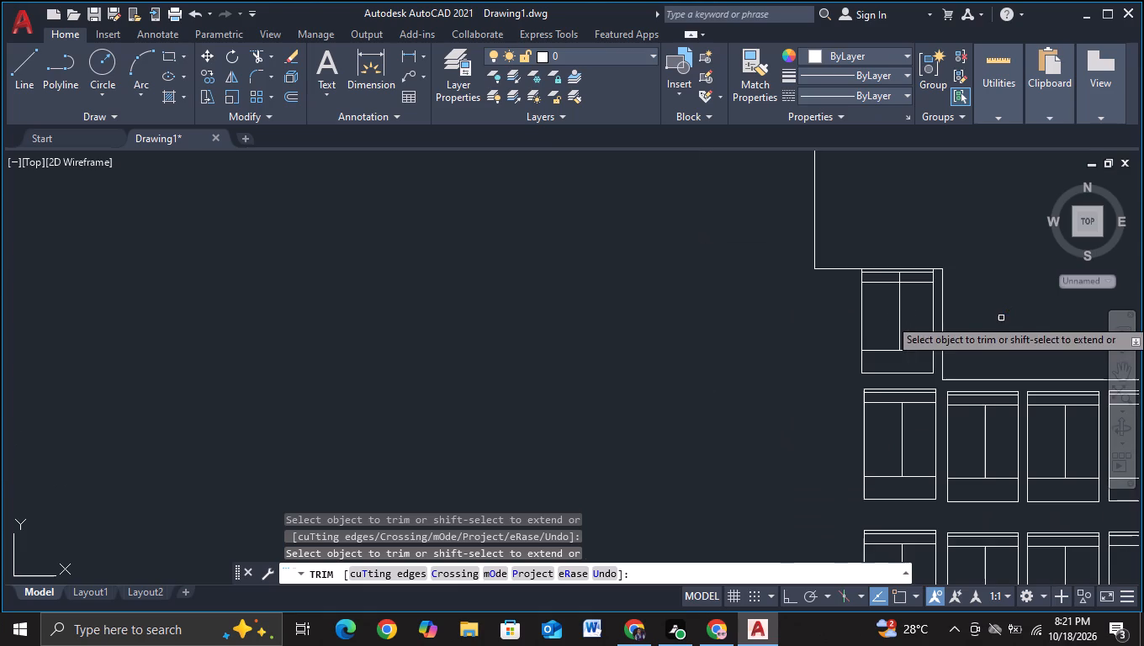
{"action": "middle_click_drag", "start_coordinate": [988, 348], "coordinate": [691, 326]}
{"action": "key", "text": "Escape"}
Trim the part of the upper row's rightmost panel that extends past the tower's left wall line.
{"action": "scroll", "coordinate": [859, 330], "scroll_direction": "down", "scroll_amount": 2}
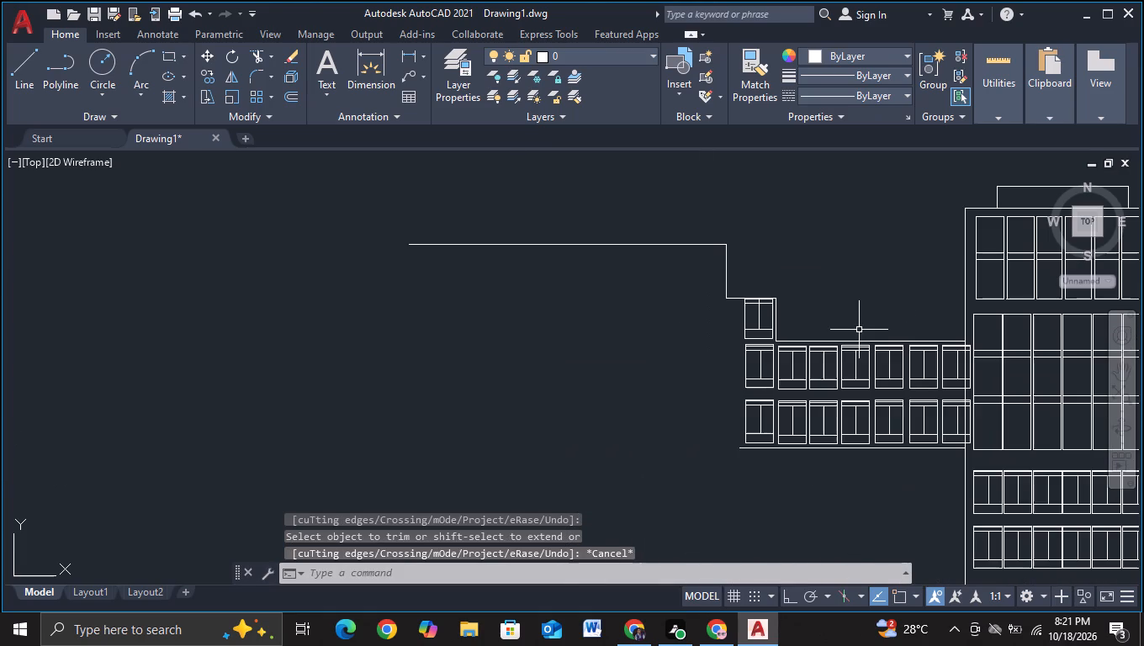
{"action": "middle_click_drag", "start_coordinate": [864, 324], "coordinate": [675, 291]}
{"action": "scroll", "coordinate": [704, 294], "scroll_direction": "up", "scroll_amount": 2}
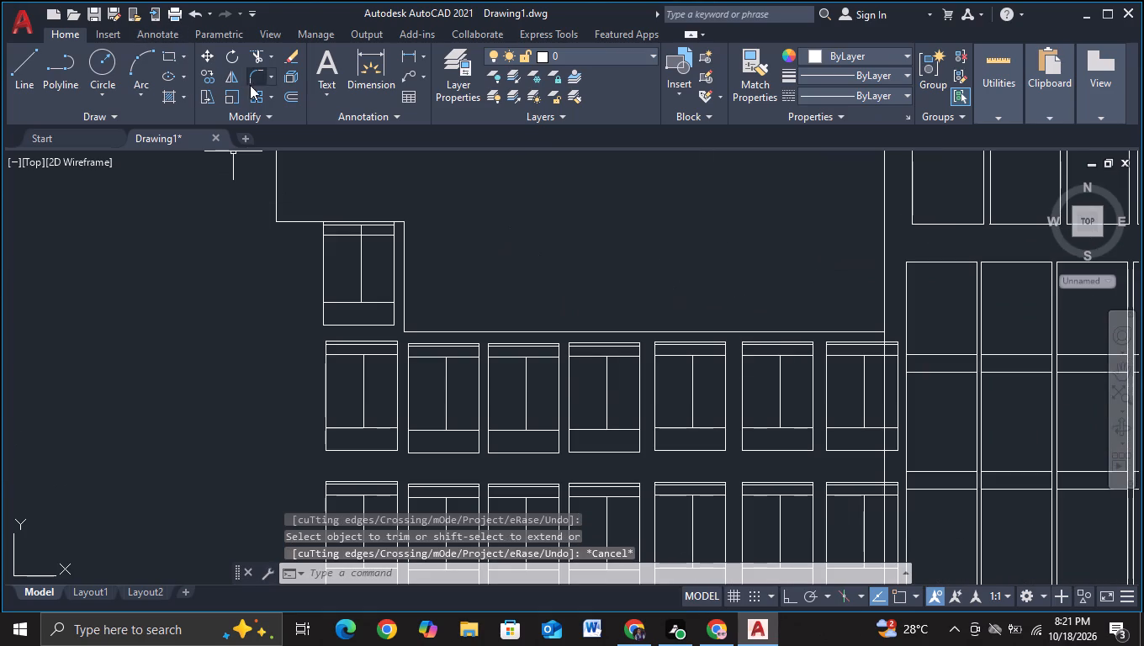
{"action": "left_click", "coordinate": [251, 62]}
{"action": "middle_click_drag", "start_coordinate": [774, 462], "coordinate": [775, 462]}
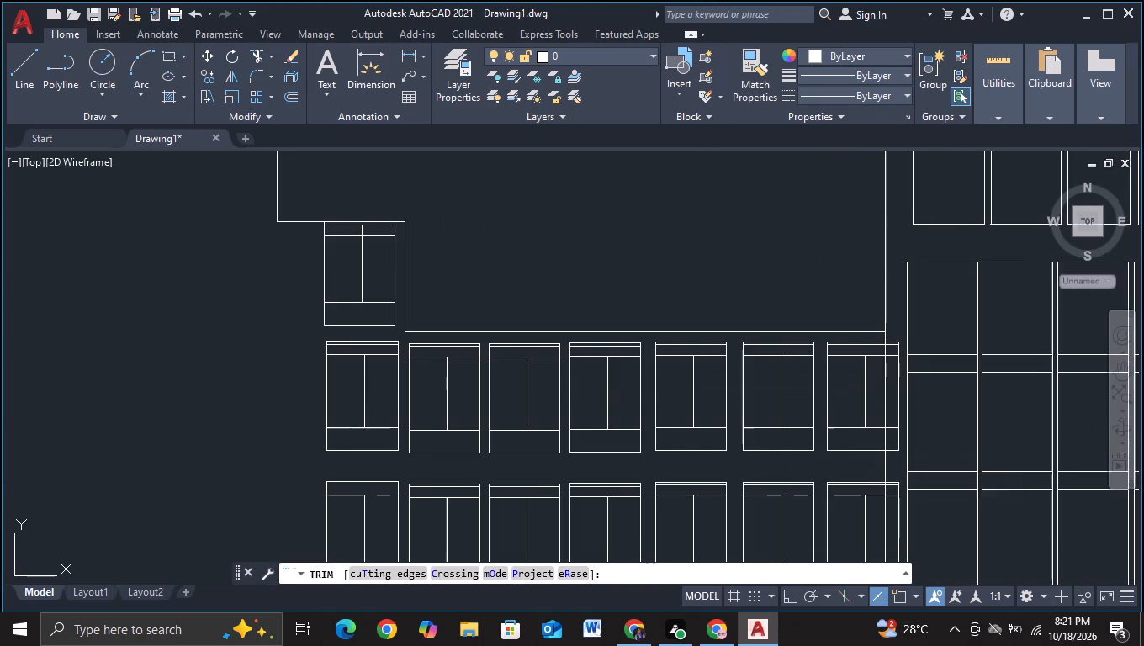
{"action": "middle_click_drag", "start_coordinate": [775, 462], "coordinate": [596, 460]}
{"action": "scroll", "coordinate": [673, 450], "scroll_direction": "up", "scroll_amount": 2}
{"action": "left_click_drag", "start_coordinate": [772, 376], "coordinate": [778, 436]}
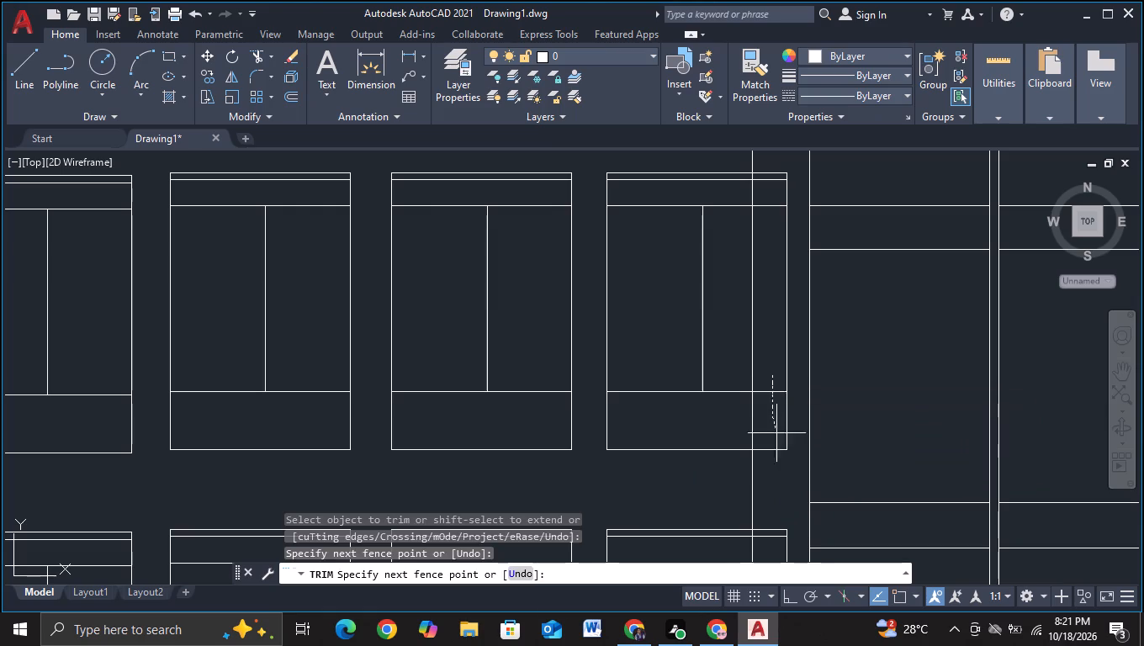
{"action": "left_click_drag", "start_coordinate": [778, 436], "coordinate": [783, 413]}
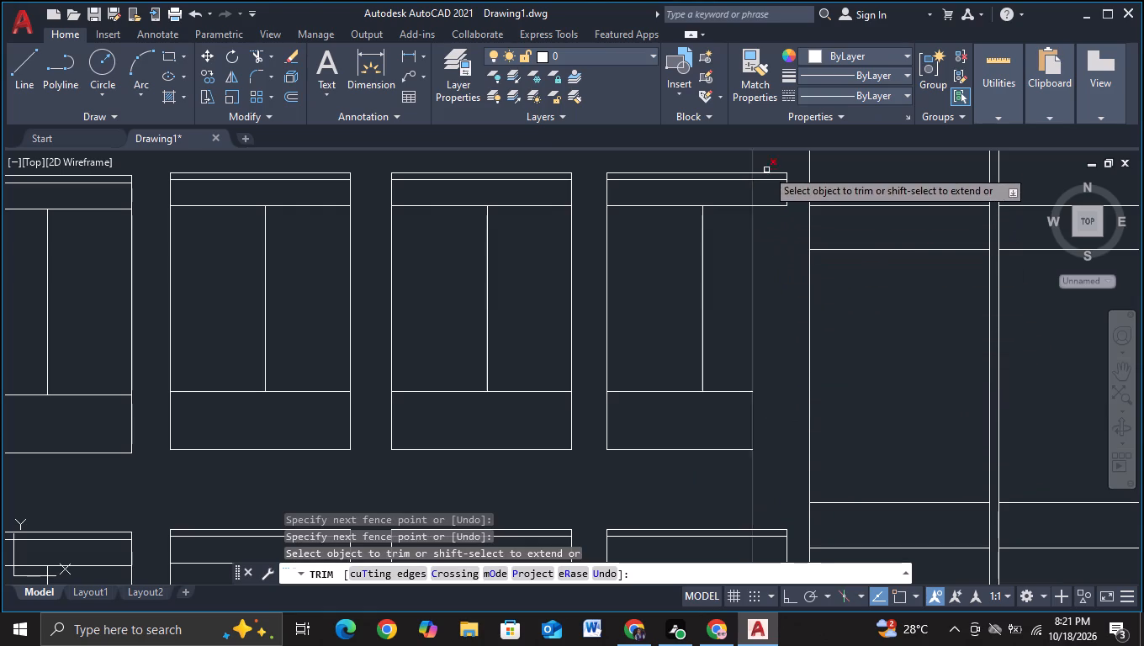
{"action": "left_click_drag", "start_coordinate": [763, 148], "coordinate": [765, 162]}
{"action": "left_click", "coordinate": [771, 161]}
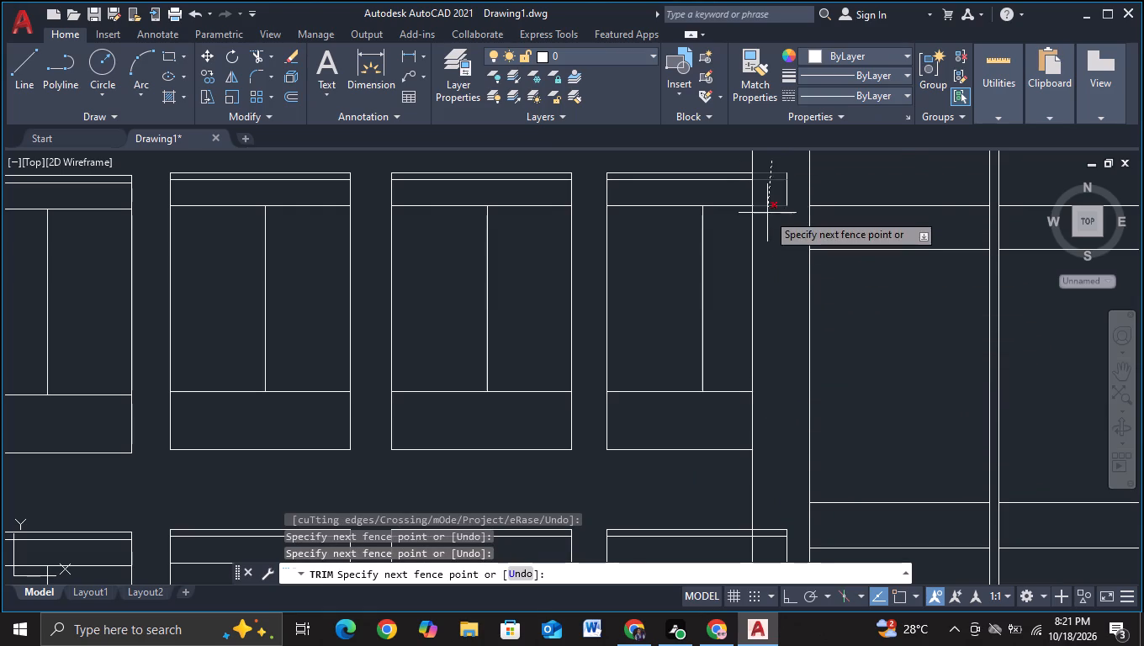
{"action": "left_click", "coordinate": [791, 188]}
{"action": "left_click_drag", "start_coordinate": [771, 195], "coordinate": [771, 212]}
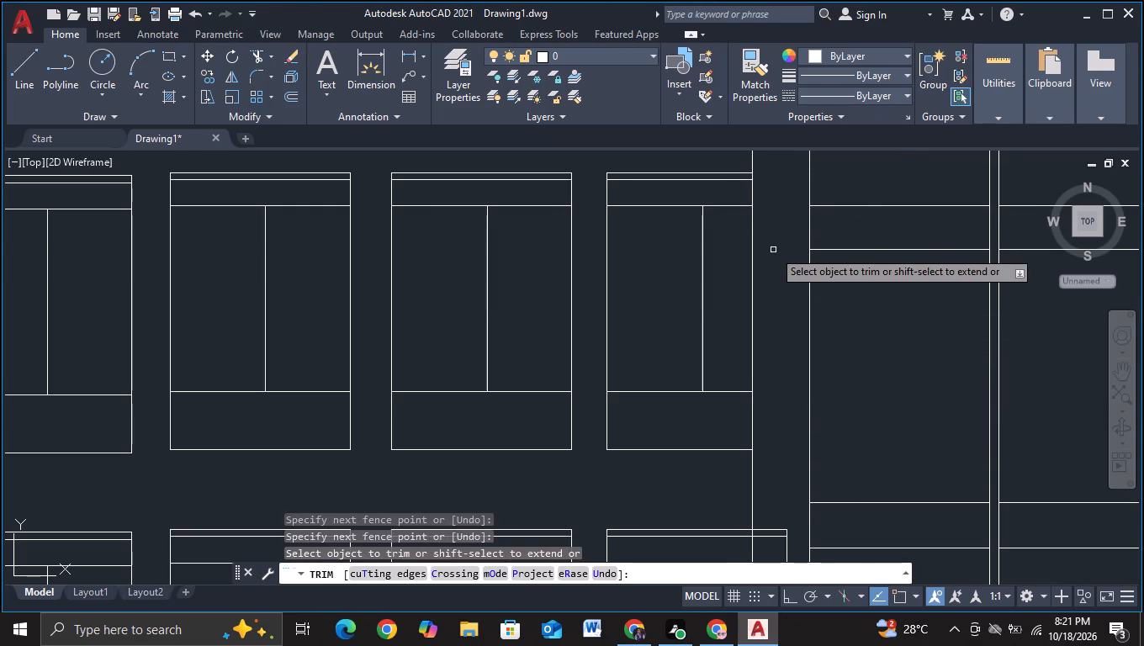
Trim the lower row's rightmost panel at the tower's left wall line and remove its leftover side line.
{"action": "scroll", "coordinate": [776, 269], "scroll_direction": "down", "scroll_amount": 2}
{"action": "scroll", "coordinate": [776, 369], "scroll_direction": "up", "scroll_amount": 2}
{"action": "middle_click_drag", "start_coordinate": [776, 367], "coordinate": [760, 222]}
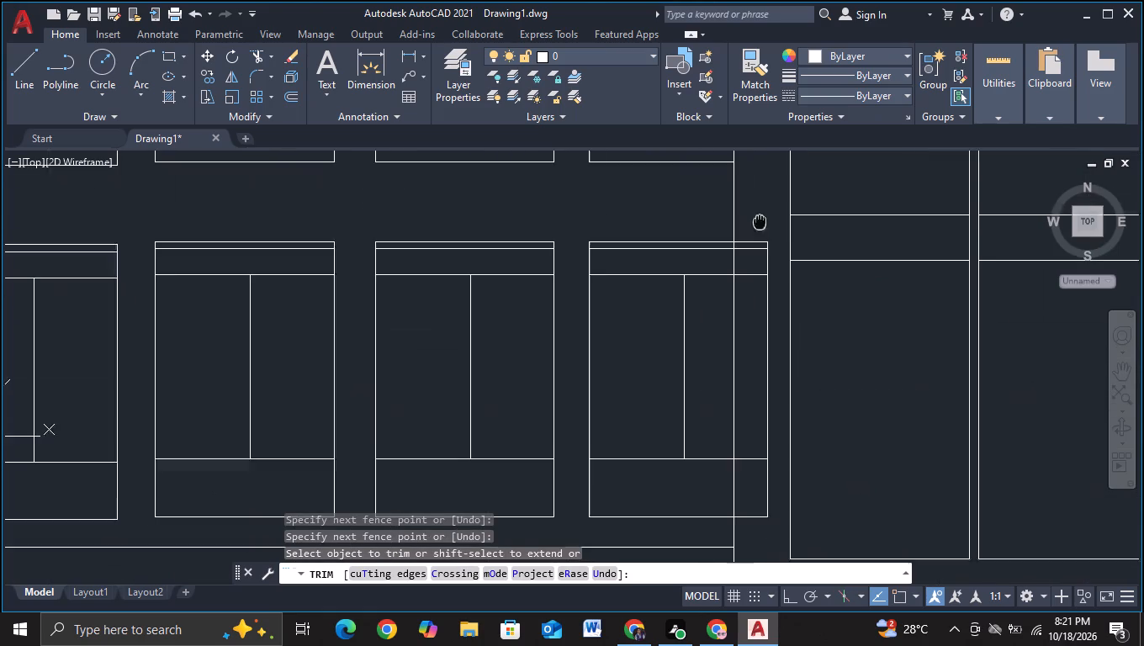
{"action": "left_click", "coordinate": [749, 222]}
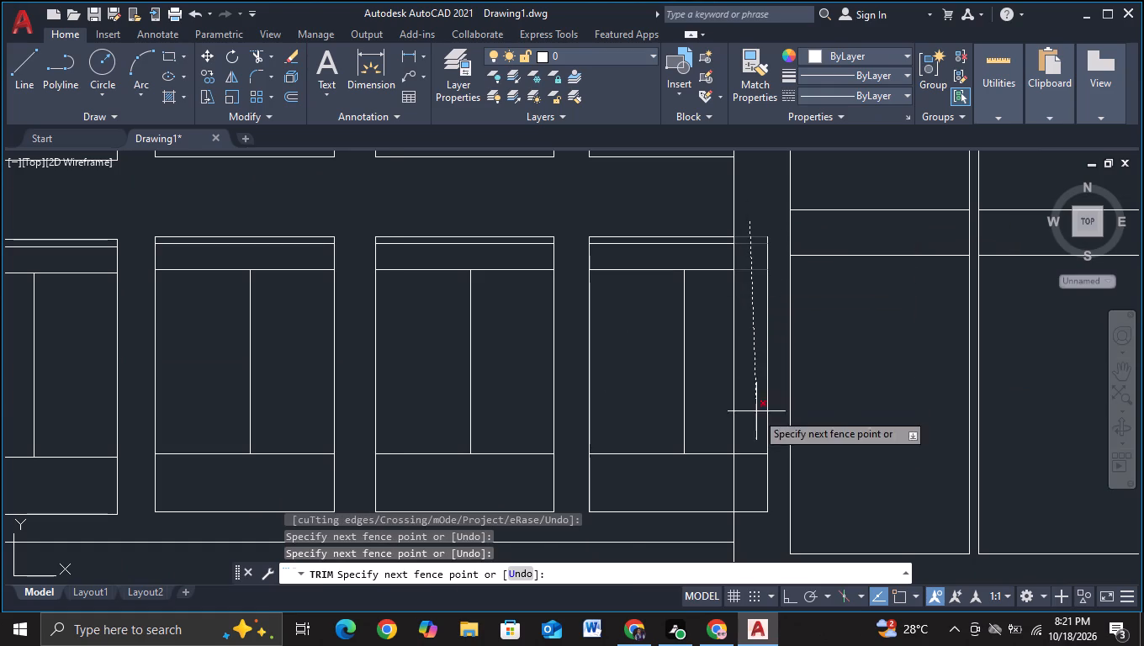
{"action": "left_click", "coordinate": [745, 524]}
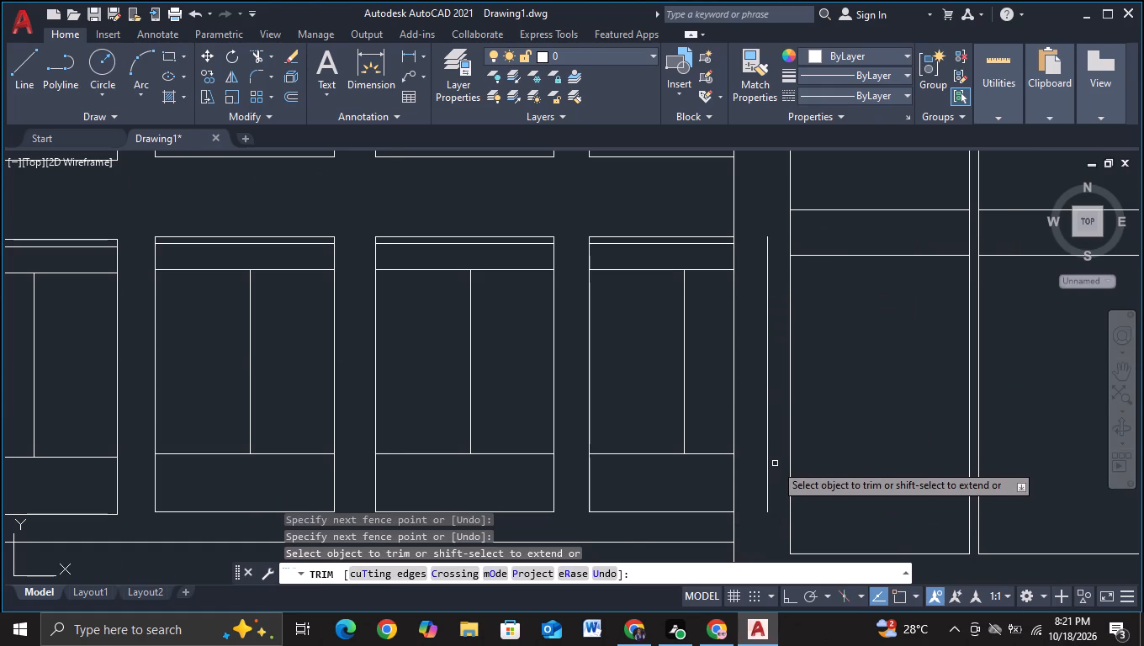
{"action": "left_click", "coordinate": [761, 477]}
{"action": "scroll", "coordinate": [761, 477], "scroll_direction": "down", "scroll_amount": 2}
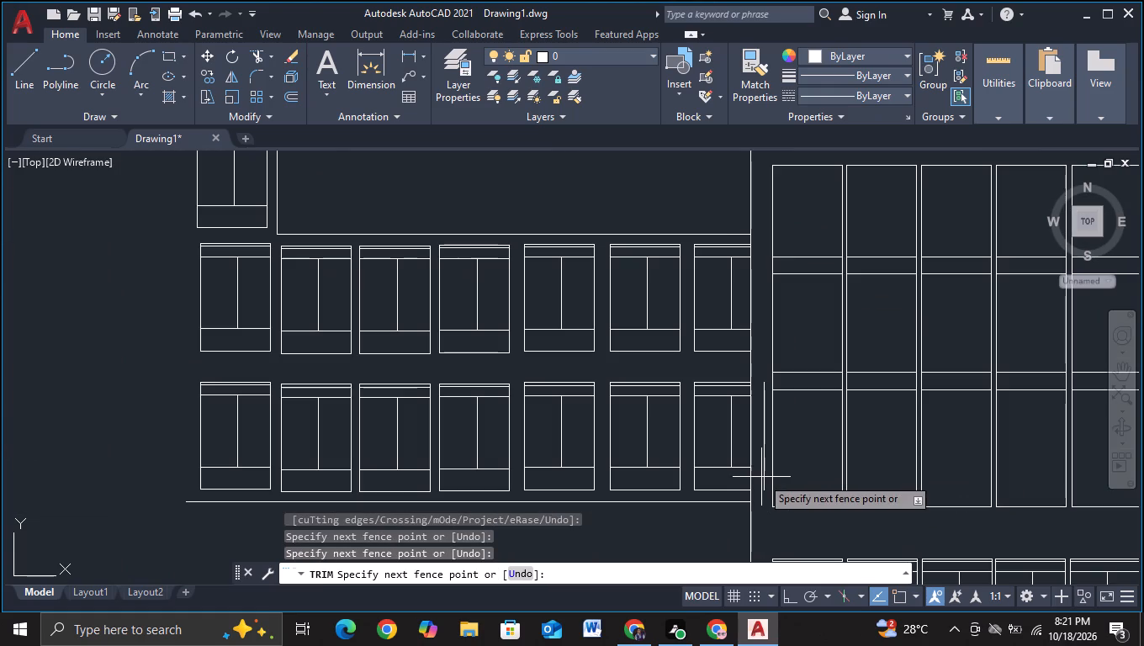
{"action": "left_click", "coordinate": [767, 457]}
{"action": "scroll", "coordinate": [760, 458], "scroll_direction": "down", "scroll_amount": 2}
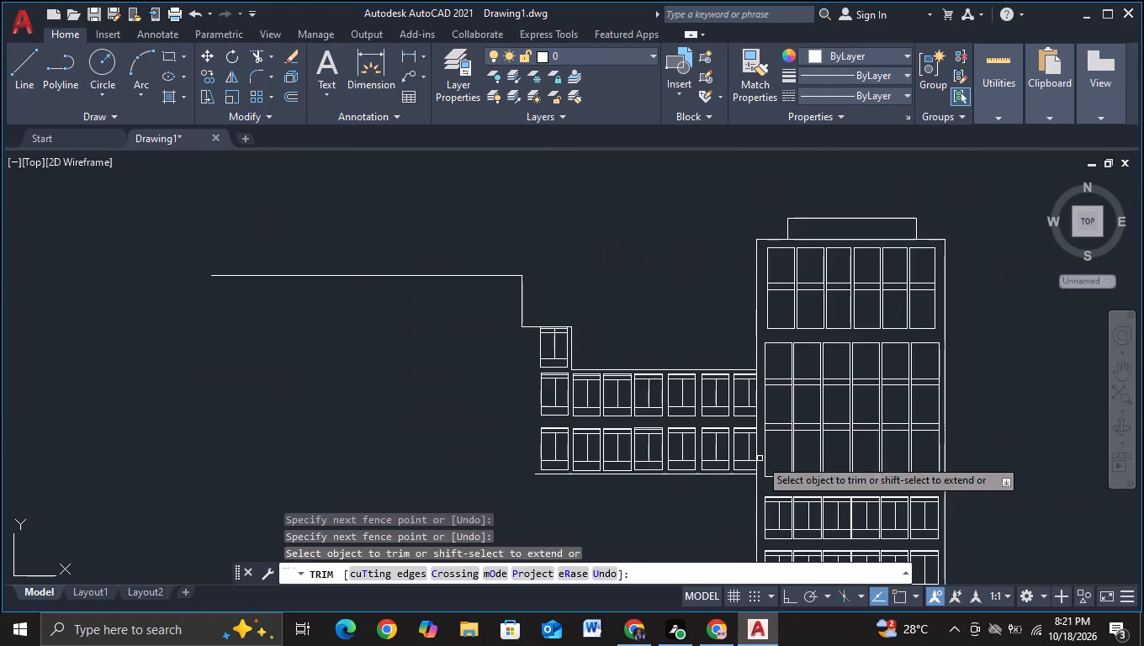
{"action": "key", "text": "Escape"}
{"action": "key", "text": "Escape"}
{"action": "key", "text": "Escape"}
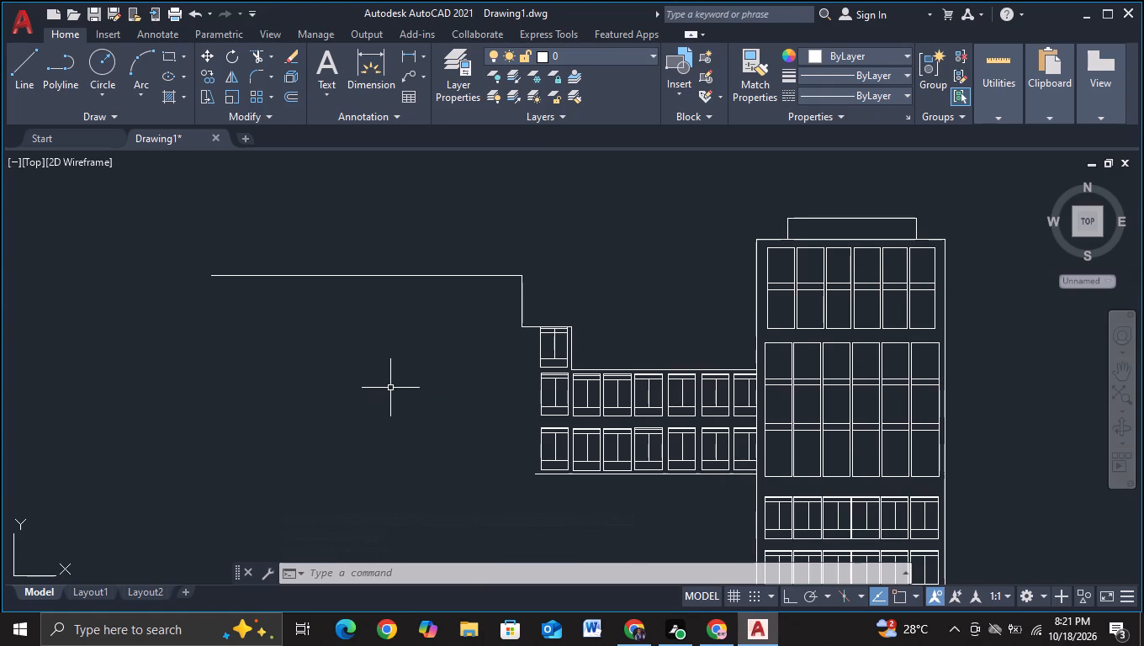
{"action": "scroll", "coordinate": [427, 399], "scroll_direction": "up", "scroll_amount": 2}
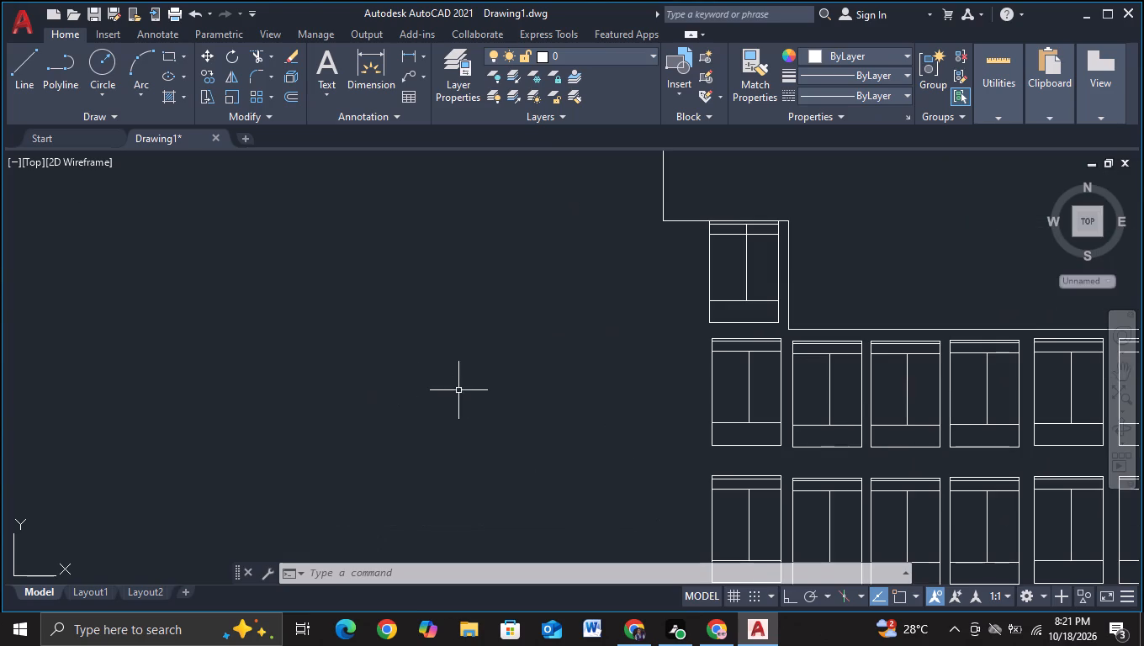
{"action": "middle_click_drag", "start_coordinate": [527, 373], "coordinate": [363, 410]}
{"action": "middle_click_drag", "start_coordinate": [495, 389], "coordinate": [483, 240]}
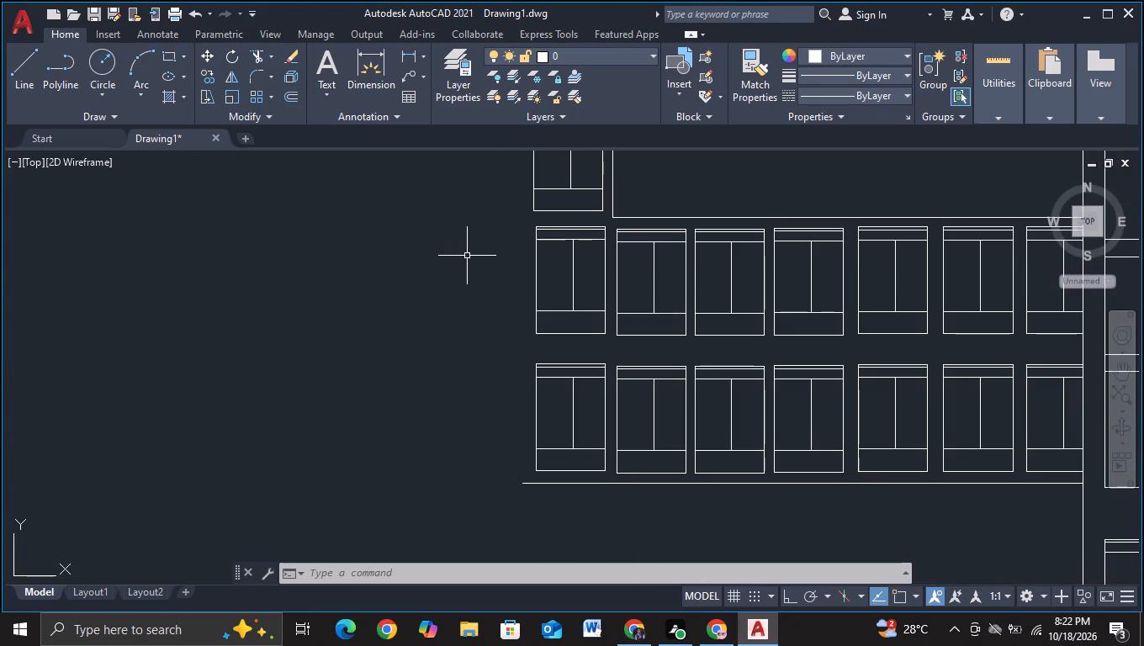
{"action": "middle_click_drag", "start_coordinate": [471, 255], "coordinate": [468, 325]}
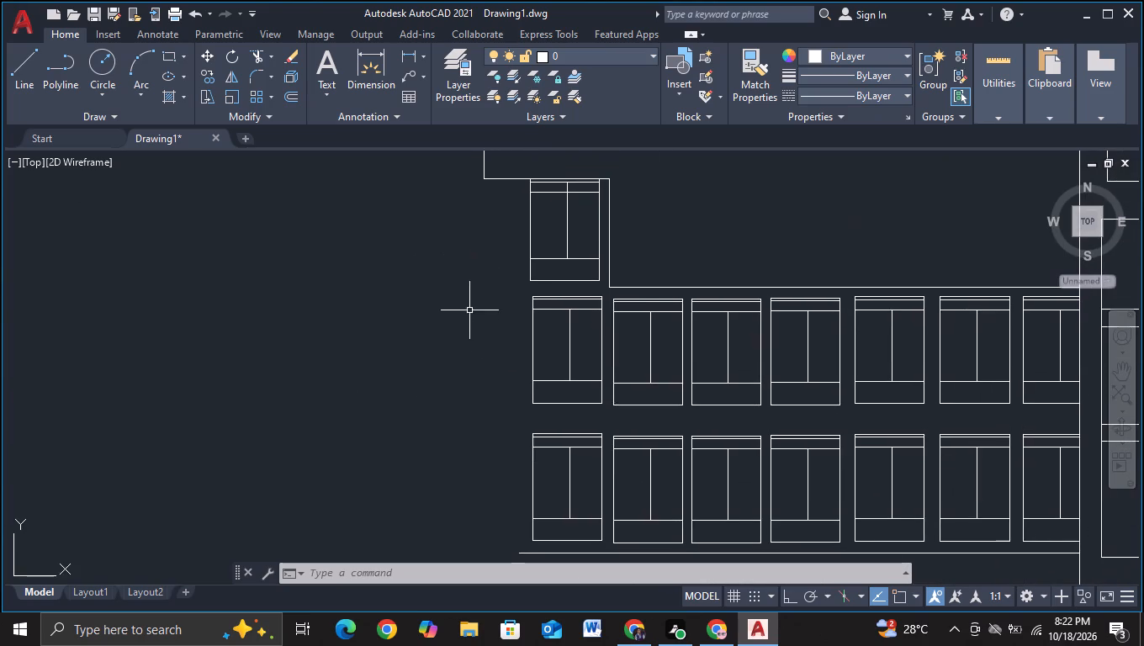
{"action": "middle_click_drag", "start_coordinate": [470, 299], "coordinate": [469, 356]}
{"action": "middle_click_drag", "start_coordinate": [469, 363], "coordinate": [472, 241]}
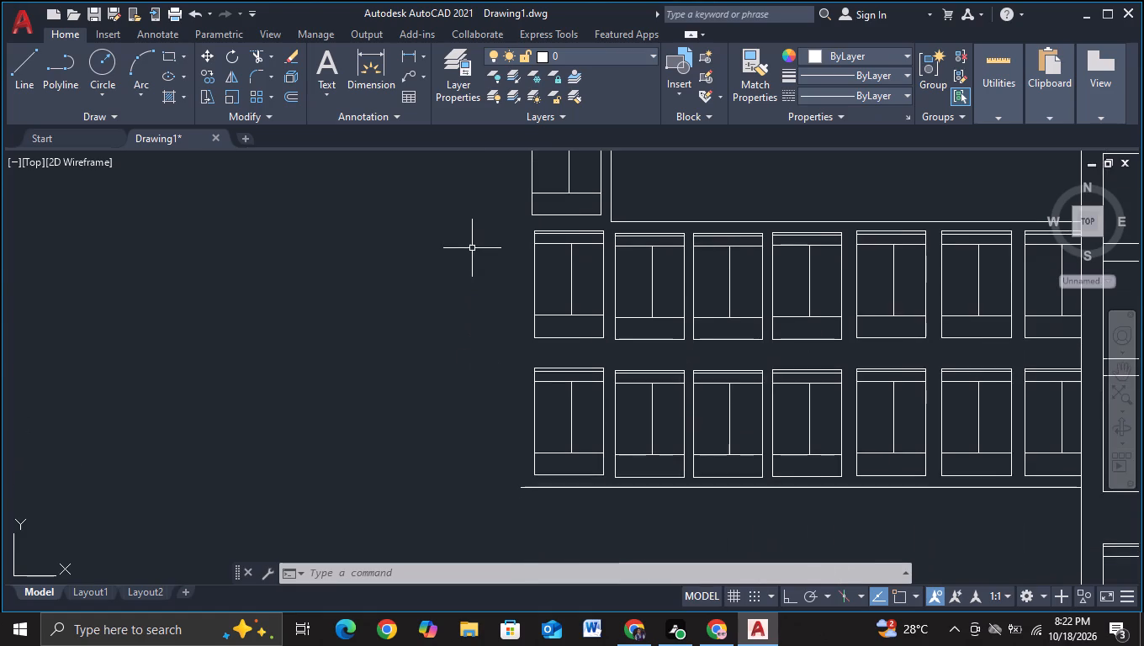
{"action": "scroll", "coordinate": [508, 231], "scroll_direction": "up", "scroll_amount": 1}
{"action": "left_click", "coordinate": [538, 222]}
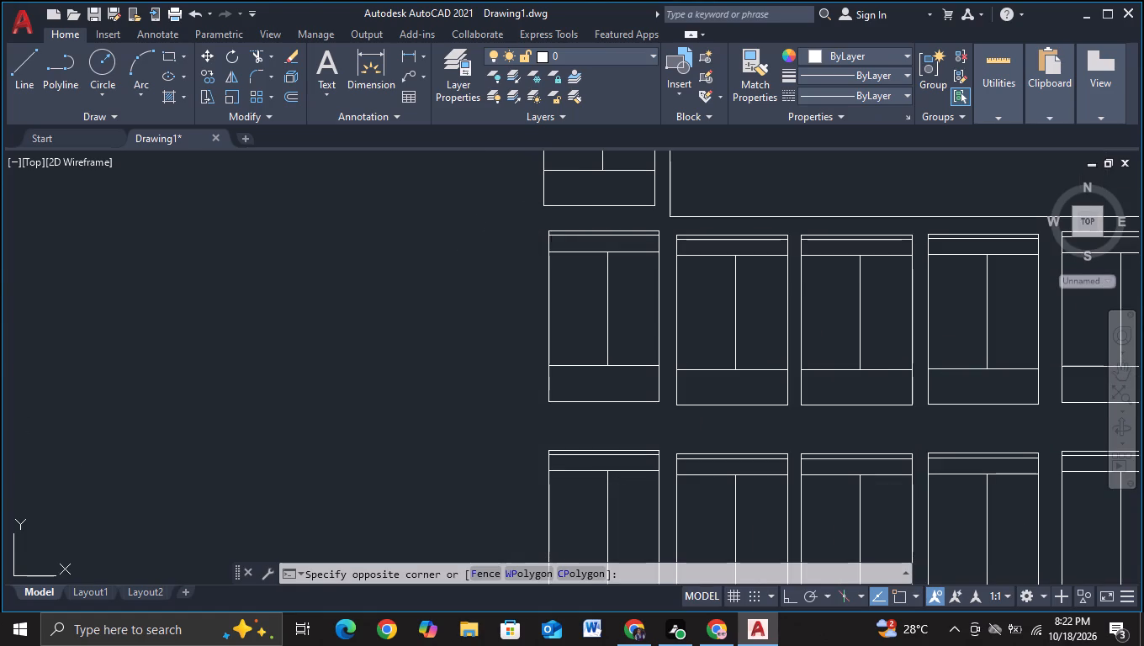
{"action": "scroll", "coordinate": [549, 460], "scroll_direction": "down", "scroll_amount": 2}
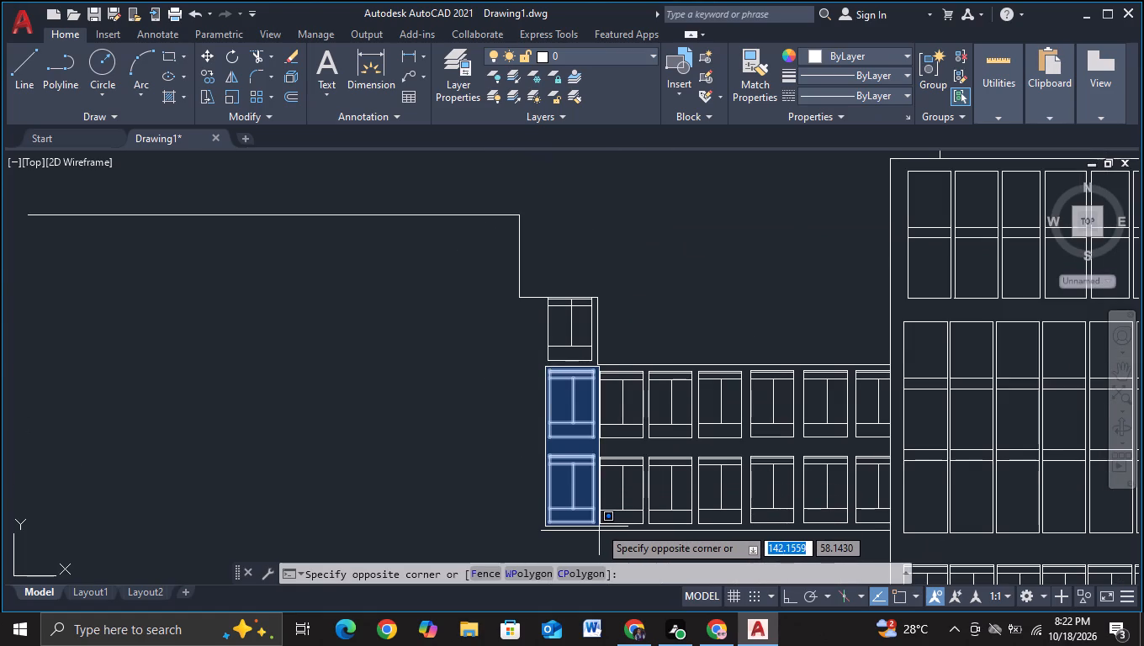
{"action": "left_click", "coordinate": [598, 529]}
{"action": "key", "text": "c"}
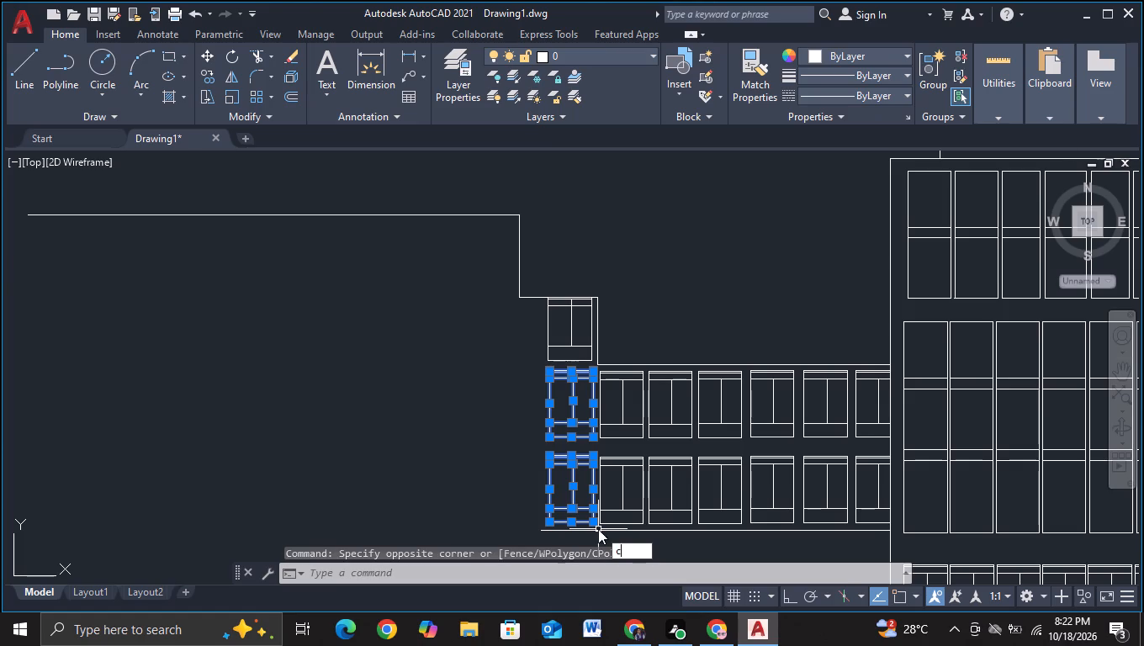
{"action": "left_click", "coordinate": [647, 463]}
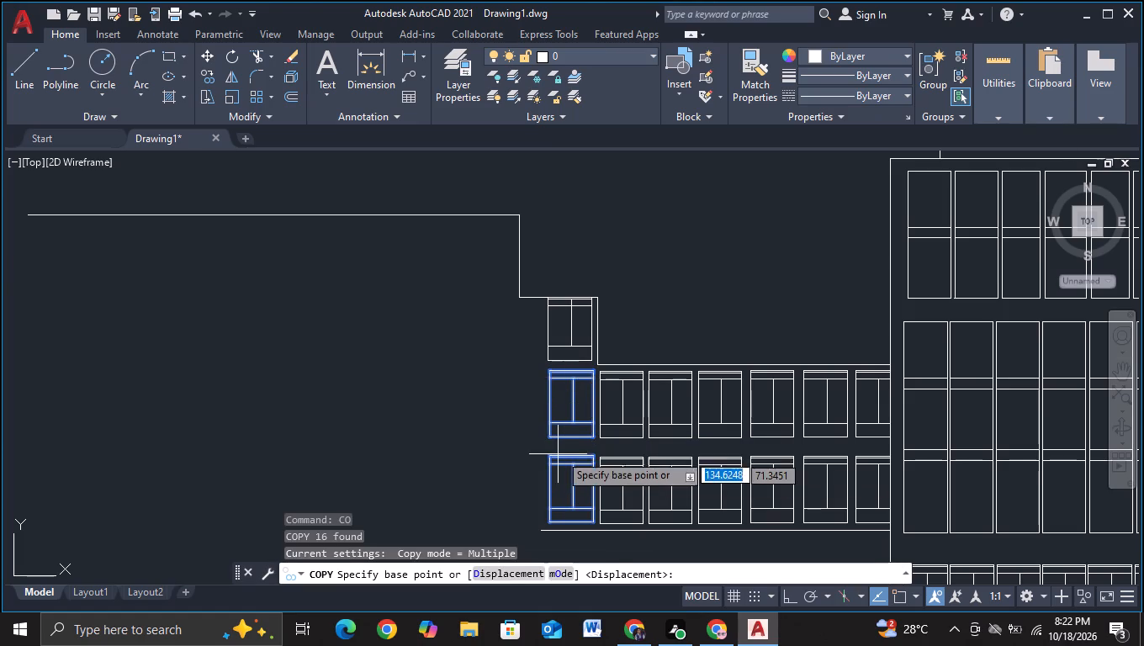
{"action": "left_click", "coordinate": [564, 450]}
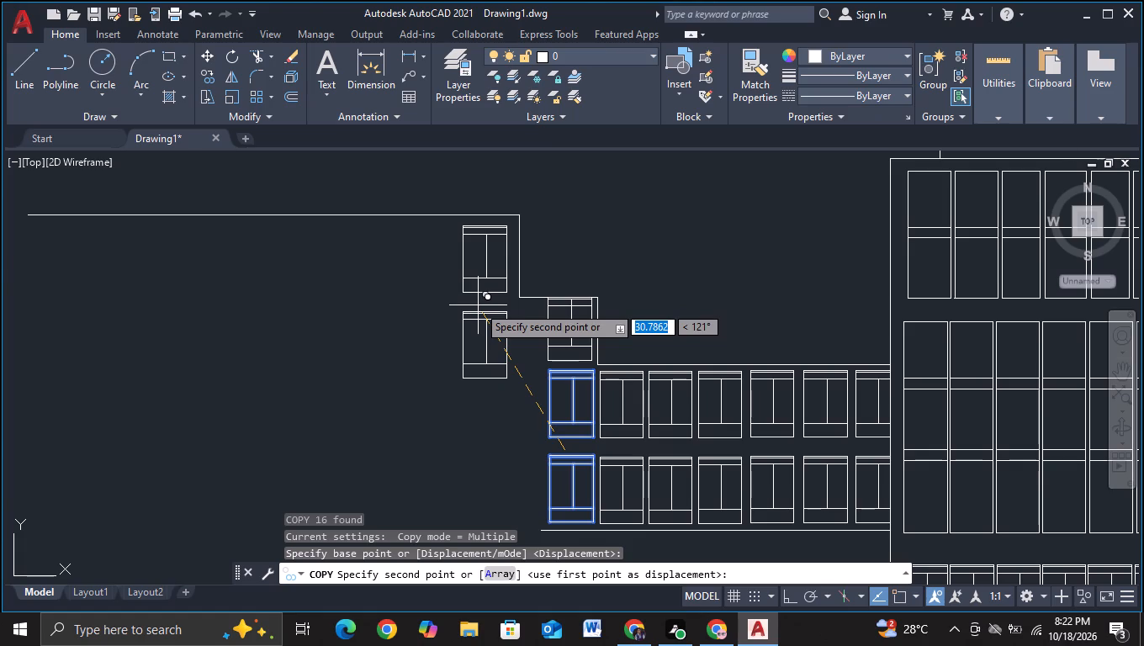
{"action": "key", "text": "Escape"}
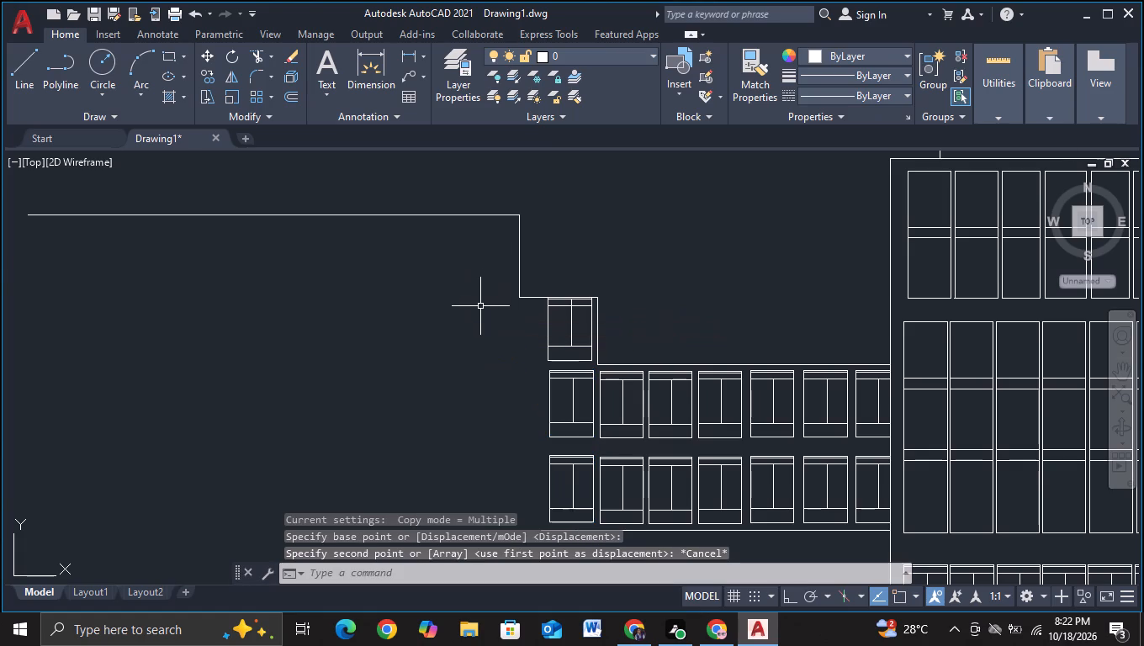
Trim away the step's horizontal outline on both sides of the single panel above the two rows.
{"action": "left_click", "coordinate": [253, 56]}
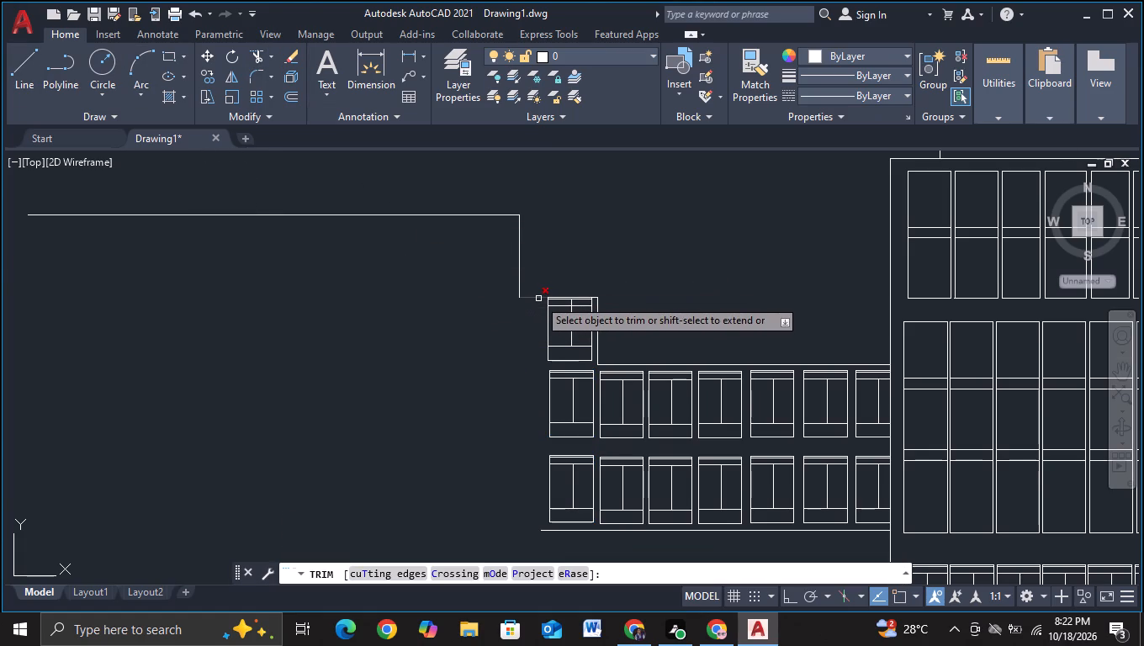
{"action": "scroll", "coordinate": [603, 296], "scroll_direction": "up", "scroll_amount": 2}
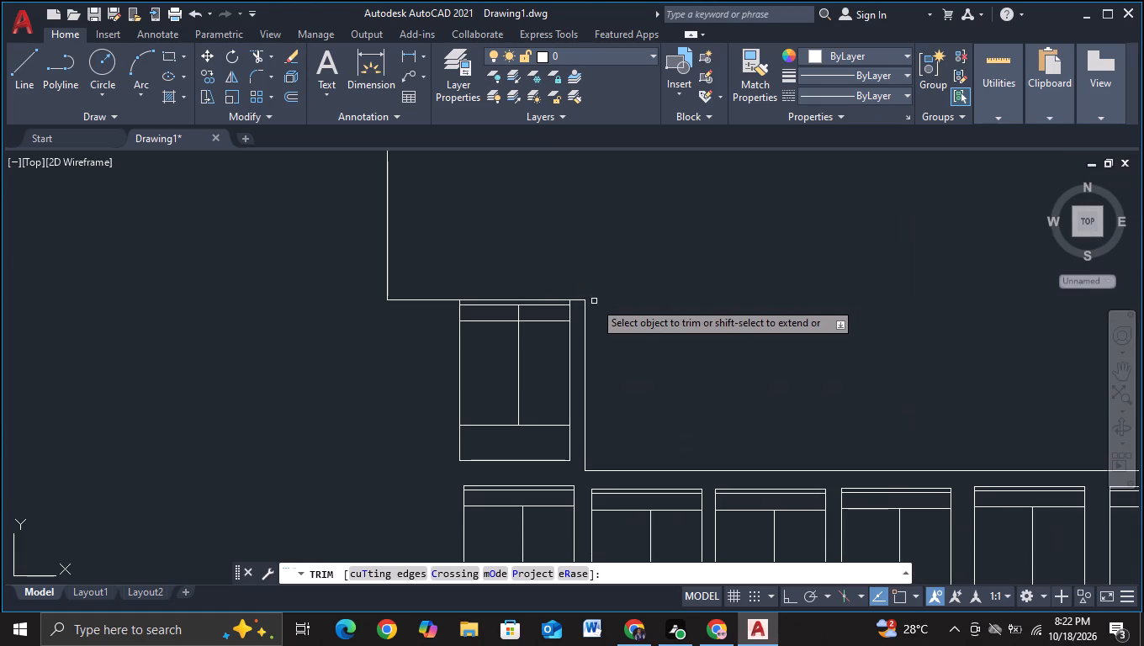
{"action": "left_click", "coordinate": [581, 300]}
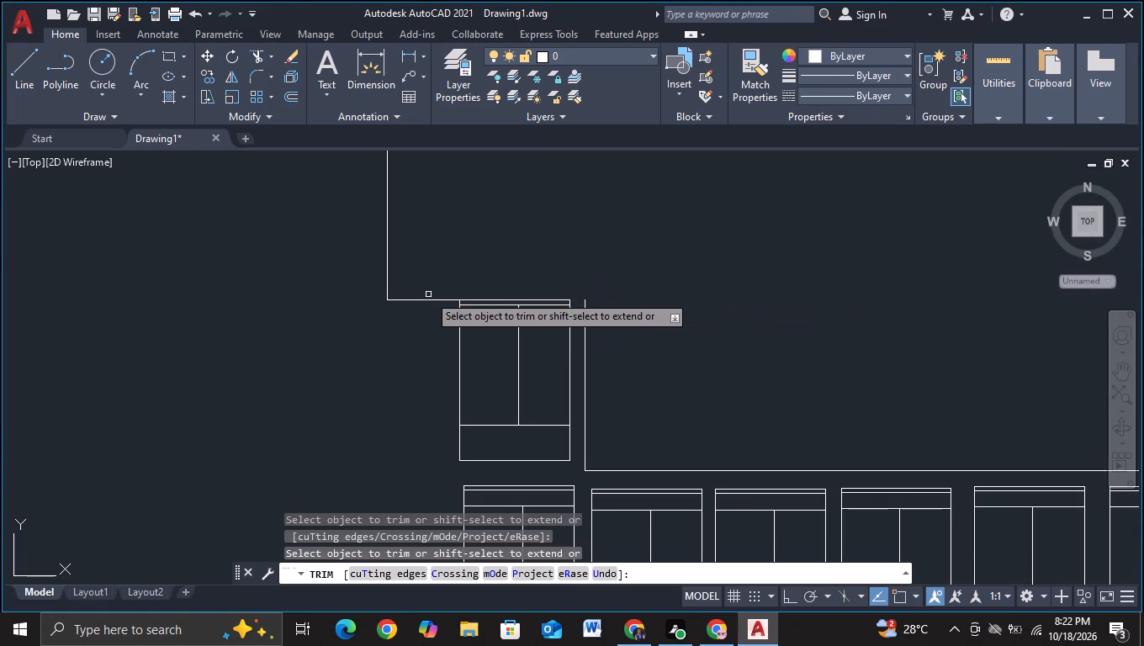
{"action": "left_click", "coordinate": [428, 299]}
{"action": "key", "text": "Escape"}
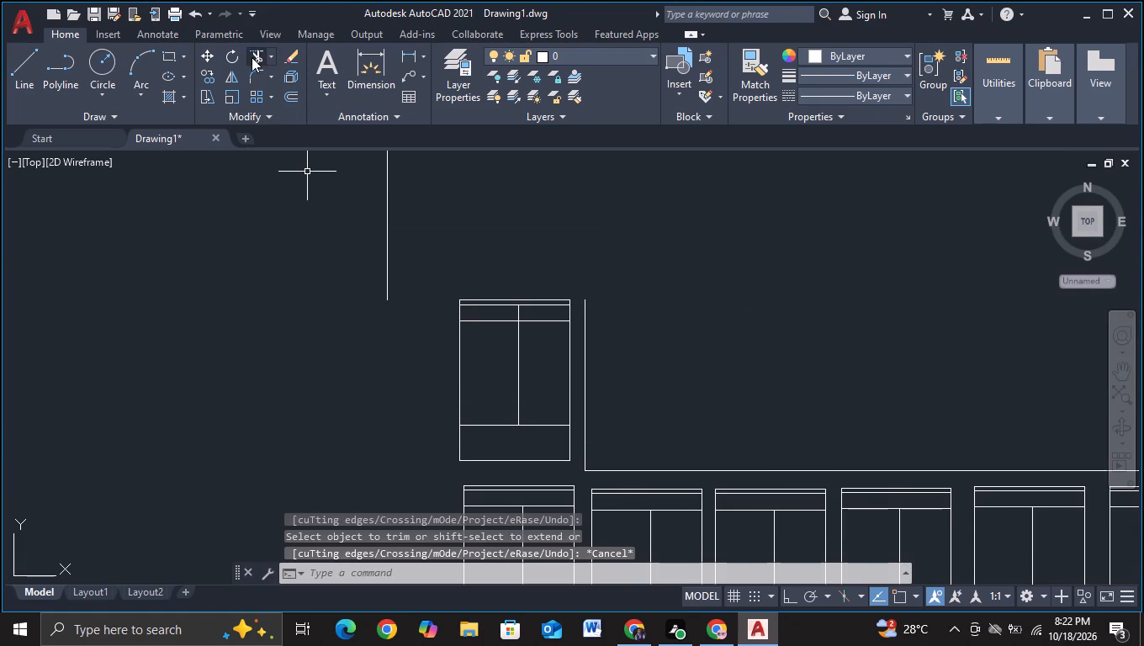
{"action": "left_click", "coordinate": [252, 57]}
{"action": "key", "text": "Escape"}
With object snap and ortho on, draw a short vertical line upward from the top of the step's vertical outline.
{"action": "left_click", "coordinate": [21, 83]}
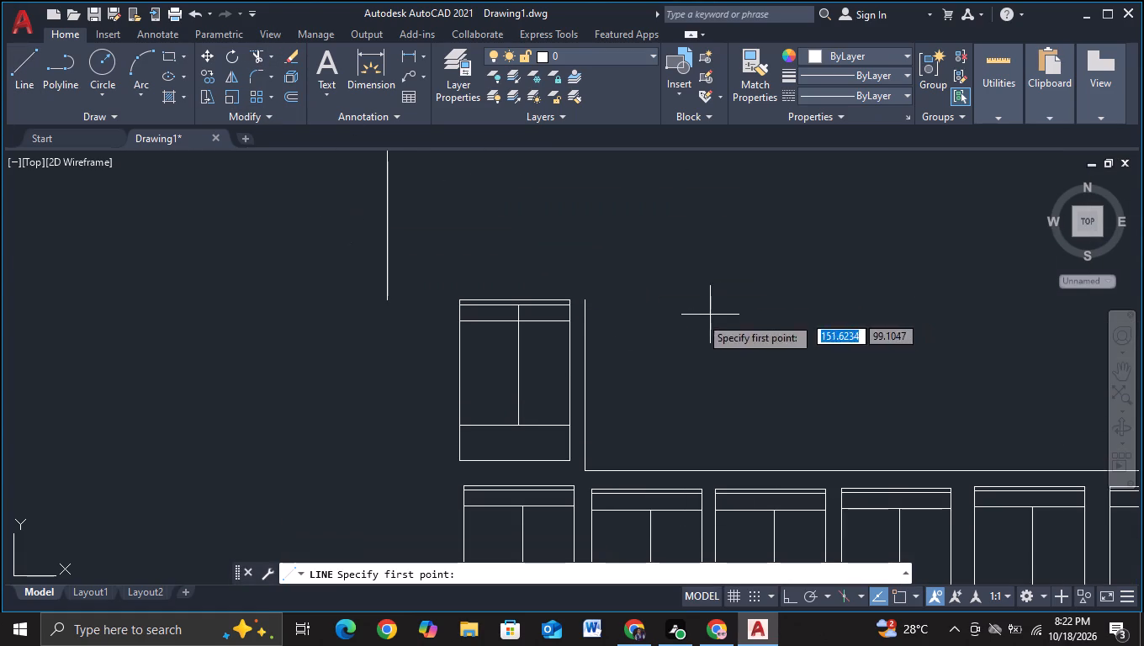
{"action": "key", "text": "F3"}
{"action": "left_click", "coordinate": [585, 301]}
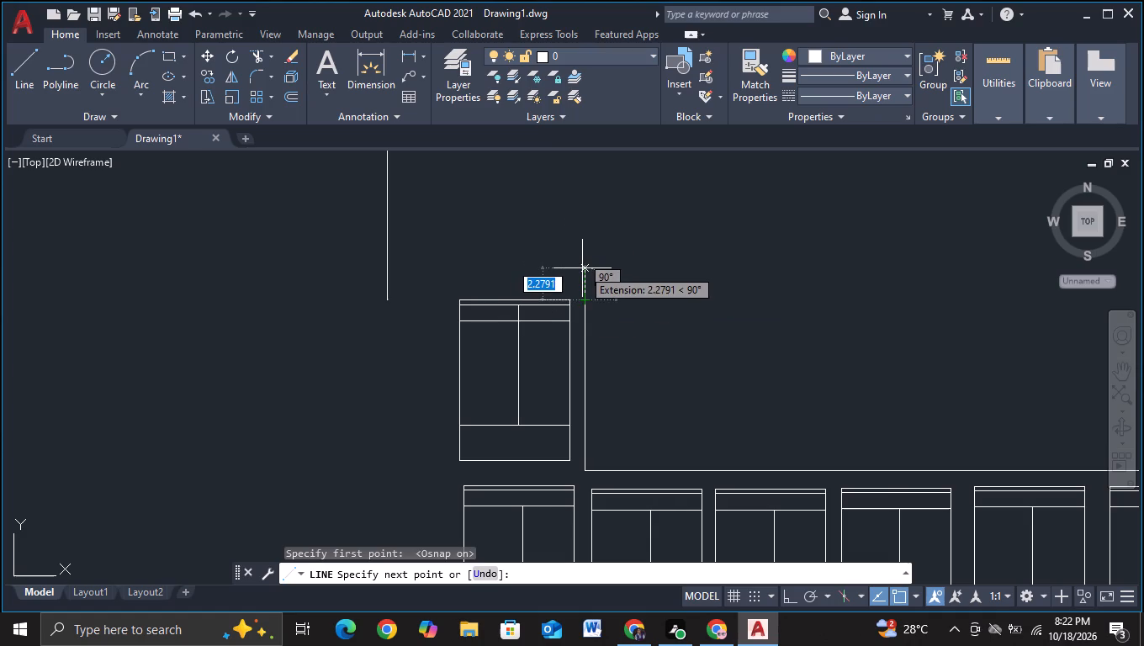
{"action": "key", "text": "F8"}
{"action": "left_click", "coordinate": [585, 278]}
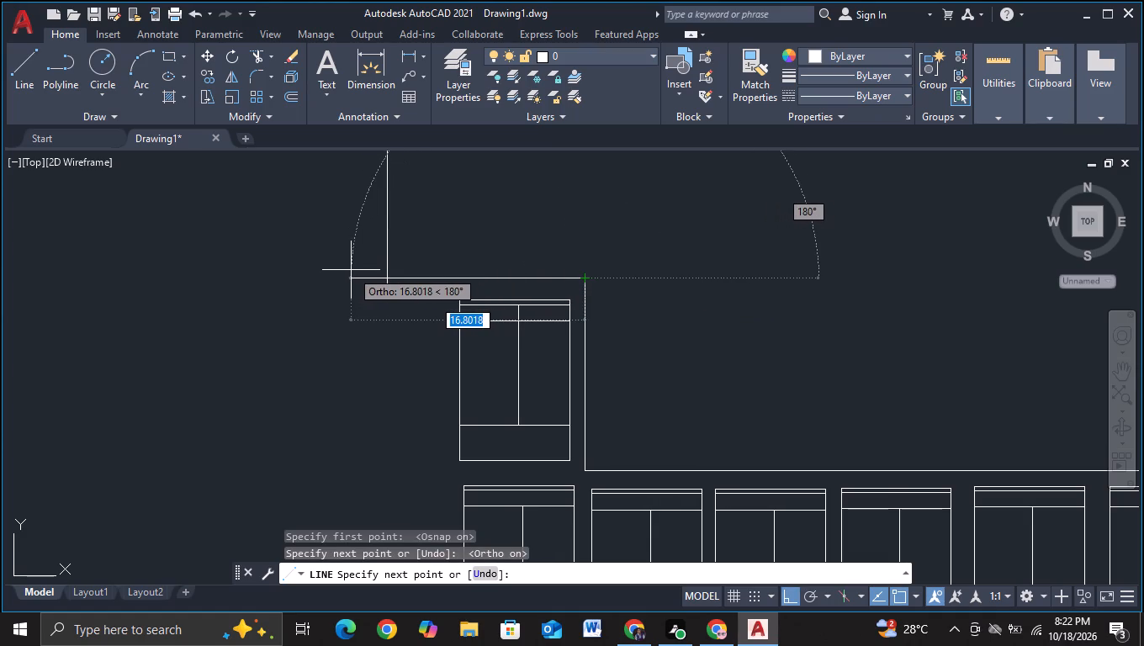
{"action": "key", "text": "Escape"}
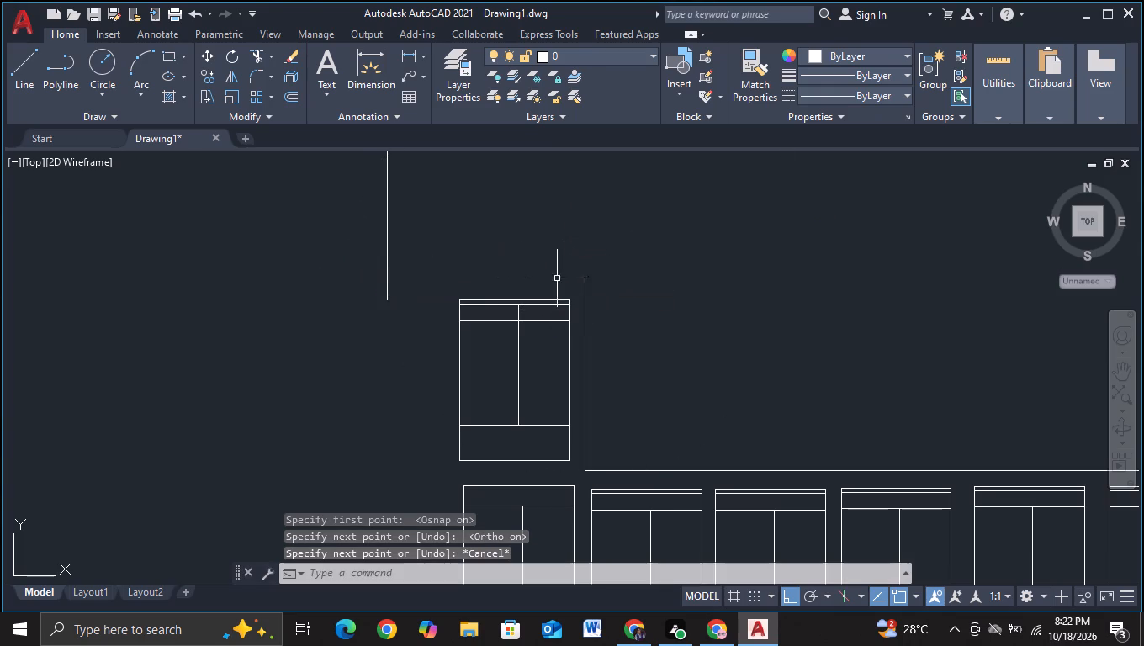
Draw a horizontal line from the extended vertical's top end leftward, above the single panel and past the upper step's vertical line.
{"action": "left_click", "coordinate": [23, 98]}
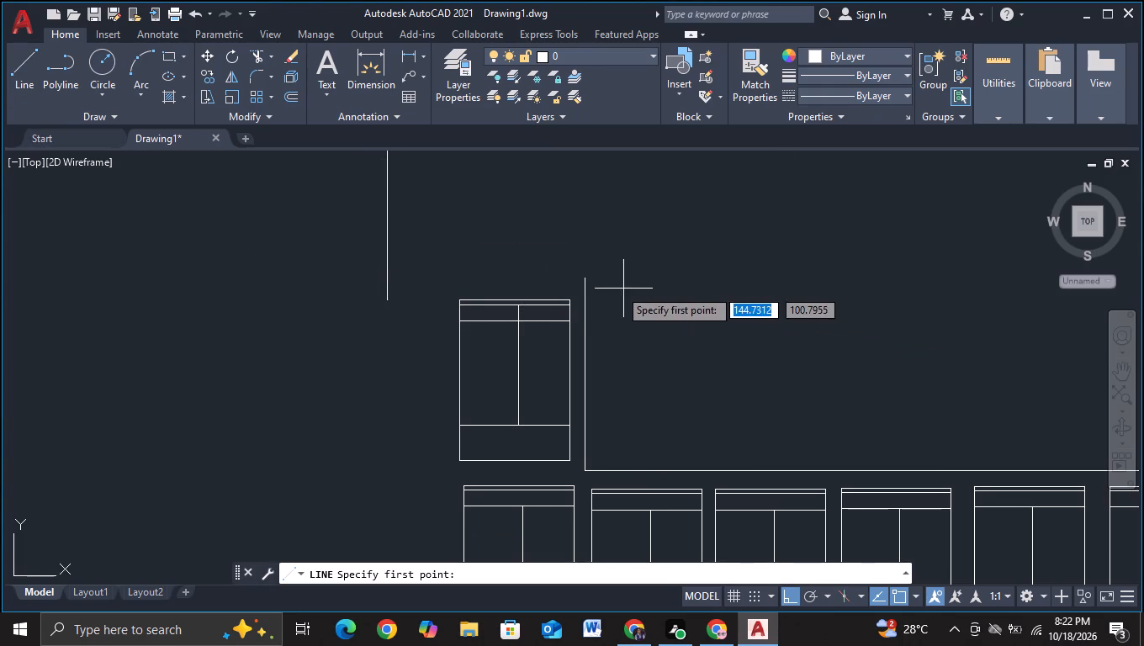
{"action": "left_click", "coordinate": [585, 284]}
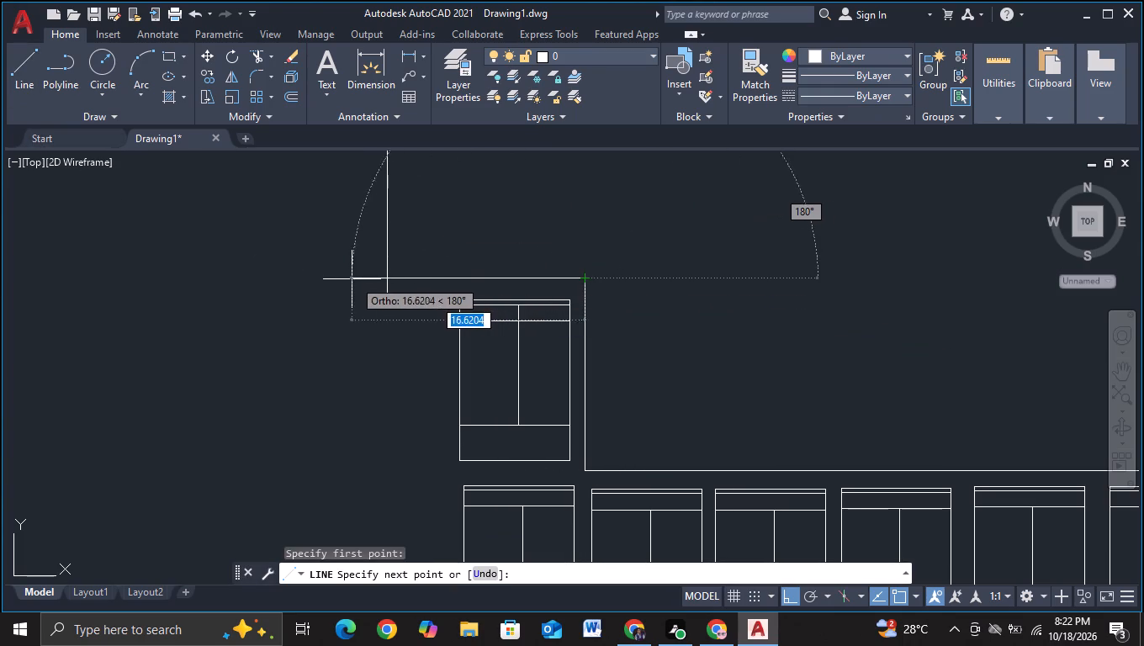
{"action": "left_click", "coordinate": [336, 278]}
{"action": "key", "text": "Escape"}
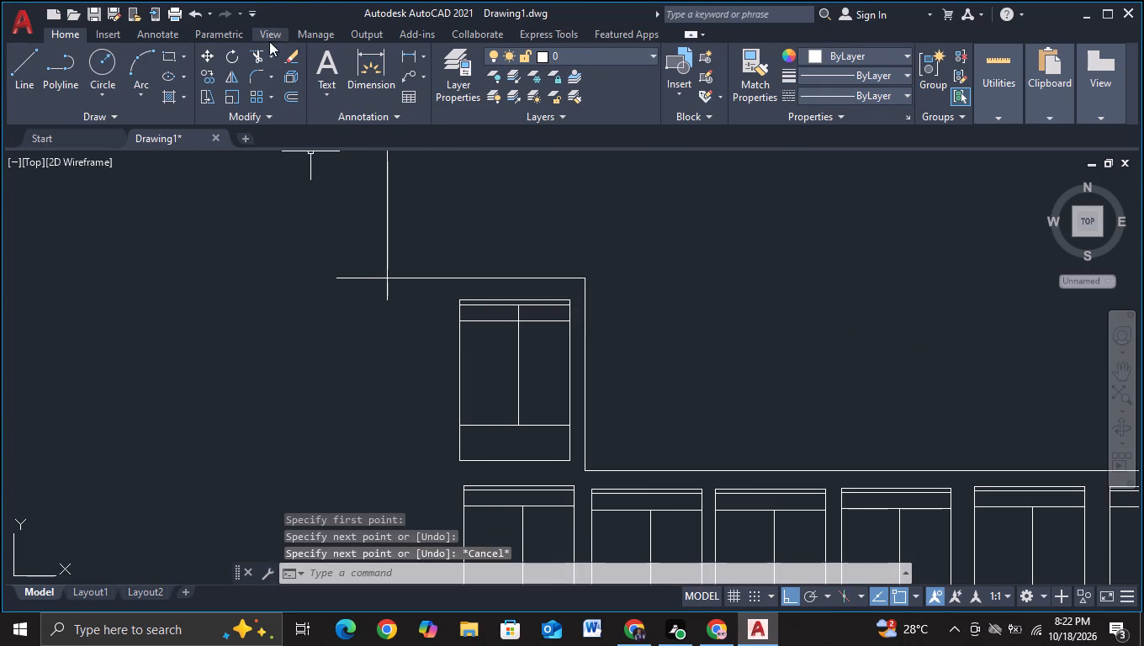
Trim the overshooting ends of the horizontal and vertical lines where they meet at the upper step's inner corner.
{"action": "left_click", "coordinate": [252, 53]}
{"action": "left_click_drag", "start_coordinate": [357, 266], "coordinate": [382, 298]}
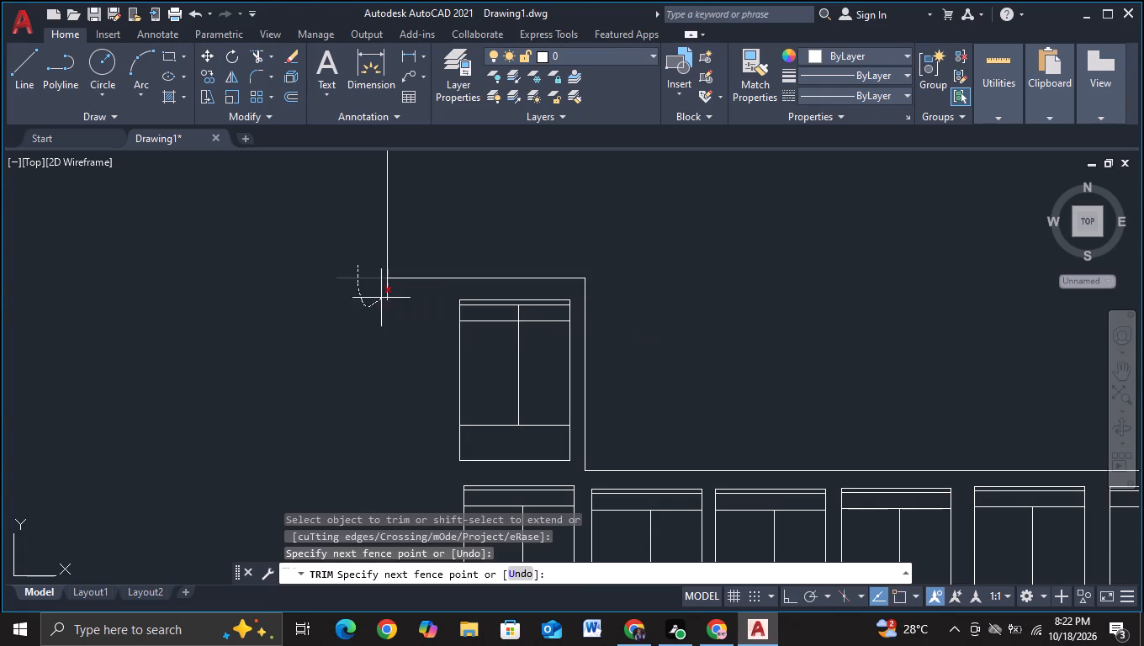
{"action": "left_click_drag", "start_coordinate": [382, 298], "coordinate": [400, 293]}
Draw a vertical line just right of the upper step's vertical, from below the step up to the top line's level, and join it to the old corner.
{"action": "scroll", "coordinate": [379, 340], "scroll_direction": "down", "scroll_amount": 2}
{"action": "middle_click_drag", "start_coordinate": [372, 378], "coordinate": [416, 321]}
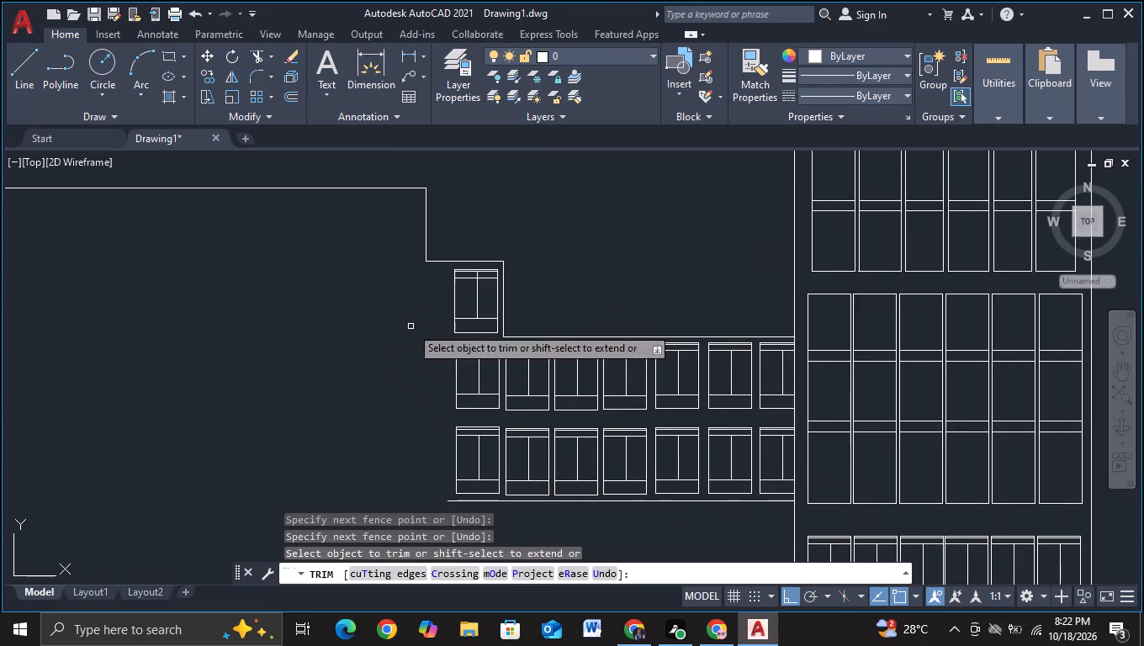
{"action": "left_click", "coordinate": [39, 88]}
{"action": "scroll", "coordinate": [438, 286], "scroll_direction": "up", "scroll_amount": 2}
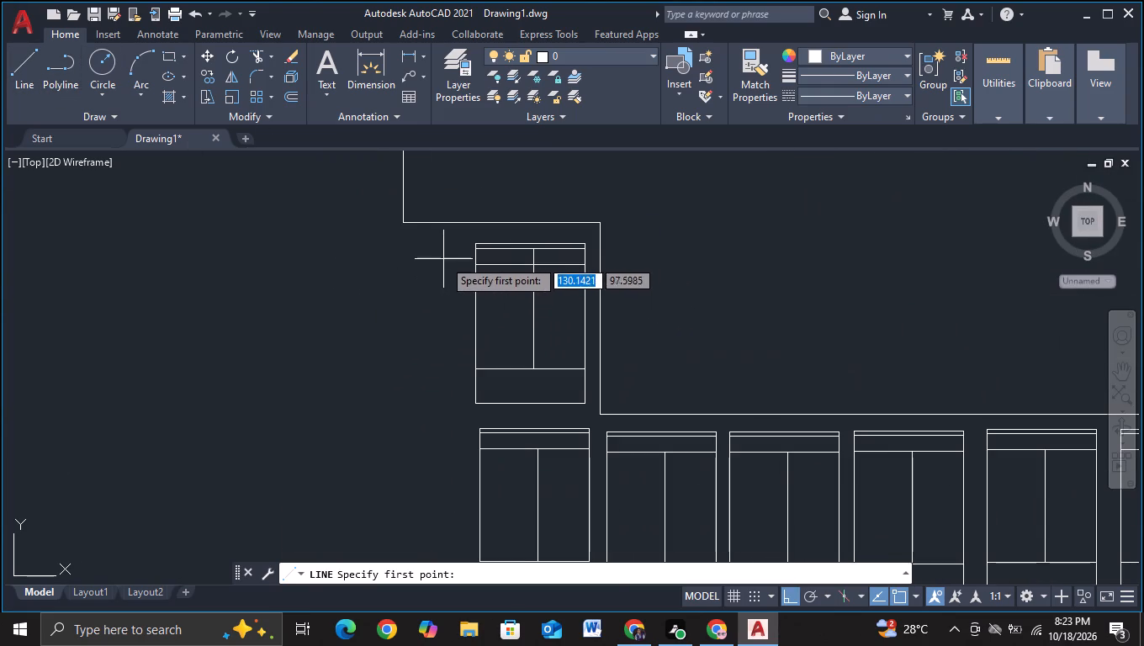
{"action": "left_click", "coordinate": [444, 246]}
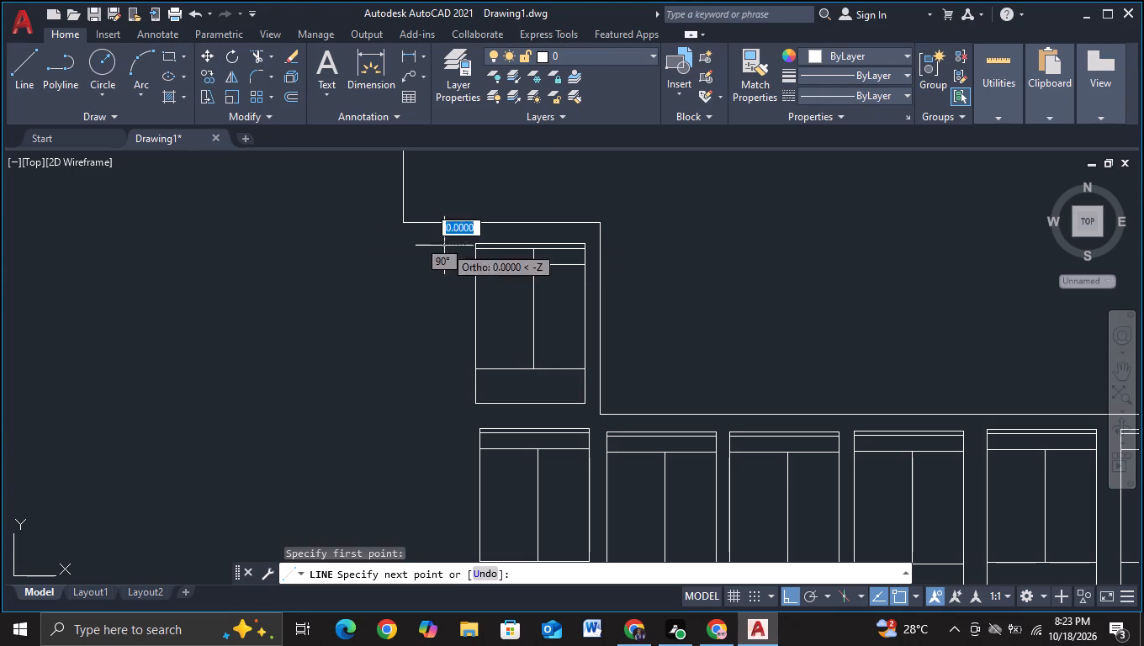
{"action": "middle_click_drag", "start_coordinate": [455, 177], "coordinate": [475, 470]}
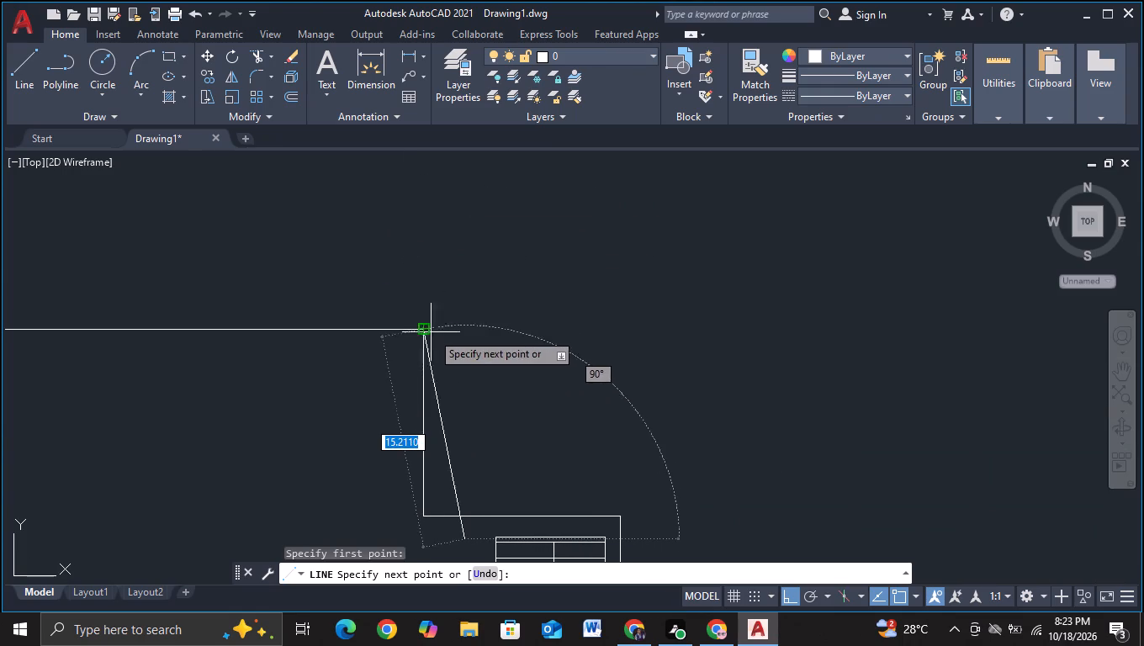
{"action": "left_click", "coordinate": [464, 330]}
{"action": "left_click", "coordinate": [423, 328]}
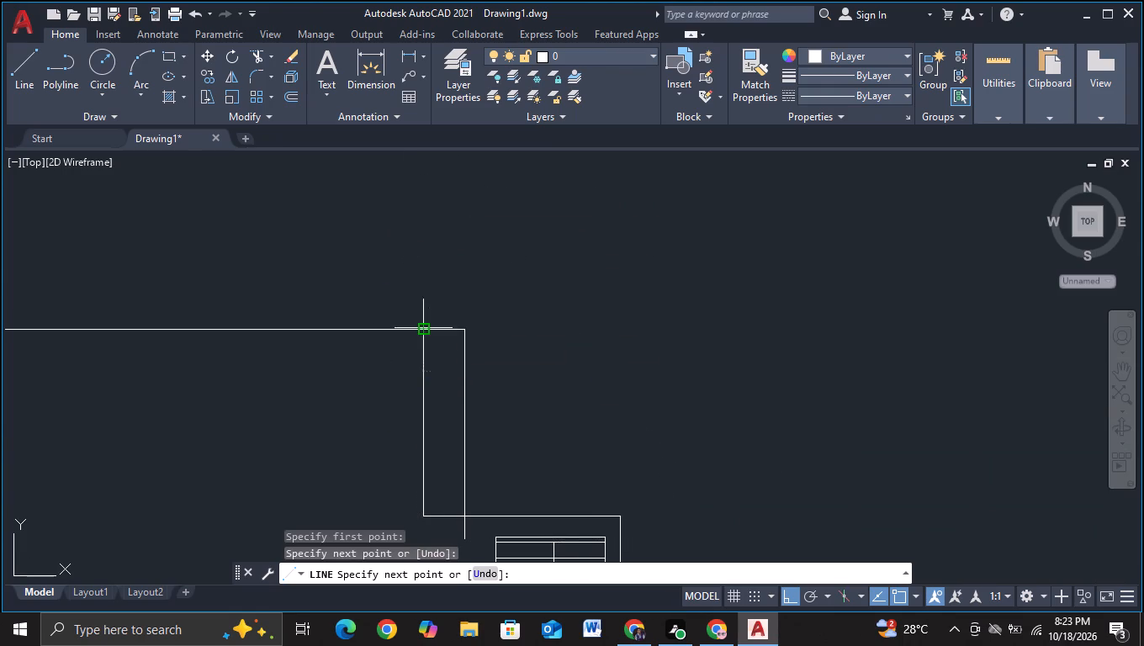
{"action": "key", "text": "Escape"}
Trim away the old upper step vertical, the leftover horizontal piece beside it and the new vertical's stub below the step.
{"action": "left_click", "coordinate": [259, 58]}
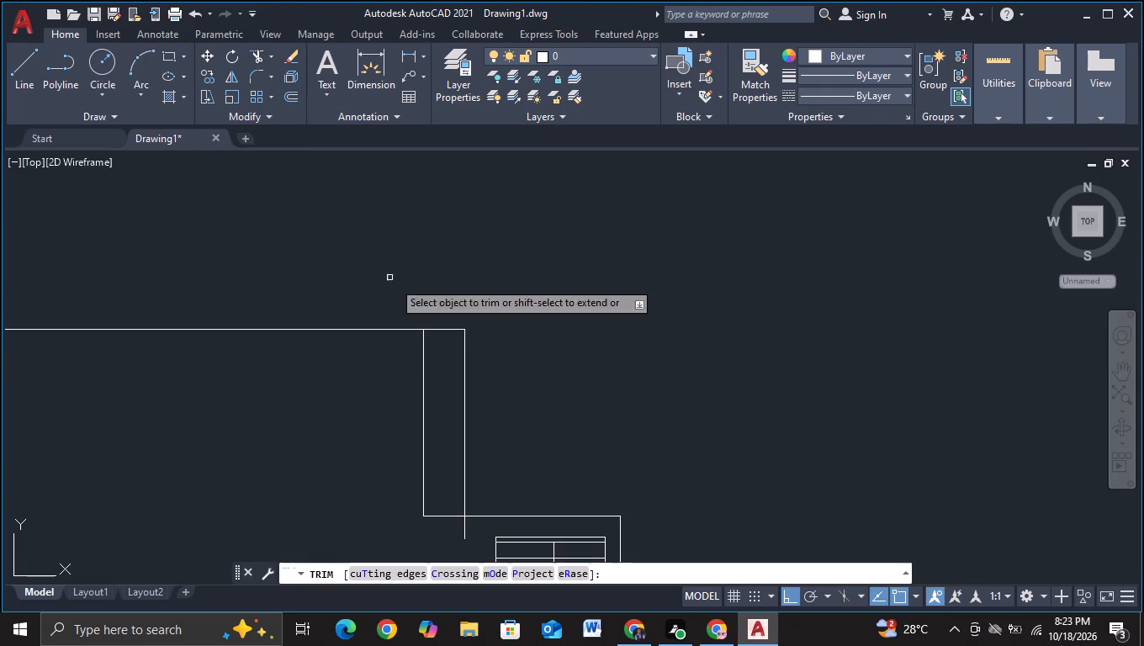
{"action": "left_click_drag", "start_coordinate": [428, 379], "coordinate": [414, 506]}
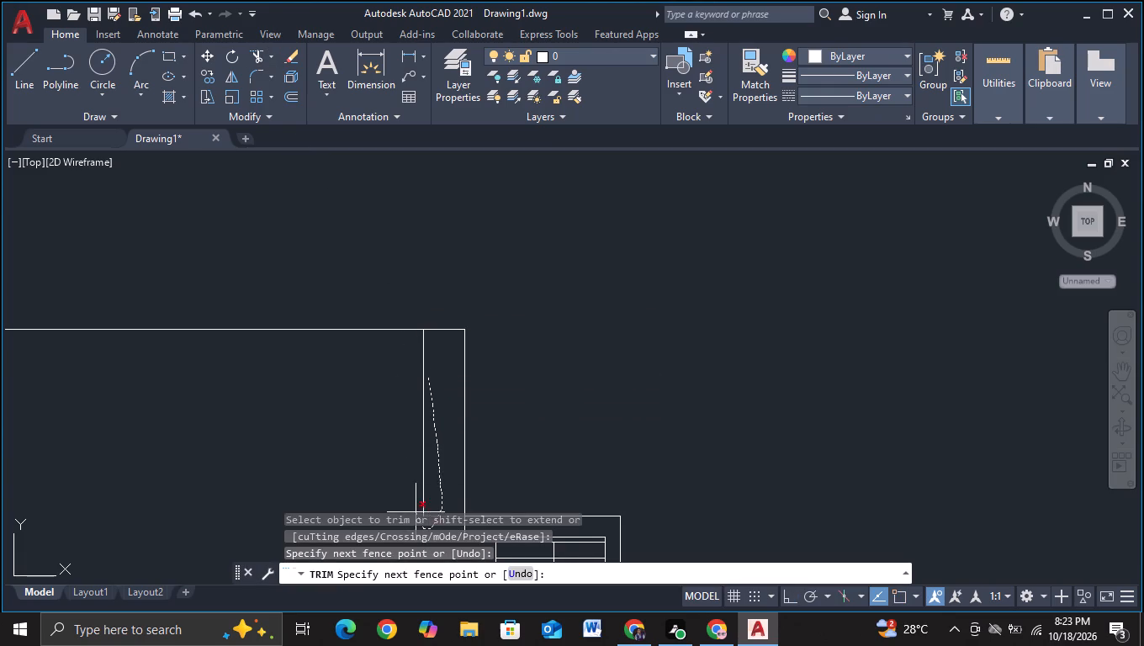
{"action": "left_click_drag", "start_coordinate": [414, 506], "coordinate": [444, 442]}
{"action": "scroll", "coordinate": [494, 434], "scroll_direction": "down", "scroll_amount": 1}
{"action": "middle_click_drag", "start_coordinate": [535, 441], "coordinate": [559, 316]}
{"action": "scroll", "coordinate": [537, 438], "scroll_direction": "up", "scroll_amount": 1}
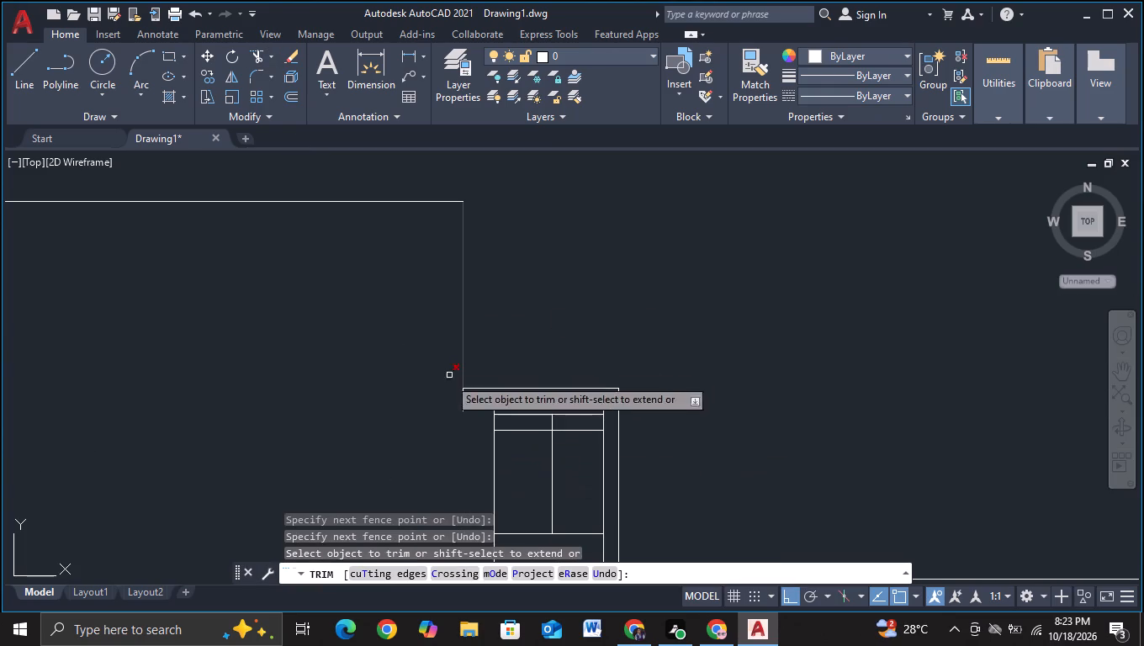
{"action": "left_click", "coordinate": [462, 399]}
{"action": "scroll", "coordinate": [601, 289], "scroll_direction": "down", "scroll_amount": 2}
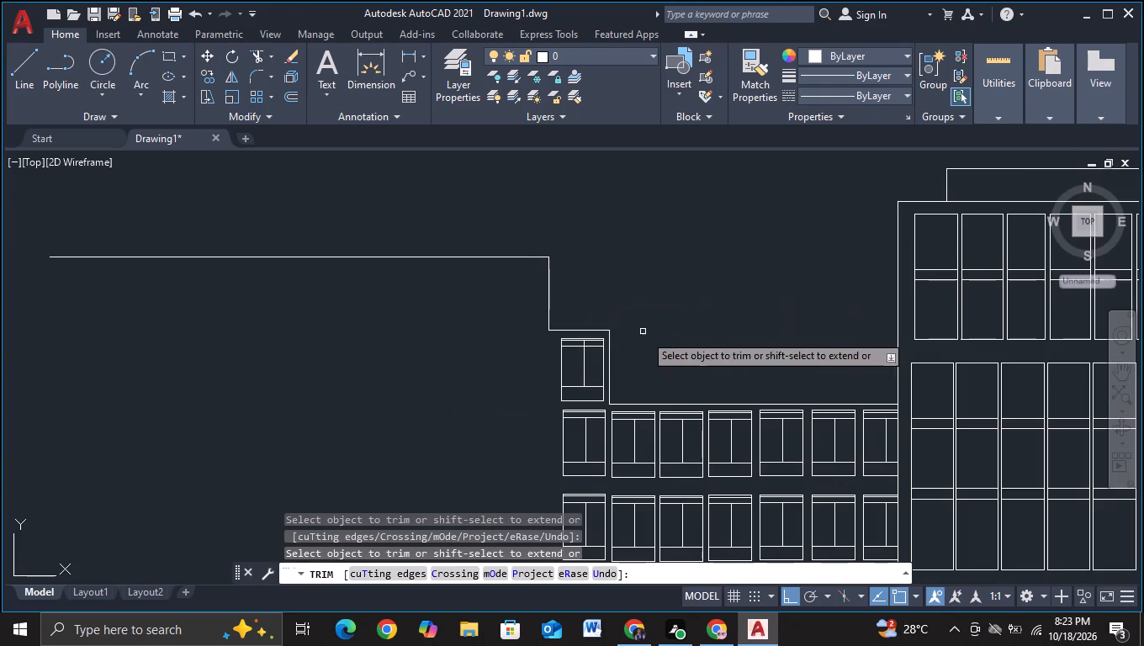
{"action": "middle_click_drag", "start_coordinate": [653, 343], "coordinate": [670, 295]}
{"action": "key", "text": "Escape"}
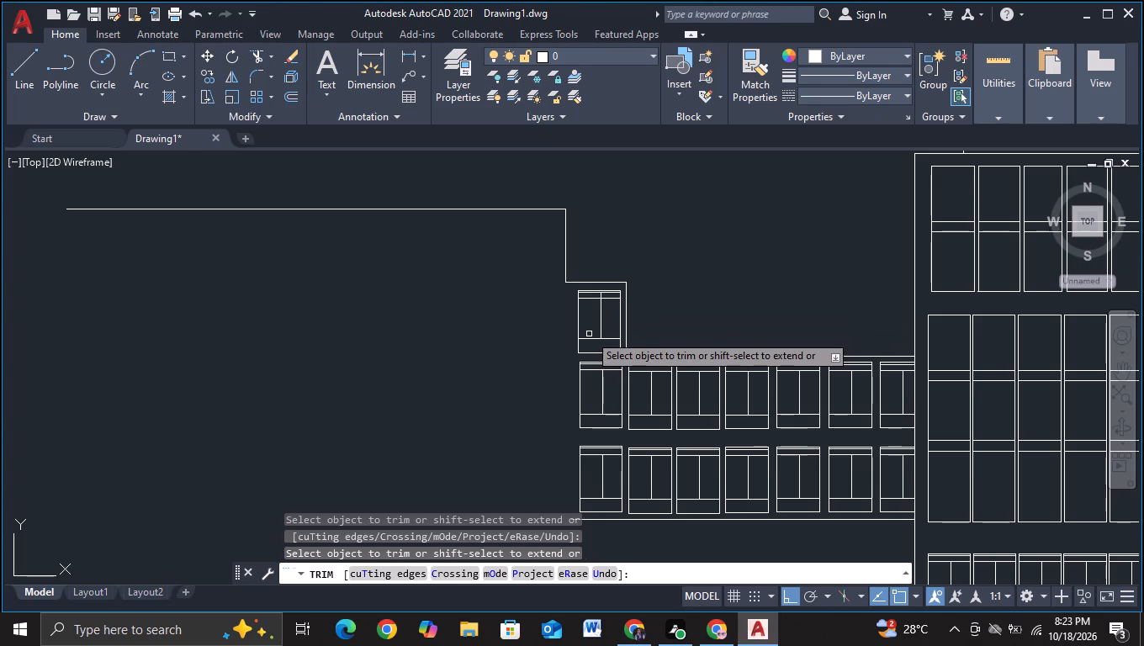
{"action": "scroll", "coordinate": [592, 346], "scroll_direction": "up", "scroll_amount": 1}
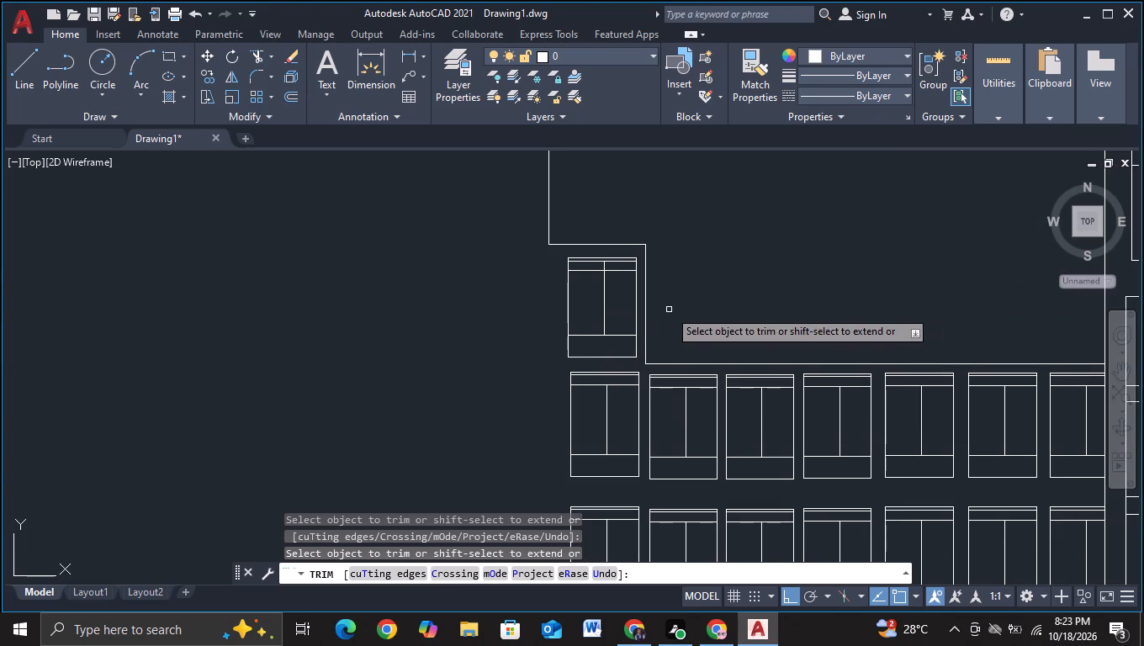
{"action": "middle_click_drag", "start_coordinate": [669, 310], "coordinate": [692, 244]}
{"action": "scroll", "coordinate": [686, 262], "scroll_direction": "down", "scroll_amount": 2}
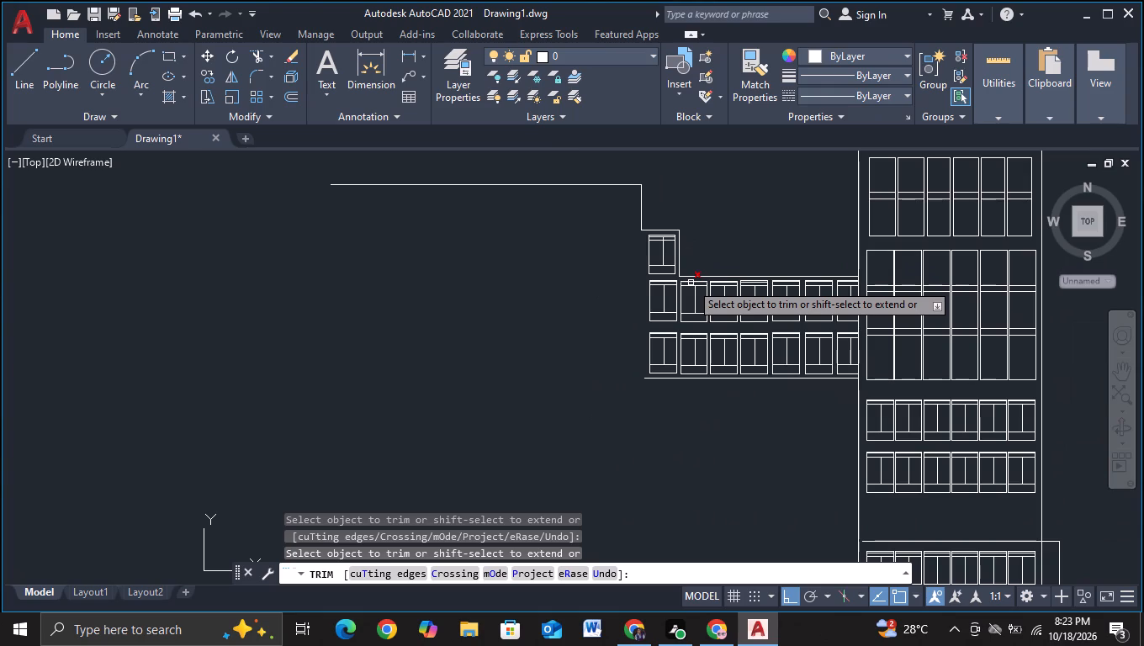
{"action": "key", "text": "Escape"}
With ortho off, copy the leftmost panels of both rows up and left, stacked under the top line beside the upper step's vertical.
{"action": "middle_click_drag", "start_coordinate": [610, 293], "coordinate": [603, 326]}
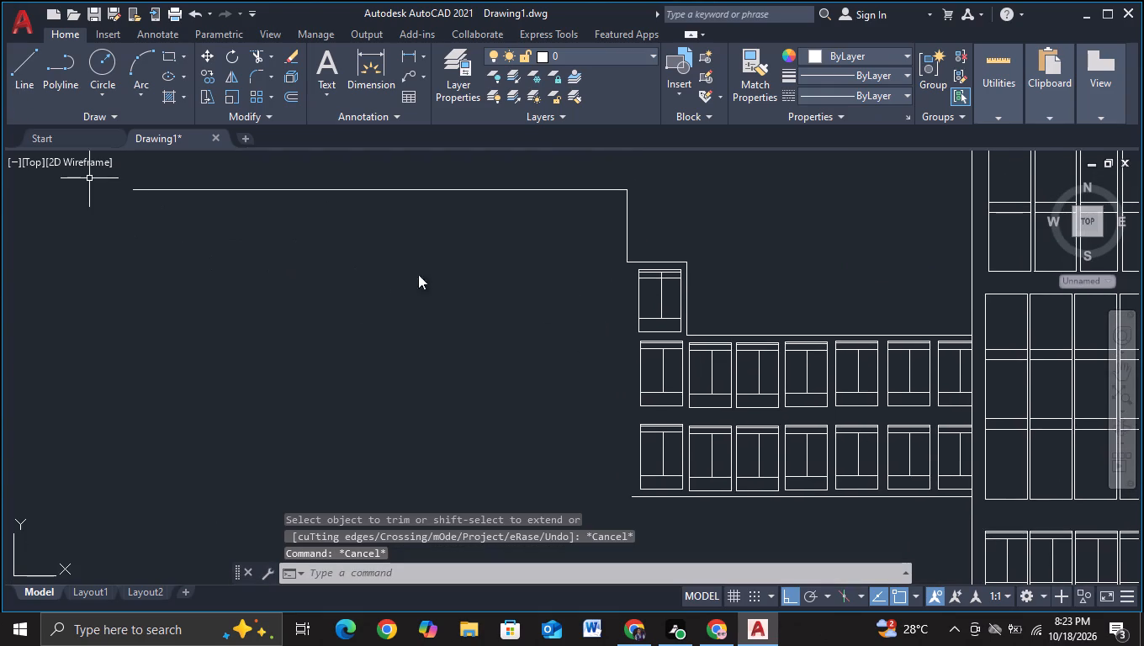
{"action": "scroll", "coordinate": [588, 361], "scroll_direction": "up", "scroll_amount": 1}
{"action": "middle_click_drag", "start_coordinate": [596, 367], "coordinate": [486, 304]}
{"action": "key", "text": "Escape"}
{"action": "key", "text": "Escape"}
{"action": "key", "text": "Escape"}
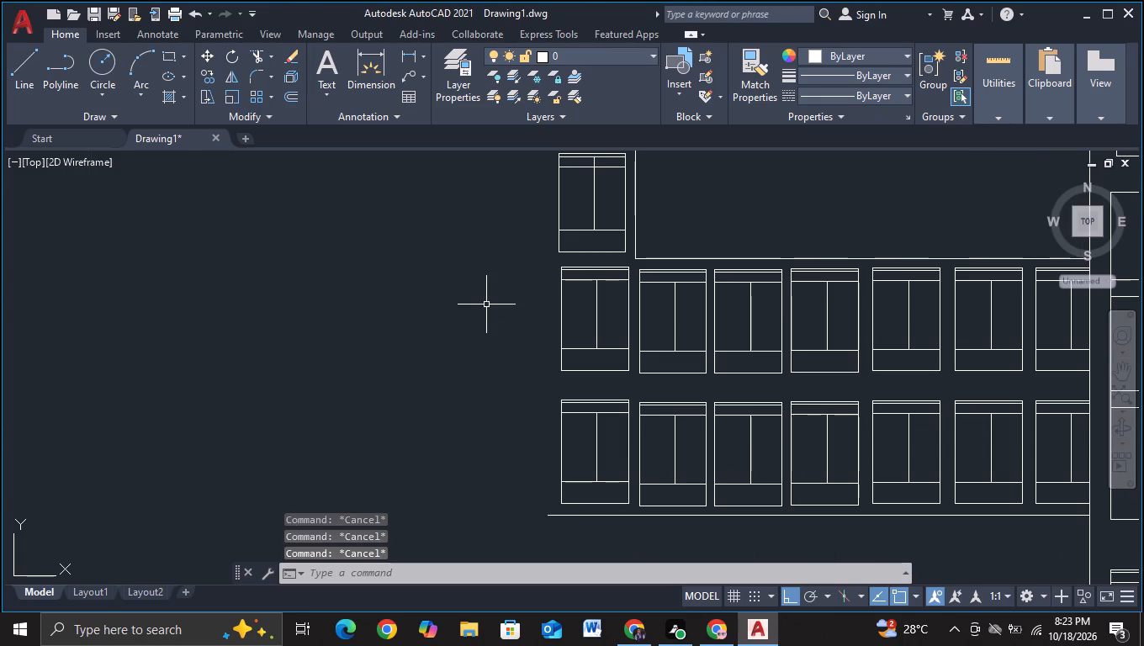
{"action": "key", "text": "Escape"}
{"action": "middle_click_drag", "start_coordinate": [515, 362], "coordinate": [485, 329]}
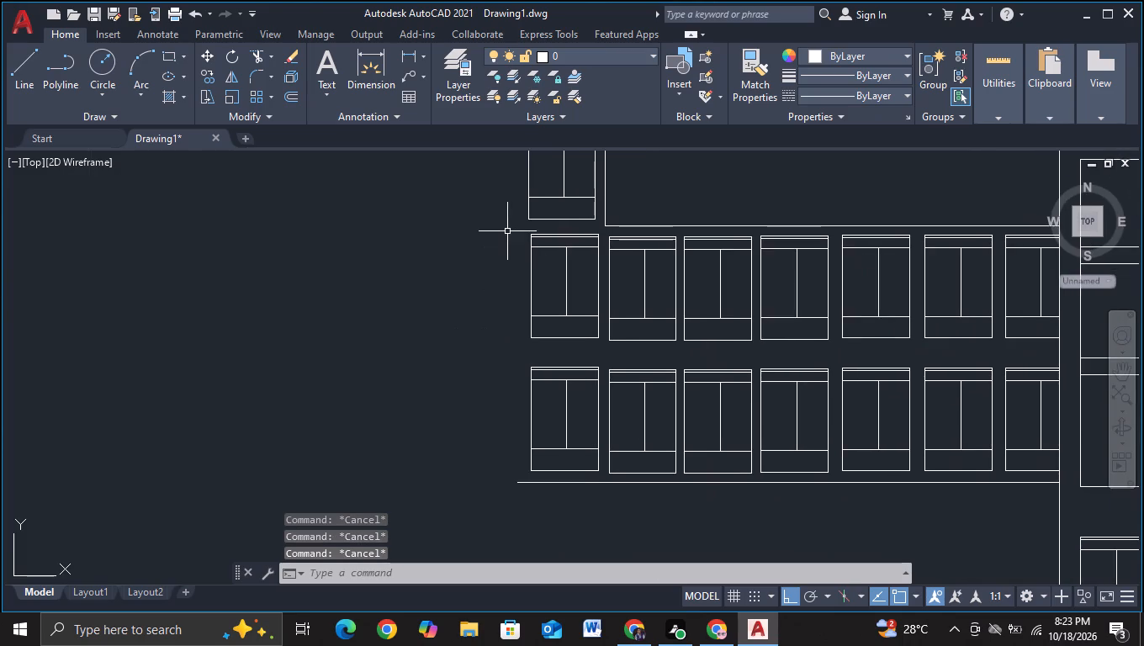
{"action": "left_click", "coordinate": [511, 222]}
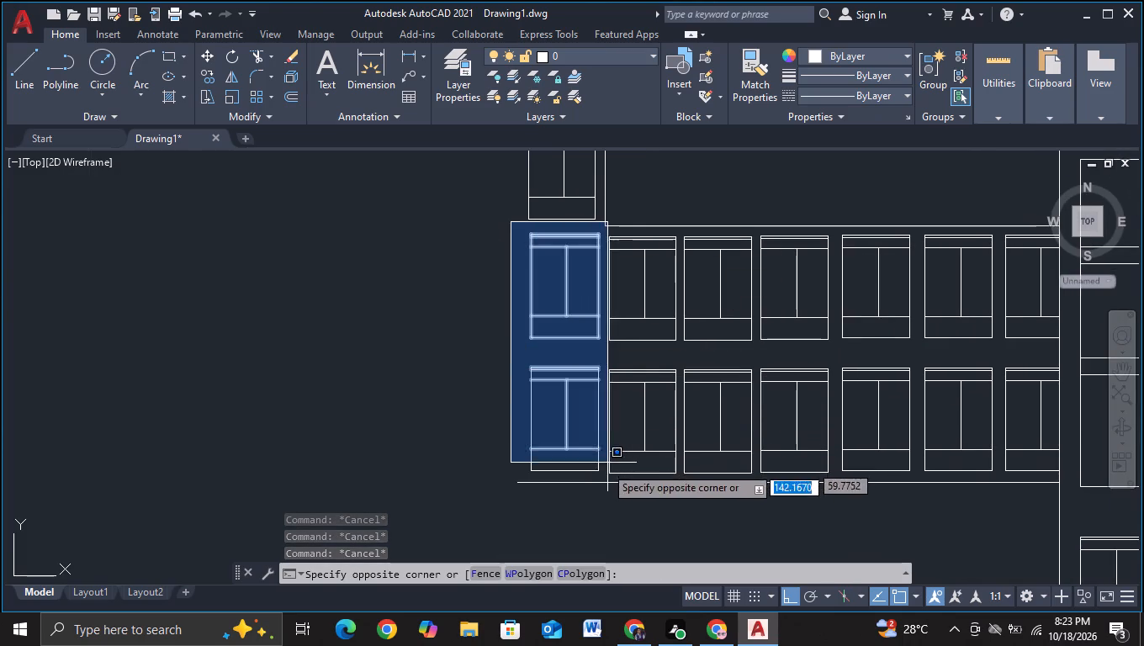
{"action": "left_click", "coordinate": [606, 477]}
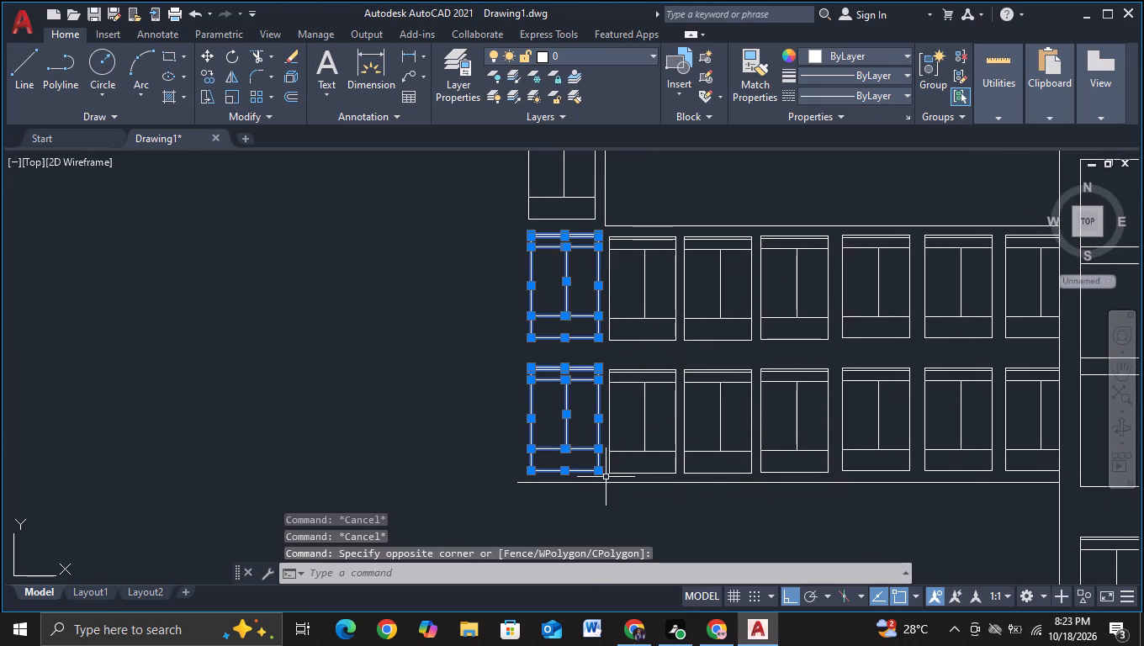
{"action": "key", "text": "c"}
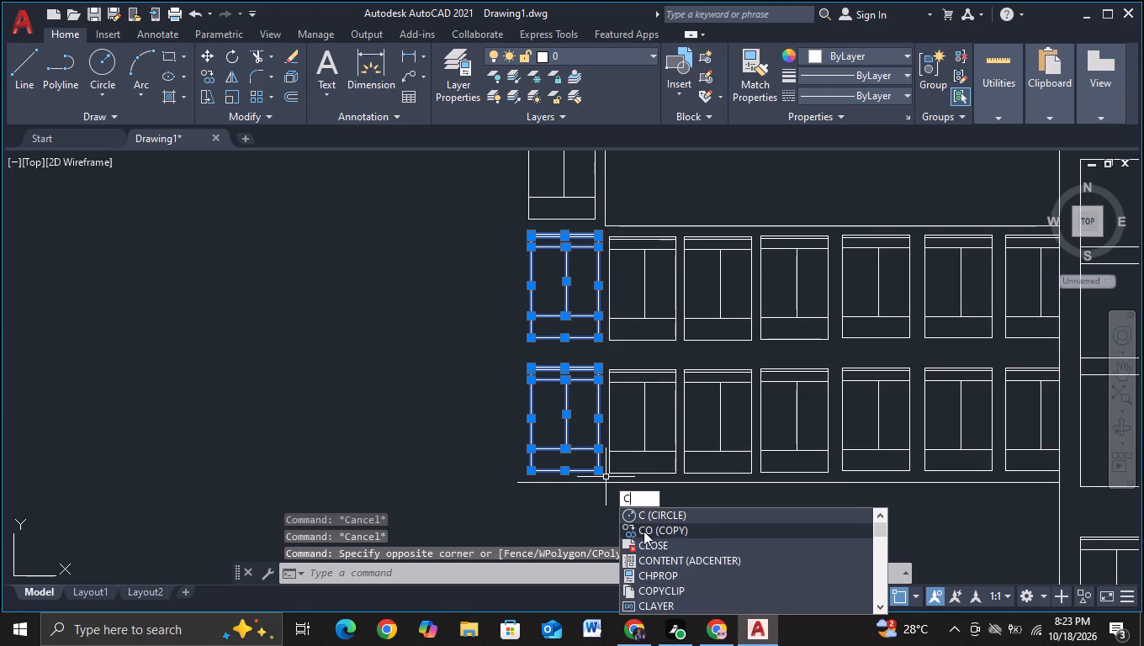
{"action": "left_click", "coordinate": [643, 531]}
{"action": "left_click", "coordinate": [575, 405]}
{"action": "middle_click_drag", "start_coordinate": [450, 338], "coordinate": [480, 495]}
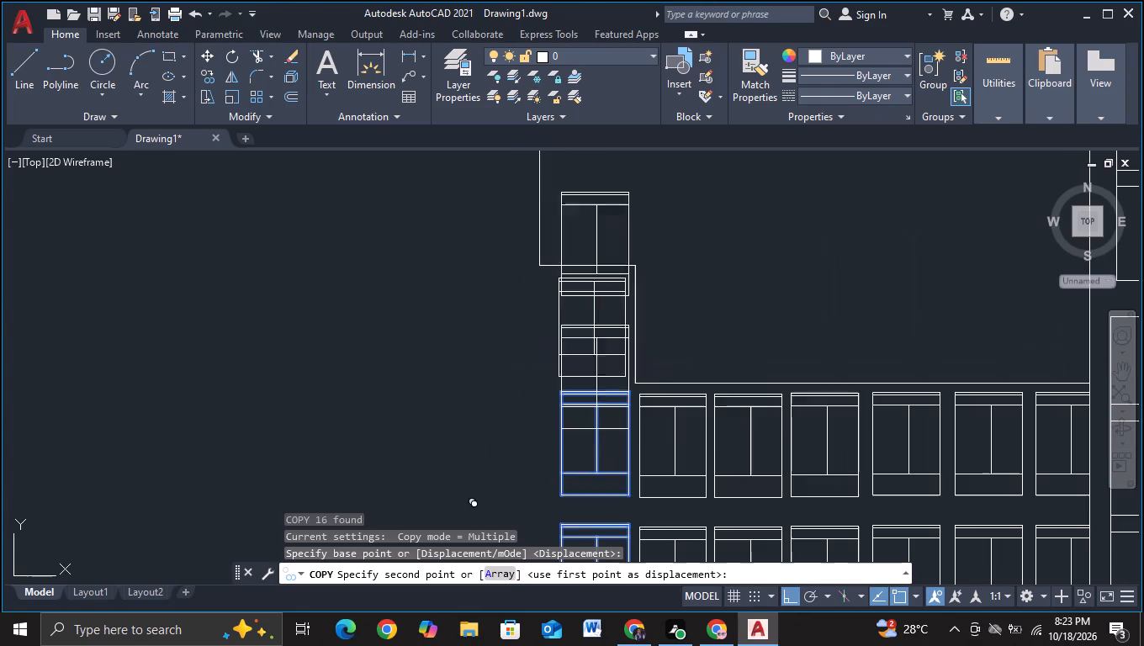
{"action": "key", "text": "F8"}
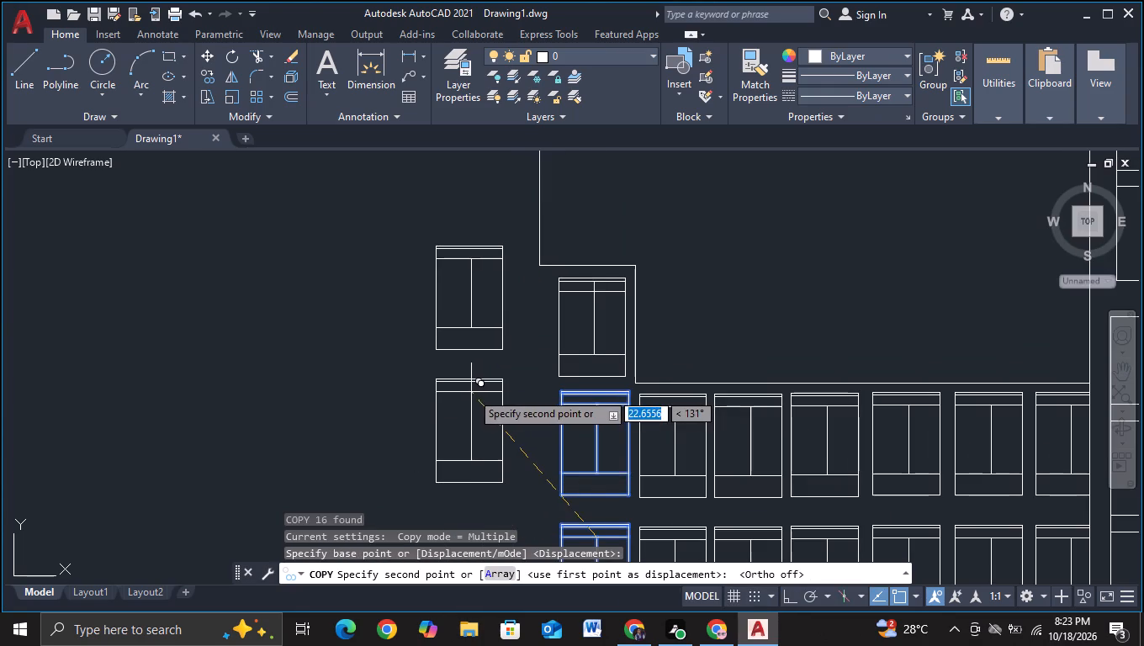
{"action": "middle_click_drag", "start_coordinate": [487, 356], "coordinate": [481, 446]}
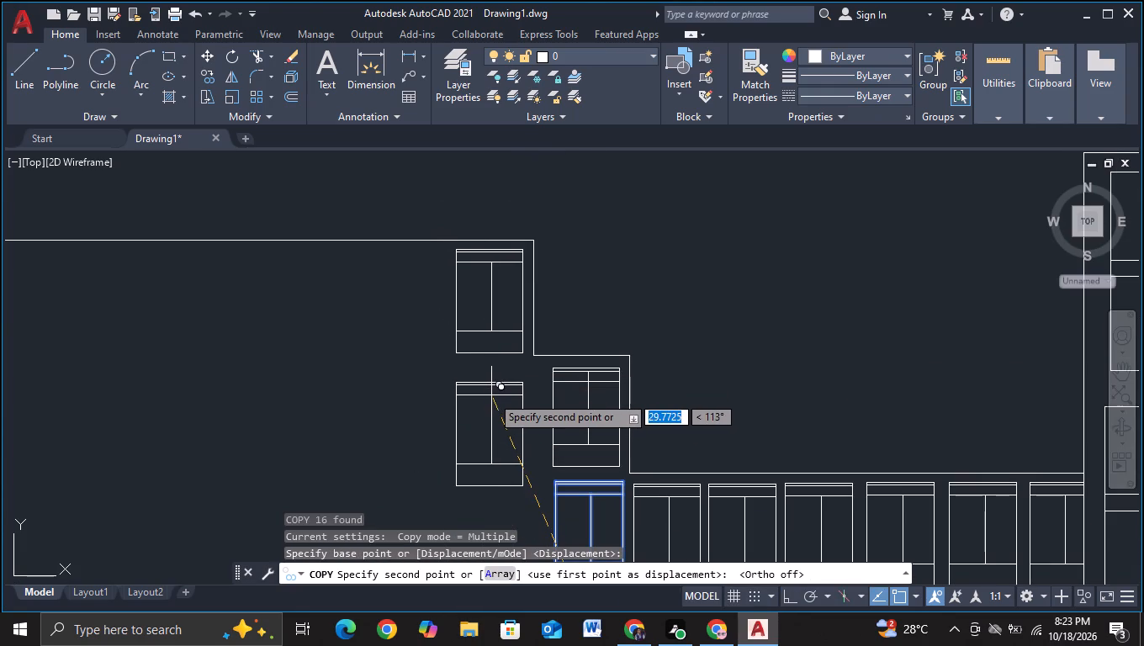
{"action": "left_click", "coordinate": [491, 395]}
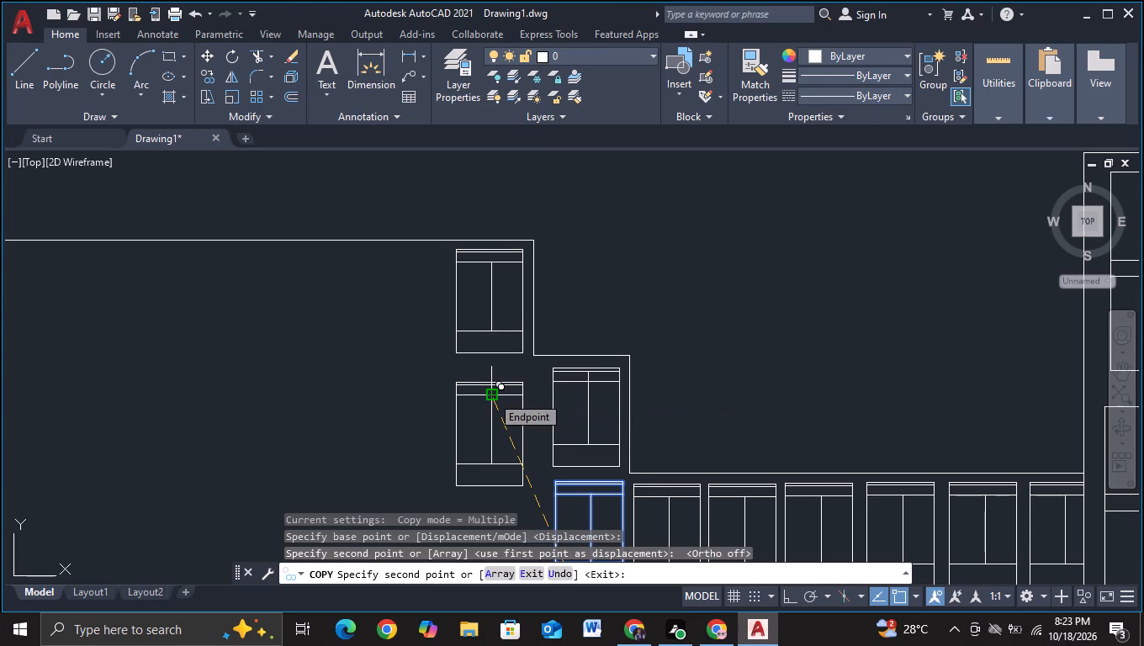
{"action": "key", "text": "Escape"}
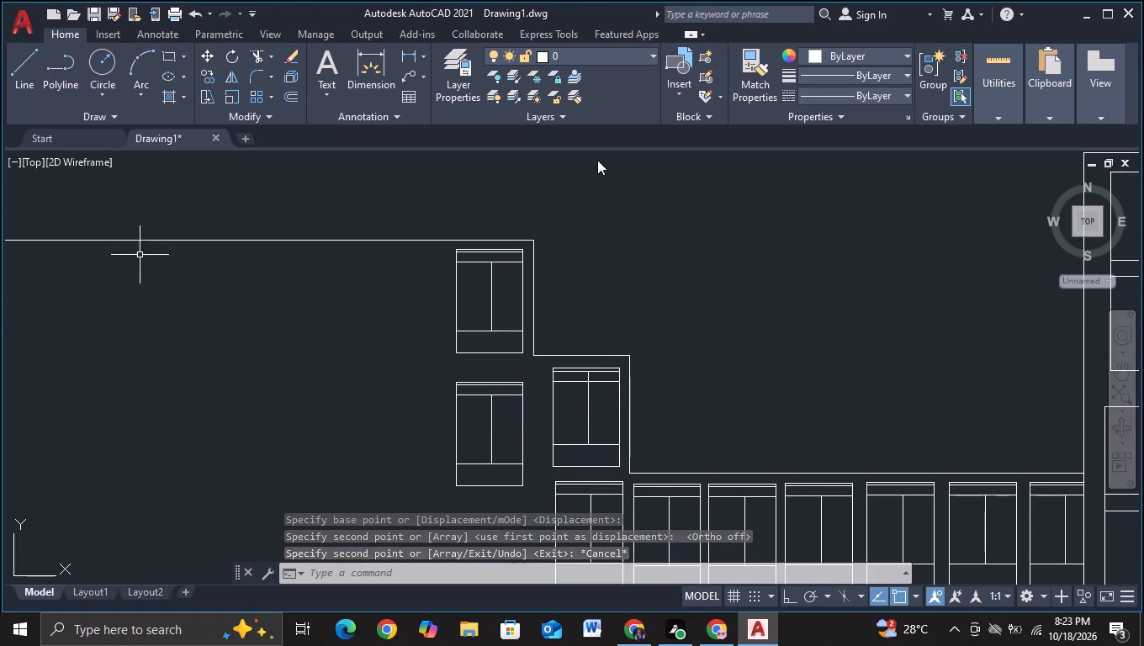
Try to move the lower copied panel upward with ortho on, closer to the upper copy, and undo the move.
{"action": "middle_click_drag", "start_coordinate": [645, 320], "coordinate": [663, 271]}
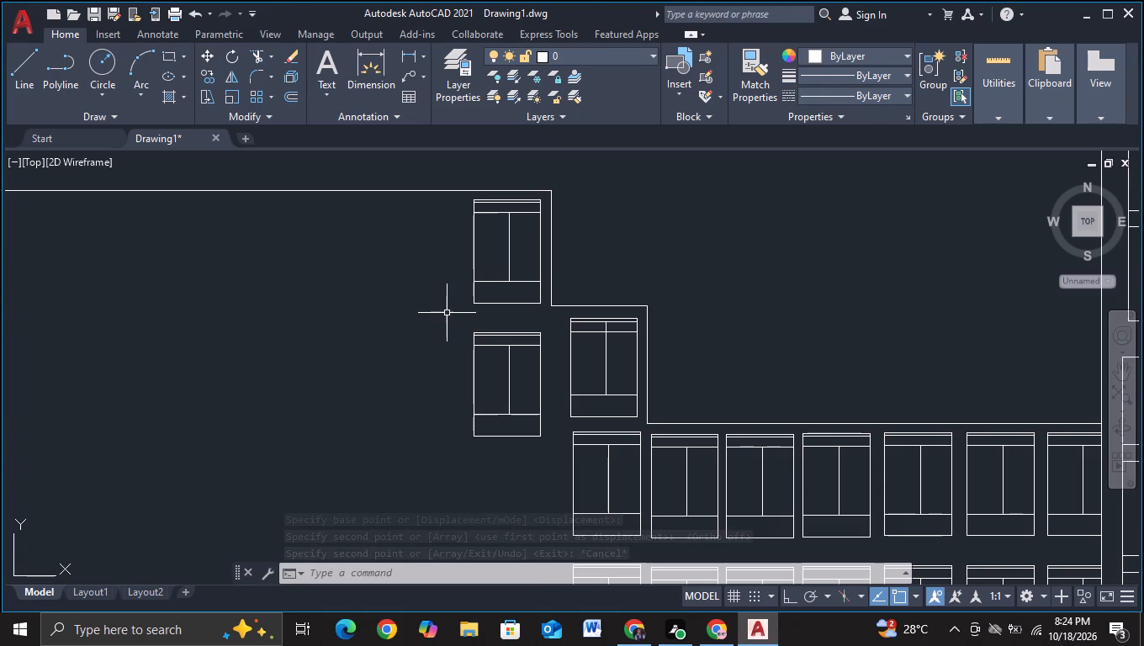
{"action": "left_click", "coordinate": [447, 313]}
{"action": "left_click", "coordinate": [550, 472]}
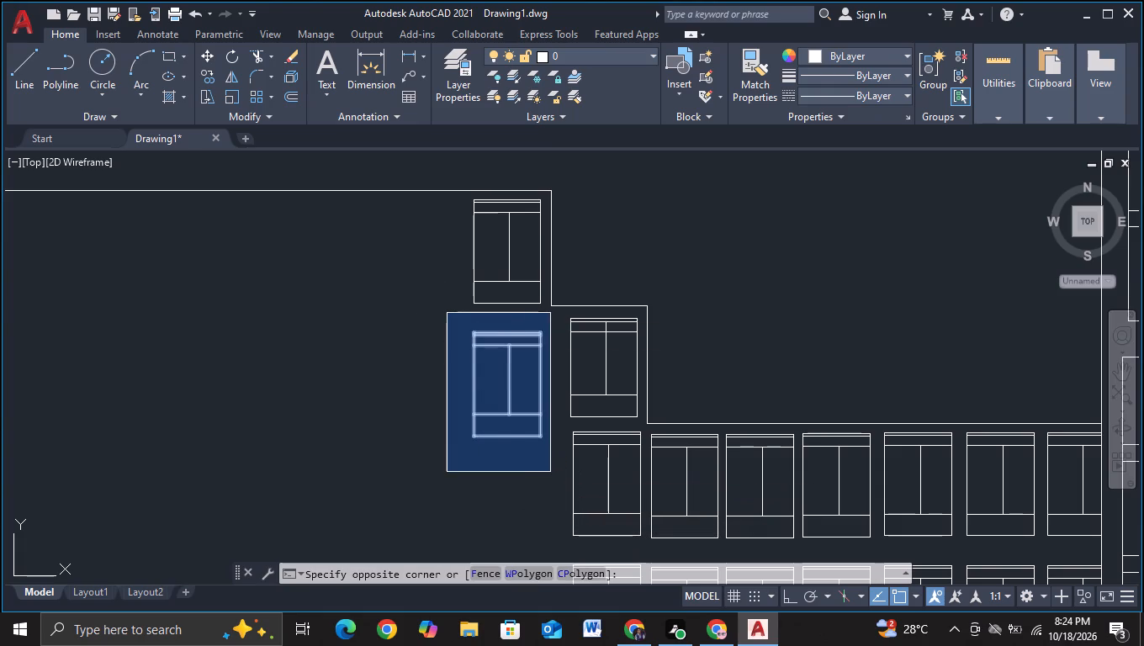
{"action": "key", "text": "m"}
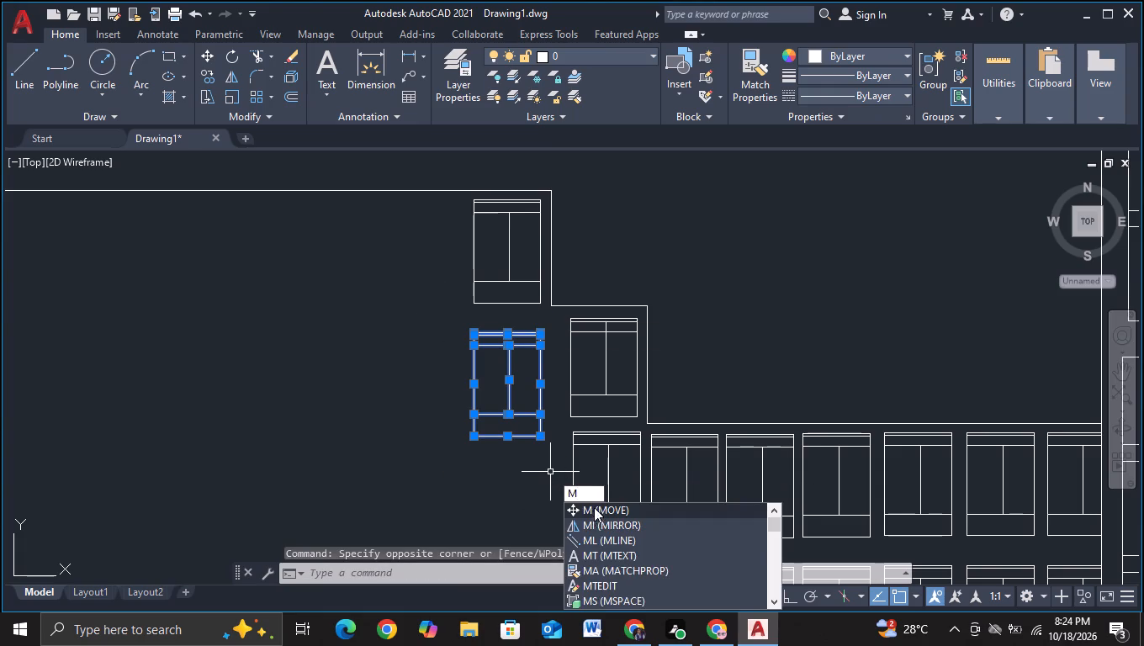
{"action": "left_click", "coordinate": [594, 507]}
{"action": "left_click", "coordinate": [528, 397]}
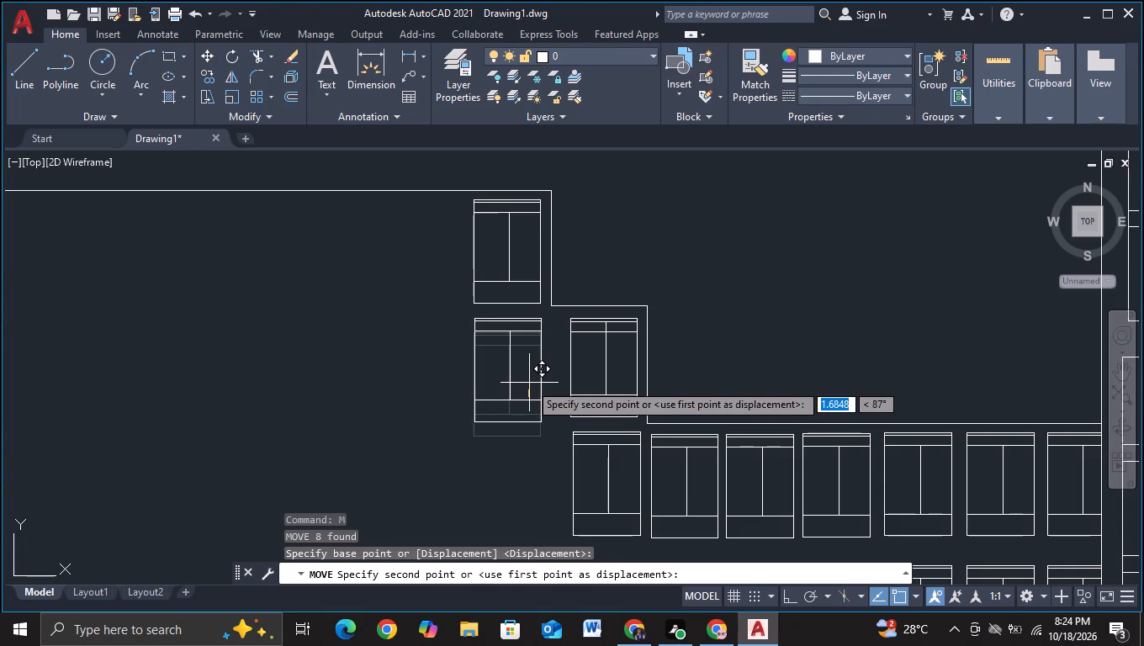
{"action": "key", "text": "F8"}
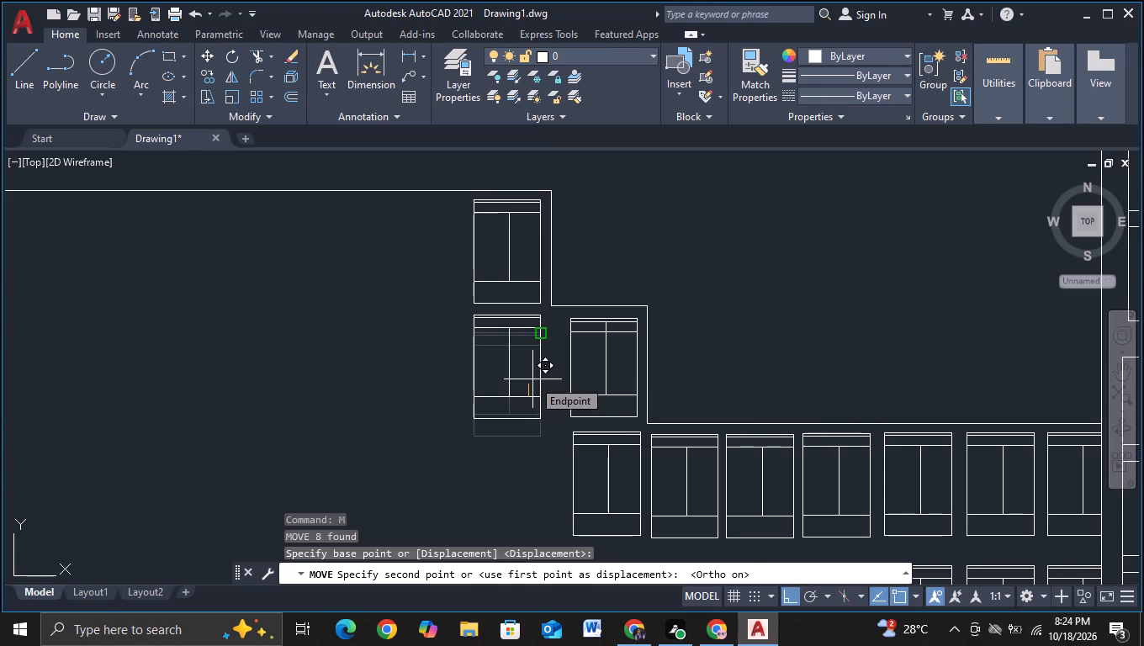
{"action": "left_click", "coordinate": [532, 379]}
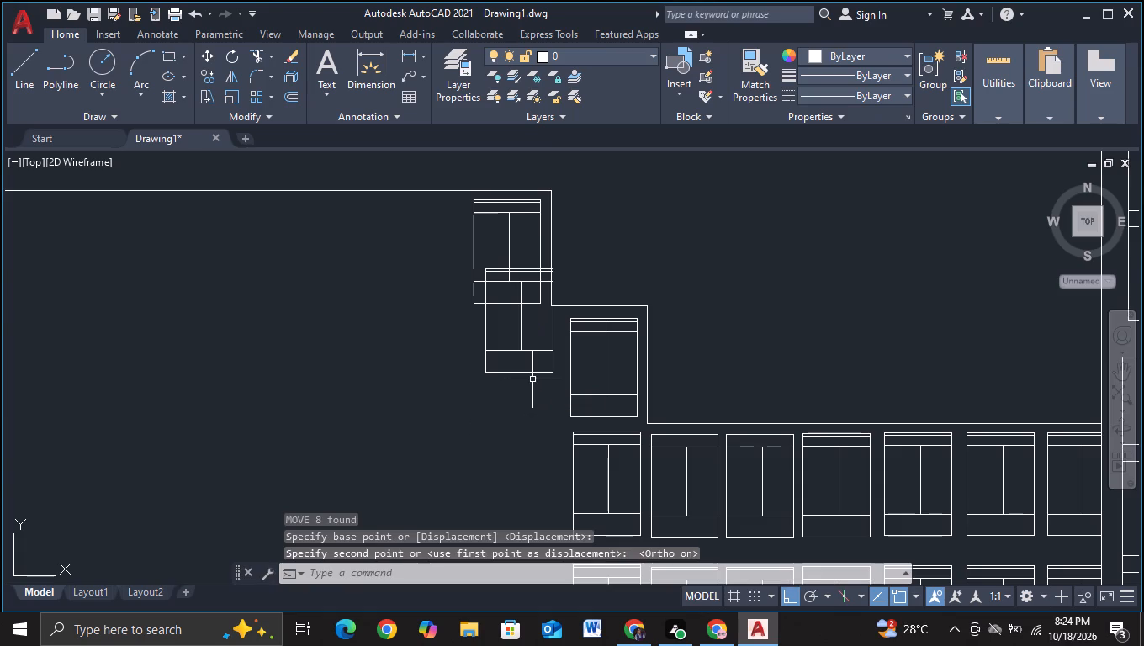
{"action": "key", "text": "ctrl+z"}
With object snap off and ortho on, move the lower copied panel straight up about 1.6 units, closer to the upper copy.
{"action": "key", "text": "F3"}
{"action": "left_click", "coordinate": [459, 320]}
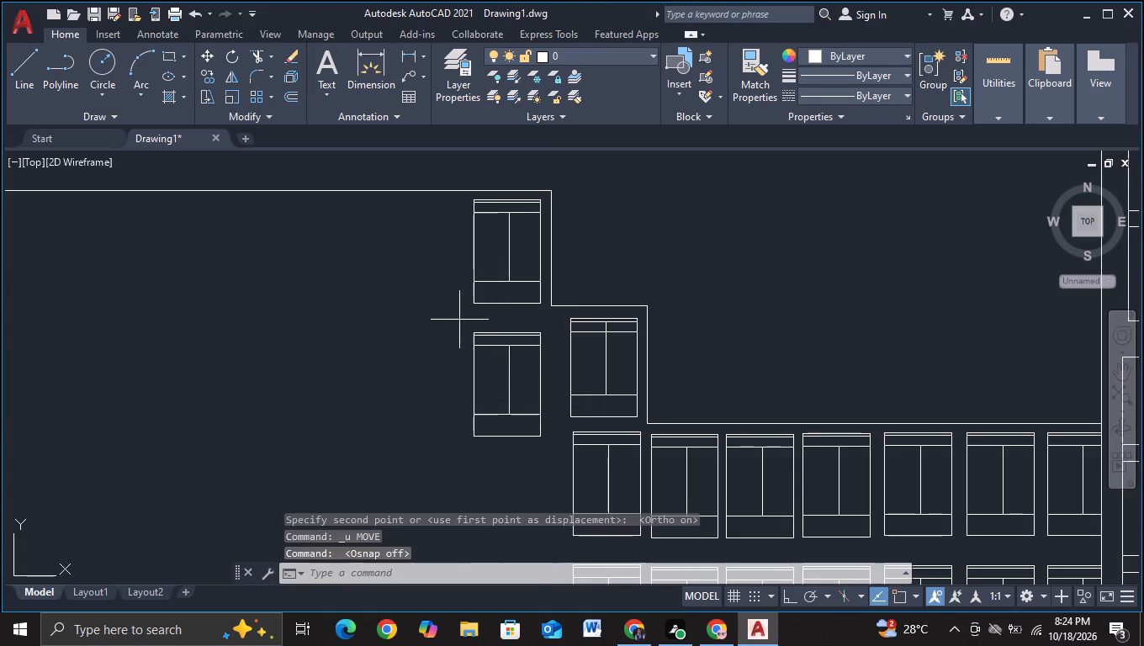
{"action": "left_click", "coordinate": [555, 458]}
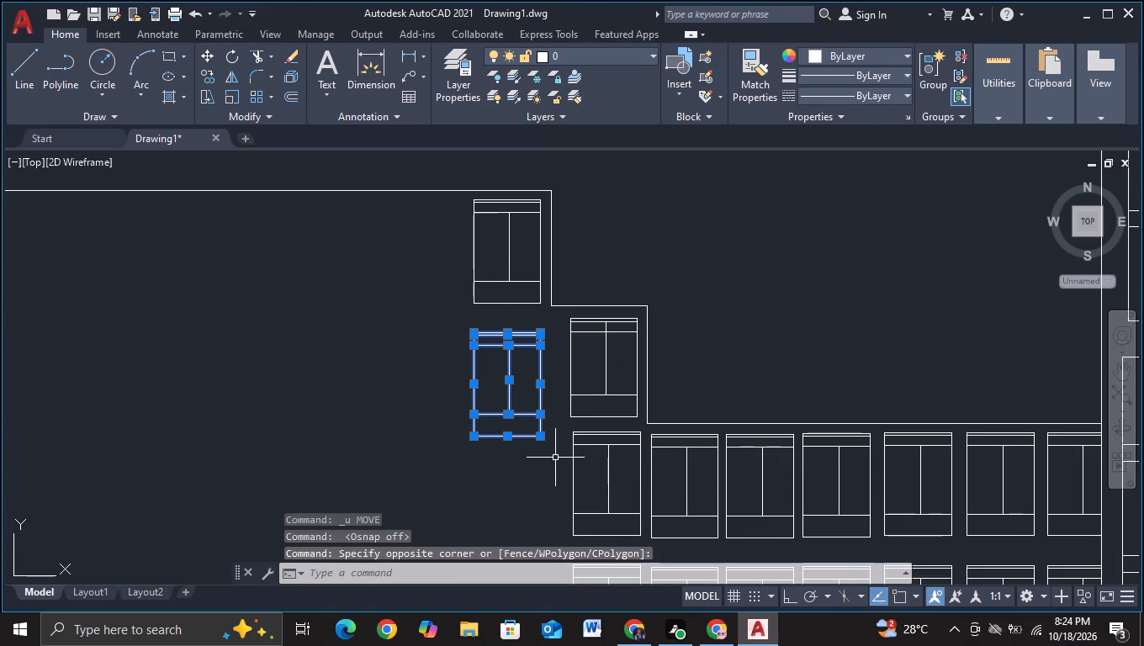
{"action": "key", "text": "m"}
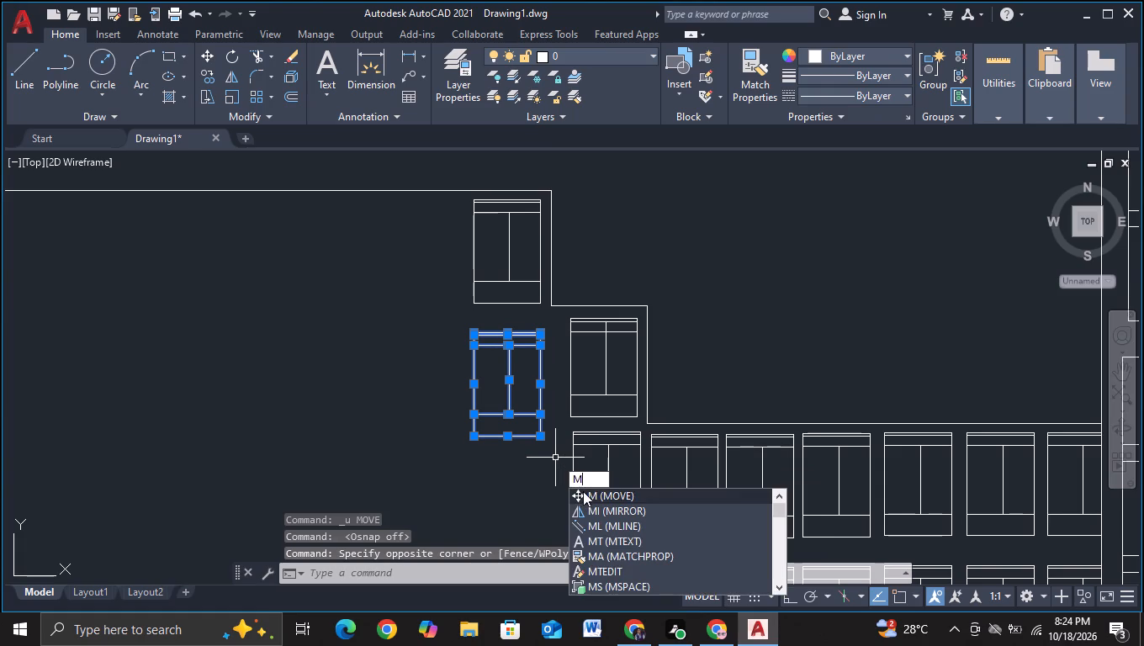
{"action": "left_click", "coordinate": [583, 491]}
{"action": "left_click", "coordinate": [526, 400]}
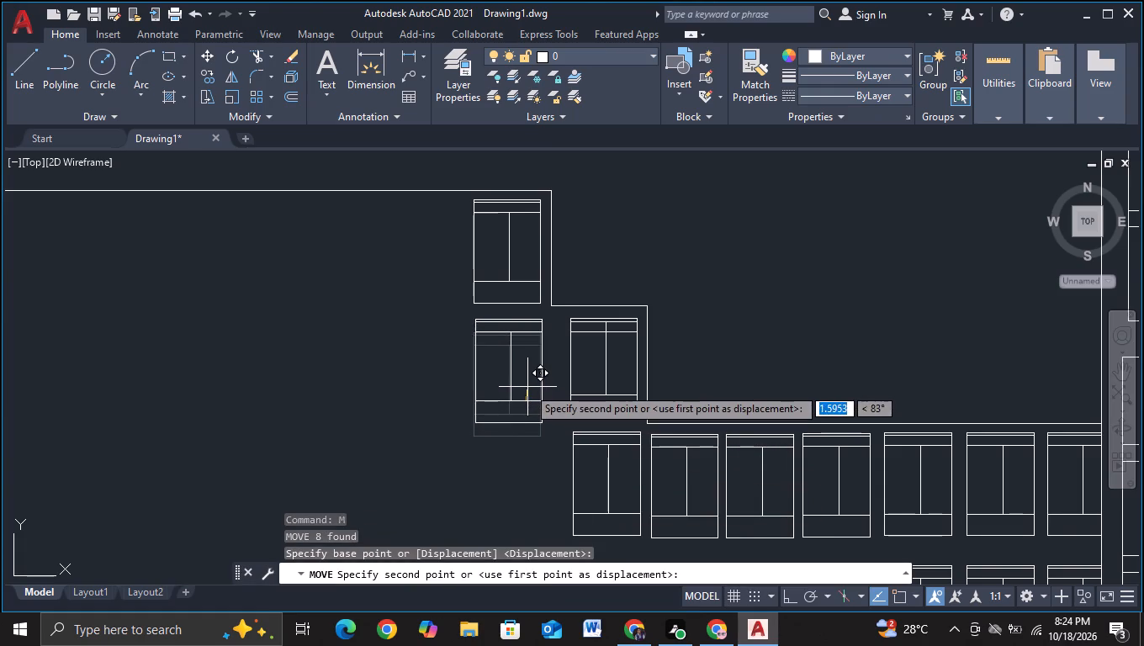
{"action": "key", "text": "F8"}
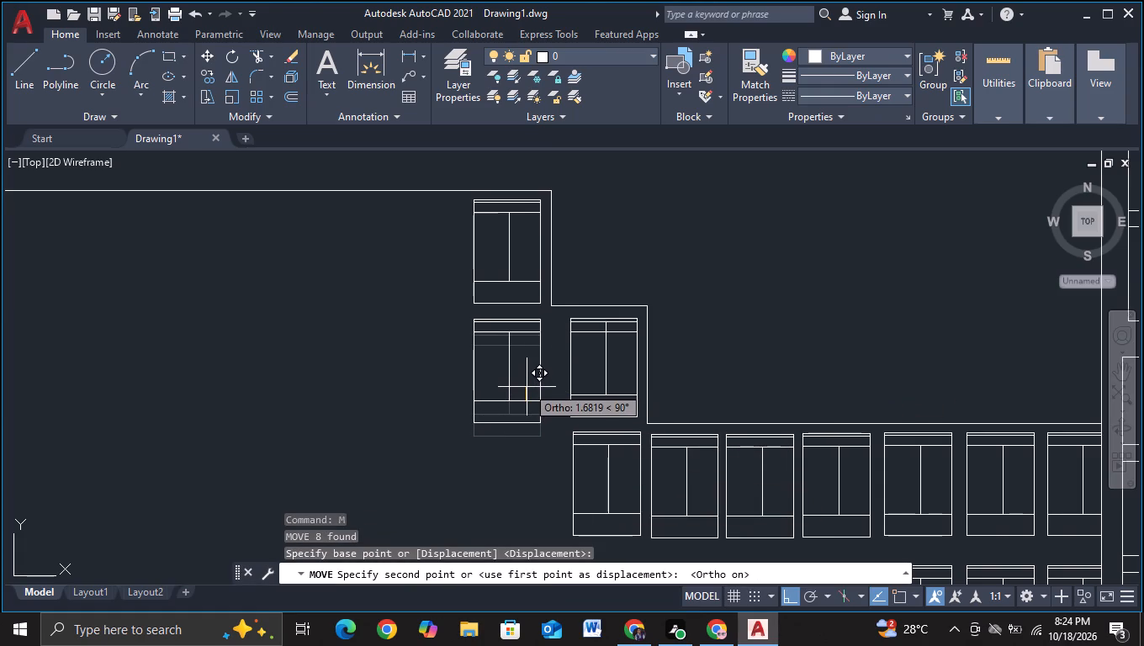
{"action": "left_click", "coordinate": [527, 387]}
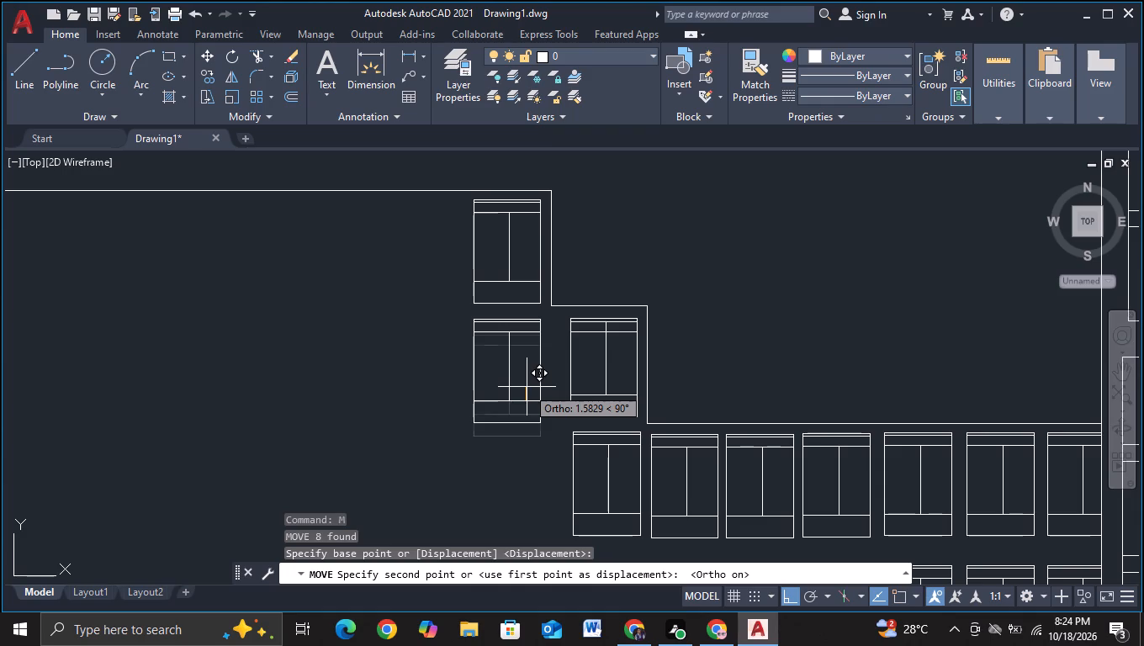
Move the two stacked panels together with the upper step's vertical and its corner piece about 1.4 units to the right.
{"action": "scroll", "coordinate": [727, 380], "scroll_direction": "down", "scroll_amount": 1}
{"action": "middle_click_drag", "start_coordinate": [728, 380], "coordinate": [726, 347]}
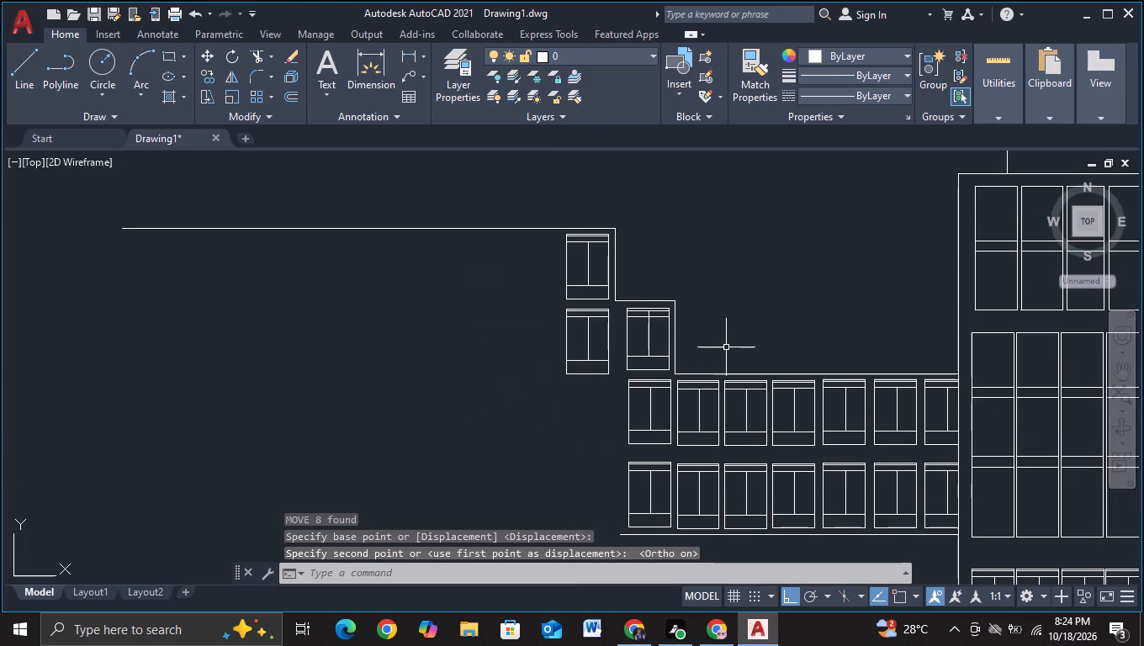
{"action": "scroll", "coordinate": [624, 326], "scroll_direction": "up", "scroll_amount": 1}
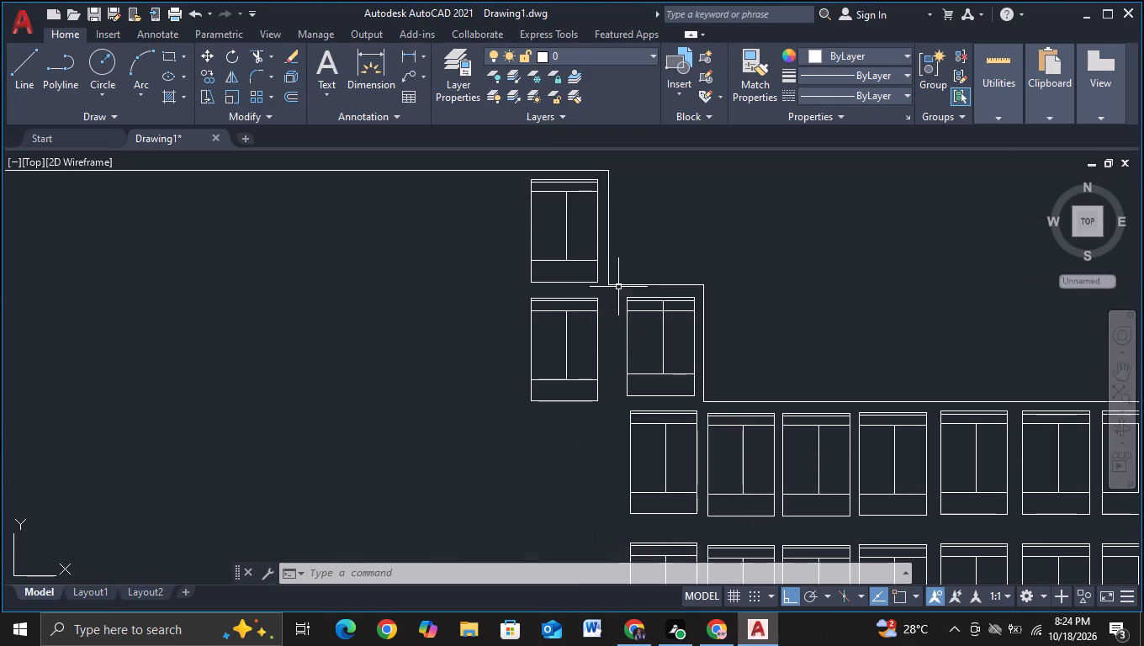
{"action": "scroll", "coordinate": [486, 200], "scroll_direction": "down", "scroll_amount": 1}
{"action": "left_click", "coordinate": [495, 168]}
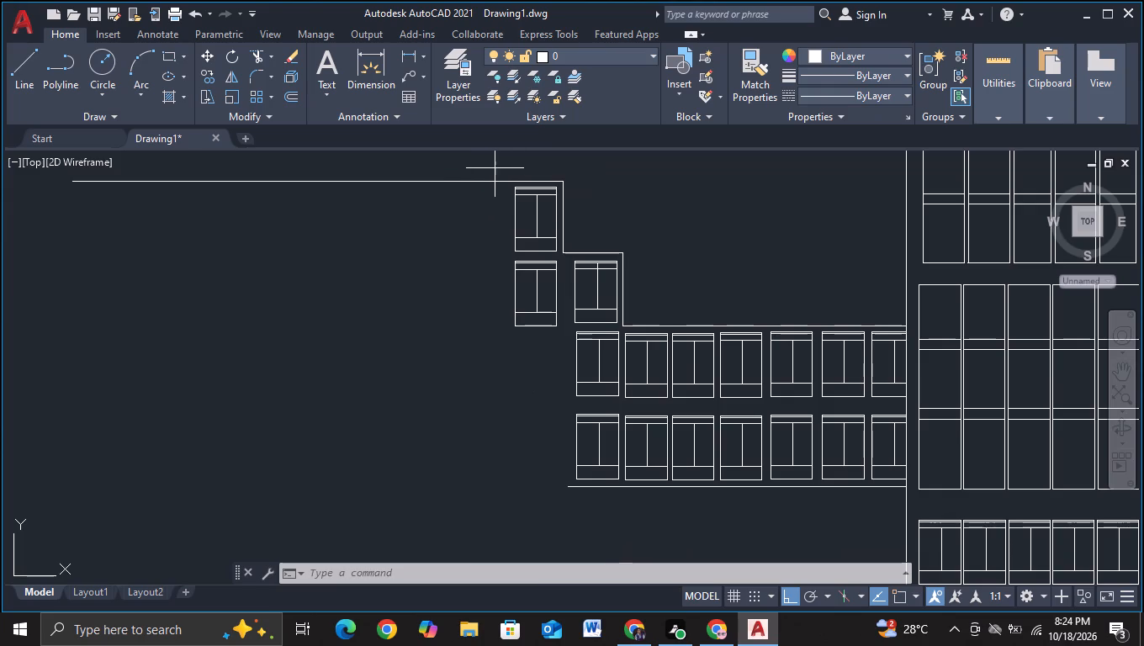
{"action": "left_click", "coordinate": [569, 346]}
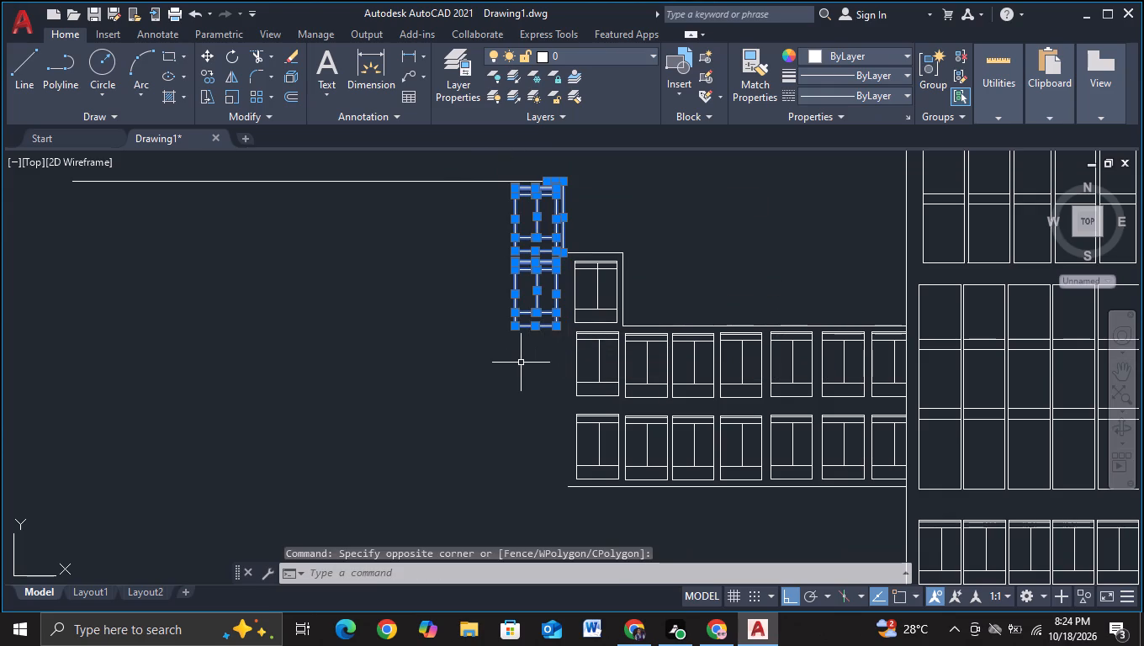
{"action": "key", "text": "m"}
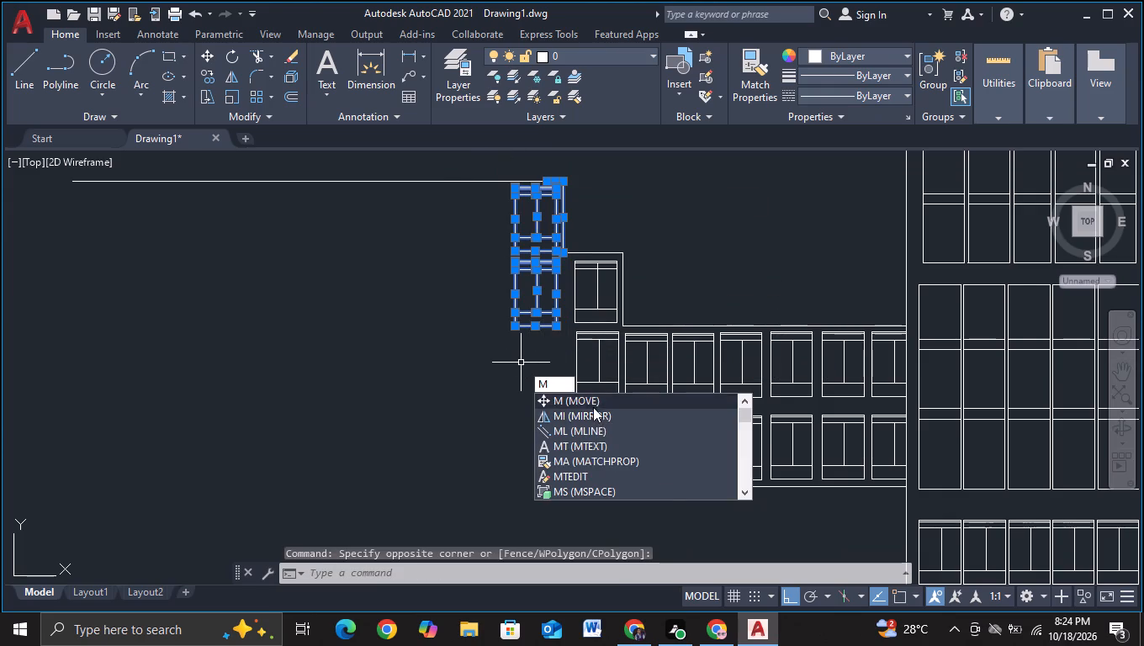
{"action": "left_click", "coordinate": [593, 405]}
{"action": "left_click", "coordinate": [535, 299]}
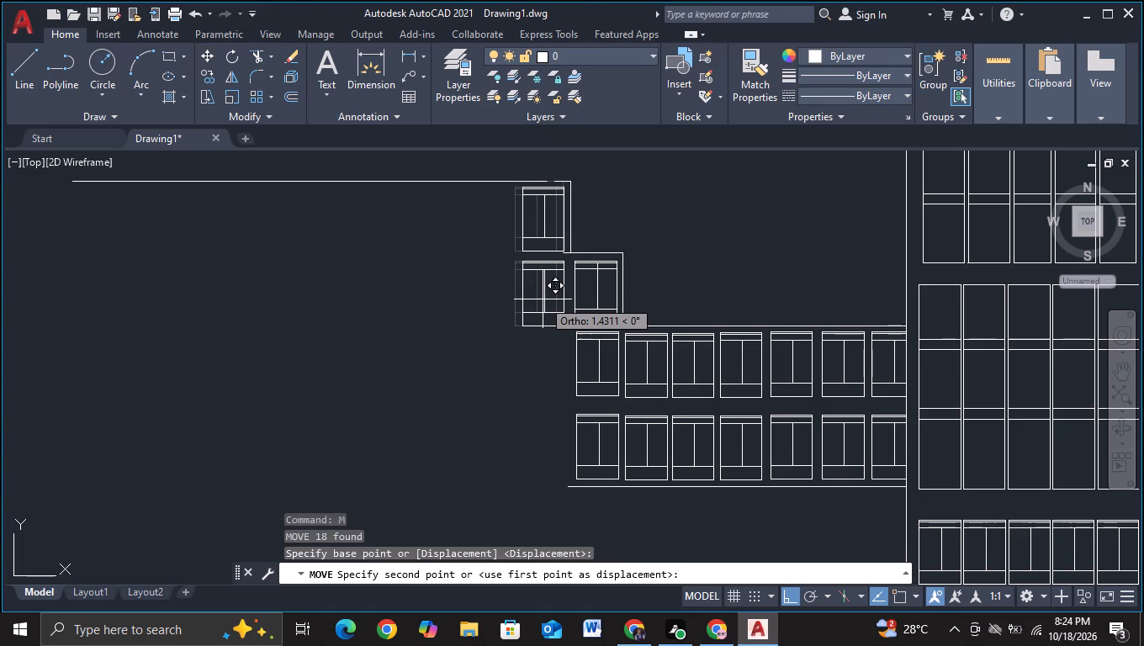
{"action": "left_click", "coordinate": [543, 299]}
{"action": "key", "text": "Escape"}
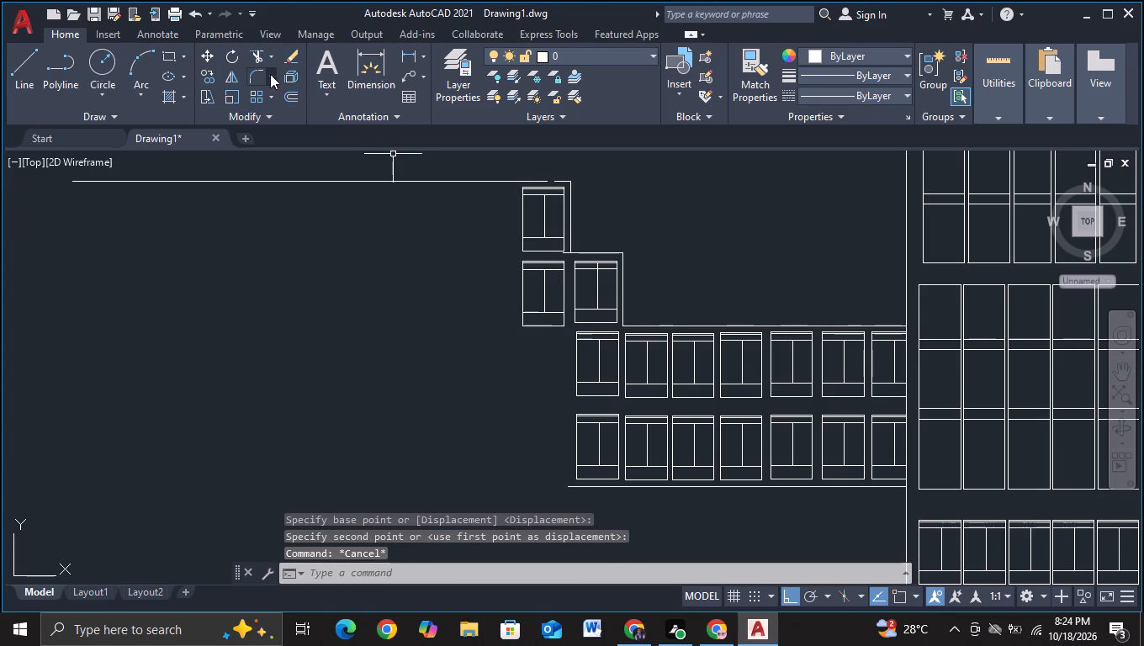
Trim the horizontal stub protruding past the moved step vertical and extend the long top line to close its gap.
{"action": "left_click", "coordinate": [262, 63]}
{"action": "scroll", "coordinate": [612, 251], "scroll_direction": "up", "scroll_amount": 1}
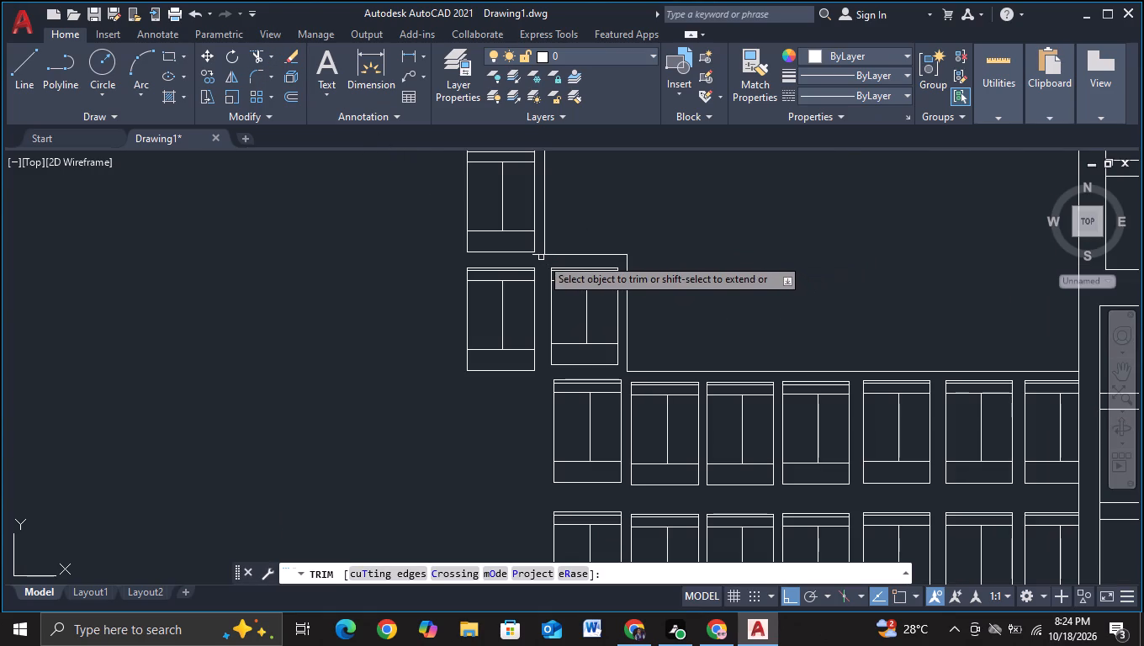
{"action": "left_click", "coordinate": [541, 254]}
{"action": "middle_click_drag", "start_coordinate": [626, 214], "coordinate": [689, 330]}
{"action": "key", "text": "Escape"}
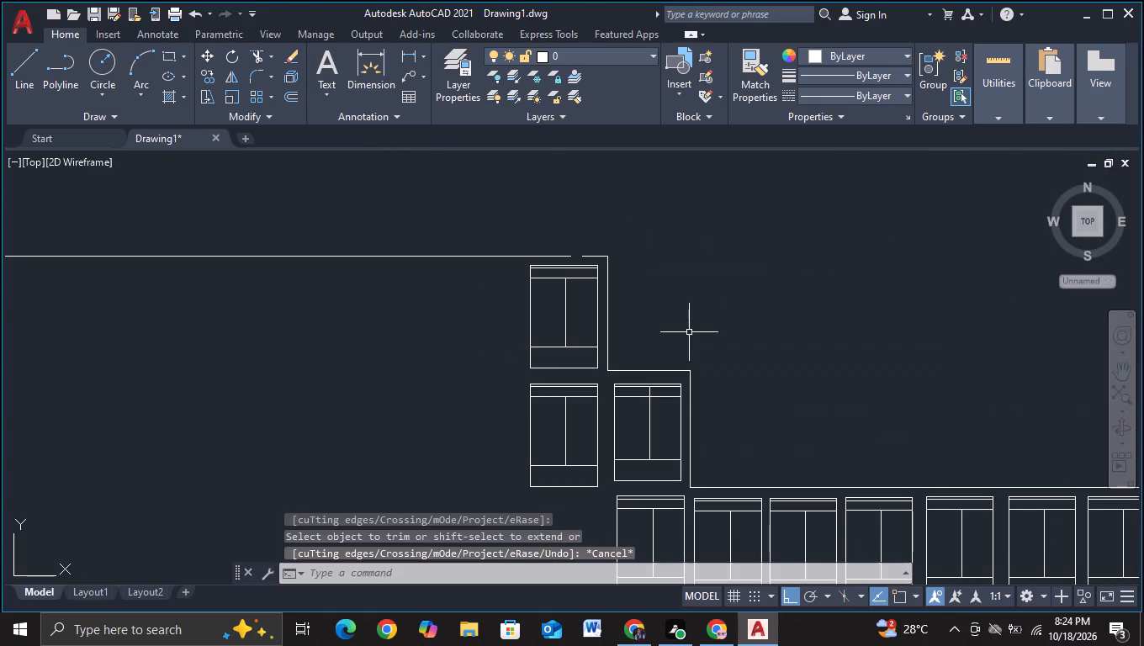
{"action": "key", "text": "e"}
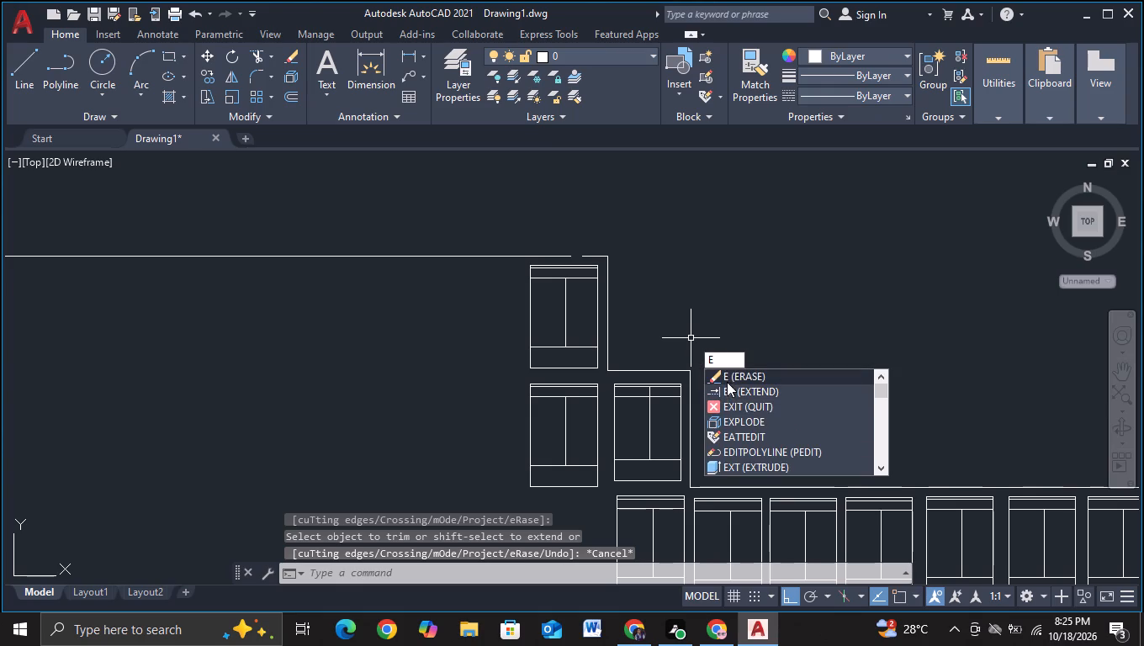
{"action": "left_click", "coordinate": [727, 388]}
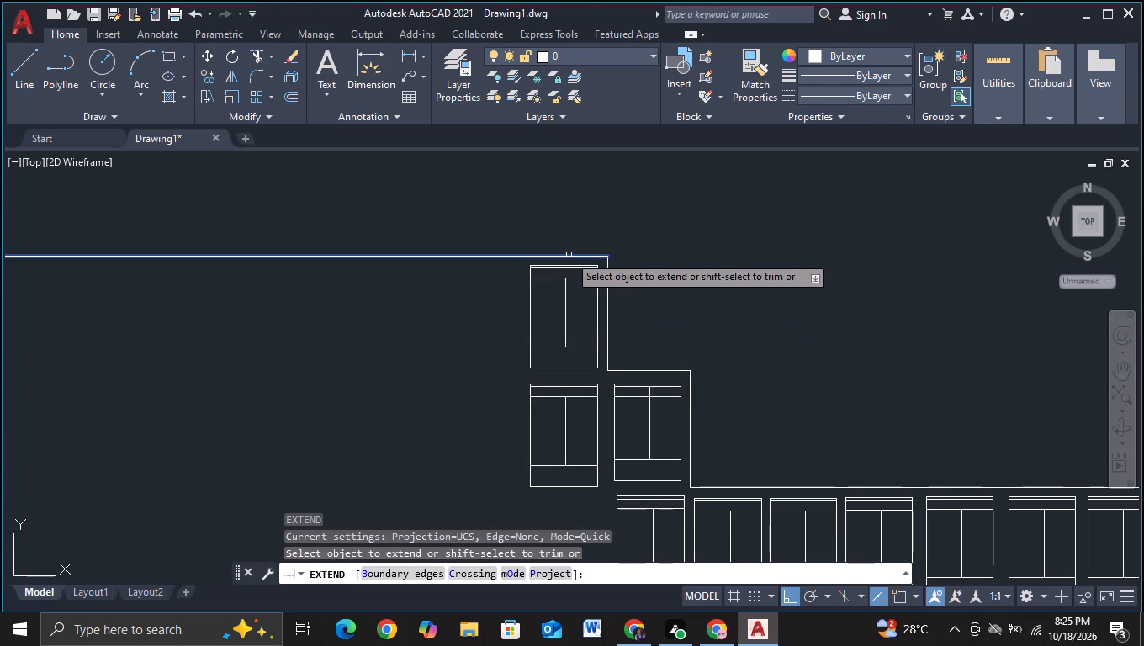
{"action": "left_click", "coordinate": [569, 255]}
{"action": "key", "text": "Escape"}
With object snap on, draw a line from the upper row's first panel about 10.3 units left, then about 11.8 down, aligned with the stacked panels.
{"action": "scroll", "coordinate": [717, 262], "scroll_direction": "down", "scroll_amount": 2}
{"action": "middle_click_drag", "start_coordinate": [759, 292], "coordinate": [755, 271]}
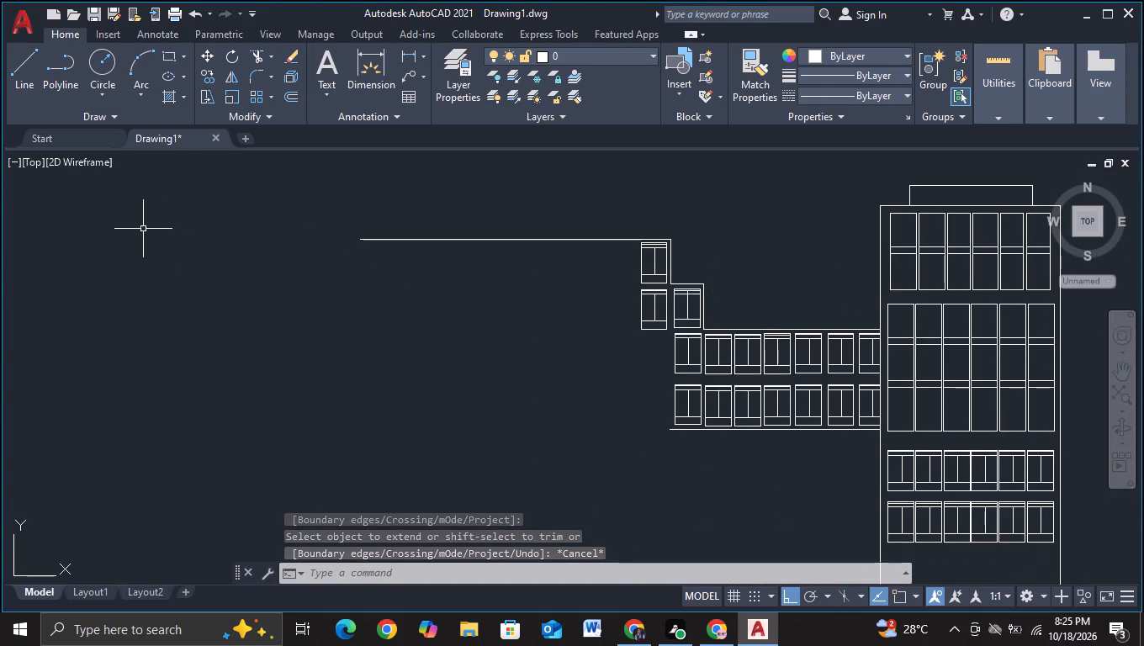
{"action": "left_click", "coordinate": [35, 73]}
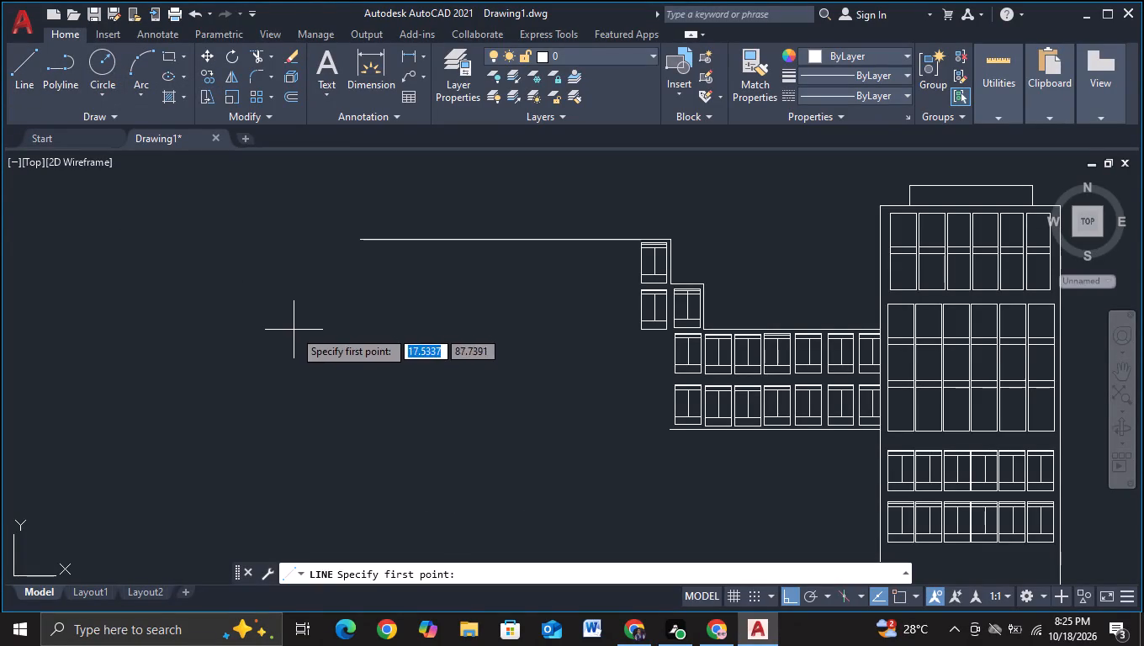
{"action": "scroll", "coordinate": [598, 396], "scroll_direction": "up", "scroll_amount": 1}
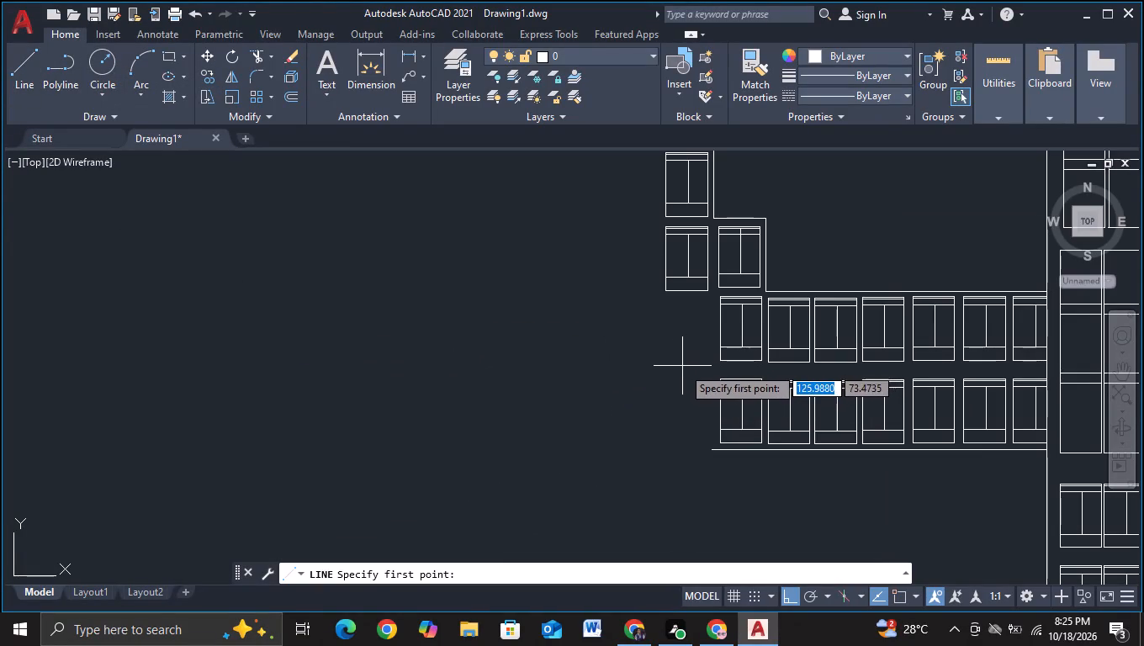
{"action": "middle_click_drag", "start_coordinate": [668, 366], "coordinate": [627, 332]}
{"action": "scroll", "coordinate": [626, 323], "scroll_direction": "up", "scroll_amount": 1}
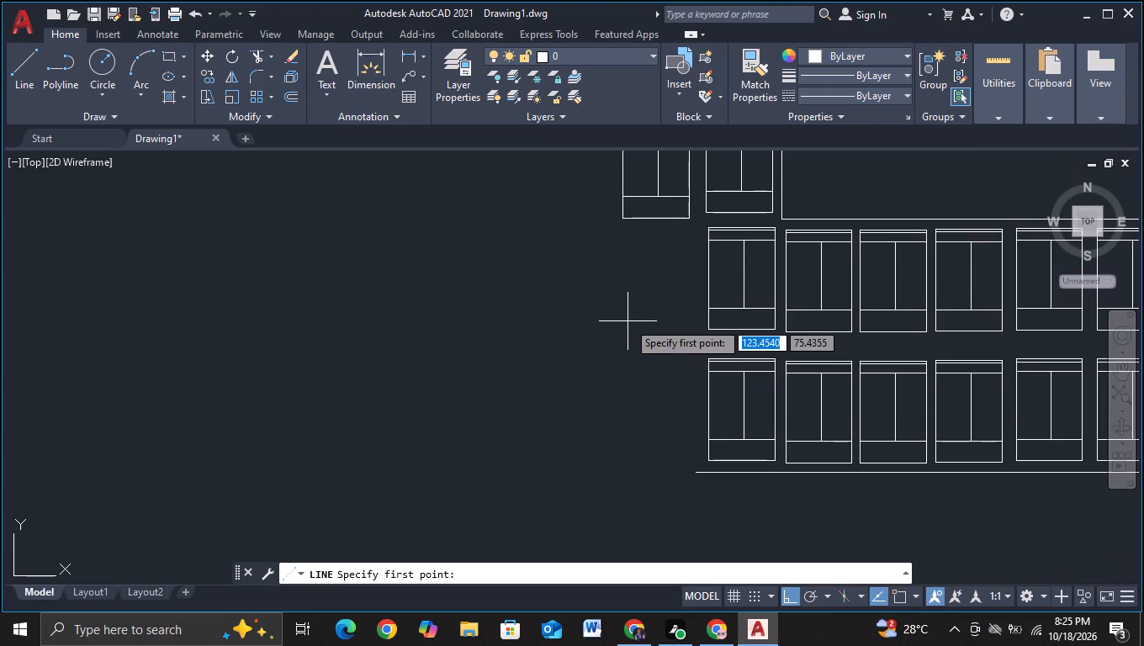
{"action": "middle_click_drag", "start_coordinate": [629, 321], "coordinate": [564, 320]}
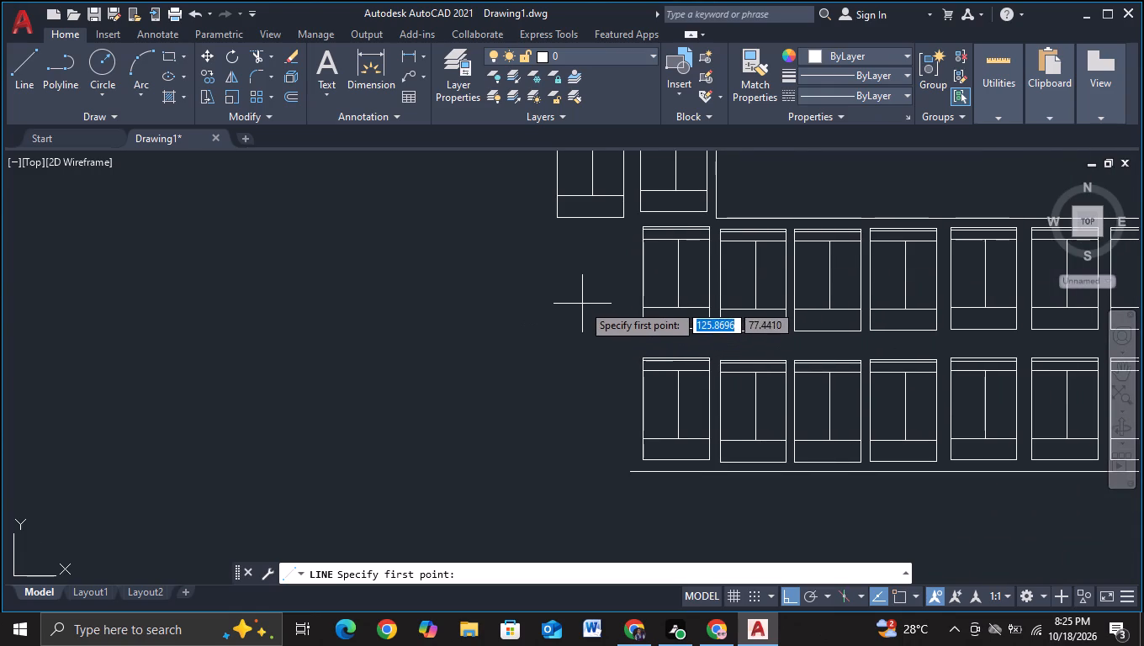
{"action": "middle_click_drag", "start_coordinate": [583, 304], "coordinate": [583, 338]}
{"action": "scroll", "coordinate": [580, 329], "scroll_direction": "up", "scroll_amount": 1}
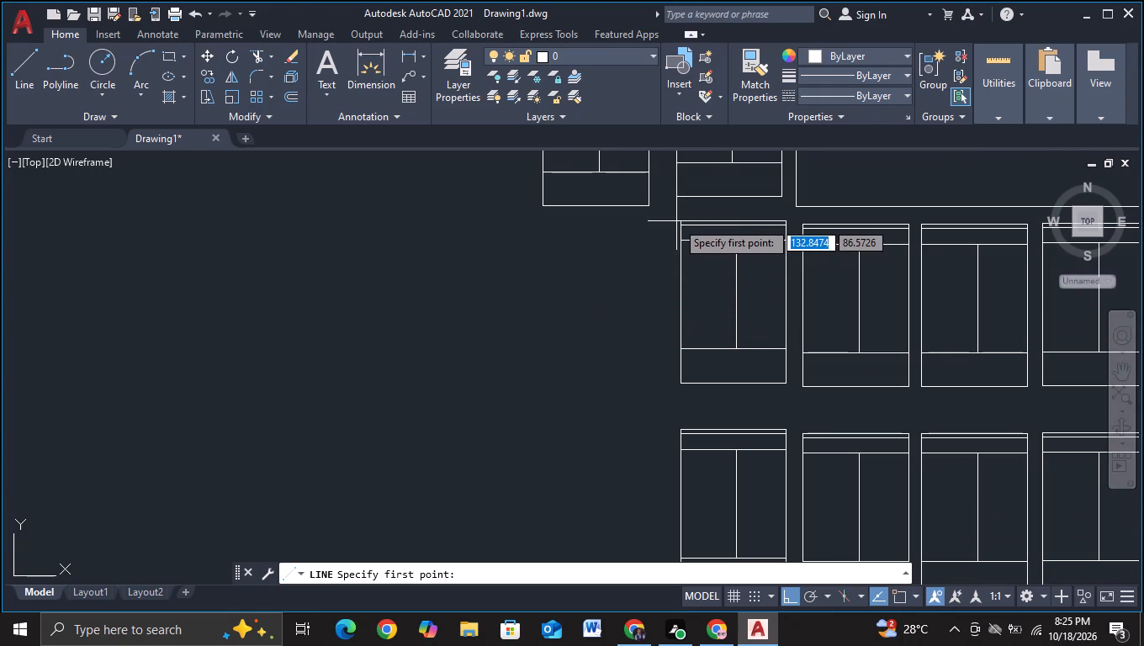
{"action": "key", "text": "F3"}
{"action": "left_click", "coordinate": [675, 225]}
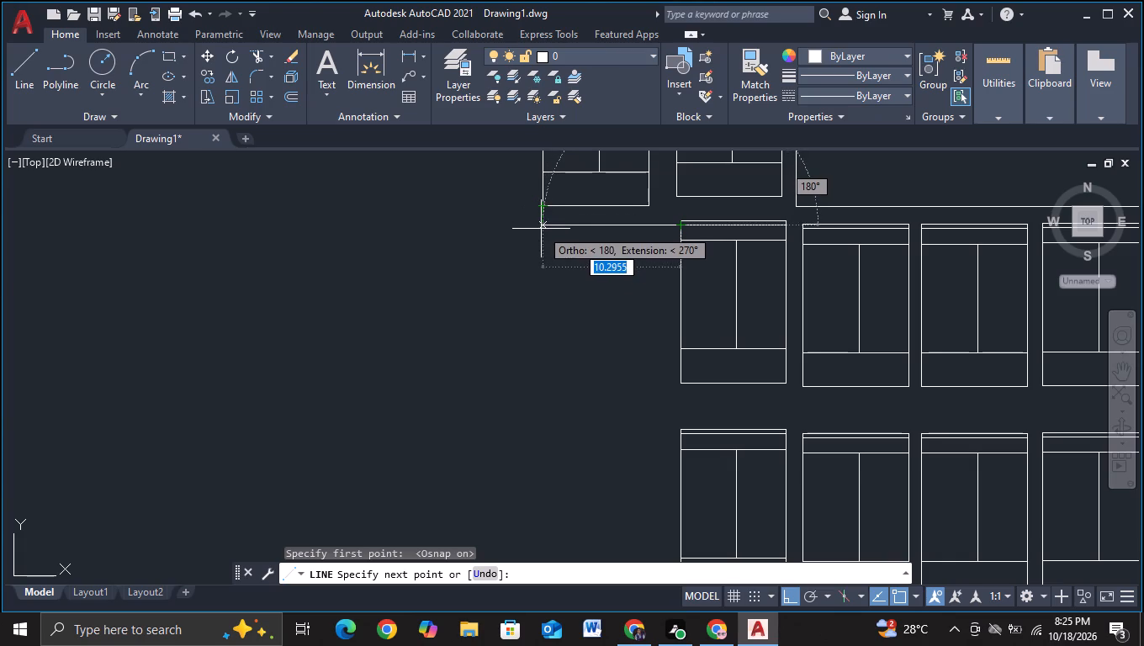
{"action": "left_click", "coordinate": [541, 229]}
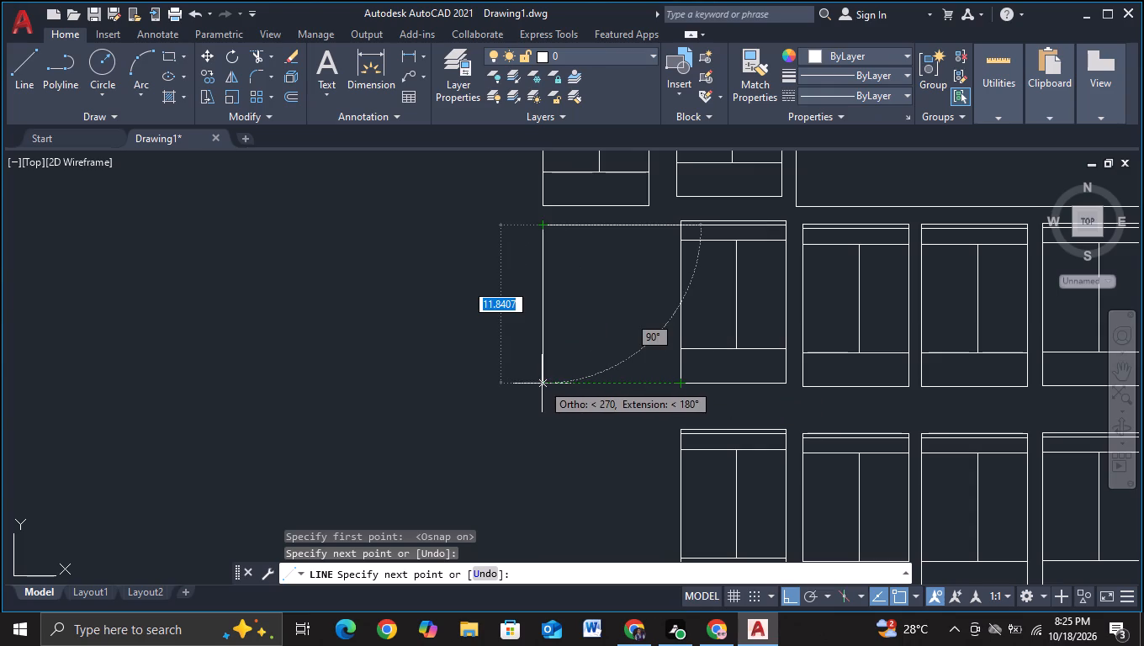
{"action": "left_click", "coordinate": [542, 384]}
{"action": "key", "text": "Escape"}
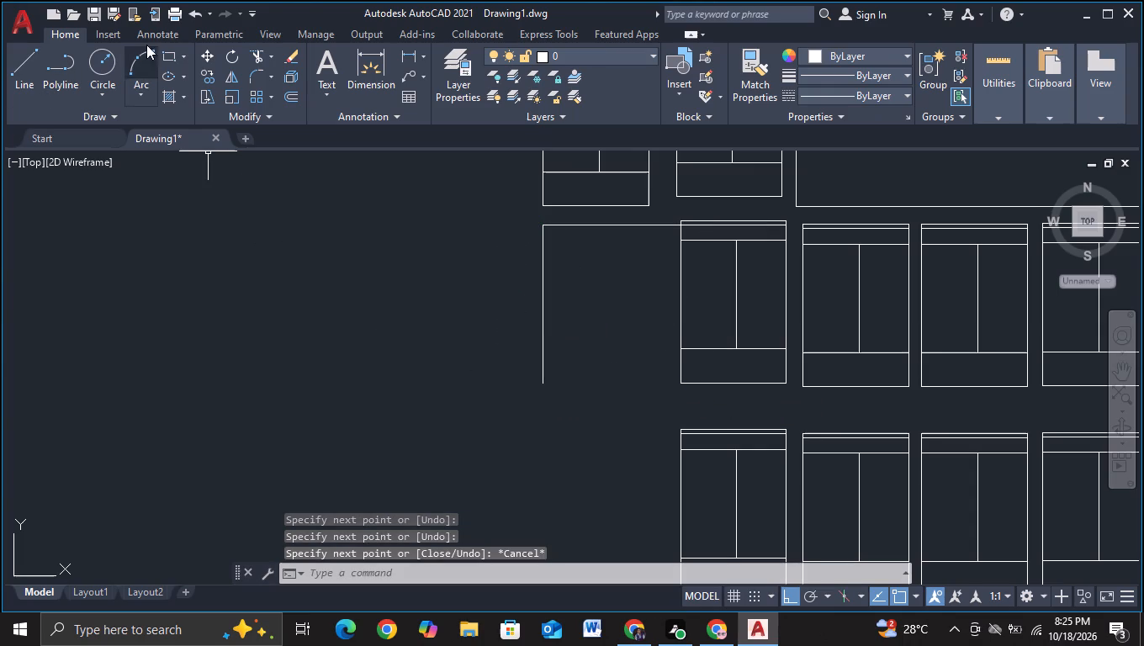
Draw a line from the lower stacked panel's bottom-right corner down about 13.3 units, then left to the new vertical's lower end, closing the rectangle.
{"action": "left_click", "coordinate": [258, 59]}
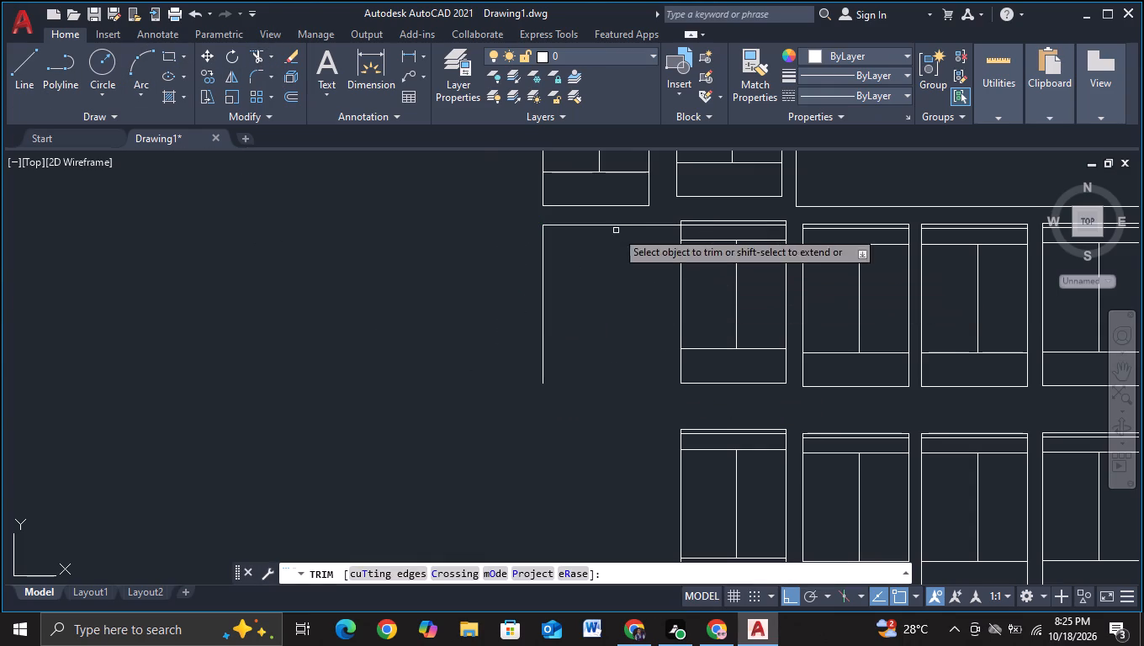
{"action": "scroll", "coordinate": [682, 230], "scroll_direction": "up", "scroll_amount": 1}
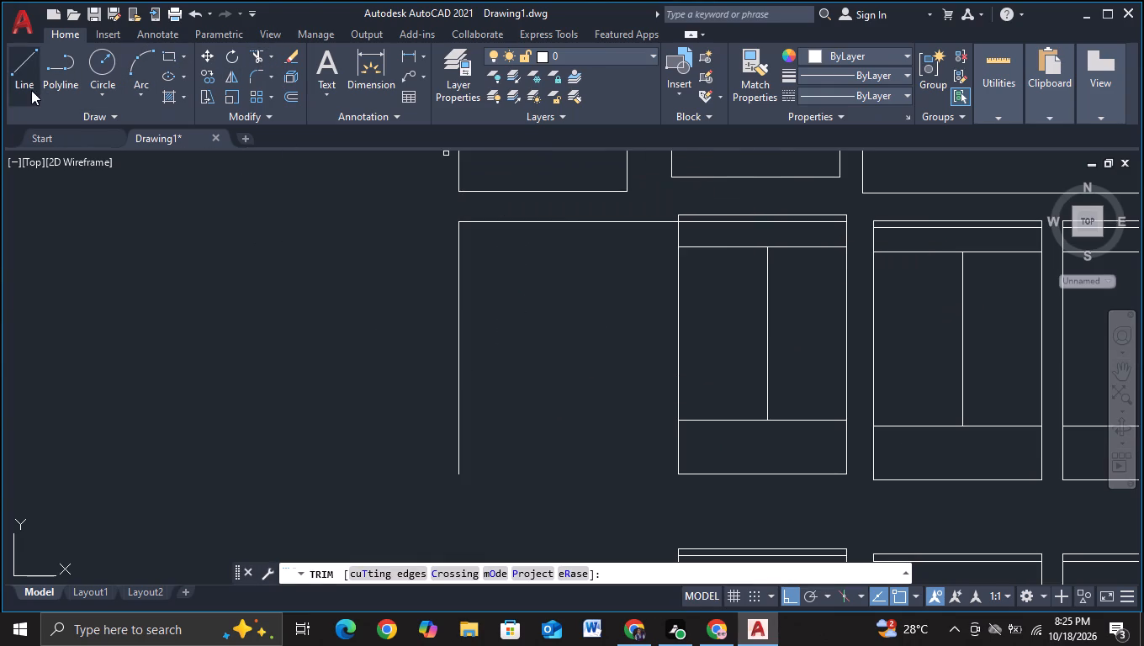
{"action": "left_click", "coordinate": [31, 89]}
{"action": "left_click", "coordinate": [622, 196]}
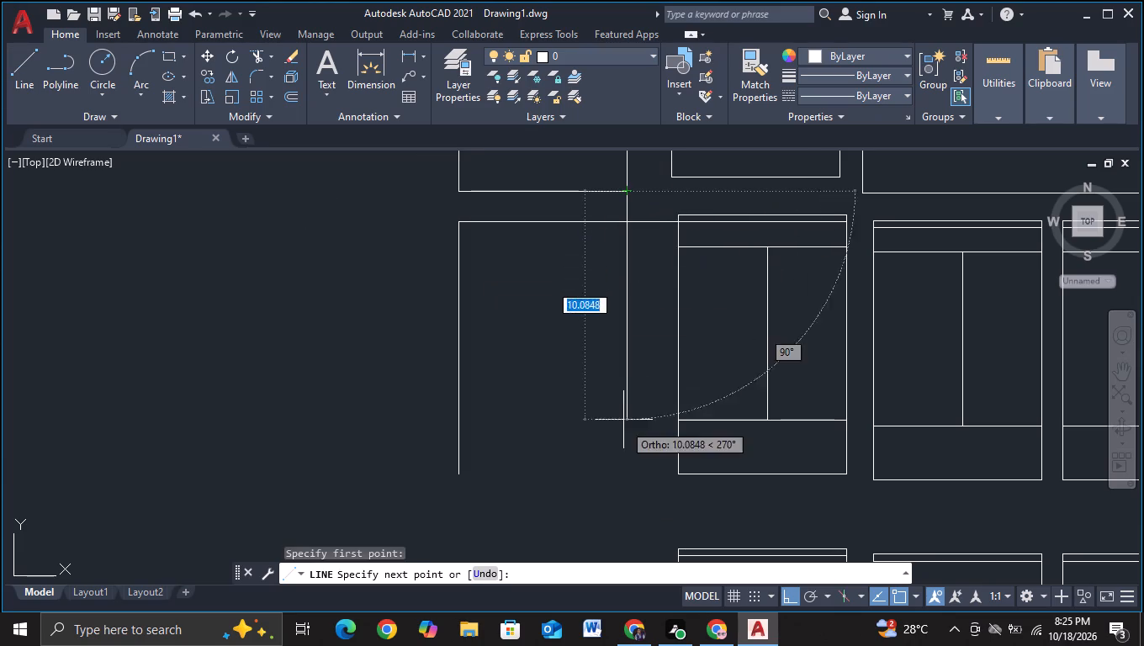
{"action": "middle_click_drag", "start_coordinate": [618, 463], "coordinate": [606, 384]}
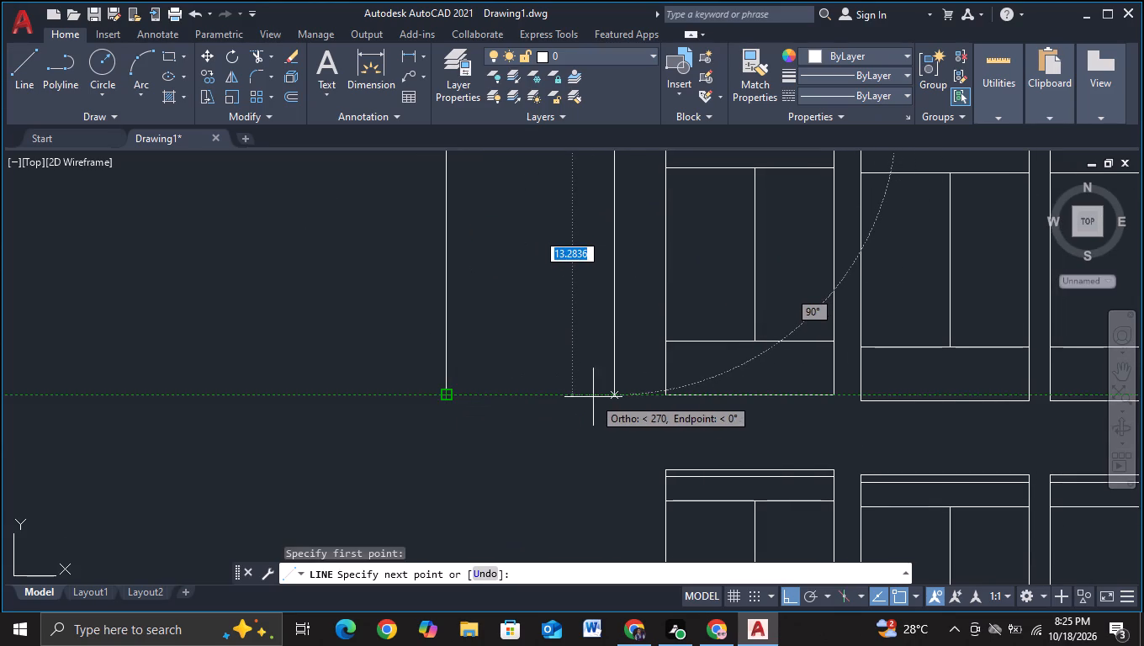
{"action": "left_click", "coordinate": [614, 394]}
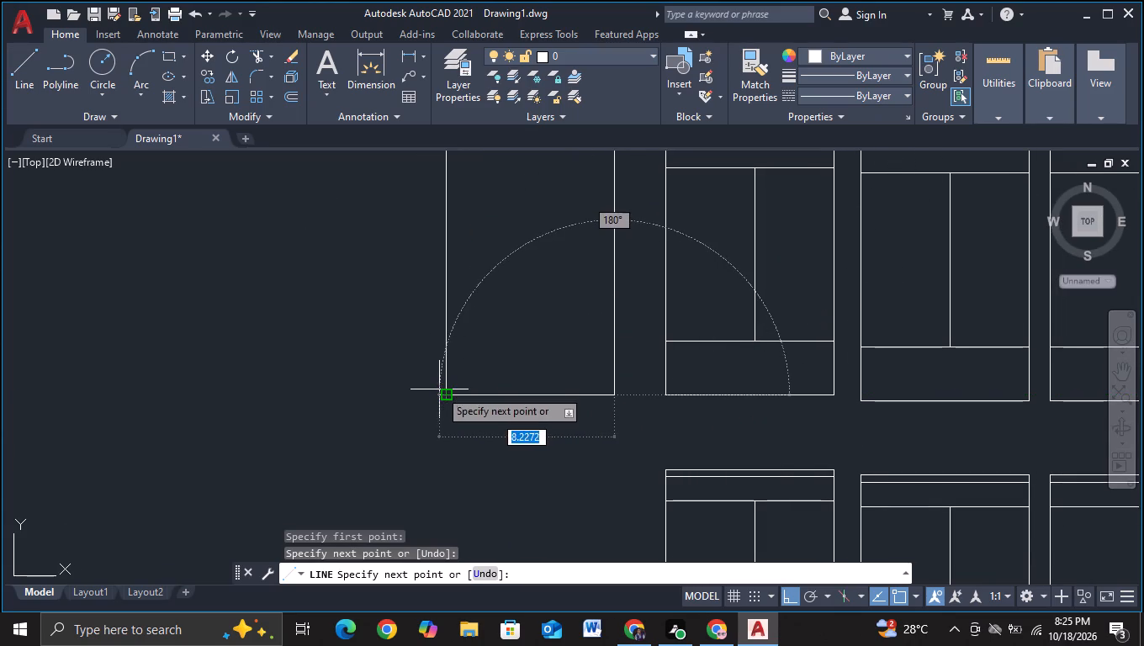
{"action": "left_click", "coordinate": [439, 389]}
{"action": "key", "text": "Escape"}
Trim the new rectangle's excess top line toward the neighbouring panel and the vertical stub above its top-right corner.
{"action": "middle_click_drag", "start_coordinate": [490, 311], "coordinate": [489, 381]}
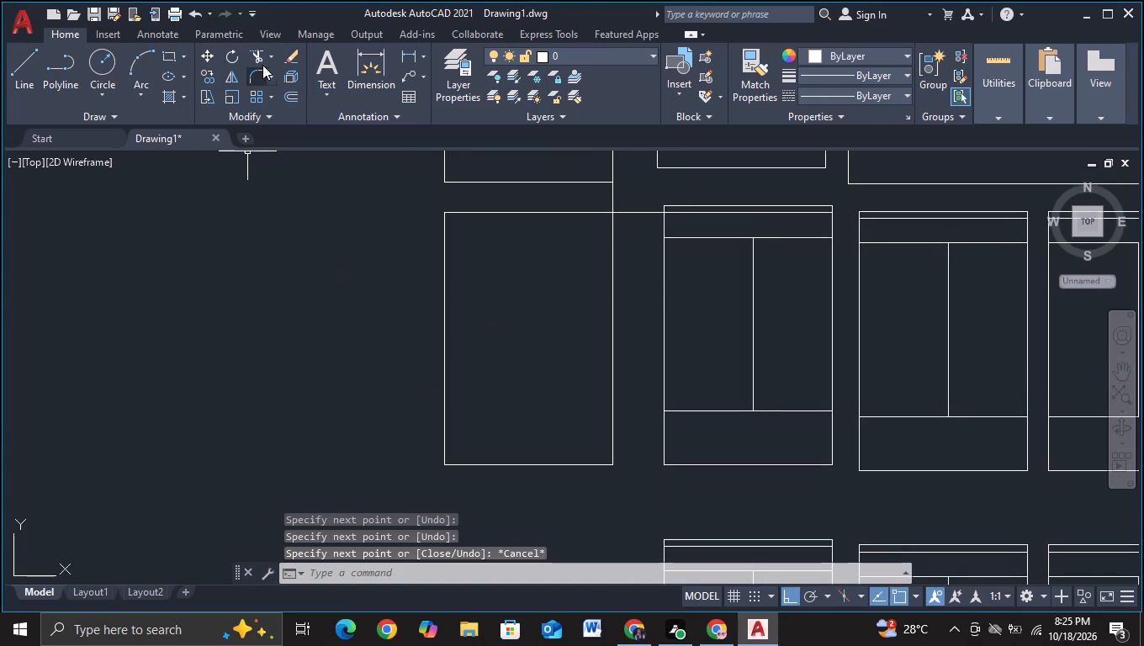
{"action": "left_click", "coordinate": [257, 48]}
{"action": "left_click_drag", "start_coordinate": [630, 199], "coordinate": [632, 236]}
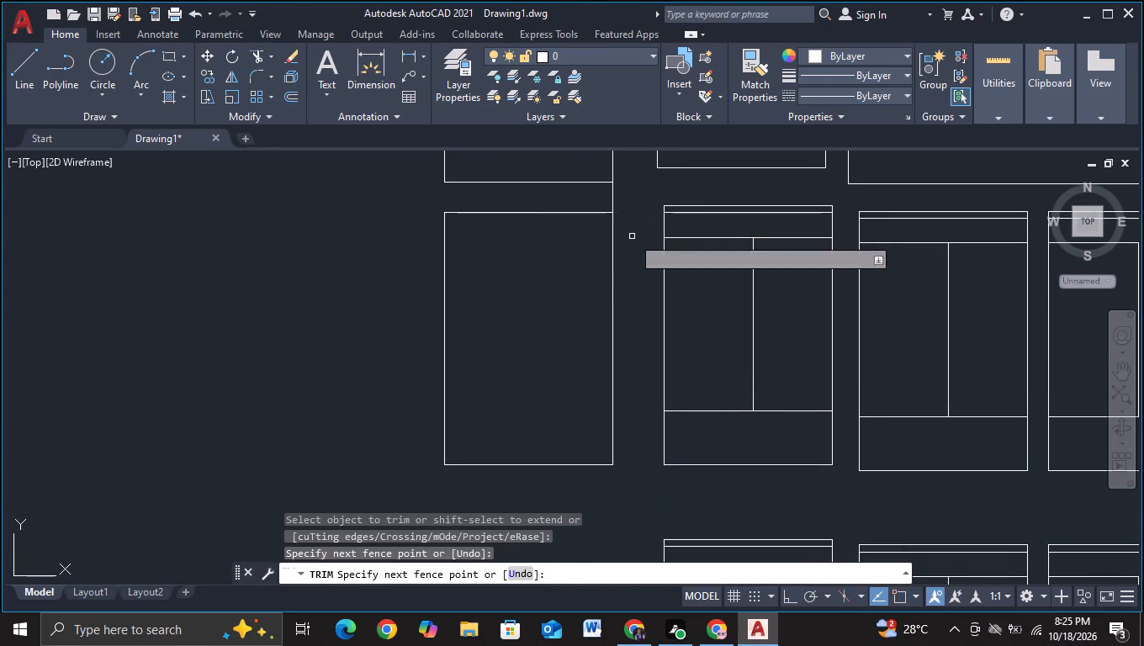
{"action": "left_click_drag", "start_coordinate": [576, 195], "coordinate": [655, 205]}
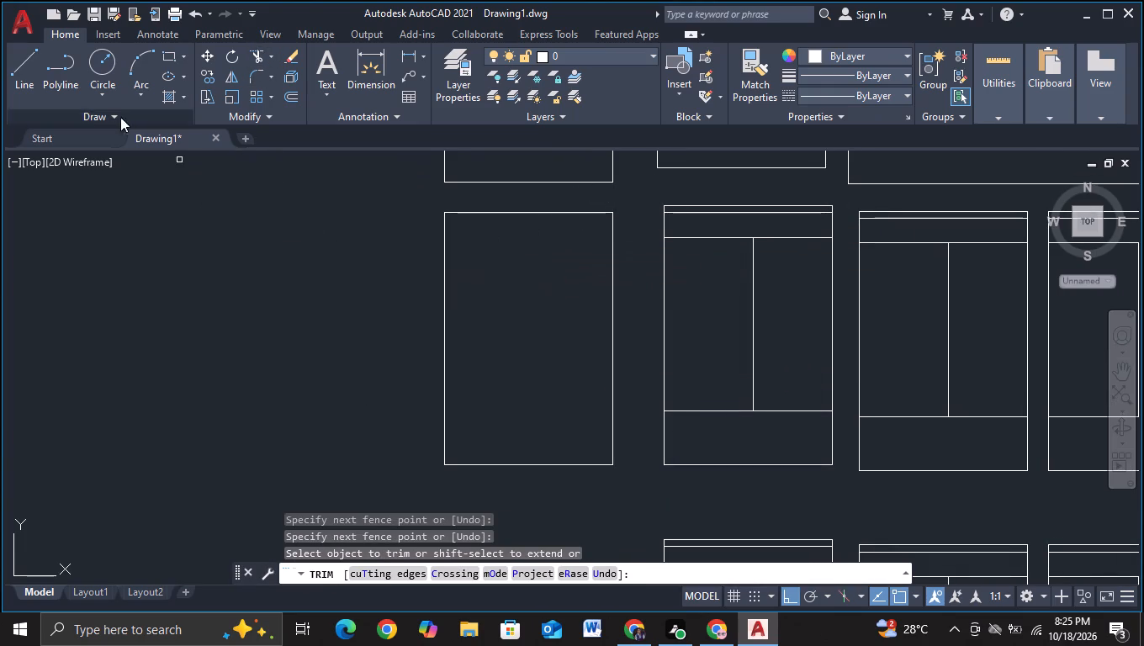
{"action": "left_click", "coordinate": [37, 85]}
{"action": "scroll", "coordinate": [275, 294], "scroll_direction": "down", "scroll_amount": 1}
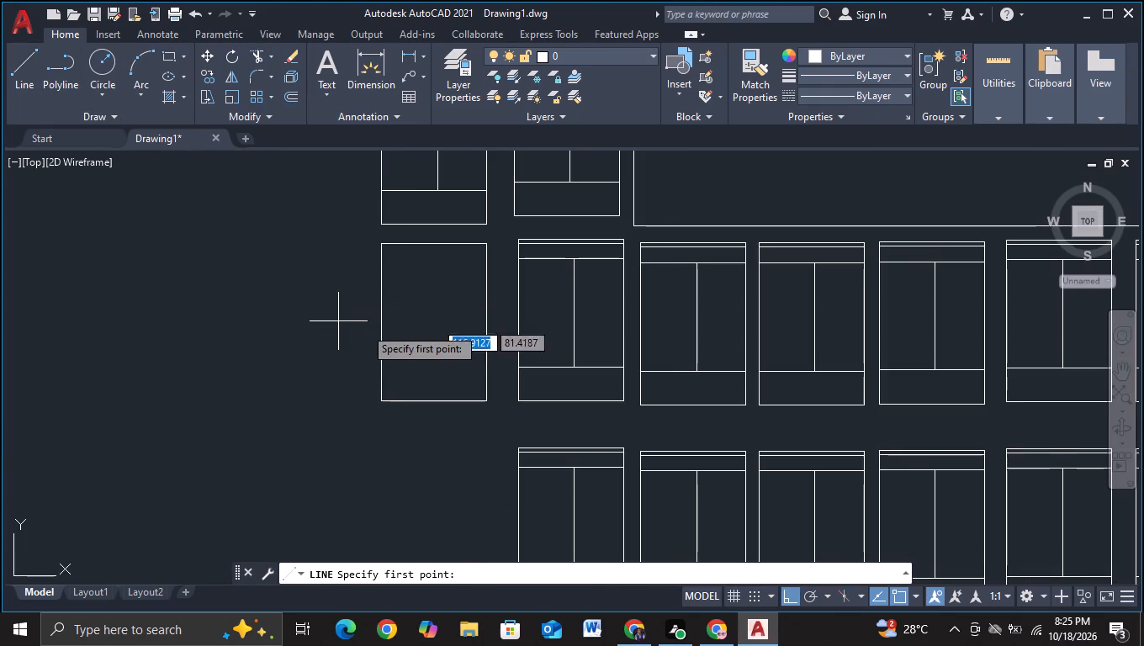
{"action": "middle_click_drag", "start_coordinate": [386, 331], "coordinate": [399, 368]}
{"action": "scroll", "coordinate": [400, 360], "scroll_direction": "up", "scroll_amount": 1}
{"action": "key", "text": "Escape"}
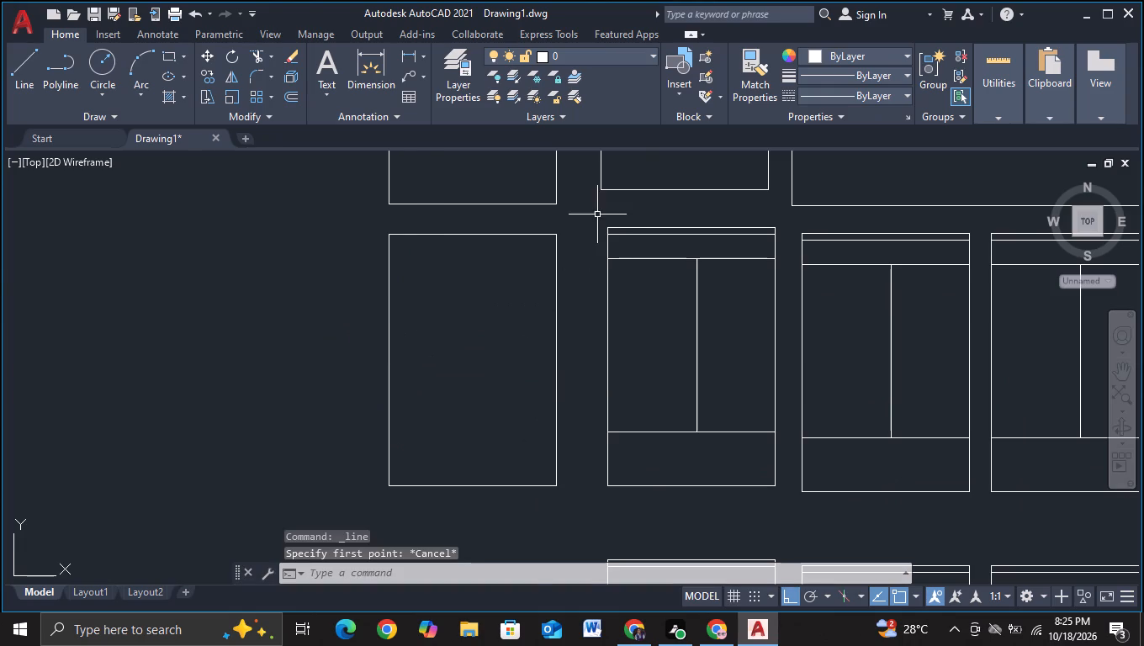
With ortho off, copy the neighbouring panel's three upper horizontal lines about 10.3 units left onto the top of the new empty rectangle.
{"action": "left_click", "coordinate": [597, 214]}
{"action": "left_click", "coordinate": [784, 272]}
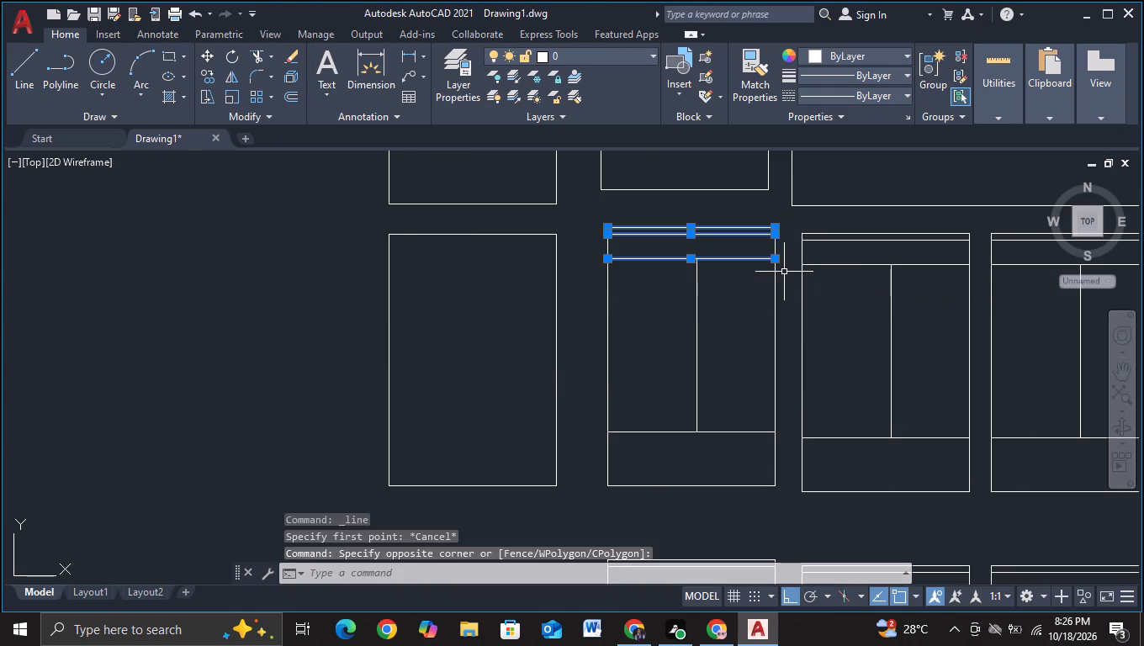
{"action": "key", "text": "c"}
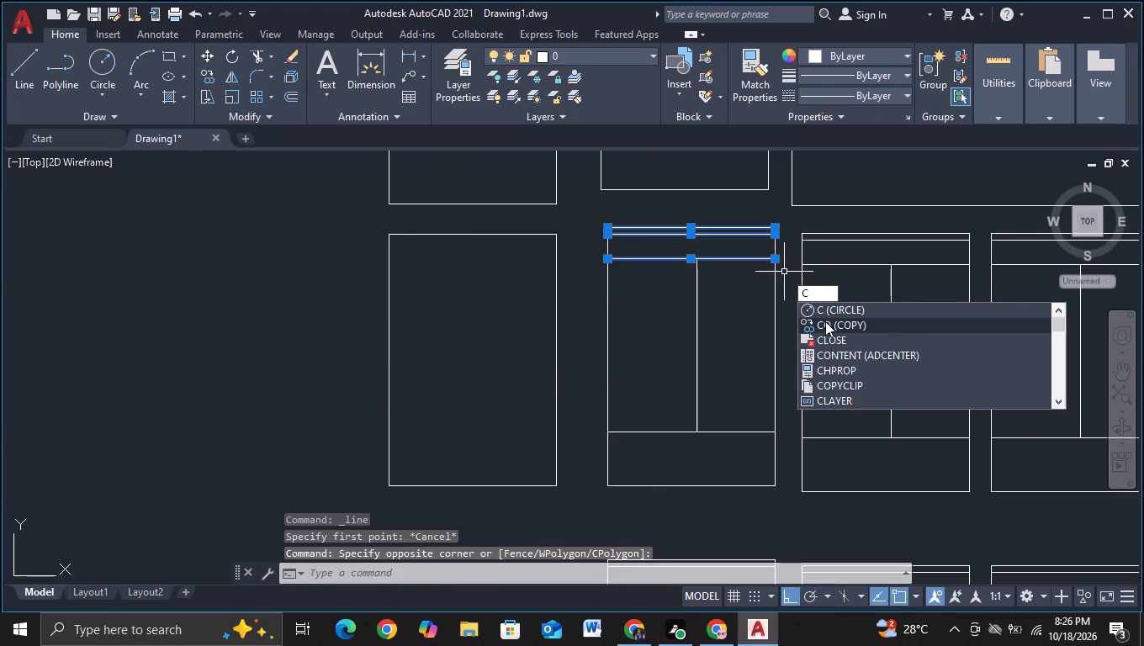
{"action": "left_click", "coordinate": [825, 321]}
{"action": "left_click", "coordinate": [703, 251]}
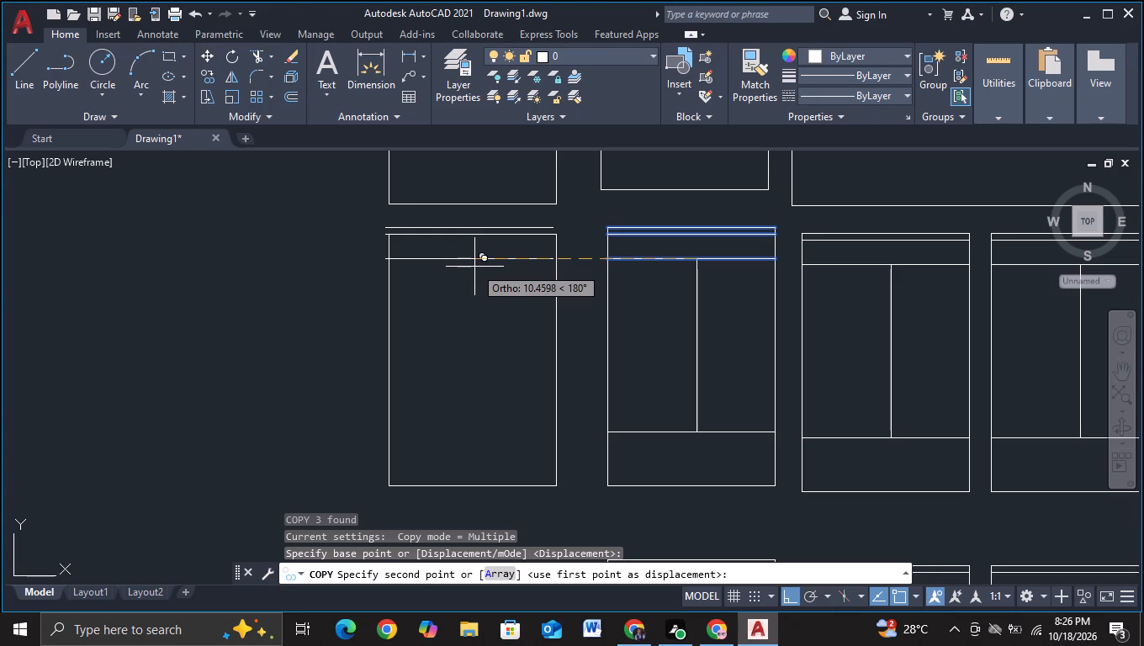
{"action": "key", "text": "F8"}
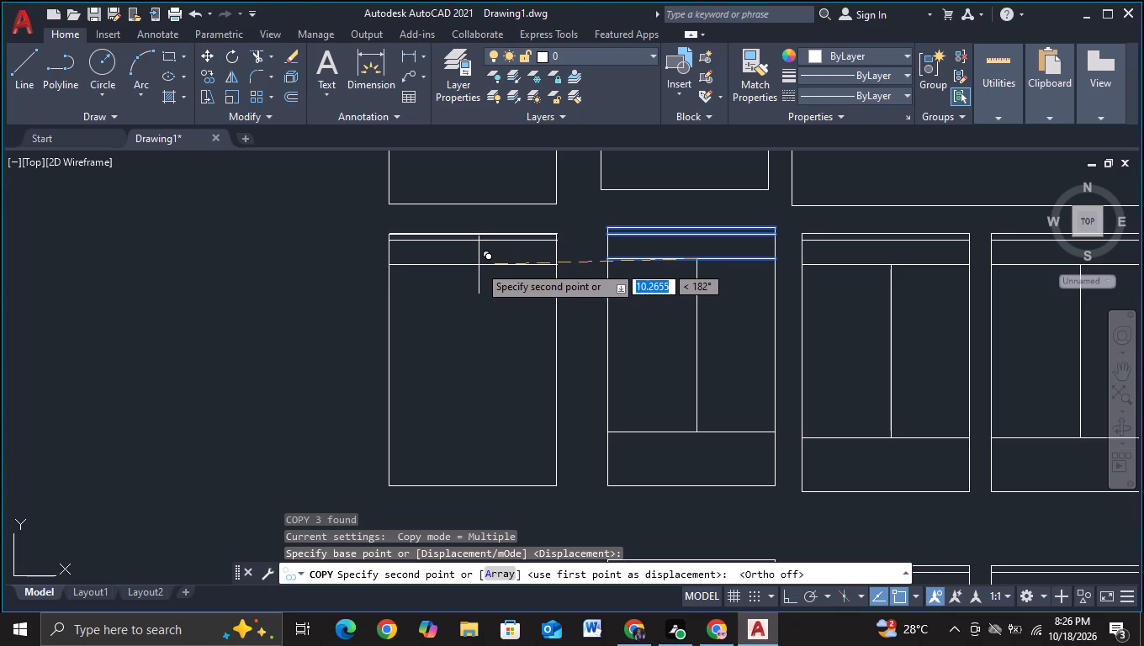
{"action": "scroll", "coordinate": [479, 267], "scroll_direction": "up", "scroll_amount": 2}
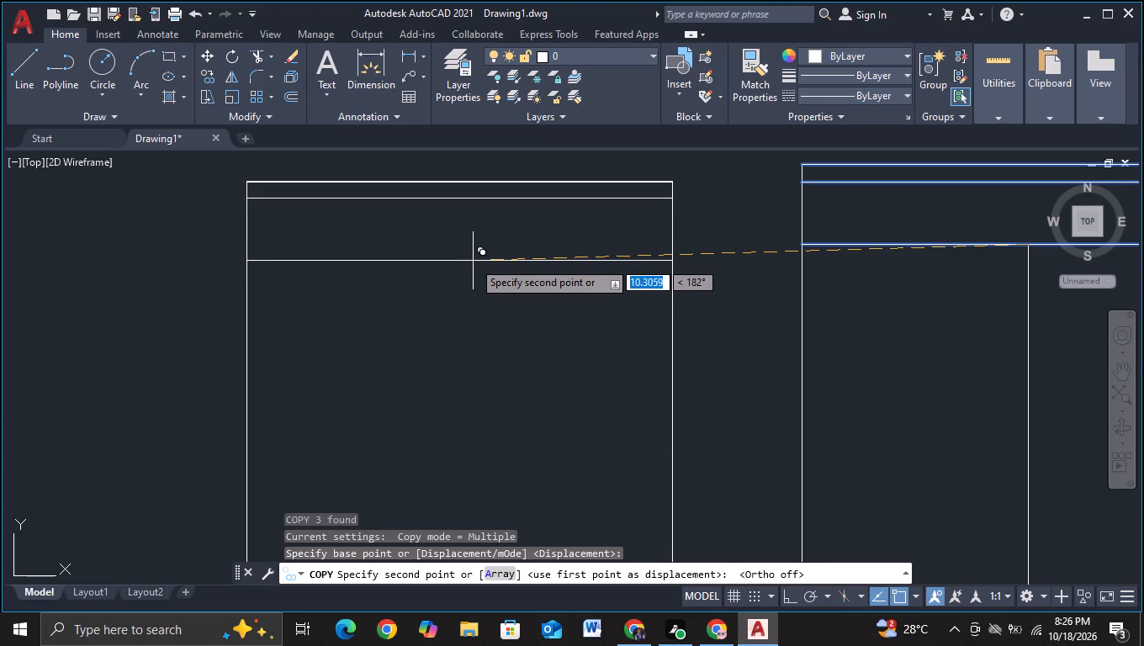
{"action": "left_click", "coordinate": [473, 261]}
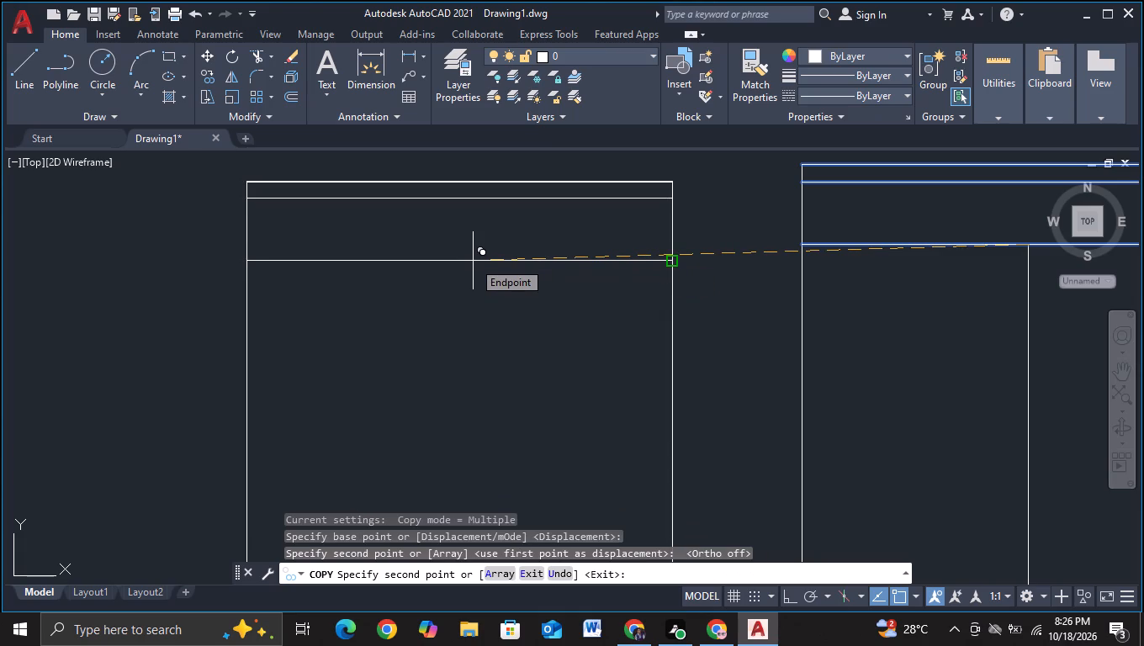
{"action": "key", "text": "Escape"}
Delete the lower of the two nearly coincident lines along the new panel's top edge.
{"action": "scroll", "coordinate": [473, 261], "scroll_direction": "down", "scroll_amount": 1}
{"action": "scroll", "coordinate": [473, 261], "scroll_direction": "up", "scroll_amount": 2}
{"action": "middle_click_drag", "start_coordinate": [485, 226], "coordinate": [476, 362]}
{"action": "scroll", "coordinate": [492, 297], "scroll_direction": "up", "scroll_amount": 2}
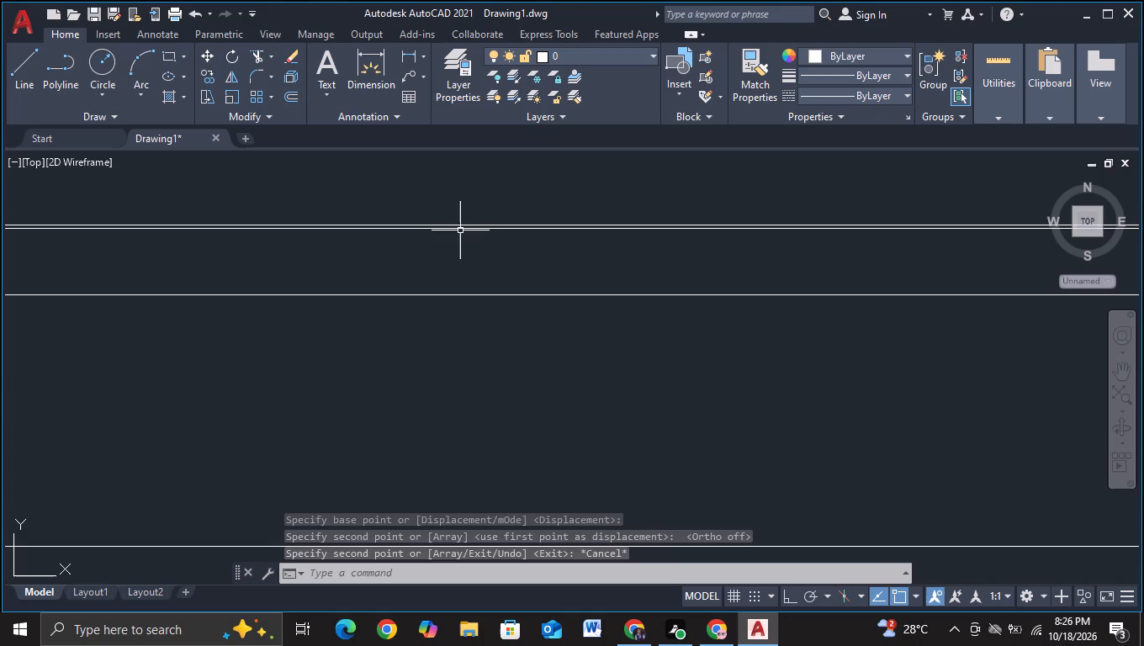
{"action": "left_click", "coordinate": [459, 228]}
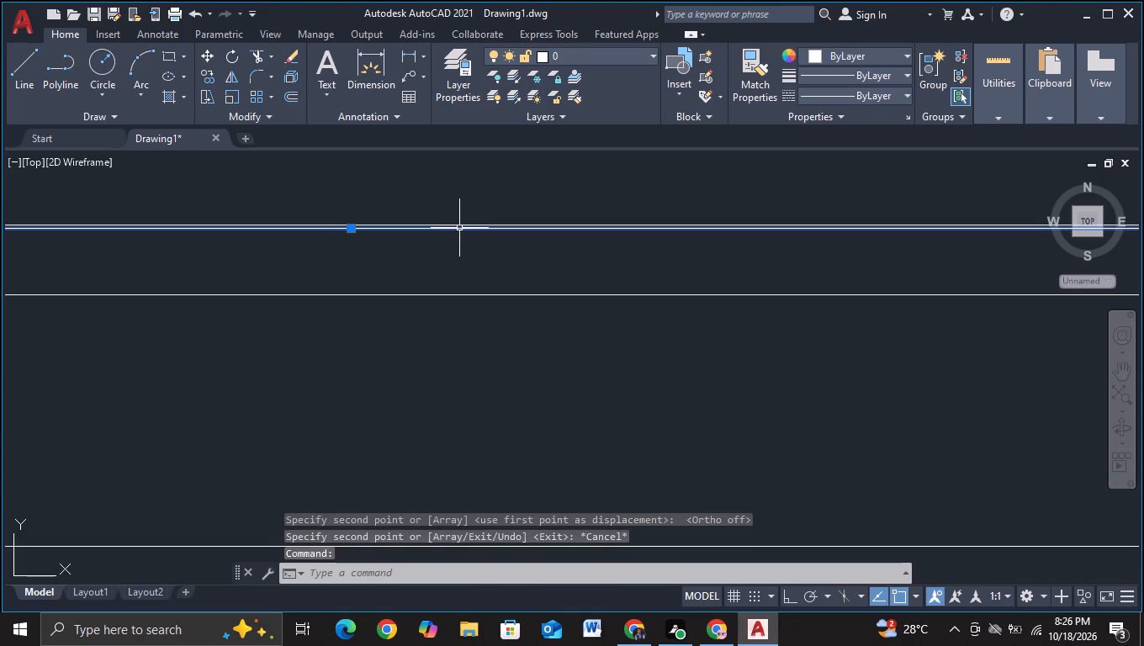
{"action": "key", "text": "Delete"}
{"action": "scroll", "coordinate": [459, 228], "scroll_direction": "down", "scroll_amount": 2}
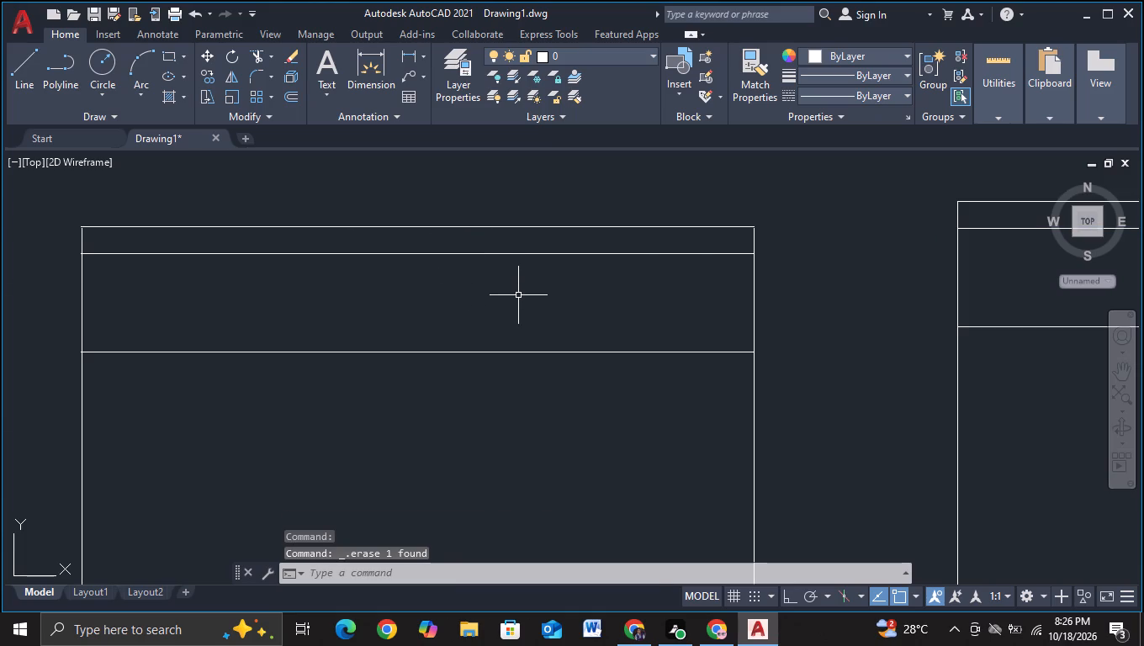
Extend the new panel's left vertical edge up to its top line.
{"action": "scroll", "coordinate": [740, 265], "scroll_direction": "up", "scroll_amount": 1}
{"action": "scroll", "coordinate": [834, 310], "scroll_direction": "up", "scroll_amount": 1}
{"action": "scroll", "coordinate": [730, 326], "scroll_direction": "down", "scroll_amount": 2}
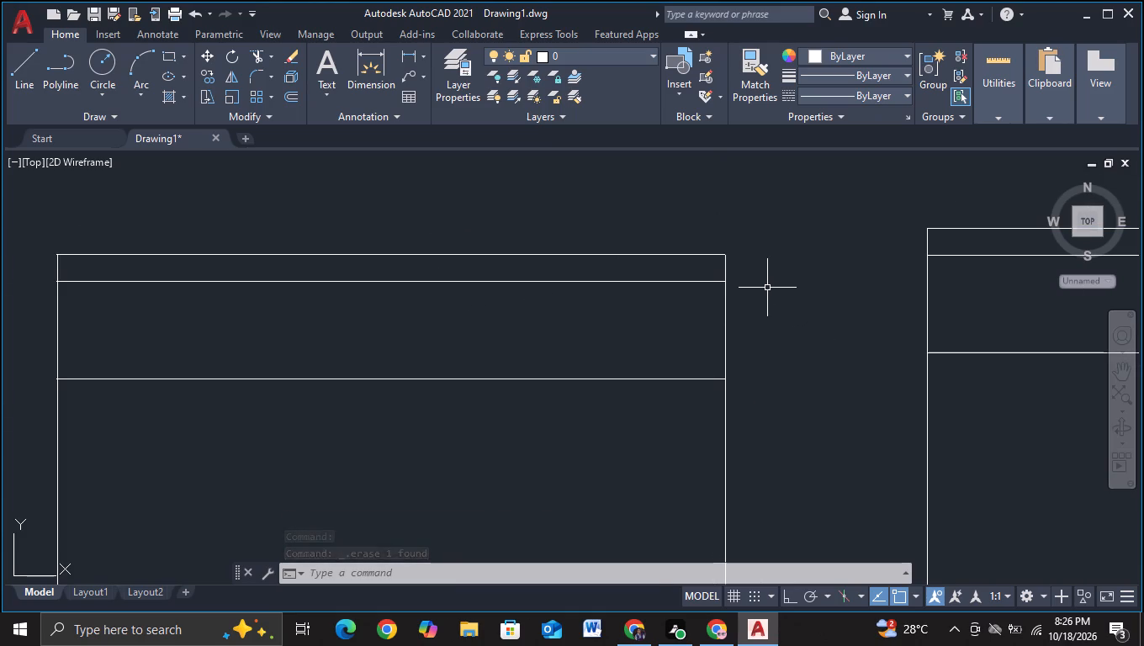
{"action": "key", "text": "e"}
{"action": "left_click", "coordinate": [817, 336]}
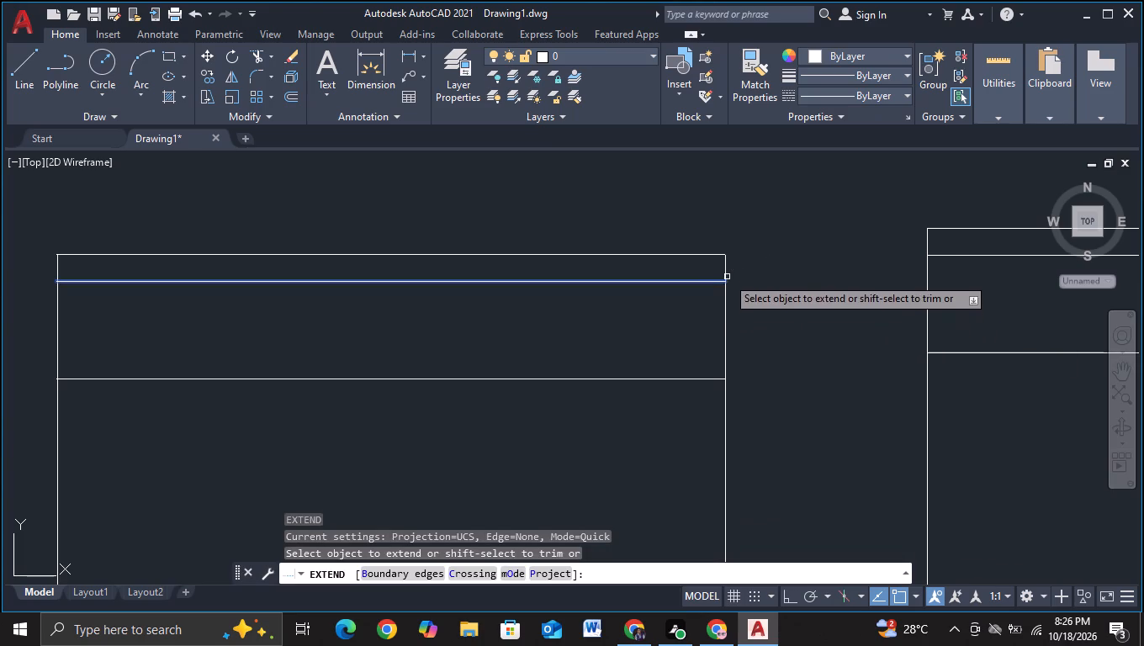
{"action": "scroll", "coordinate": [726, 257], "scroll_direction": "up", "scroll_amount": 2}
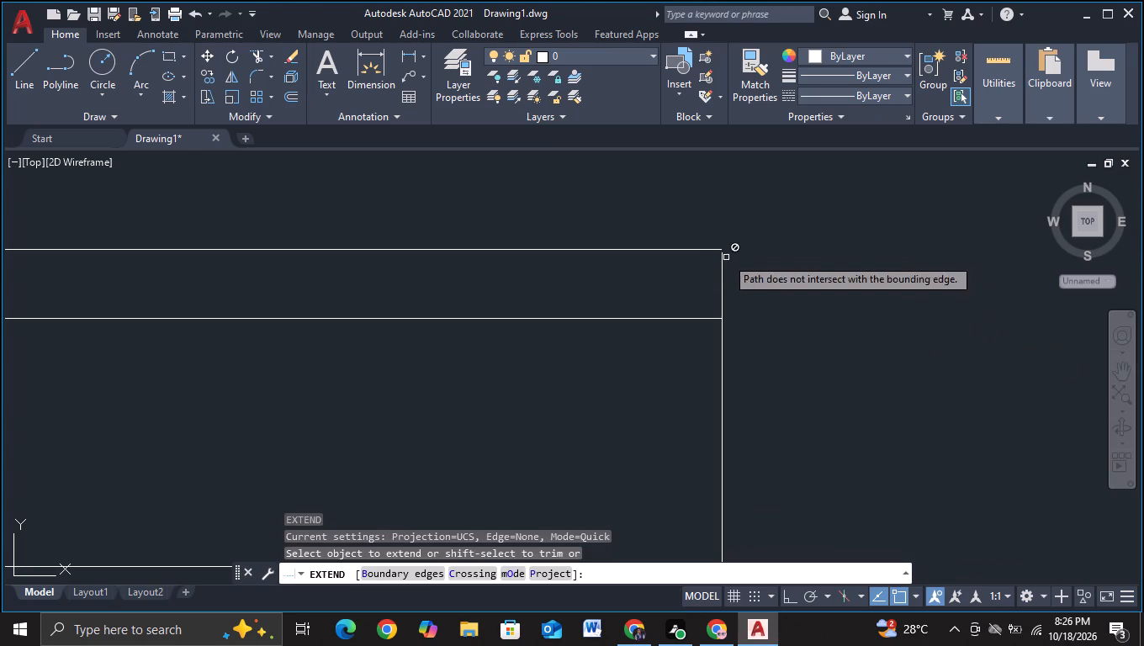
{"action": "scroll", "coordinate": [721, 255], "scroll_direction": "up", "scroll_amount": 2}
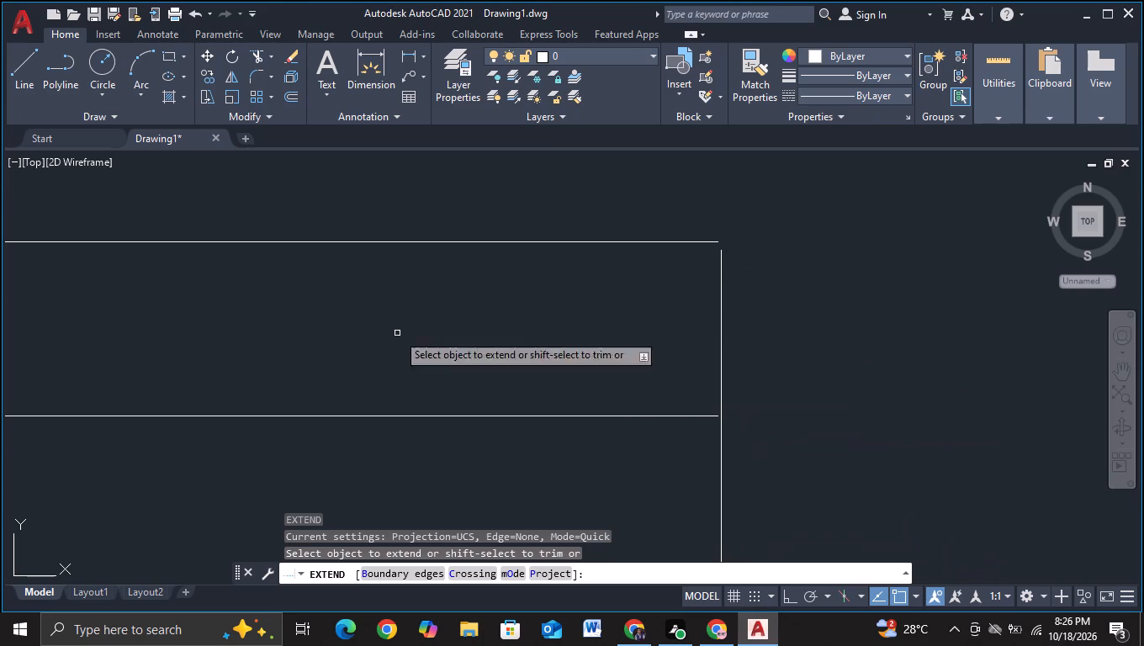
{"action": "scroll", "coordinate": [336, 323], "scroll_direction": "down", "scroll_amount": 3}
{"action": "middle_click_drag", "start_coordinate": [270, 331], "coordinate": [799, 405]}
{"action": "middle_click_drag", "start_coordinate": [220, 393], "coordinate": [874, 409]}
{"action": "scroll", "coordinate": [551, 428], "scroll_direction": "up", "scroll_amount": 2}
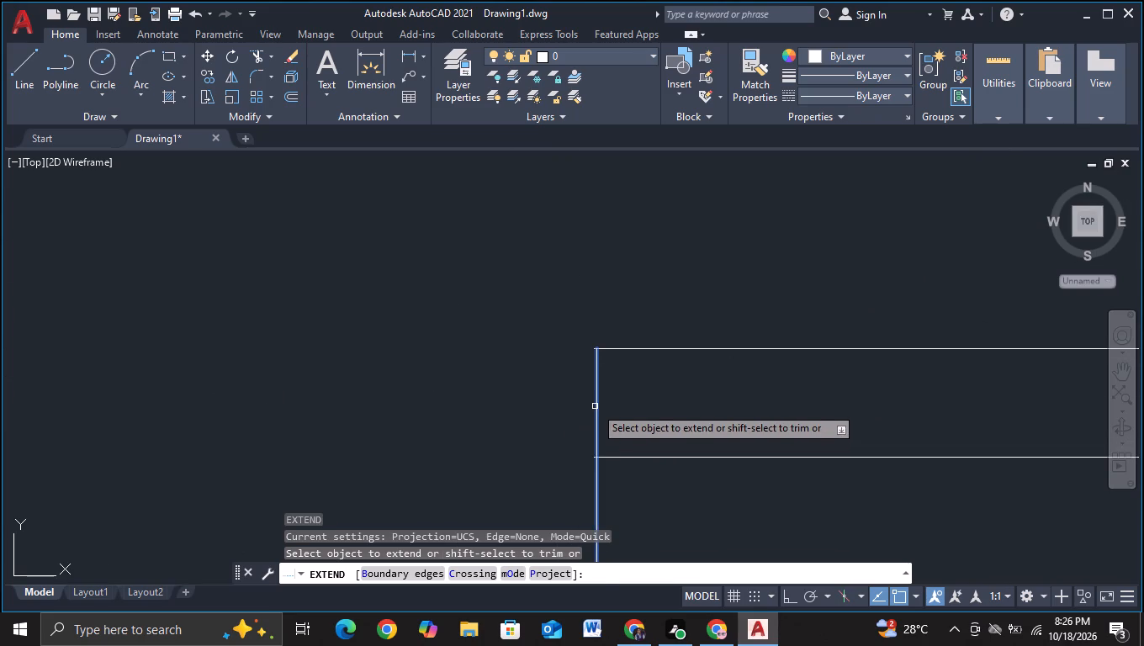
{"action": "left_click", "coordinate": [595, 406]}
{"action": "key", "text": "Escape"}
Trim the ends of the top line and the line just below it where they overhang the new panel's left edge.
{"action": "left_click", "coordinate": [256, 52]}
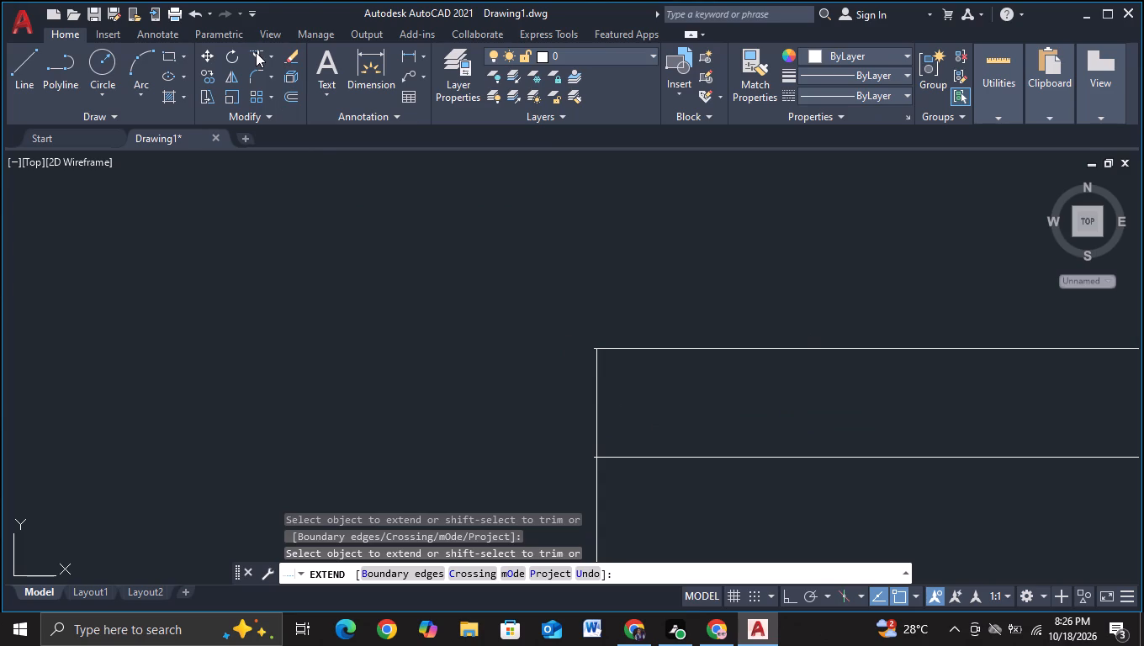
{"action": "scroll", "coordinate": [541, 392], "scroll_direction": "up", "scroll_amount": 2}
{"action": "key", "text": "Escape"}
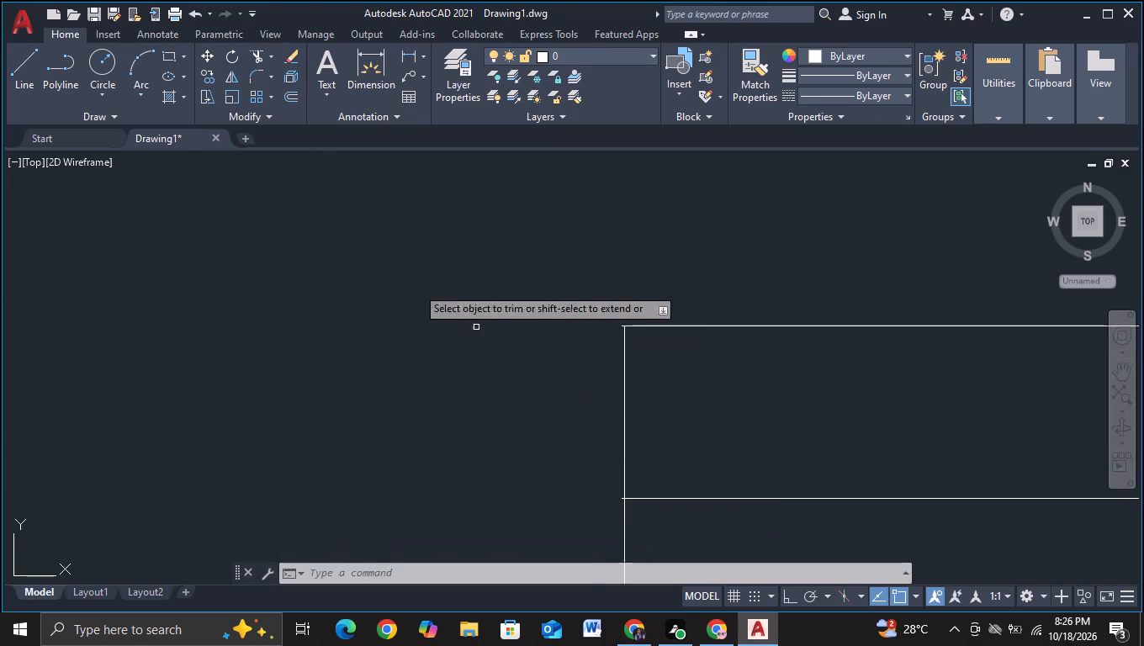
{"action": "scroll", "coordinate": [589, 463], "scroll_direction": "up", "scroll_amount": 2}
{"action": "middle_click_drag", "start_coordinate": [595, 497], "coordinate": [484, 349]}
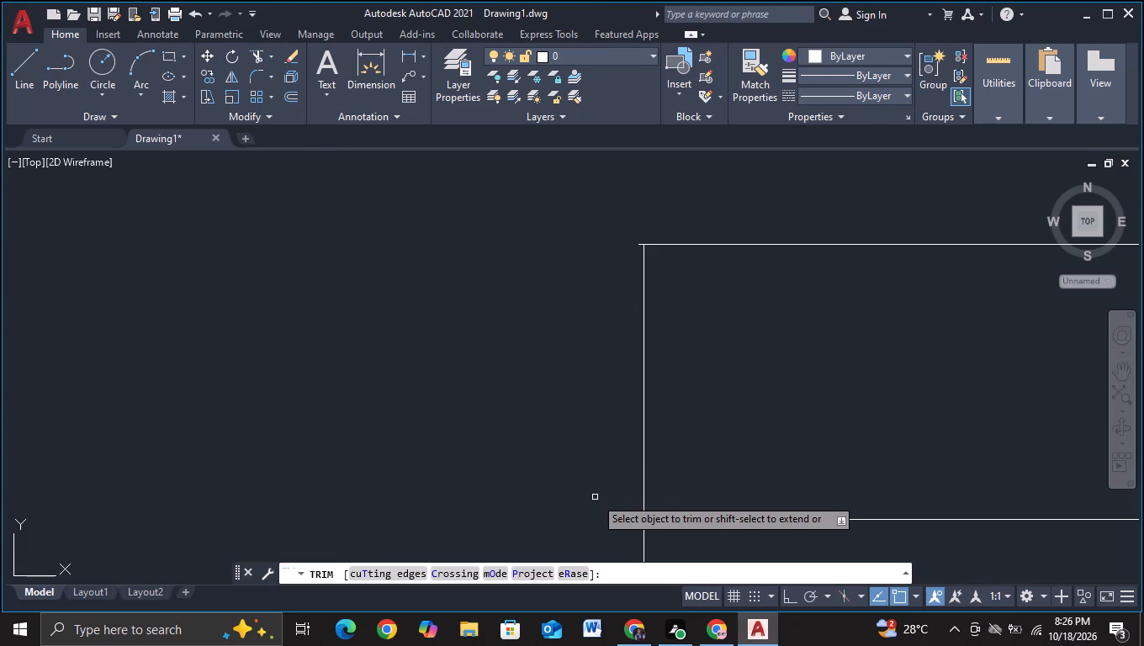
{"action": "left_click", "coordinate": [526, 369]}
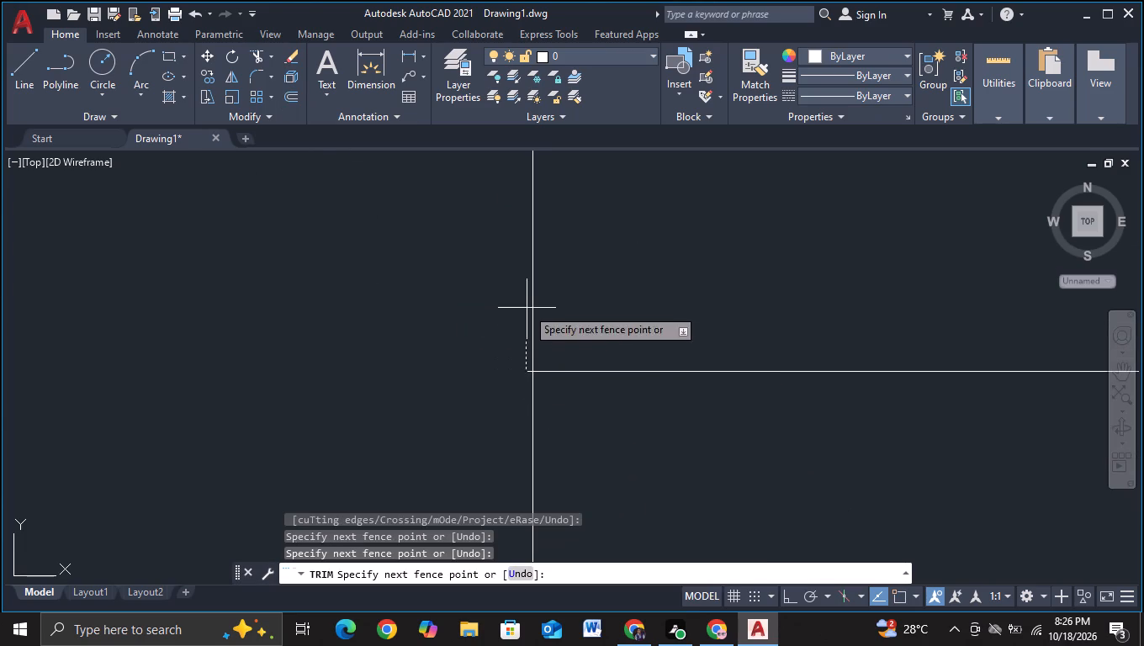
{"action": "left_click", "coordinate": [529, 373]}
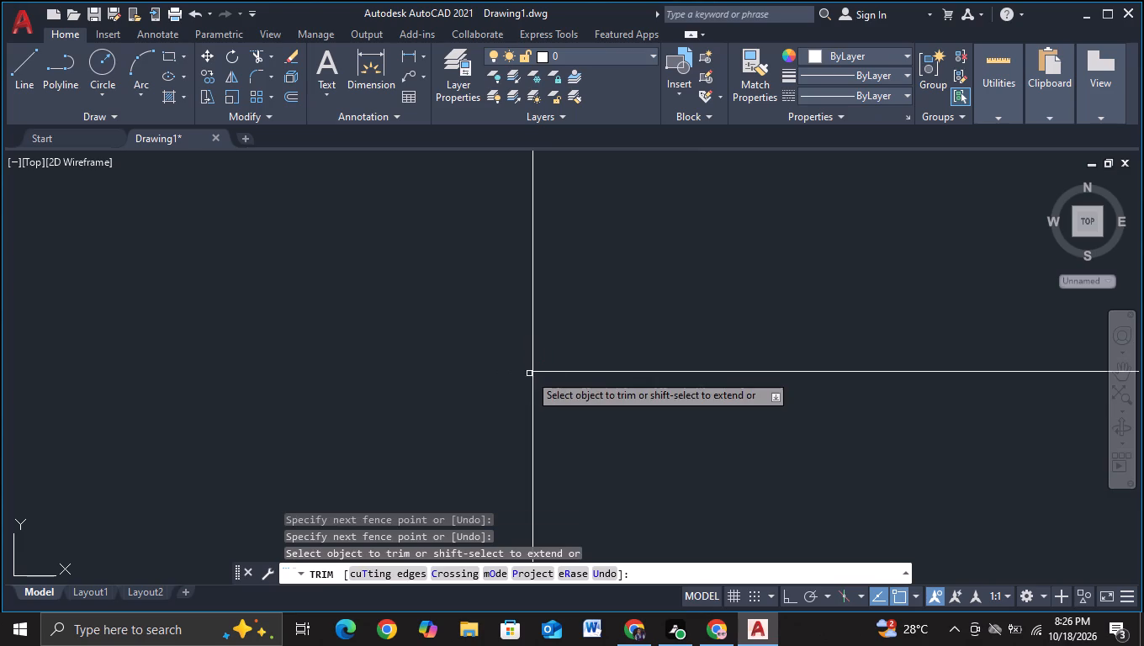
{"action": "middle_click_drag", "start_coordinate": [491, 257], "coordinate": [493, 430]}
{"action": "left_click", "coordinate": [528, 272]}
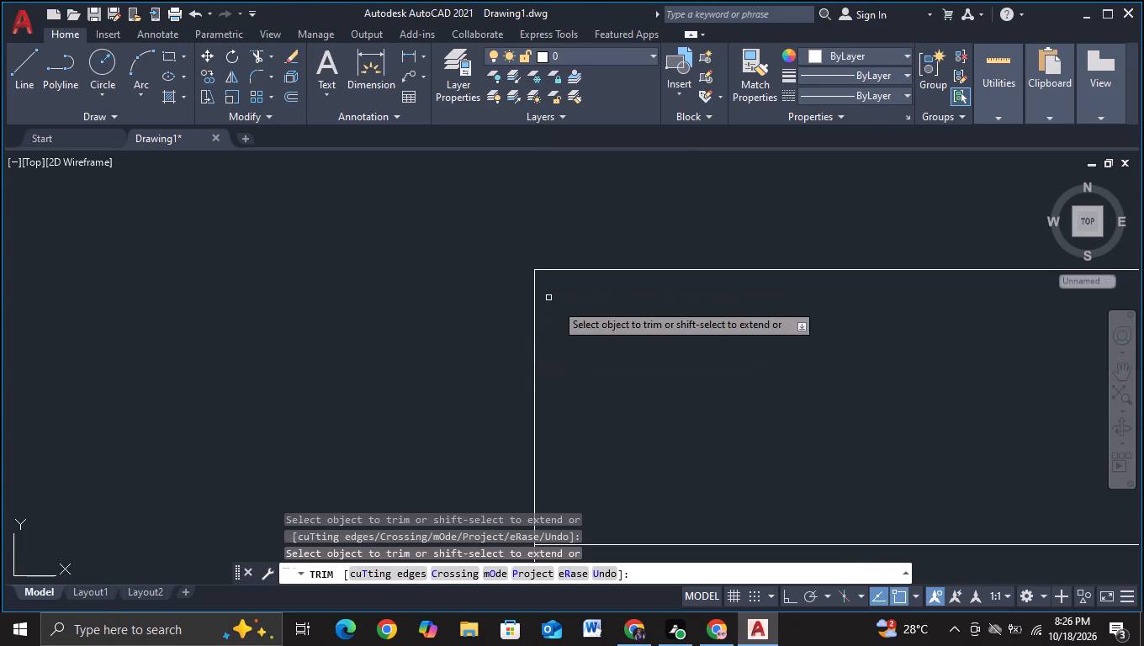
{"action": "middle_click_drag", "start_coordinate": [678, 352], "coordinate": [0, 280]}
{"action": "middle_click_drag", "start_coordinate": [691, 343], "coordinate": [93, 299]}
{"action": "middle_click_drag", "start_coordinate": [993, 400], "coordinate": [706, 383]}
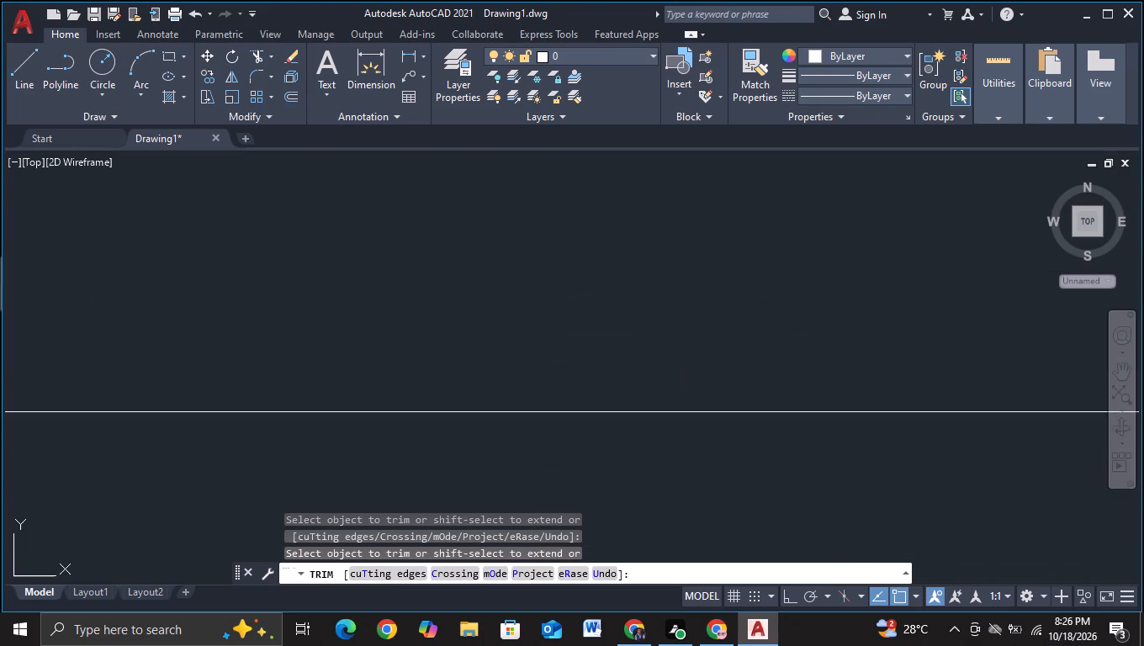
{"action": "middle_click_drag", "start_coordinate": [1110, 353], "coordinate": [421, 335]}
{"action": "middle_click_drag", "start_coordinate": [677, 299], "coordinate": [506, 316]}
{"action": "key", "text": "Escape"}
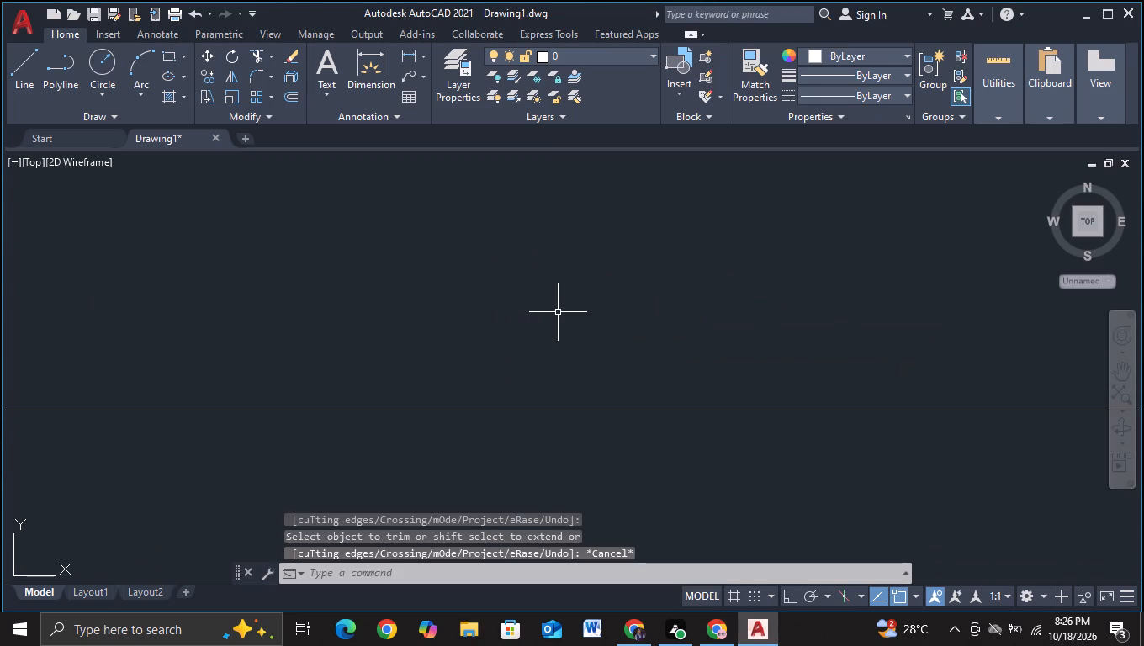
Examine the new panel's header lines and its alignment with the neighbouring panels.
{"action": "middle_click_drag", "start_coordinate": [593, 324], "coordinate": [536, 319]}
{"action": "middle_click_drag", "start_coordinate": [674, 305], "coordinate": [329, 268]}
{"action": "middle_click_drag", "start_coordinate": [520, 259], "coordinate": [410, 377]}
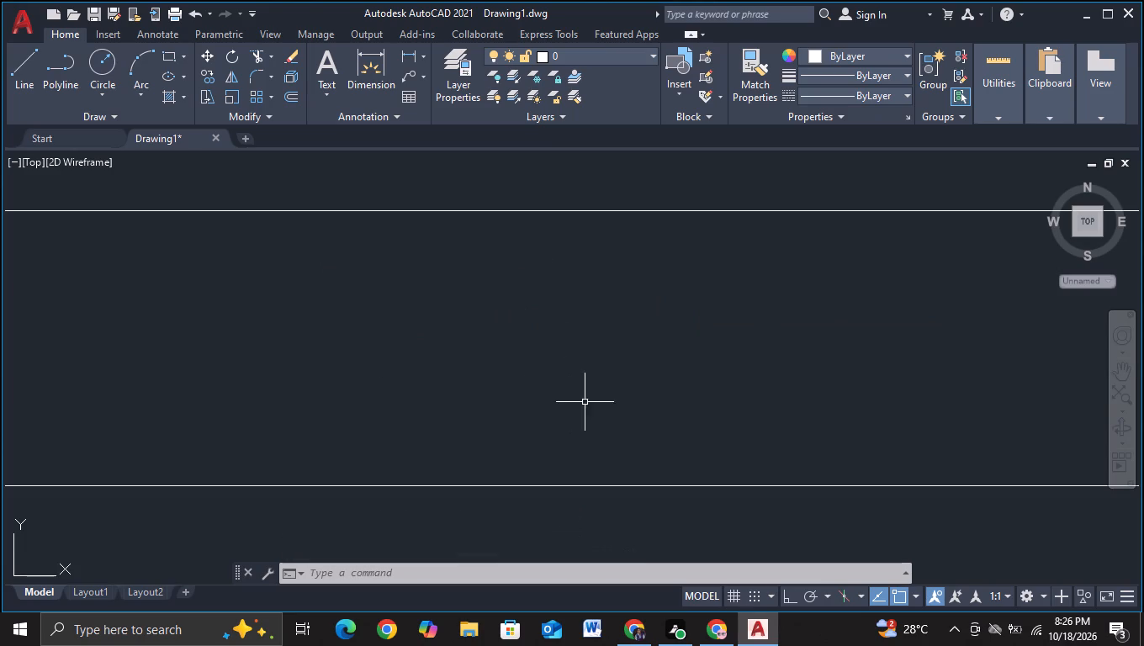
{"action": "middle_click_drag", "start_coordinate": [591, 401], "coordinate": [396, 410]}
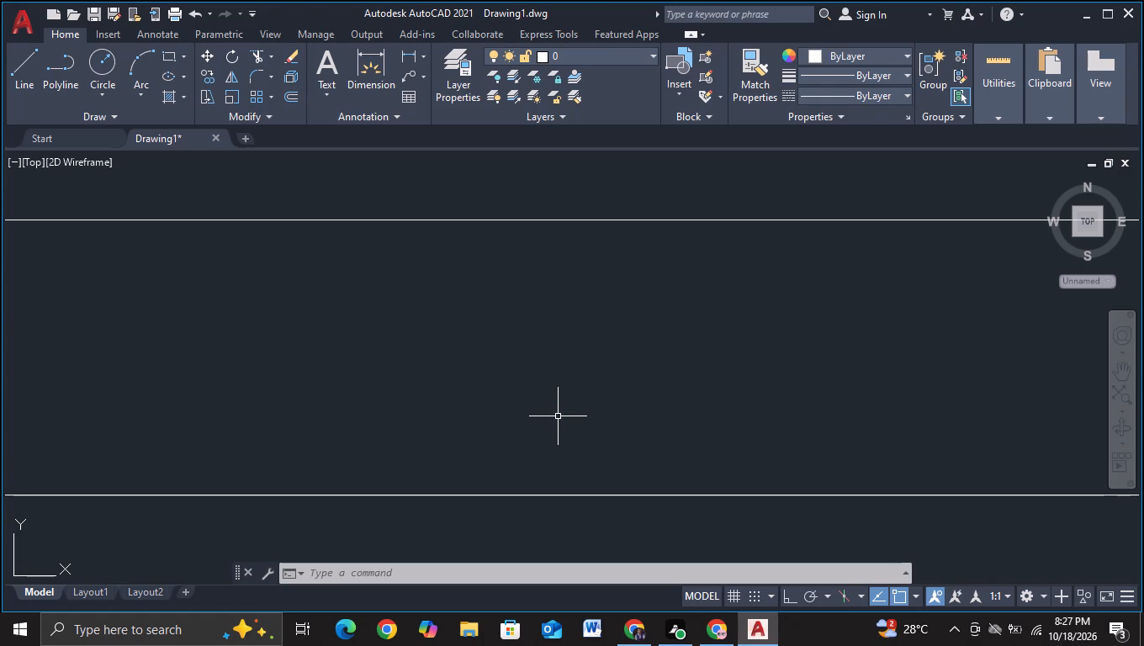
{"action": "middle_click_drag", "start_coordinate": [603, 397], "coordinate": [601, 397]}
{"action": "middle_click_drag", "start_coordinate": [601, 397], "coordinate": [139, 363]}
{"action": "scroll", "coordinate": [482, 329], "scroll_direction": "down", "scroll_amount": 2}
{"action": "scroll", "coordinate": [597, 384], "scroll_direction": "down", "scroll_amount": 3}
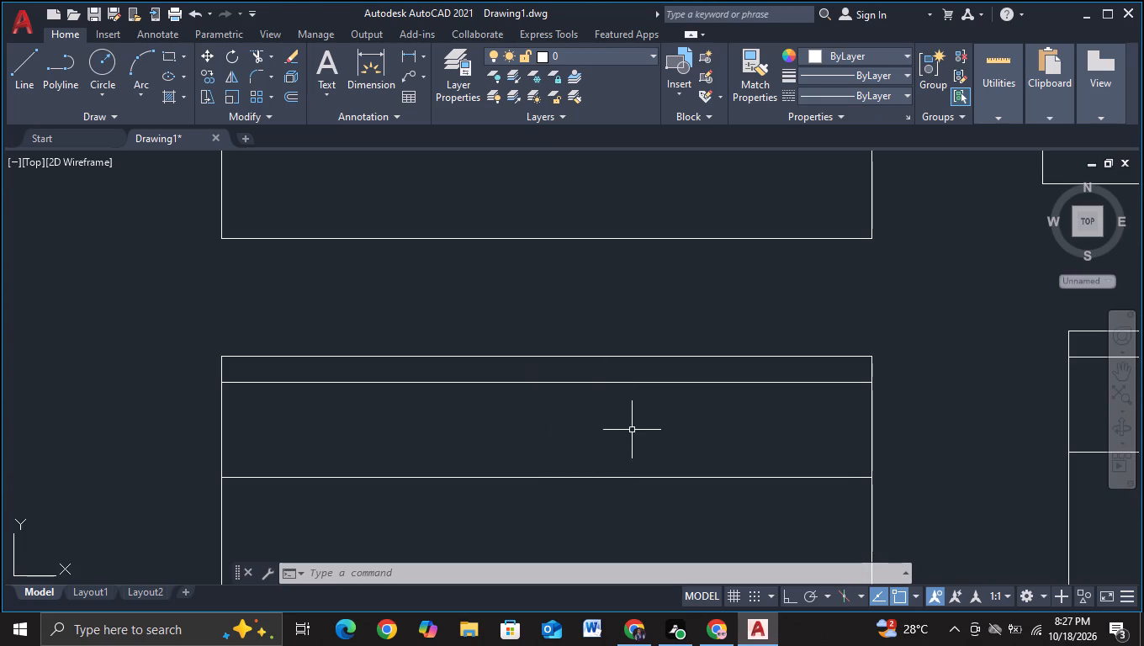
{"action": "scroll", "coordinate": [631, 434], "scroll_direction": "down", "scroll_amount": 2}
{"action": "middle_click_drag", "start_coordinate": [630, 437], "coordinate": [619, 329]}
{"action": "scroll", "coordinate": [617, 381], "scroll_direction": "down", "scroll_amount": 2}
{"action": "middle_click_drag", "start_coordinate": [612, 420], "coordinate": [608, 360]}
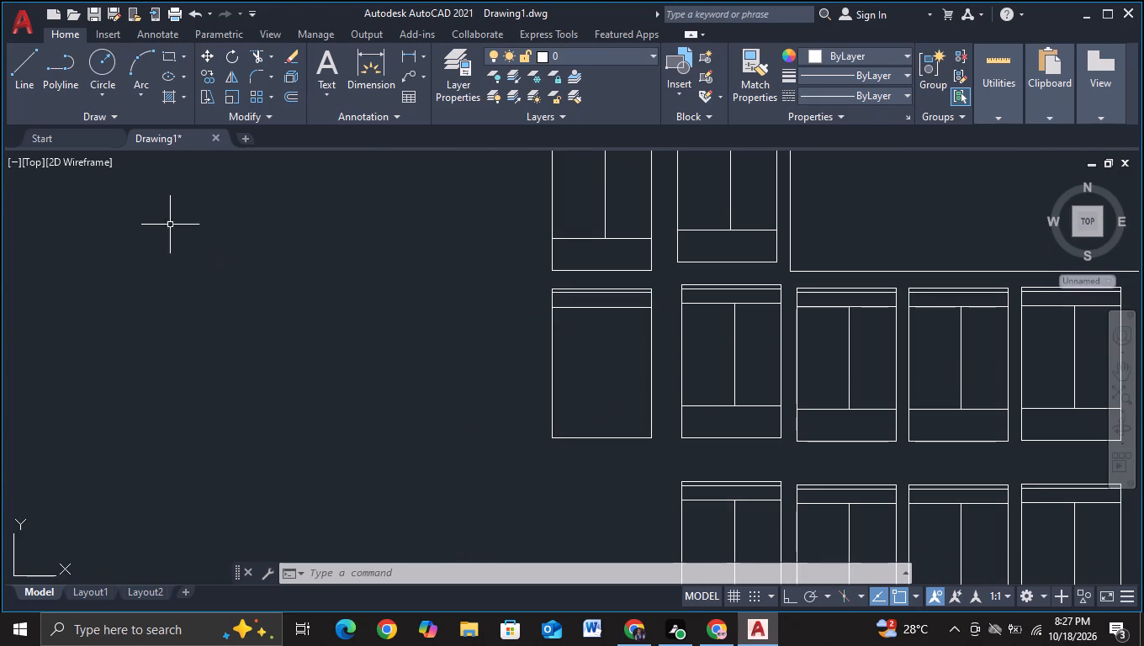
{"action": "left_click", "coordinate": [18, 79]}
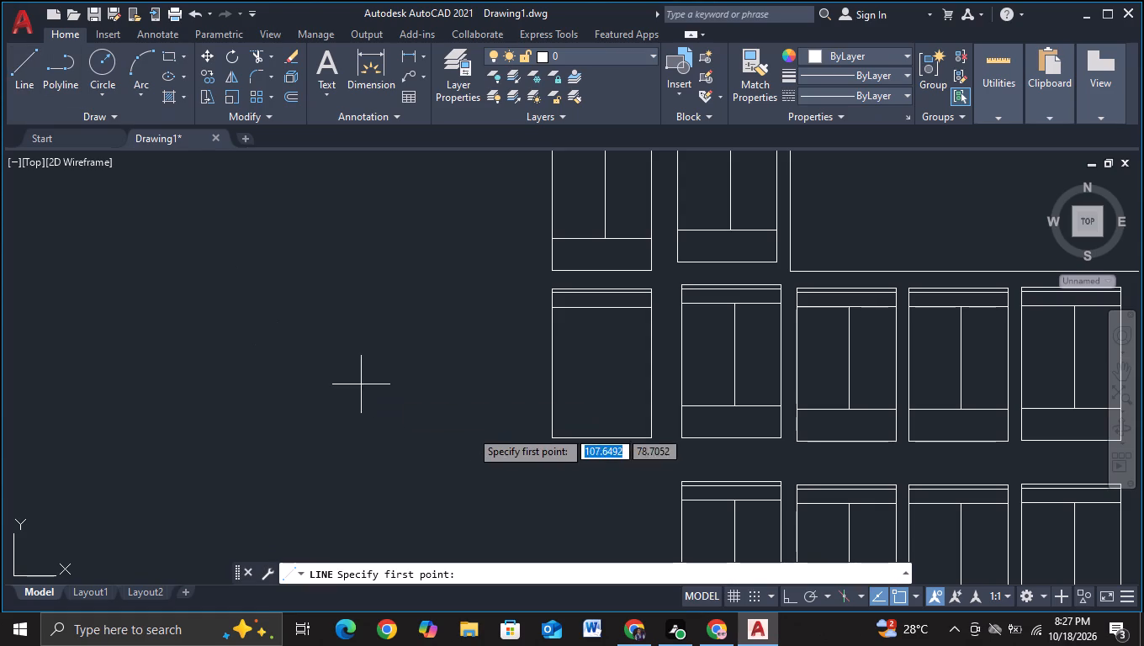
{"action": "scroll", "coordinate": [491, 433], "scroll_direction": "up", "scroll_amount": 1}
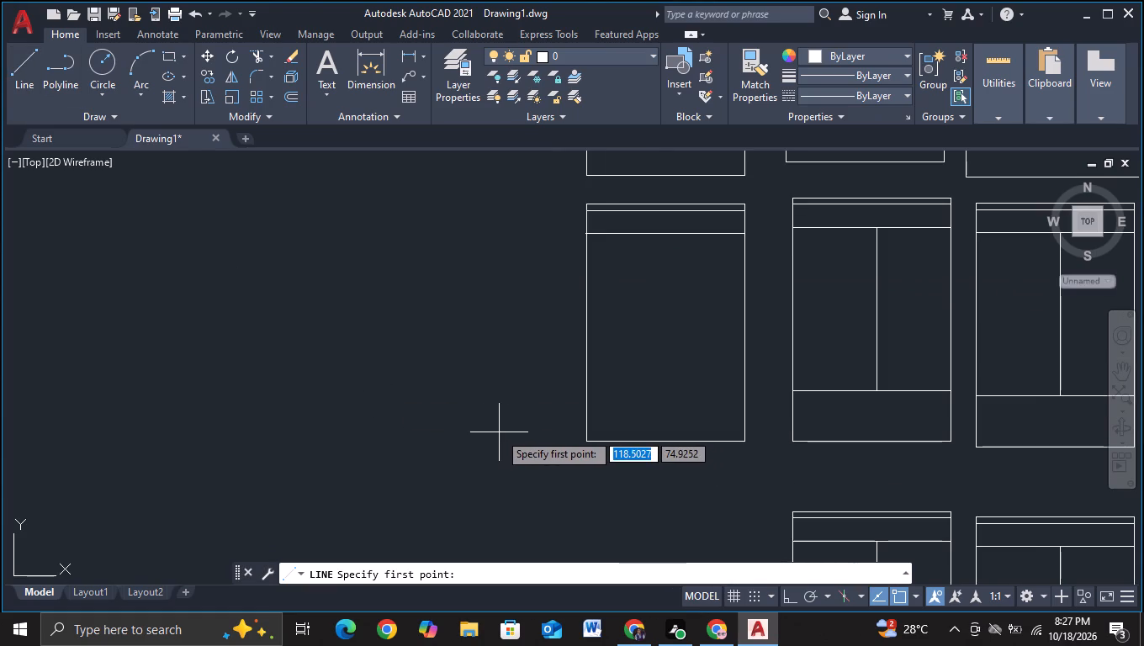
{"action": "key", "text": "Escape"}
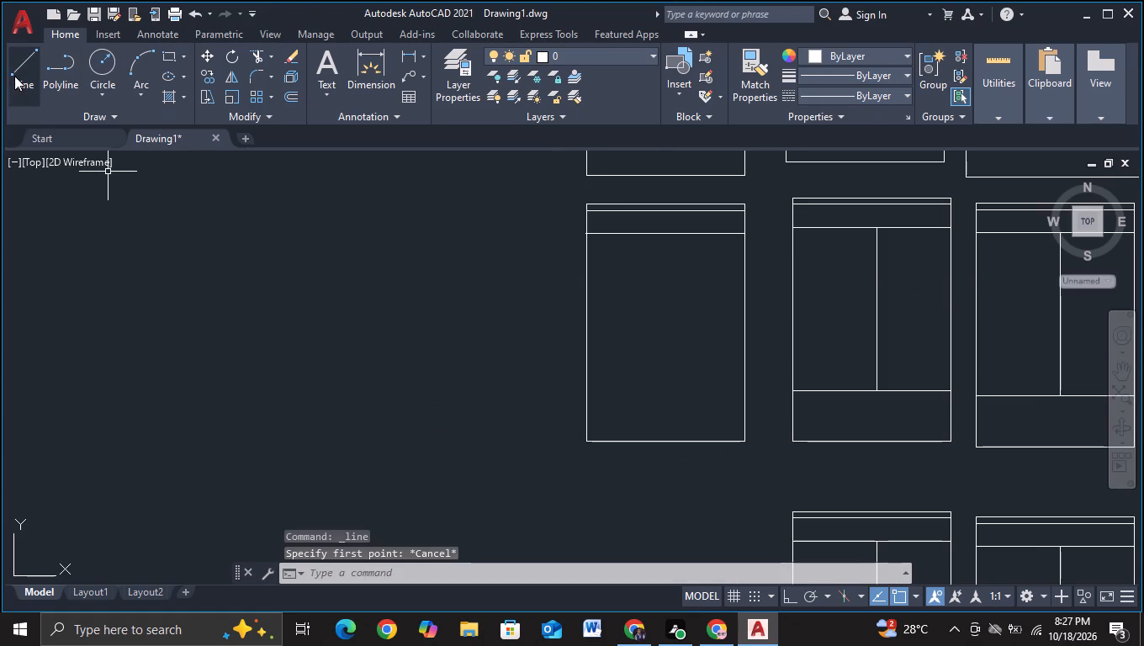
Draw a horizontal line from the left end of the neighbouring panel's lower divider leftward across and beyond the new panel.
{"action": "left_click", "coordinate": [14, 76]}
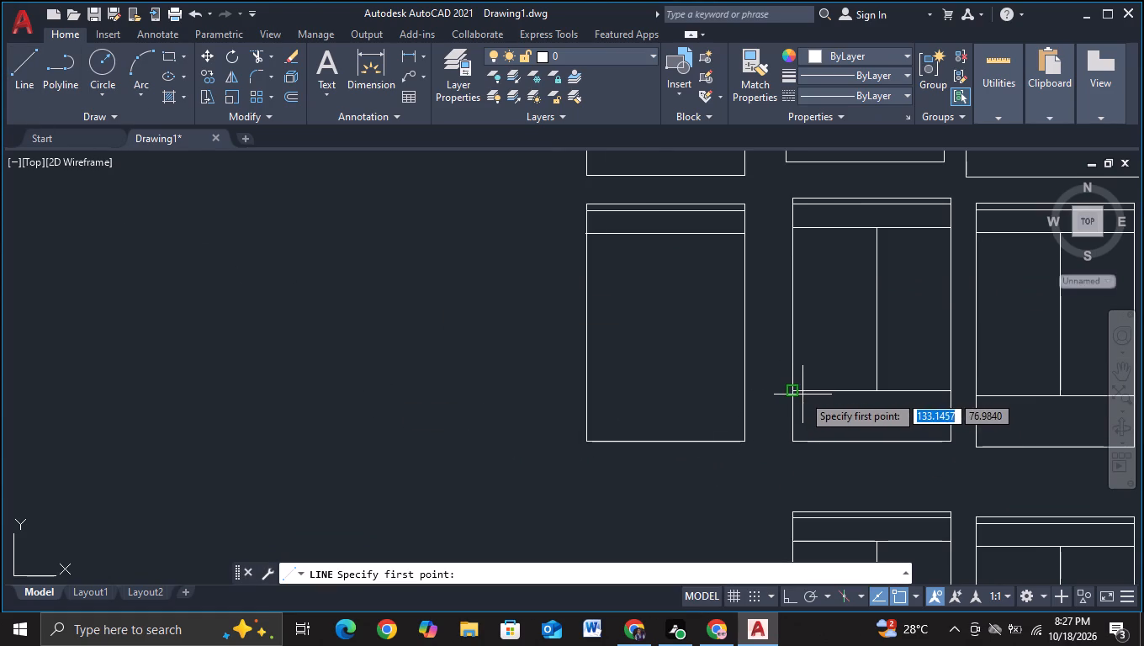
{"action": "left_click", "coordinate": [793, 394]}
{"action": "left_click", "coordinate": [469, 384]}
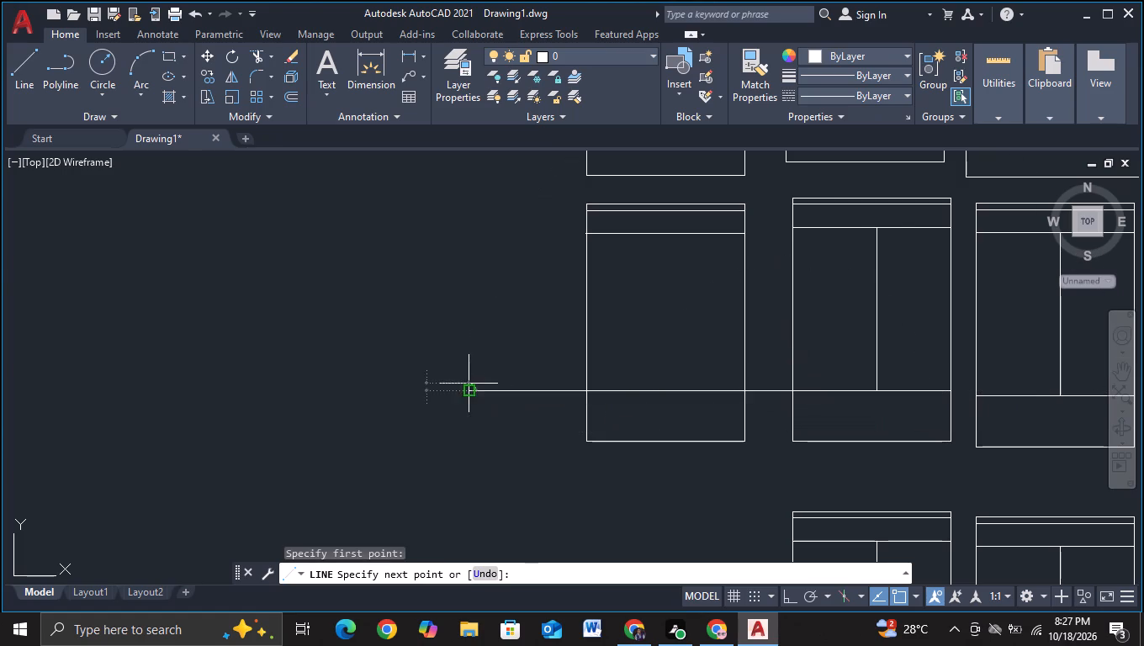
{"action": "key", "text": "Escape"}
Trim the lower divider line where it overhangs the new panel's left edge and crosses the gap to the neighbouring panel.
{"action": "left_click", "coordinate": [253, 56]}
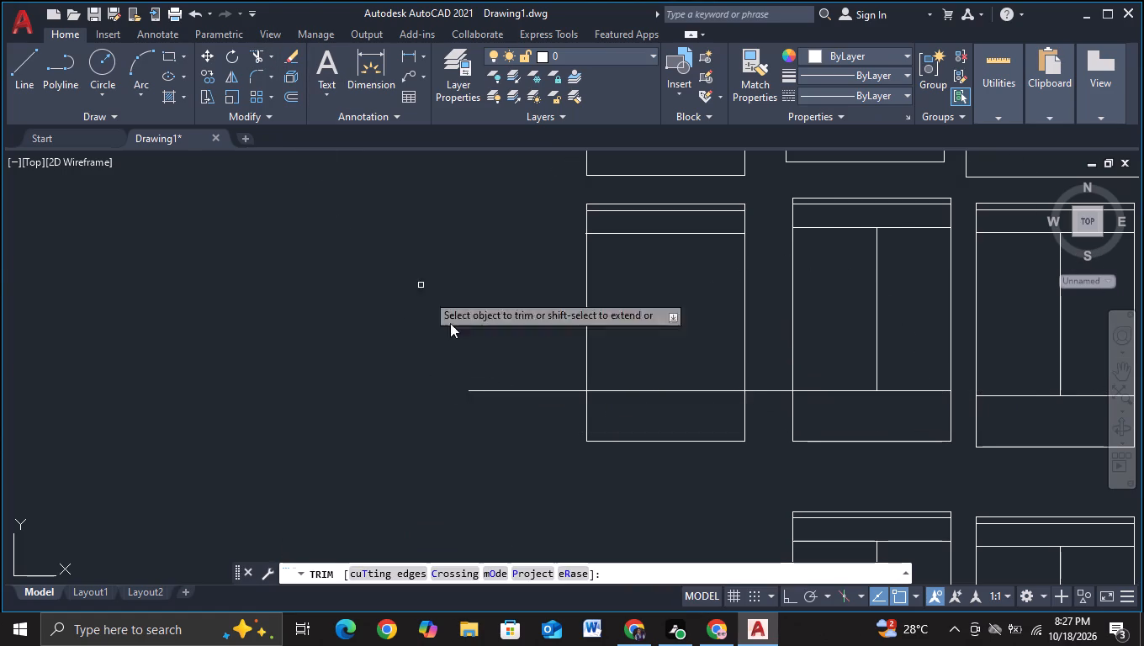
{"action": "left_click_drag", "start_coordinate": [497, 344], "coordinate": [479, 490]}
{"action": "left_click_drag", "start_coordinate": [759, 368], "coordinate": [765, 390]}
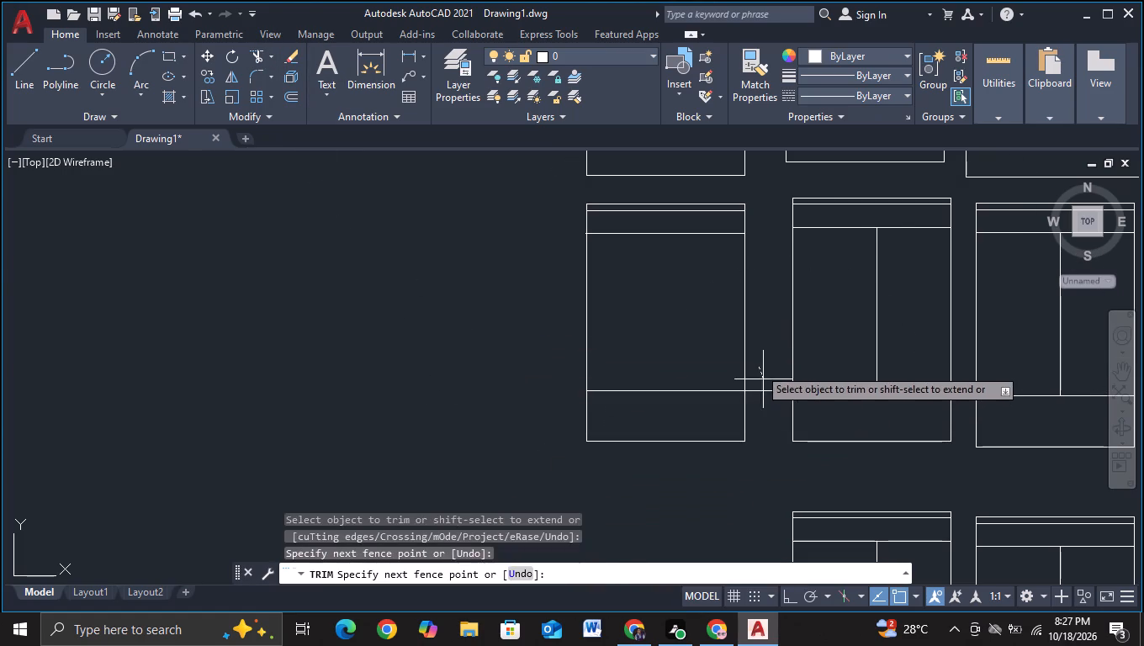
{"action": "left_click_drag", "start_coordinate": [765, 390], "coordinate": [780, 470]}
{"action": "key", "text": "Escape"}
Draw a three-sided outline about 12.16 units high extending left from the lower row's leftmost panel, joining that panel's top-left and bottom-left corners.
{"action": "scroll", "coordinate": [556, 421], "scroll_direction": "down", "scroll_amount": 1}
{"action": "middle_click_drag", "start_coordinate": [521, 432], "coordinate": [524, 374]}
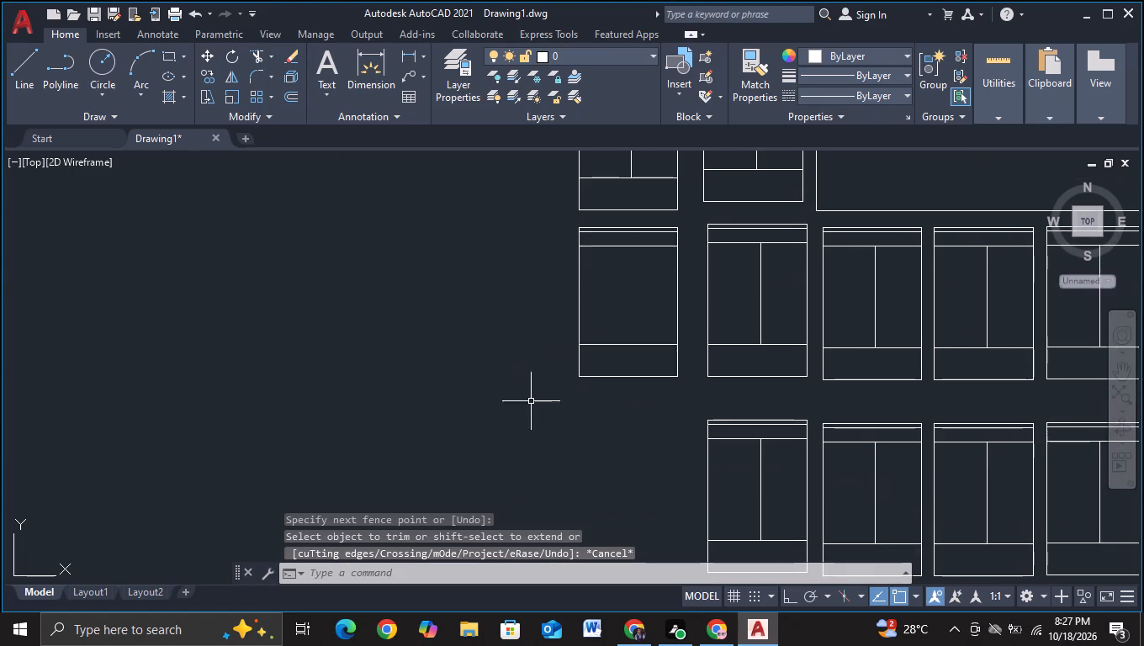
{"action": "scroll", "coordinate": [554, 437], "scroll_direction": "down", "scroll_amount": 1}
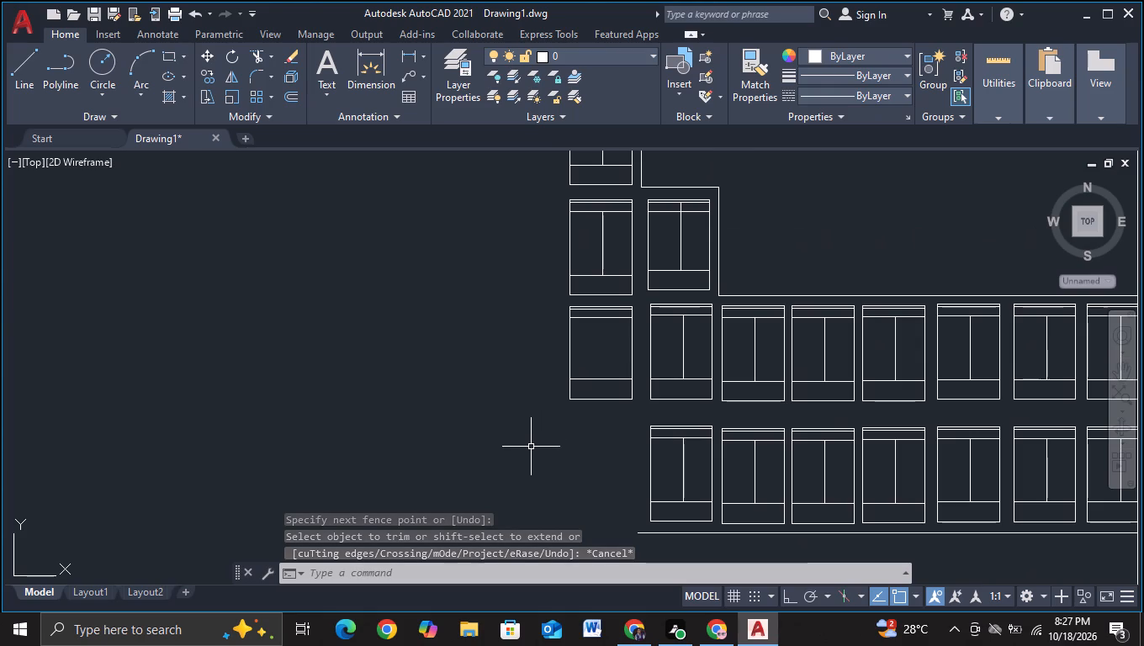
{"action": "middle_click_drag", "start_coordinate": [531, 447], "coordinate": [526, 355]}
{"action": "left_click", "coordinate": [29, 80]}
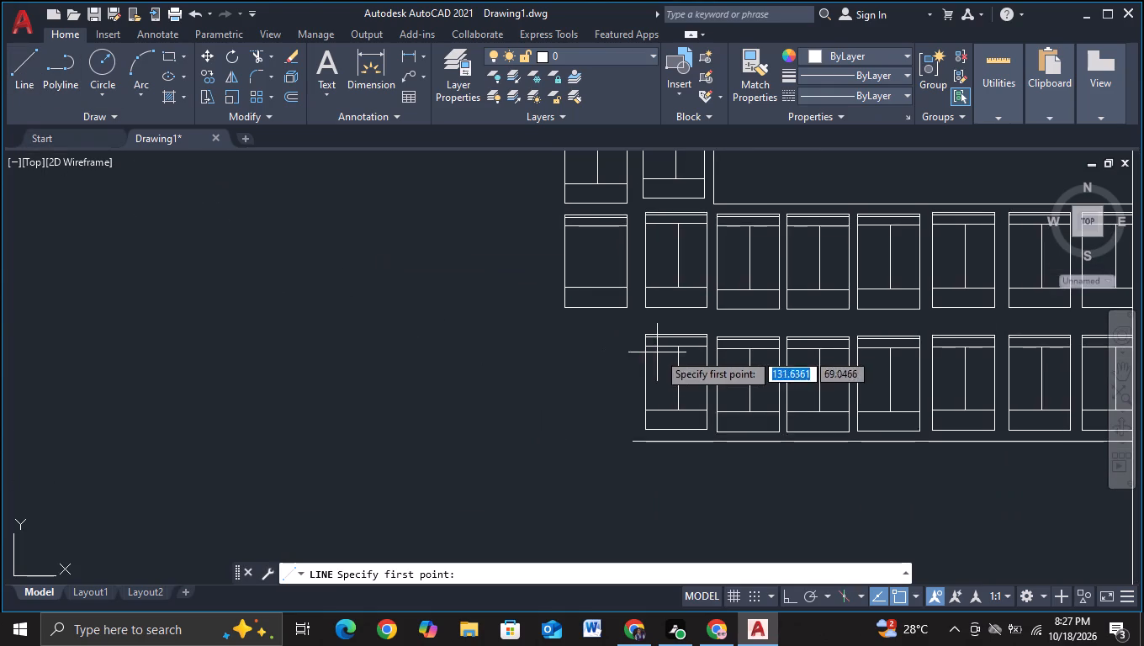
{"action": "left_click", "coordinate": [649, 335]}
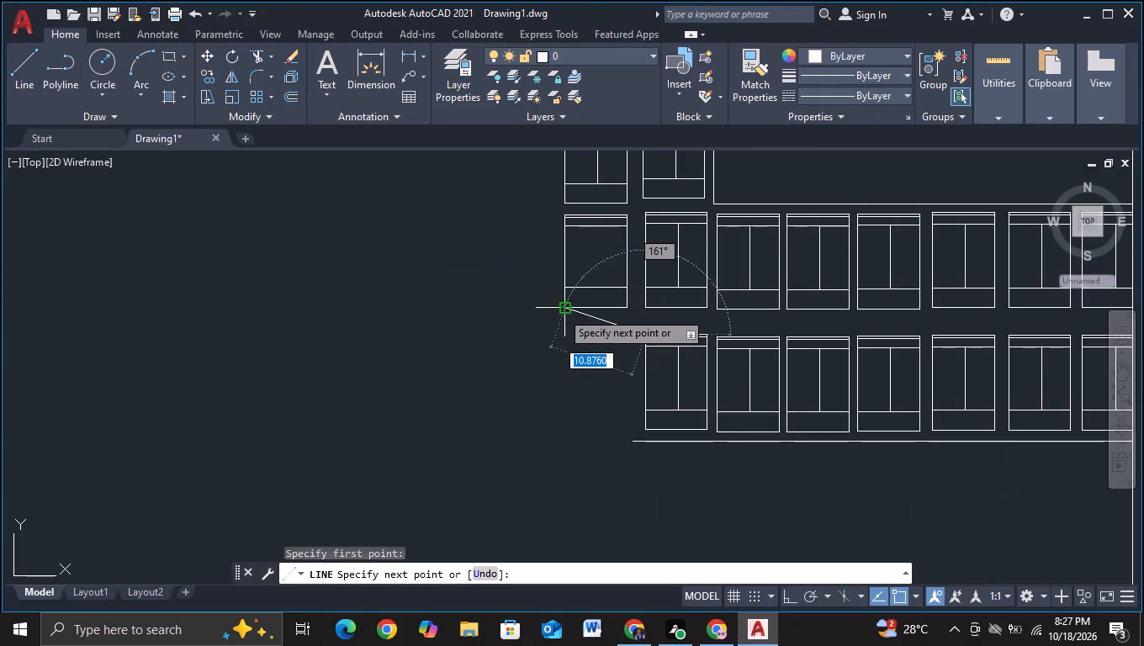
{"action": "left_click", "coordinate": [561, 336]}
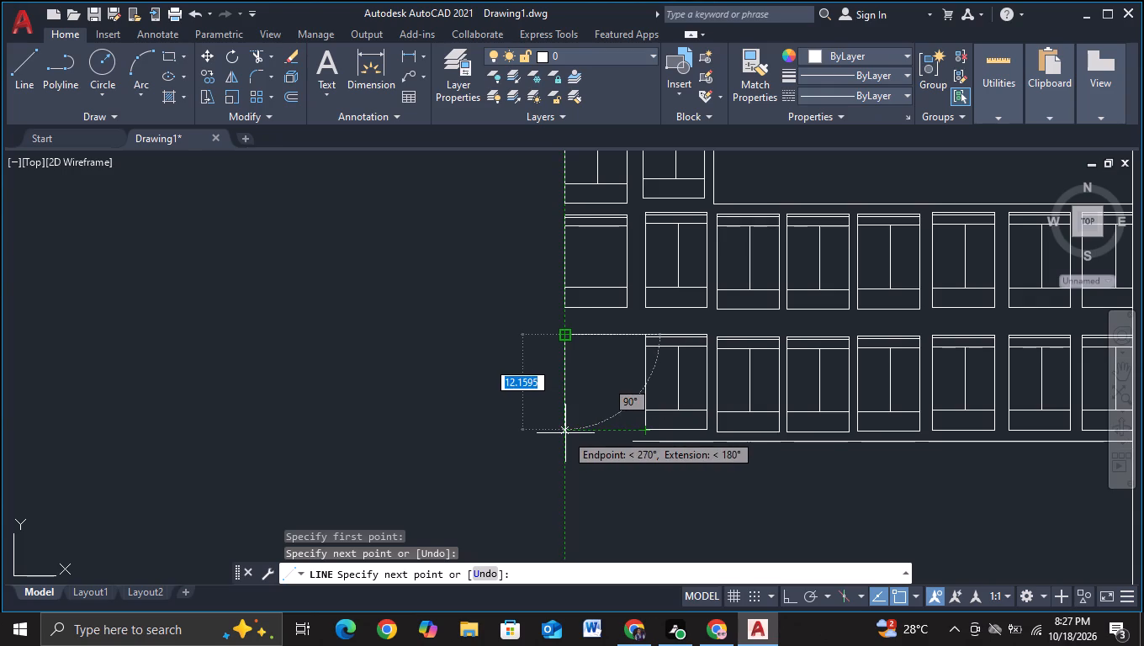
{"action": "key", "text": "F8"}
{"action": "left_click", "coordinate": [565, 433]}
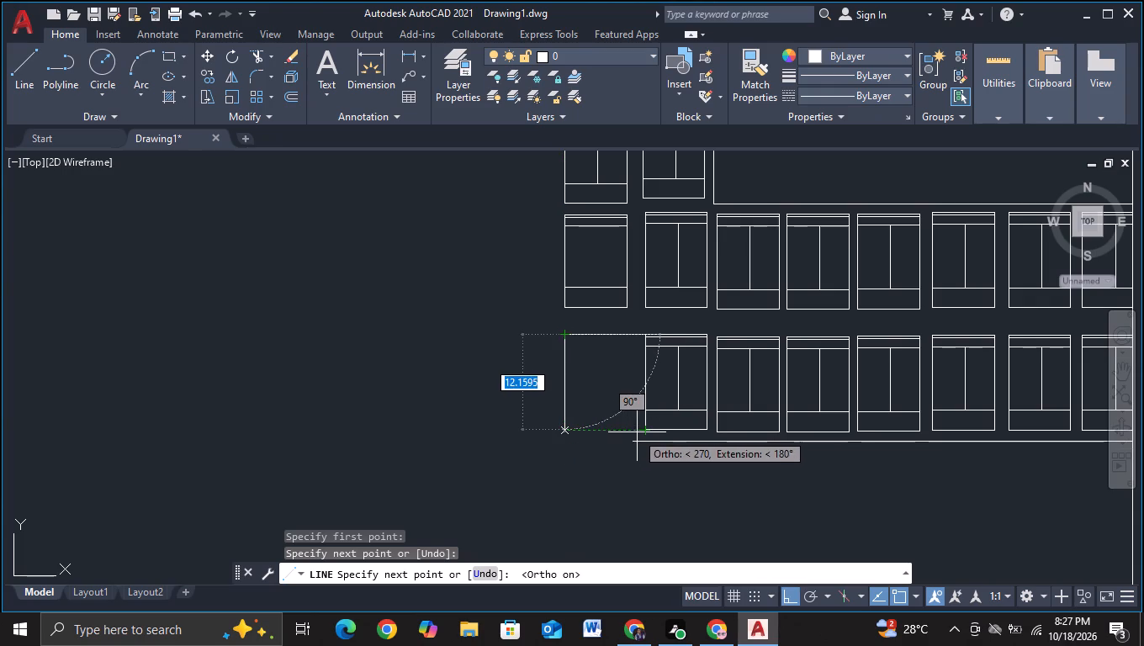
{"action": "left_click", "coordinate": [644, 432]}
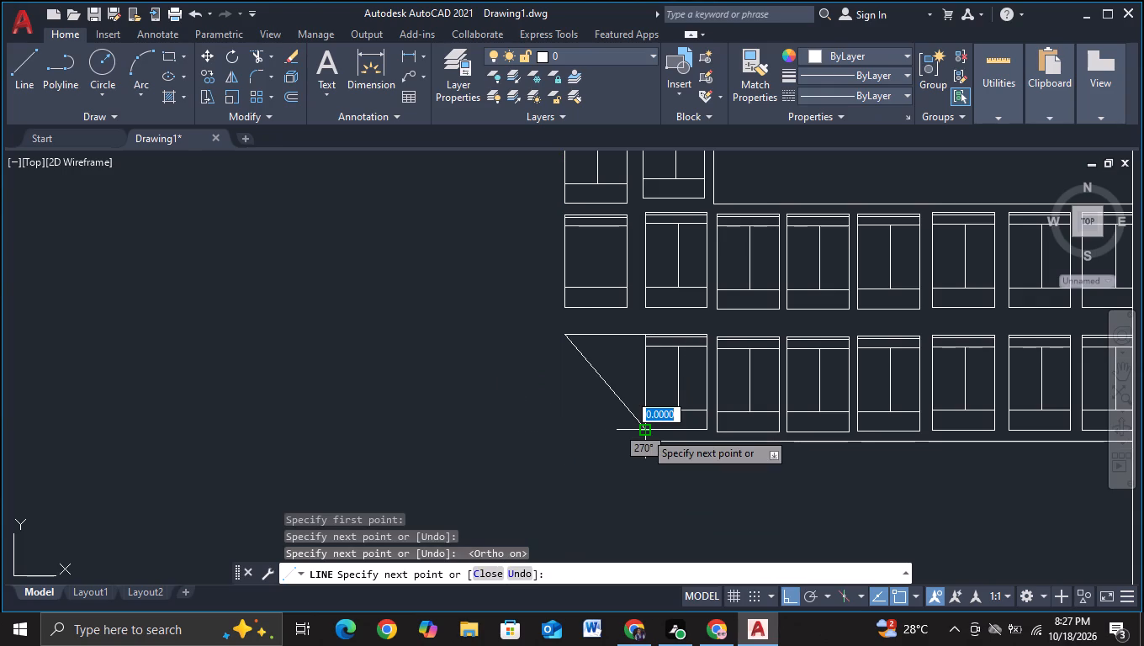
{"action": "key", "text": "ctrl+z"}
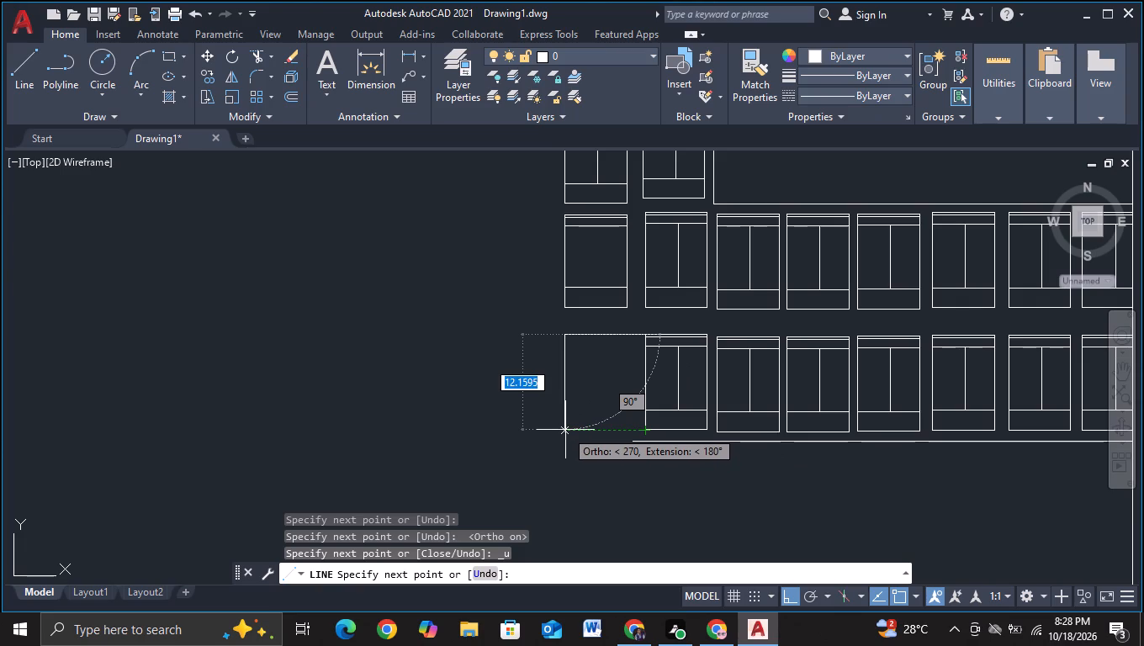
{"action": "left_click", "coordinate": [565, 431]}
{"action": "left_click", "coordinate": [641, 430]}
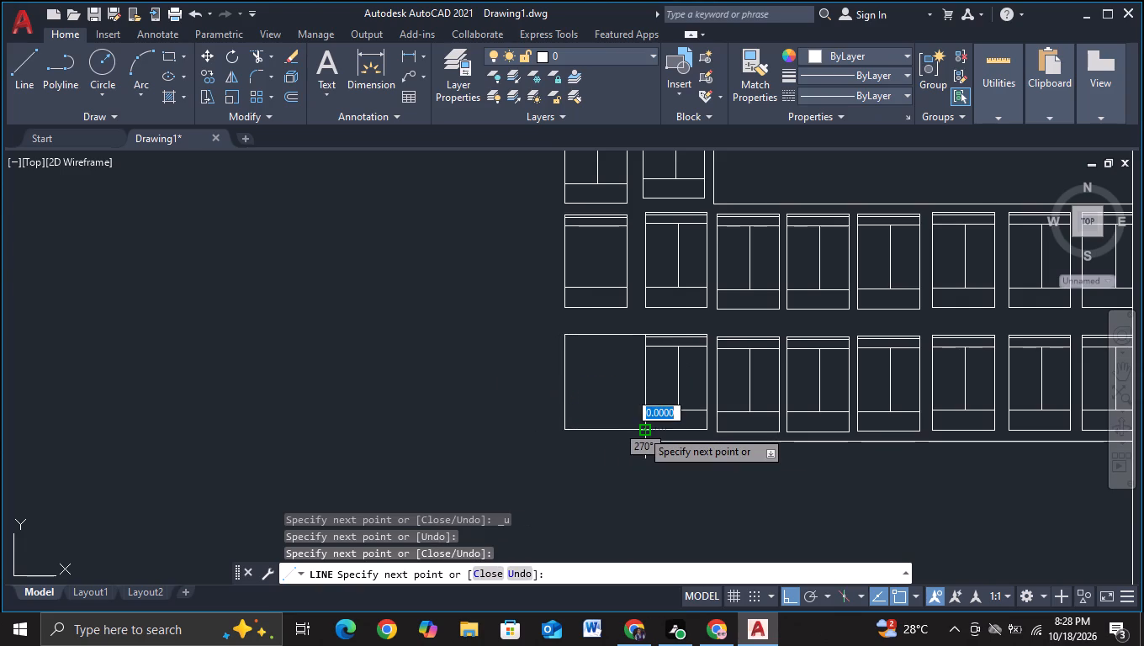
{"action": "key", "text": "Escape"}
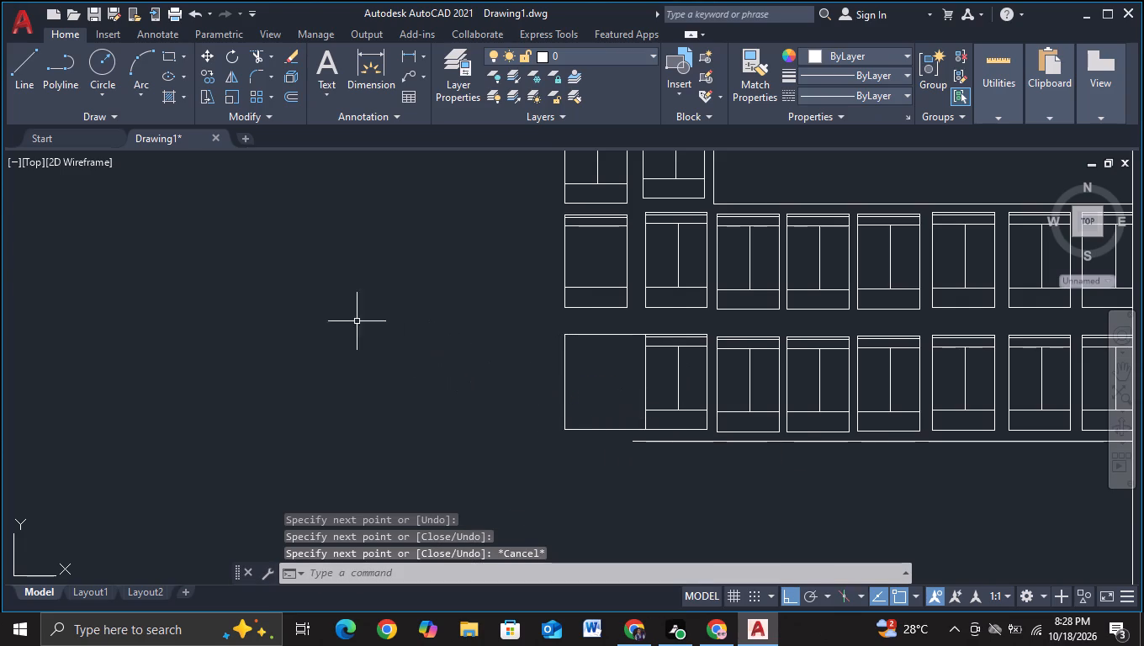
Draw a vertical line from the upper panel's bottom-right corner down through and past the new lower-row outline.
{"action": "left_click", "coordinate": [30, 76]}
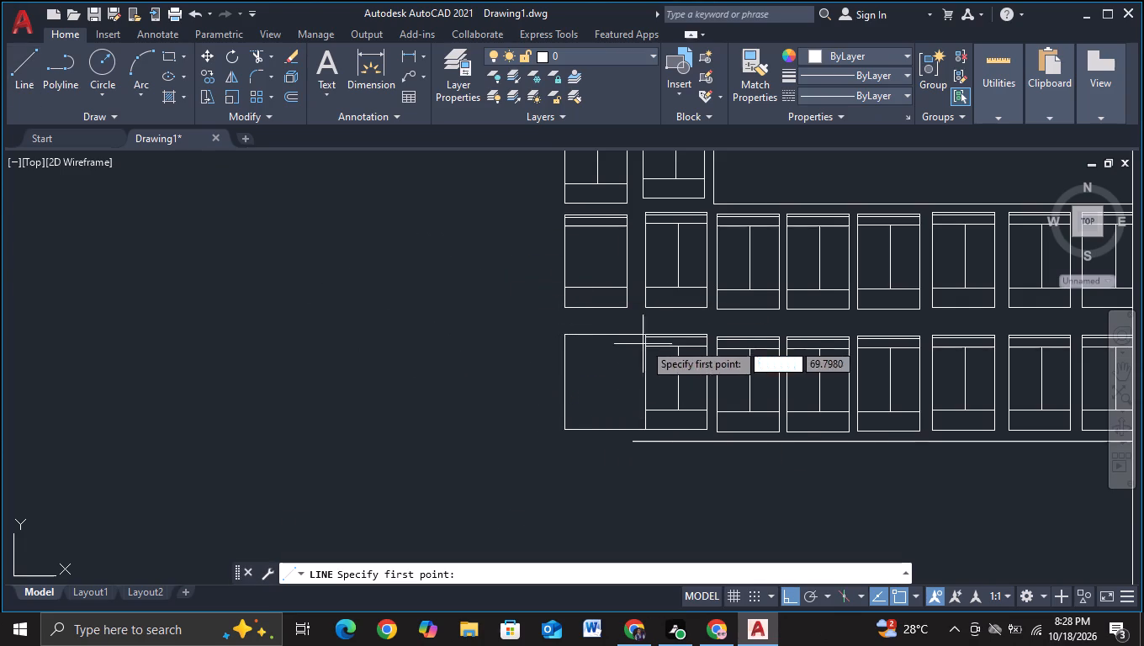
{"action": "left_click", "coordinate": [623, 310]}
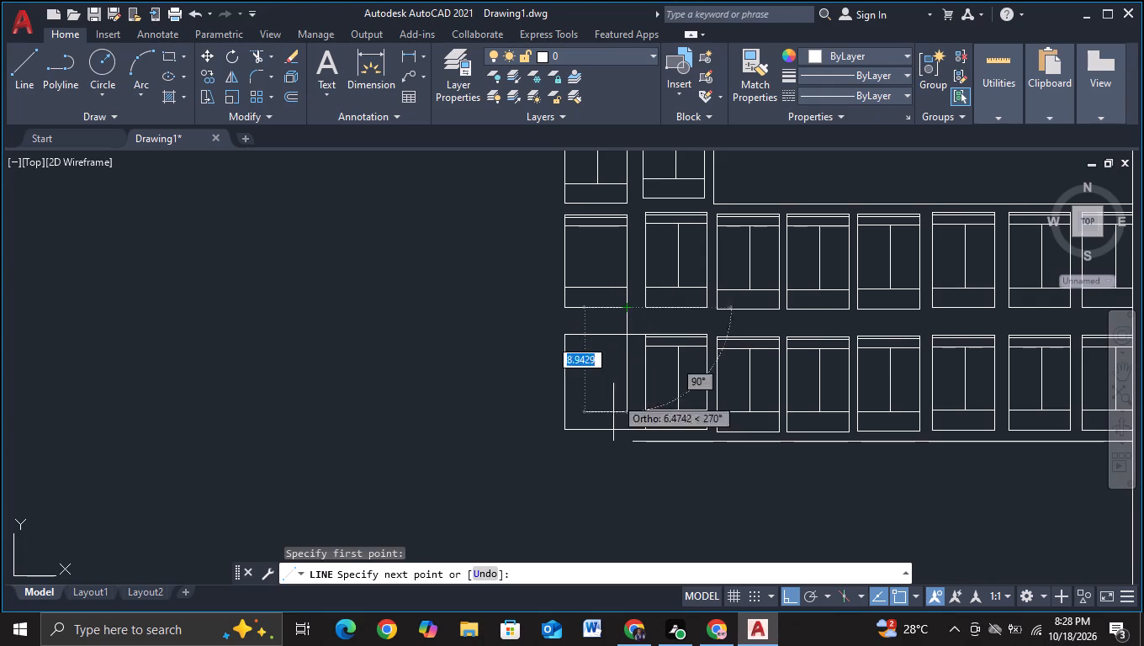
{"action": "left_click", "coordinate": [612, 448]}
{"action": "key", "text": "Escape"}
Trim the vertical line above and below the new lower-row panel, and the outline's horizontal lines across the gap to the neighbouring panel.
{"action": "left_click", "coordinate": [254, 52]}
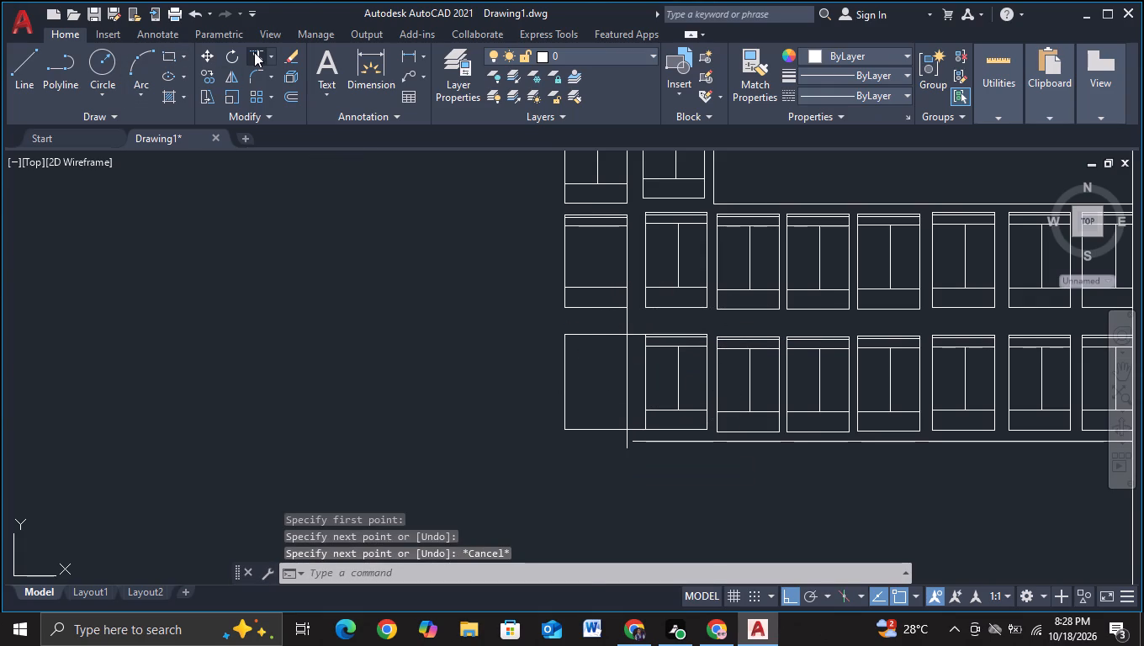
{"action": "scroll", "coordinate": [634, 319], "scroll_direction": "up", "scroll_amount": 2}
{"action": "left_click_drag", "start_coordinate": [589, 326], "coordinate": [619, 327]}
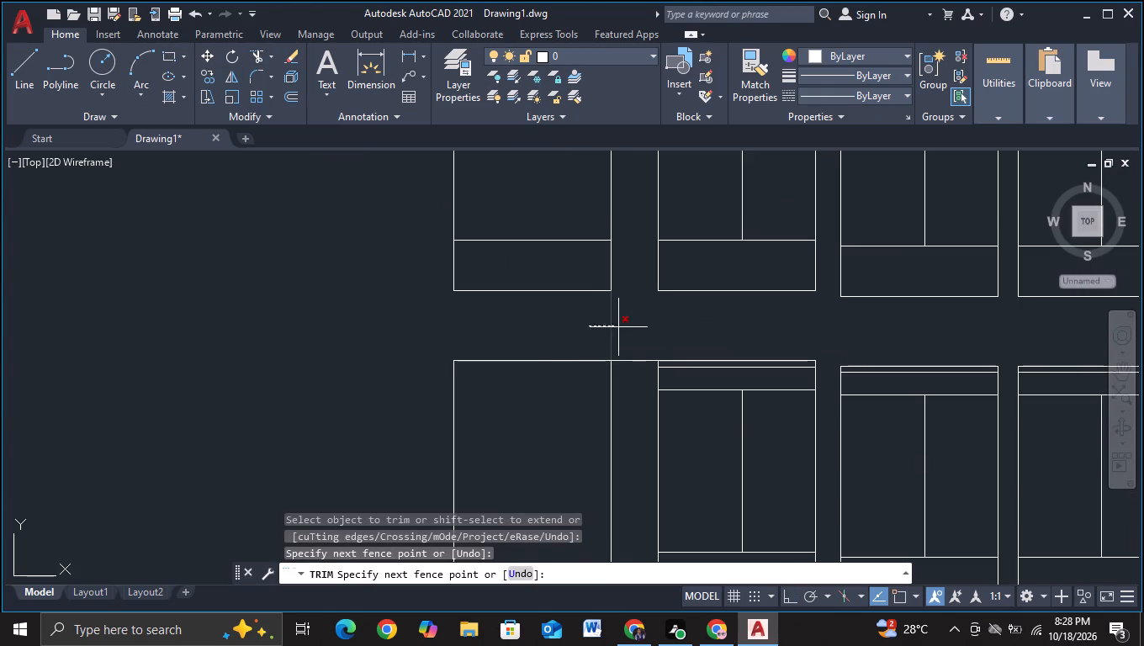
{"action": "left_click_drag", "start_coordinate": [619, 327], "coordinate": [627, 381]}
{"action": "scroll", "coordinate": [627, 384], "scroll_direction": "down", "scroll_amount": 1}
{"action": "middle_click_drag", "start_coordinate": [627, 384], "coordinate": [634, 166]}
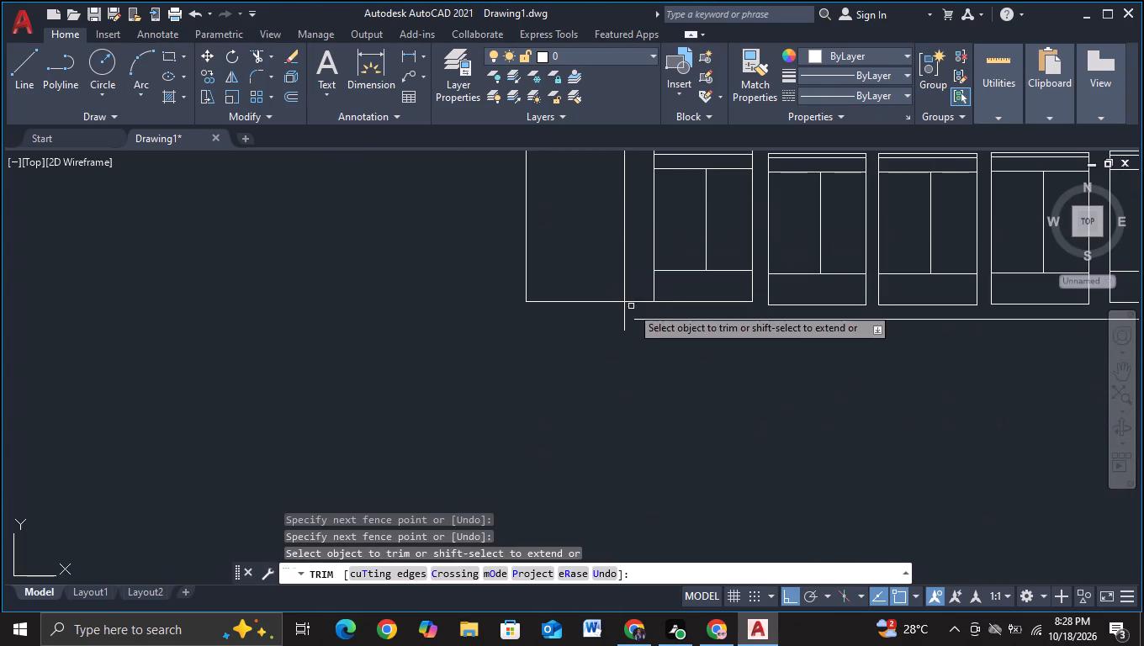
{"action": "left_click_drag", "start_coordinate": [612, 313], "coordinate": [643, 277]}
{"action": "scroll", "coordinate": [612, 338], "scroll_direction": "down", "scroll_amount": 2}
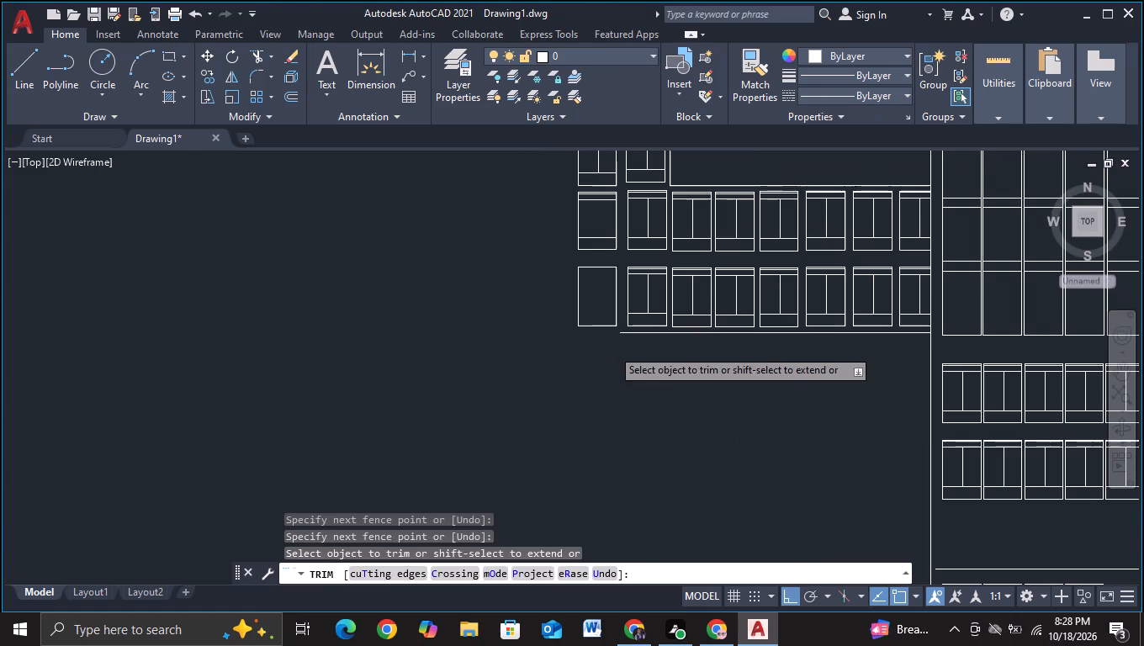
{"action": "key", "text": "Escape"}
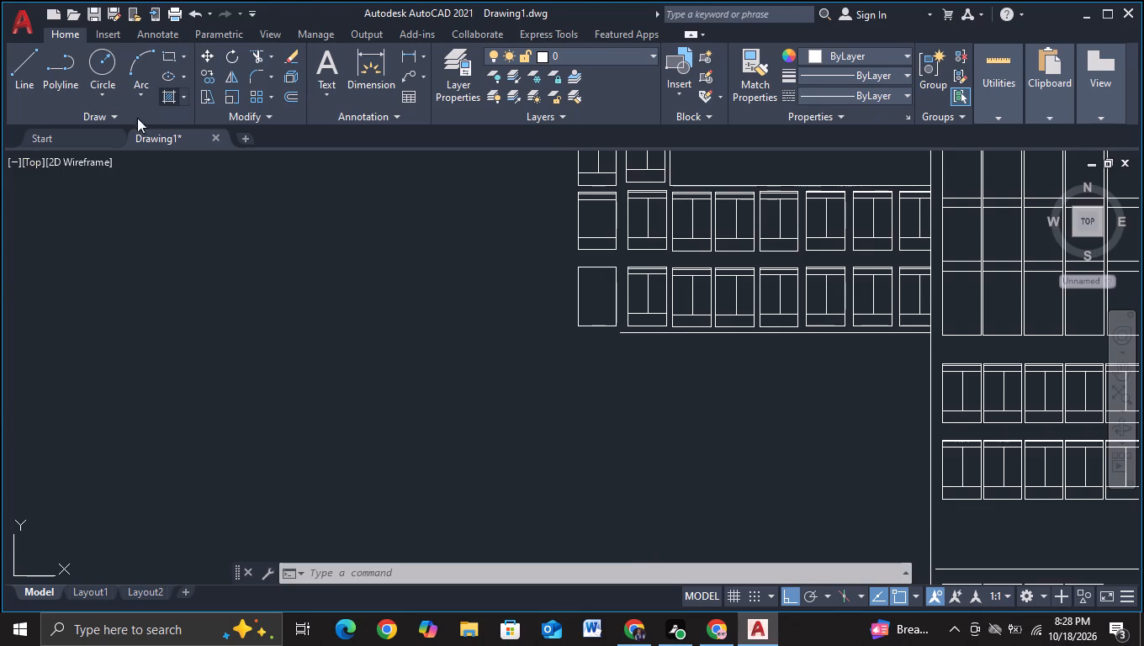
Draw a vertical line about 63.66 units long downward from the bottom-right corner of the lower row's third panel from the left.
{"action": "left_click", "coordinate": [21, 96]}
{"action": "scroll", "coordinate": [831, 532], "scroll_direction": "up", "scroll_amount": 1}
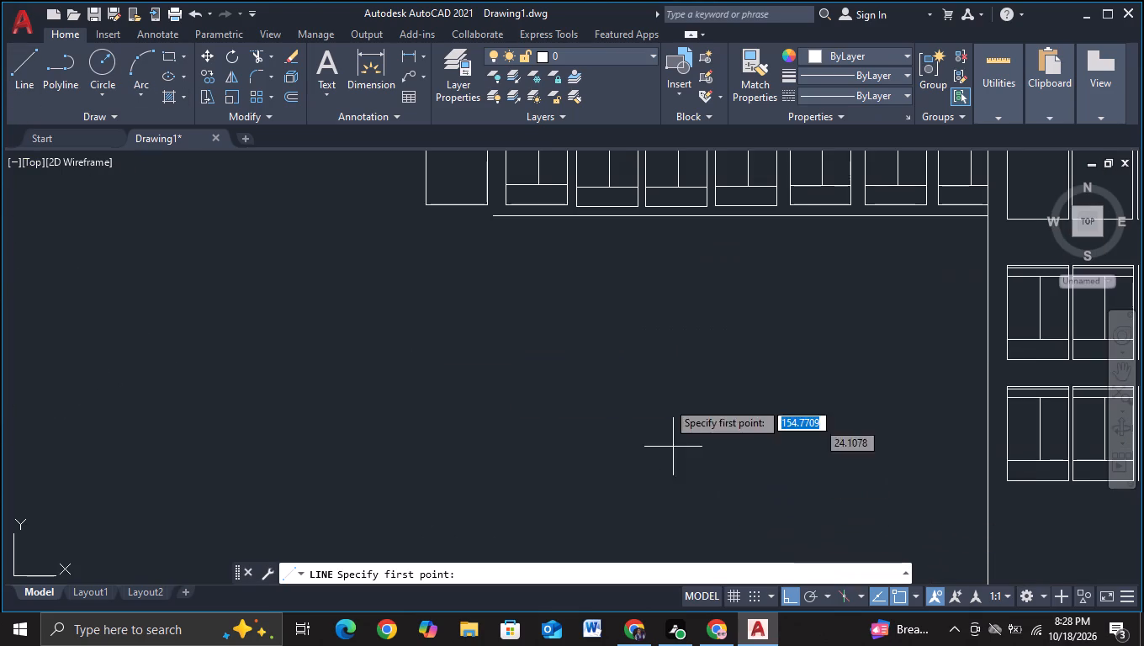
{"action": "left_click", "coordinate": [635, 209]}
{"action": "scroll", "coordinate": [623, 467], "scroll_direction": "down", "scroll_amount": 2}
{"action": "middle_click_drag", "start_coordinate": [626, 474], "coordinate": [652, 350]}
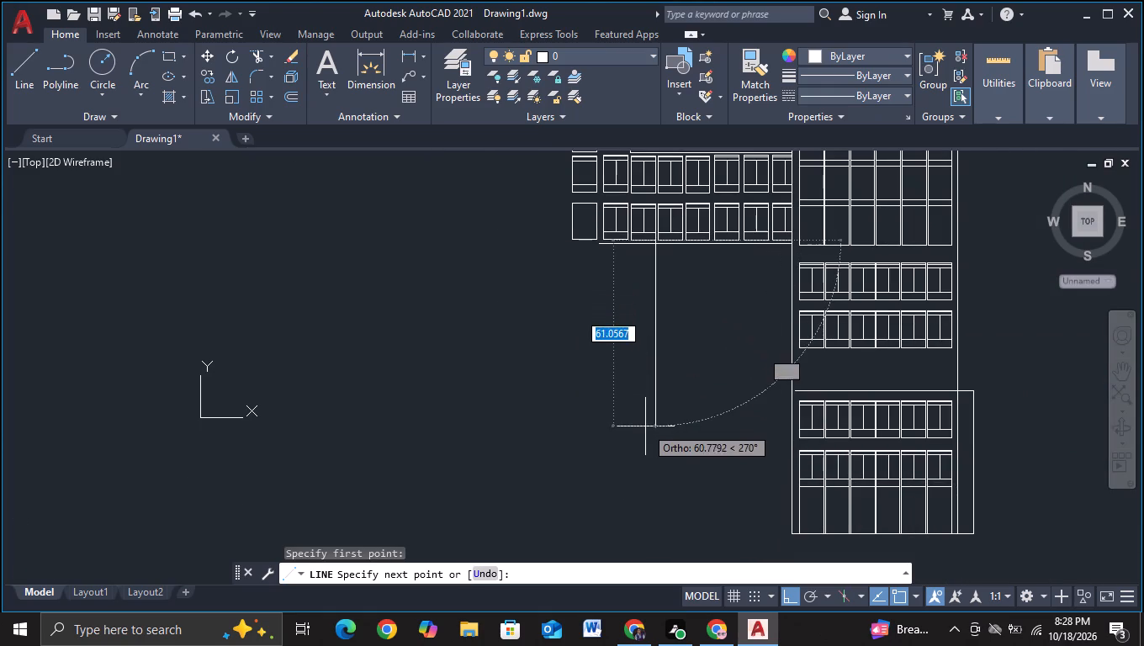
{"action": "scroll", "coordinate": [645, 426], "scroll_direction": "down", "scroll_amount": 1}
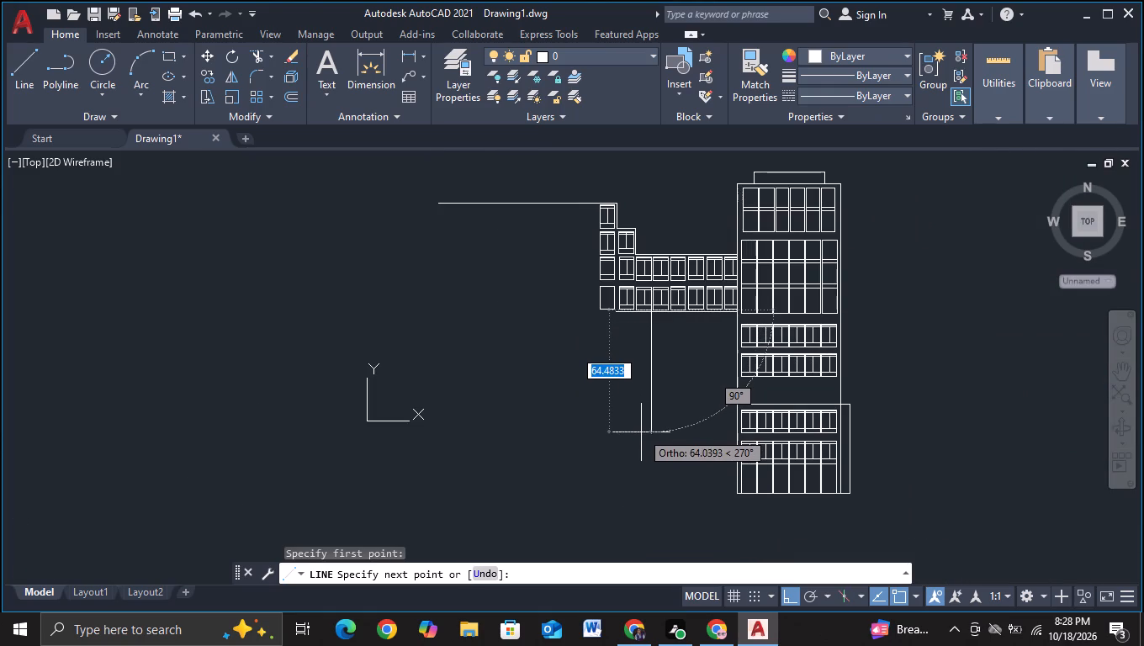
{"action": "scroll", "coordinate": [652, 451], "scroll_direction": "up", "scroll_amount": 1}
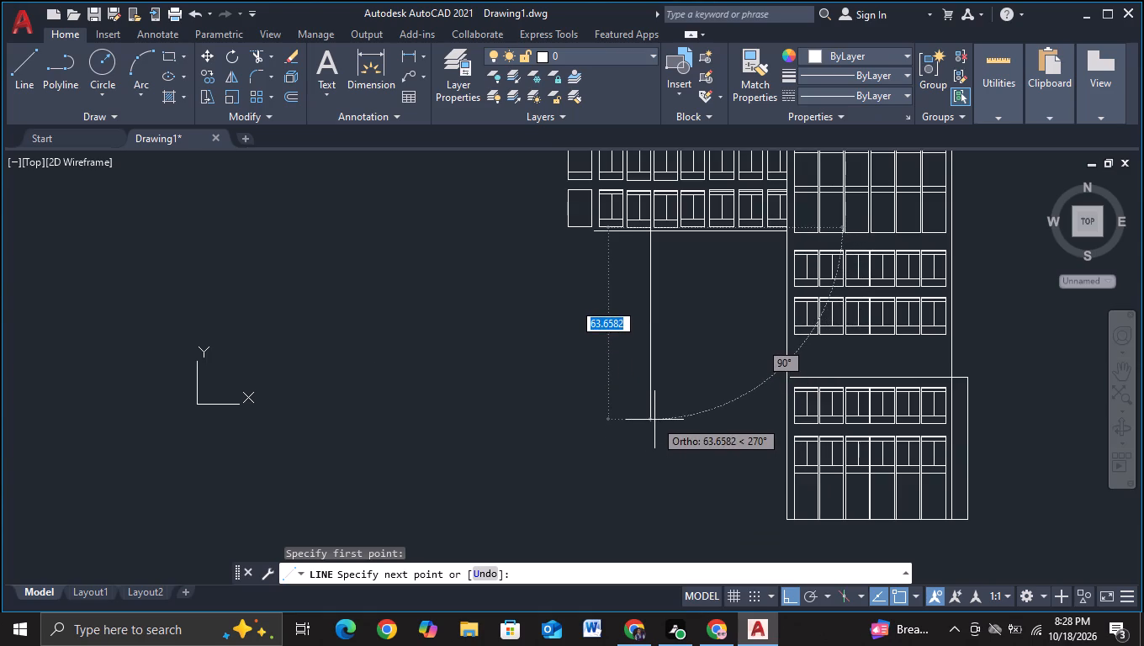
{"action": "left_click", "coordinate": [654, 420]}
{"action": "key", "text": "Escape"}
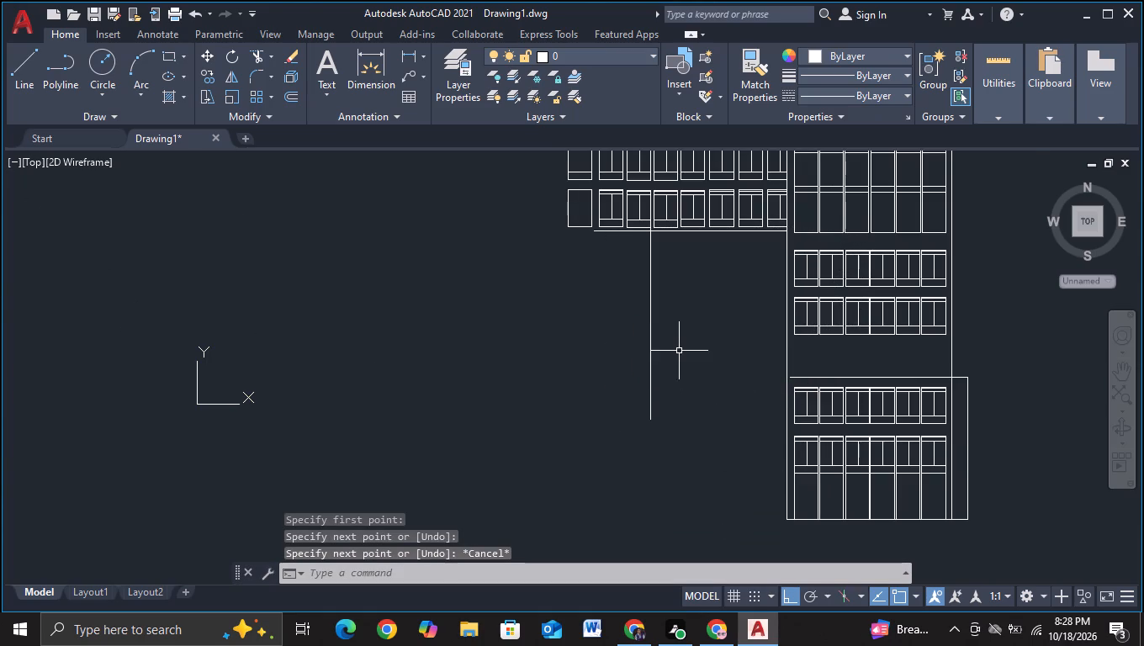
Trim the short piece of the long vertical line between the panel's bottom edge and the addition's base line.
{"action": "scroll", "coordinate": [679, 350], "scroll_direction": "up", "scroll_amount": 2}
{"action": "middle_click_drag", "start_coordinate": [670, 300], "coordinate": [615, 538]}
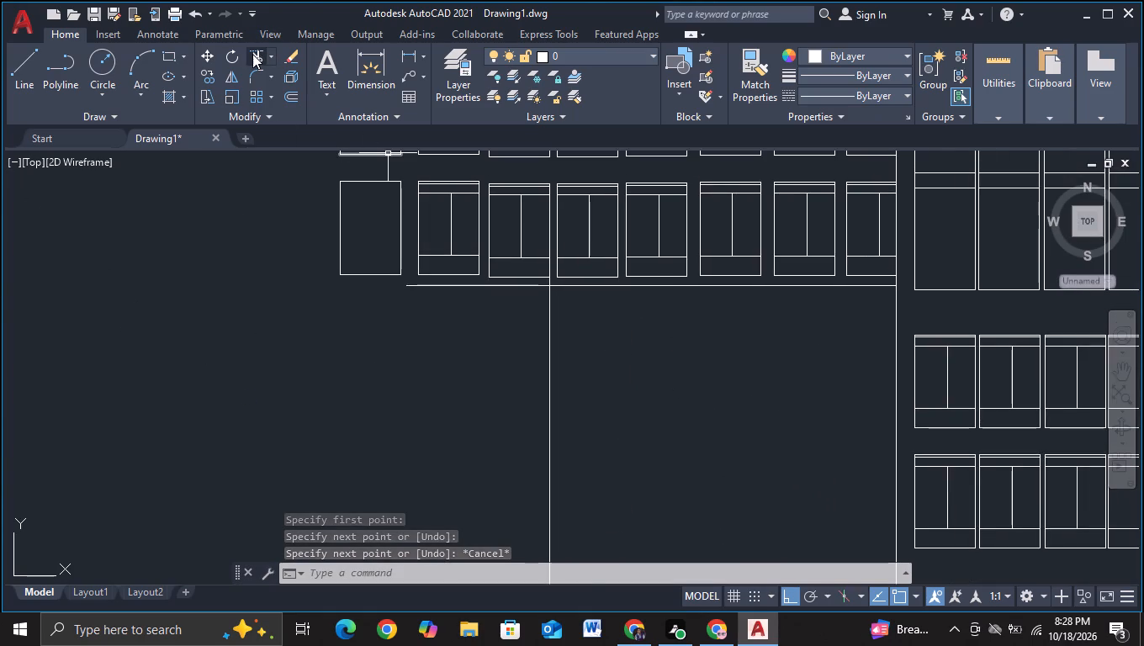
{"action": "left_click", "coordinate": [252, 54]}
{"action": "scroll", "coordinate": [553, 301], "scroll_direction": "up", "scroll_amount": 1}
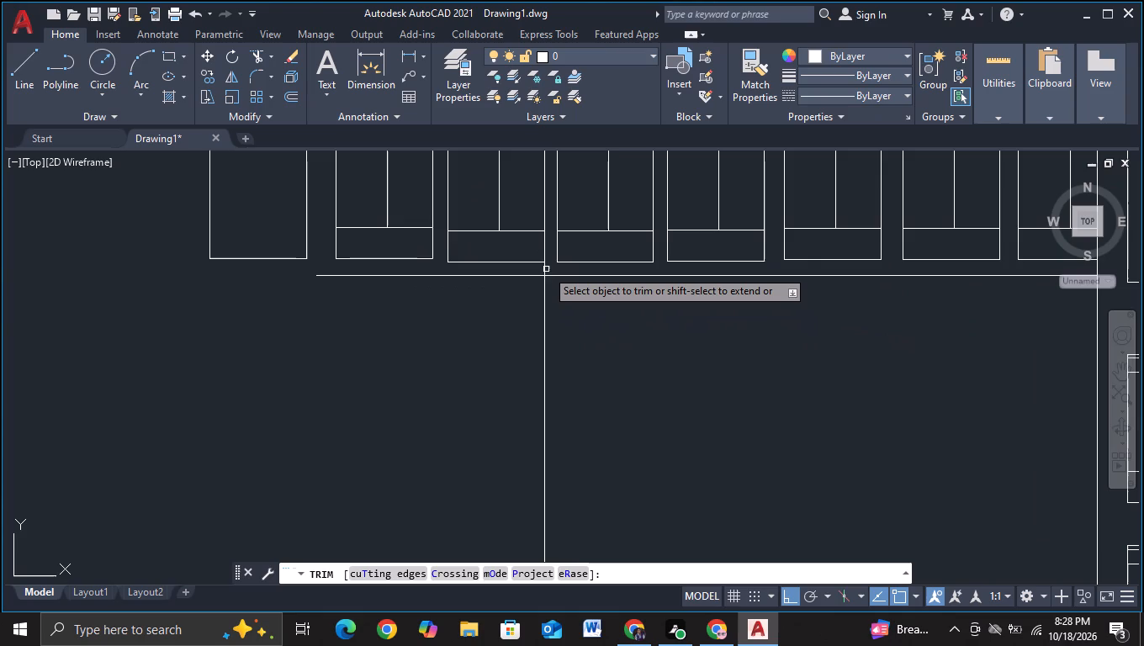
{"action": "left_click", "coordinate": [543, 270]}
{"action": "key", "text": "Escape"}
Copy the long vertical line a short distance to its right to form a narrow column below the addition, with object snap off.
{"action": "scroll", "coordinate": [654, 394], "scroll_direction": "down", "scroll_amount": 2}
{"action": "middle_click_drag", "start_coordinate": [650, 412], "coordinate": [653, 332]}
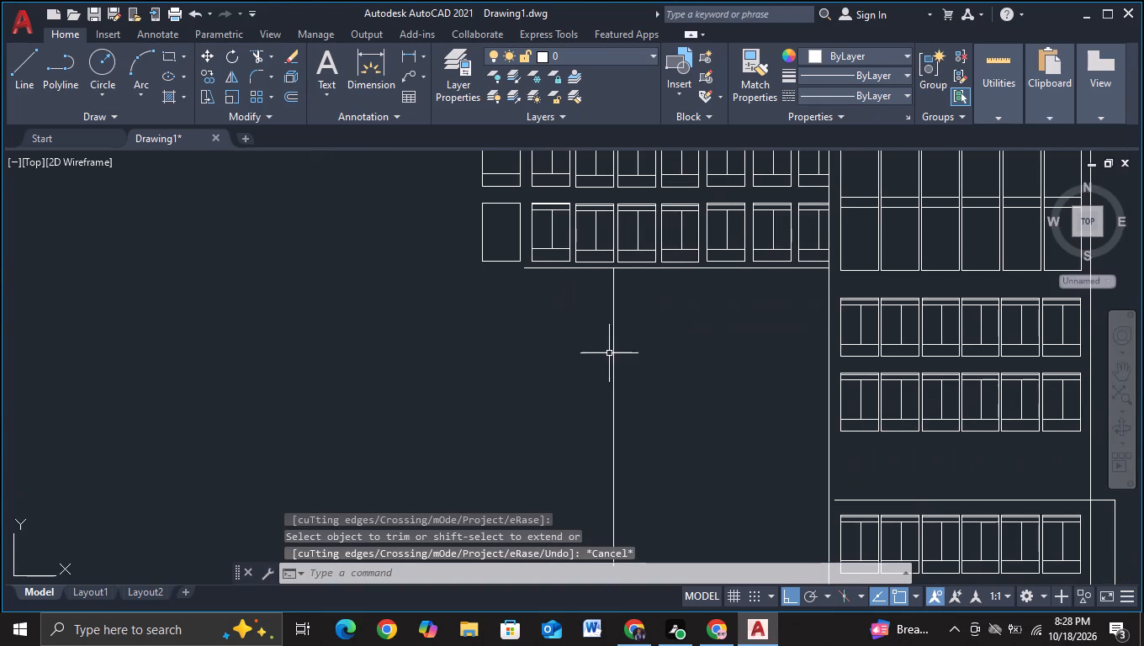
{"action": "left_click", "coordinate": [612, 363]}
{"action": "key", "text": "c"}
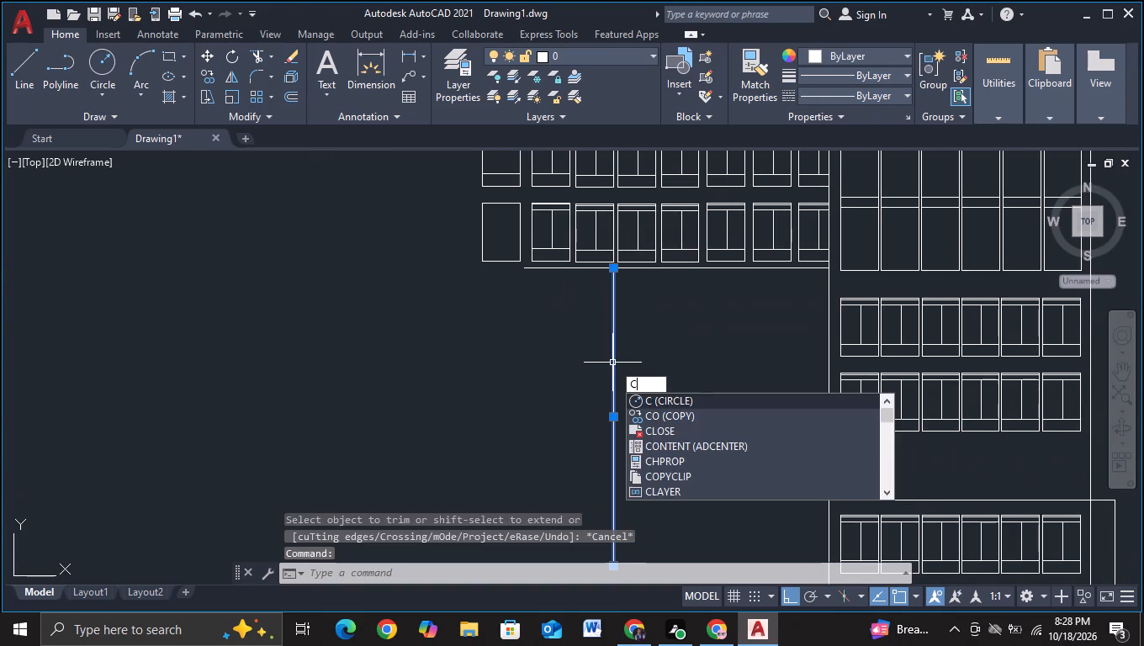
{"action": "left_click", "coordinate": [694, 410]}
{"action": "left_click", "coordinate": [612, 402]}
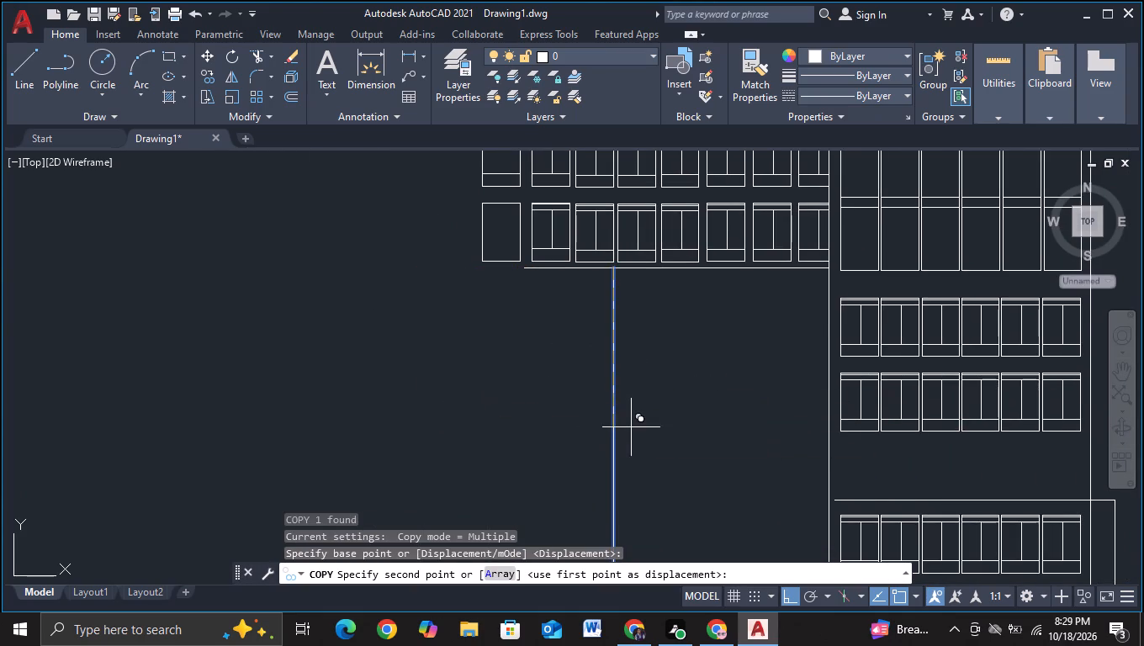
{"action": "scroll", "coordinate": [700, 453], "scroll_direction": "down", "scroll_amount": 2}
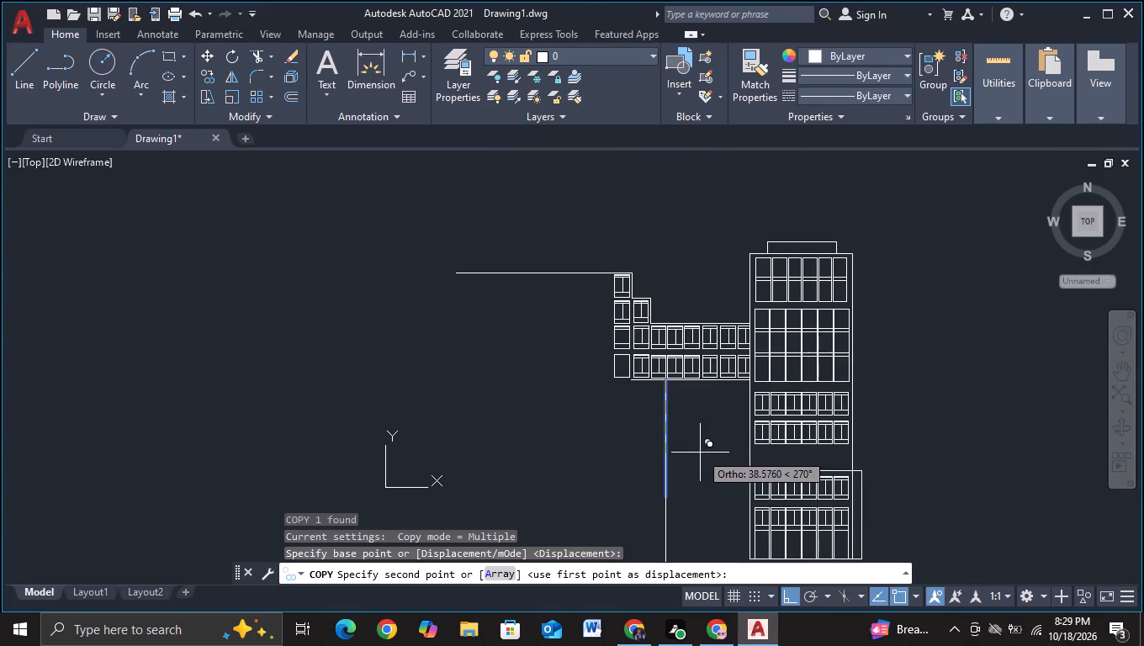
{"action": "middle_click_drag", "start_coordinate": [677, 458], "coordinate": [669, 371]}
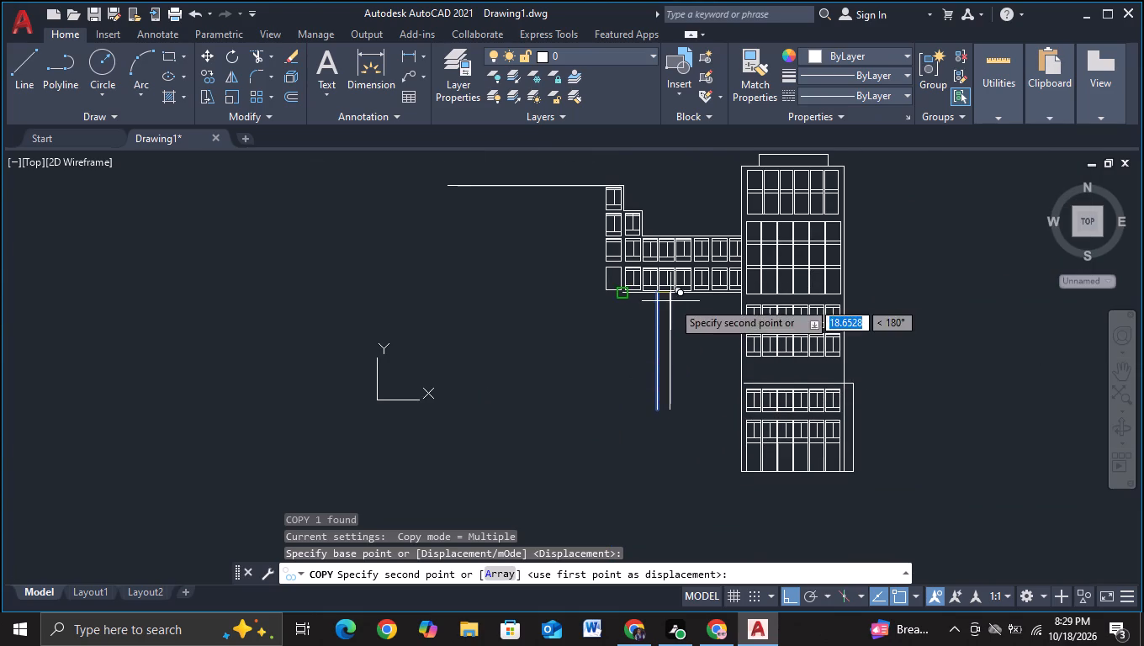
{"action": "scroll", "coordinate": [665, 306], "scroll_direction": "up", "scroll_amount": 3}
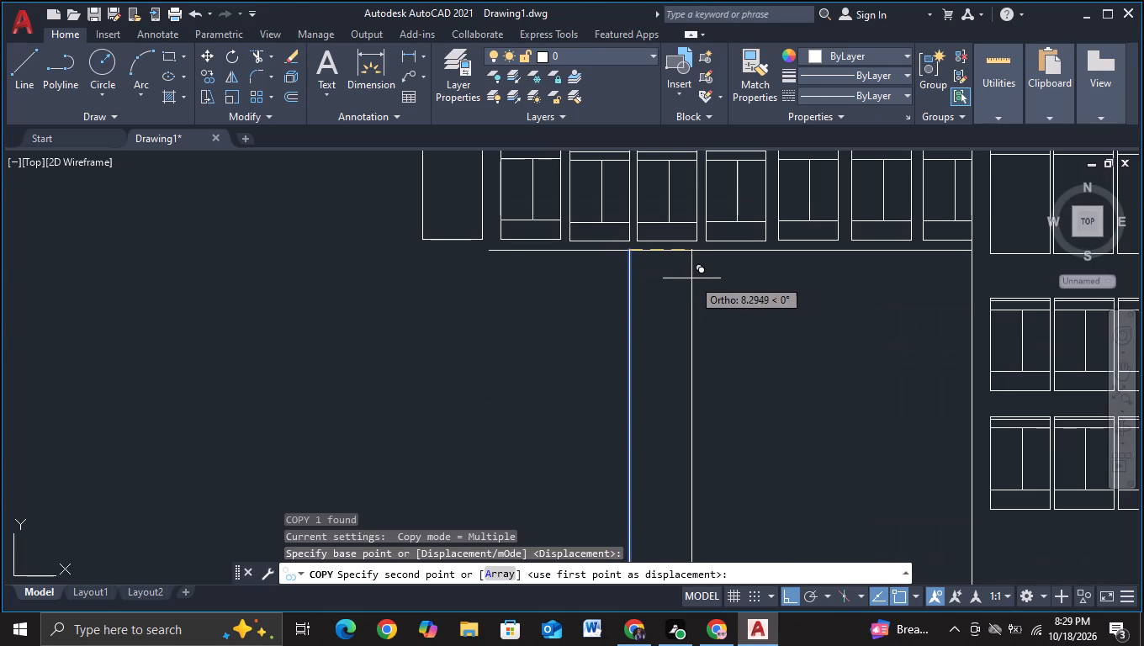
{"action": "key", "text": "F3"}
{"action": "left_click", "coordinate": [649, 257]}
{"action": "key", "text": "Escape"}
{"action": "scroll", "coordinate": [697, 318], "scroll_direction": "down", "scroll_amount": 2}
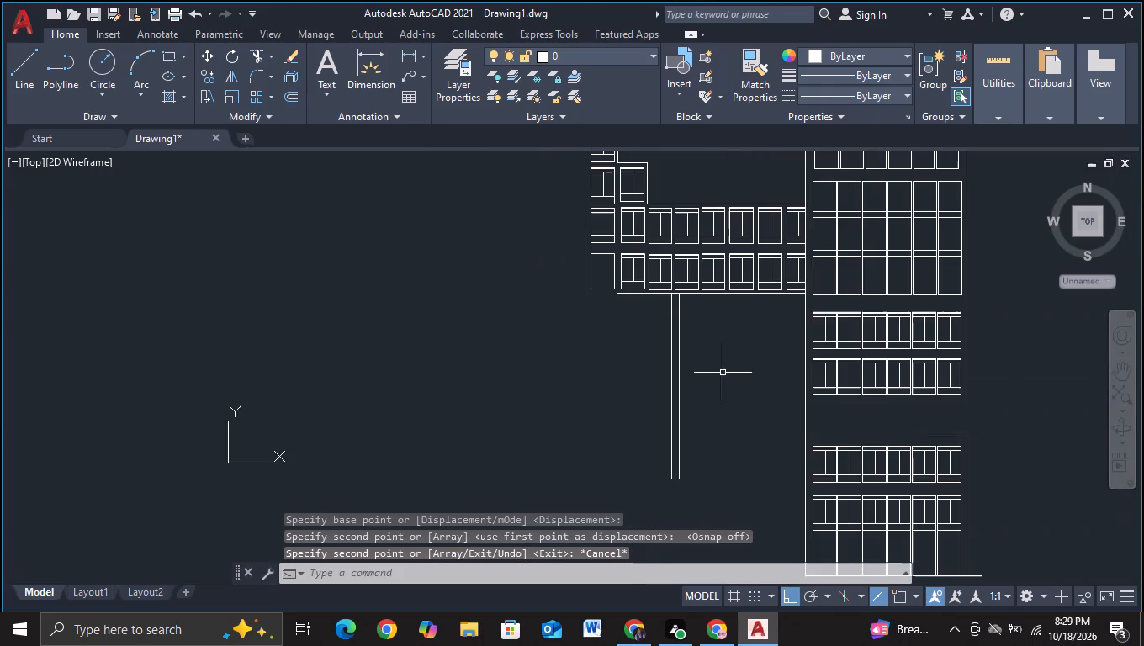
{"action": "middle_click_drag", "start_coordinate": [734, 440], "coordinate": [734, 386]}
{"action": "key", "text": "Escape"}
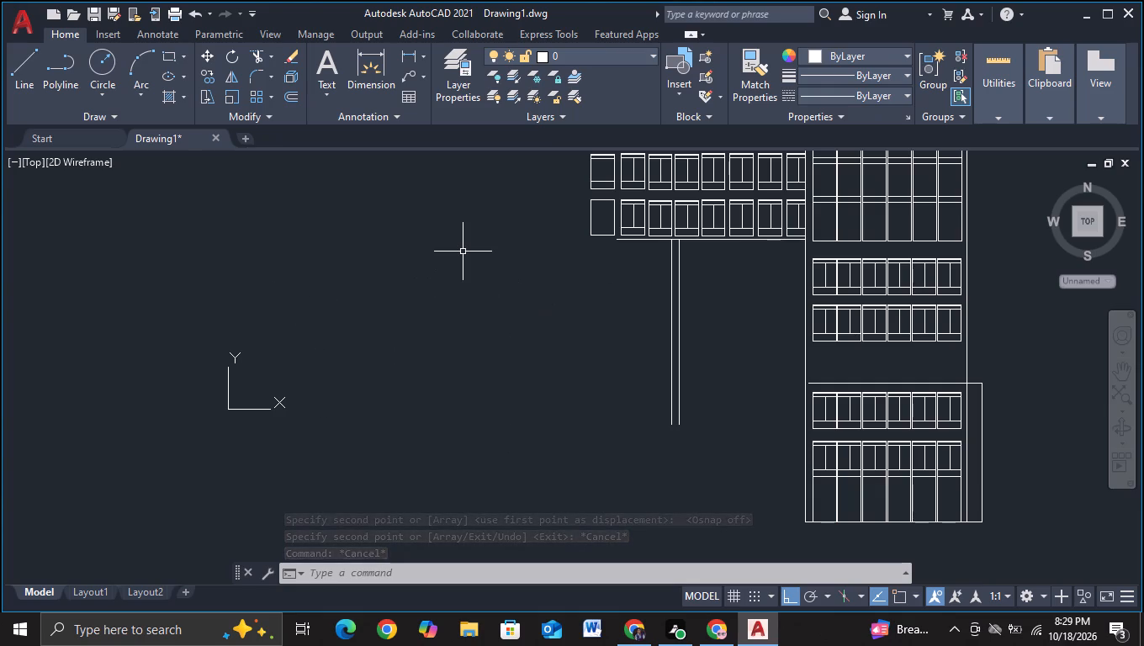
Draw a line from the left end of the addition's base line about 62.52 units down, level with the column's bottom, and about 65.55 units right.
{"action": "left_click", "coordinate": [16, 87]}
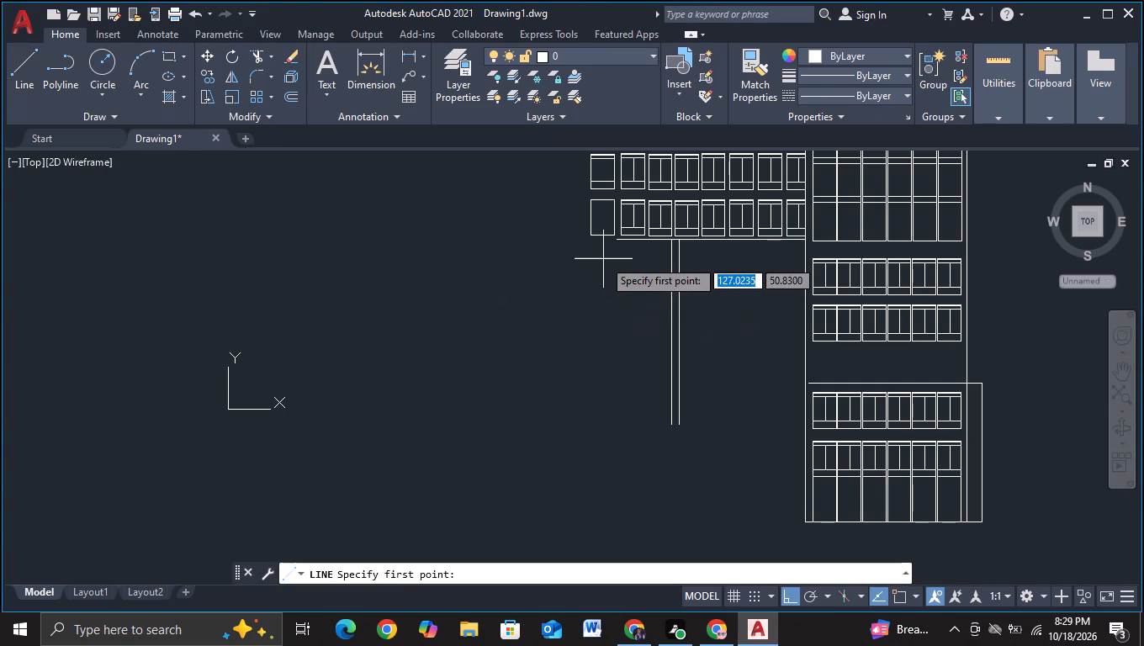
{"action": "key", "text": "F3"}
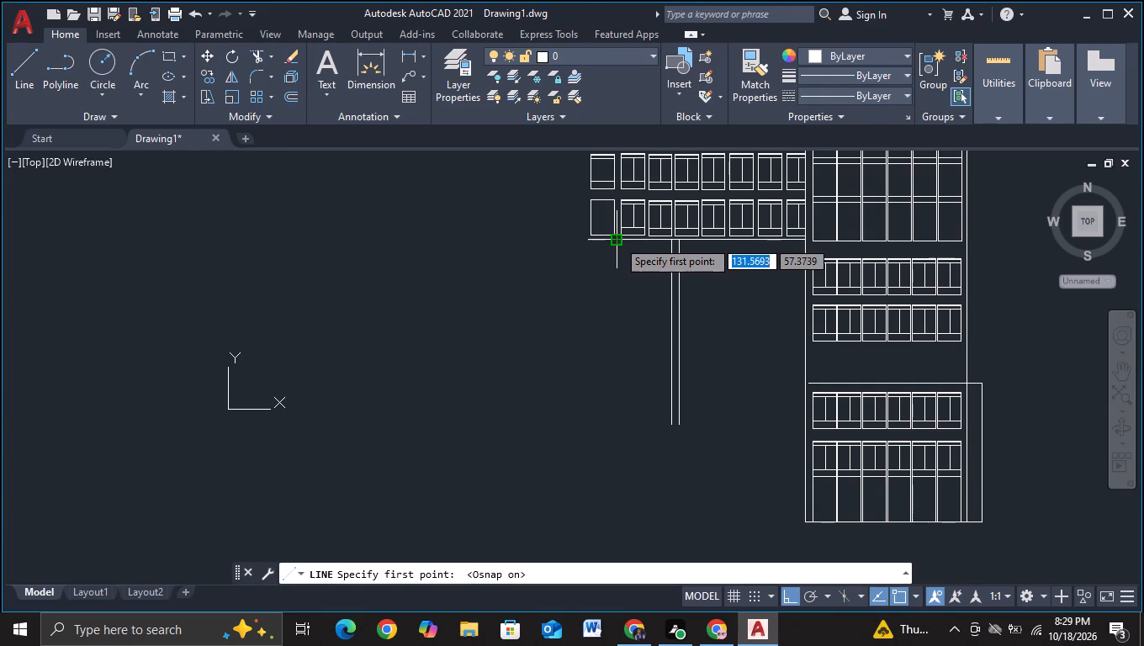
{"action": "left_click", "coordinate": [617, 240]}
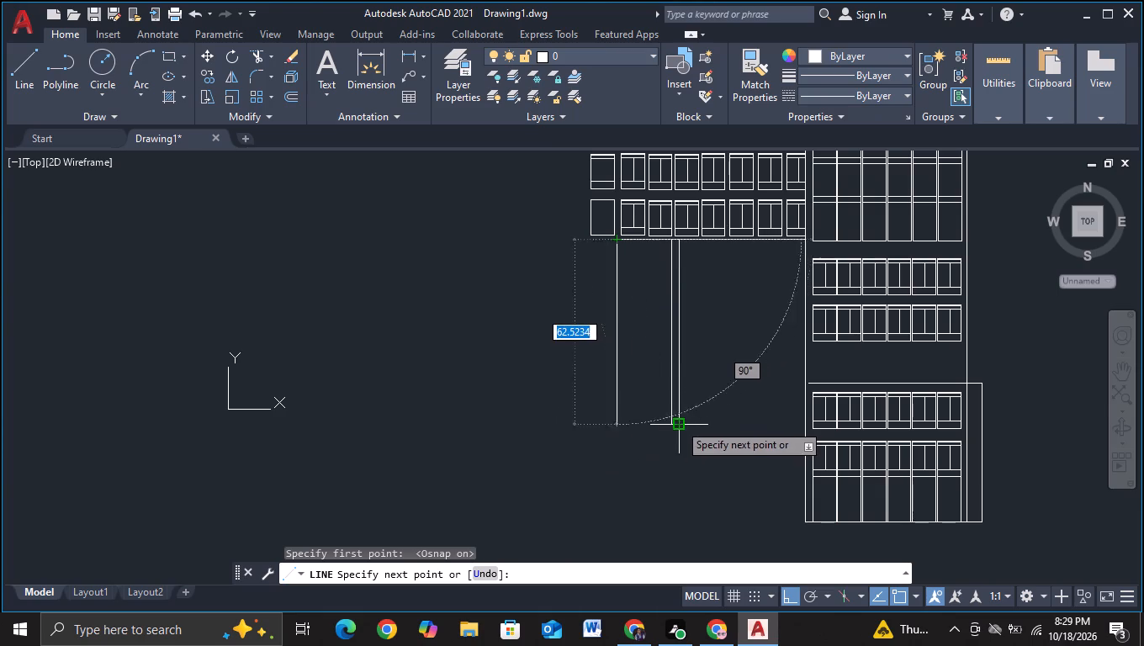
{"action": "left_click", "coordinate": [616, 425]}
{"action": "scroll", "coordinate": [793, 428], "scroll_direction": "up", "scroll_amount": 1}
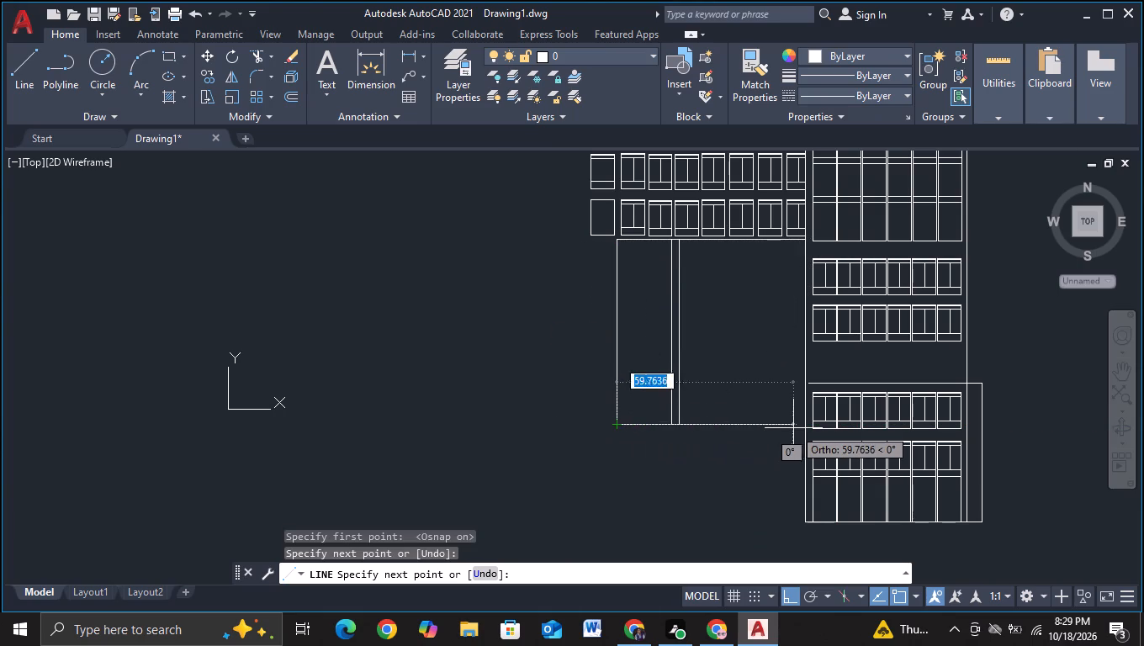
{"action": "scroll", "coordinate": [793, 428], "scroll_direction": "up", "scroll_amount": 3}
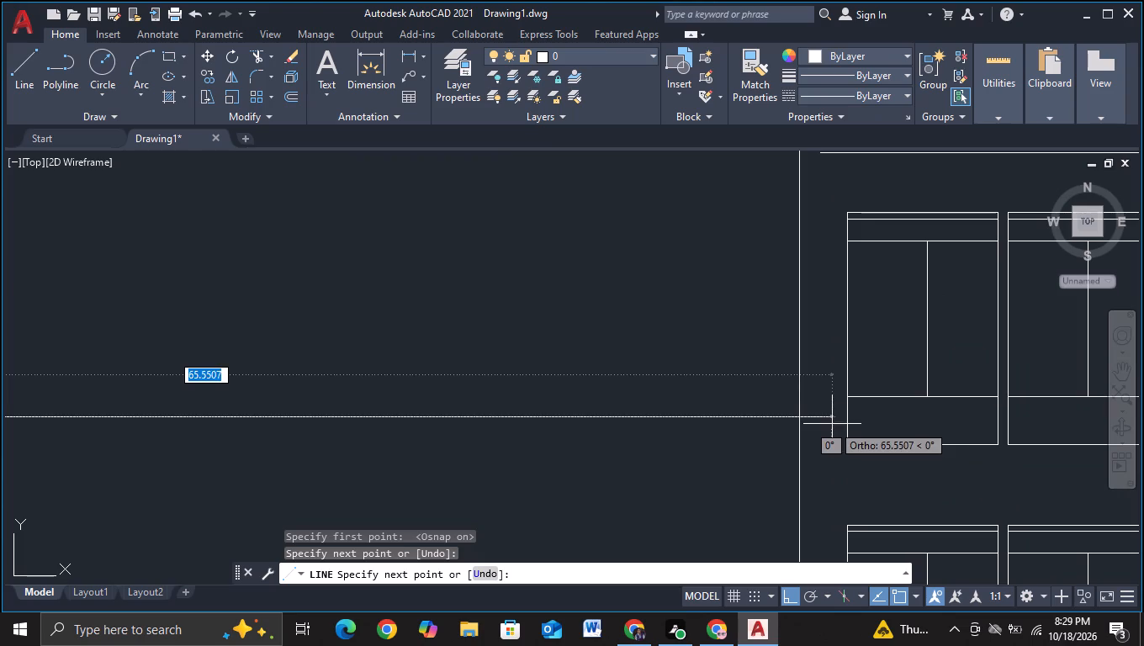
{"action": "left_click", "coordinate": [832, 424]}
{"action": "key", "text": "Escape"}
Trim the piece of the new bottom line that overshoots the tower's left edge.
{"action": "left_click", "coordinate": [254, 56]}
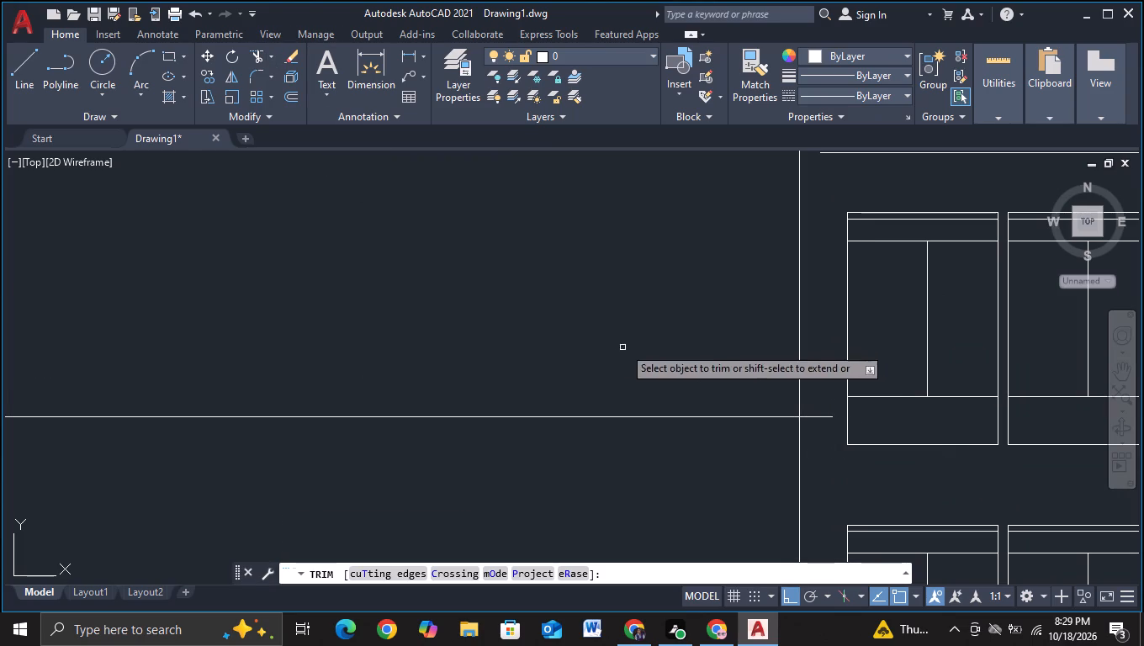
{"action": "left_click", "coordinate": [809, 416]}
{"action": "scroll", "coordinate": [408, 552], "scroll_direction": "down", "scroll_amount": 2}
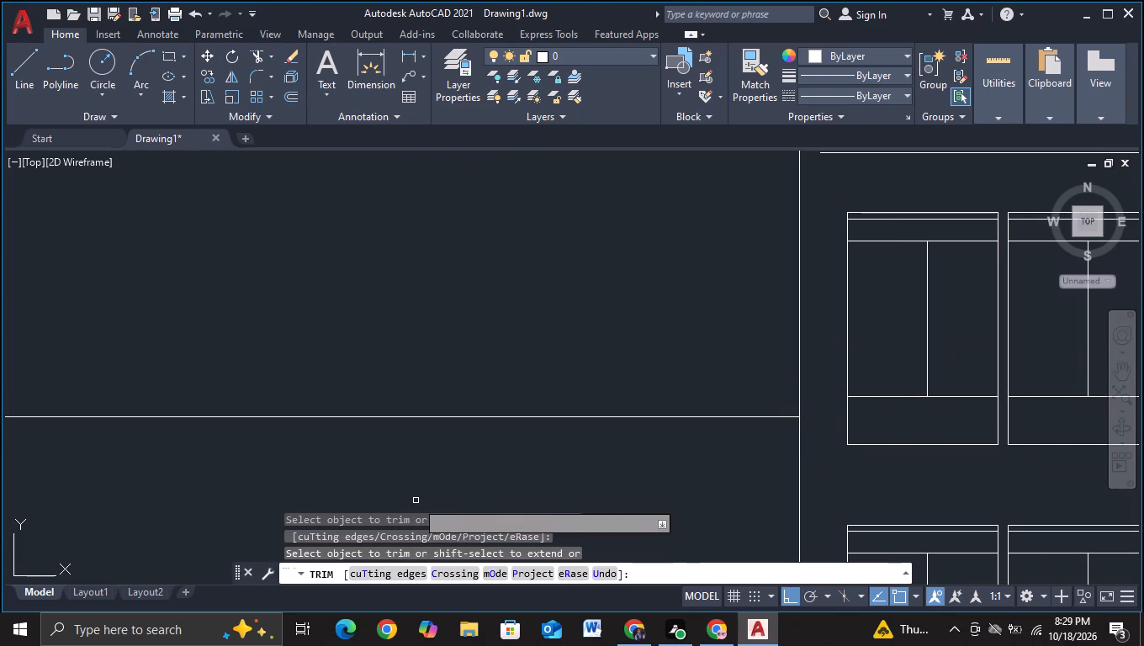
{"action": "scroll", "coordinate": [416, 500], "scroll_direction": "down", "scroll_amount": 2}
{"action": "middle_click_drag", "start_coordinate": [361, 496], "coordinate": [546, 465]}
{"action": "scroll", "coordinate": [450, 453], "scroll_direction": "down", "scroll_amount": 2}
{"action": "middle_click_drag", "start_coordinate": [470, 467], "coordinate": [502, 428]}
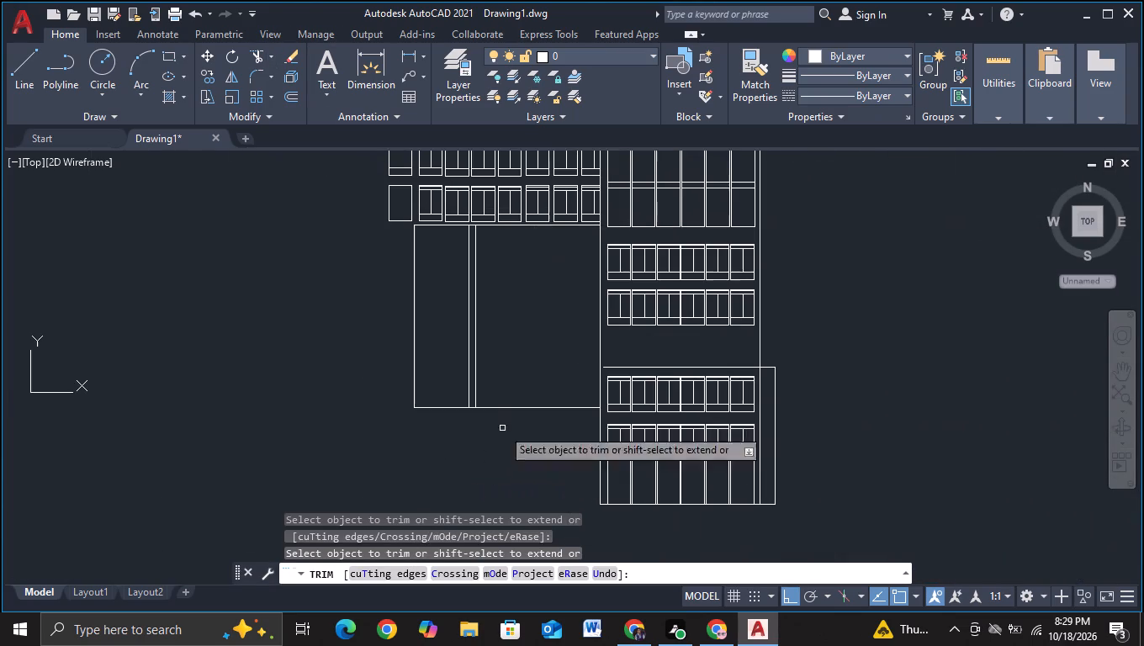
{"action": "key", "text": "Escape"}
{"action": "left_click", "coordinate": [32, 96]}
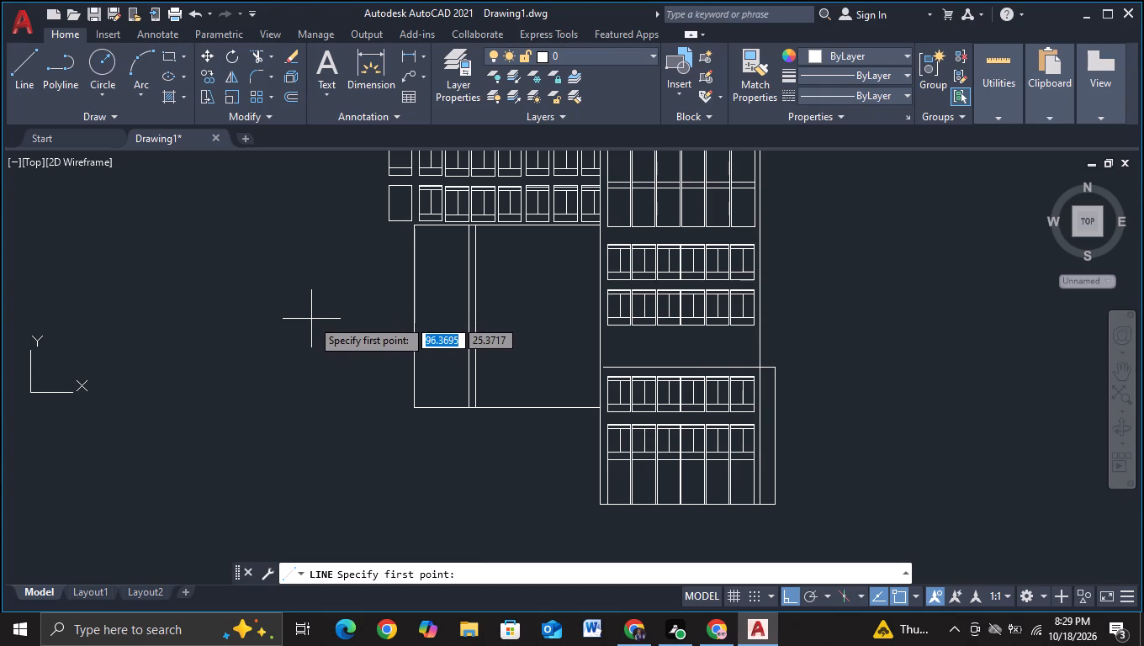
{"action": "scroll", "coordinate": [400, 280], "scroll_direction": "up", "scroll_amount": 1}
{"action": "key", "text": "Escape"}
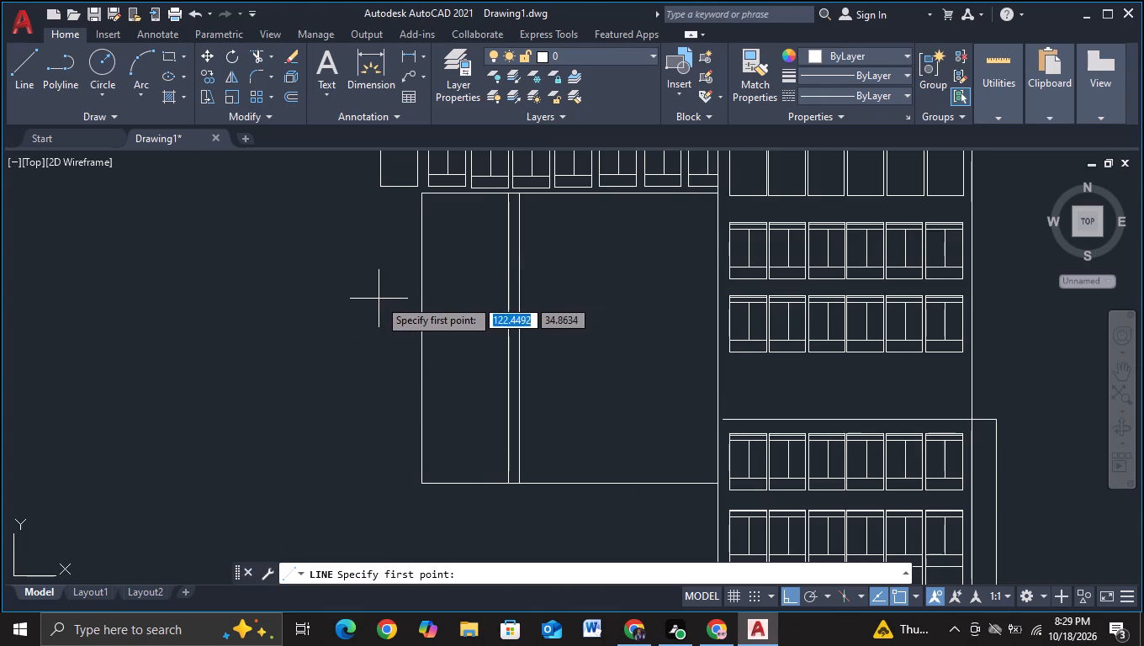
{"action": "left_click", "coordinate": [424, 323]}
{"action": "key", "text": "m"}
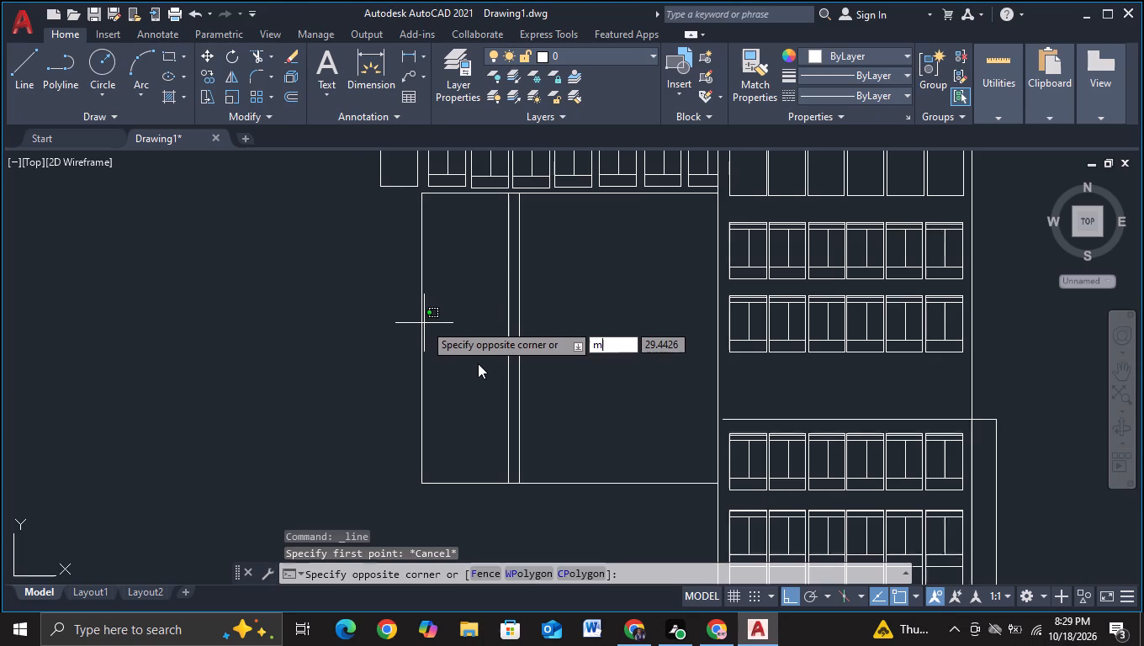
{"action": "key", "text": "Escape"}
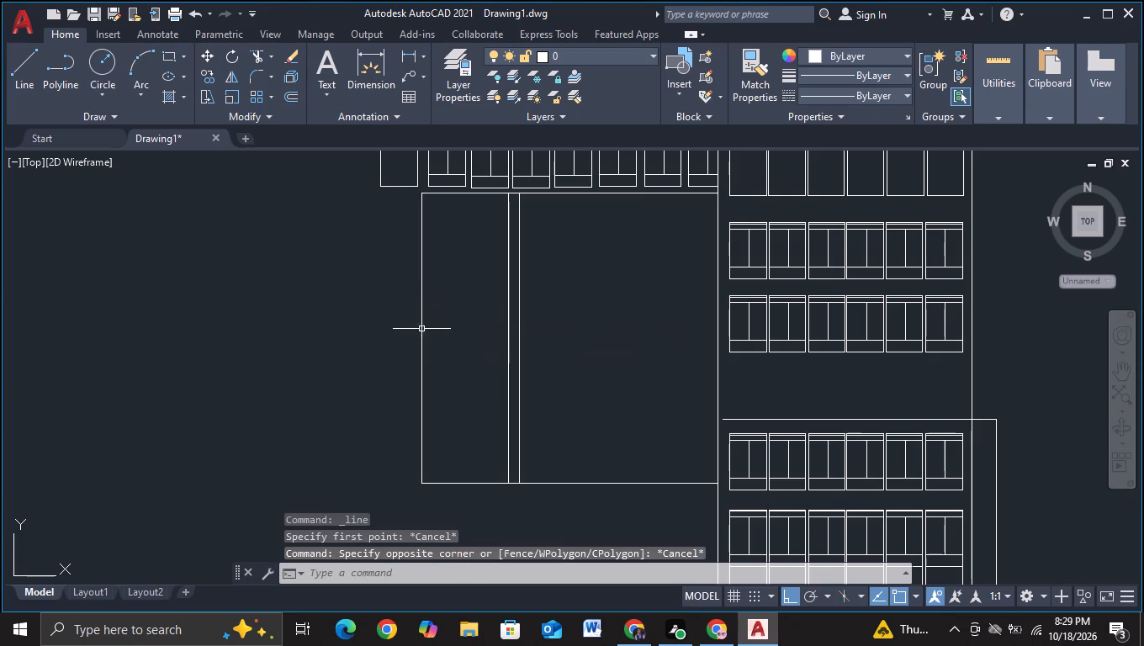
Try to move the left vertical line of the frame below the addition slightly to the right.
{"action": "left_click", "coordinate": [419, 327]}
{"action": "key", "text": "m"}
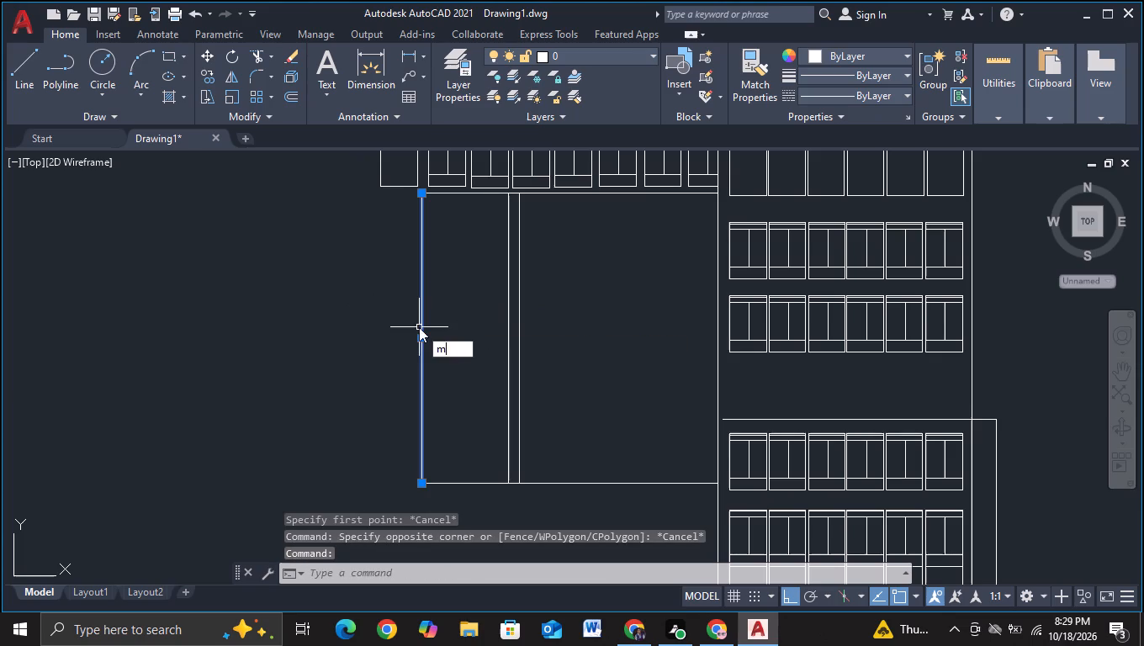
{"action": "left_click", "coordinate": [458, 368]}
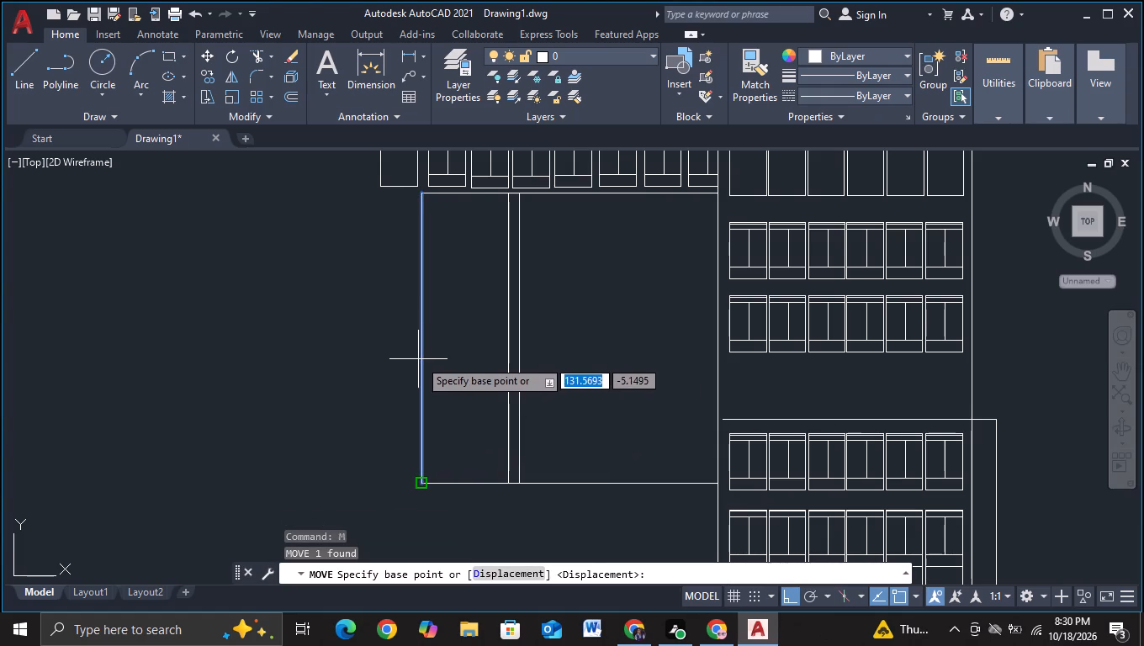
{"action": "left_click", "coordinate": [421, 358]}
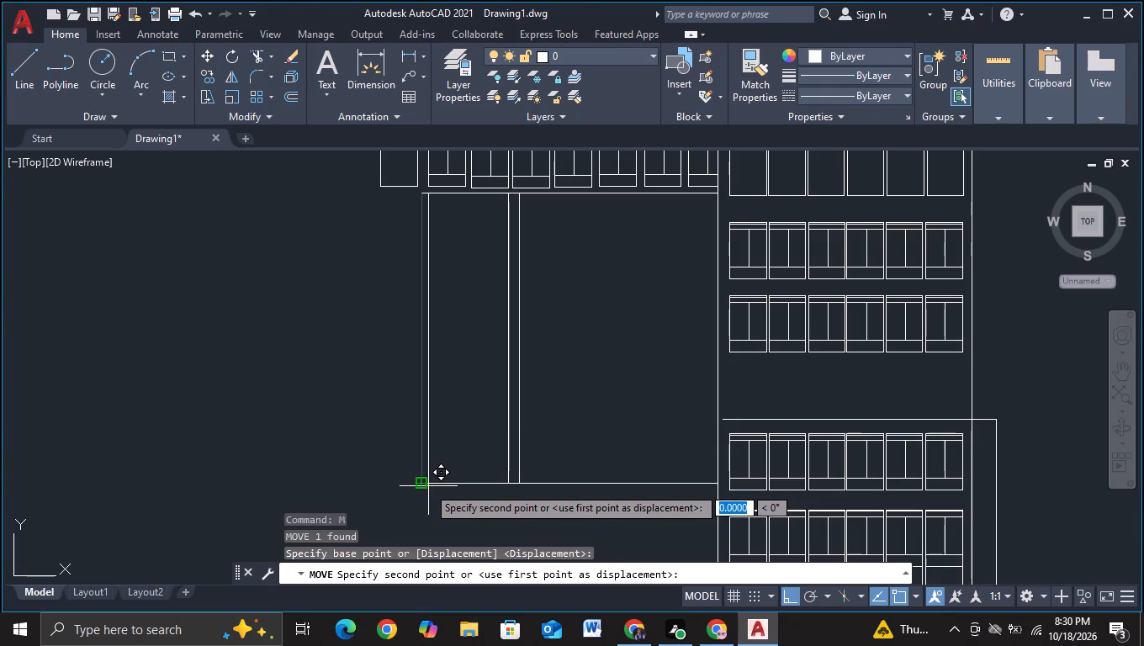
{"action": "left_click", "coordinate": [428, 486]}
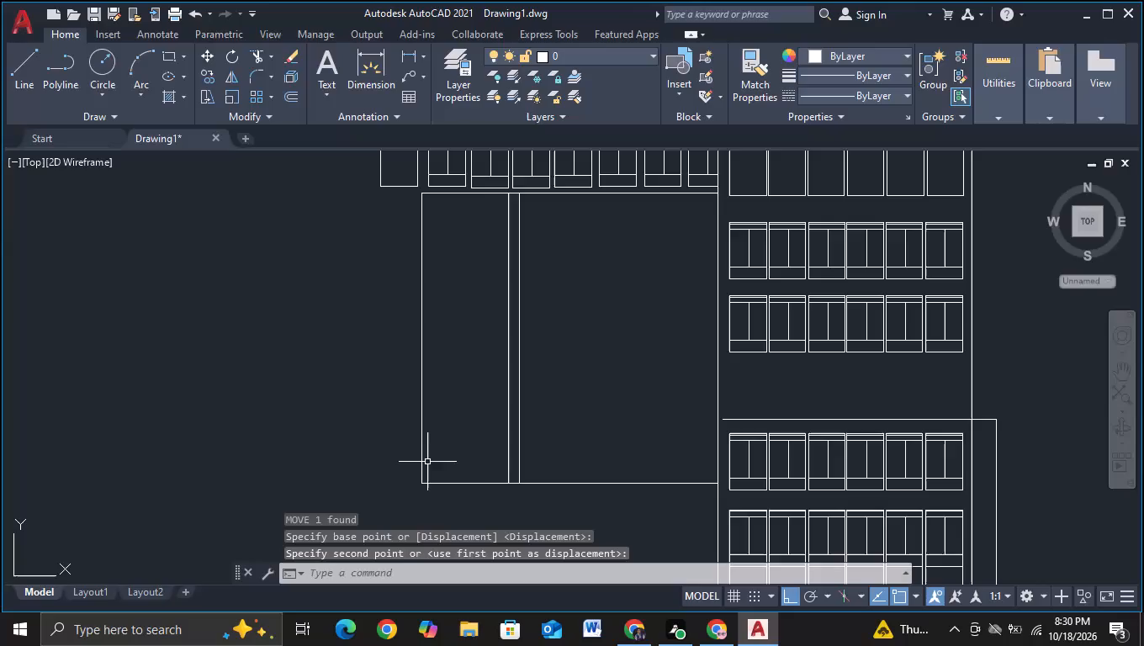
Move the frame's left vertical line about 1.92 units to the right, with object snap off.
{"action": "left_click", "coordinate": [421, 458]}
{"action": "key", "text": "m"}
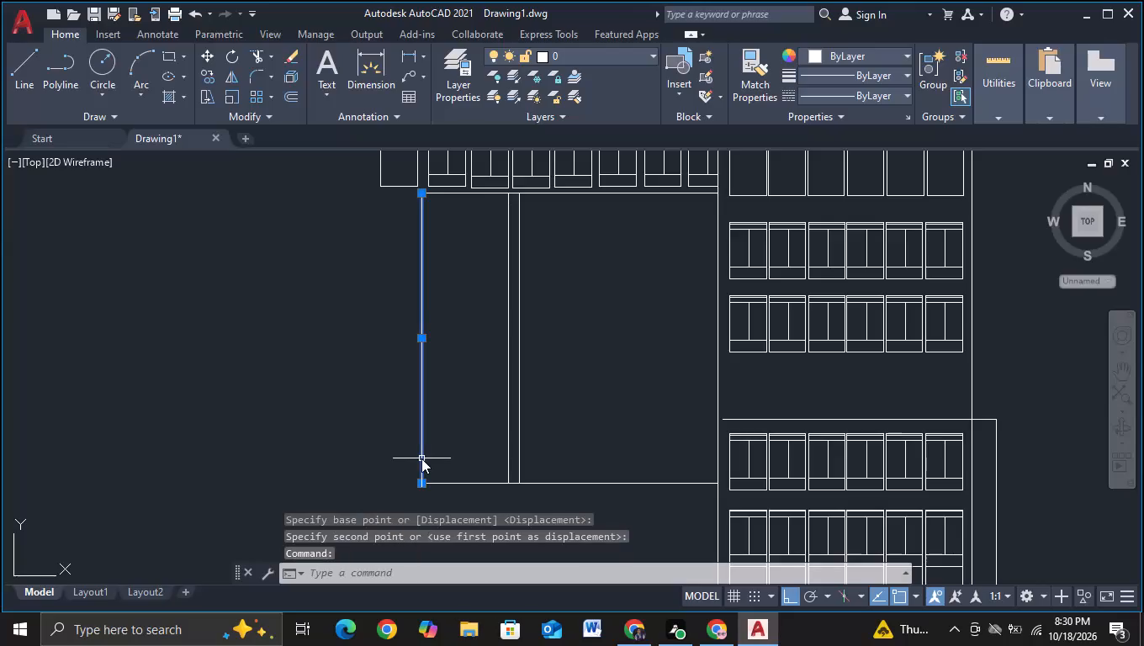
{"action": "left_click", "coordinate": [464, 494]}
{"action": "left_click", "coordinate": [423, 451]}
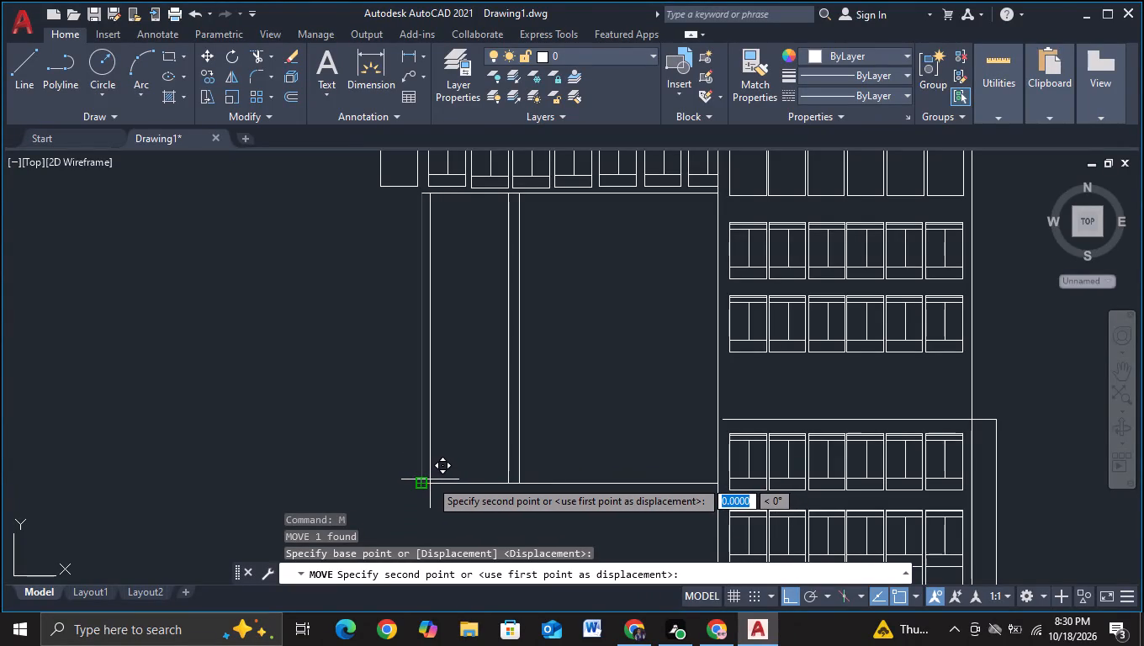
{"action": "key", "text": "F3"}
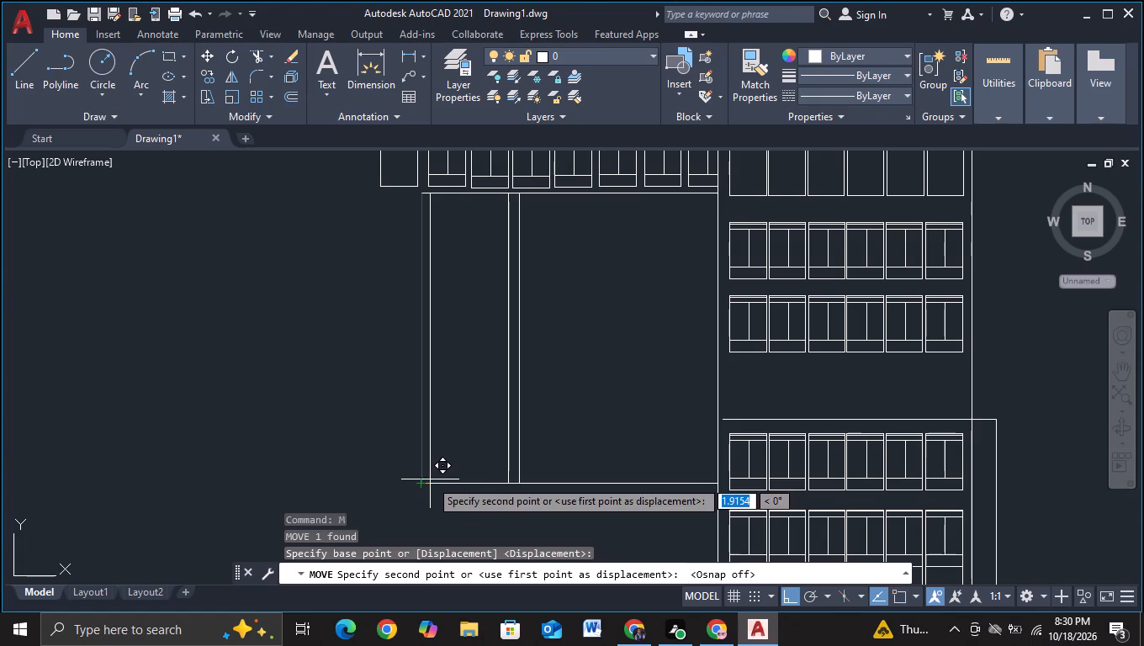
{"action": "left_click", "coordinate": [430, 479]}
{"action": "key", "text": "Escape"}
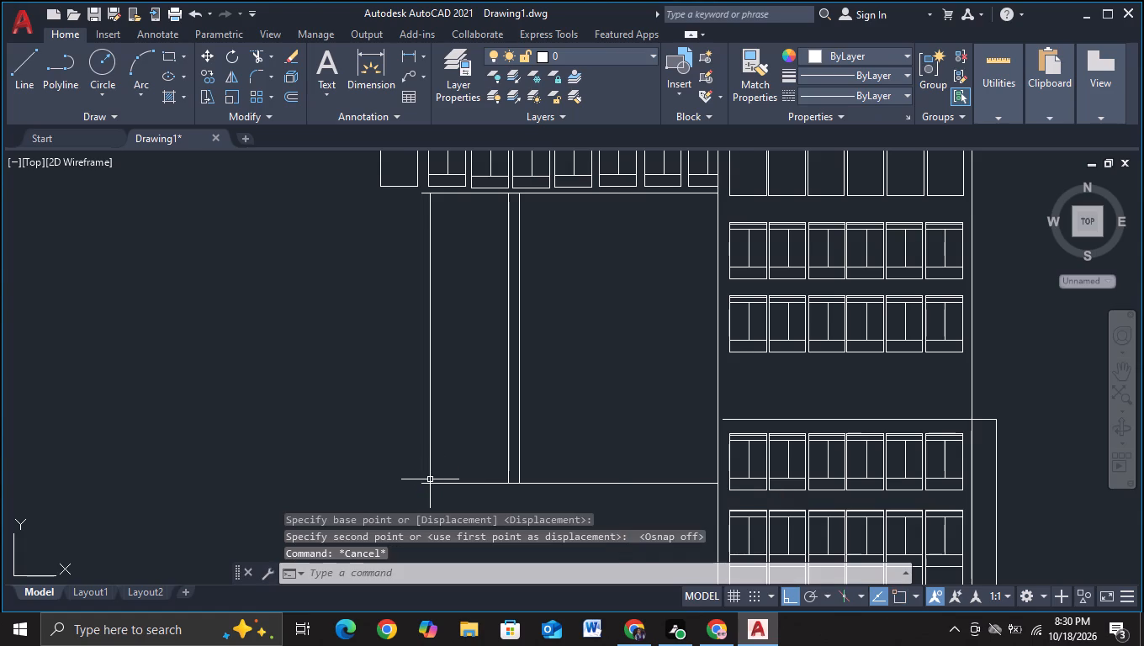
{"action": "scroll", "coordinate": [430, 479], "scroll_direction": "down", "scroll_amount": 1}
{"action": "middle_click_drag", "start_coordinate": [445, 474], "coordinate": [450, 431]}
{"action": "key", "text": "Escape"}
{"action": "key", "text": "Escape"}
{"action": "key", "text": "Escape"}
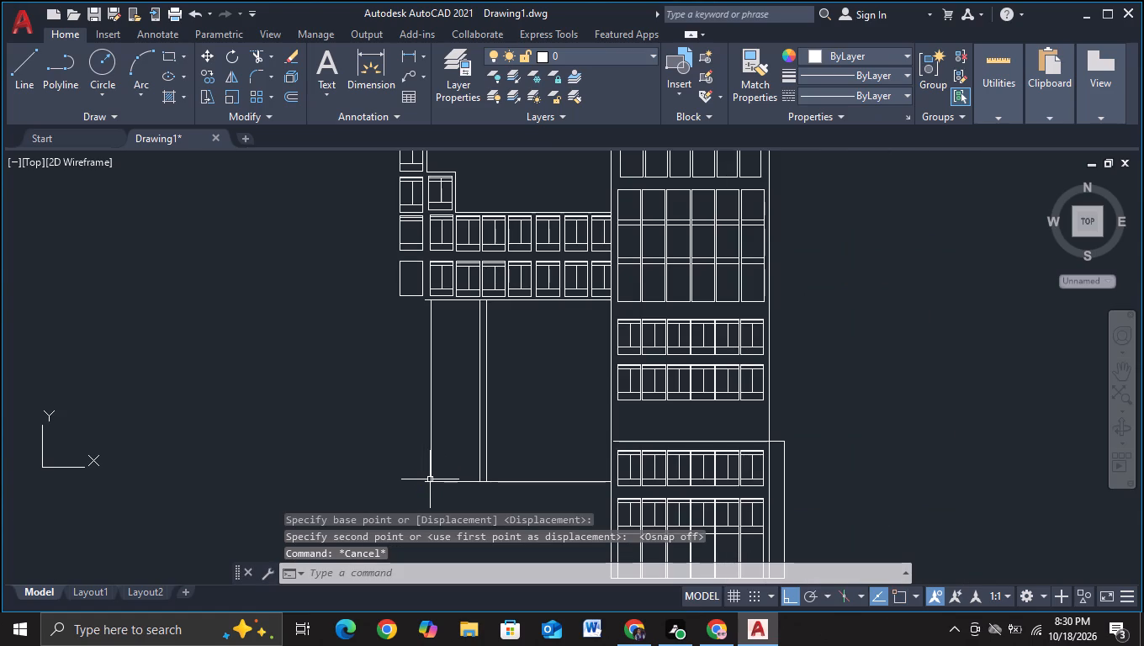
Trim the short ends of the frame's top and bottom lines that extend left past the moved vertical line.
{"action": "middle_click_drag", "start_coordinate": [347, 368], "coordinate": [356, 315]}
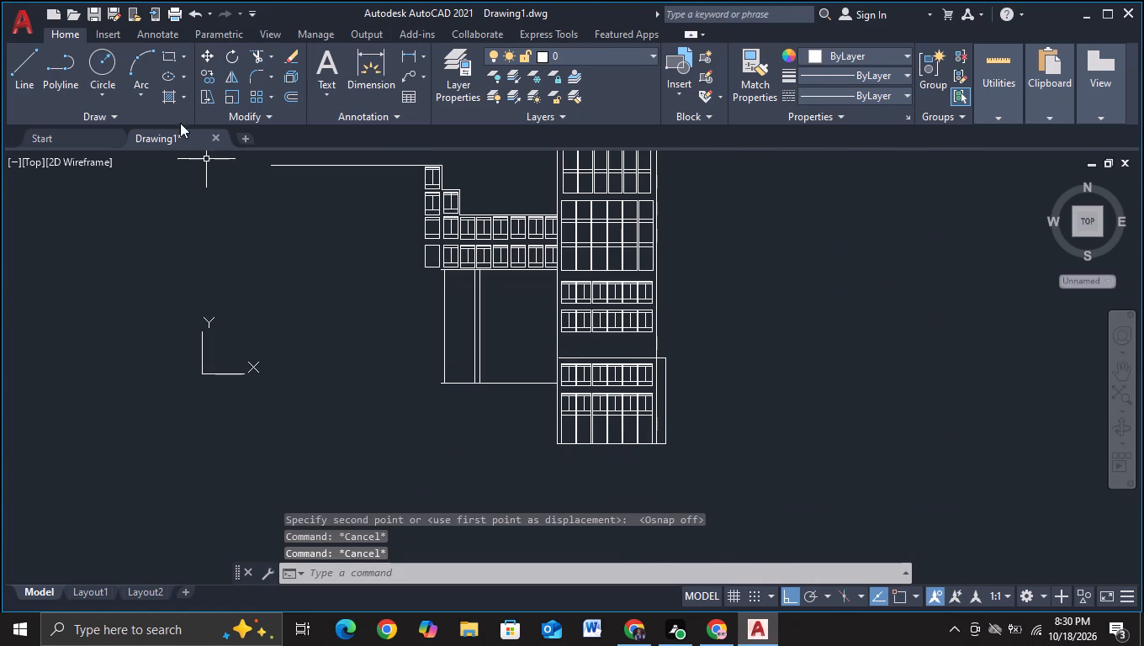
{"action": "left_click", "coordinate": [256, 55]}
{"action": "scroll", "coordinate": [457, 243], "scroll_direction": "up", "scroll_amount": 2}
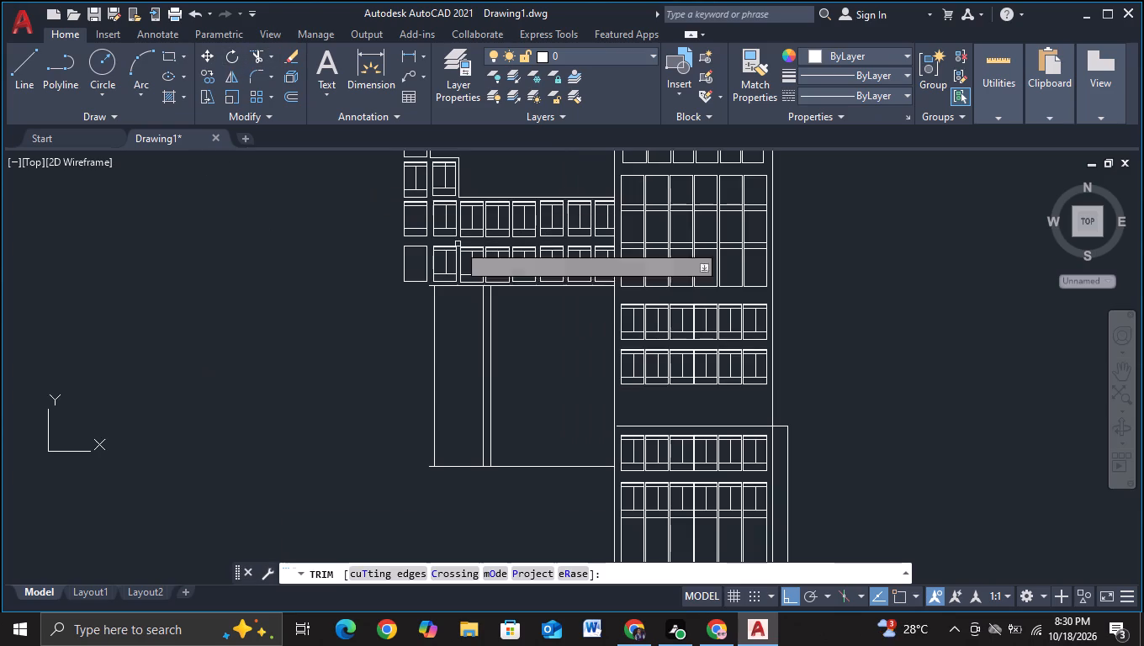
{"action": "scroll", "coordinate": [478, 375], "scroll_direction": "up", "scroll_amount": 1}
{"action": "scroll", "coordinate": [407, 240], "scroll_direction": "up", "scroll_amount": 1}
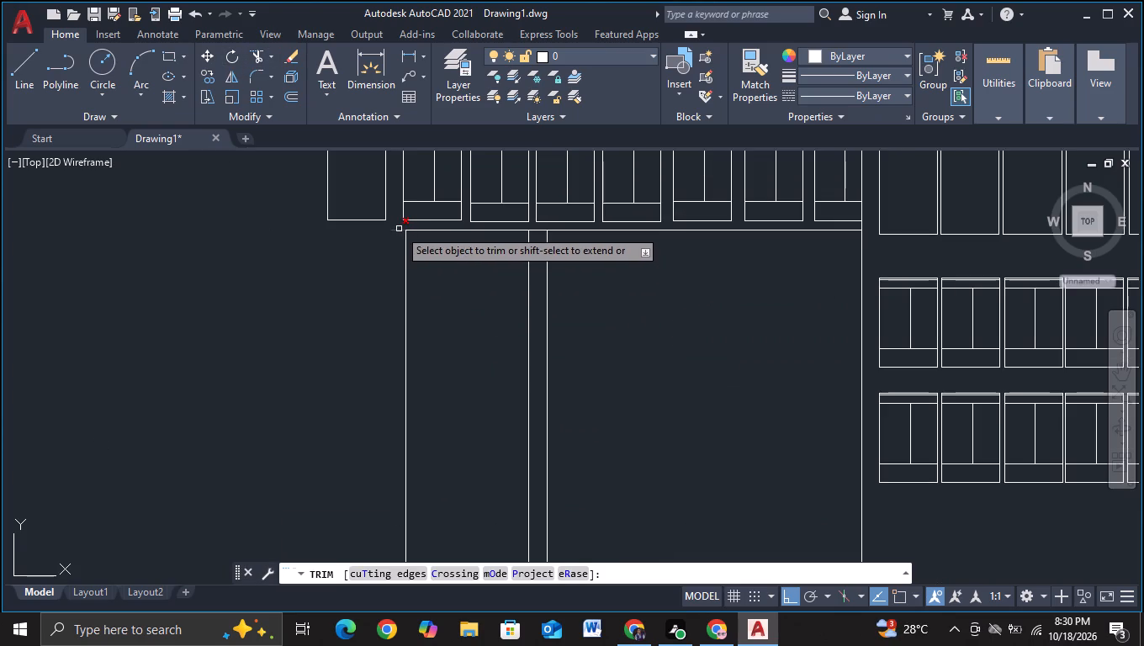
{"action": "left_click", "coordinate": [399, 229]}
{"action": "middle_click_drag", "start_coordinate": [483, 375], "coordinate": [487, 185]}
{"action": "middle_click_drag", "start_coordinate": [469, 376], "coordinate": [463, 244]}
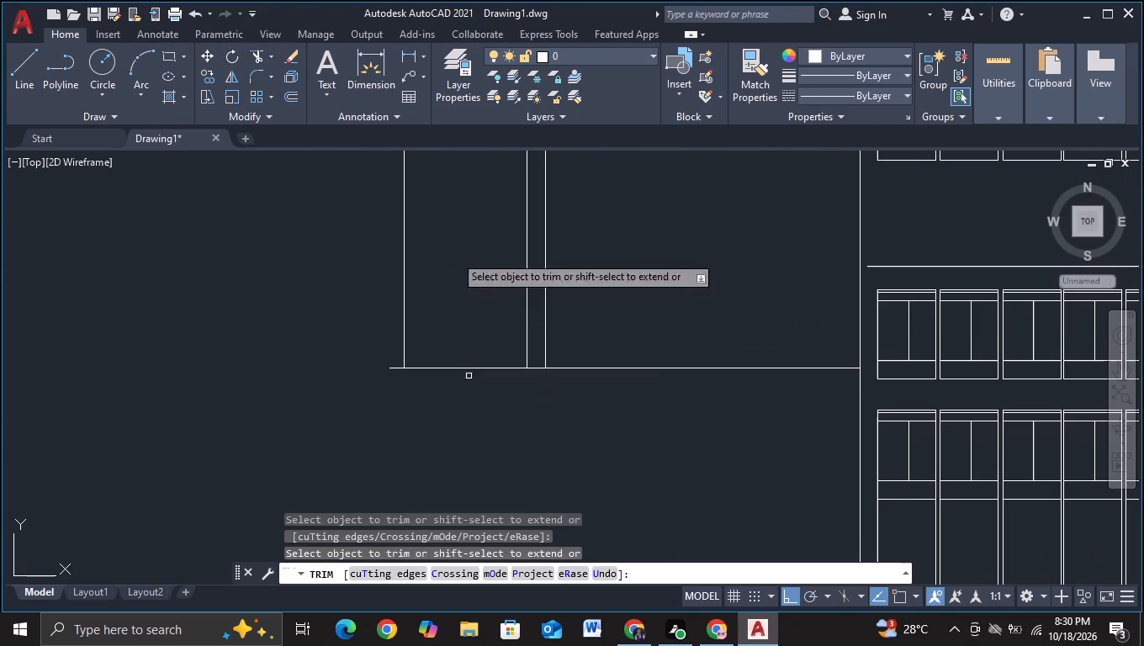
{"action": "left_click", "coordinate": [392, 368]}
{"action": "scroll", "coordinate": [422, 374], "scroll_direction": "down", "scroll_amount": 3}
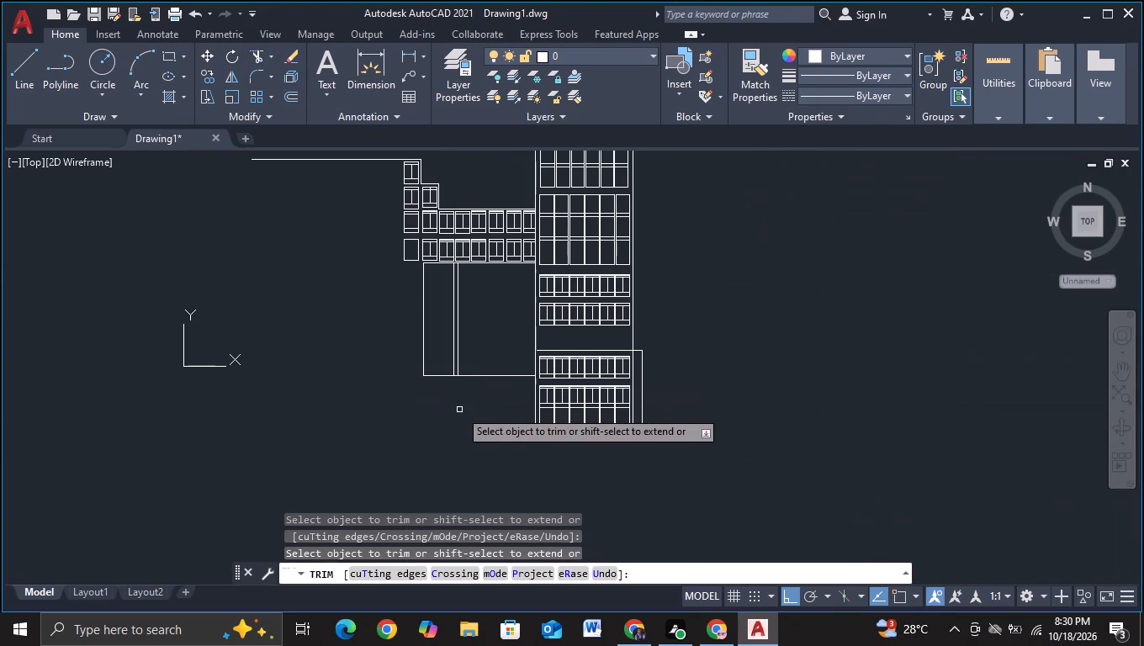
{"action": "key", "text": "Escape"}
{"action": "left_click", "coordinate": [19, 75]}
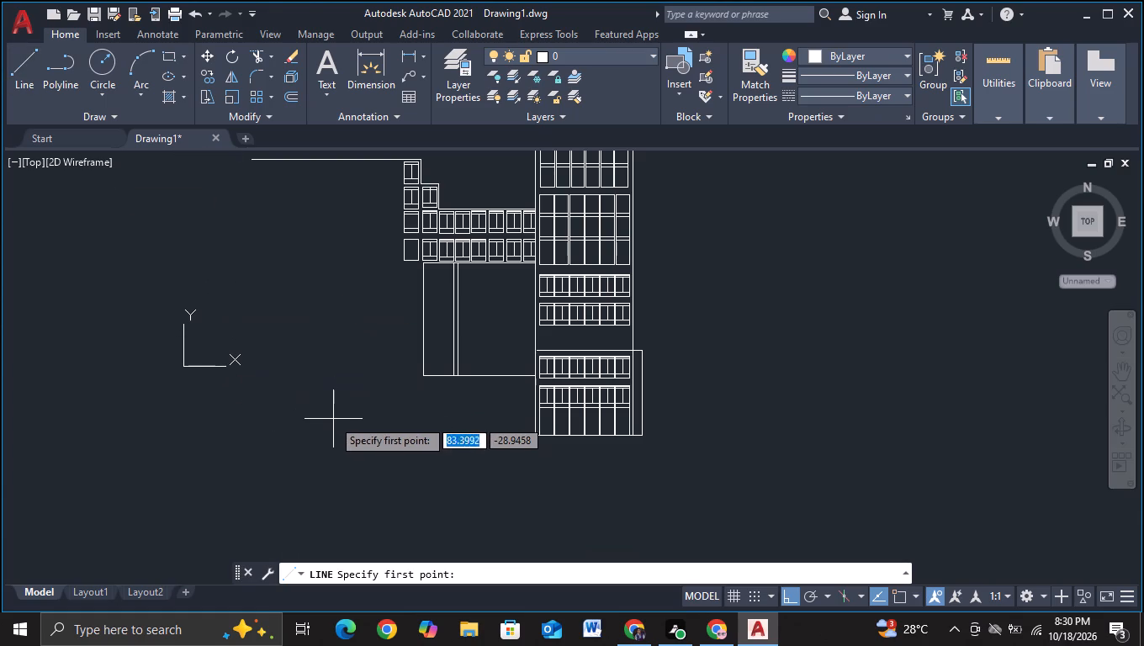
{"action": "key", "text": "Escape"}
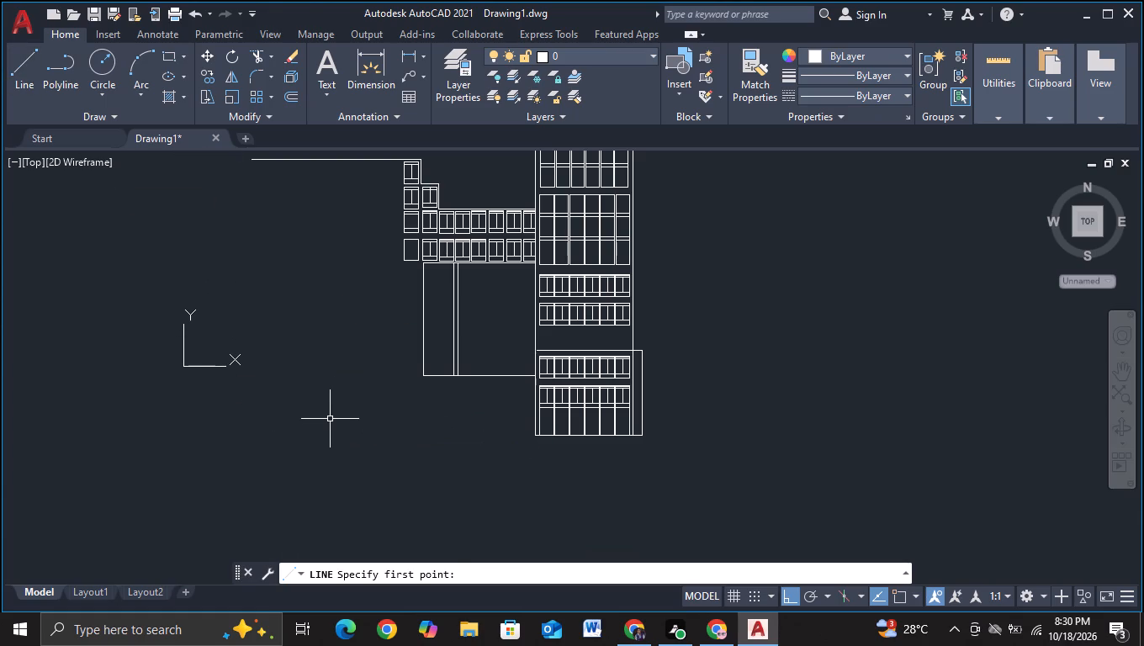
Move both lines of the narrow column inside the frame about 2.6 units to the right.
{"action": "scroll", "coordinate": [426, 405], "scroll_direction": "up", "scroll_amount": 1}
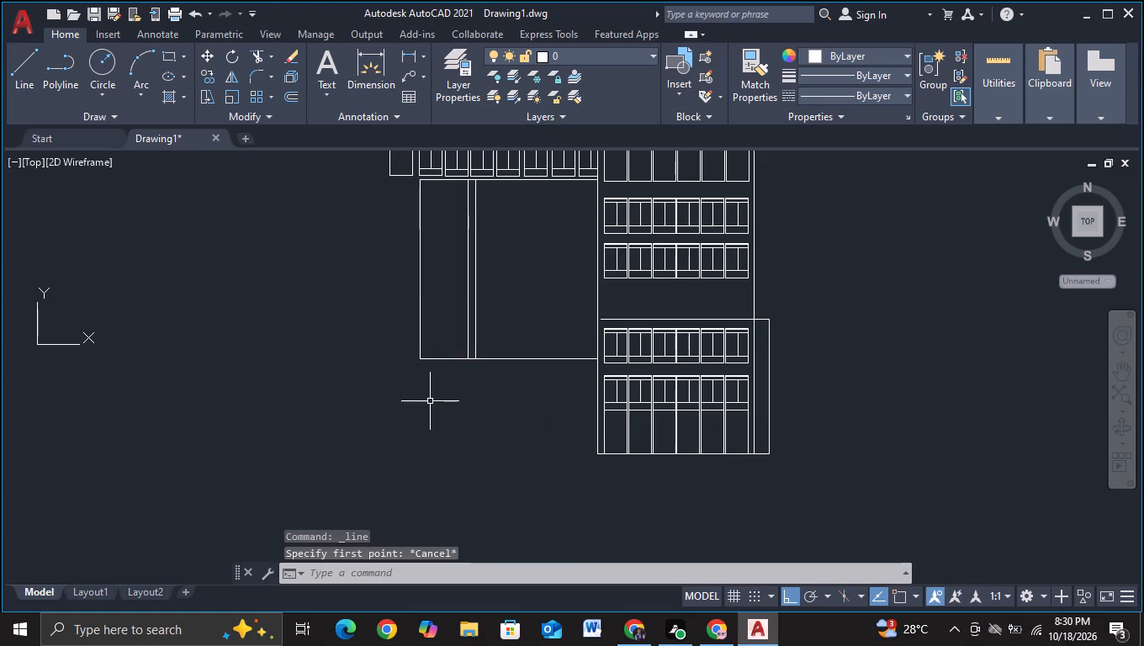
{"action": "middle_click_drag", "start_coordinate": [553, 282], "coordinate": [557, 322]}
{"action": "scroll", "coordinate": [557, 322], "scroll_direction": "up", "scroll_amount": 1}
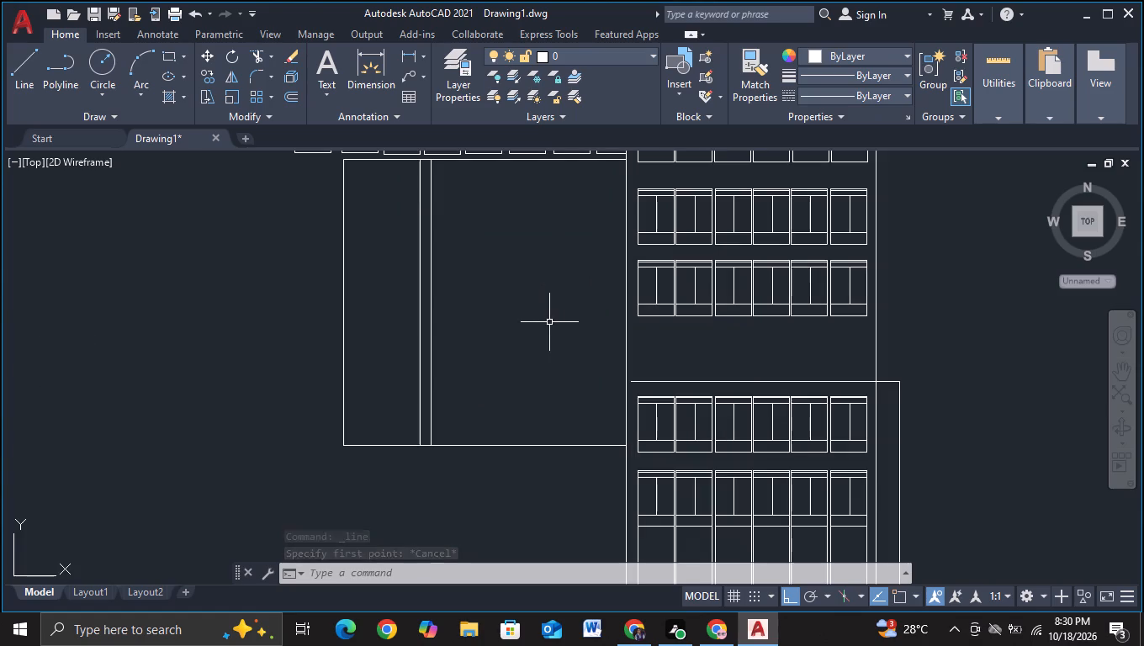
{"action": "left_click_drag", "start_coordinate": [396, 307], "coordinate": [482, 288]}
{"action": "left_click_drag", "start_coordinate": [478, 288], "coordinate": [383, 348]}
{"action": "key", "text": "m"}
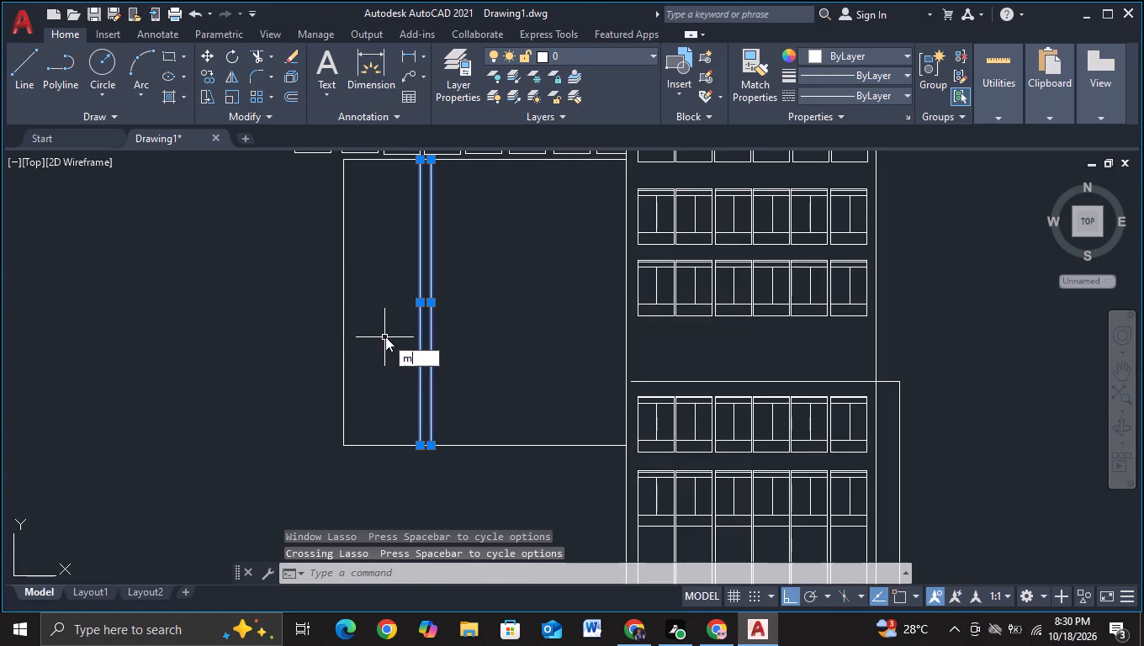
{"action": "left_click", "coordinate": [479, 373]}
{"action": "left_click", "coordinate": [432, 341]}
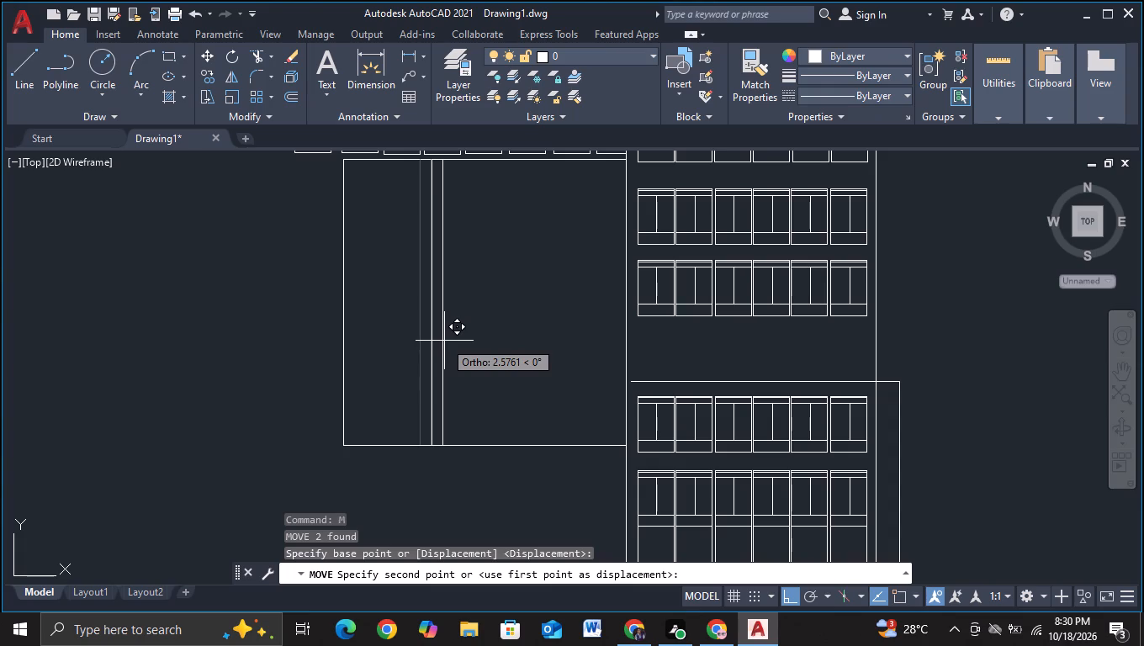
{"action": "left_click", "coordinate": [446, 341]}
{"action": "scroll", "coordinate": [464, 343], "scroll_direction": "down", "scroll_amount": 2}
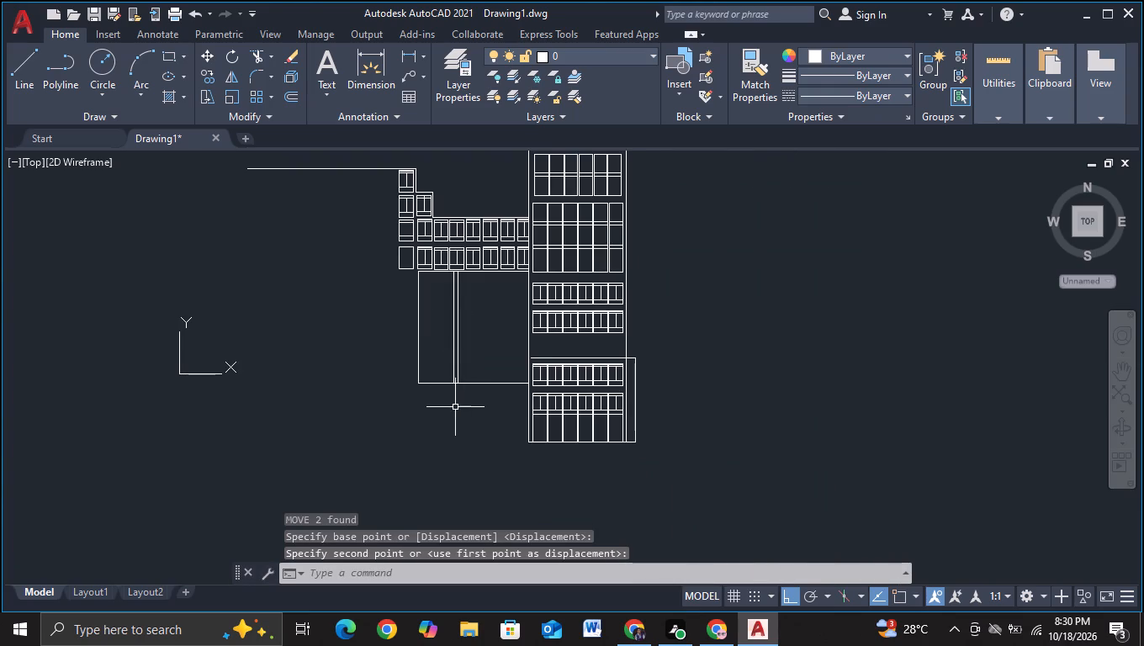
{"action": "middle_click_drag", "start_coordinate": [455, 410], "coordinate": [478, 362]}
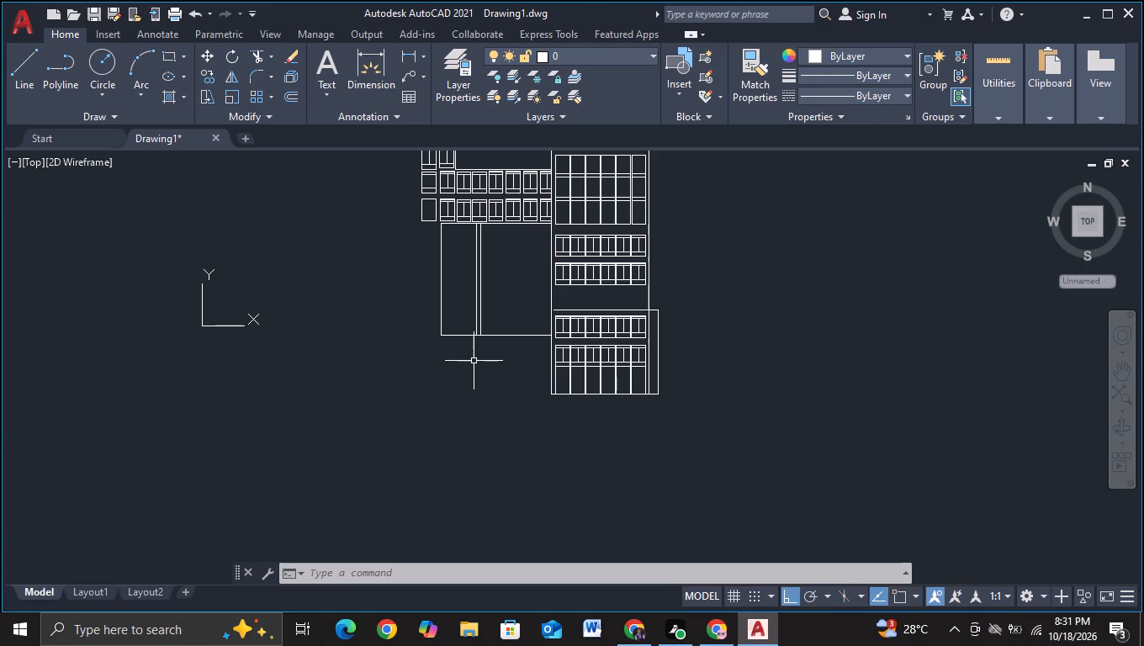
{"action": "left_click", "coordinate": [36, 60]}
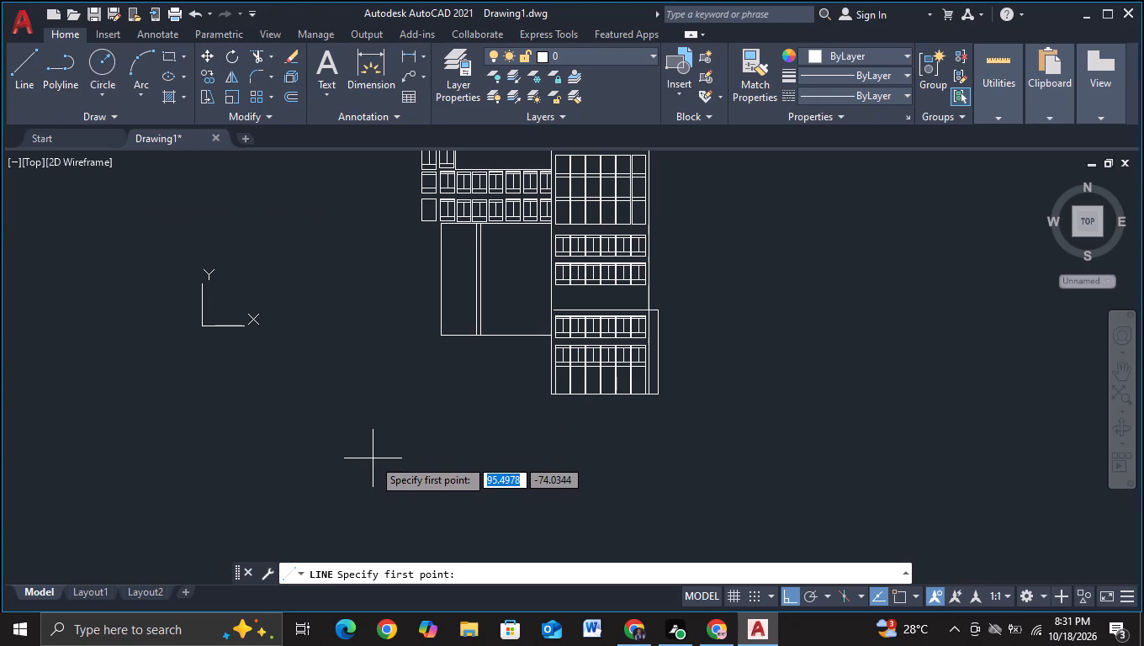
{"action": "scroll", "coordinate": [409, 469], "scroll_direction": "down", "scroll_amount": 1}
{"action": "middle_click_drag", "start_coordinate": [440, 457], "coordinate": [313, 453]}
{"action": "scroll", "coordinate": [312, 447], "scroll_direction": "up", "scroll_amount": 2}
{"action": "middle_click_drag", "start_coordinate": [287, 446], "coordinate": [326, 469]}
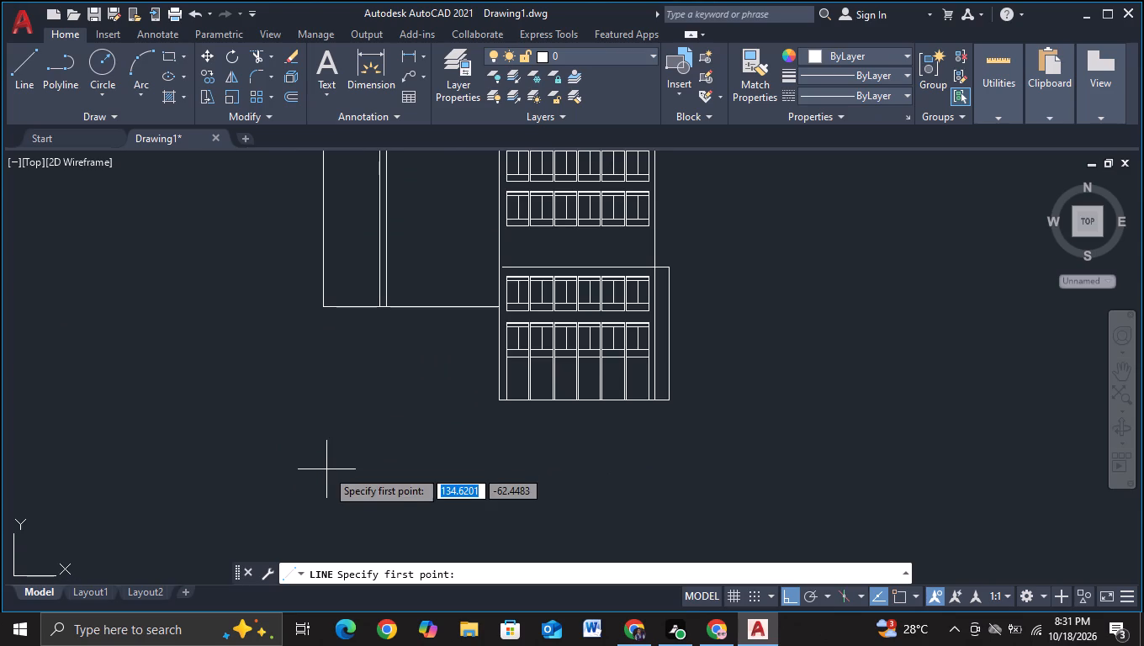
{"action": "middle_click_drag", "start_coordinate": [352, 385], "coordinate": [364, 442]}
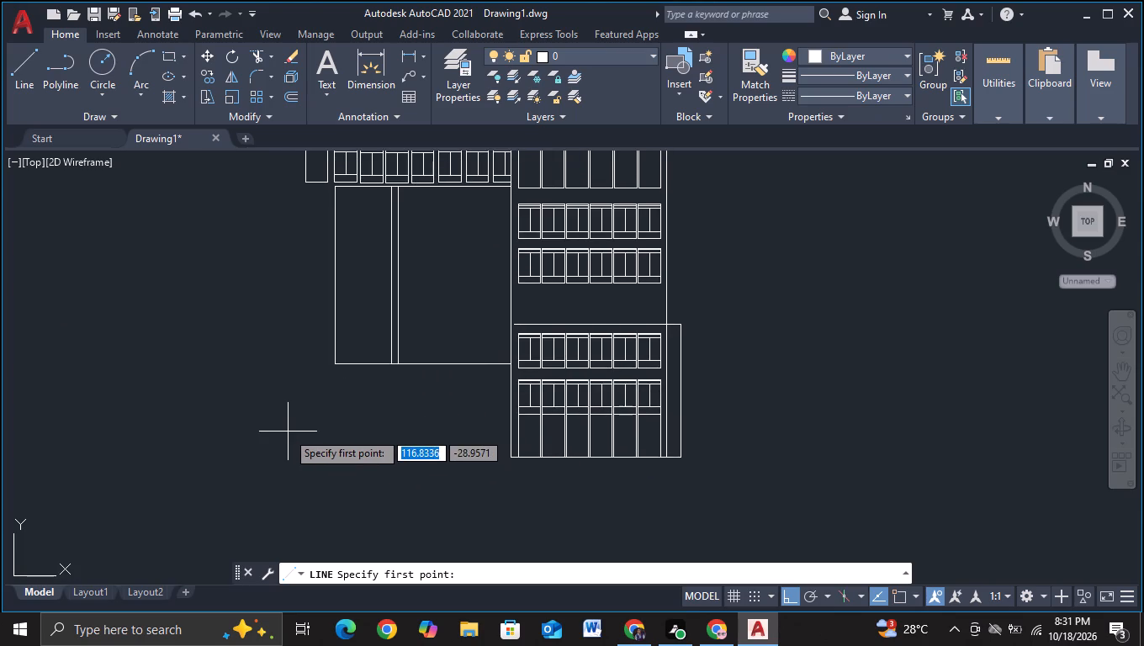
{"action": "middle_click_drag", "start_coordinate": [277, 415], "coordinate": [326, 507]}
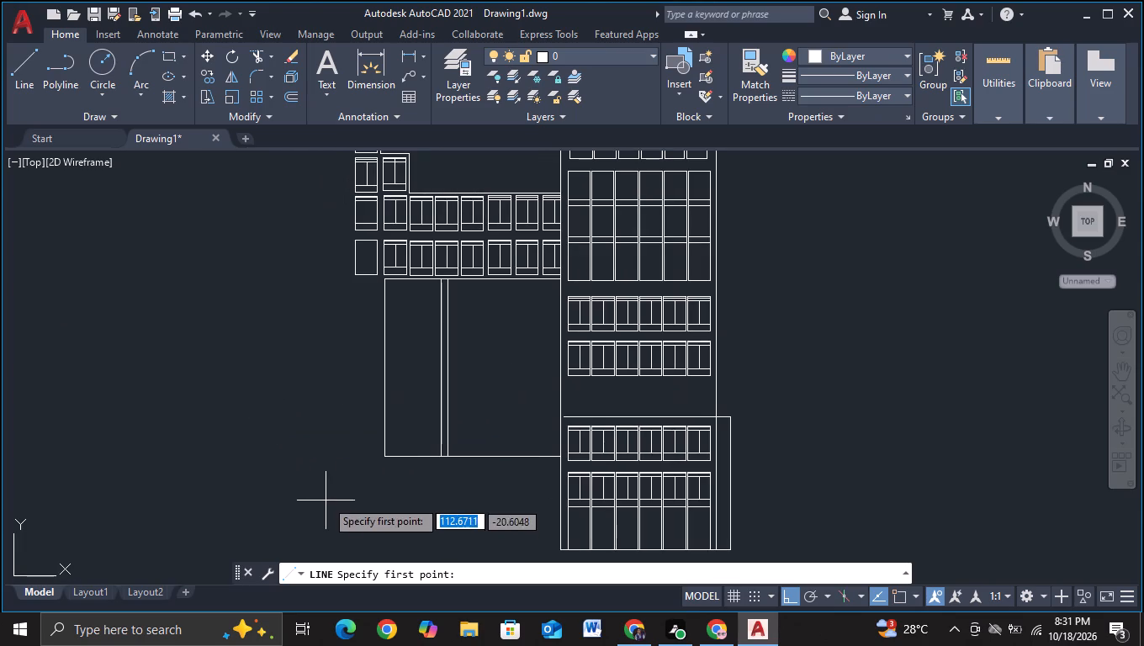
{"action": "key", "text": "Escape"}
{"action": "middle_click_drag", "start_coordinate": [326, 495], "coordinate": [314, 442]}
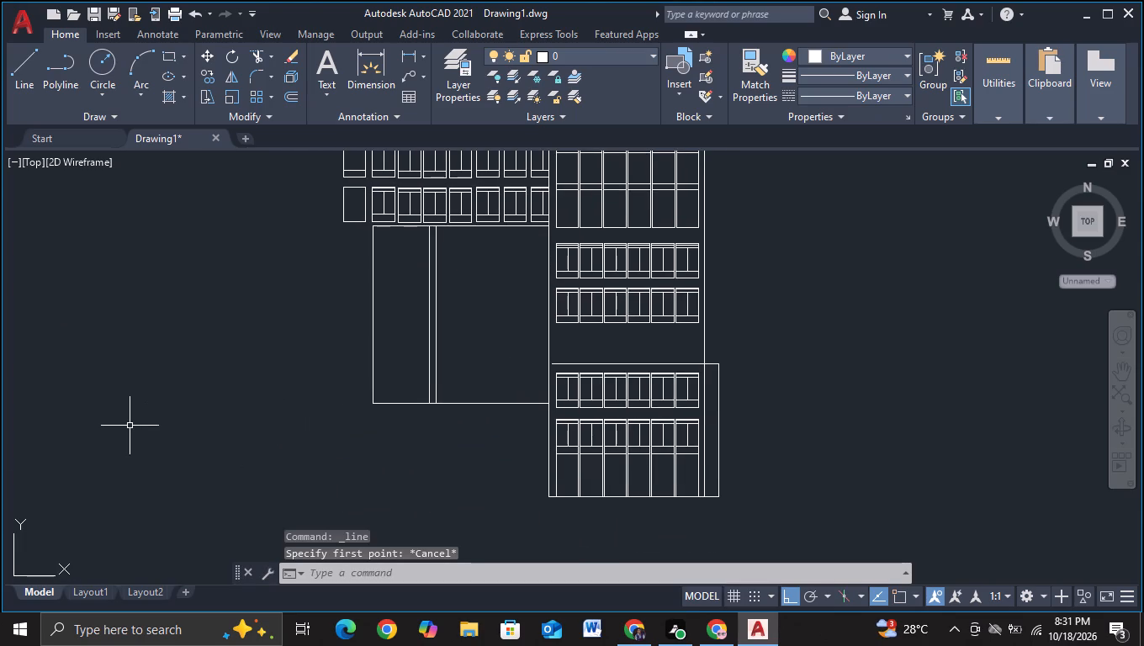
With object snap on, draw connected lines from the frame's top-left corner about 10.6 units left, down about 62.5 units, and back to its bottom-left corner.
{"action": "left_click", "coordinate": [27, 78]}
{"action": "scroll", "coordinate": [334, 259], "scroll_direction": "up", "scroll_amount": 2}
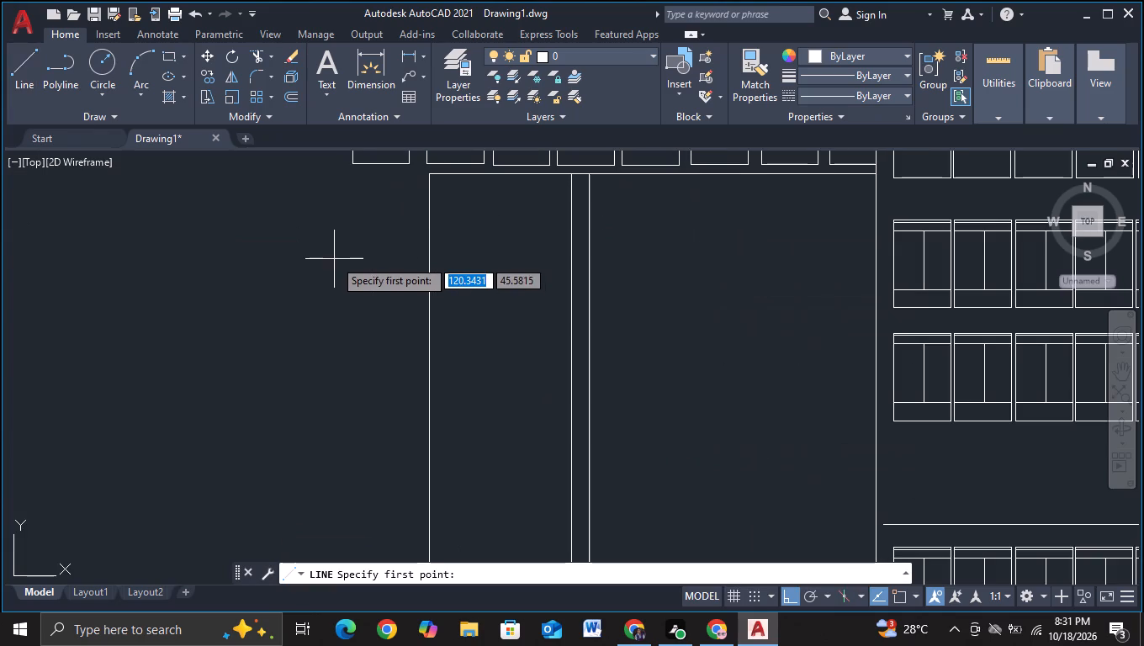
{"action": "middle_click_drag", "start_coordinate": [336, 263], "coordinate": [336, 244]}
{"action": "middle_click_drag", "start_coordinate": [362, 202], "coordinate": [367, 278]}
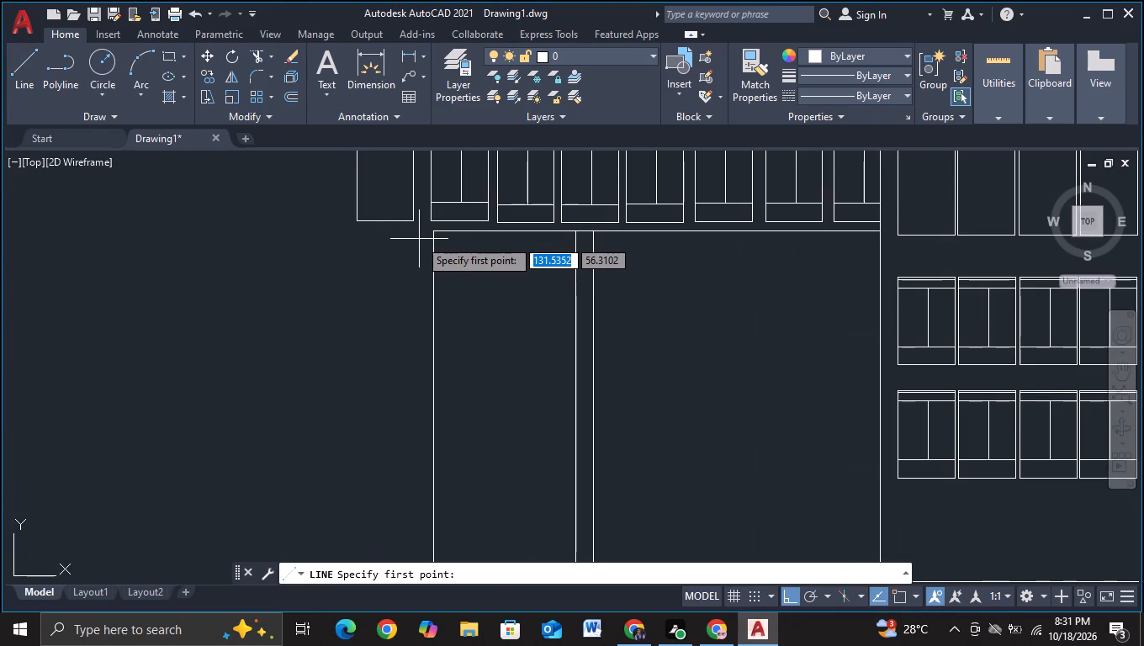
{"action": "key", "text": "F3"}
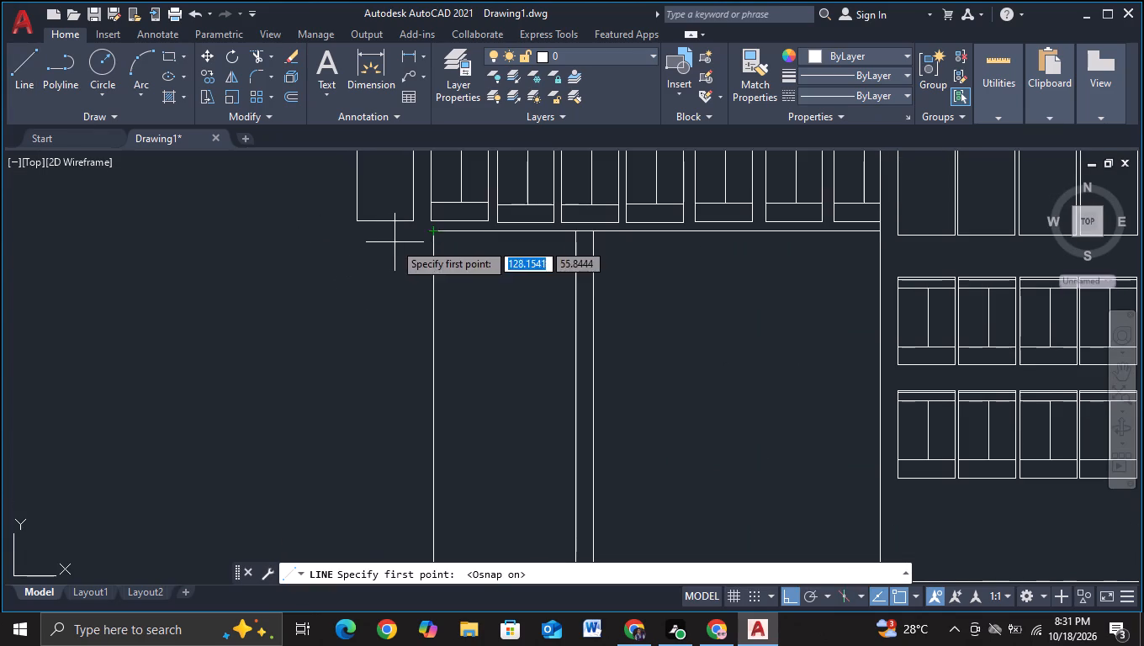
{"action": "left_click_drag", "start_coordinate": [428, 236], "coordinate": [420, 238]}
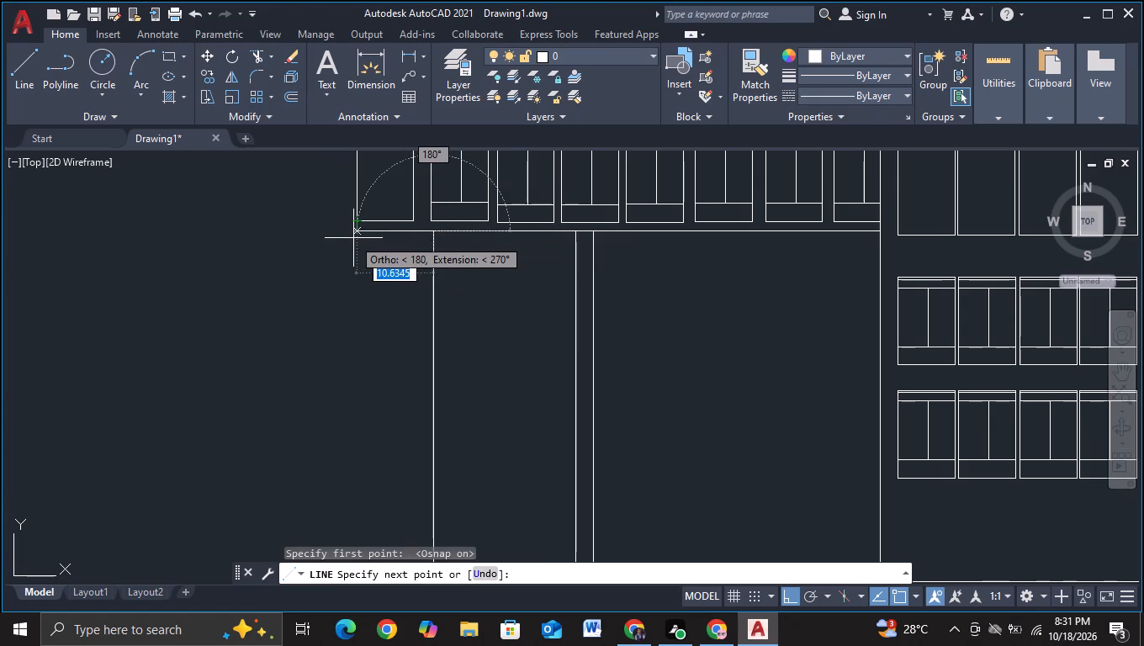
{"action": "left_click", "coordinate": [356, 232]}
{"action": "scroll", "coordinate": [345, 356], "scroll_direction": "down", "scroll_amount": 2}
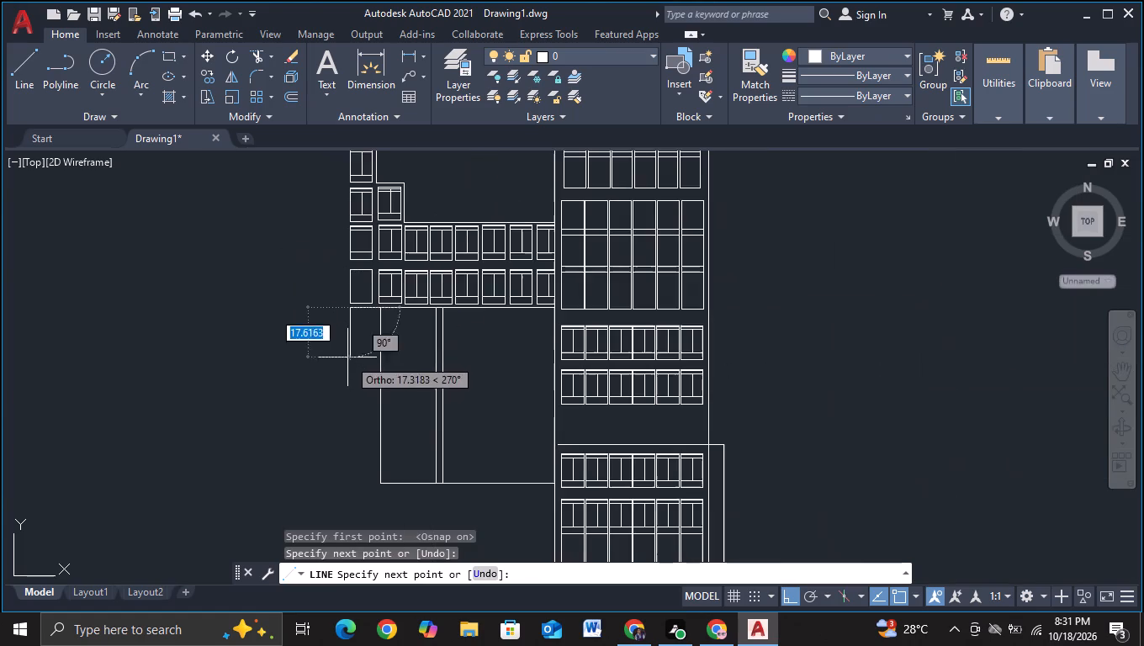
{"action": "middle_click_drag", "start_coordinate": [352, 398], "coordinate": [355, 267]}
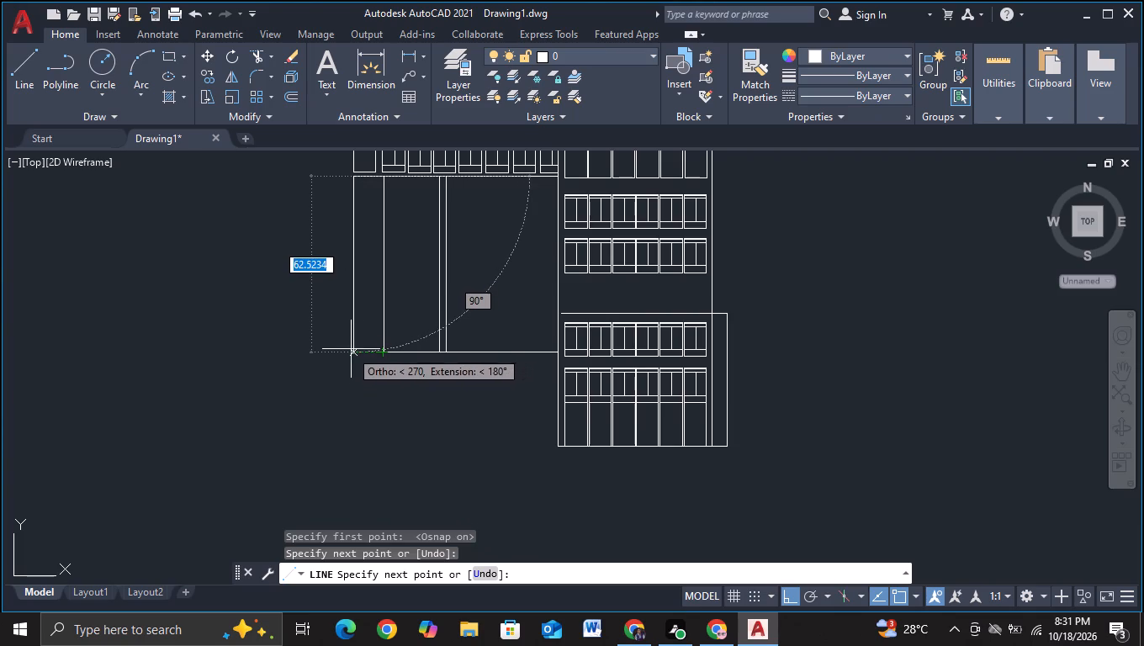
{"action": "left_click", "coordinate": [352, 352]}
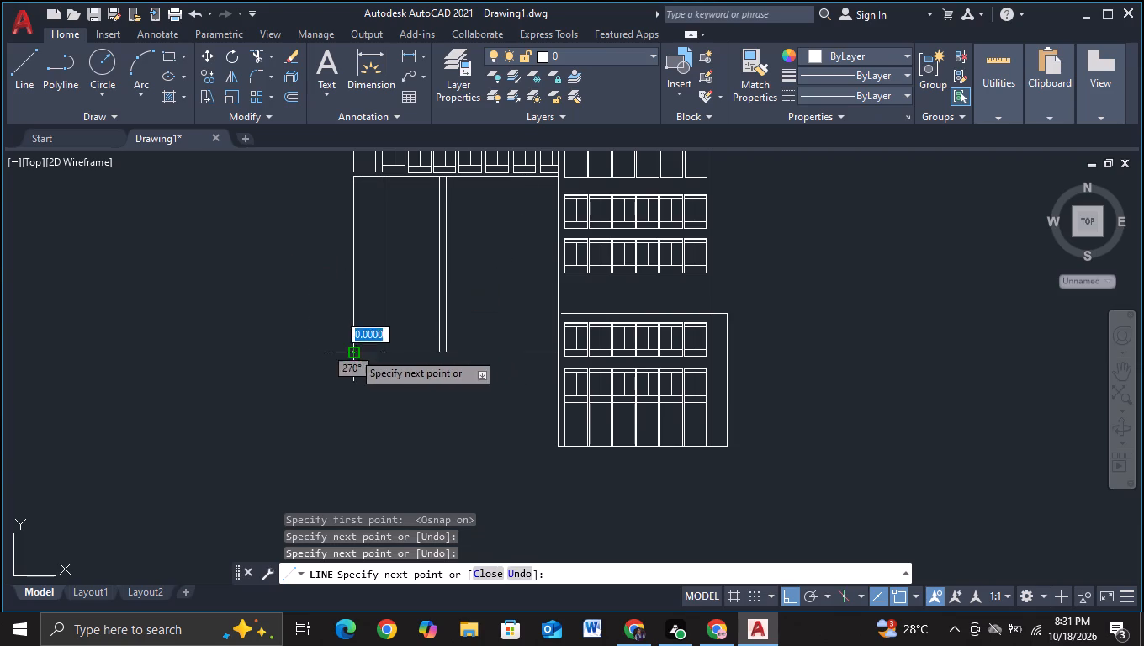
{"action": "left_click", "coordinate": [385, 350]}
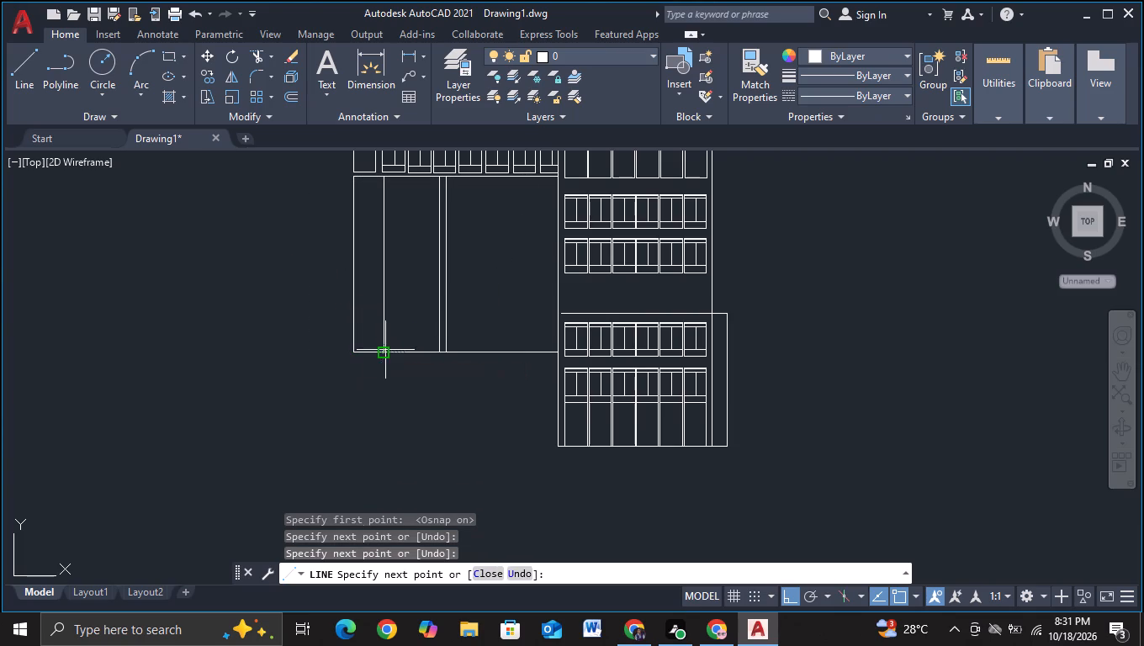
{"action": "key", "text": "Escape"}
{"action": "key", "text": "Escape"}
{"action": "key", "text": "Escape"}
{"action": "key", "text": "Escape"}
{"action": "key", "text": "Escape"}
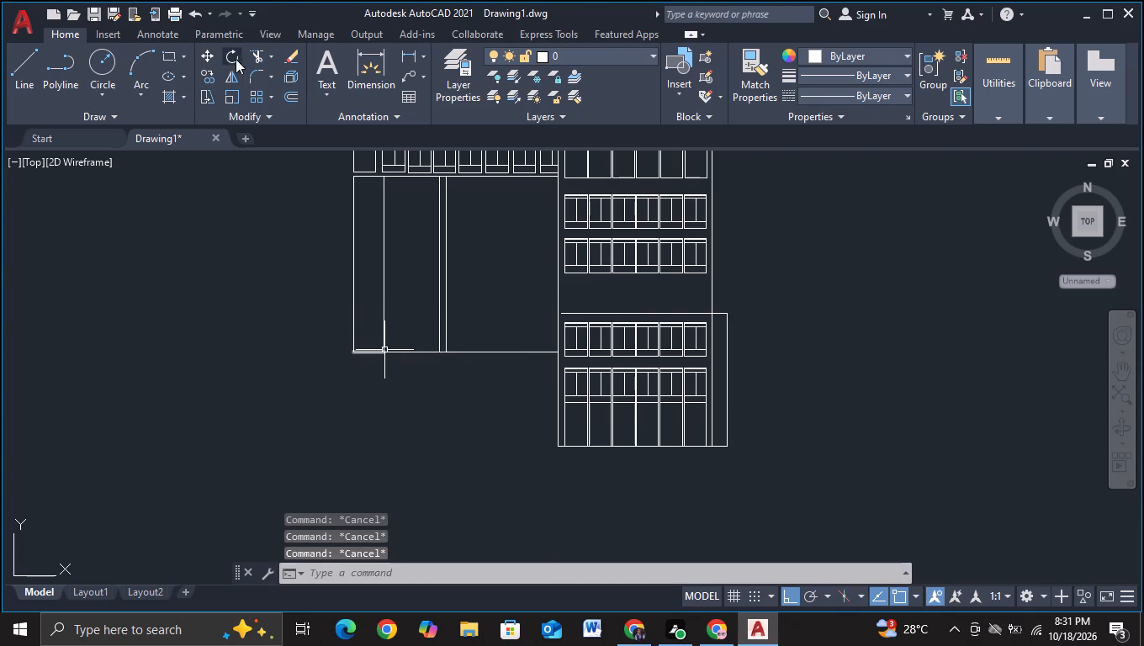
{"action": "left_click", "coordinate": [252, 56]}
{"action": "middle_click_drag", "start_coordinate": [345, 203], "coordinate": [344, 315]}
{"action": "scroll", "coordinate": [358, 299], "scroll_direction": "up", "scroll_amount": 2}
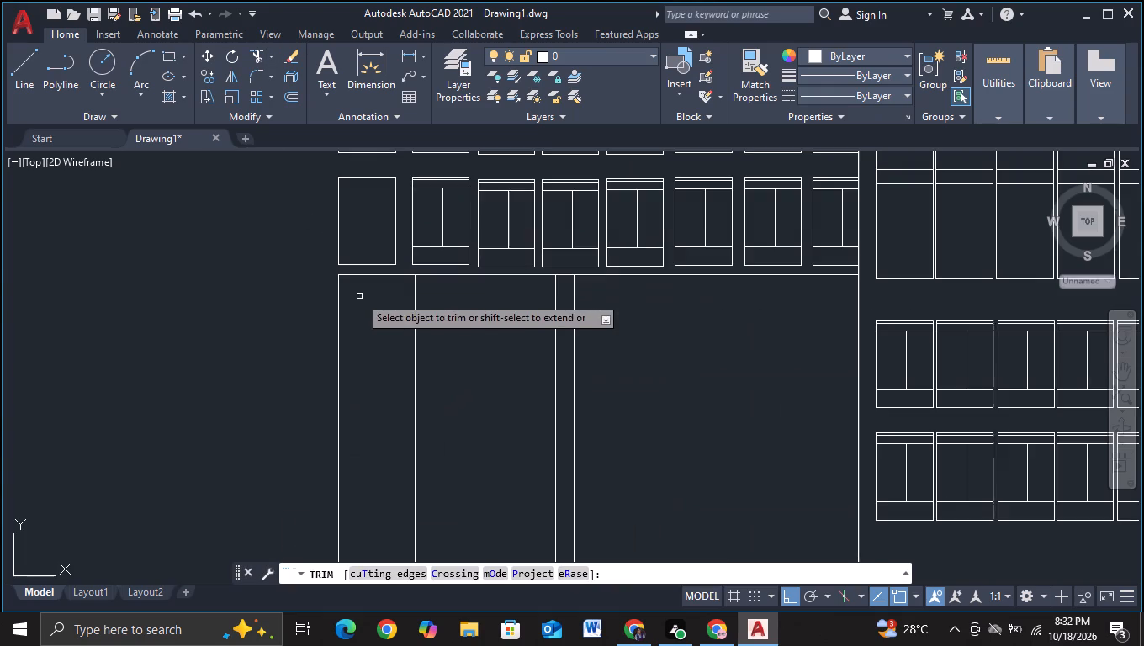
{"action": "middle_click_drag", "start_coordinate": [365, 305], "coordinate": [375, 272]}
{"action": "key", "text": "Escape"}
Draw a vertical line from the lower-right corner of the addition's bottom-left empty panel down past the bottom line of the new left bay.
{"action": "left_click", "coordinate": [25, 92]}
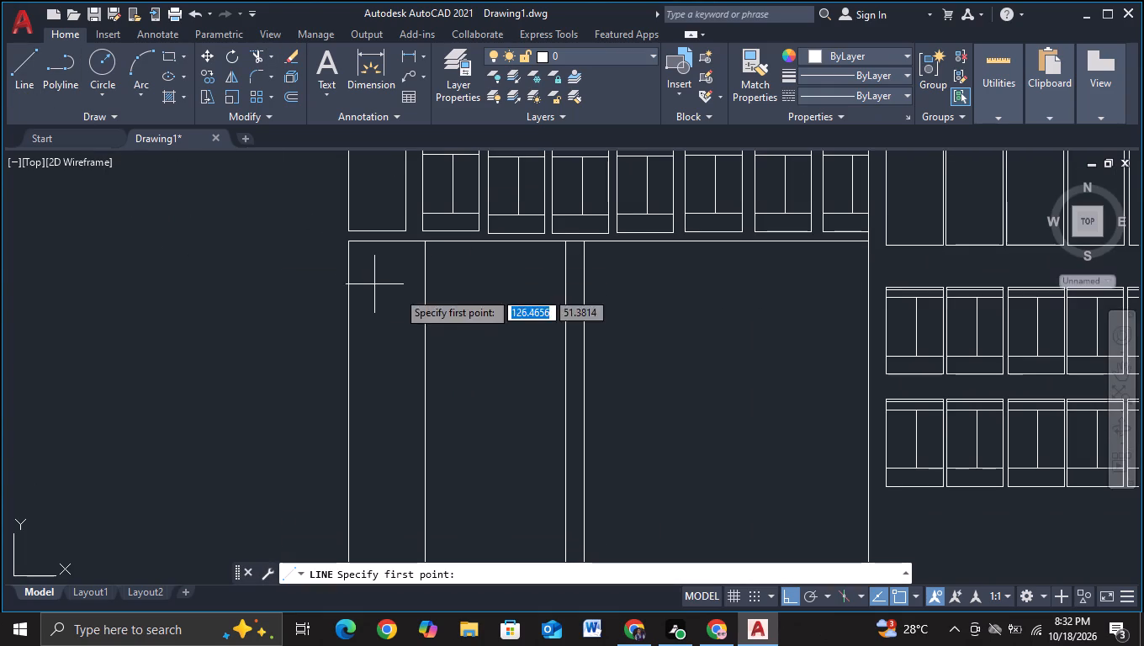
{"action": "left_click", "coordinate": [401, 230]}
{"action": "middle_click_drag", "start_coordinate": [352, 575], "coordinate": [380, 356]}
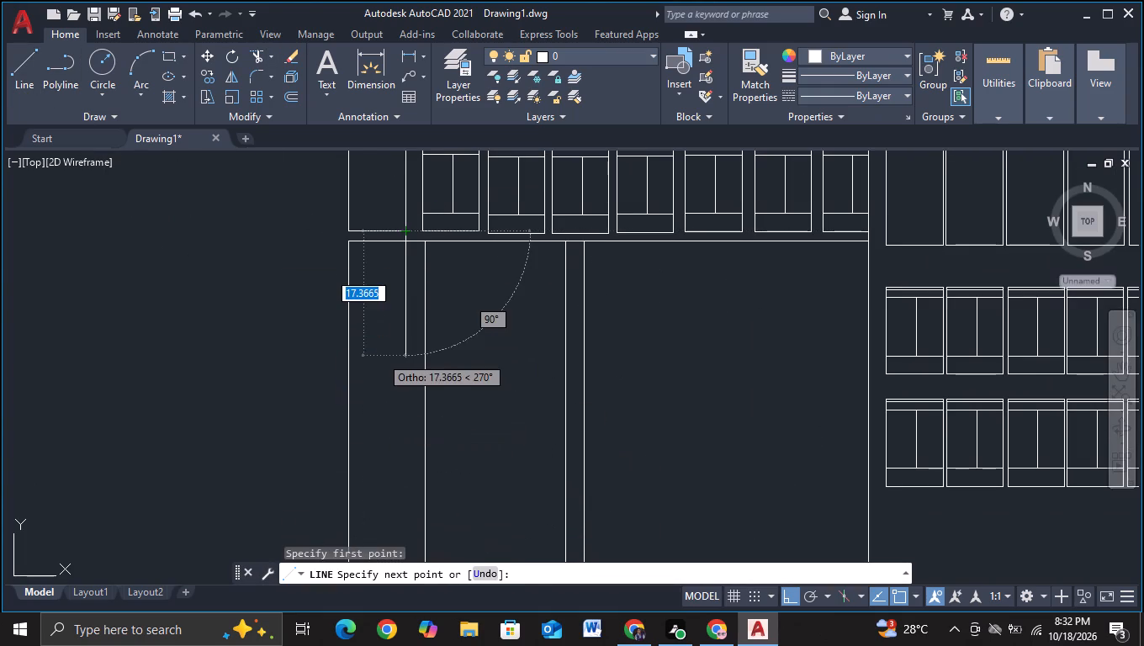
{"action": "middle_click_drag", "start_coordinate": [380, 356], "coordinate": [380, 366]}
{"action": "middle_click_drag", "start_coordinate": [376, 388], "coordinate": [371, 236]}
{"action": "scroll", "coordinate": [377, 406], "scroll_direction": "down", "scroll_amount": 1}
{"action": "middle_click_drag", "start_coordinate": [377, 406], "coordinate": [389, 289]}
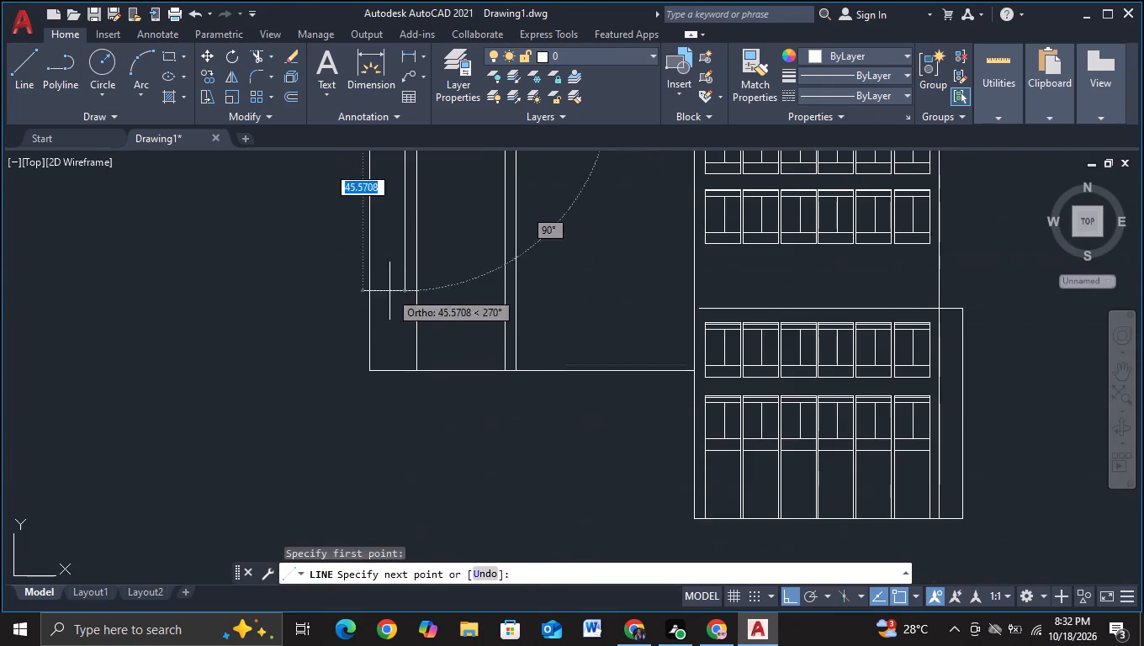
{"action": "left_click", "coordinate": [405, 411]}
{"action": "key", "text": "Escape"}
Trim the new vertical line's end below the bay and the bottom line segment between that line and the frame.
{"action": "left_click", "coordinate": [256, 65]}
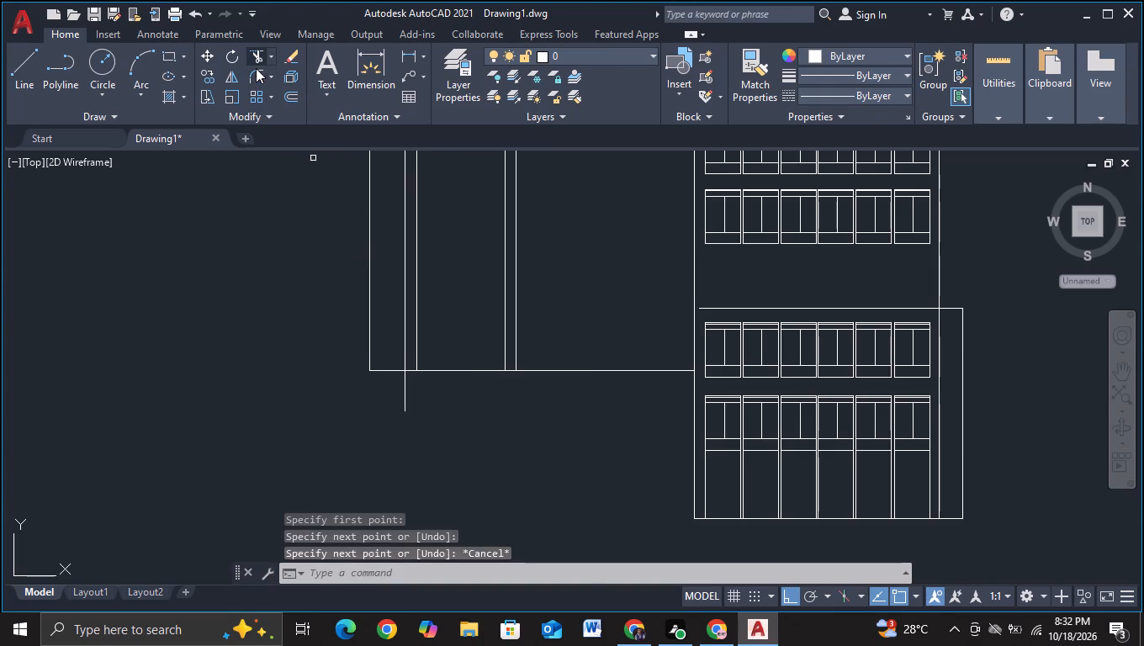
{"action": "left_click", "coordinate": [403, 389]}
{"action": "scroll", "coordinate": [408, 376], "scroll_direction": "up", "scroll_amount": 2}
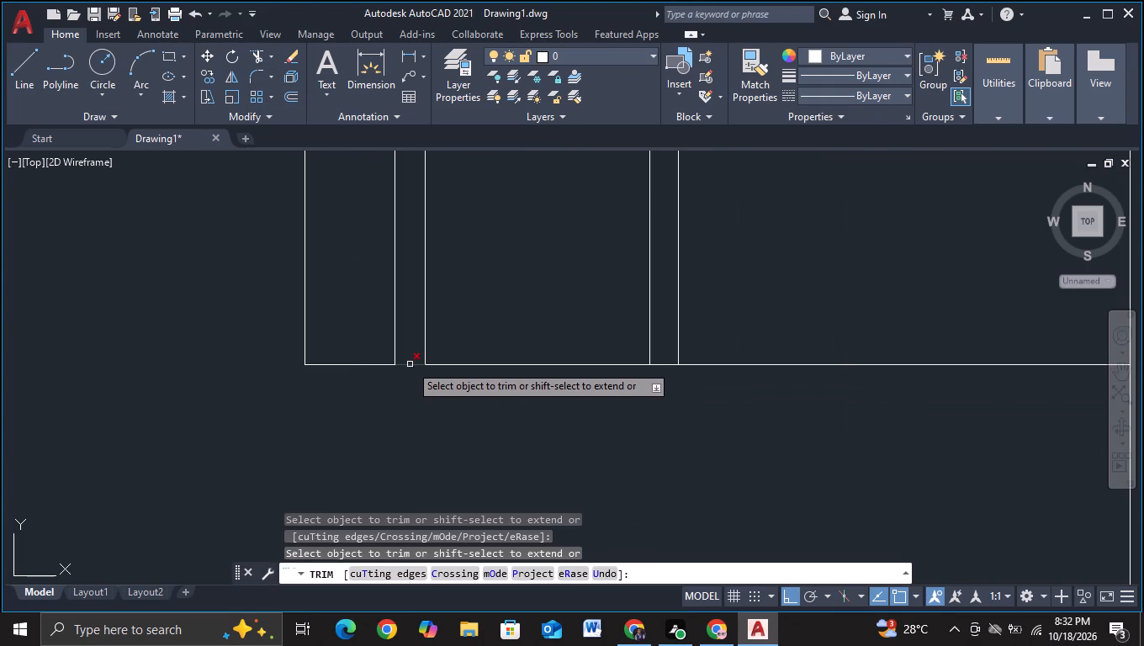
{"action": "left_click", "coordinate": [410, 364]}
Trim the top line segment between the left bay and the frame, and the vertical line's short end above the bay.
{"action": "scroll", "coordinate": [410, 364], "scroll_direction": "down", "scroll_amount": 3}
{"action": "middle_click_drag", "start_coordinate": [432, 304], "coordinate": [453, 477]}
{"action": "scroll", "coordinate": [453, 472], "scroll_direction": "up", "scroll_amount": 3}
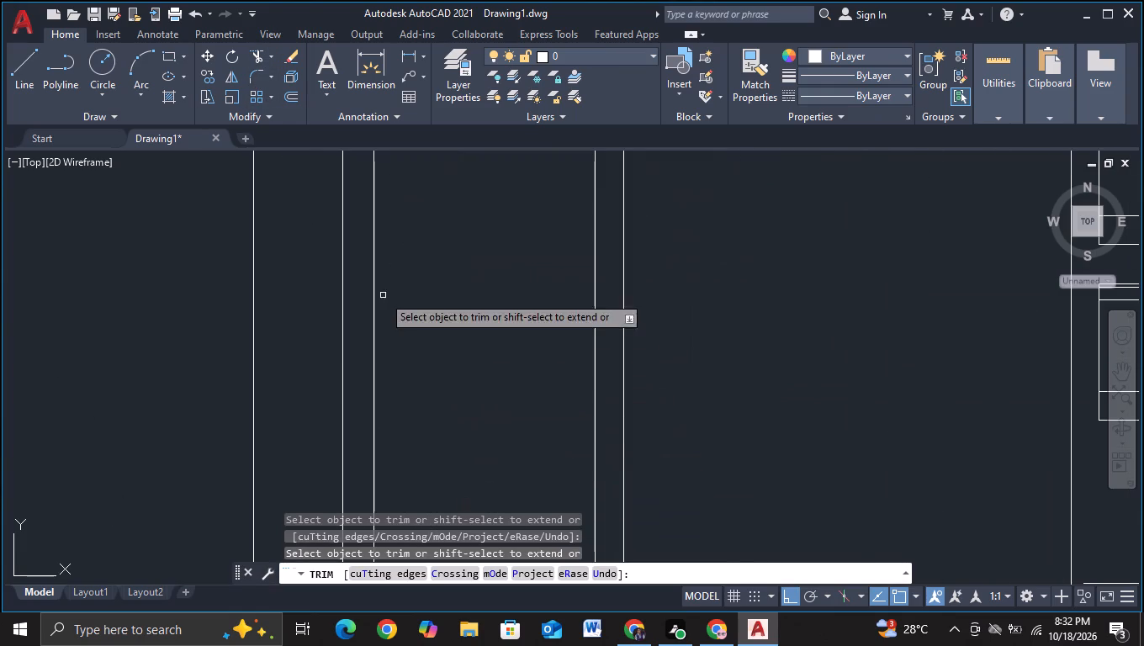
{"action": "middle_click_drag", "start_coordinate": [422, 272], "coordinate": [442, 416]}
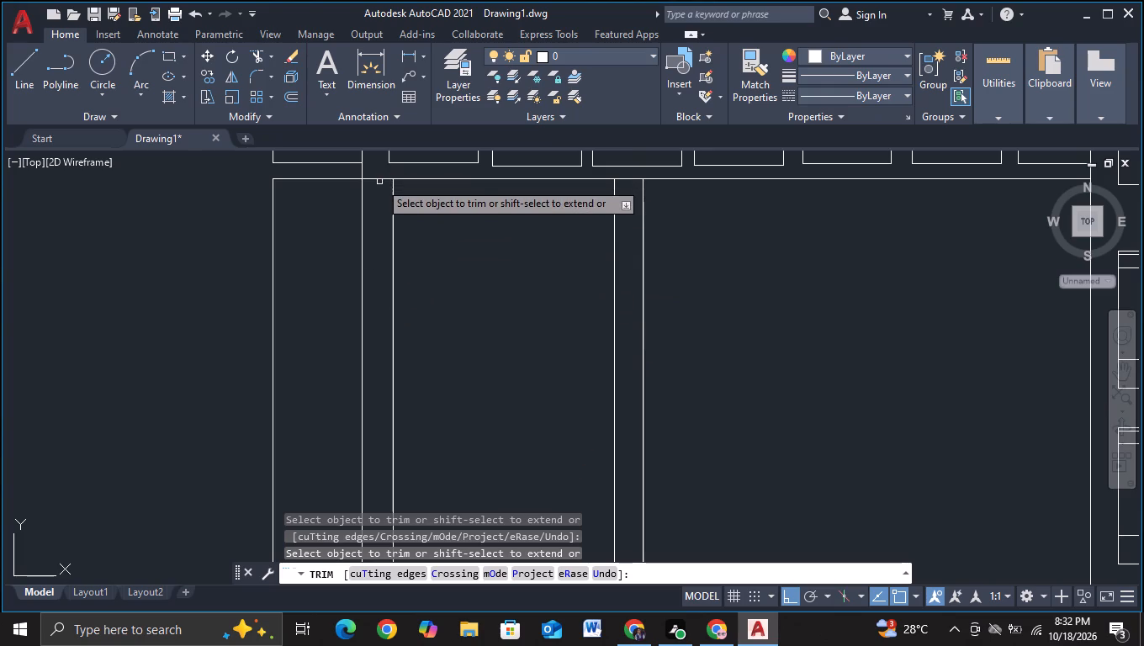
{"action": "left_click", "coordinate": [379, 182]}
{"action": "left_click", "coordinate": [377, 175]}
{"action": "left_click_drag", "start_coordinate": [353, 177], "coordinate": [383, 171]}
{"action": "key", "text": "ctrl+z"}
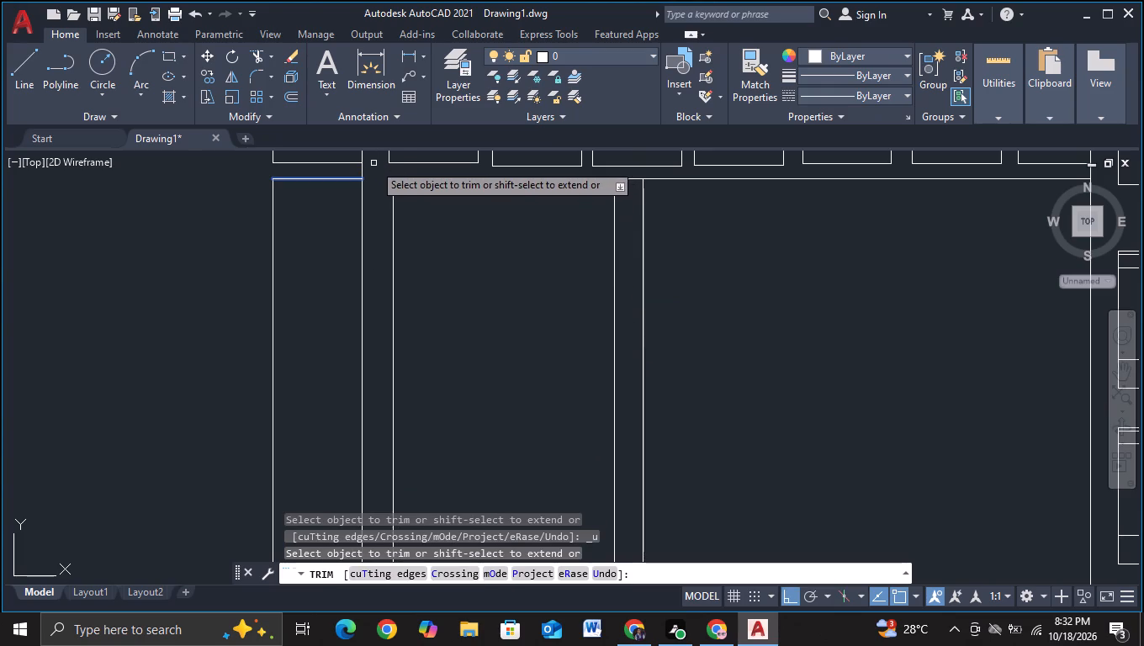
{"action": "left_click", "coordinate": [361, 173]}
{"action": "key", "text": "Escape"}
{"action": "scroll", "coordinate": [440, 247], "scroll_direction": "down", "scroll_amount": 1}
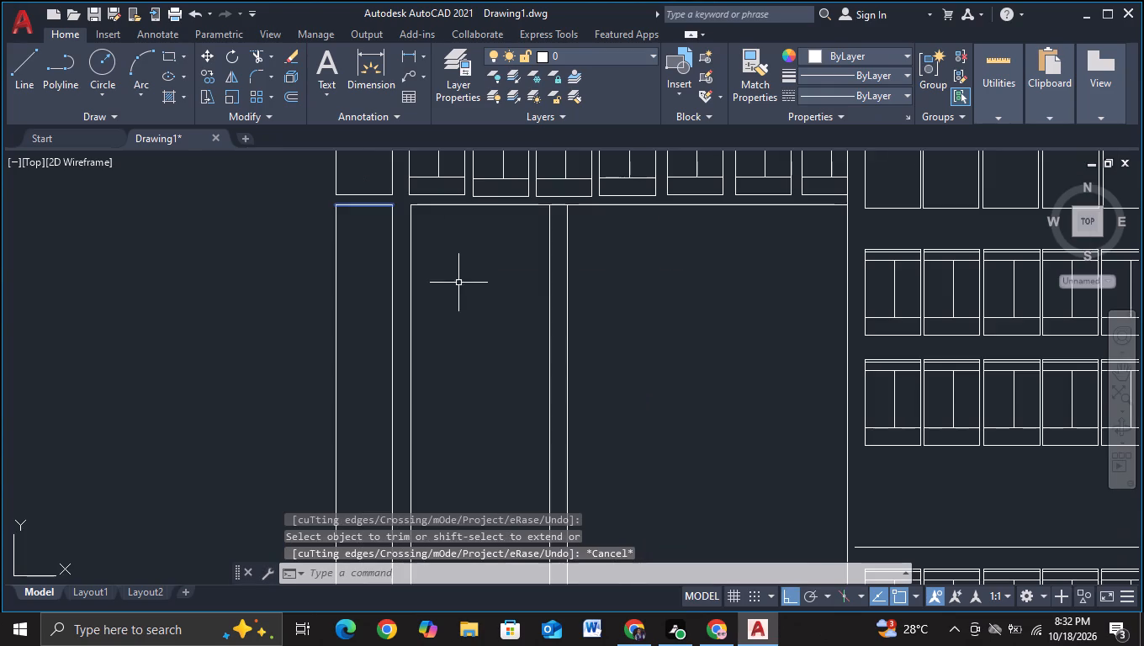
{"action": "key", "text": "Escape"}
{"action": "key", "text": "Escape"}
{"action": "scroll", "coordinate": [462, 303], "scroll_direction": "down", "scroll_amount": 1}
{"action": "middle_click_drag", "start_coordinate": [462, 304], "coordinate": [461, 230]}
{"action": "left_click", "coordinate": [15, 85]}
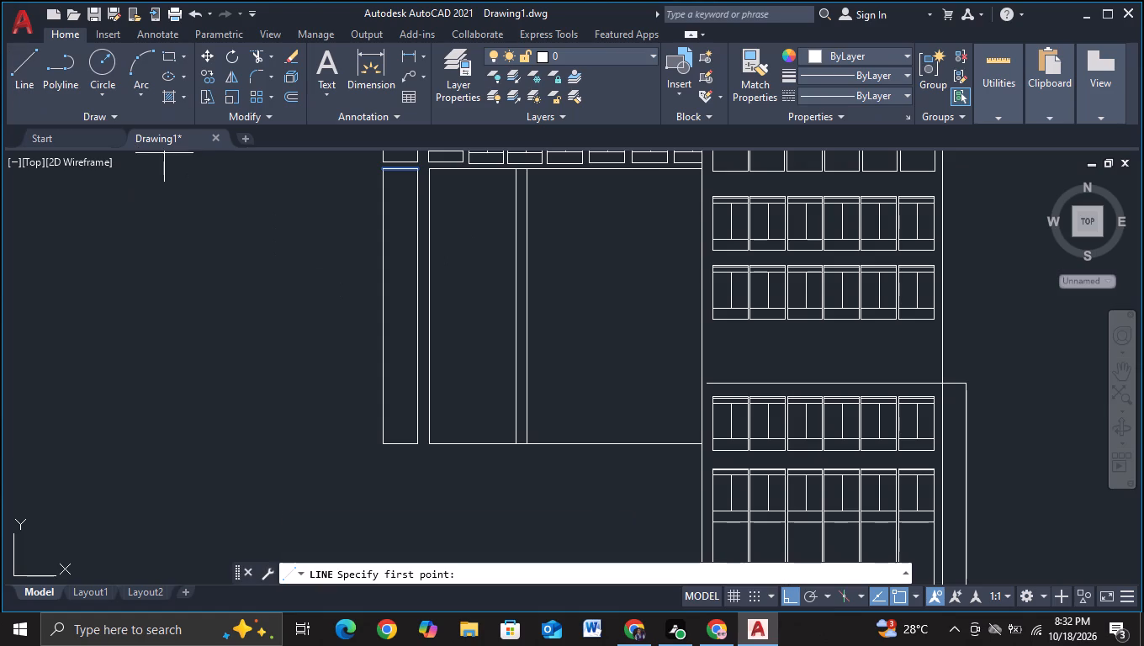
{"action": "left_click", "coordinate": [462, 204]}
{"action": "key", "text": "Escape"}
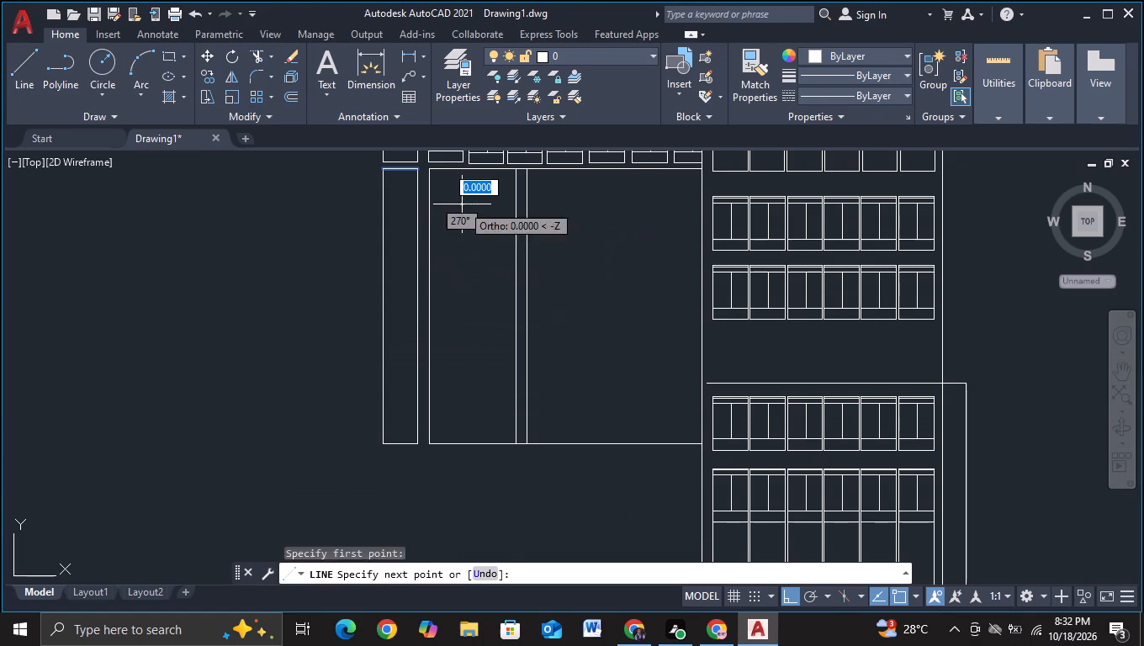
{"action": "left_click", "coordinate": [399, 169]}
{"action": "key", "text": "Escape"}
With object snap off, draw a vertical line through the middle of the narrow left bay, from just below its bottom line to its top.
{"action": "scroll", "coordinate": [388, 277], "scroll_direction": "down", "scroll_amount": 2}
{"action": "middle_click_drag", "start_coordinate": [371, 348], "coordinate": [383, 355]}
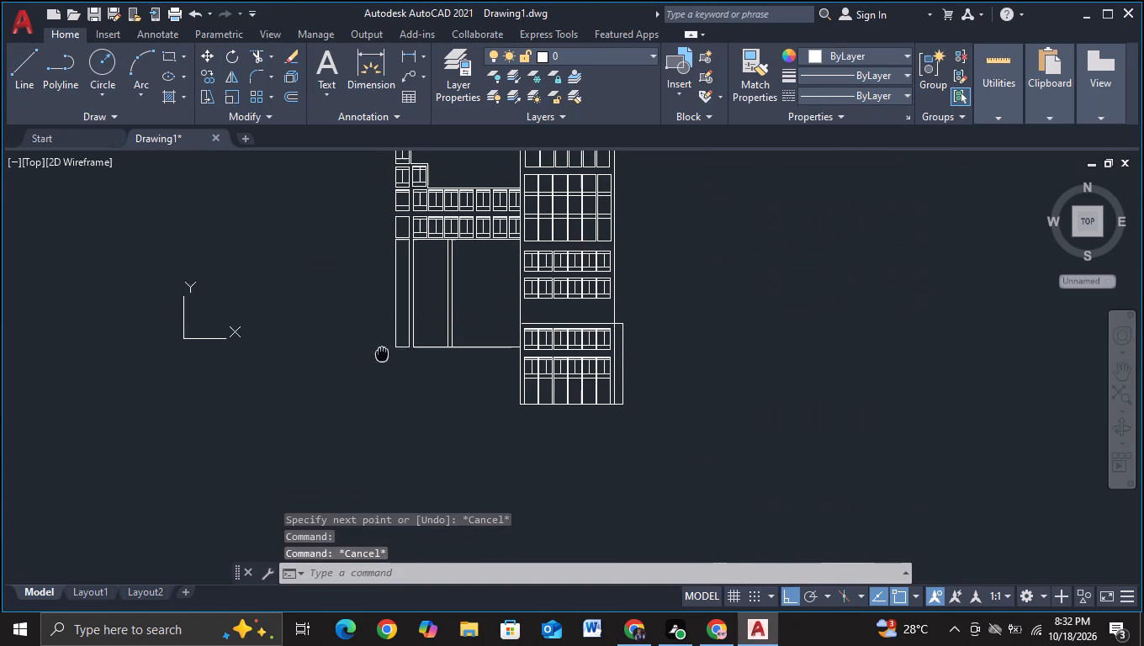
{"action": "middle_click_drag", "start_coordinate": [383, 355], "coordinate": [384, 357]}
{"action": "left_click", "coordinate": [19, 87]}
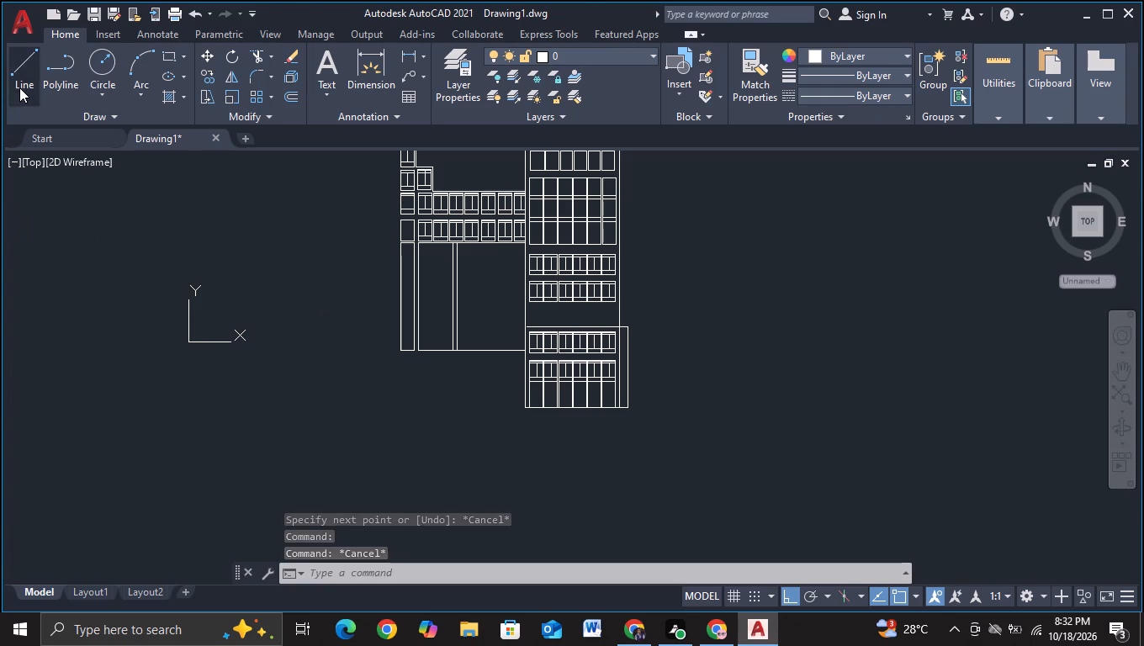
{"action": "scroll", "coordinate": [579, 469], "scroll_direction": "up", "scroll_amount": 2}
{"action": "middle_click_drag", "start_coordinate": [353, 394], "coordinate": [832, 480]}
{"action": "middle_click_drag", "start_coordinate": [677, 347], "coordinate": [708, 463]}
{"action": "scroll", "coordinate": [681, 403], "scroll_direction": "up", "scroll_amount": 2}
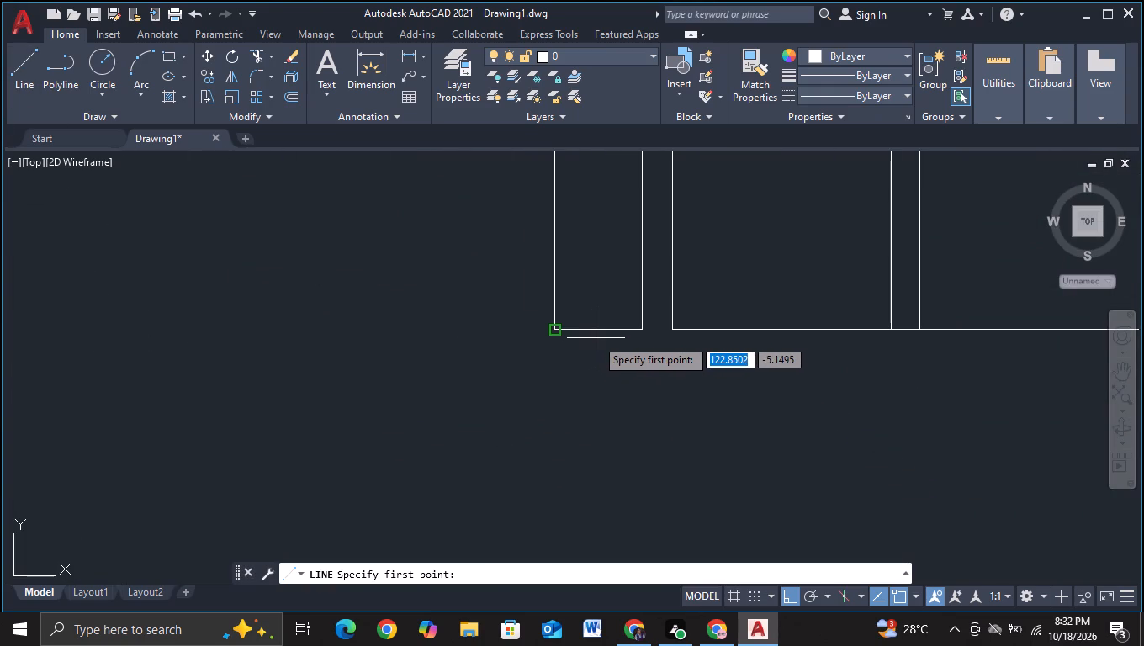
{"action": "key", "text": "F3"}
{"action": "left_click", "coordinate": [596, 338]}
{"action": "scroll", "coordinate": [580, 245], "scroll_direction": "down", "scroll_amount": 2}
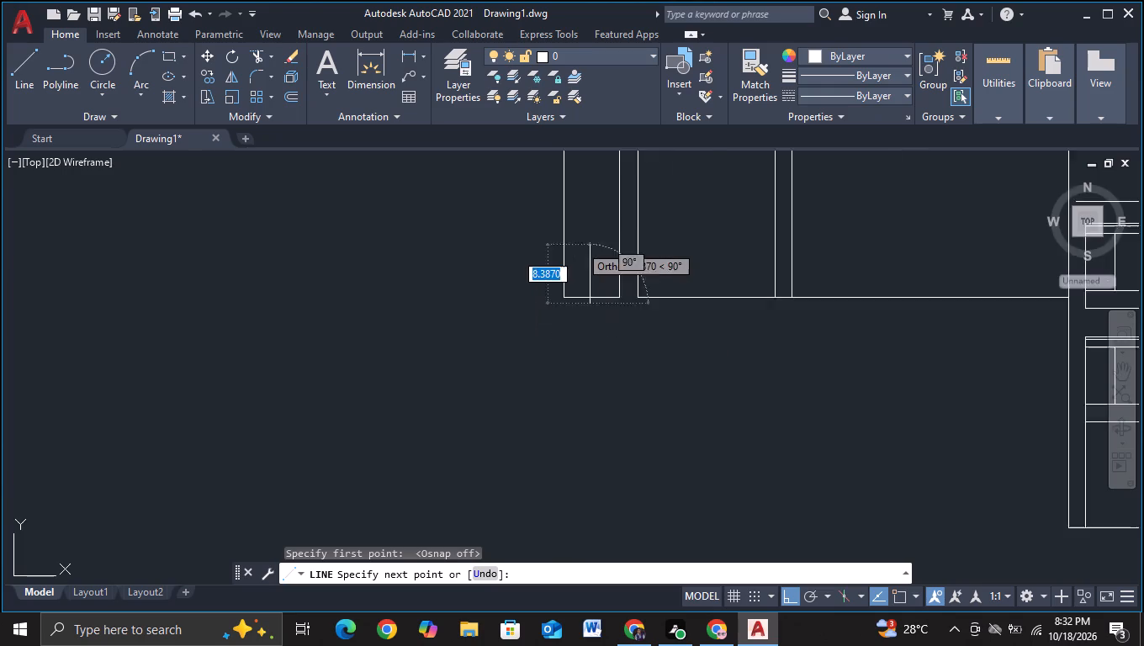
{"action": "middle_click_drag", "start_coordinate": [580, 245], "coordinate": [560, 556]}
{"action": "scroll", "coordinate": [559, 336], "scroll_direction": "up", "scroll_amount": 2}
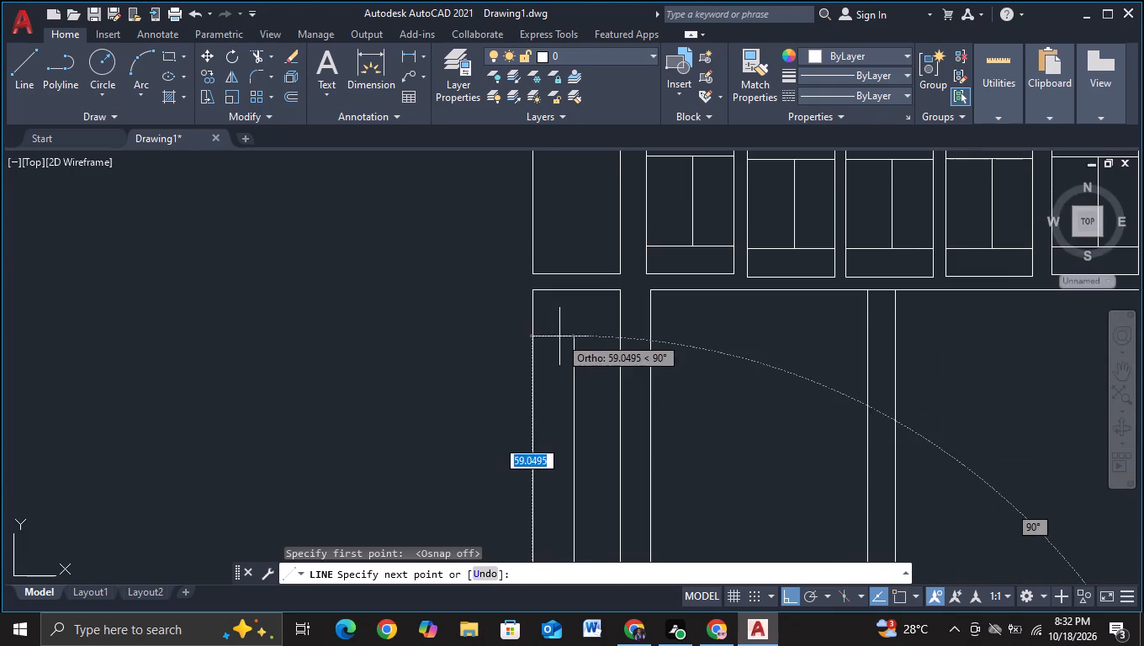
{"action": "middle_click_drag", "start_coordinate": [559, 336], "coordinate": [559, 456]}
{"action": "scroll", "coordinate": [560, 404], "scroll_direction": "up", "scroll_amount": 2}
{"action": "left_click", "coordinate": [560, 404]}
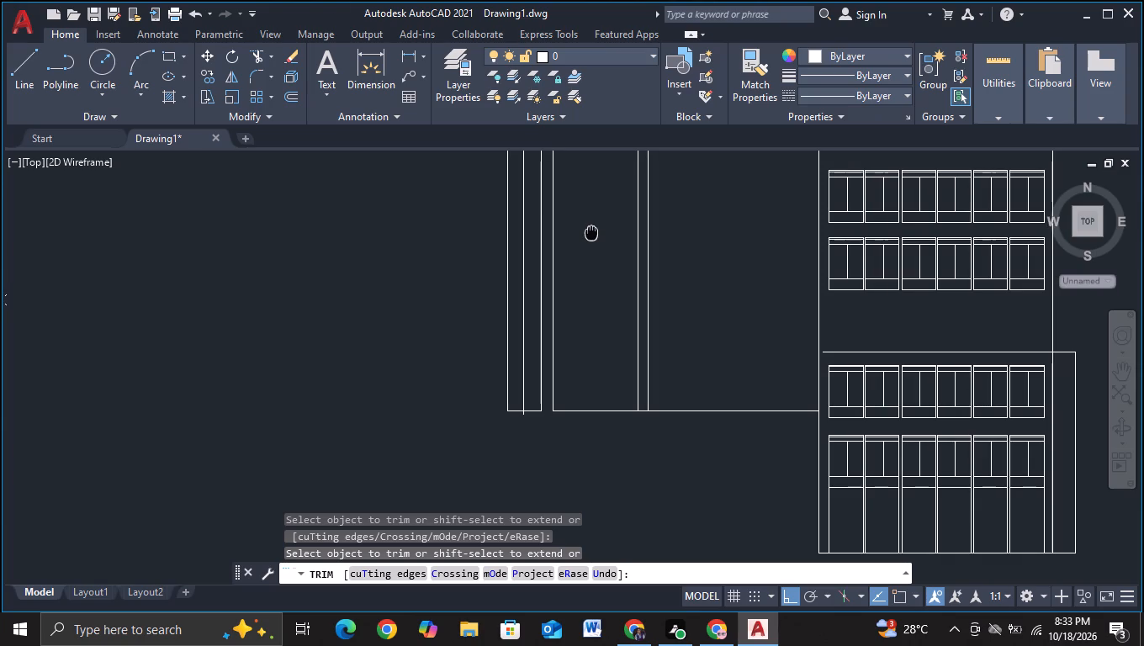
Trim the end of the middle vertical line that extends below the narrow left bay's bottom line.
{"action": "left_click", "coordinate": [250, 56]}
{"action": "scroll", "coordinate": [563, 463], "scroll_direction": "up", "scroll_amount": 2}
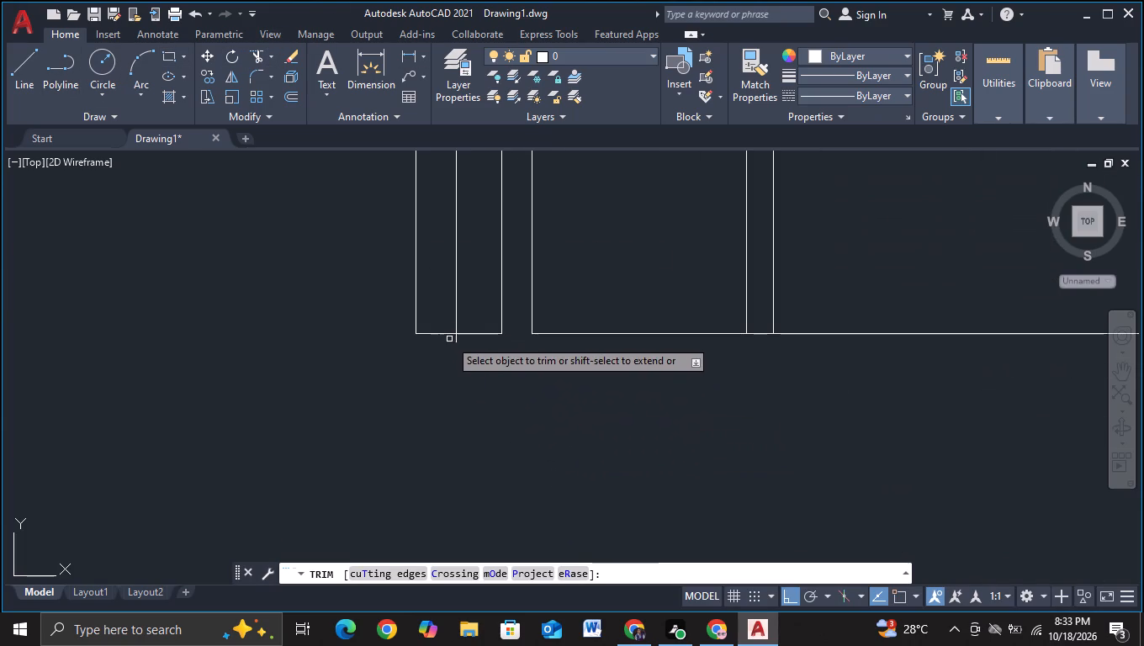
{"action": "left_click", "coordinate": [457, 340]}
{"action": "scroll", "coordinate": [458, 347], "scroll_direction": "down", "scroll_amount": 2}
{"action": "middle_click_drag", "start_coordinate": [537, 288], "coordinate": [603, 514]}
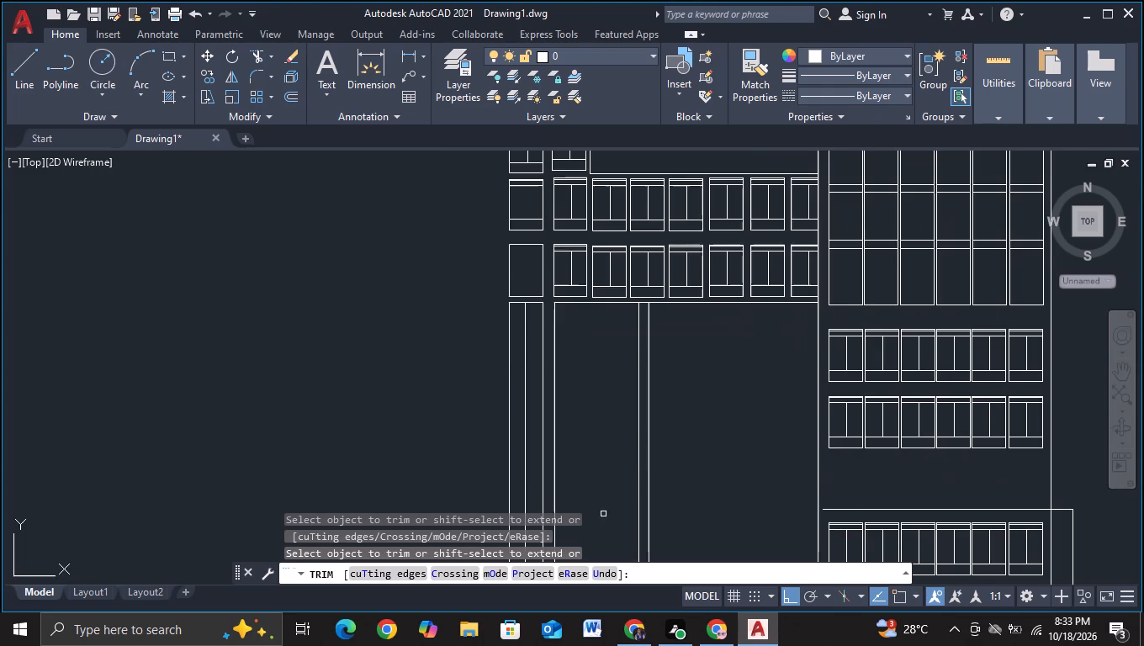
{"action": "middle_click_drag", "start_coordinate": [599, 423], "coordinate": [559, 299]}
Draw a horizontal line across the upper part of the narrow left bay, running slightly past both of its sides.
{"action": "left_click", "coordinate": [15, 74]}
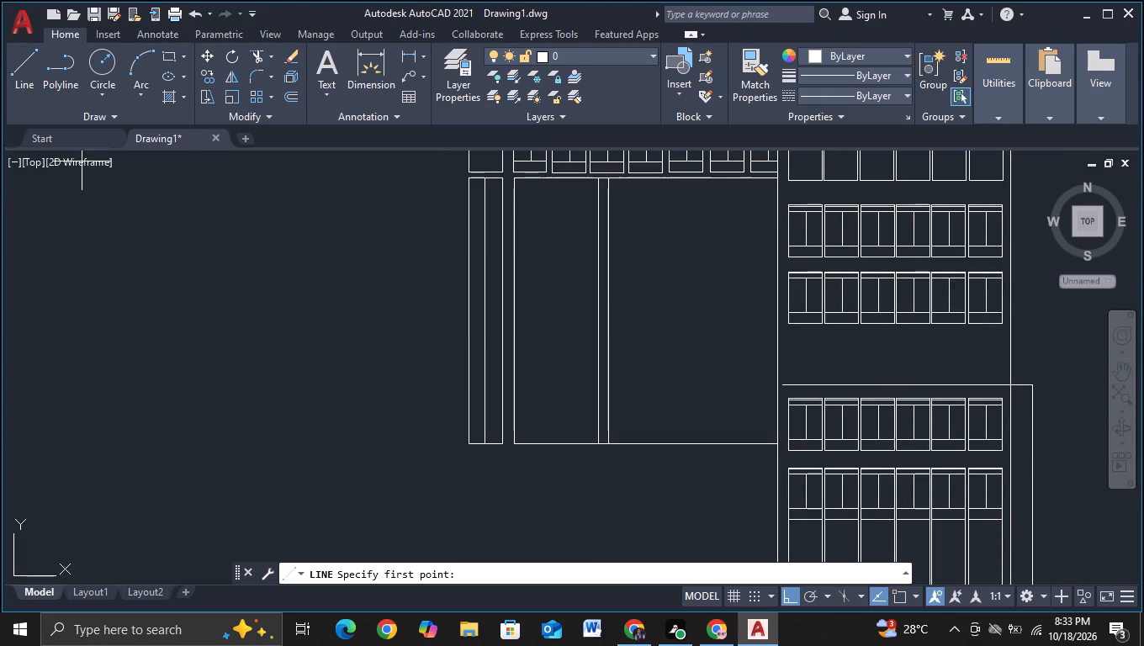
{"action": "scroll", "coordinate": [284, 320], "scroll_direction": "up", "scroll_amount": 1}
{"action": "middle_click_drag", "start_coordinate": [385, 285], "coordinate": [370, 485]}
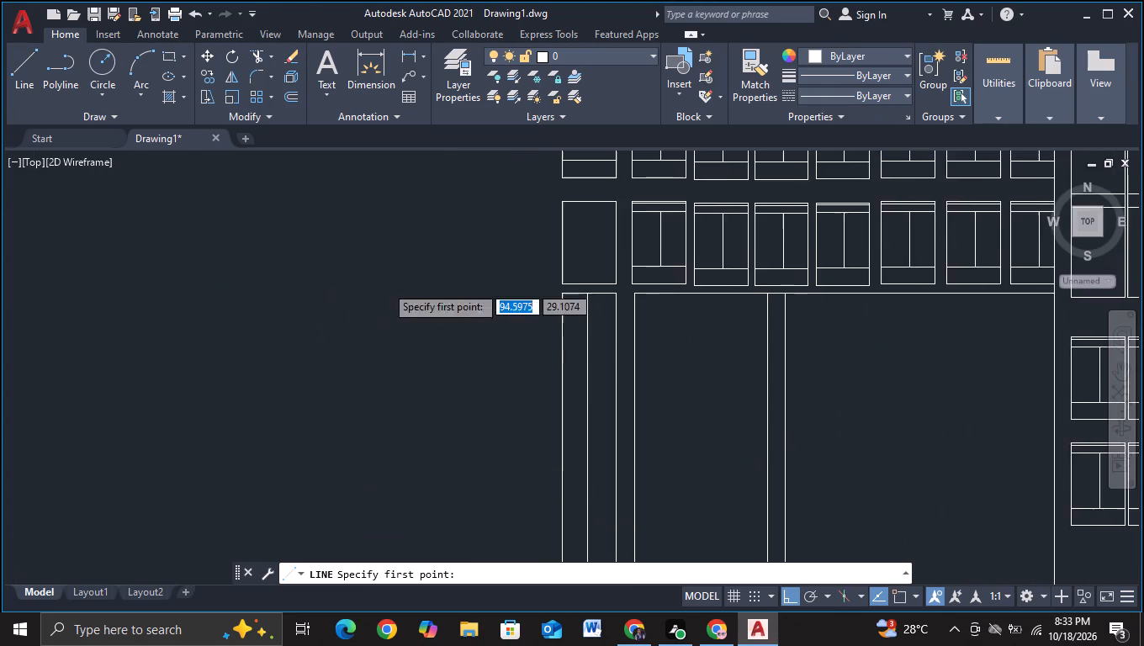
{"action": "scroll", "coordinate": [467, 366], "scroll_direction": "up", "scroll_amount": 1}
{"action": "middle_click_drag", "start_coordinate": [467, 366], "coordinate": [211, 216]}
{"action": "middle_click_drag", "start_coordinate": [269, 198], "coordinate": [284, 304]}
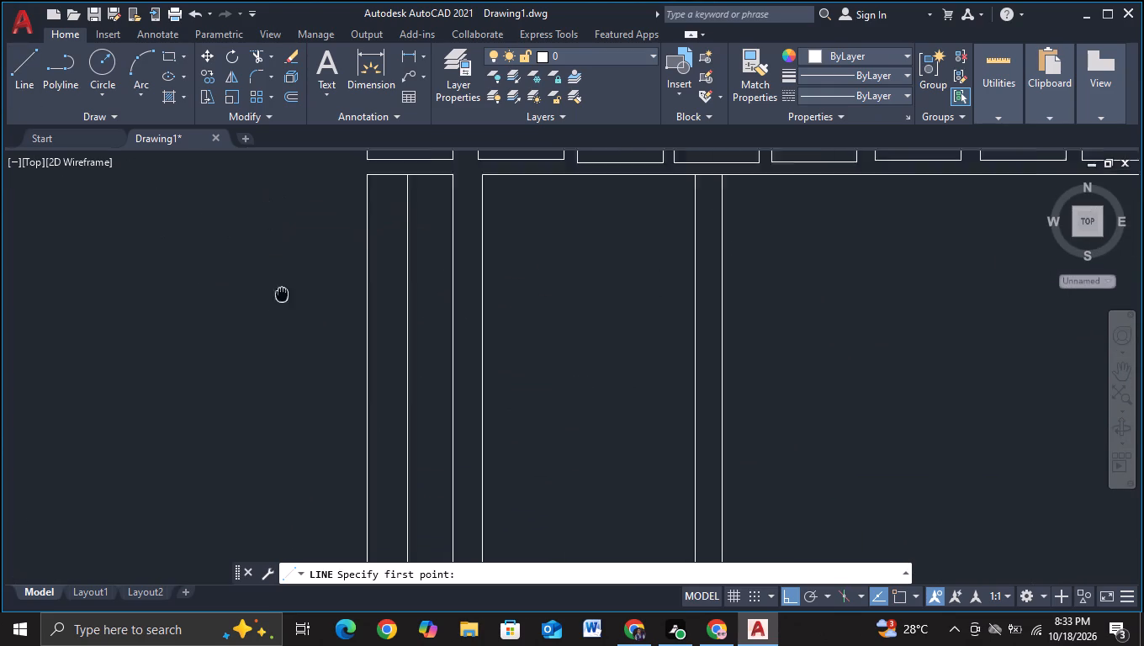
{"action": "middle_click_drag", "start_coordinate": [284, 304], "coordinate": [293, 261]}
{"action": "left_click", "coordinate": [341, 278]}
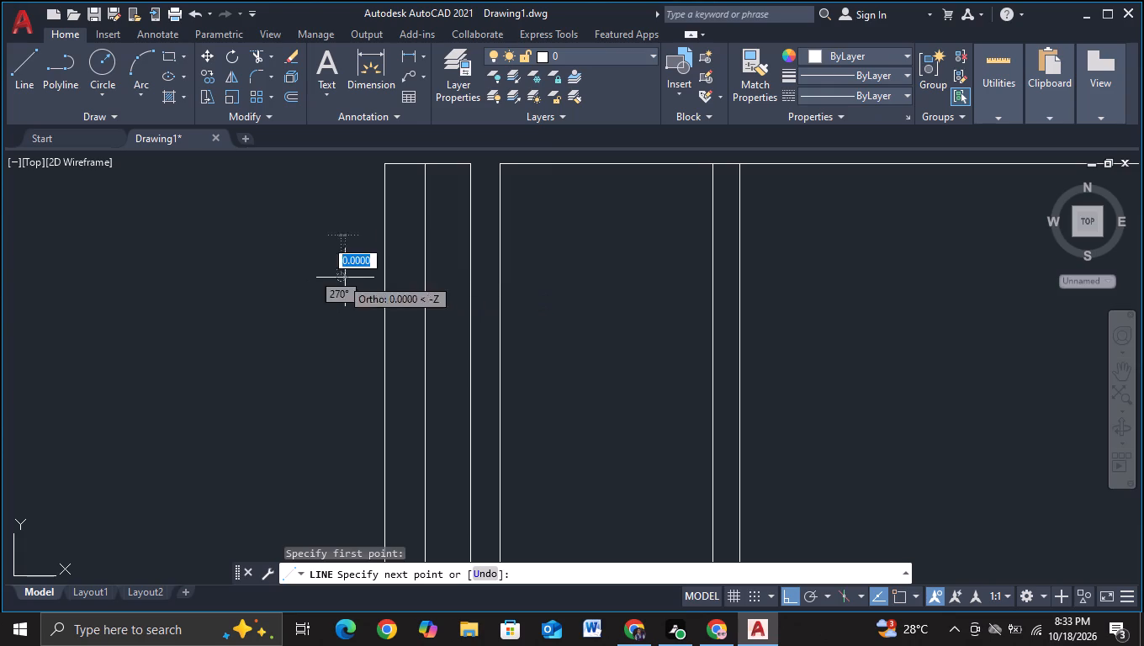
{"action": "left_click", "coordinate": [492, 279]}
{"action": "key", "text": "grave"}
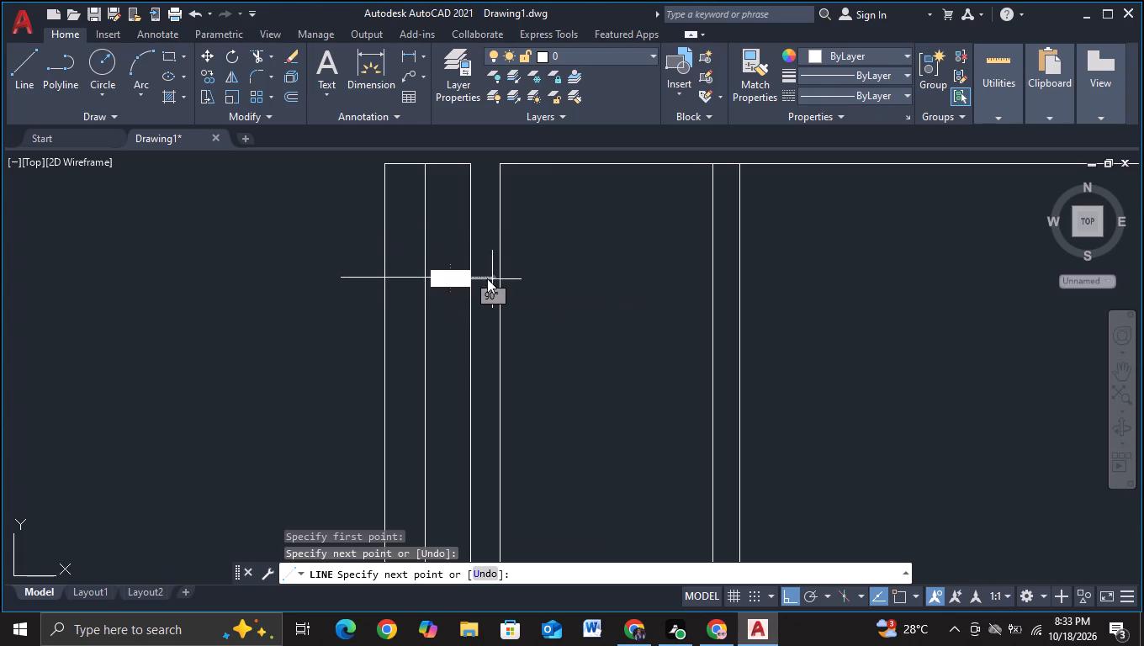
{"action": "key", "text": "Escape"}
{"action": "key", "text": "Escape"}
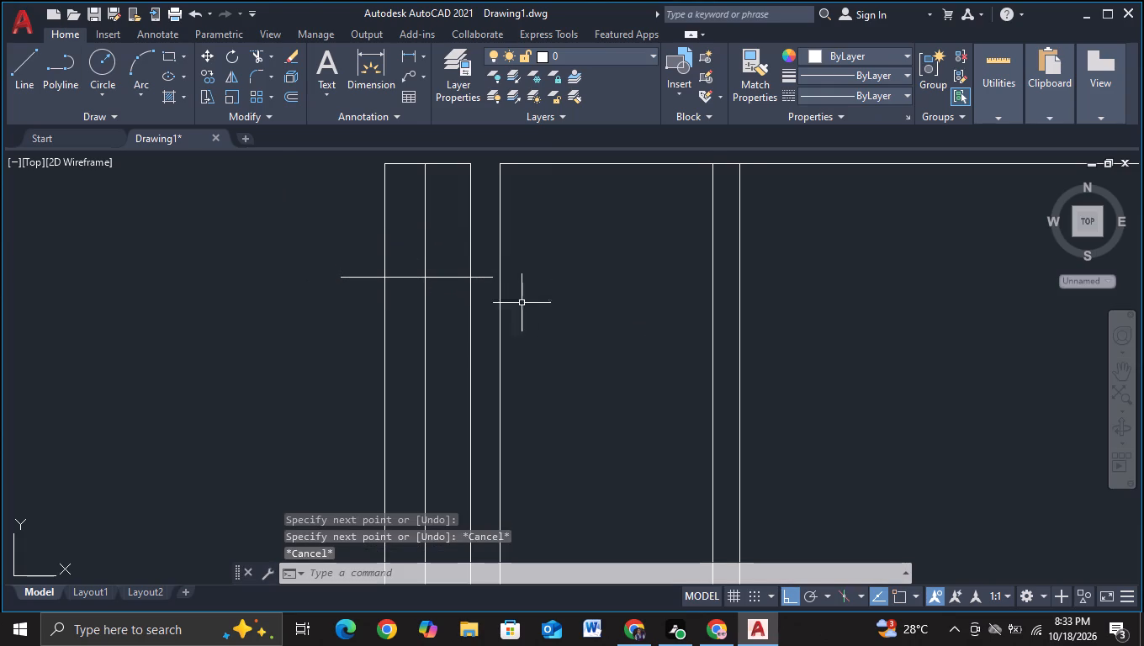
{"action": "key", "text": "Escape"}
Trim both ends of the new horizontal line where they overhang the narrow left bay's sides.
{"action": "left_click", "coordinate": [250, 57]}
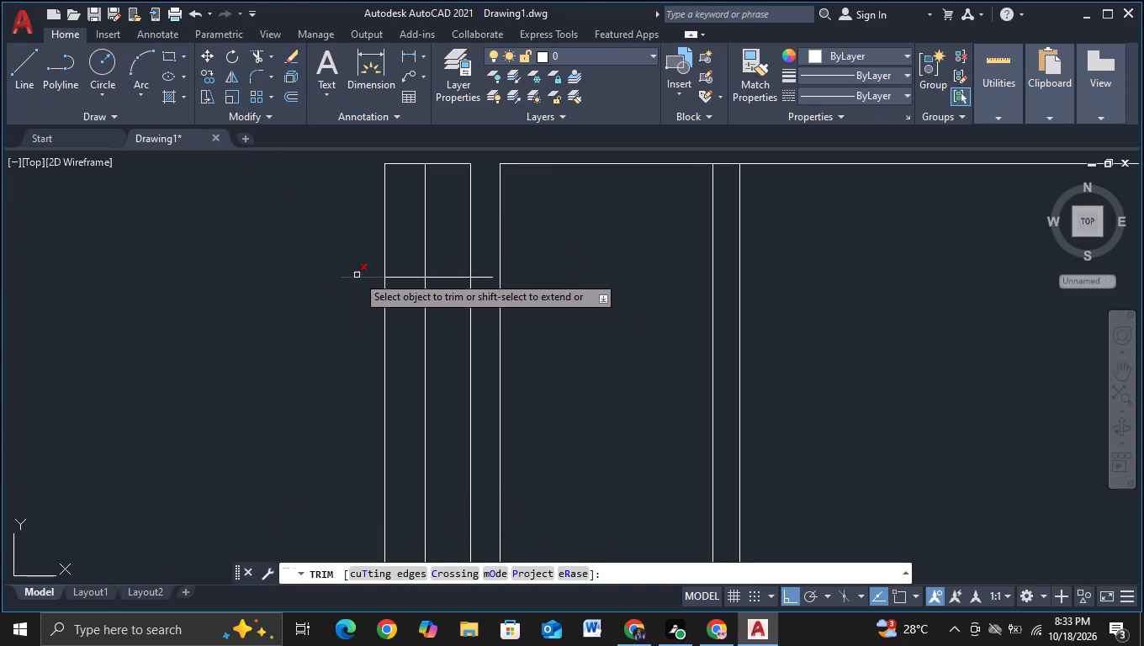
{"action": "left_click_drag", "start_coordinate": [357, 275], "coordinate": [355, 326]}
{"action": "left_click", "coordinate": [490, 276]}
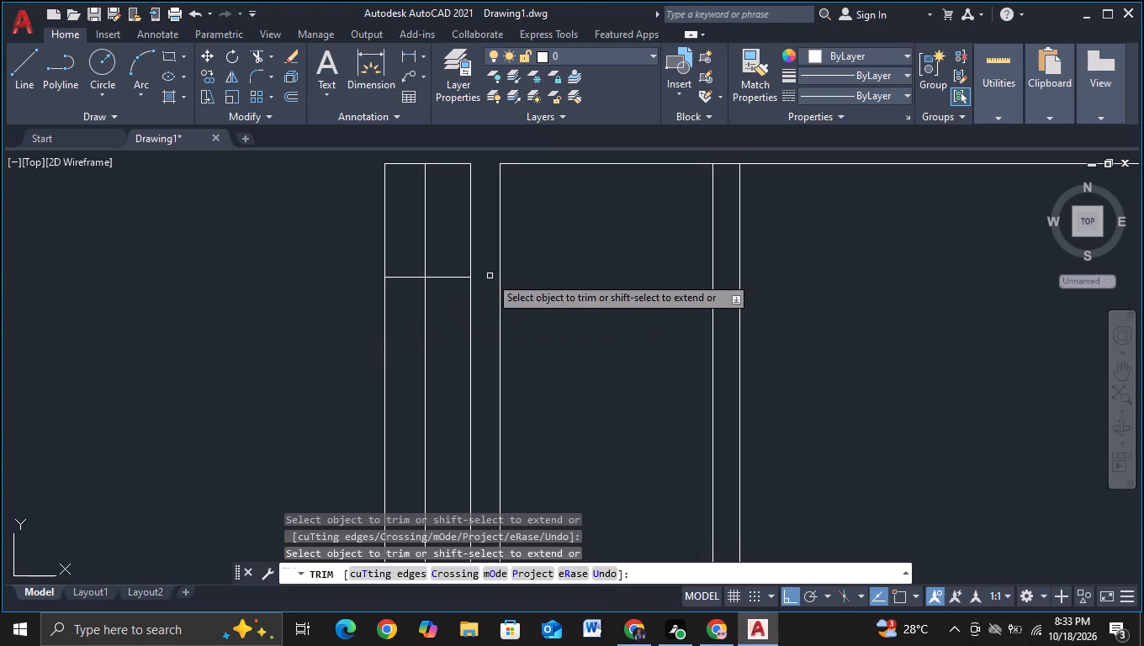
{"action": "key", "text": "Escape"}
{"action": "key", "text": "Escape"}
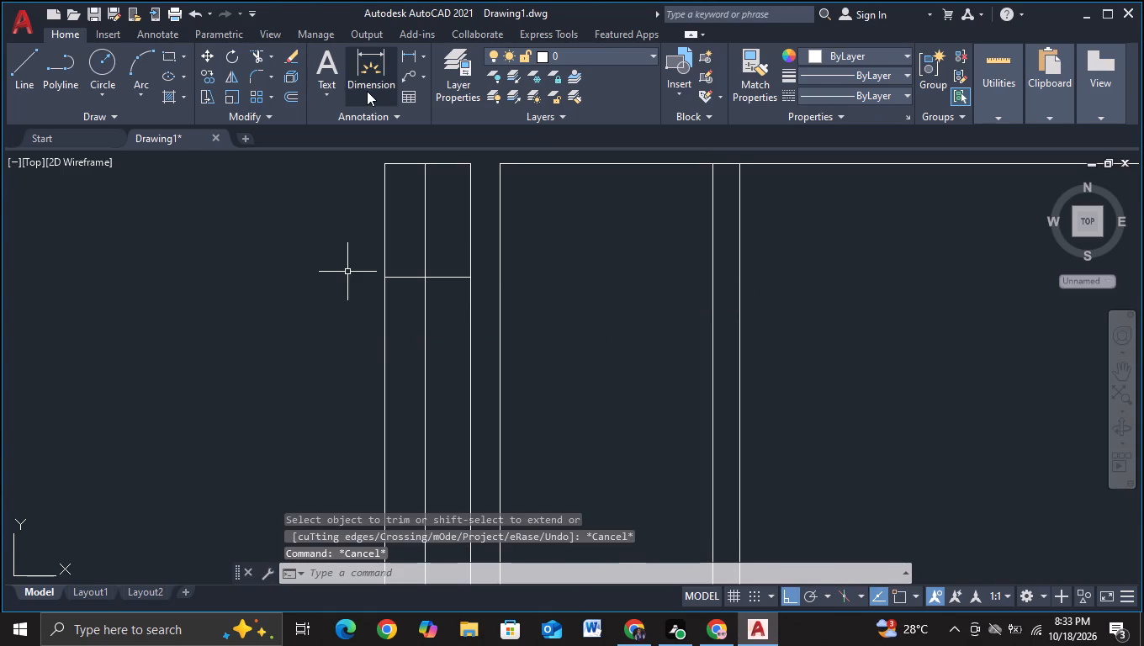
Copy the horizontal line a short distance below itself to form a double line across the narrow left bay.
{"action": "left_click", "coordinate": [412, 278]}
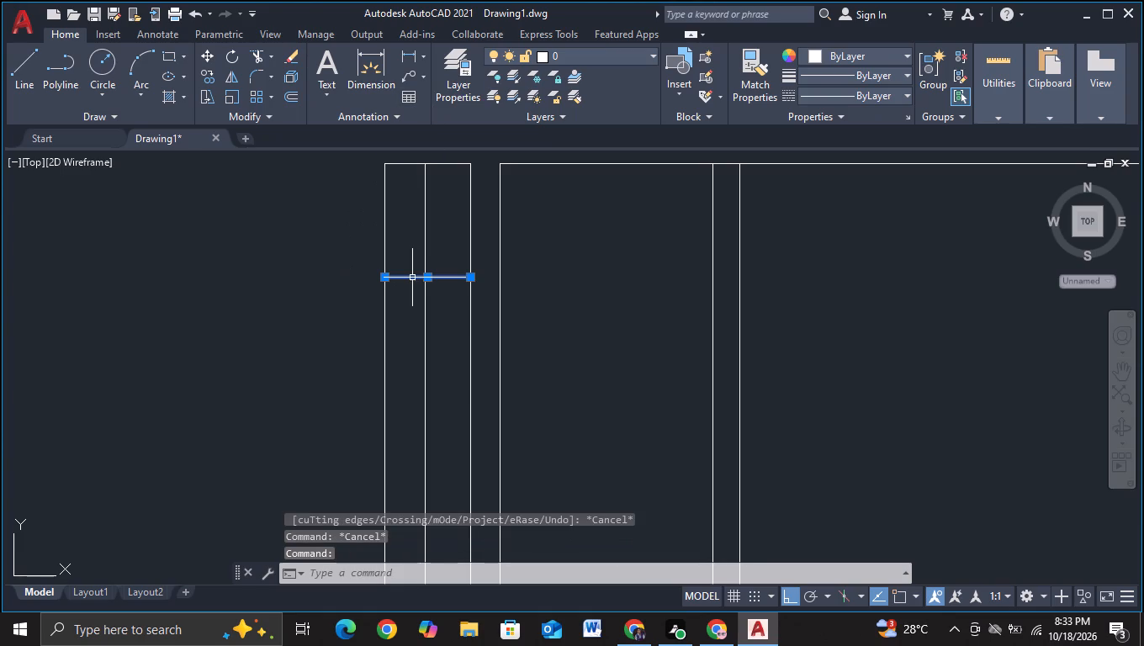
{"action": "key", "text": "c"}
{"action": "left_click", "coordinate": [463, 328]}
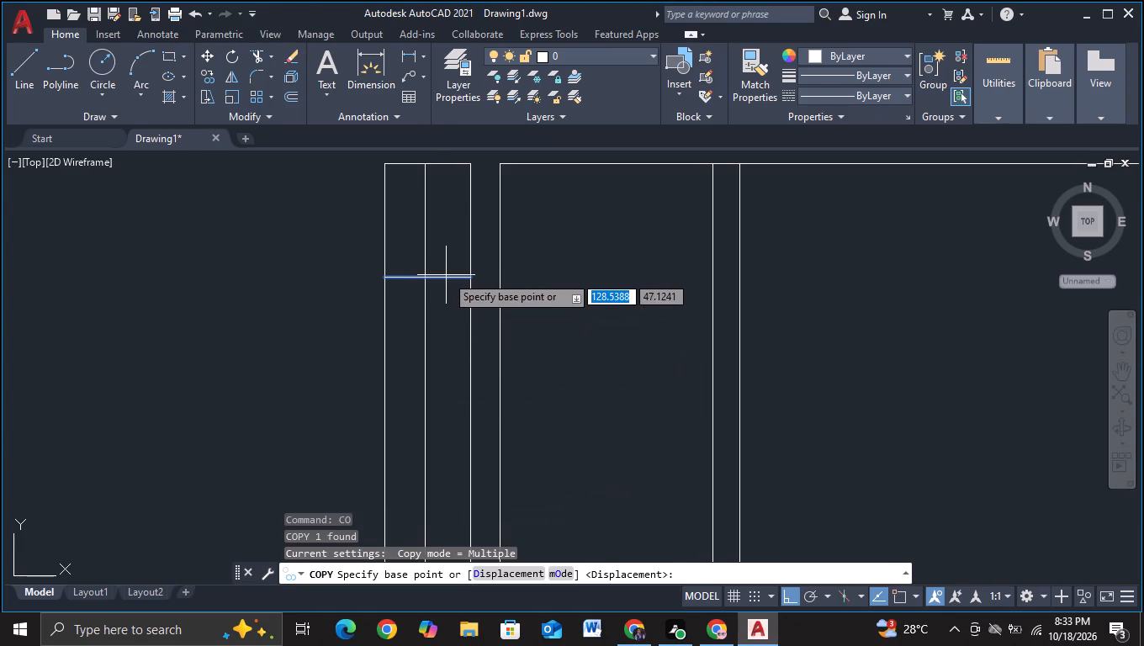
{"action": "left_click", "coordinate": [446, 277]}
{"action": "left_click", "coordinate": [447, 289]}
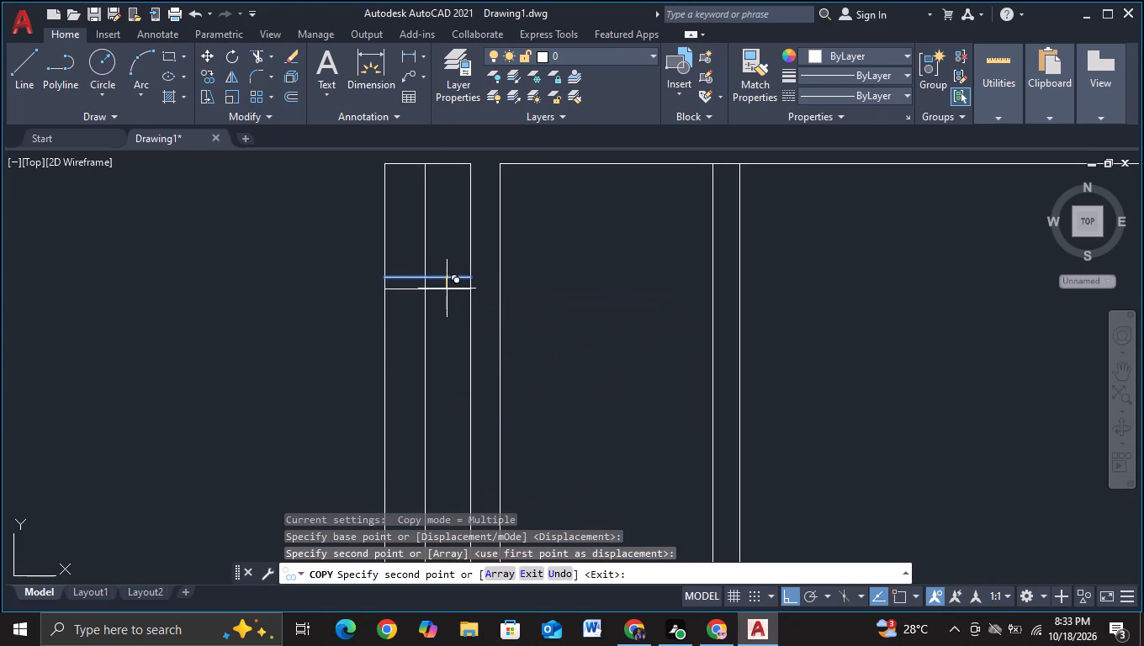
Copy the line down the bay as three more close pairs, with lower lines about 12.6, 25.5 and 38.4 units below the original.
{"action": "middle_click_drag", "start_coordinate": [452, 392], "coordinate": [459, 319]}
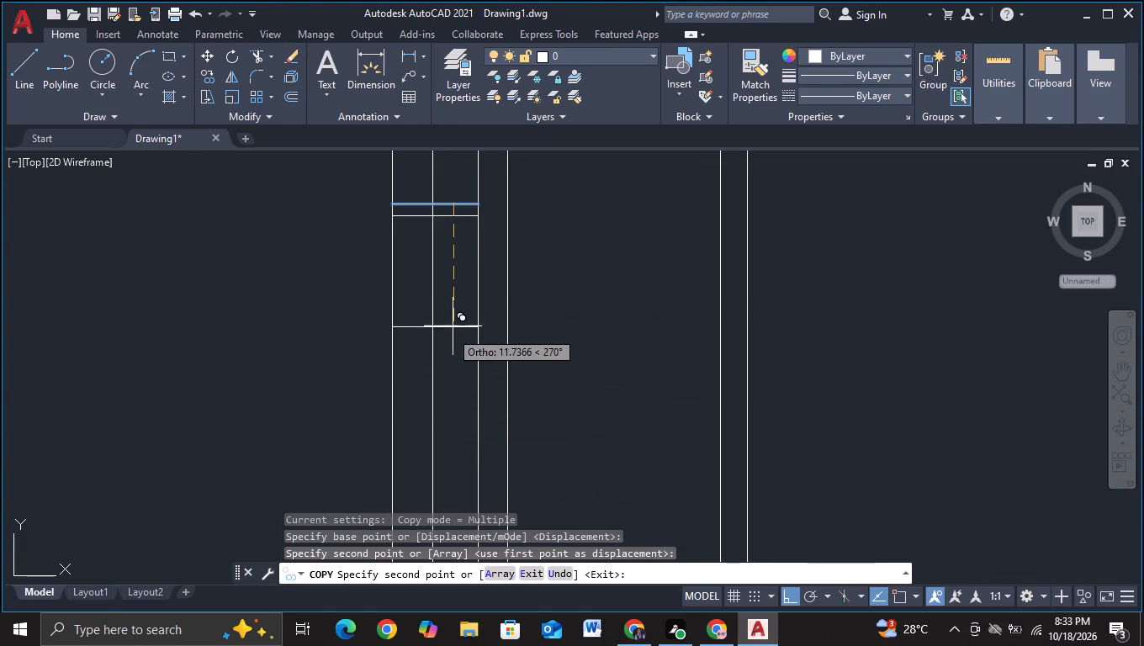
{"action": "scroll", "coordinate": [444, 343], "scroll_direction": "down", "scroll_amount": 1}
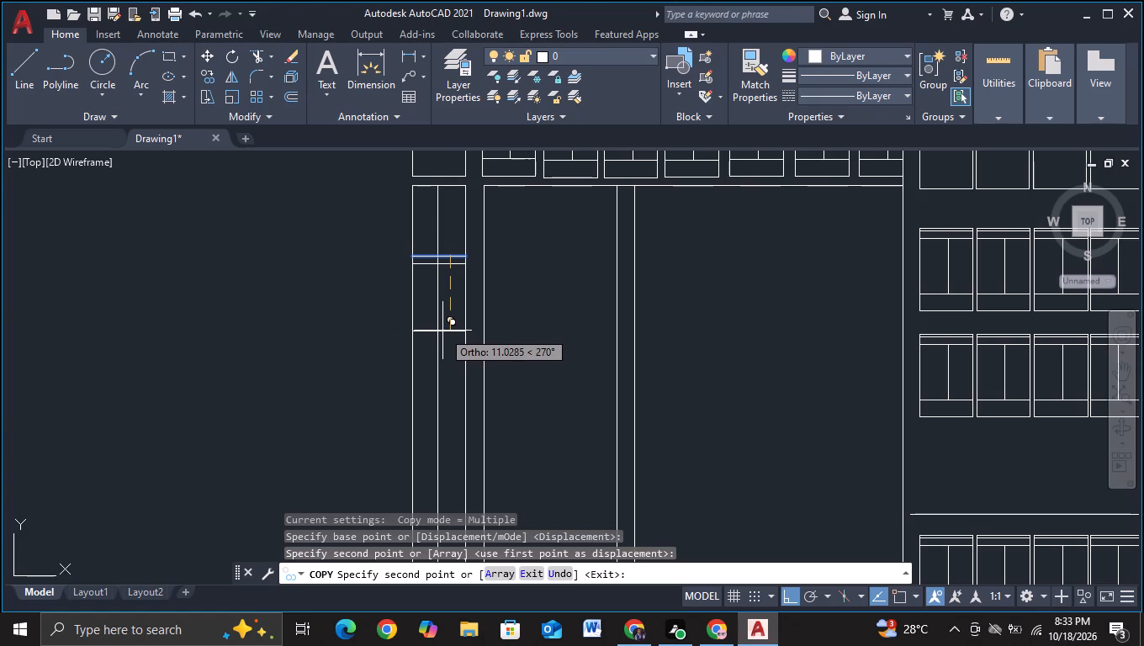
{"action": "left_click", "coordinate": [442, 331]}
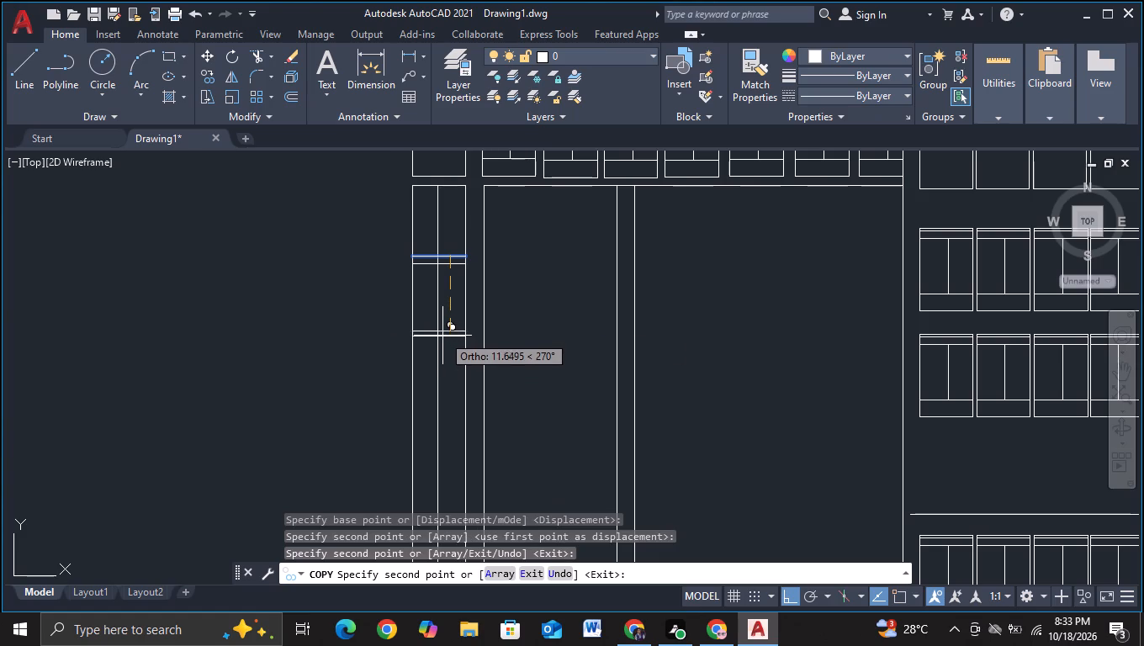
{"action": "left_click", "coordinate": [442, 342]}
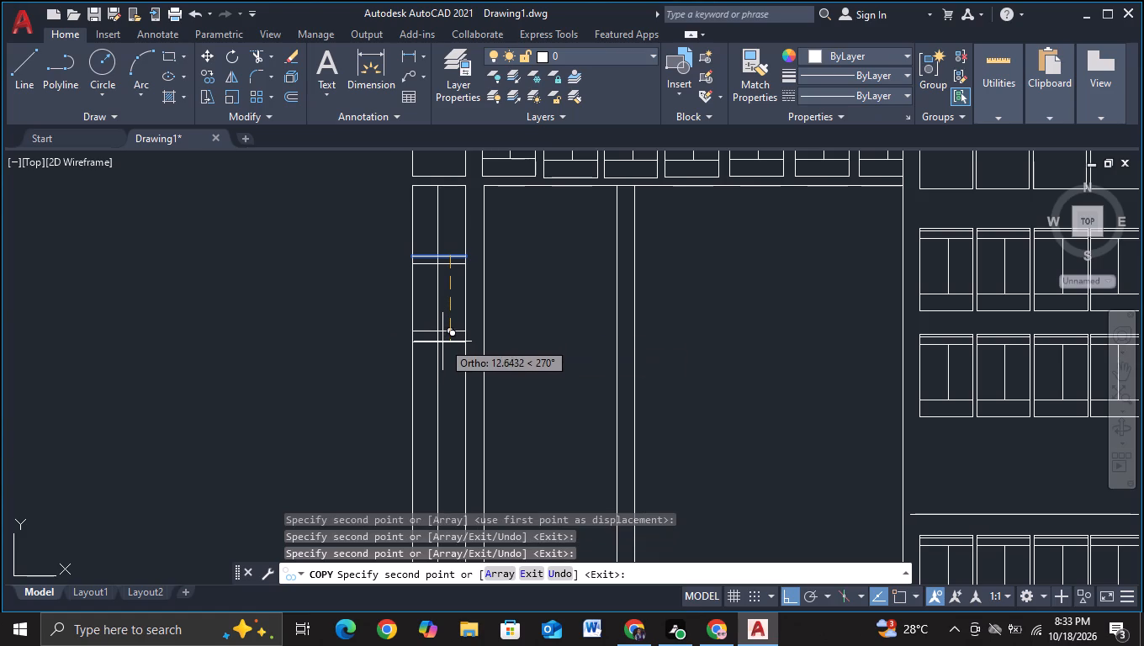
{"action": "scroll", "coordinate": [446, 368], "scroll_direction": "down", "scroll_amount": 2}
{"action": "middle_click_drag", "start_coordinate": [446, 373], "coordinate": [453, 317]}
{"action": "scroll", "coordinate": [453, 316], "scroll_direction": "up", "scroll_amount": 2}
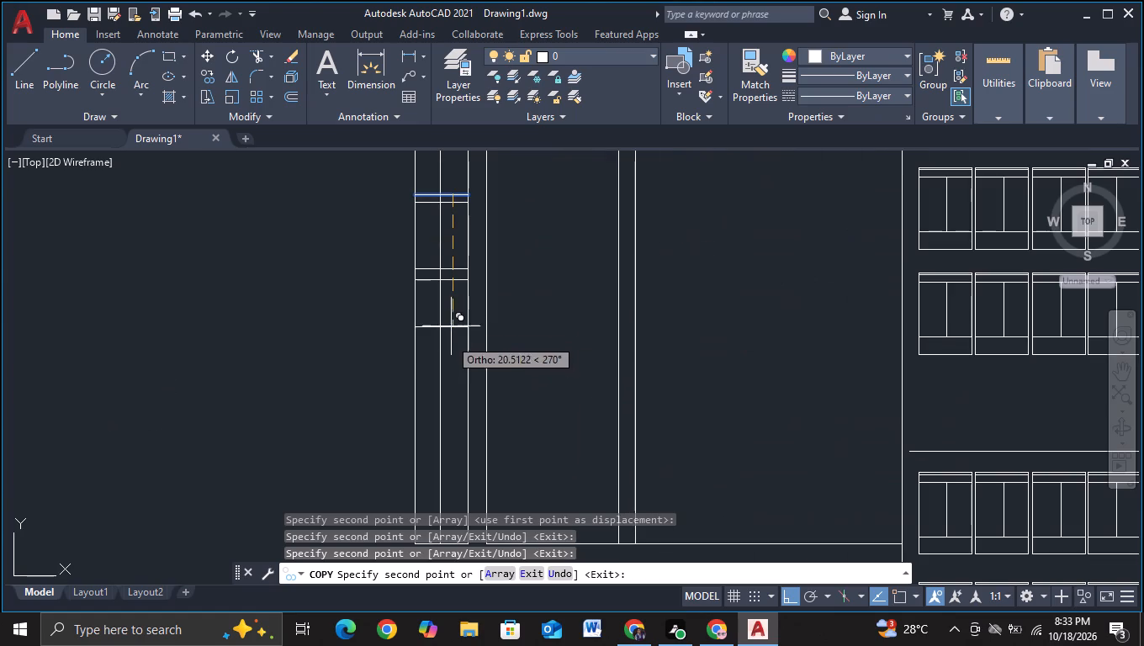
{"action": "left_click", "coordinate": [446, 355]}
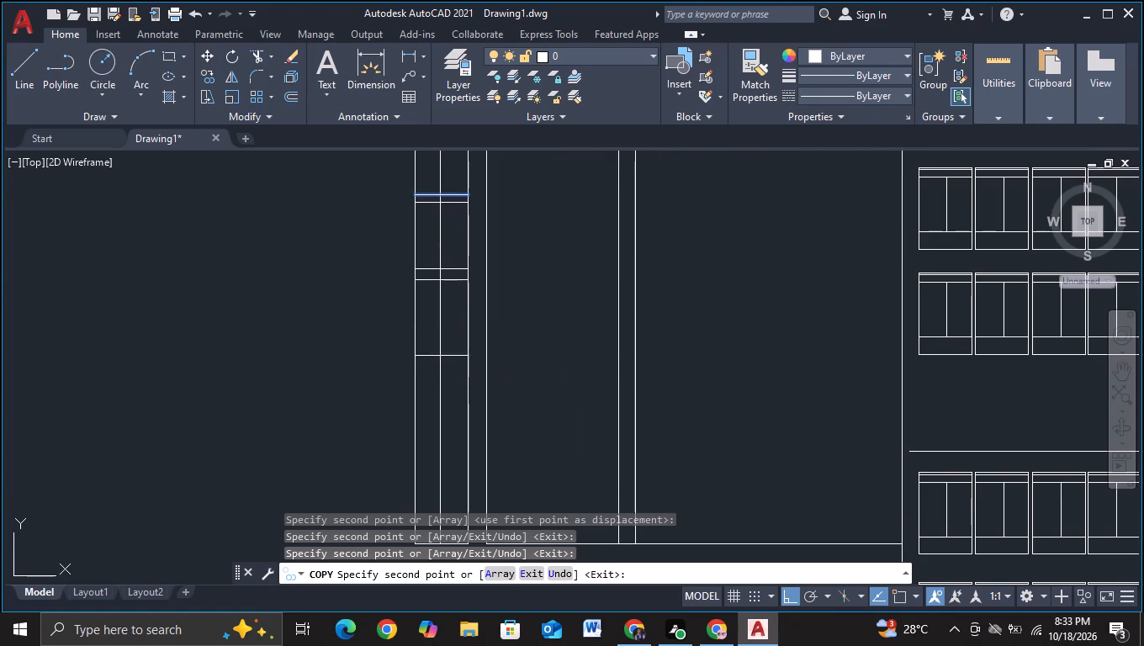
{"action": "left_click", "coordinate": [444, 366]}
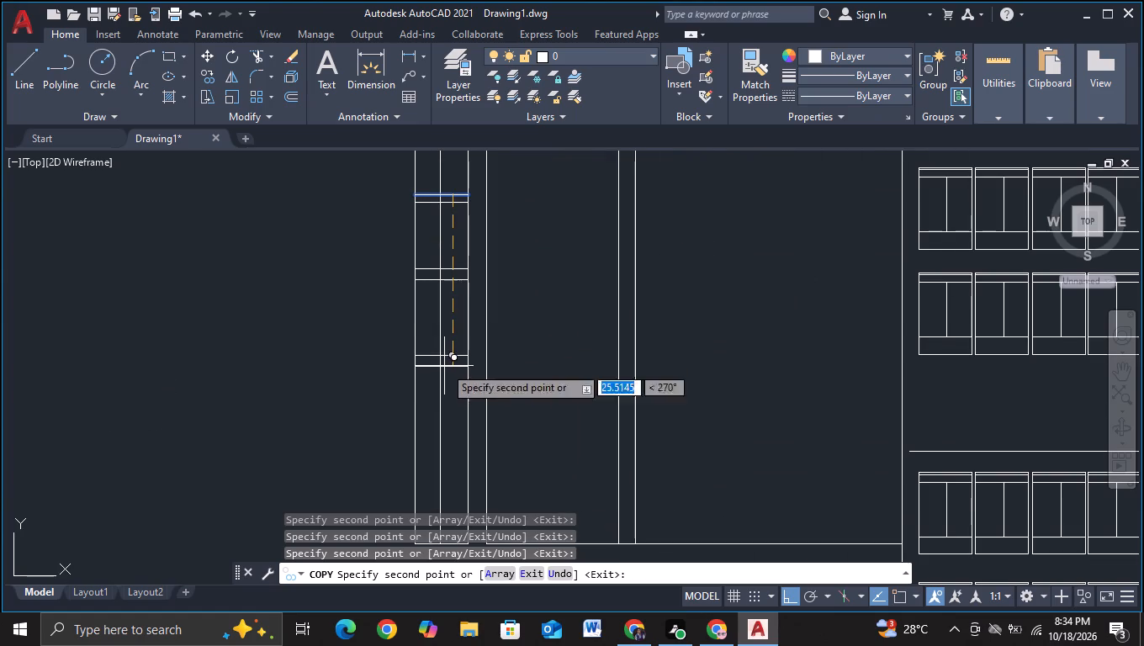
{"action": "middle_click_drag", "start_coordinate": [444, 366], "coordinate": [457, 193]}
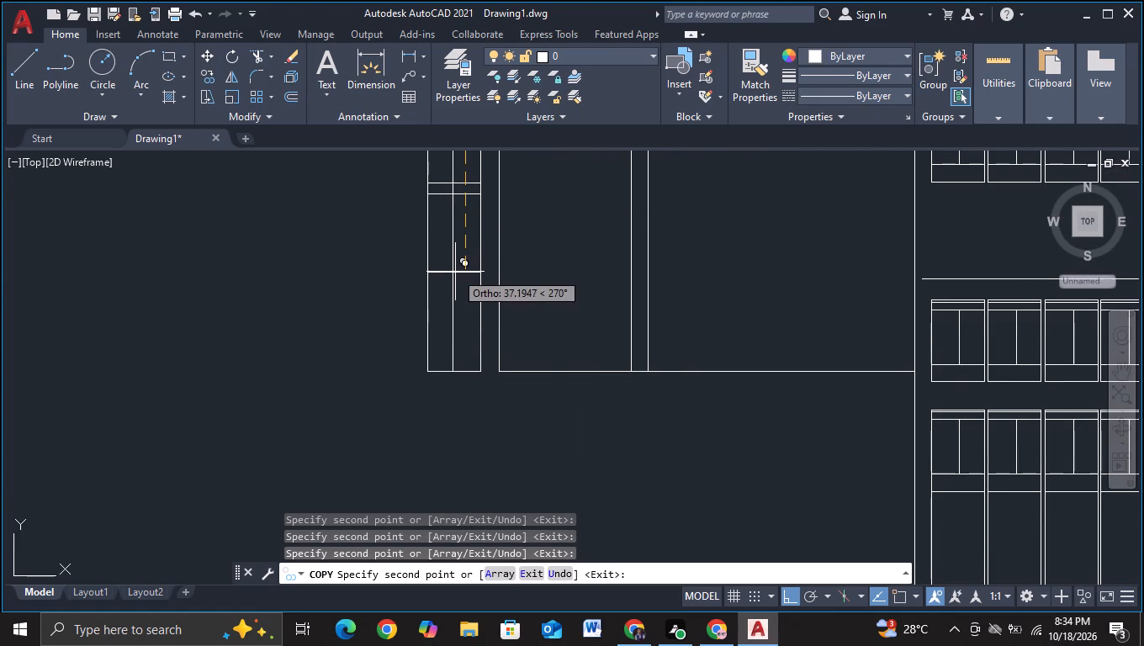
{"action": "left_click", "coordinate": [455, 269]}
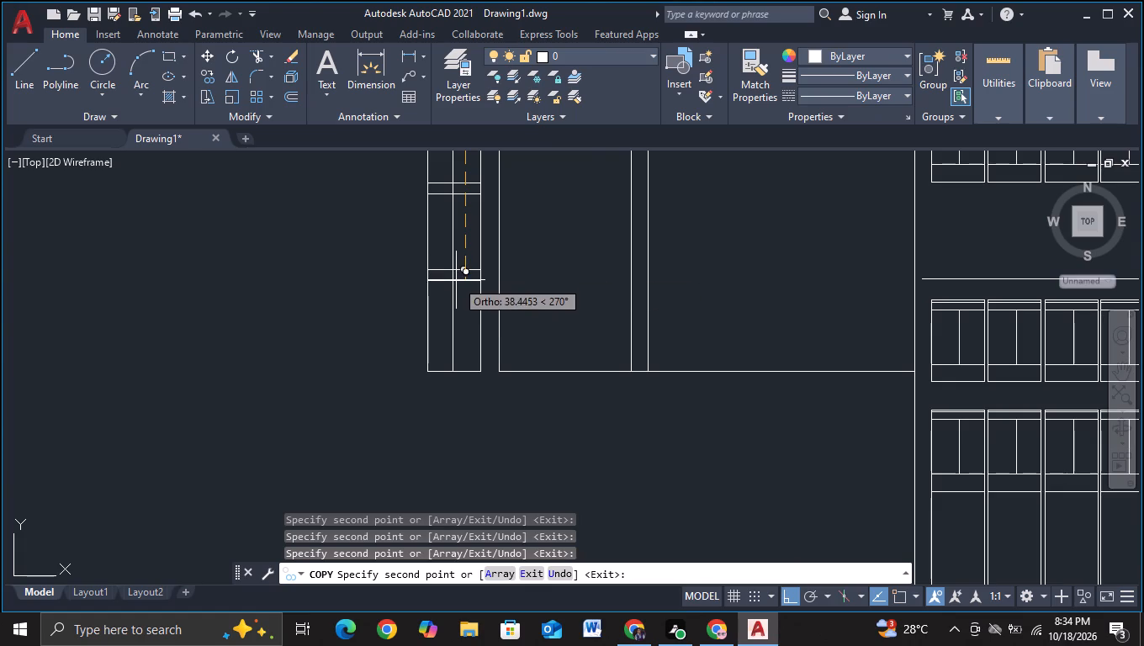
{"action": "left_click", "coordinate": [456, 280]}
{"action": "key", "text": "Escape"}
Relocate the UCS origin horizontally, far to the left of the building, using Move and Align.
{"action": "scroll", "coordinate": [456, 280], "scroll_direction": "down", "scroll_amount": 3}
{"action": "middle_click_drag", "start_coordinate": [488, 335], "coordinate": [487, 370]}
{"action": "scroll", "coordinate": [486, 368], "scroll_direction": "up", "scroll_amount": 1}
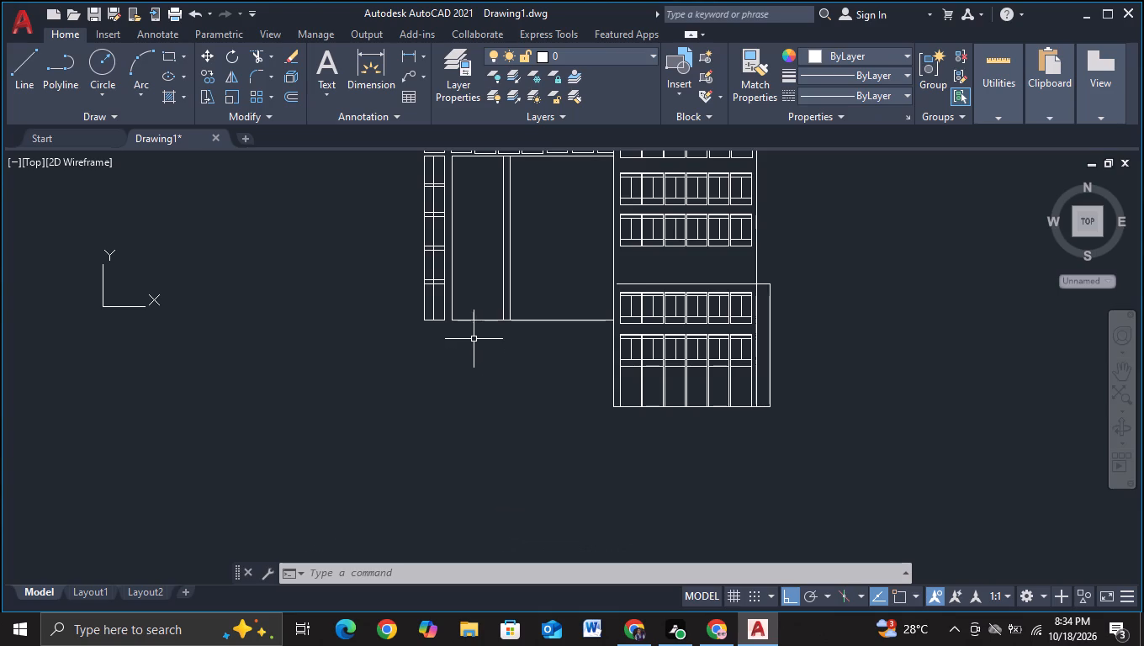
{"action": "middle_click_drag", "start_coordinate": [470, 388], "coordinate": [485, 357]}
{"action": "middle_click_drag", "start_coordinate": [421, 363], "coordinate": [421, 344]}
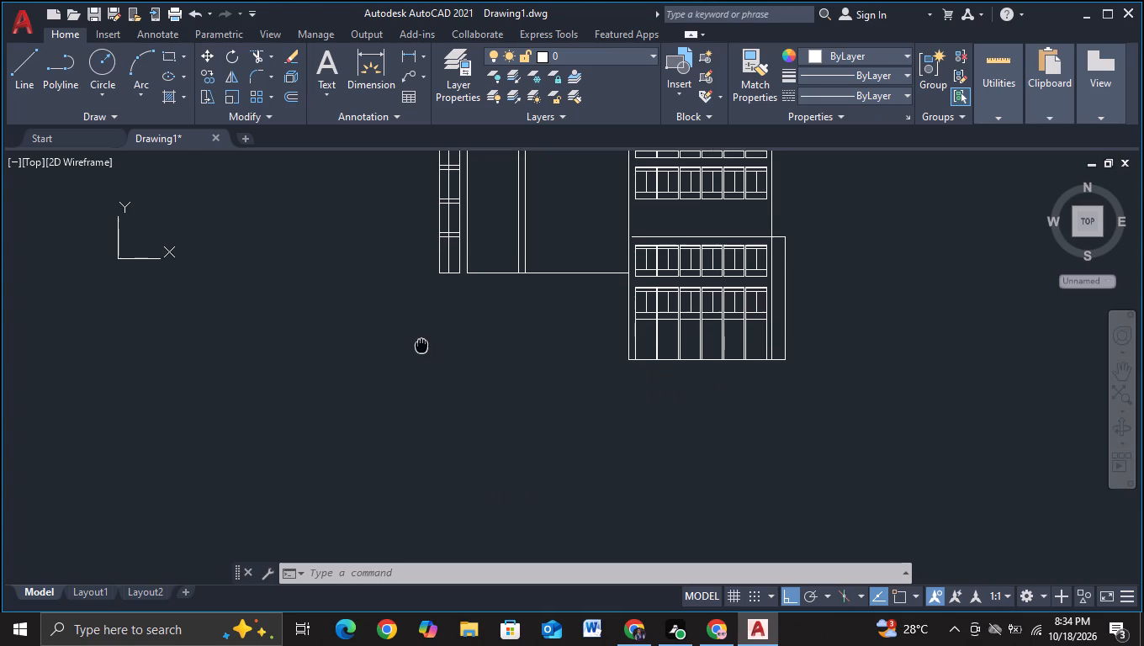
{"action": "middle_click_drag", "start_coordinate": [421, 344], "coordinate": [421, 342]}
{"action": "scroll", "coordinate": [357, 350], "scroll_direction": "down", "scroll_amount": 1}
{"action": "middle_click_drag", "start_coordinate": [388, 373], "coordinate": [558, 417]}
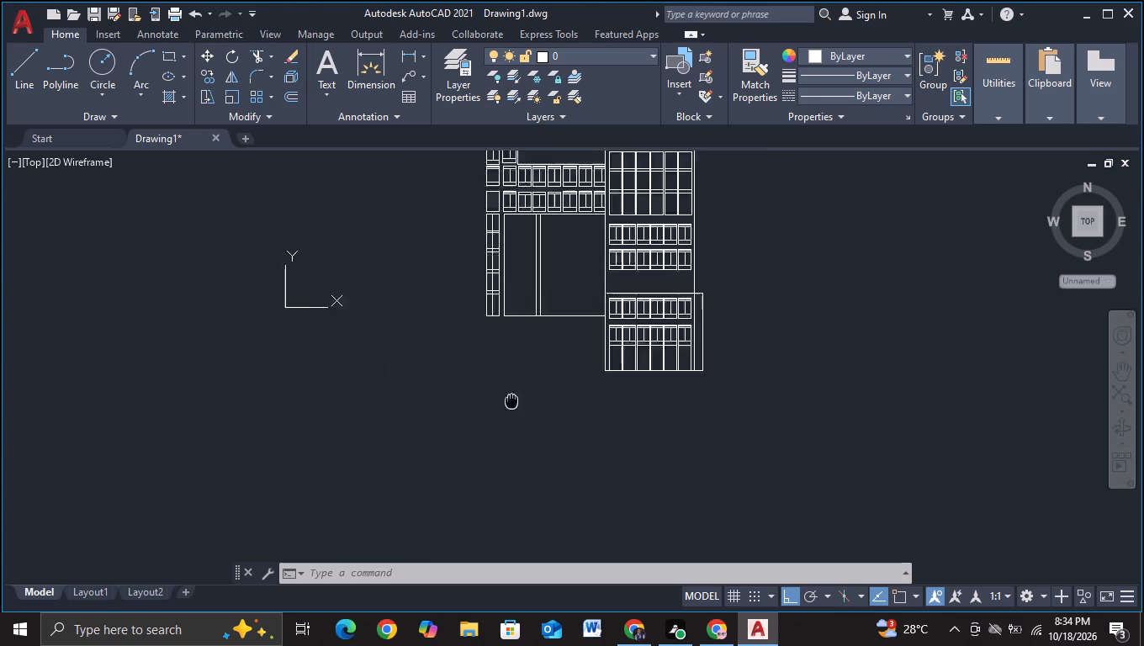
{"action": "middle_click_drag", "start_coordinate": [558, 417], "coordinate": [622, 464]}
{"action": "middle_click_drag", "start_coordinate": [585, 455], "coordinate": [580, 414]}
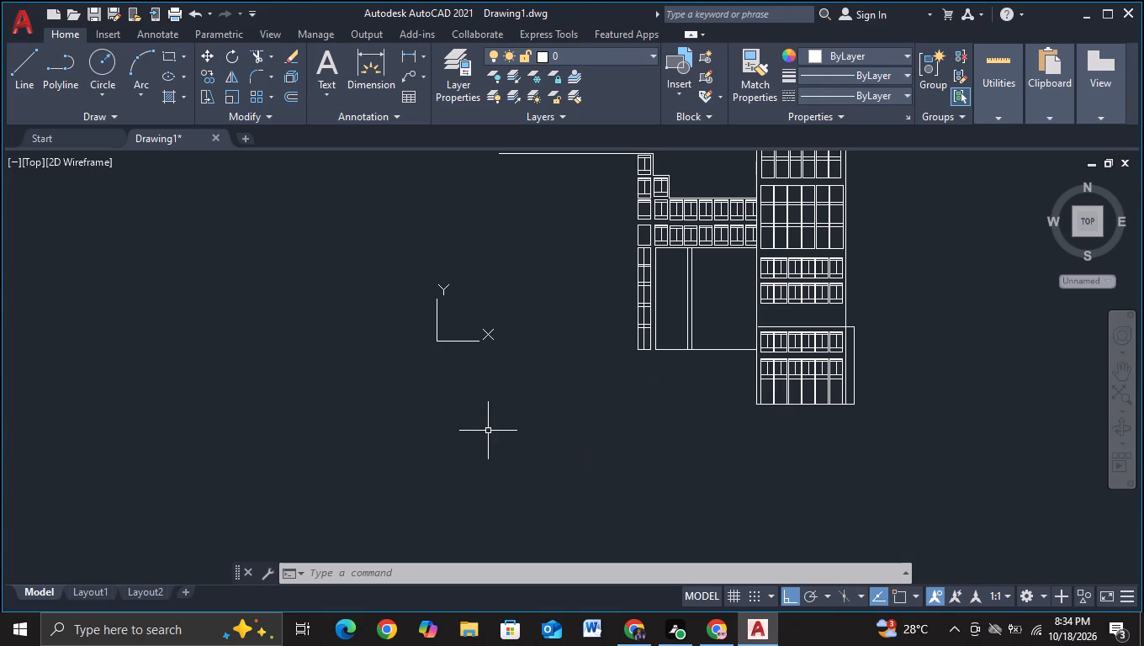
{"action": "middle_click_drag", "start_coordinate": [495, 388], "coordinate": [559, 518]}
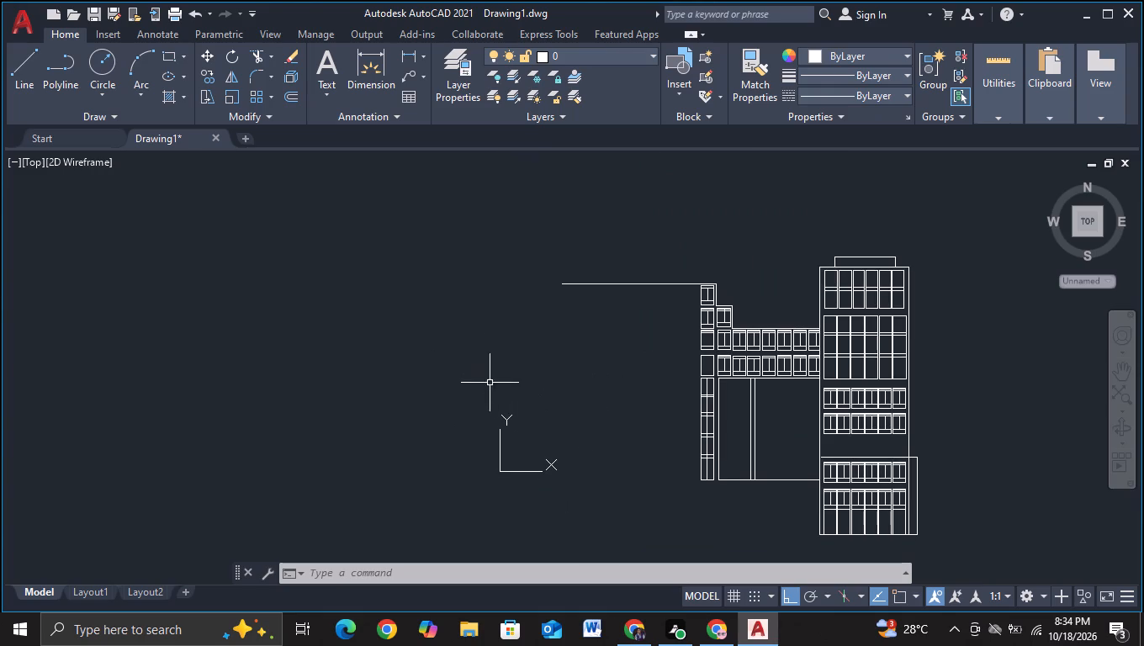
{"action": "left_click", "coordinate": [506, 474]}
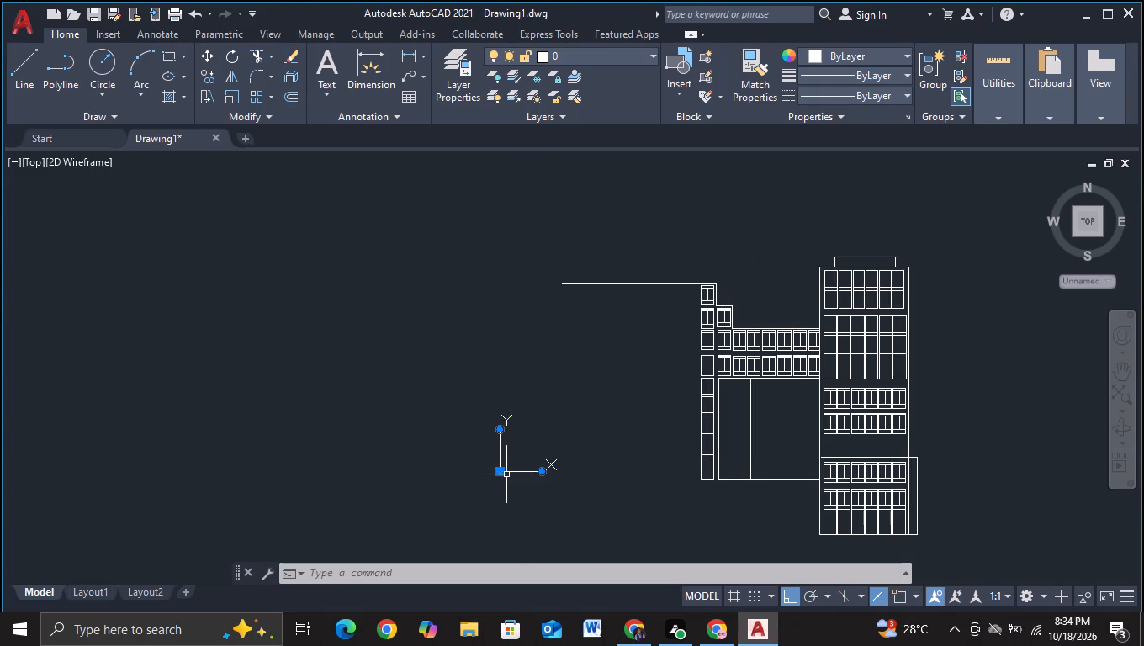
{"action": "left_click", "coordinate": [500, 471]}
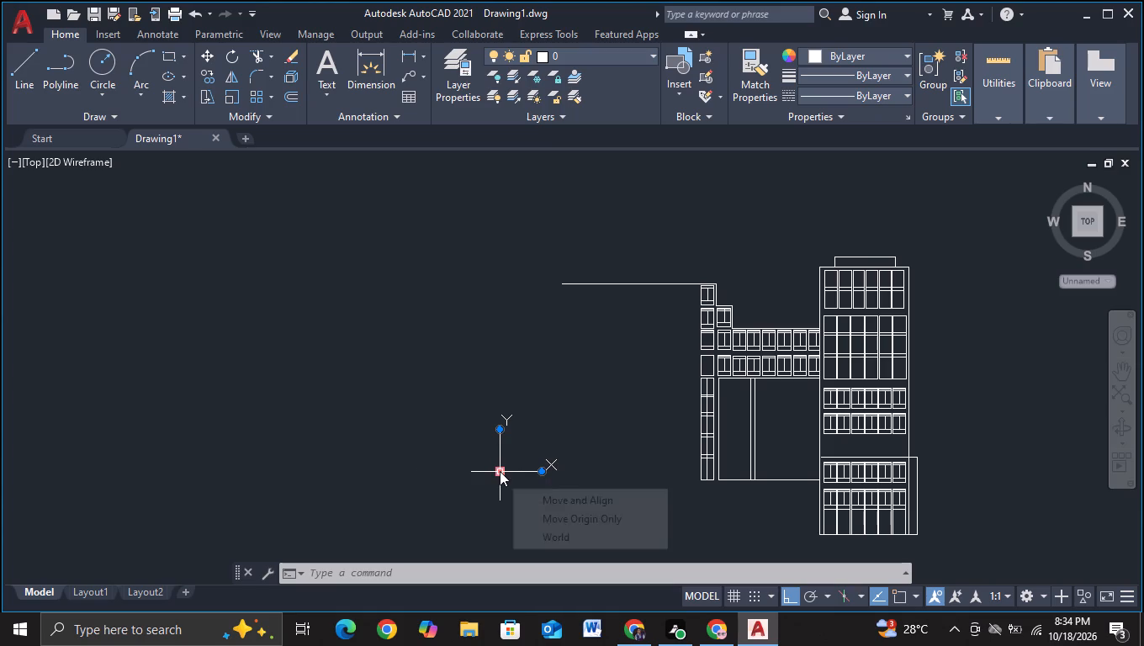
{"action": "left_click", "coordinate": [530, 501]}
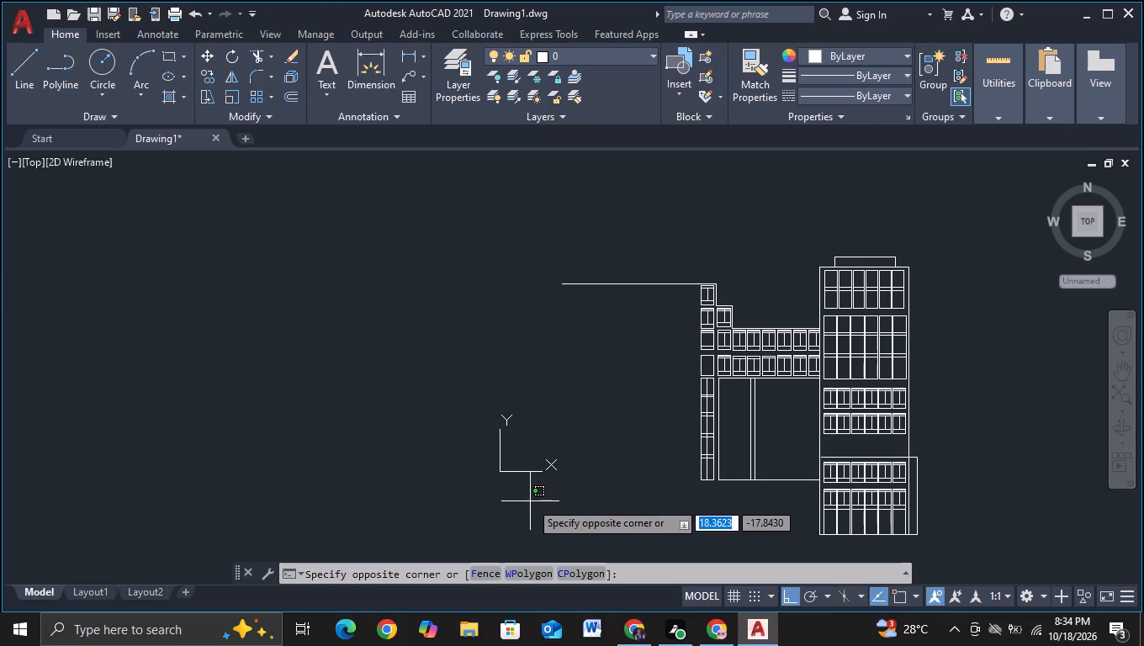
{"action": "key", "text": "Escape"}
{"action": "left_click", "coordinate": [501, 471]}
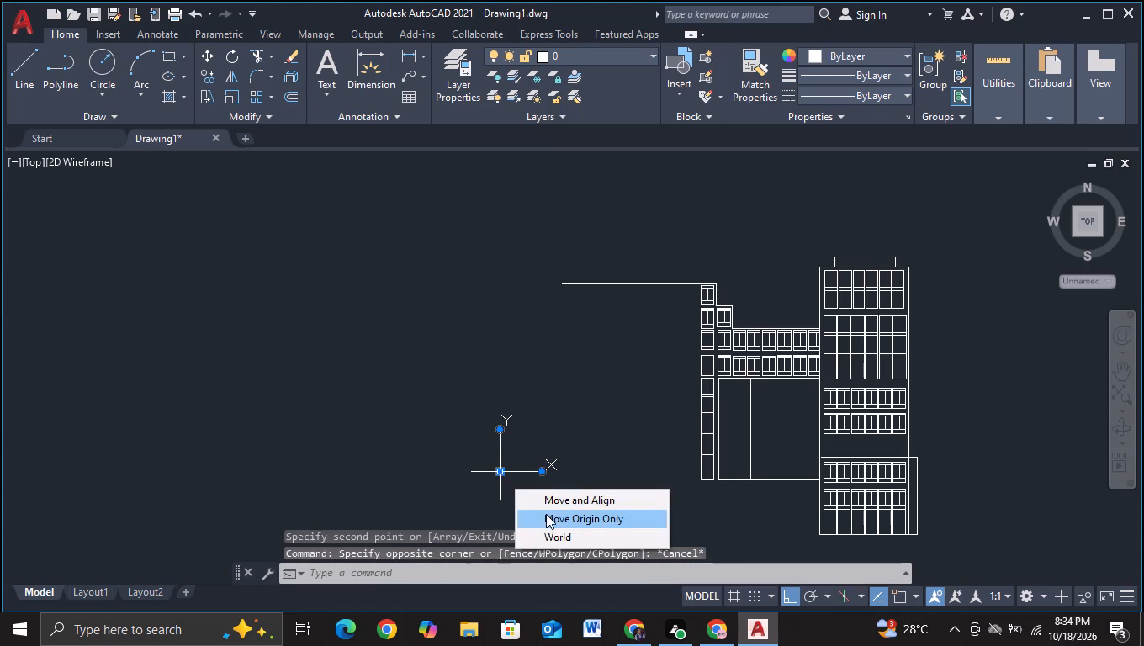
{"action": "left_click", "coordinate": [551, 506]}
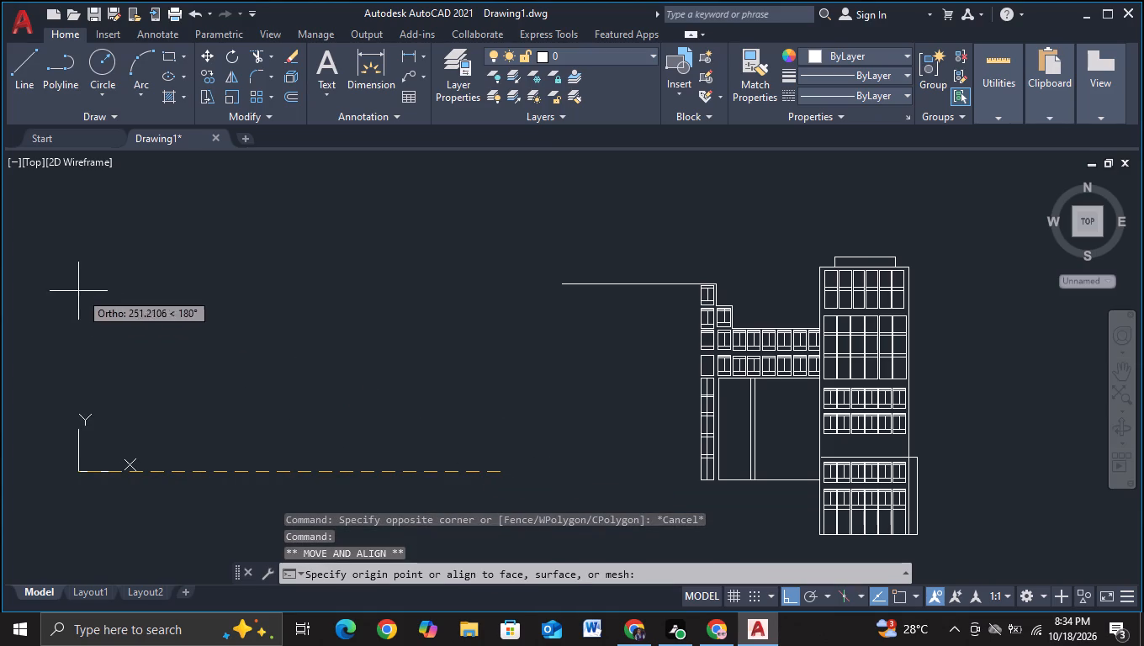
{"action": "left_click", "coordinate": [35, 283]}
{"action": "key", "text": "Escape"}
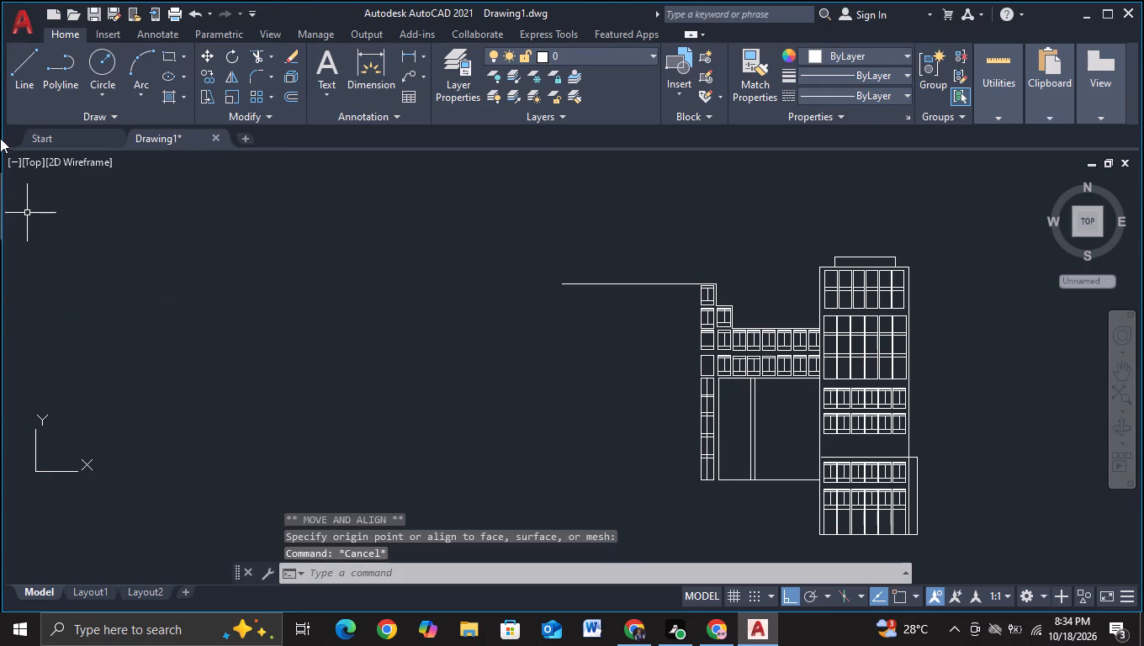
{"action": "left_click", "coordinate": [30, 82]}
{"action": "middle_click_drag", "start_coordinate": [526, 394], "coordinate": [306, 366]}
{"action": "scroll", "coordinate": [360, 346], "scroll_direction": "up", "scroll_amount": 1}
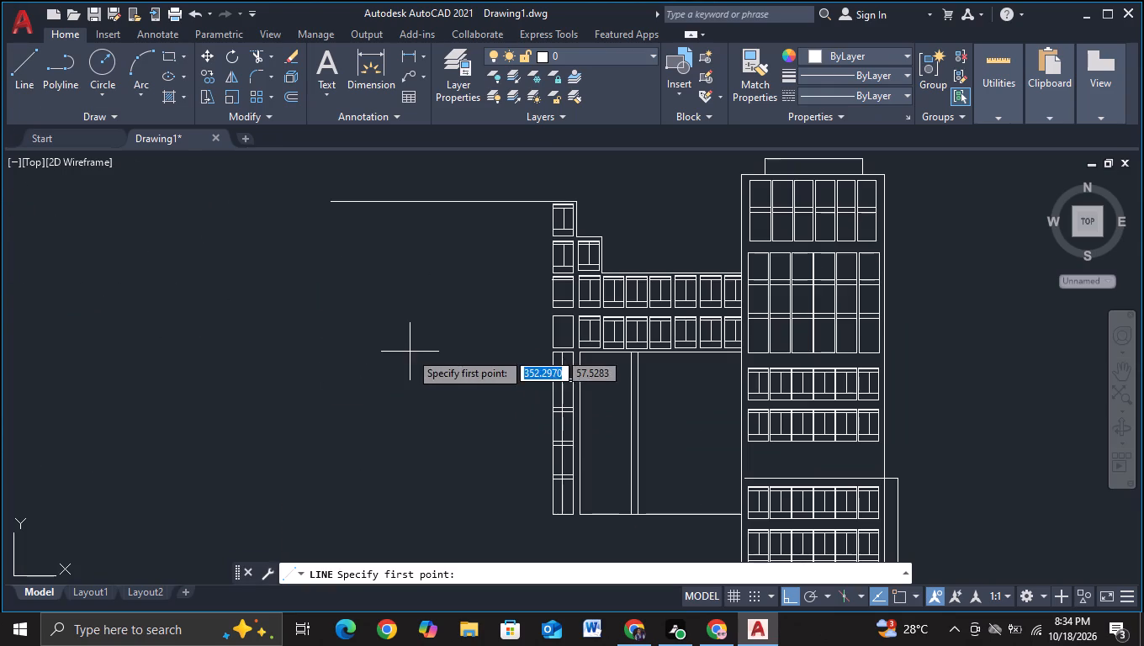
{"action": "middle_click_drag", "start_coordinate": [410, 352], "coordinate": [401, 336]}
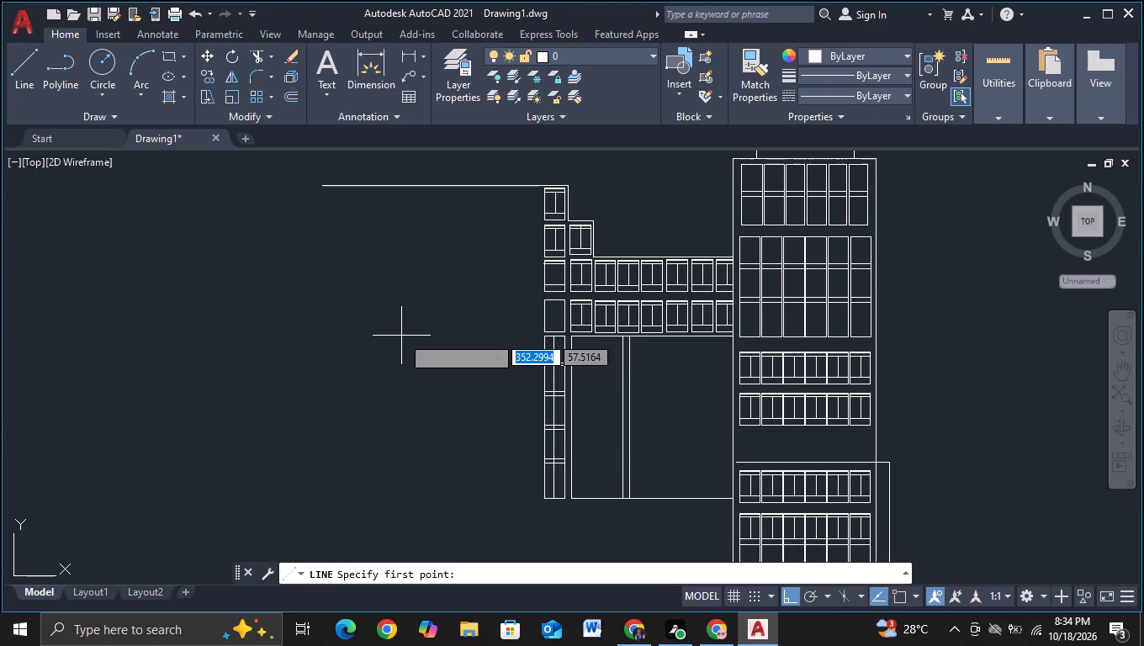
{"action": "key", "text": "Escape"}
Copy the left addition's outermost column of four stacked panels horizontally to the left by about 10.2 units.
{"action": "scroll", "coordinate": [473, 343], "scroll_direction": "up", "scroll_amount": 2}
{"action": "middle_click_drag", "start_coordinate": [487, 313], "coordinate": [420, 450]}
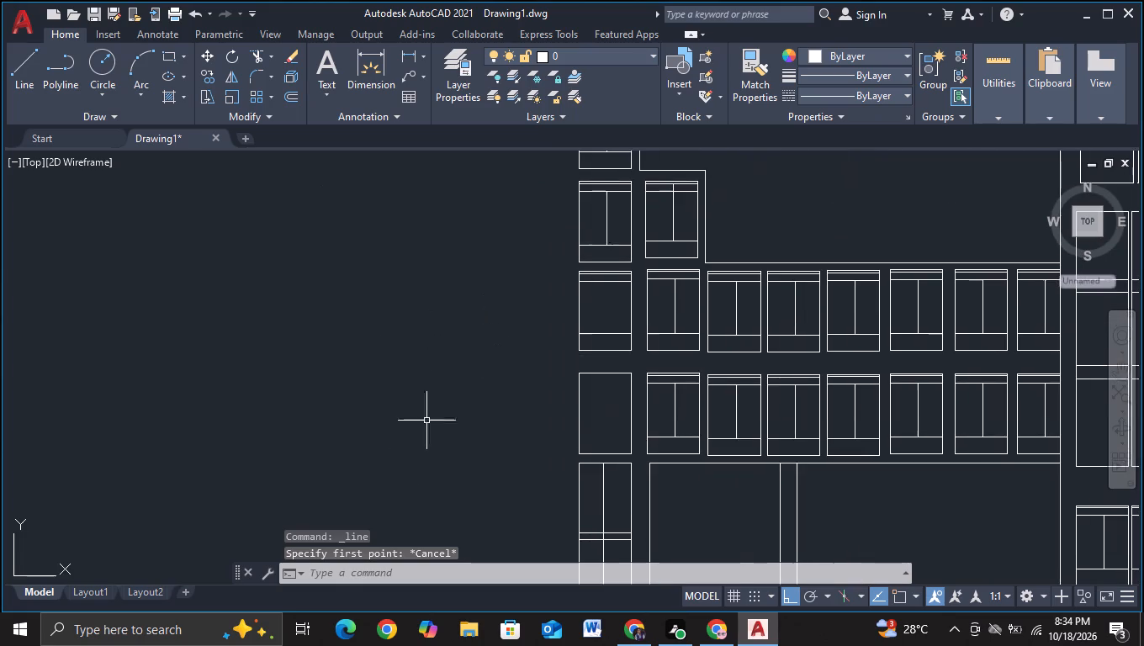
{"action": "middle_click_drag", "start_coordinate": [486, 273], "coordinate": [477, 317]}
{"action": "scroll", "coordinate": [479, 311], "scroll_direction": "down", "scroll_amount": 2}
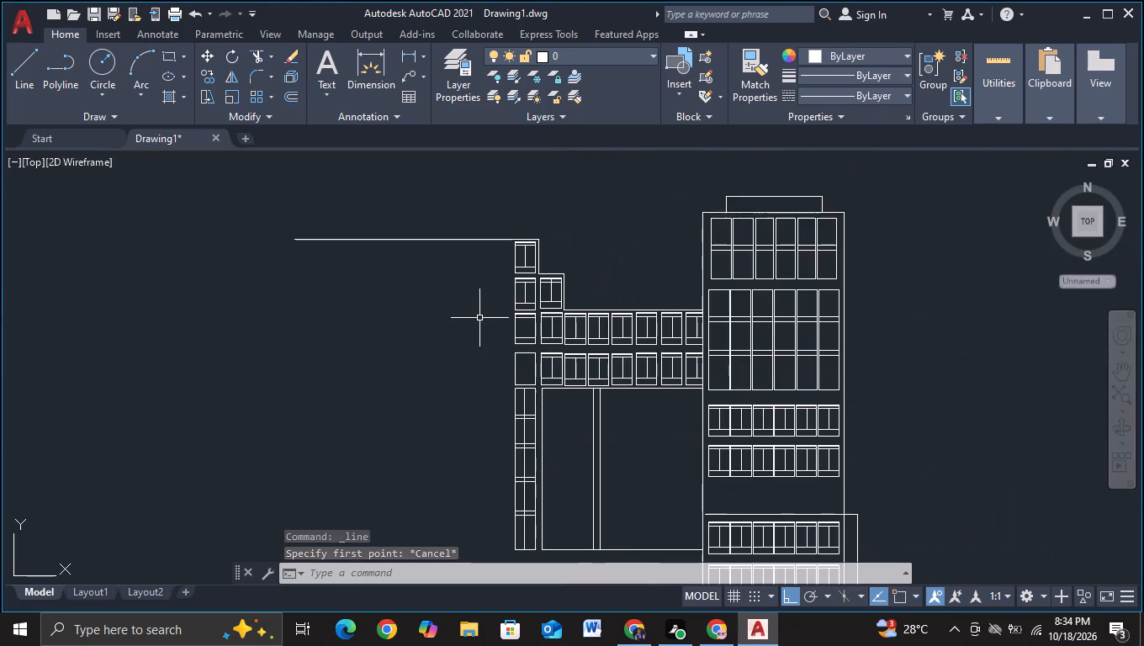
{"action": "scroll", "coordinate": [484, 305], "scroll_direction": "up", "scroll_amount": 1}
{"action": "scroll", "coordinate": [499, 223], "scroll_direction": "up", "scroll_amount": 1}
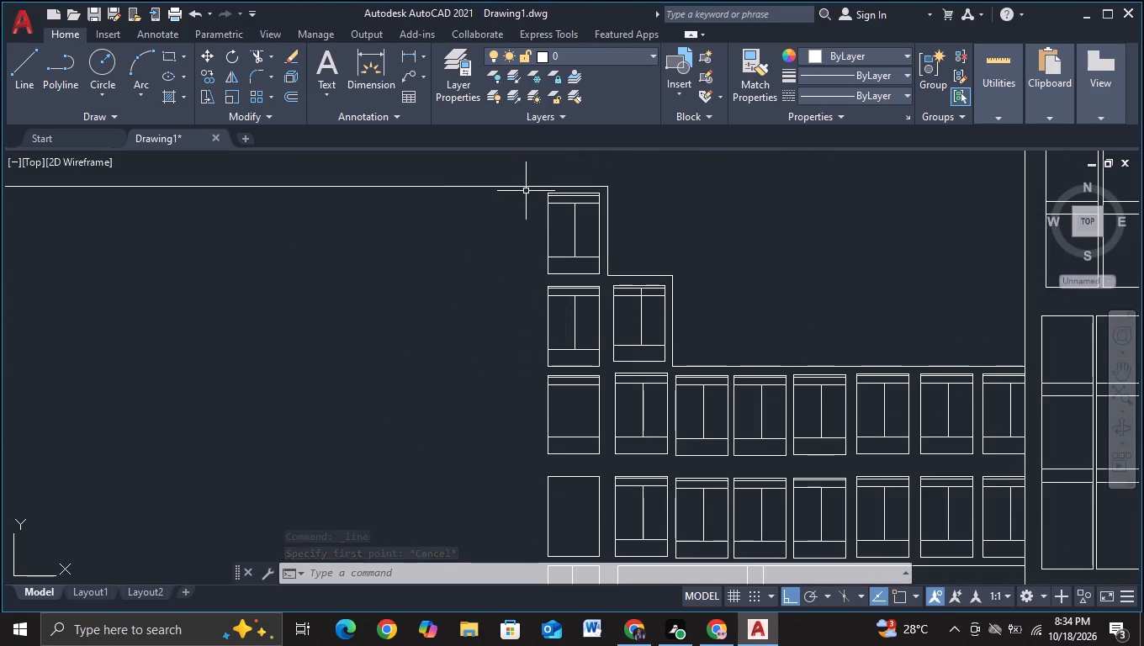
{"action": "left_click", "coordinate": [527, 190]}
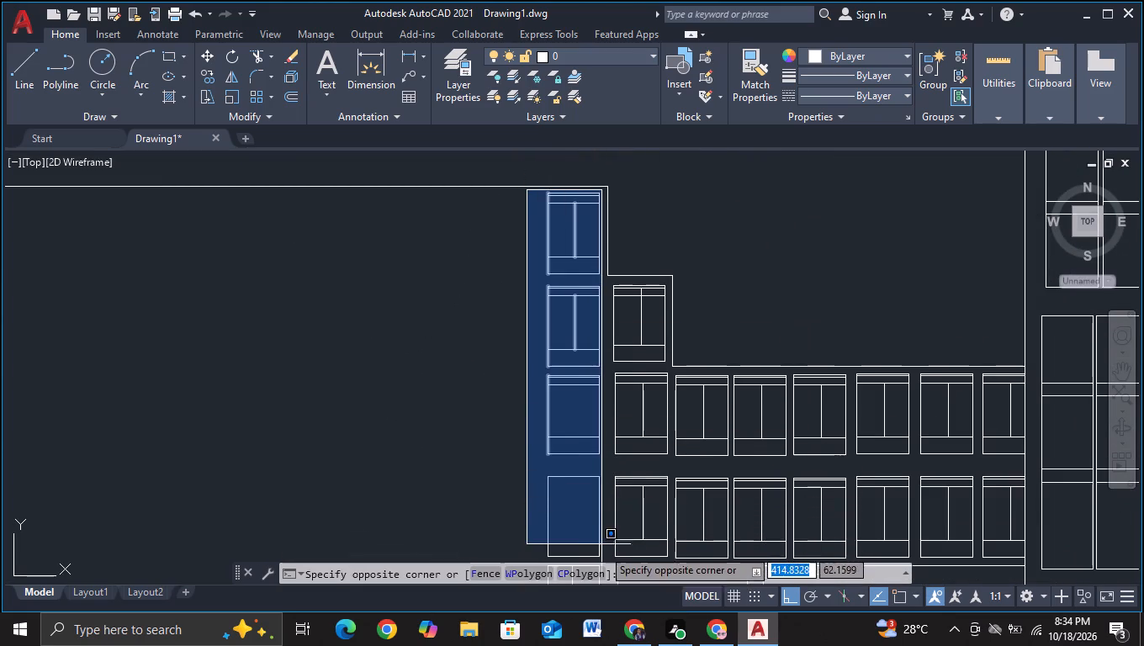
{"action": "middle_click_drag", "start_coordinate": [602, 549], "coordinate": [591, 474]}
{"action": "left_click", "coordinate": [592, 487]}
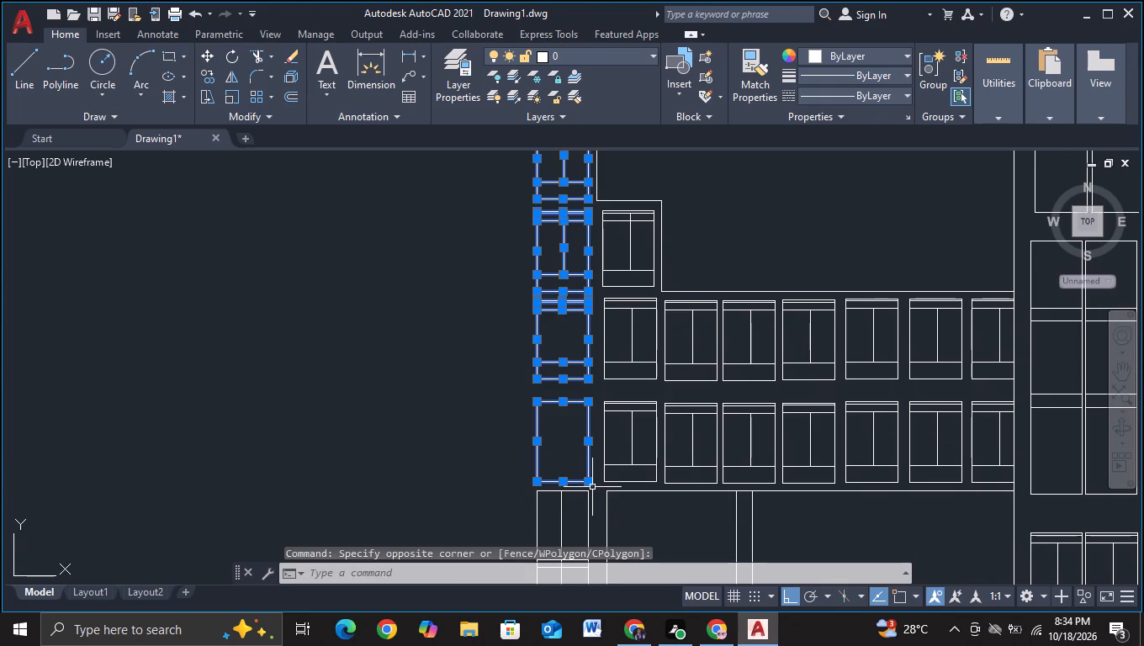
{"action": "key", "text": "m"}
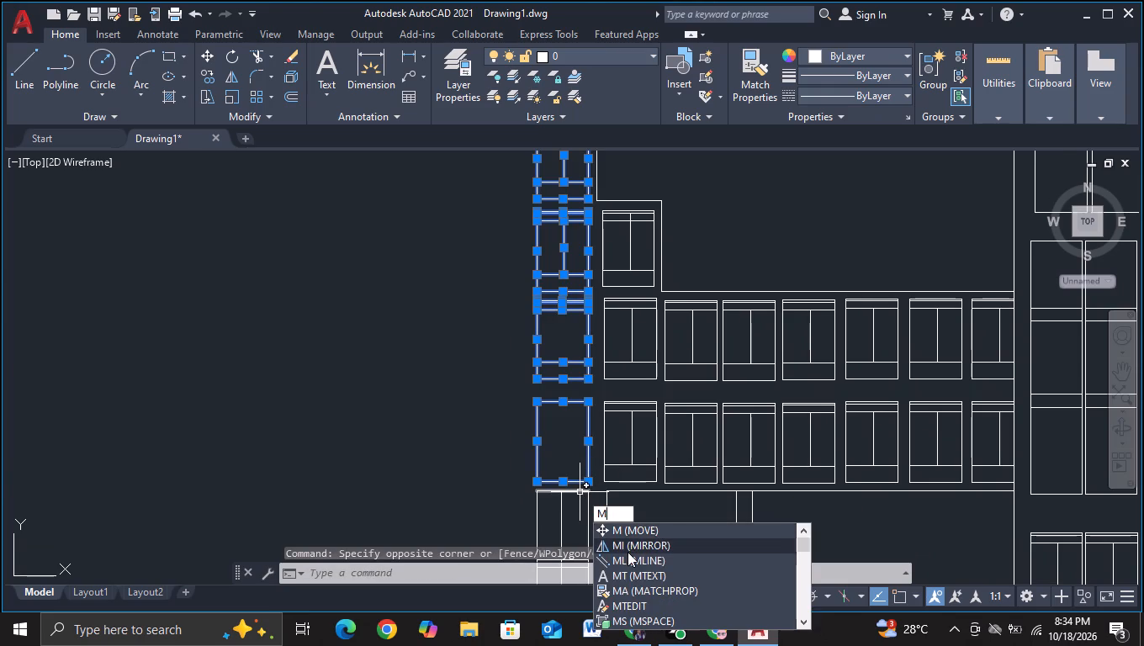
{"action": "key", "text": "BackSpace"}
{"action": "key", "text": "c"}
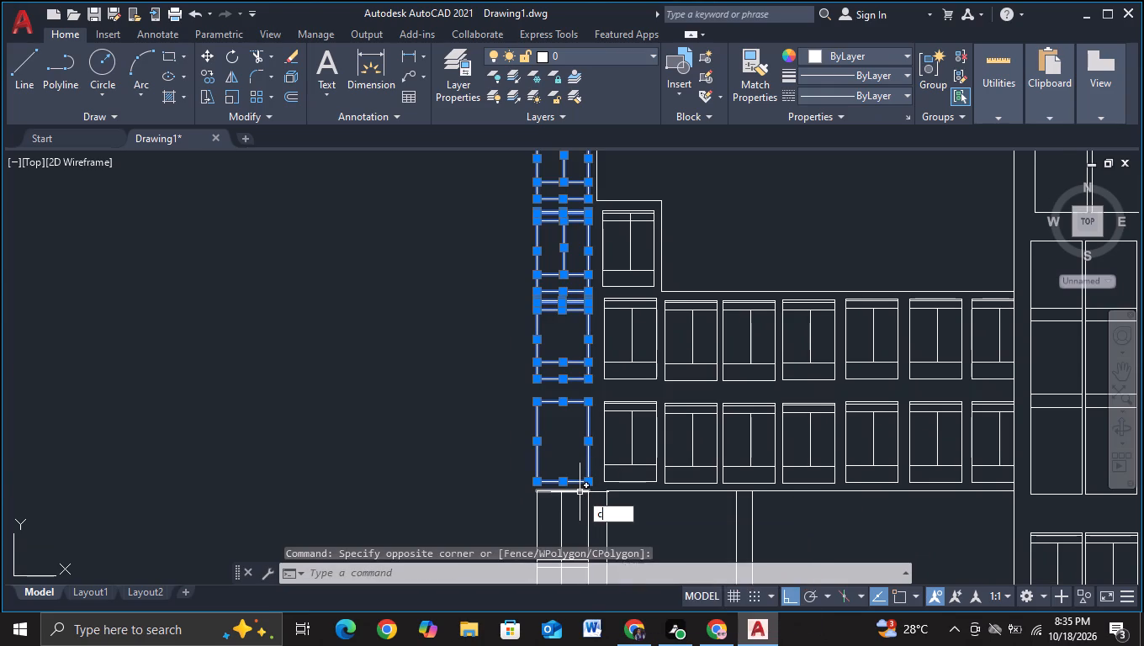
{"action": "left_click", "coordinate": [649, 550]}
{"action": "left_click", "coordinate": [569, 462]}
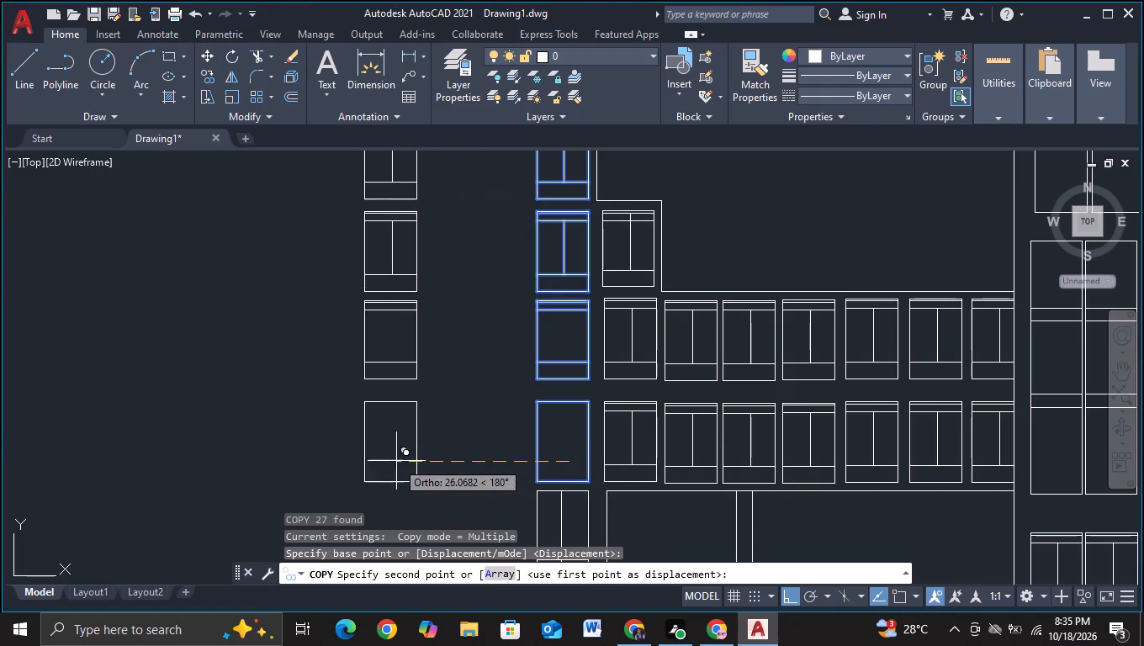
{"action": "scroll", "coordinate": [407, 469], "scroll_direction": "down", "scroll_amount": 2}
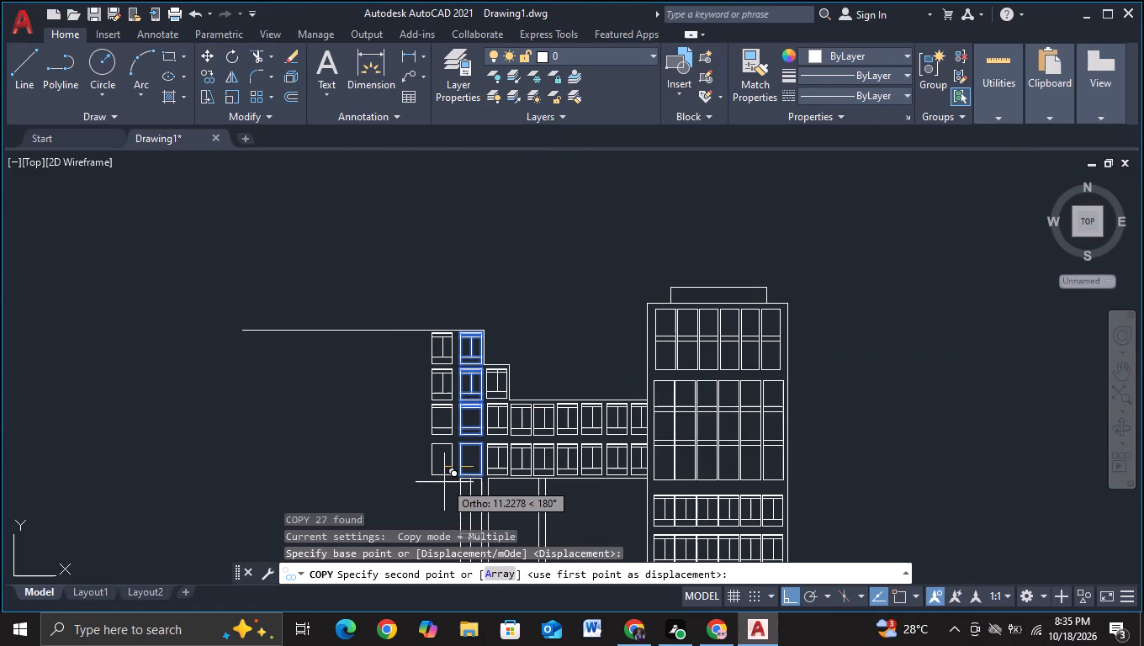
{"action": "scroll", "coordinate": [444, 482], "scroll_direction": "up", "scroll_amount": 1}
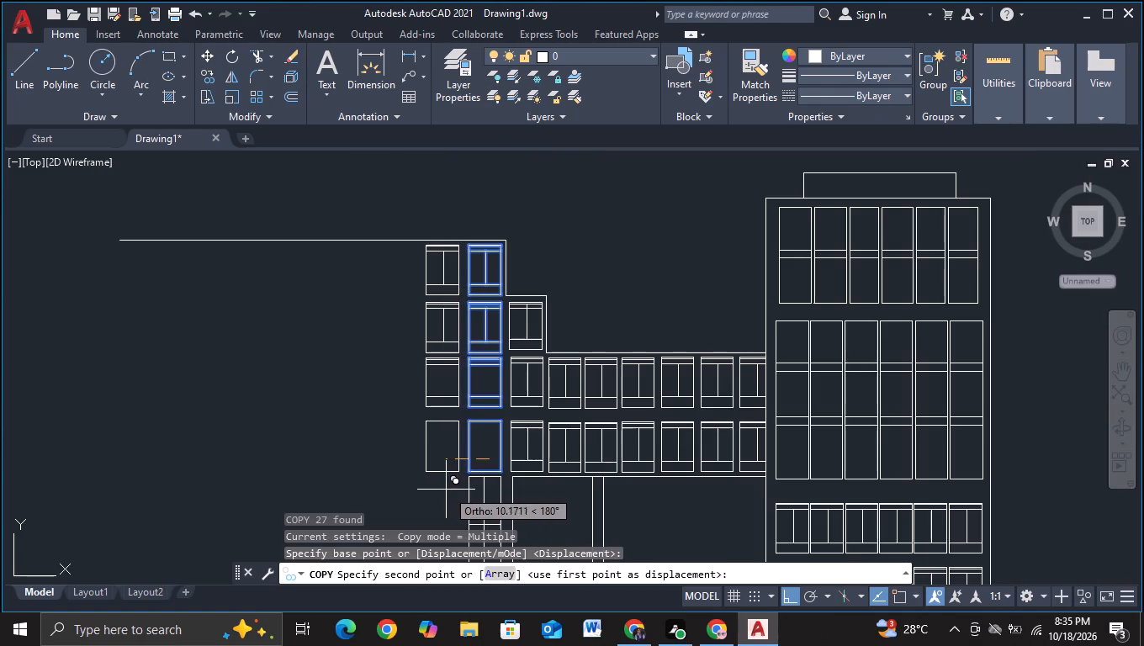
{"action": "left_click", "coordinate": [446, 490]}
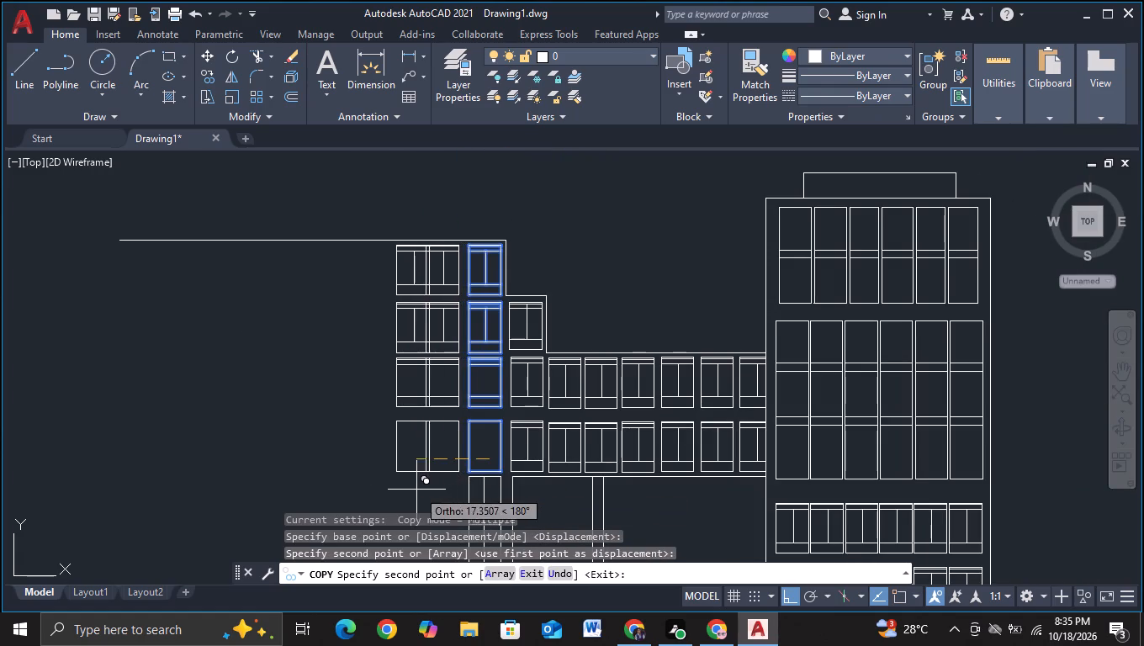
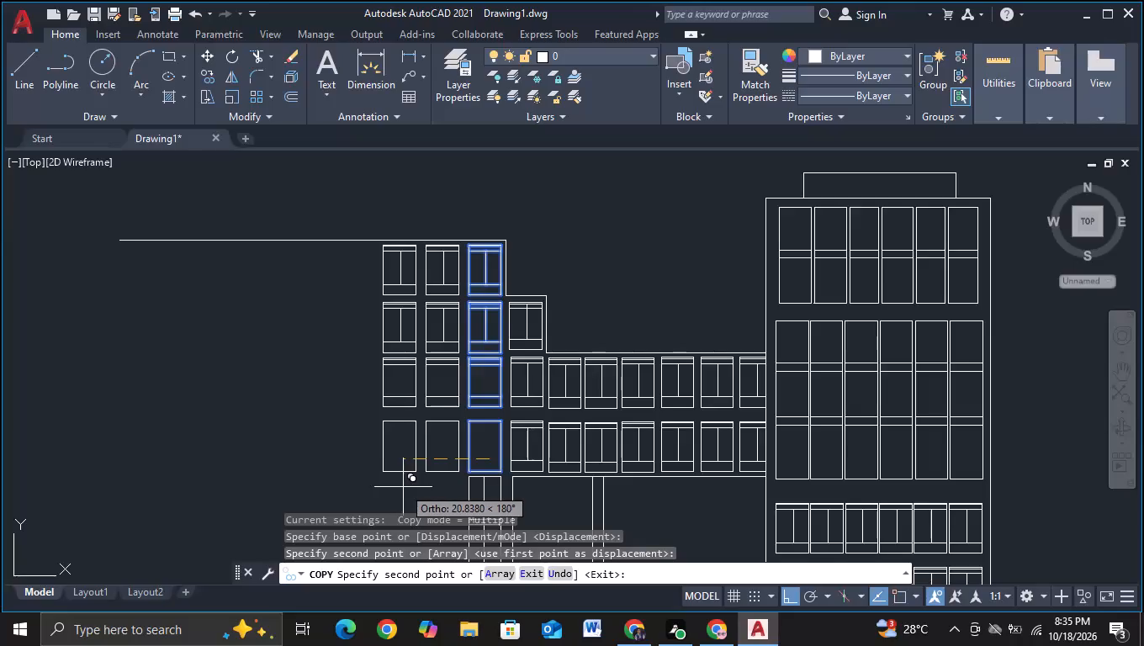
Place four more leftward copies of the four-window column, about 20.8, 31.5, 42.2 and 53 units from the original.
{"action": "left_click", "coordinate": [403, 487]}
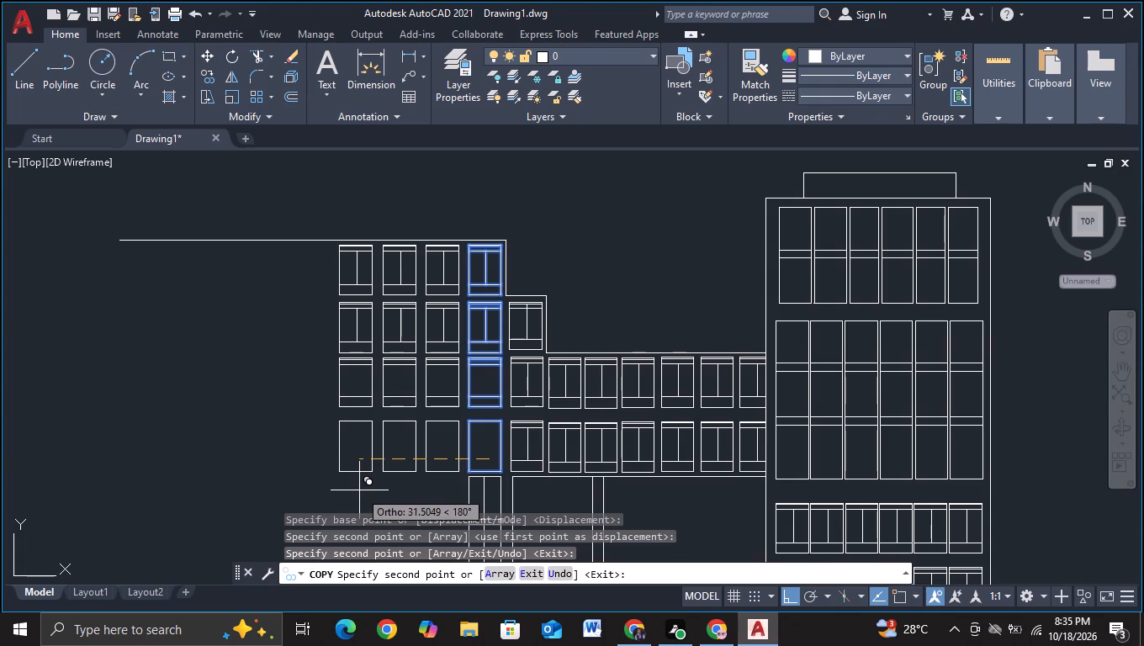
{"action": "left_click", "coordinate": [359, 490]}
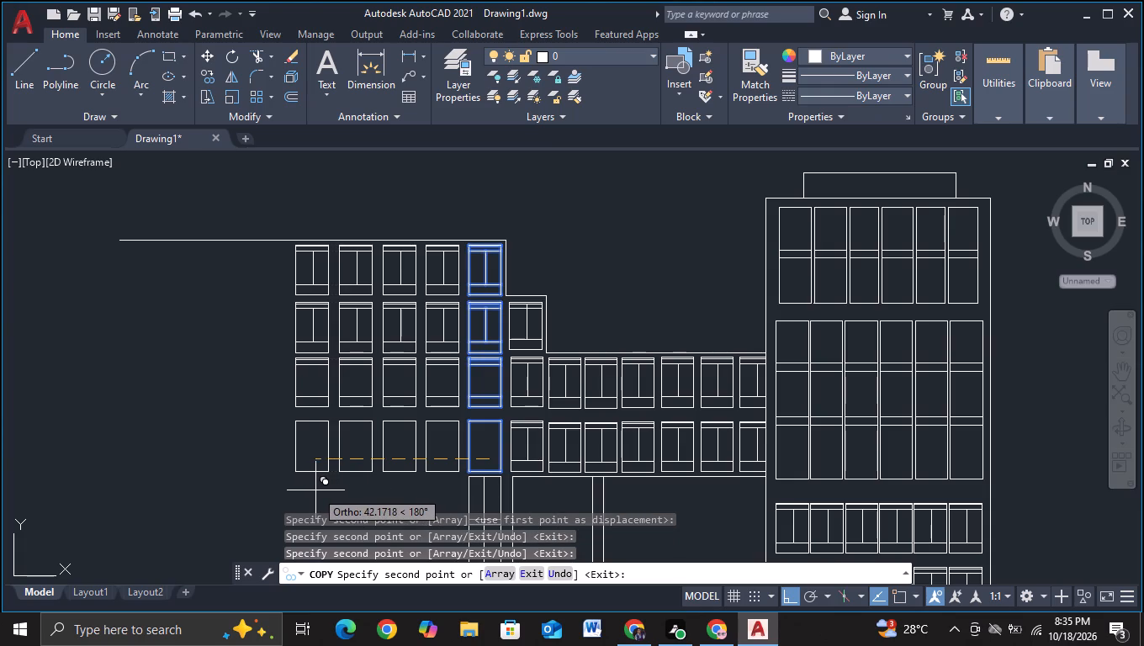
{"action": "left_click", "coordinate": [315, 490]}
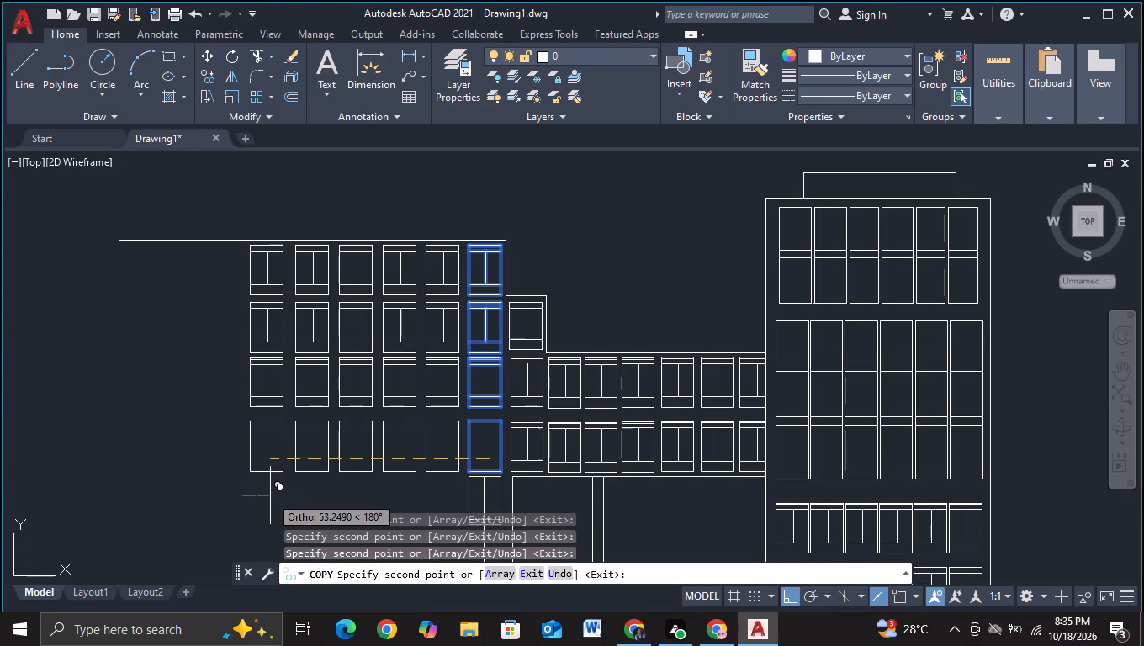
{"action": "left_click", "coordinate": [271, 495]}
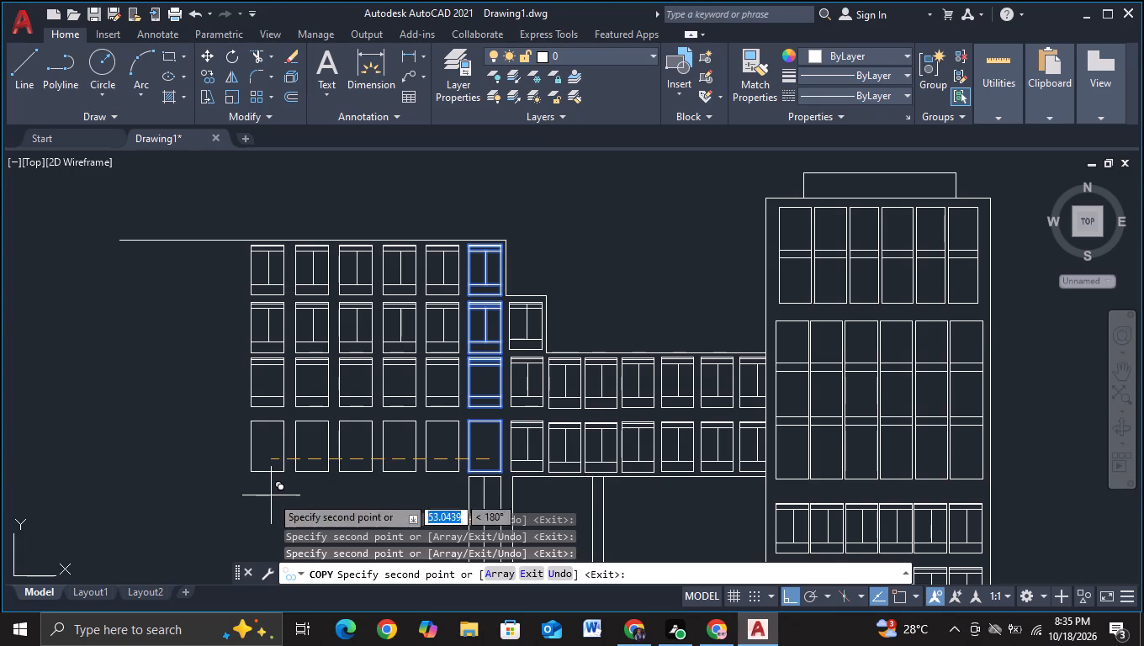
{"action": "key", "text": "Escape"}
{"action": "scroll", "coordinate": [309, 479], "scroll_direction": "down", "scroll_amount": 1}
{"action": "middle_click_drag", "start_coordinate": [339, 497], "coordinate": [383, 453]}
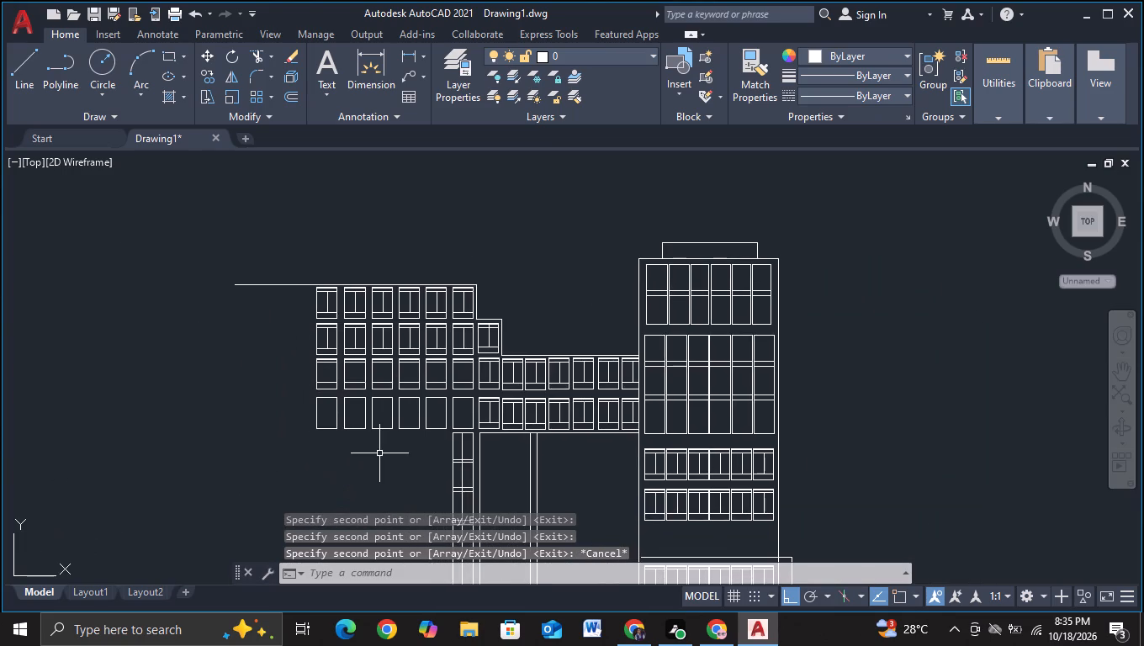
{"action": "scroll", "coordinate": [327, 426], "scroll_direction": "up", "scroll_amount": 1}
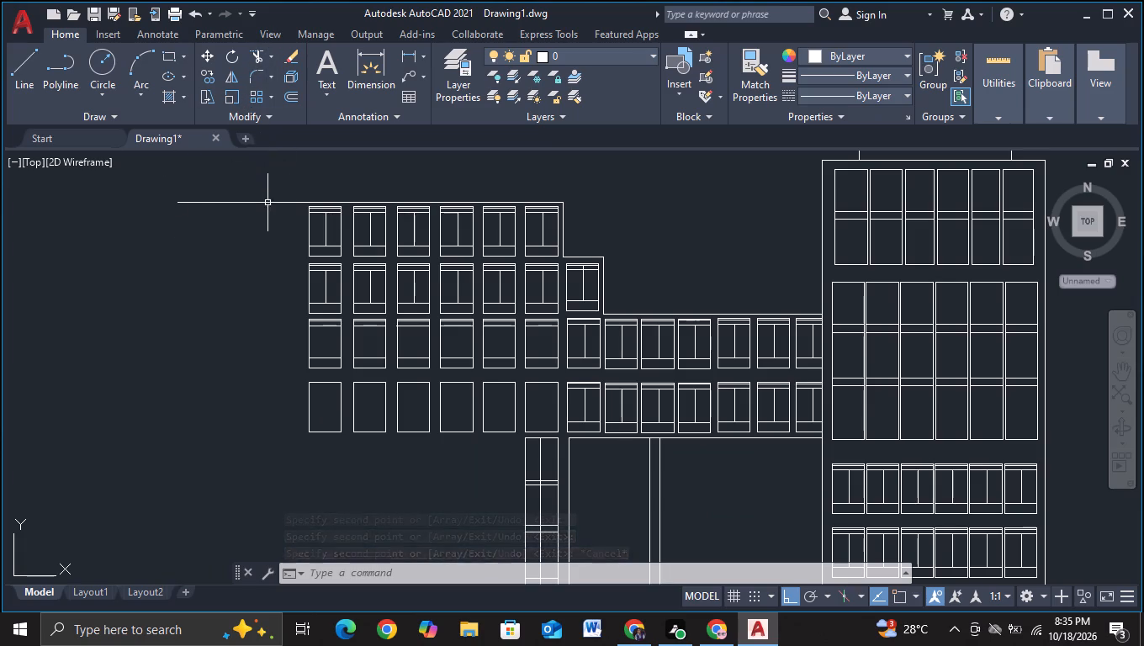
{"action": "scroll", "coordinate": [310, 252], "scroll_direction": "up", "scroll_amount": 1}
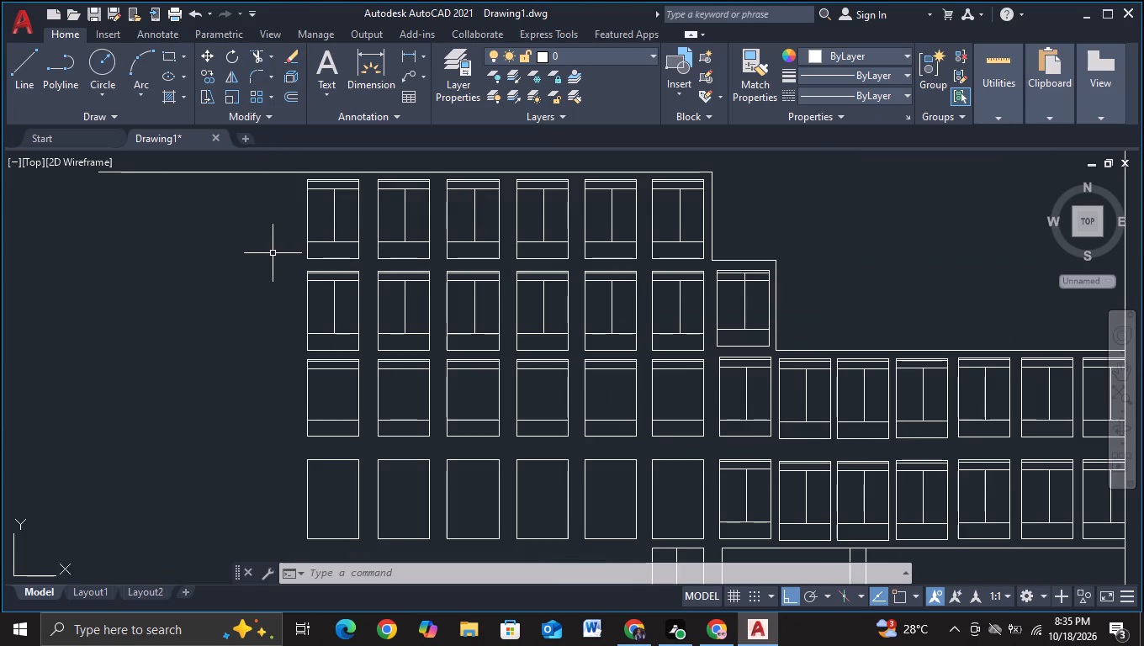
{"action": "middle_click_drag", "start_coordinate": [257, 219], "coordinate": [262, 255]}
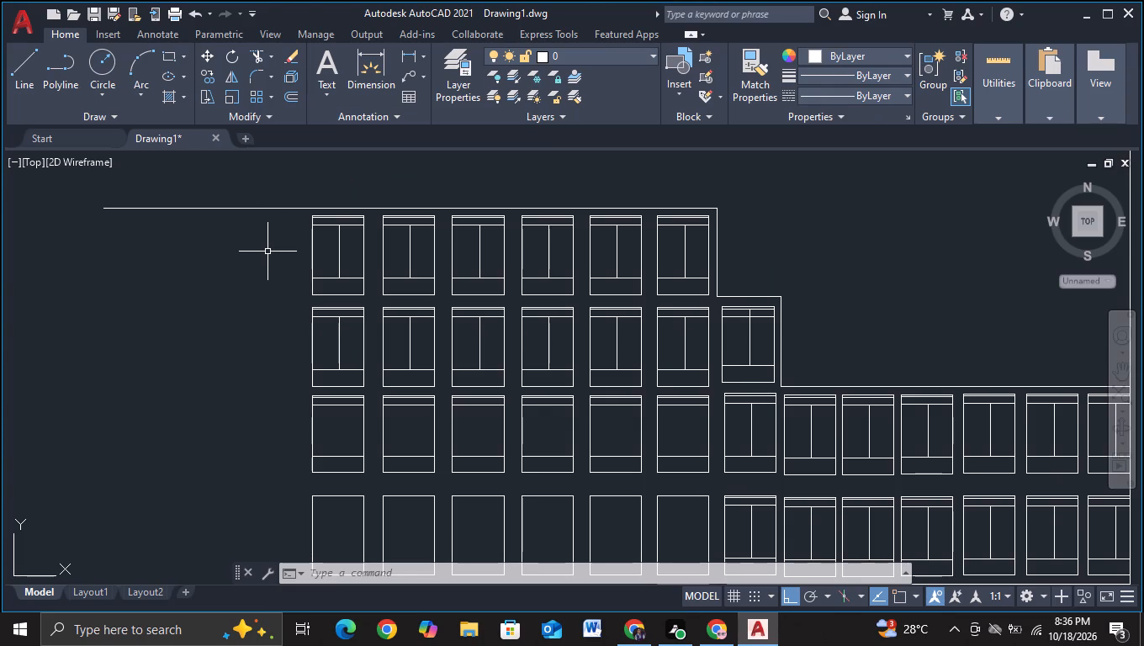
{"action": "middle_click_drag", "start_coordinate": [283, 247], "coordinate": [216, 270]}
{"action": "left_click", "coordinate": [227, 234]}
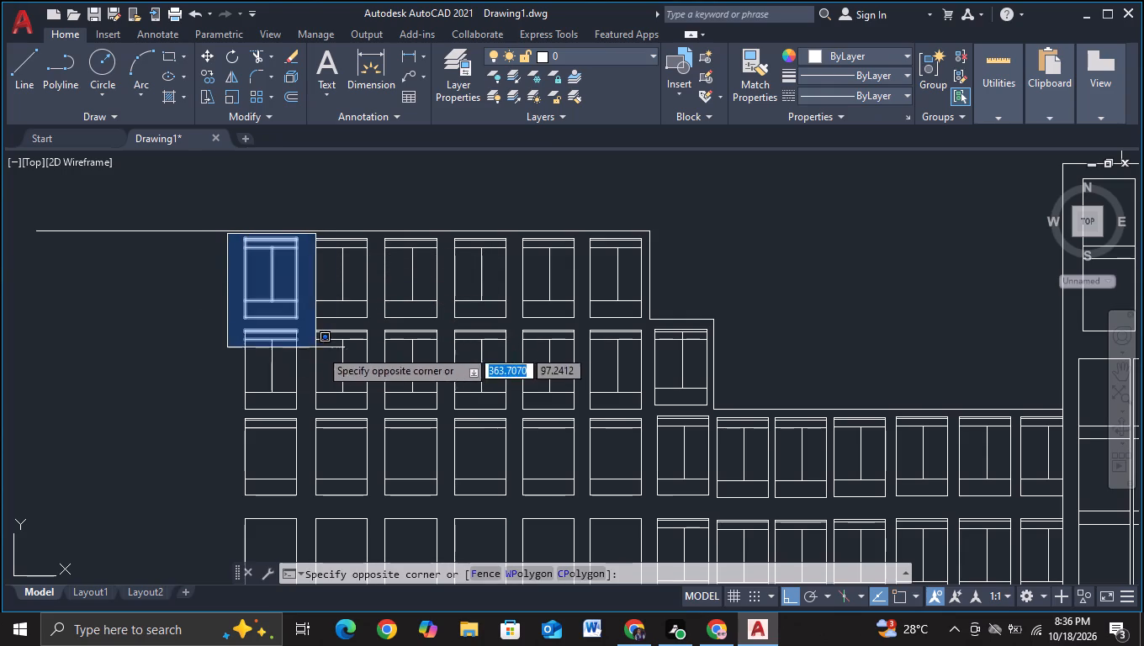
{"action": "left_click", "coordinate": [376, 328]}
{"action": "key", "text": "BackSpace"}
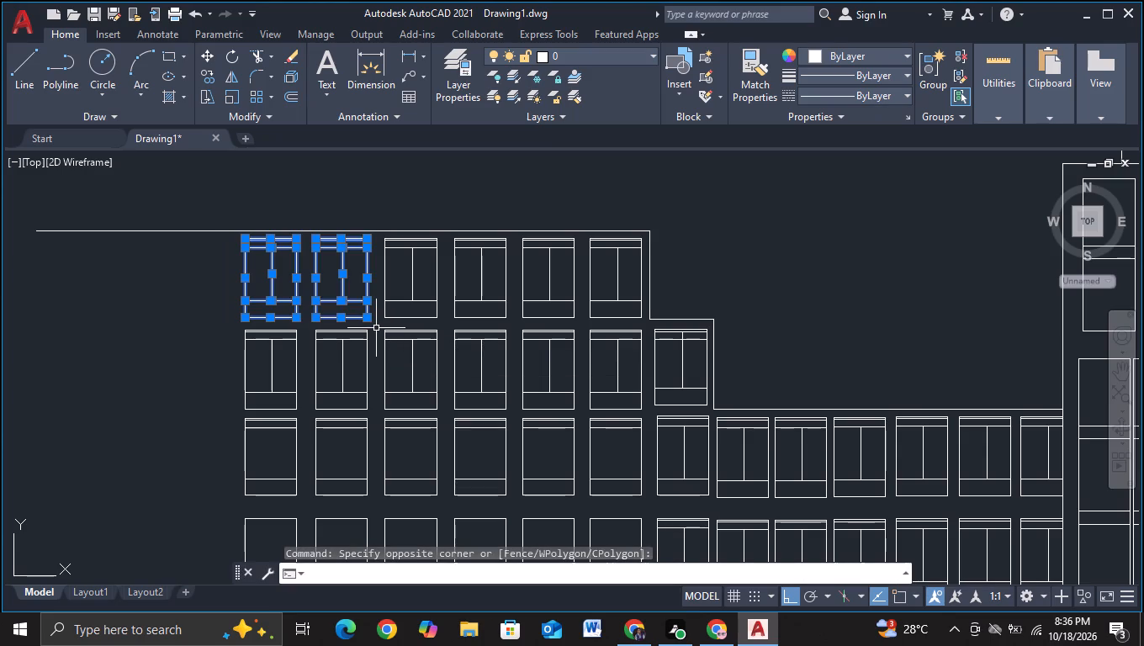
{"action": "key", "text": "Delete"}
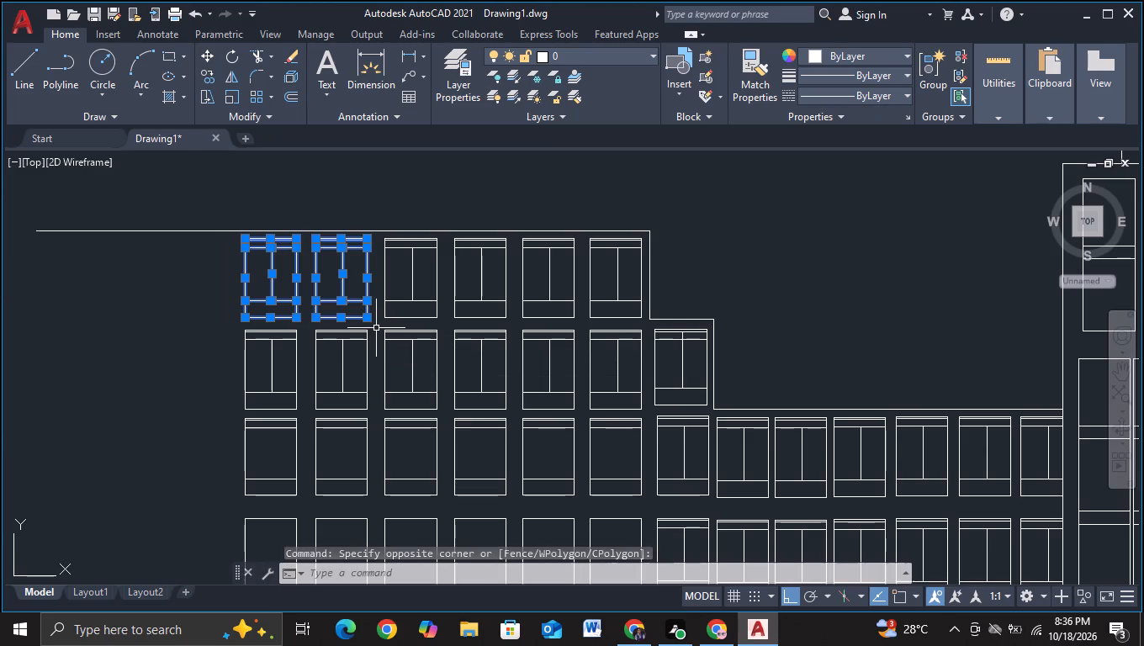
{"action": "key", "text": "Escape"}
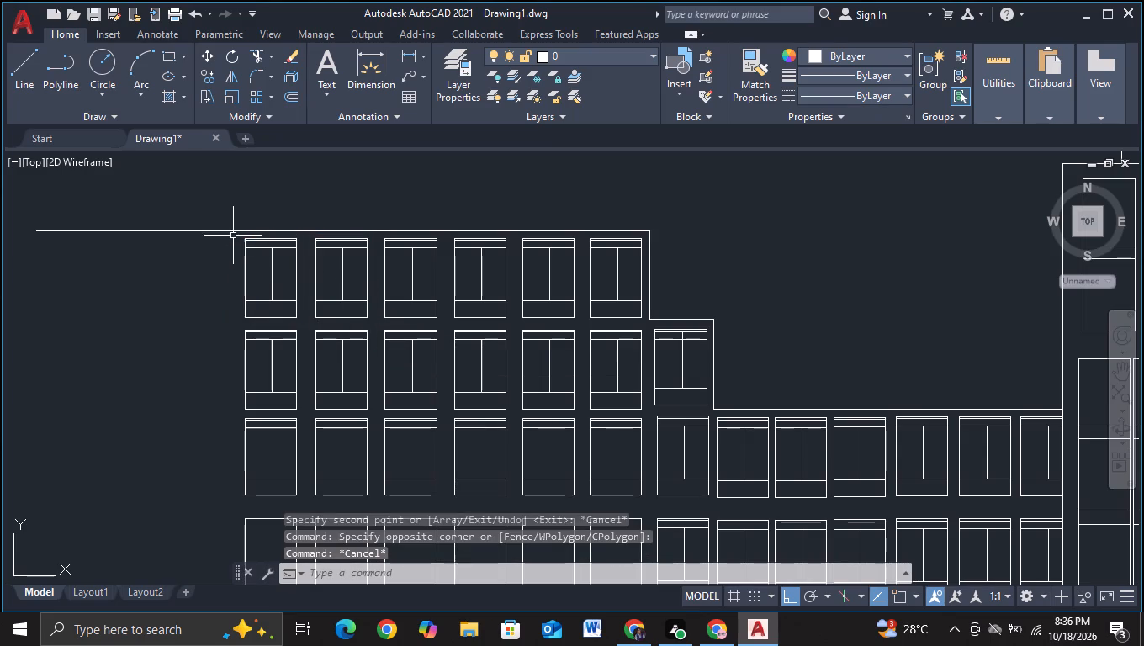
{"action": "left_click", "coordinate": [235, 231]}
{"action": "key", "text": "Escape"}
Erase the two leftmost windows in the top row of the left wing.
{"action": "left_click", "coordinate": [233, 236]}
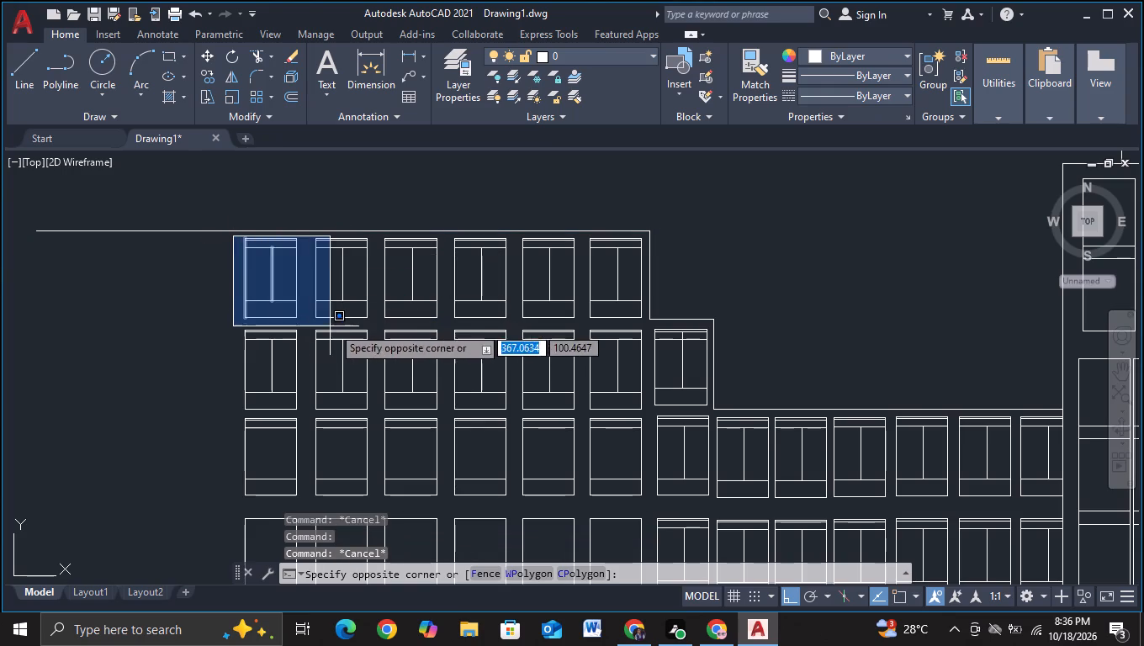
{"action": "left_click", "coordinate": [375, 325]}
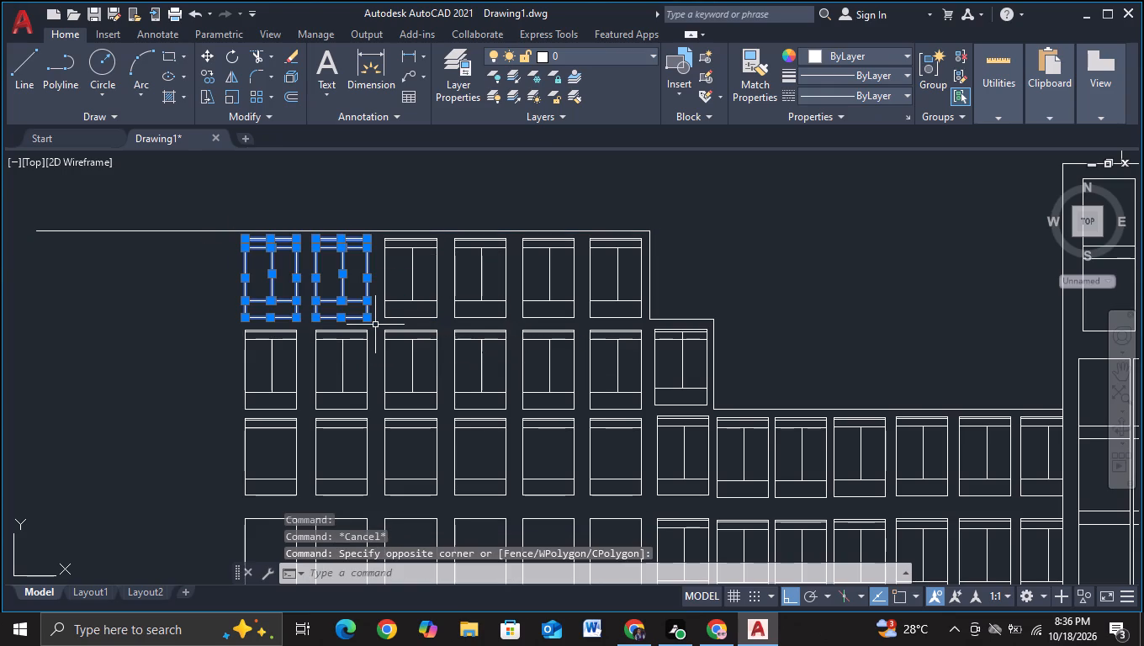
{"action": "key", "text": "Delete"}
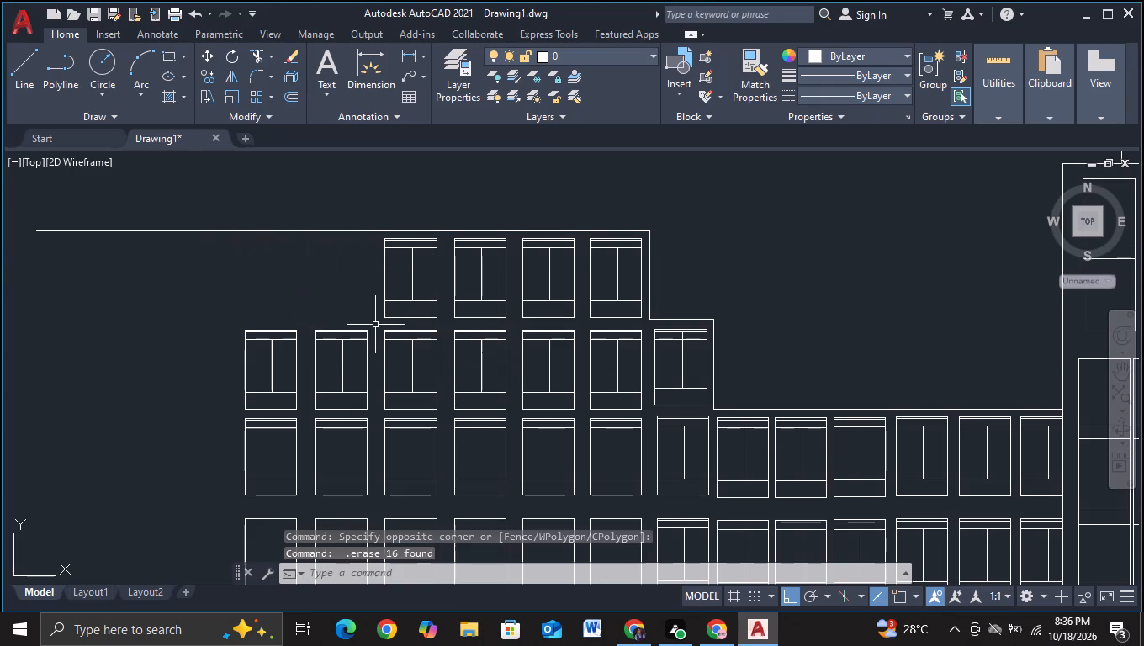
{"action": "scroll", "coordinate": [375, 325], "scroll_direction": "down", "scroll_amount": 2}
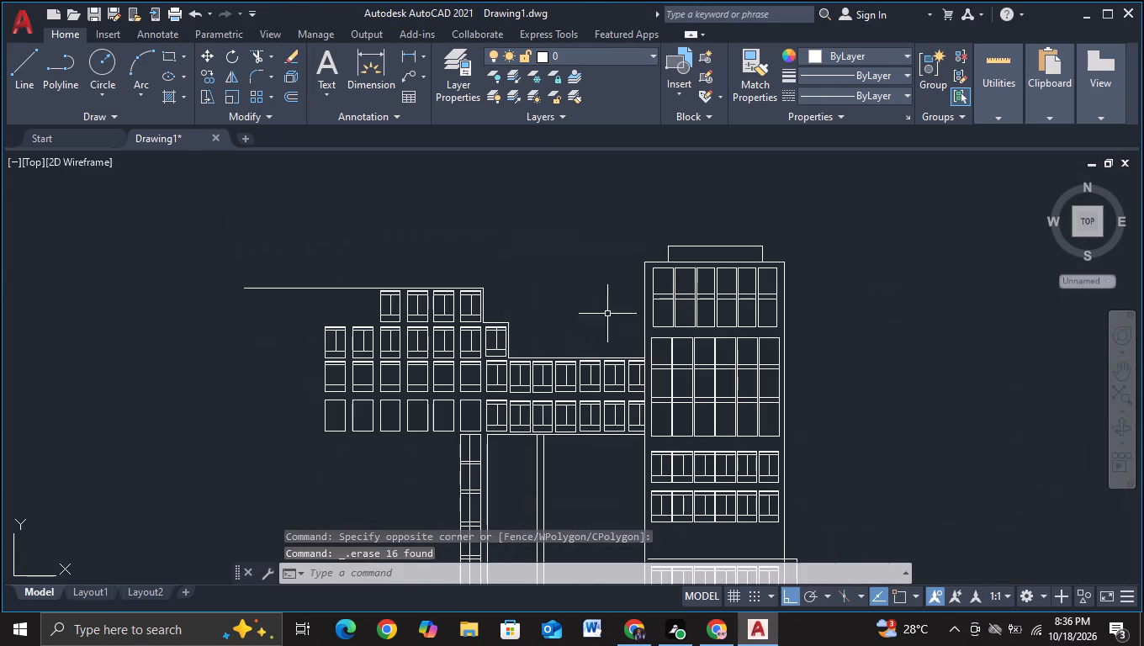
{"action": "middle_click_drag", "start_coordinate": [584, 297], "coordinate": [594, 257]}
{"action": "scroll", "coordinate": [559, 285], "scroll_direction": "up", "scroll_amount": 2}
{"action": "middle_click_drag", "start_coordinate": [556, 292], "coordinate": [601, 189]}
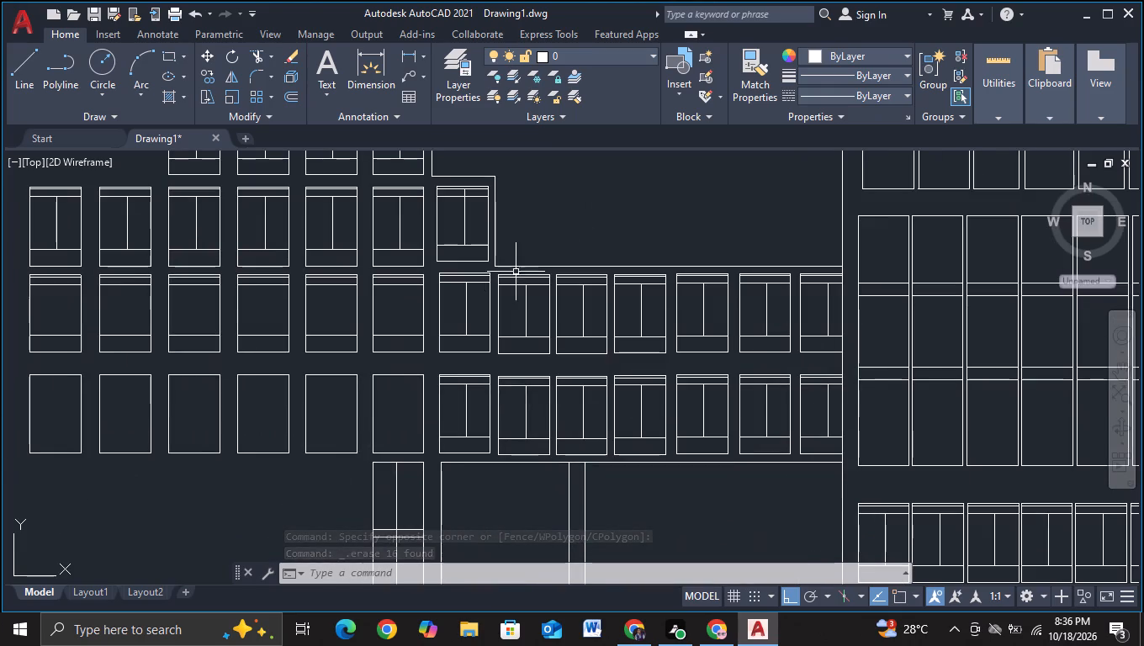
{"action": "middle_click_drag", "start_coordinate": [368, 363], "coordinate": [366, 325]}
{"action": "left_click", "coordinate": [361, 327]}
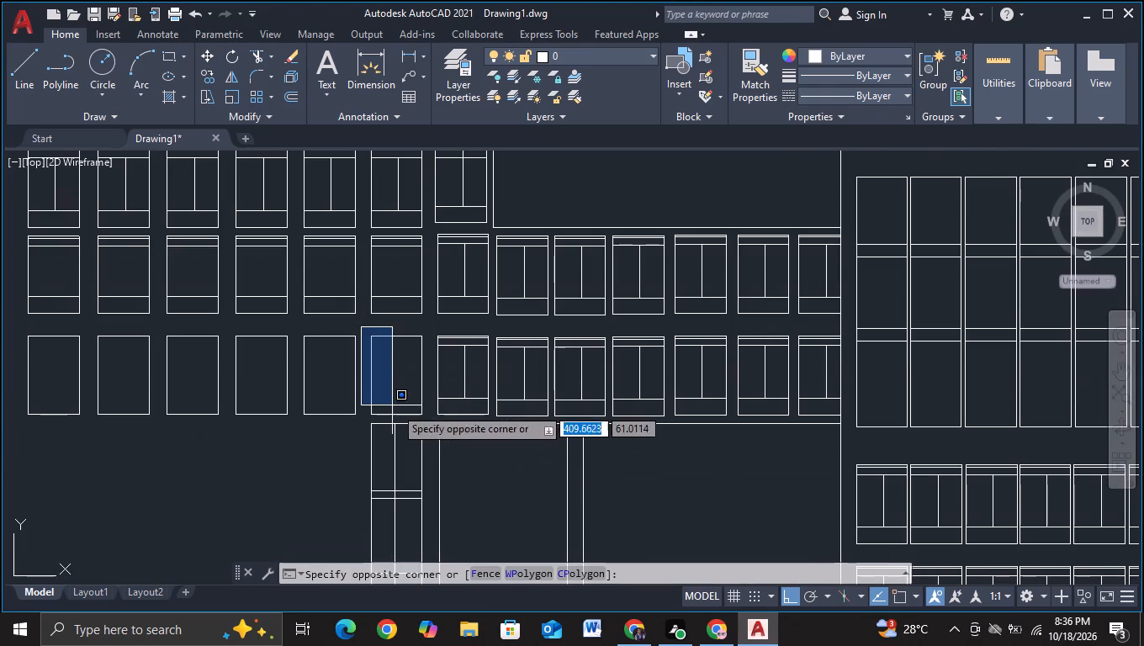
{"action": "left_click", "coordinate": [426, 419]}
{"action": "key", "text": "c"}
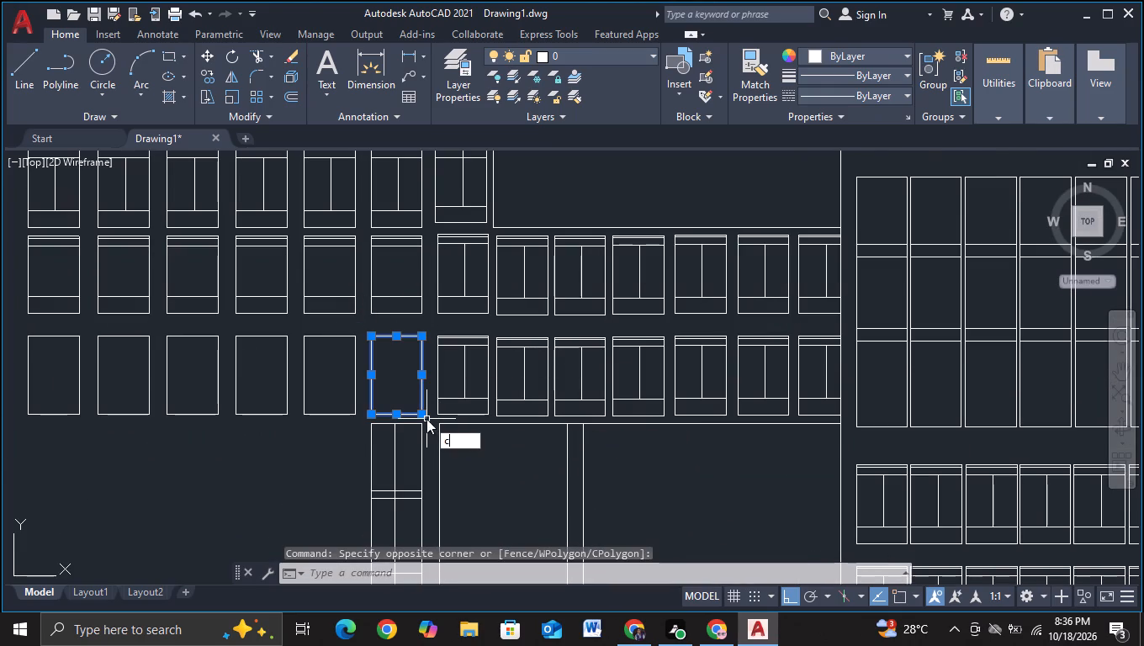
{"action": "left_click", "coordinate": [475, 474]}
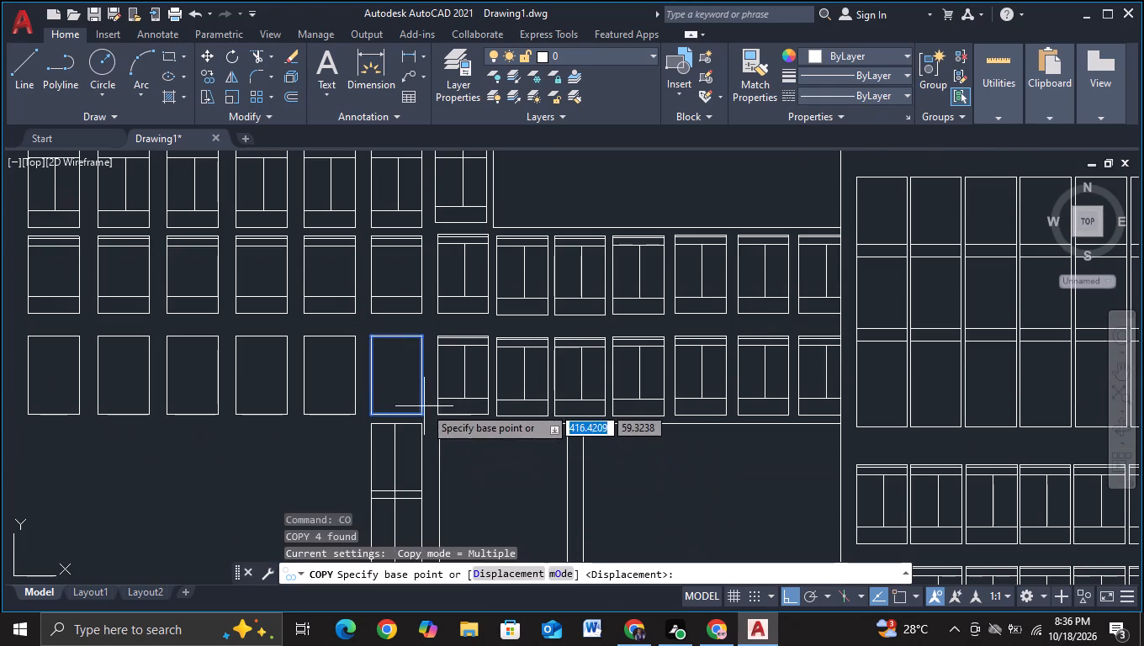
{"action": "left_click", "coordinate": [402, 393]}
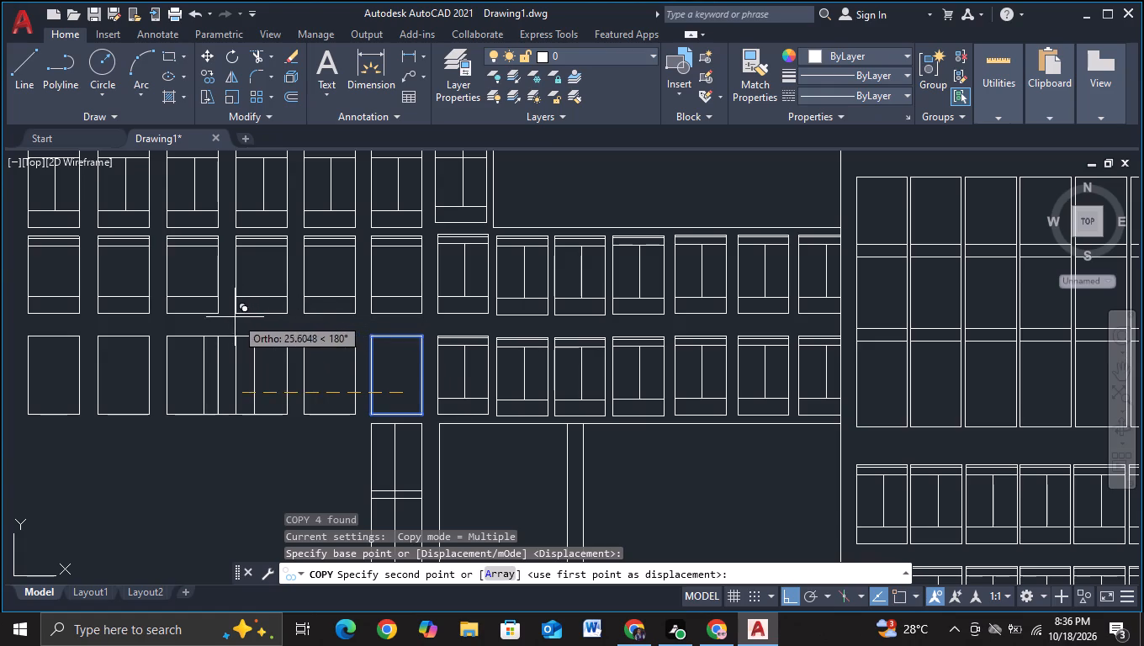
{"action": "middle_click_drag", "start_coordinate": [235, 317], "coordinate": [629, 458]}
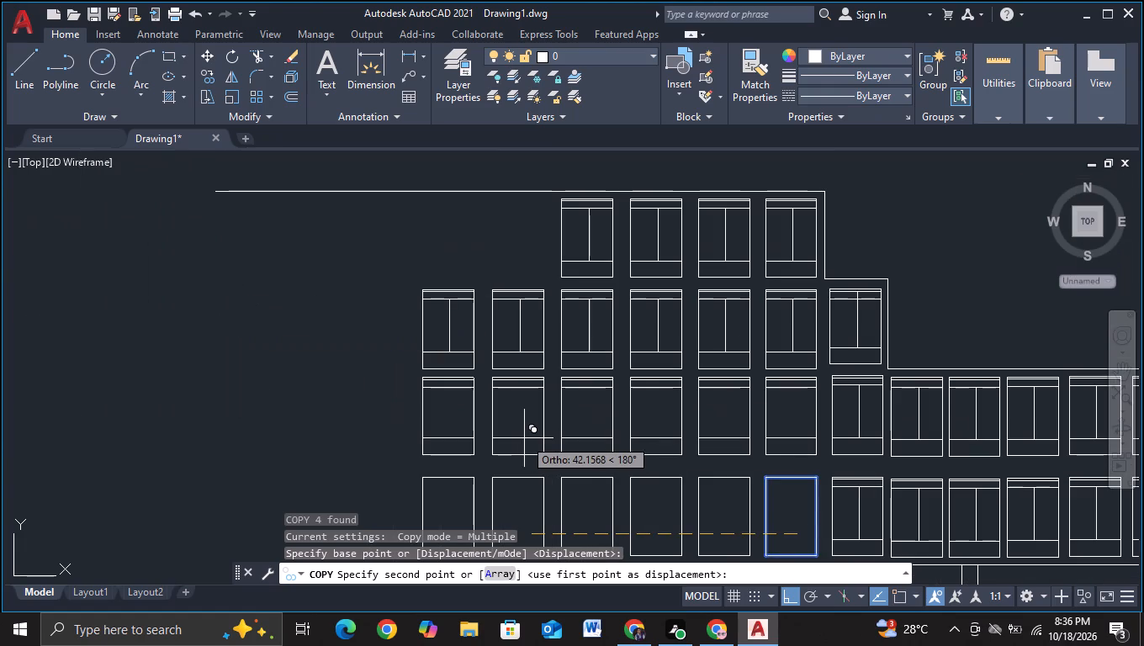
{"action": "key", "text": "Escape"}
Copy the two leftmost plain window outlines of the bottom row straight up into the empty top-row positions.
{"action": "middle_click_drag", "start_coordinate": [576, 472], "coordinate": [582, 385]}
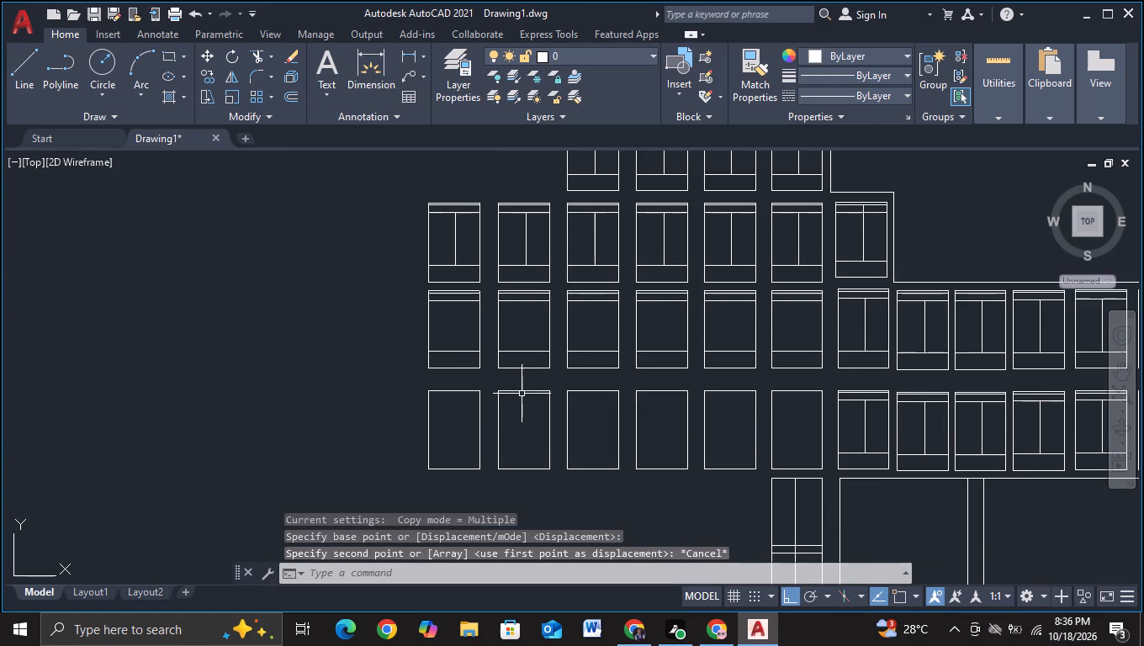
{"action": "left_click", "coordinate": [487, 379]}
{"action": "key", "text": "Escape"}
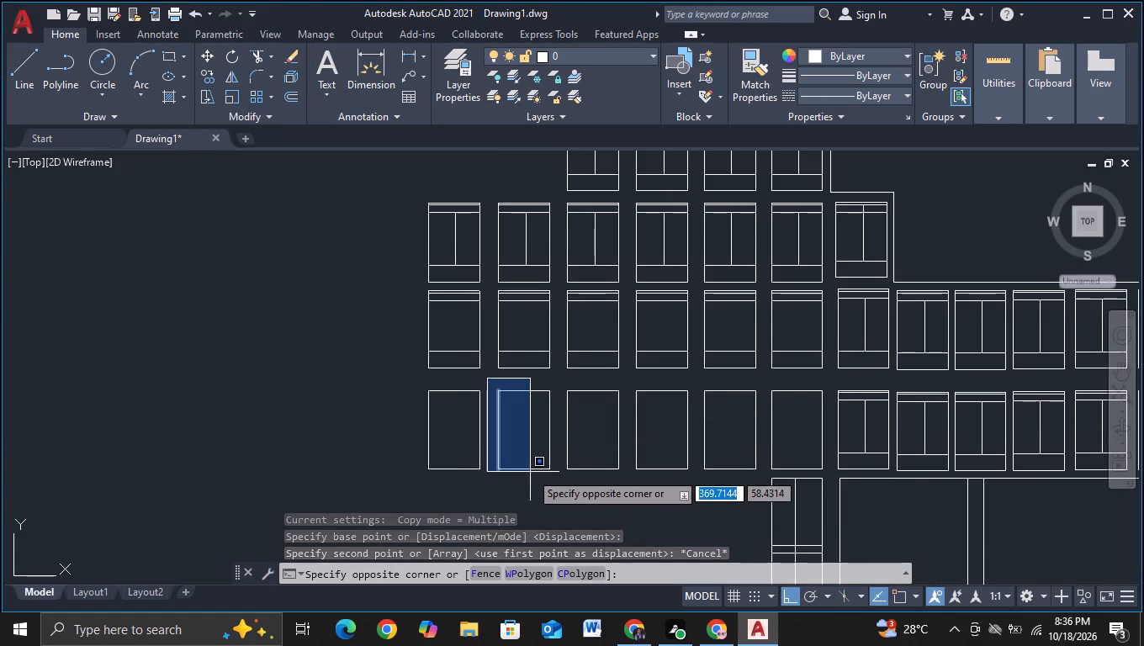
{"action": "left_click", "coordinate": [419, 384]}
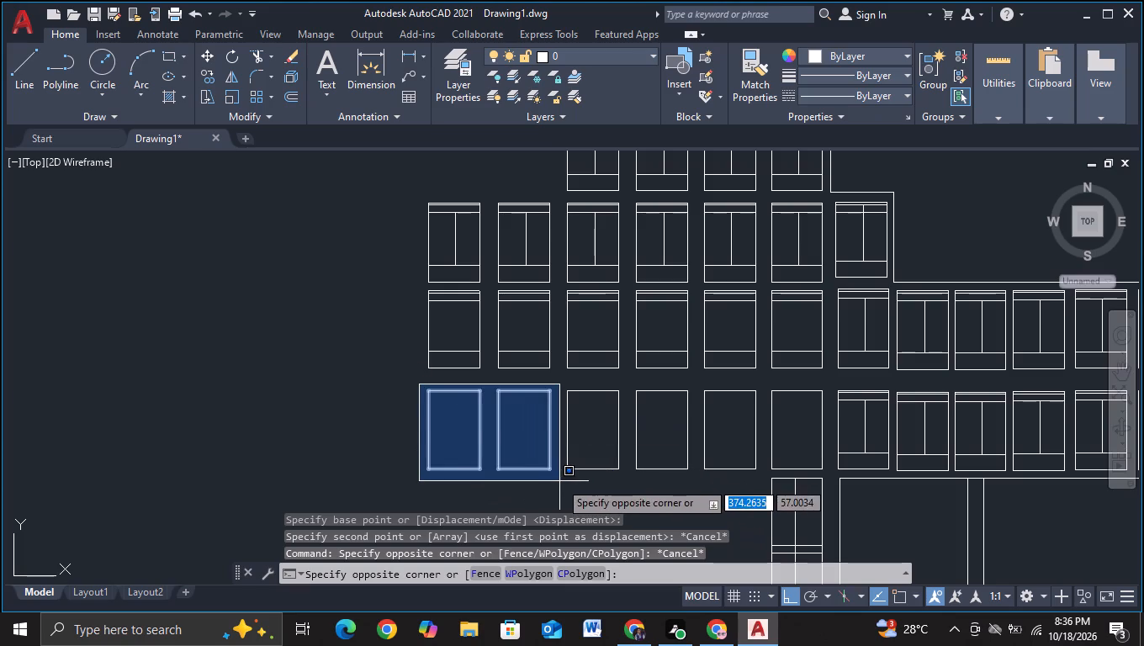
{"action": "left_click", "coordinate": [559, 481]}
{"action": "key", "text": "c"}
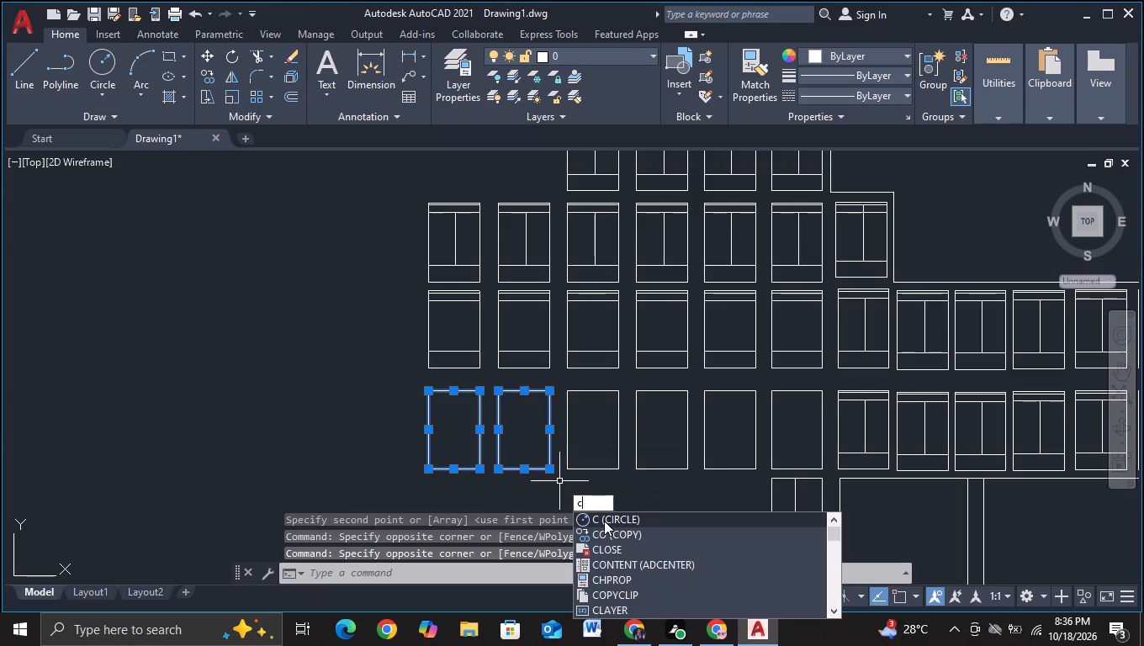
{"action": "left_click", "coordinate": [603, 529]}
{"action": "left_click", "coordinate": [540, 452]}
{"action": "middle_click_drag", "start_coordinate": [536, 342], "coordinate": [543, 503]}
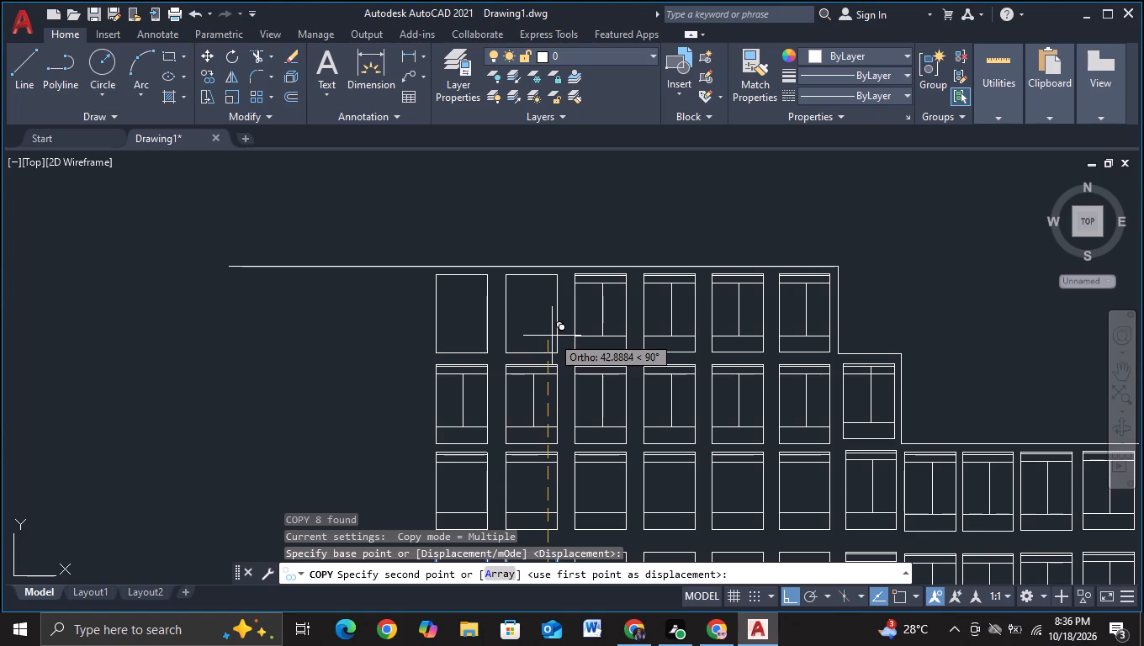
{"action": "left_click", "coordinate": [552, 337]}
{"action": "key", "text": "Escape"}
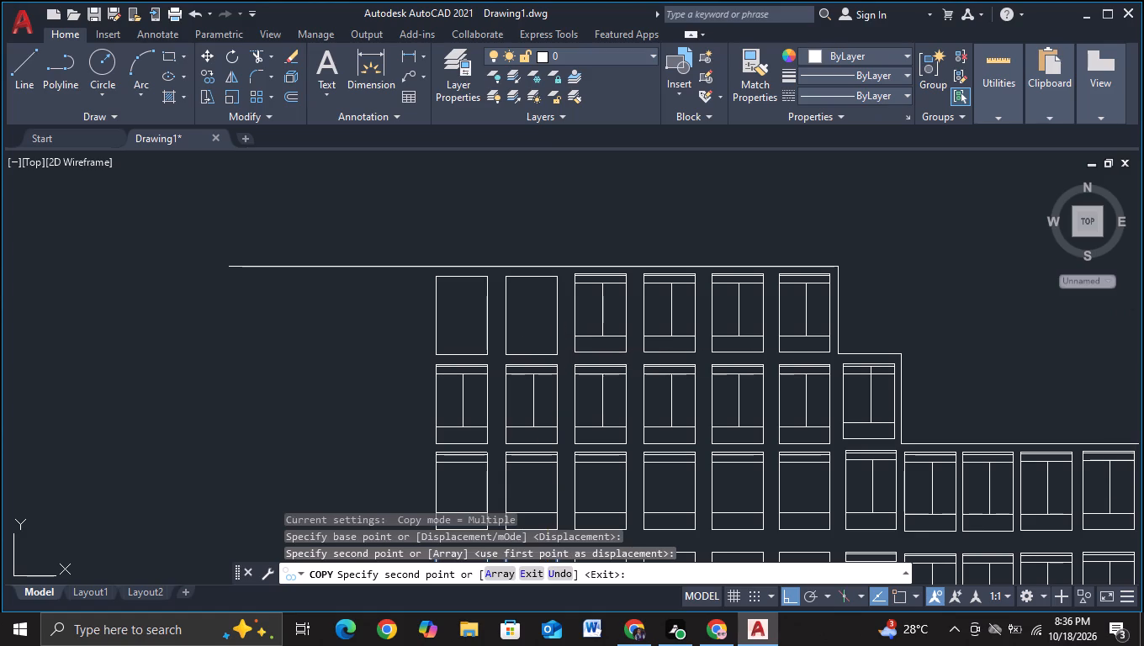
{"action": "key", "text": "Escape"}
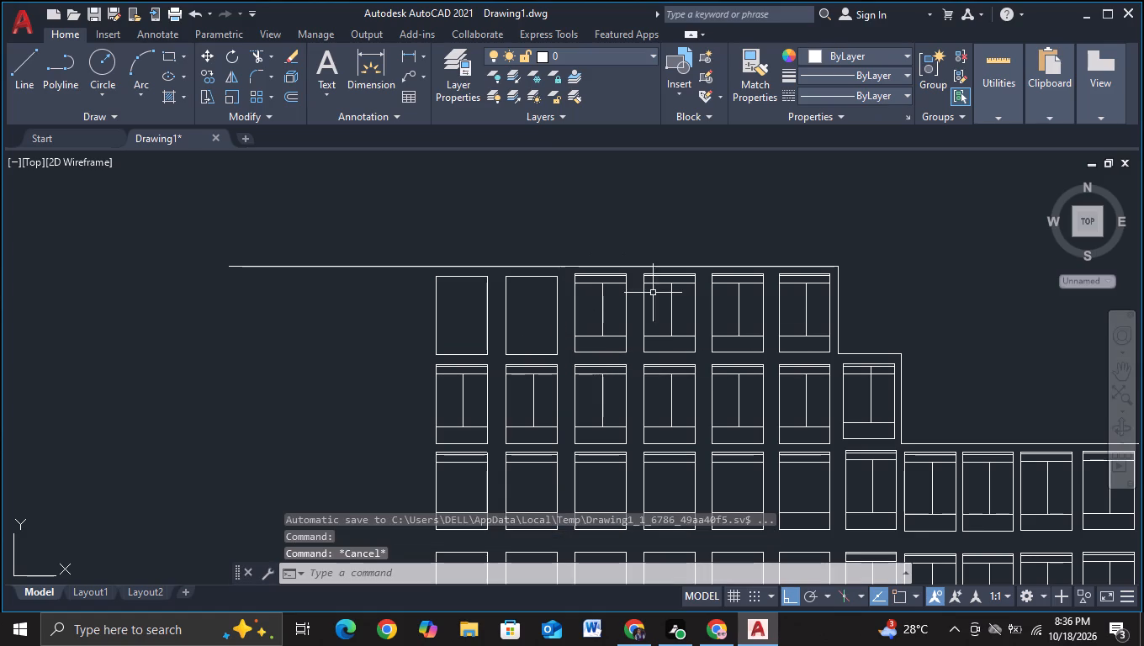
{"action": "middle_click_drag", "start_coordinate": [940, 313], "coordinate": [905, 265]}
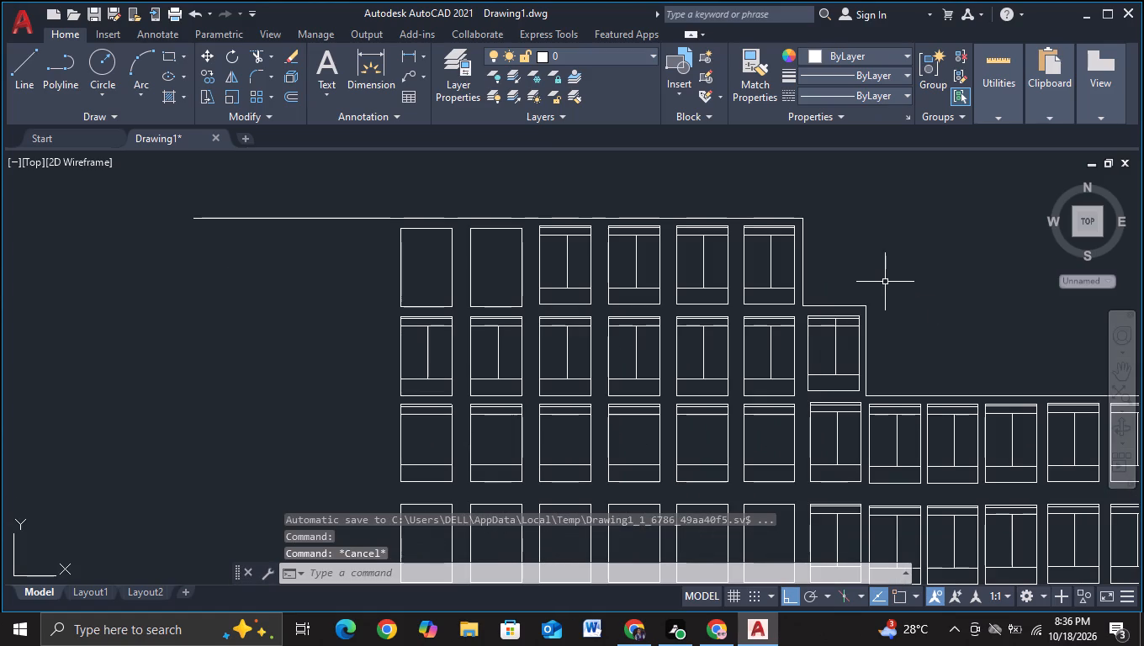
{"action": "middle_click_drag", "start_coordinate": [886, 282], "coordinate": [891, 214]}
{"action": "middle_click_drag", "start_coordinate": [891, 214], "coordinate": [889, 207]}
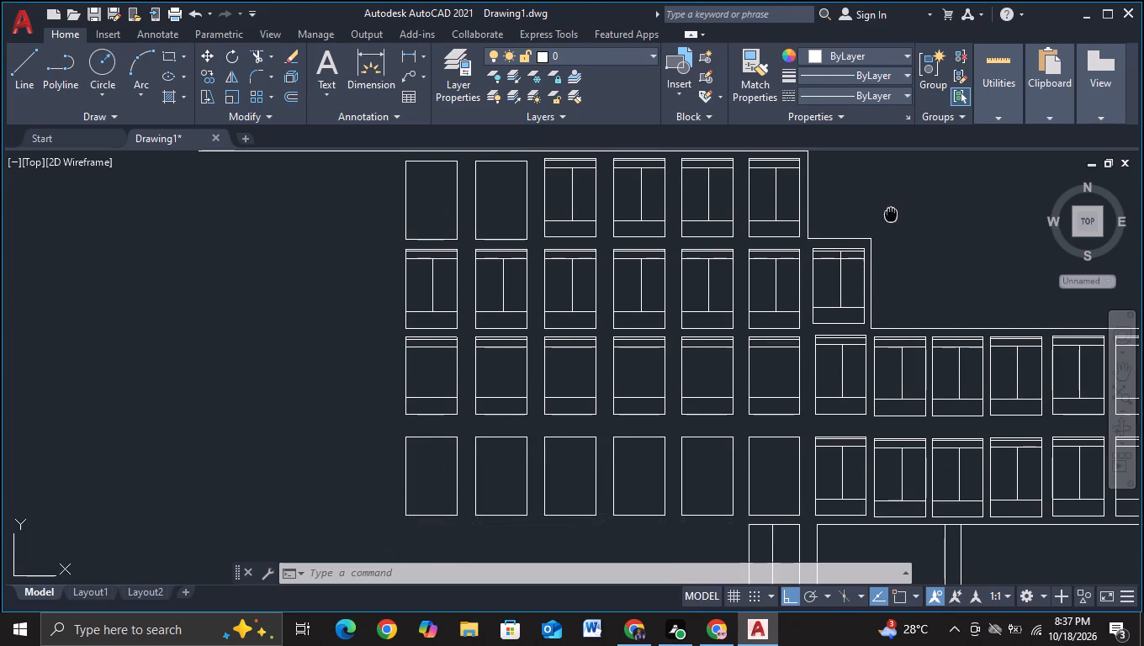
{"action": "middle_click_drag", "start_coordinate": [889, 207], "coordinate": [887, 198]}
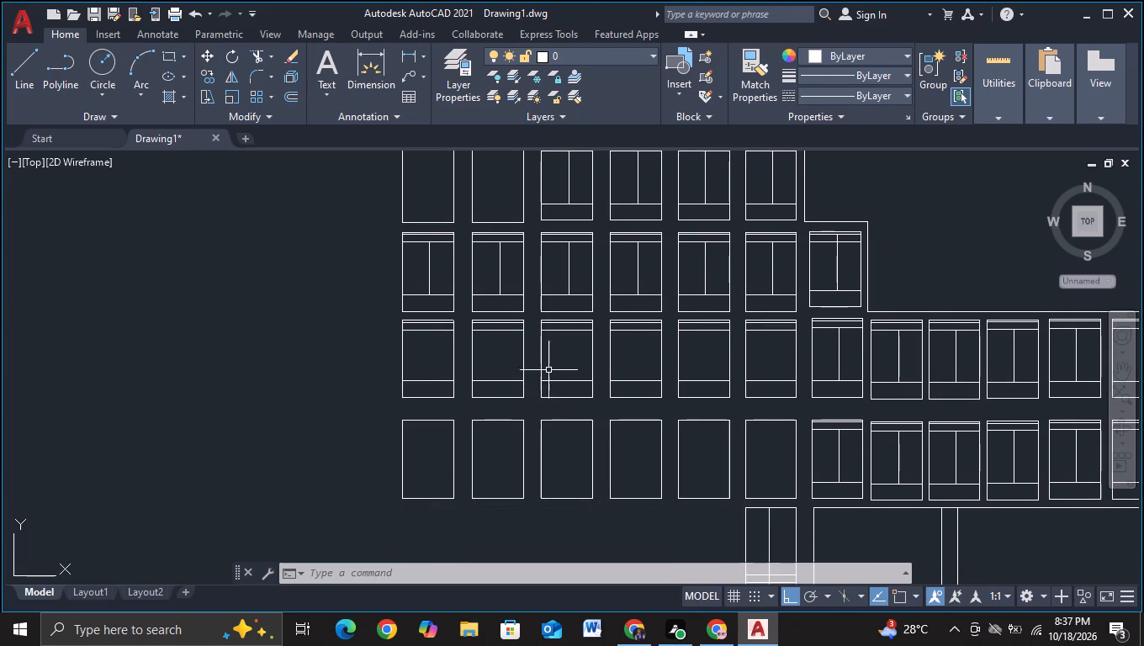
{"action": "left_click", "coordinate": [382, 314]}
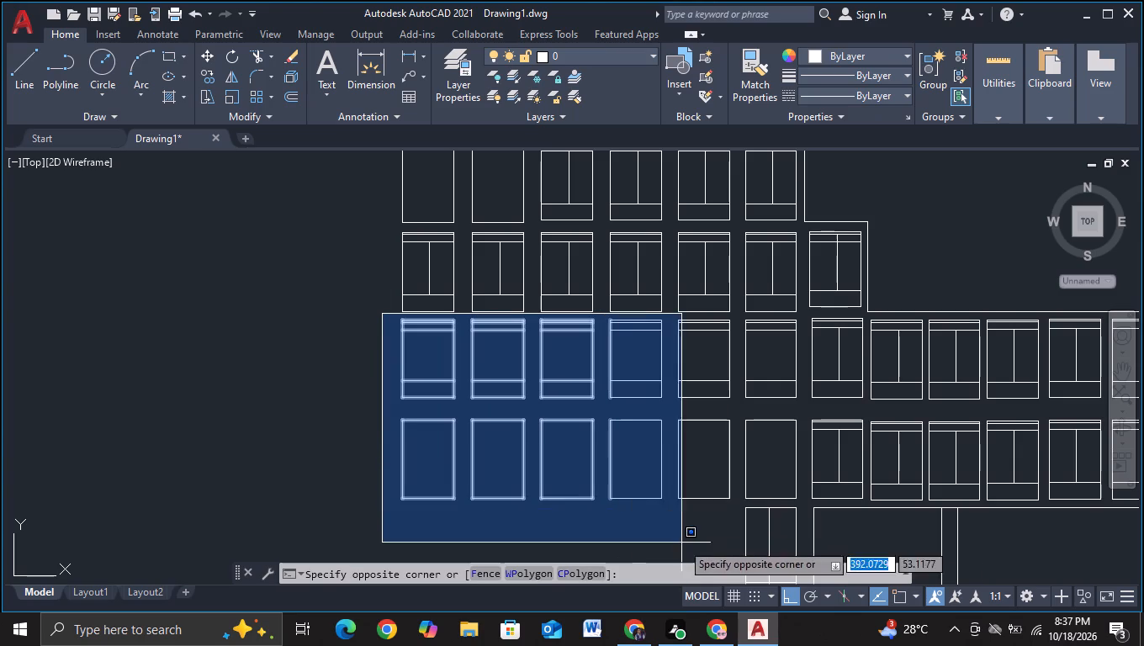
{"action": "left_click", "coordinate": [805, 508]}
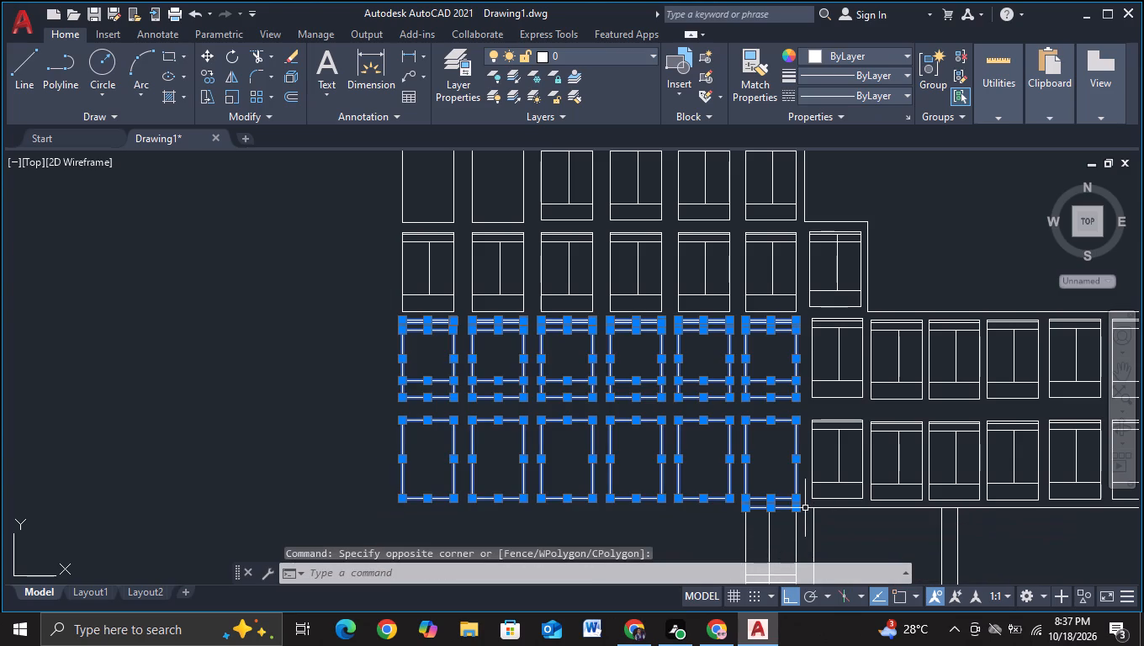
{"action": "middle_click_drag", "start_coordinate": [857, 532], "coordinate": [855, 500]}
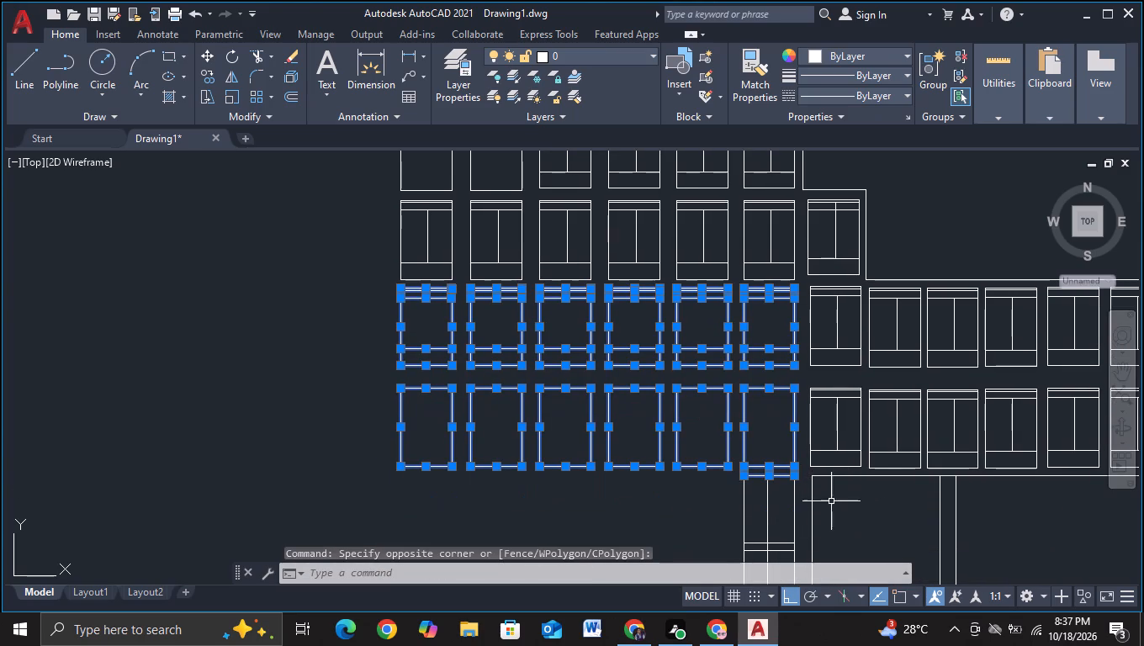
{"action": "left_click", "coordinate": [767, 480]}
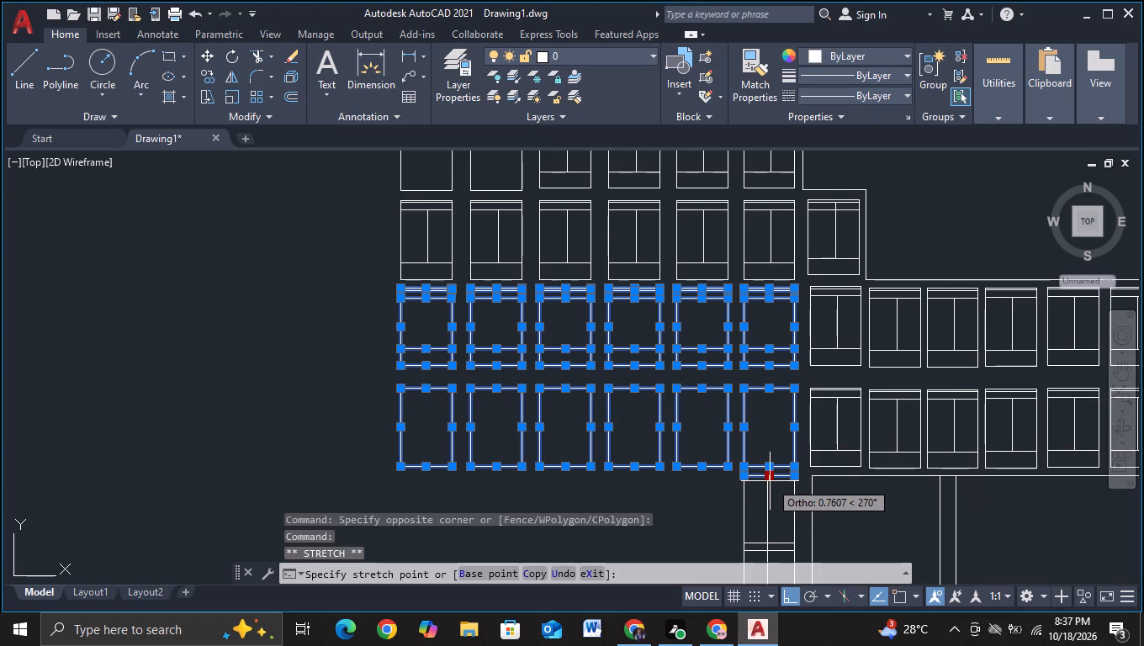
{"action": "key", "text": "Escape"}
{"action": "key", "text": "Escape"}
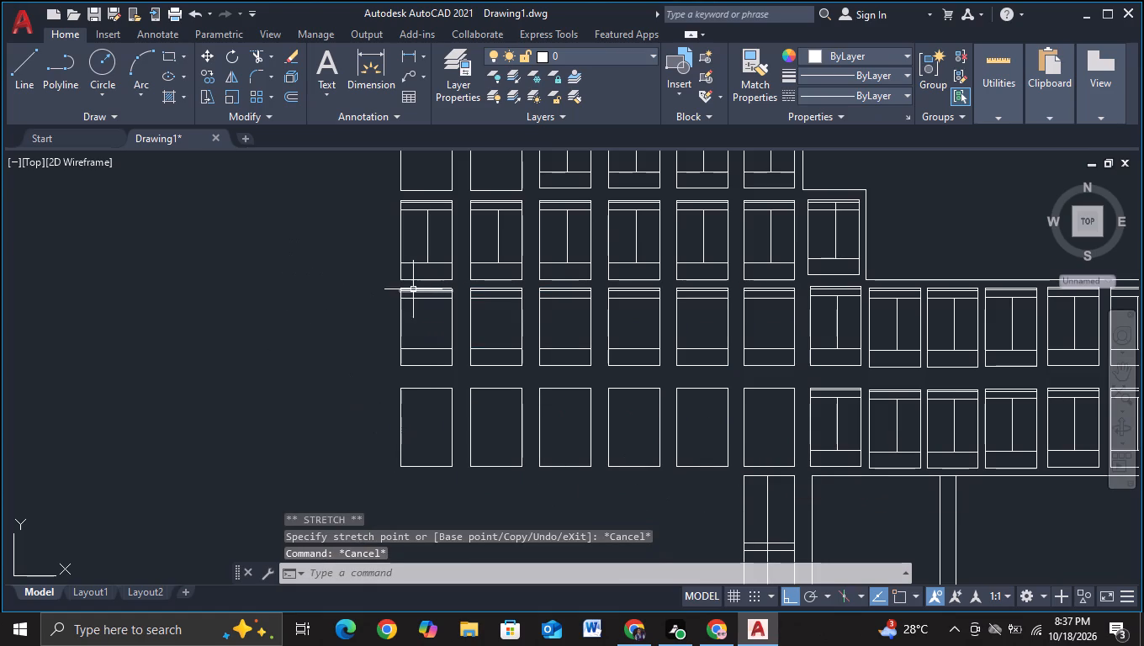
Erase the two lowest window rows of the left wing, six windows in each row.
{"action": "left_click", "coordinate": [389, 284]}
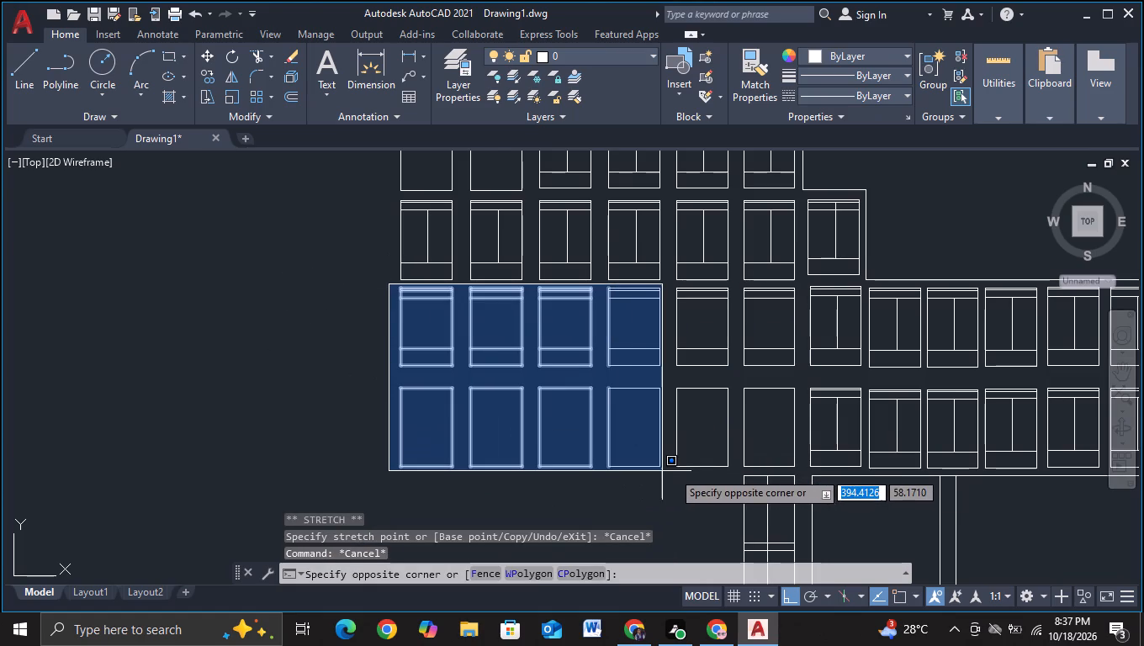
{"action": "left_click", "coordinate": [798, 469]}
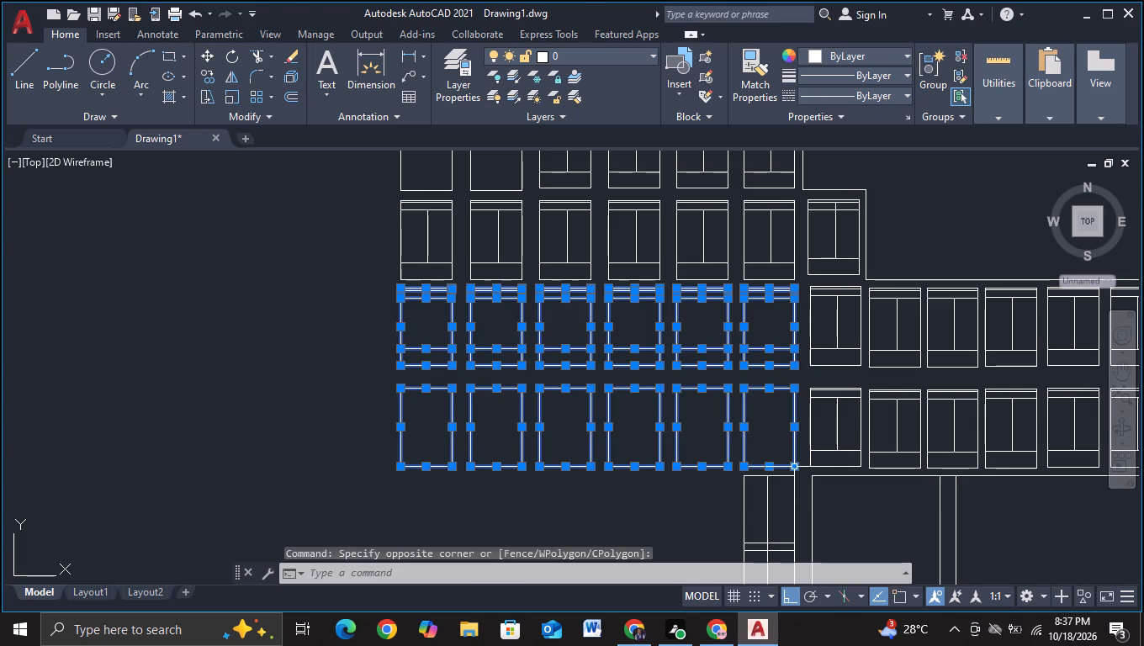
{"action": "key", "text": "Delete"}
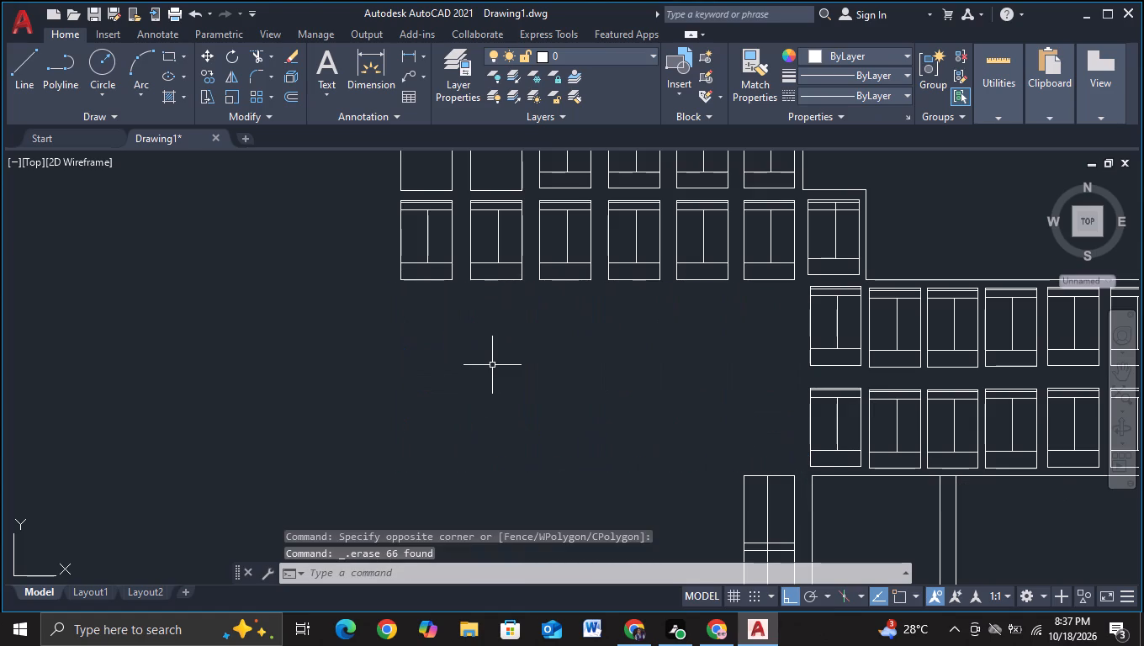
{"action": "key", "text": "Escape"}
Copy the leftmost tall window of the tower's top row to below the rightmost of the left wing's six aligned window columns, about 84.4 units away.
{"action": "middle_click_drag", "start_coordinate": [487, 389], "coordinate": [372, 373]}
{"action": "scroll", "coordinate": [378, 372], "scroll_direction": "down", "scroll_amount": 3}
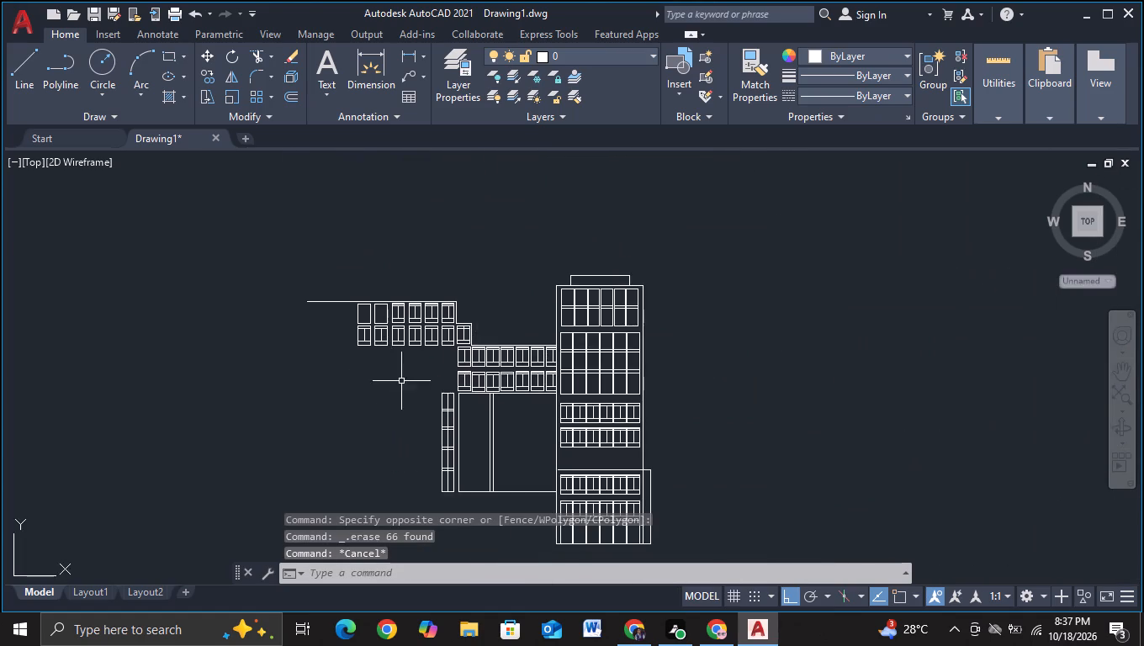
{"action": "middle_click_drag", "start_coordinate": [403, 382], "coordinate": [411, 310]}
{"action": "scroll", "coordinate": [657, 357], "scroll_direction": "up", "scroll_amount": 2}
{"action": "middle_click_drag", "start_coordinate": [694, 405], "coordinate": [705, 434]}
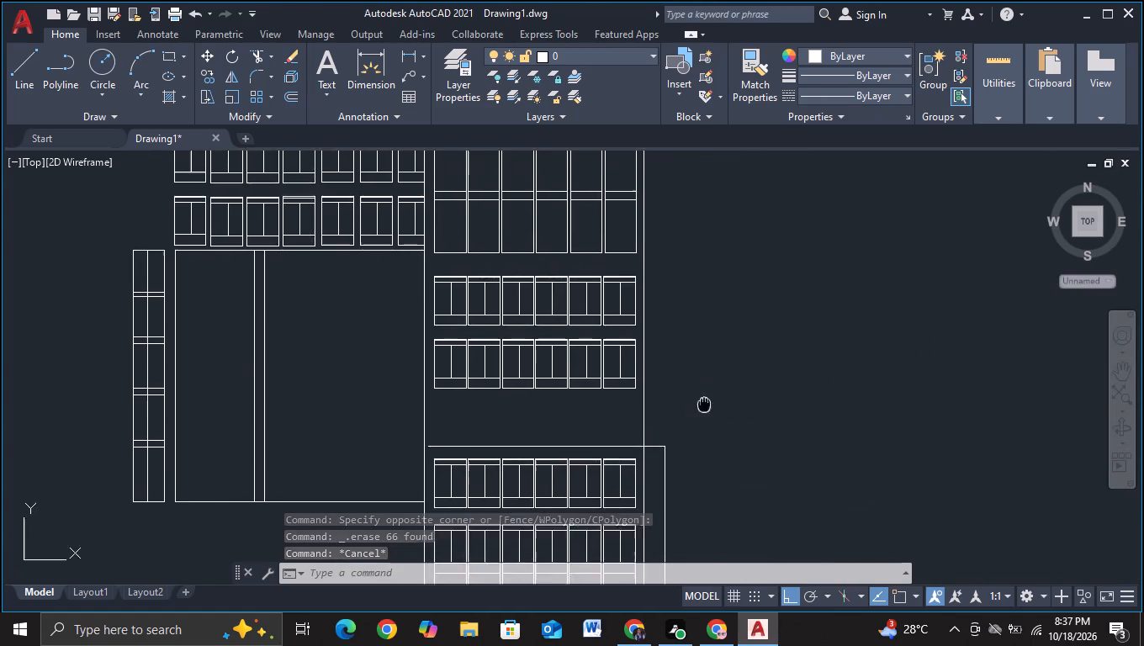
{"action": "middle_click_drag", "start_coordinate": [705, 434], "coordinate": [720, 498]}
{"action": "middle_click_drag", "start_coordinate": [713, 416], "coordinate": [739, 536]}
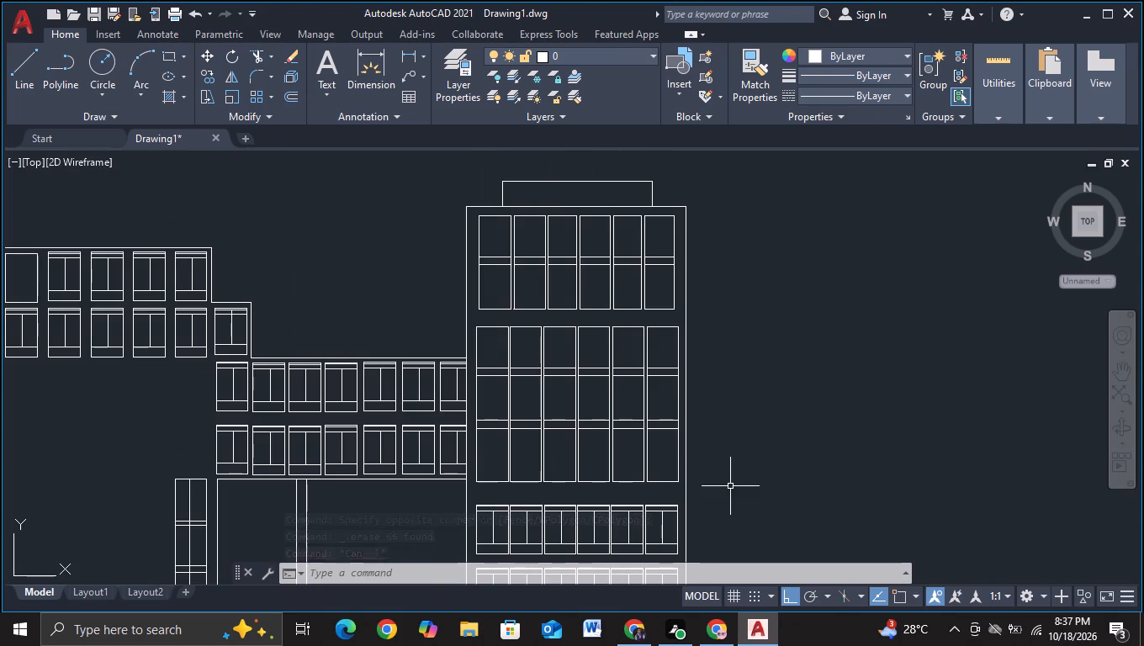
{"action": "middle_click_drag", "start_coordinate": [709, 429], "coordinate": [737, 484]}
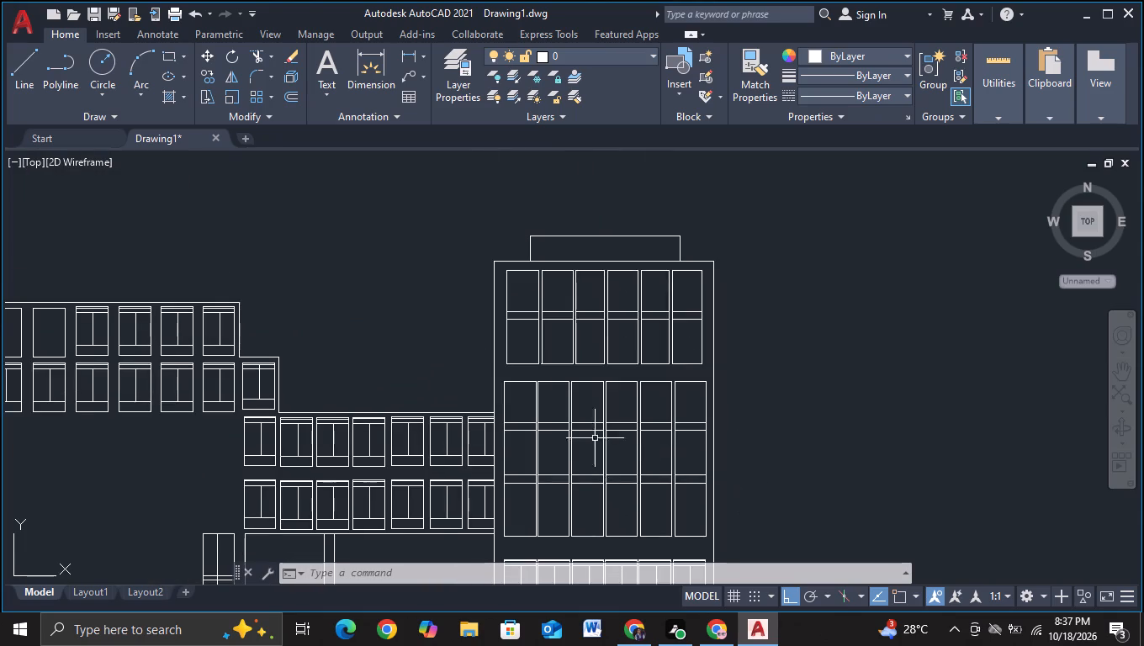
{"action": "scroll", "coordinate": [476, 298], "scroll_direction": "up", "scroll_amount": 1}
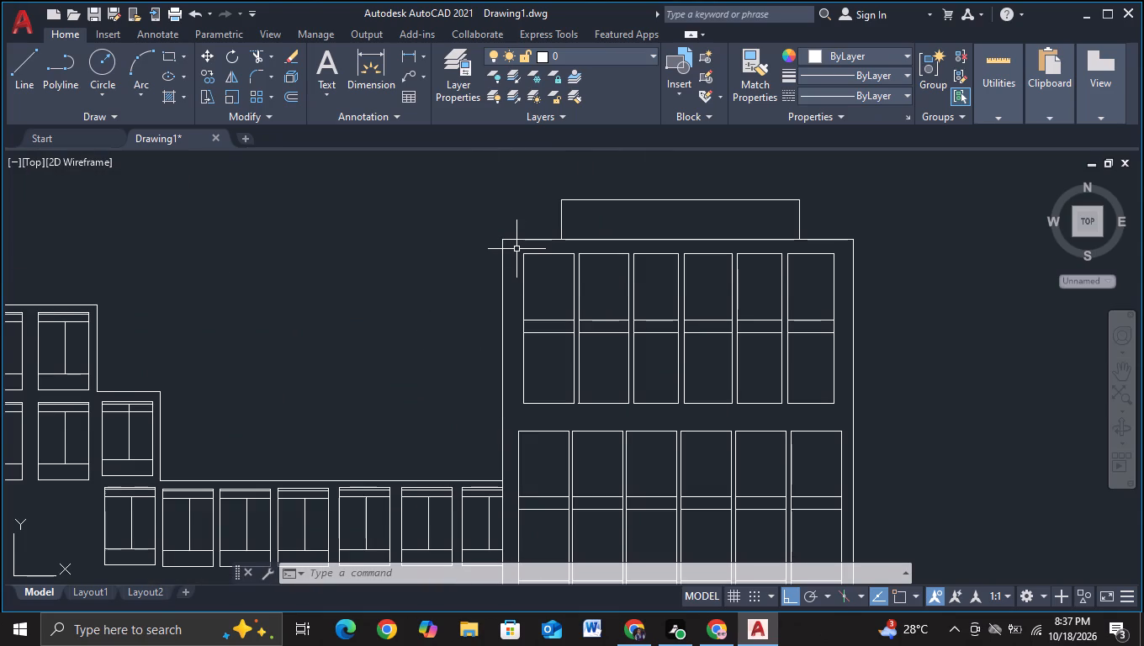
{"action": "left_click", "coordinate": [516, 249]}
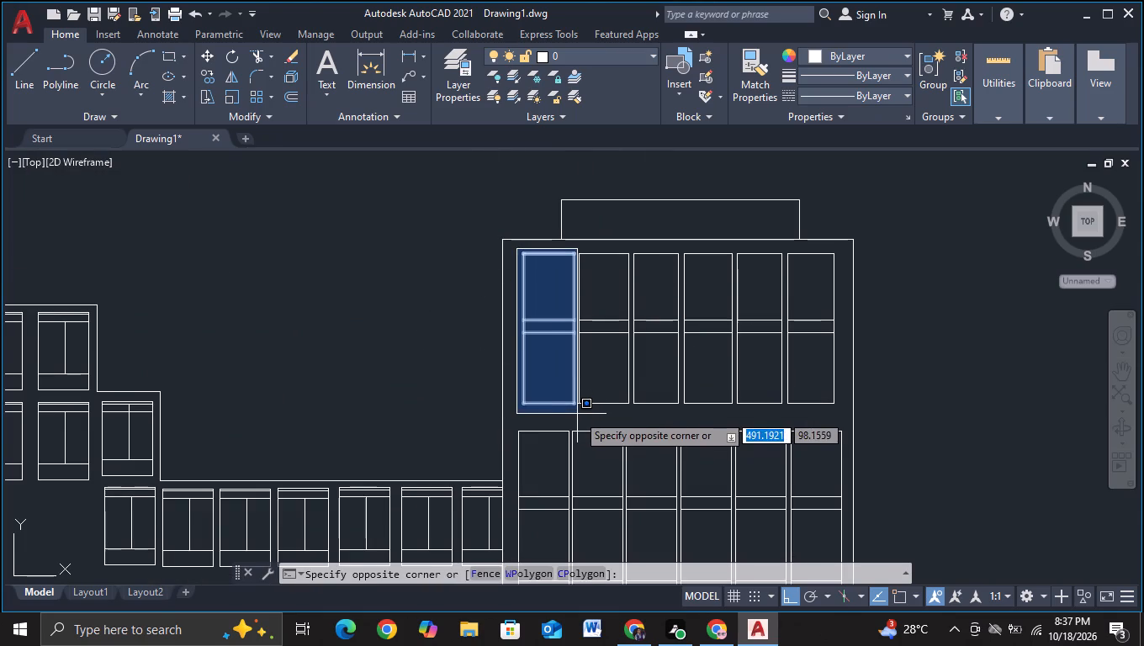
{"action": "left_click", "coordinate": [577, 414]}
{"action": "key", "text": "c"}
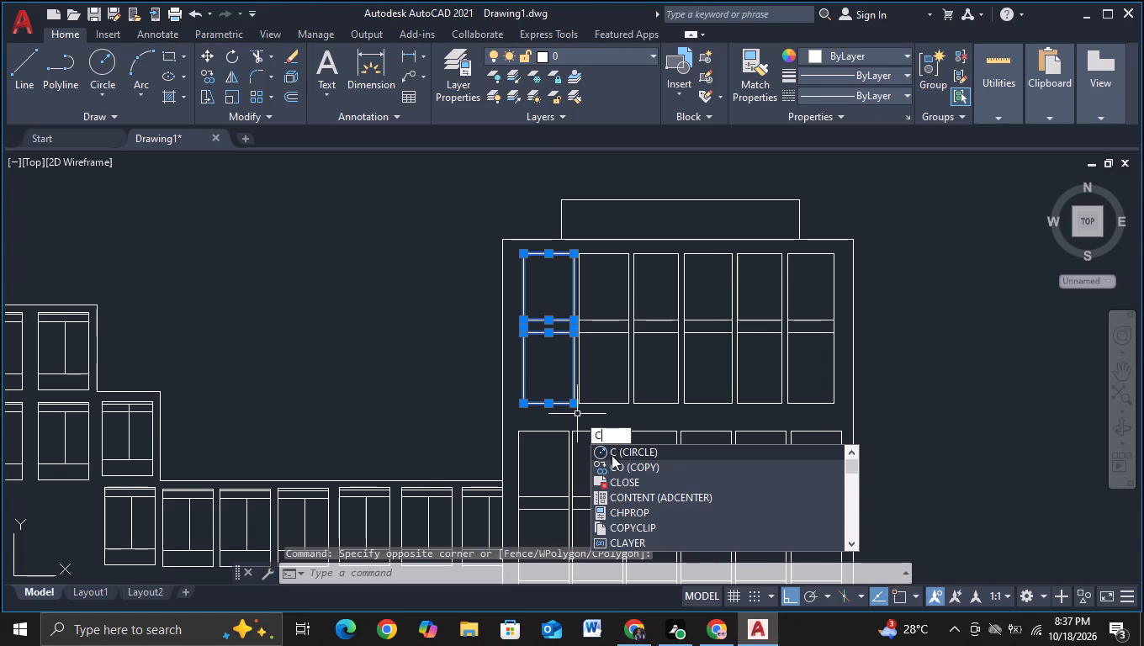
{"action": "left_click", "coordinate": [612, 461]}
{"action": "left_click", "coordinate": [554, 368]}
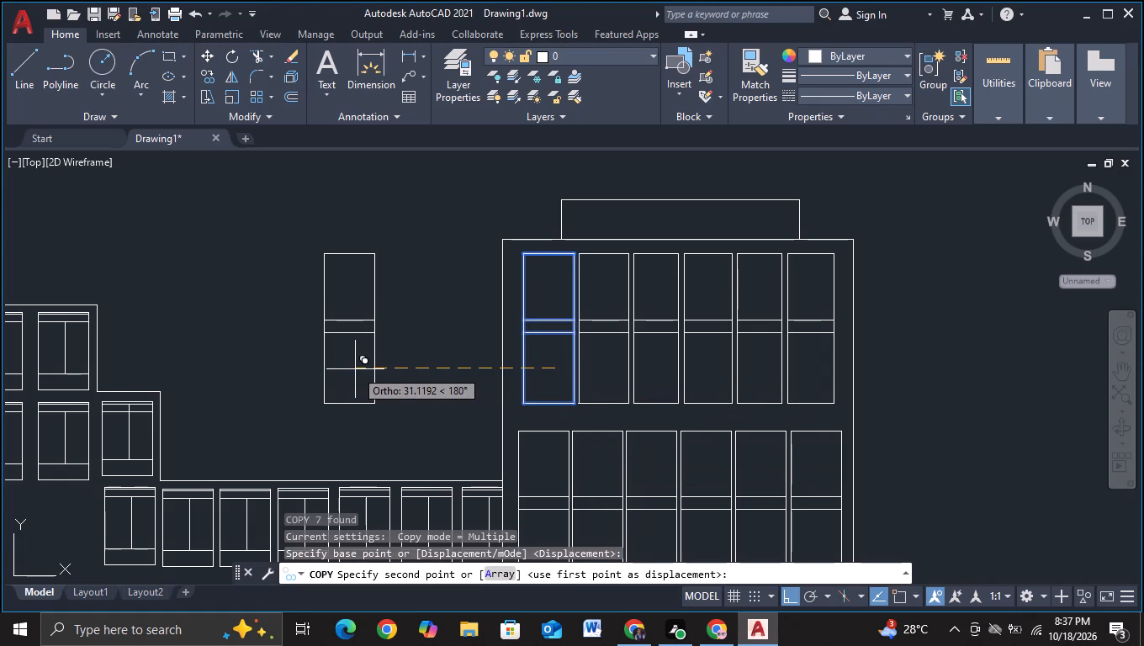
{"action": "key", "text": "F8"}
{"action": "scroll", "coordinate": [357, 368], "scroll_direction": "down", "scroll_amount": 2}
{"action": "middle_click_drag", "start_coordinate": [357, 368], "coordinate": [510, 312]}
{"action": "scroll", "coordinate": [364, 400], "scroll_direction": "up", "scroll_amount": 1}
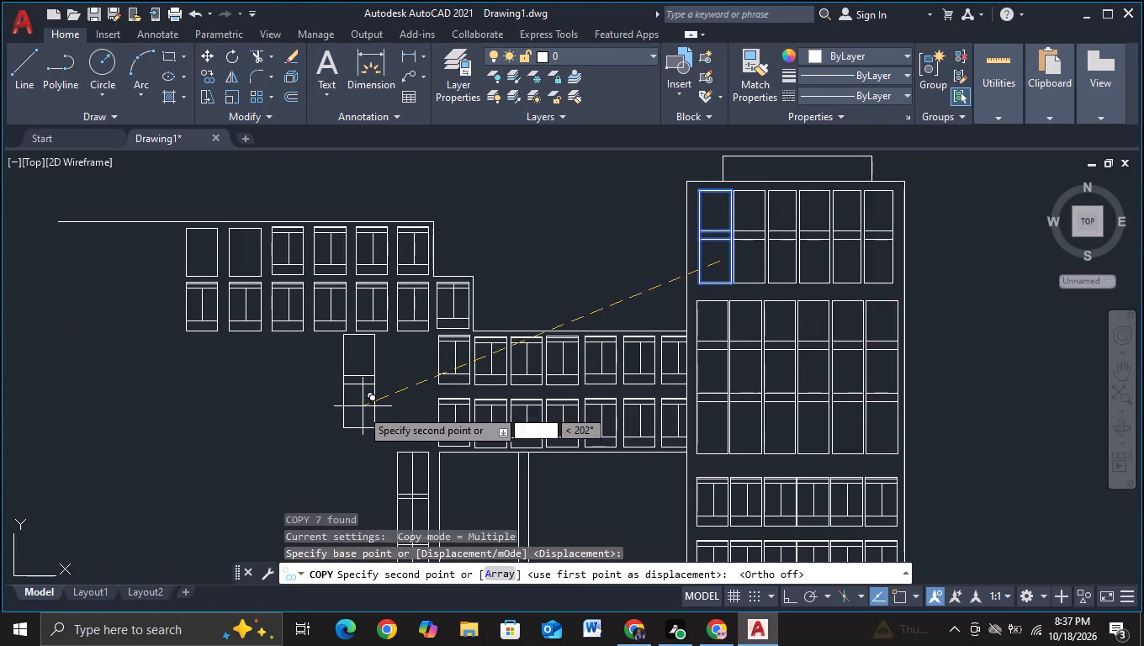
{"action": "scroll", "coordinate": [360, 409], "scroll_direction": "up", "scroll_amount": 1}
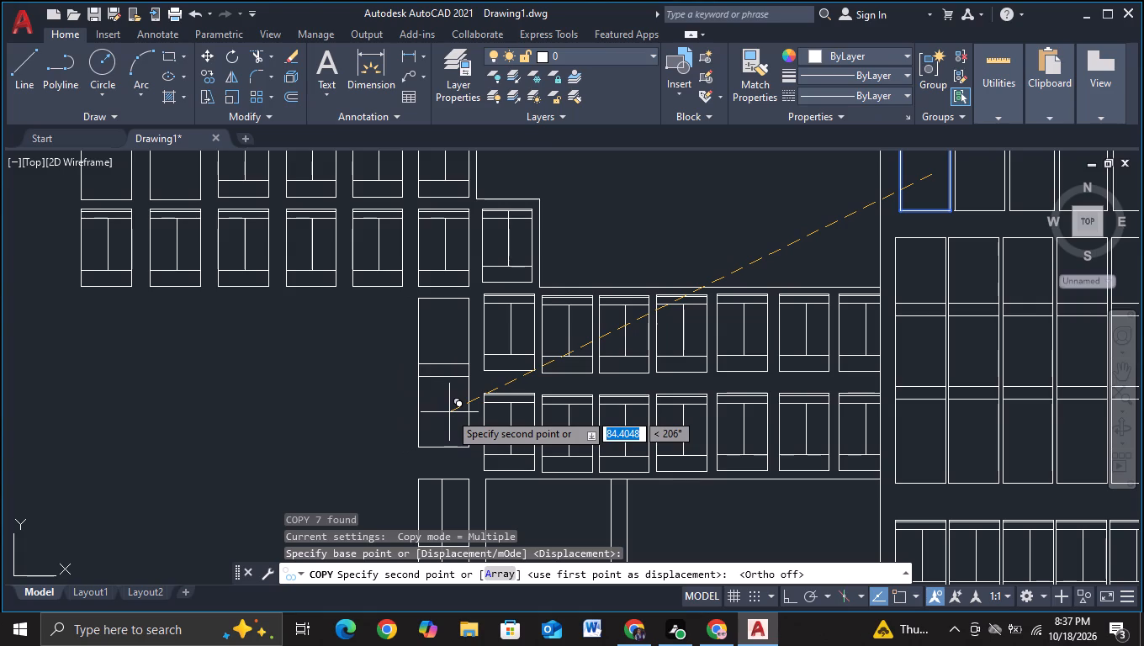
{"action": "left_click", "coordinate": [449, 412]}
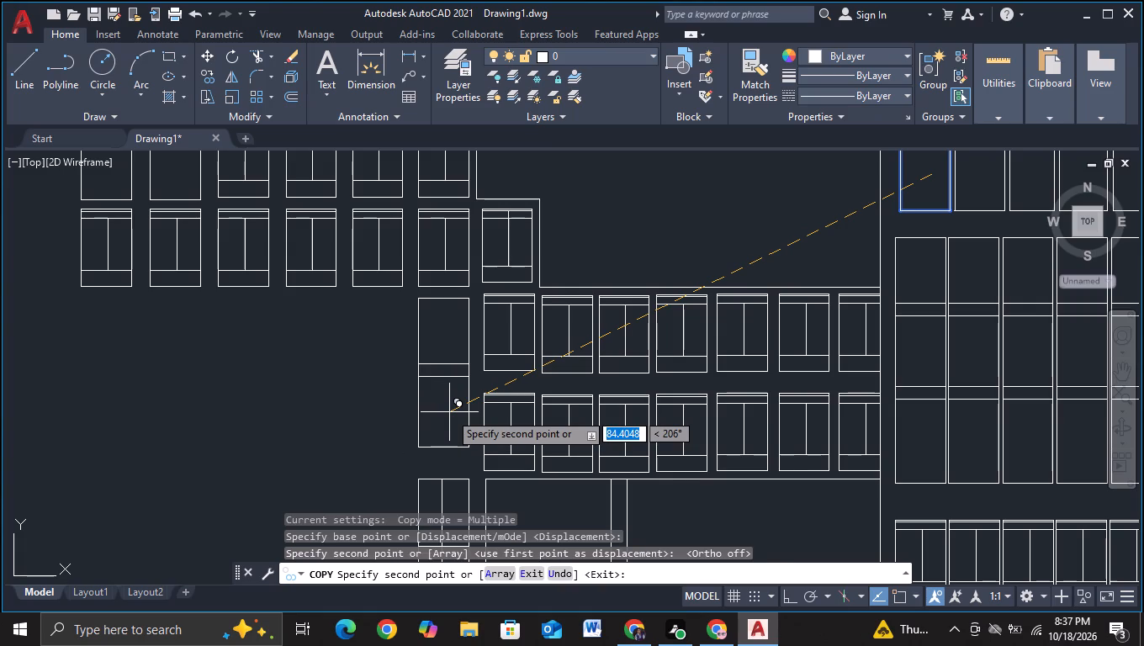
{"action": "key", "text": "Escape"}
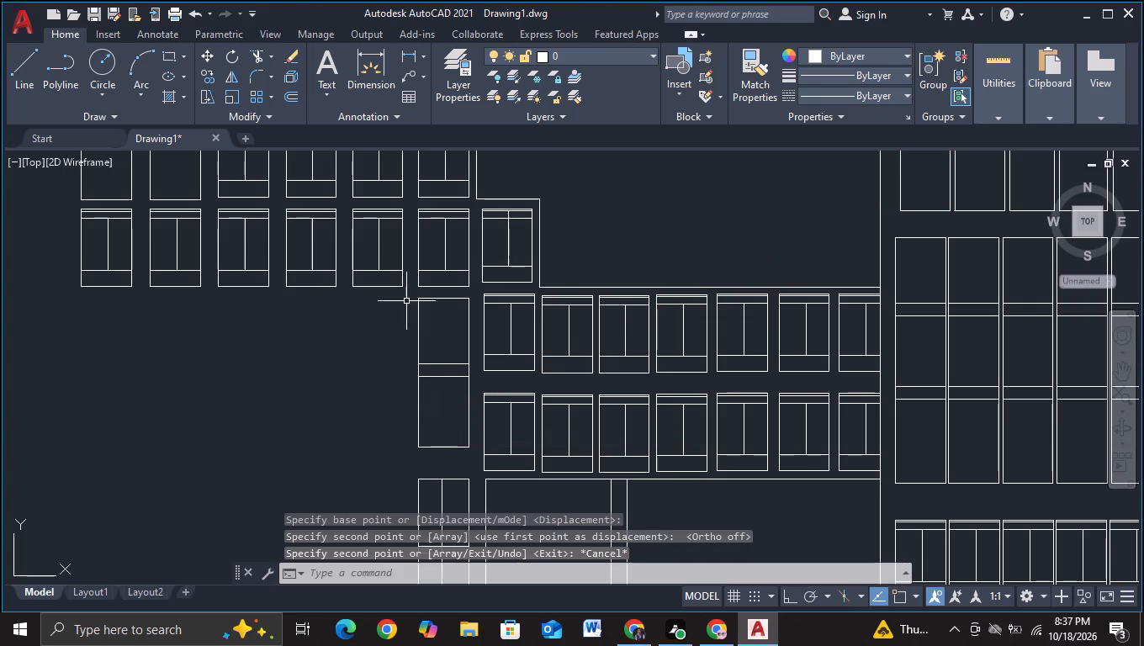
Copy the new tall window horizontally to the left five times, one beneath each remaining window column, the farthest about 53.1 units away.
{"action": "left_click", "coordinate": [410, 291]}
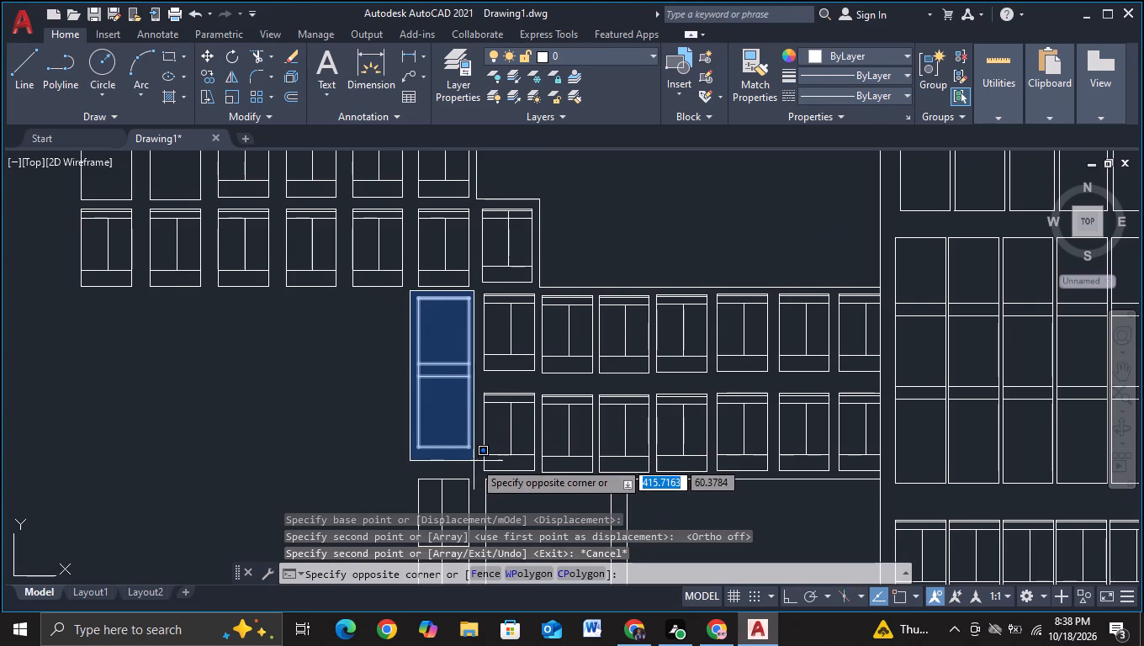
{"action": "left_click", "coordinate": [474, 460]}
{"action": "key", "text": "c"}
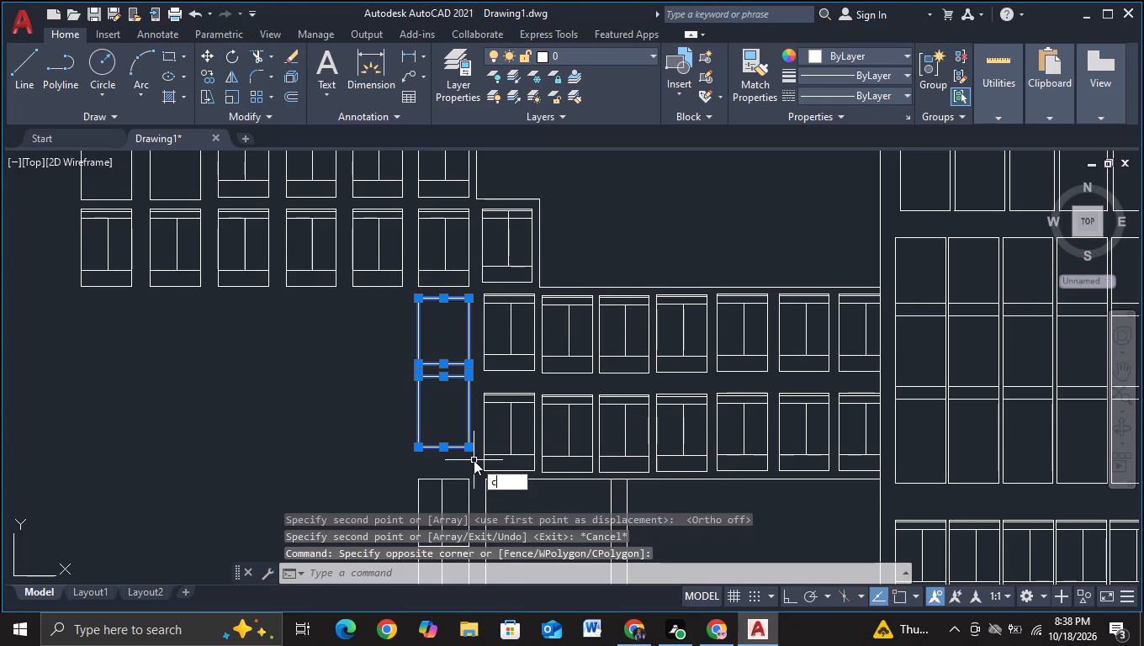
{"action": "key", "text": "F8"}
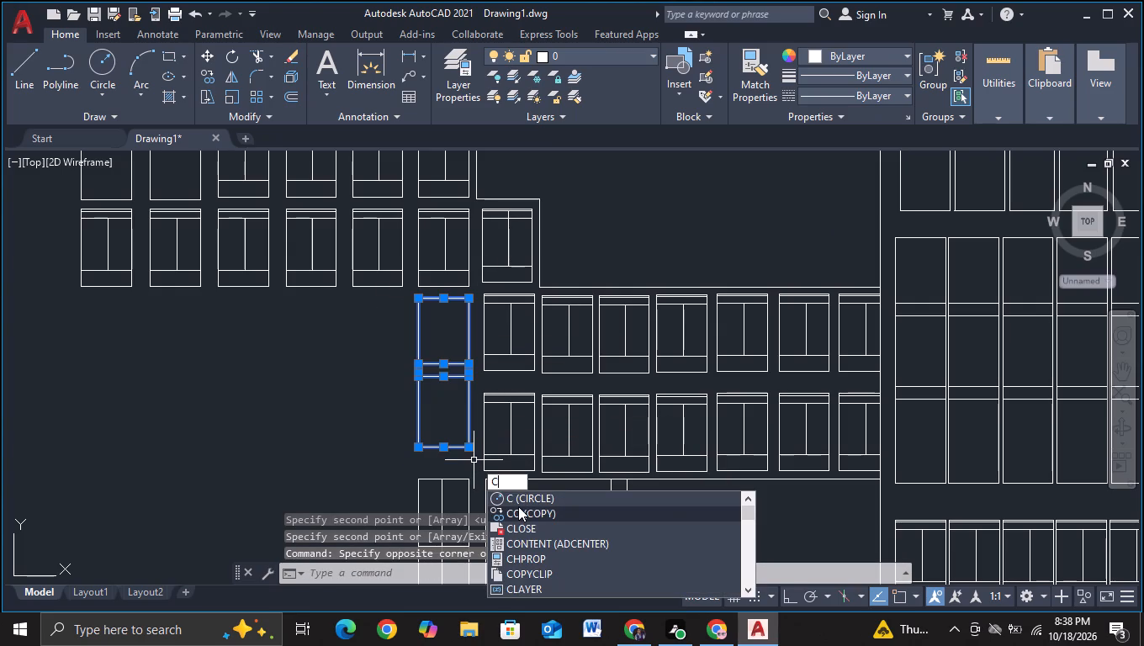
{"action": "left_click", "coordinate": [518, 506]}
{"action": "left_click", "coordinate": [448, 418]}
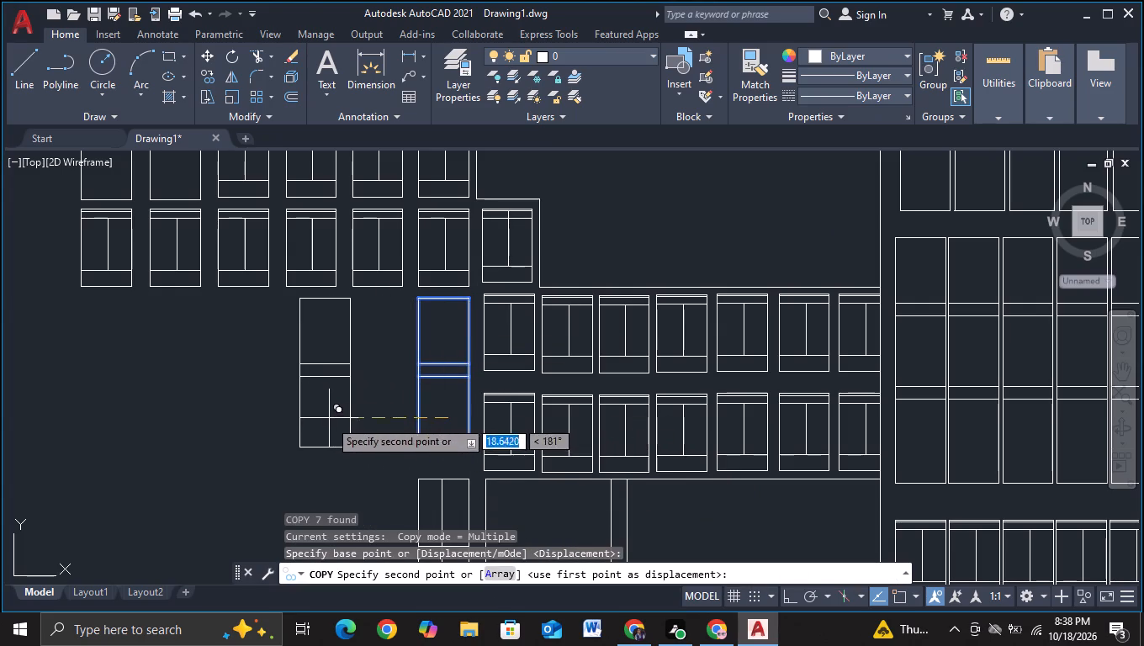
{"action": "key", "text": "F8"}
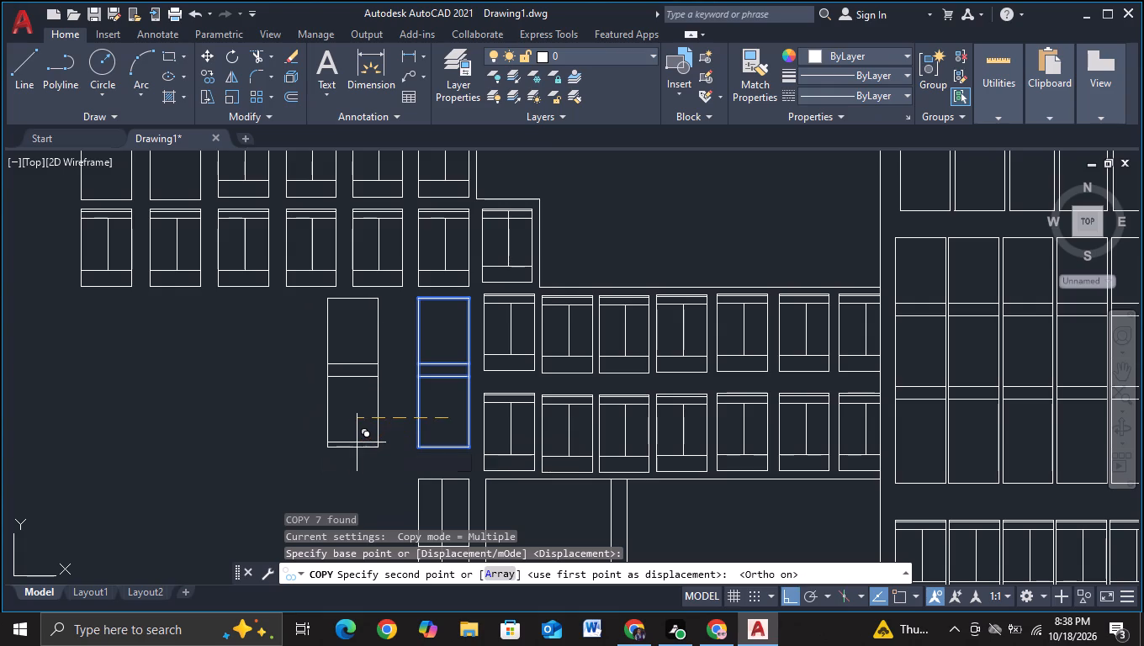
{"action": "left_click", "coordinate": [382, 439]}
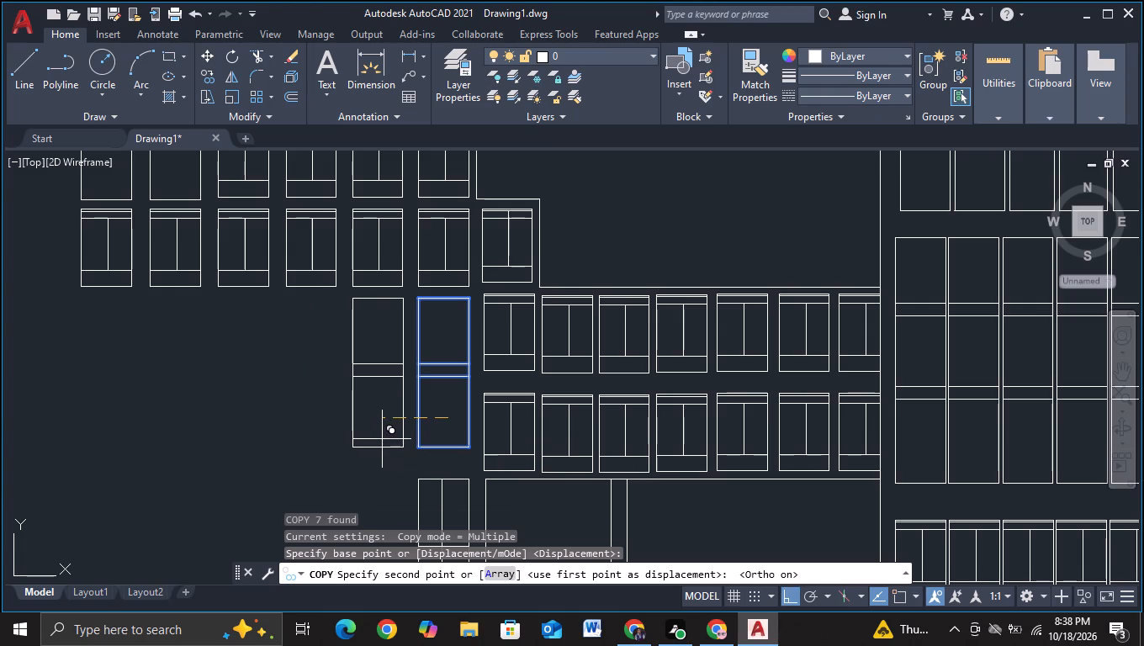
{"action": "left_click", "coordinate": [315, 432]}
{"action": "left_click", "coordinate": [247, 424]}
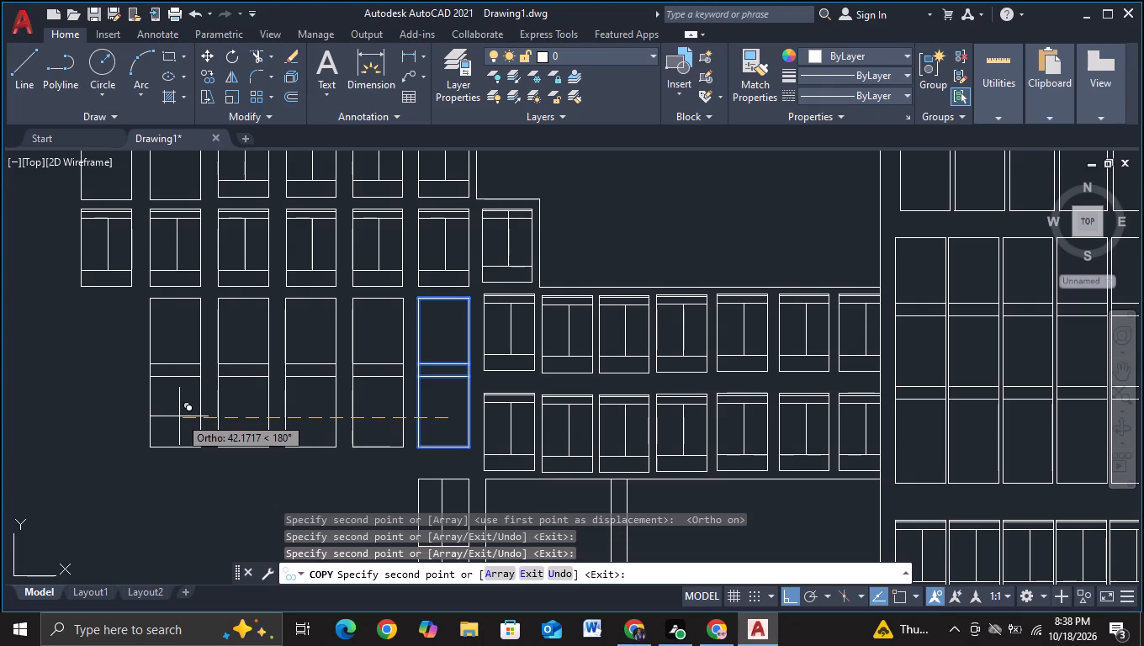
{"action": "left_click", "coordinate": [179, 416]}
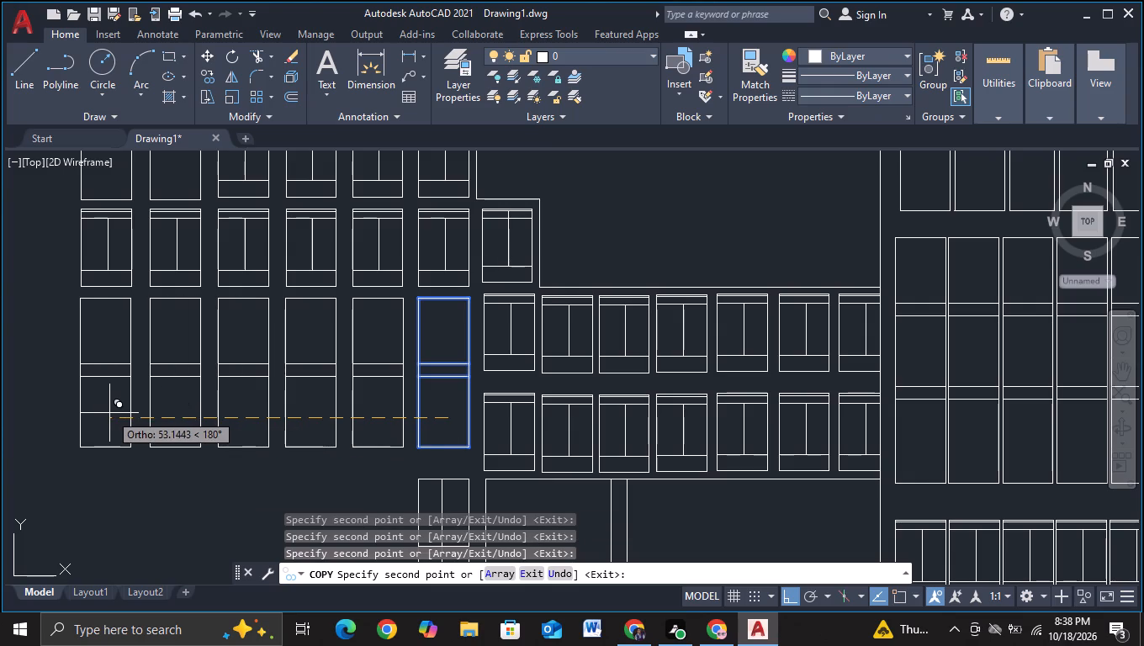
{"action": "left_click", "coordinate": [109, 413]}
{"action": "key", "text": "Escape"}
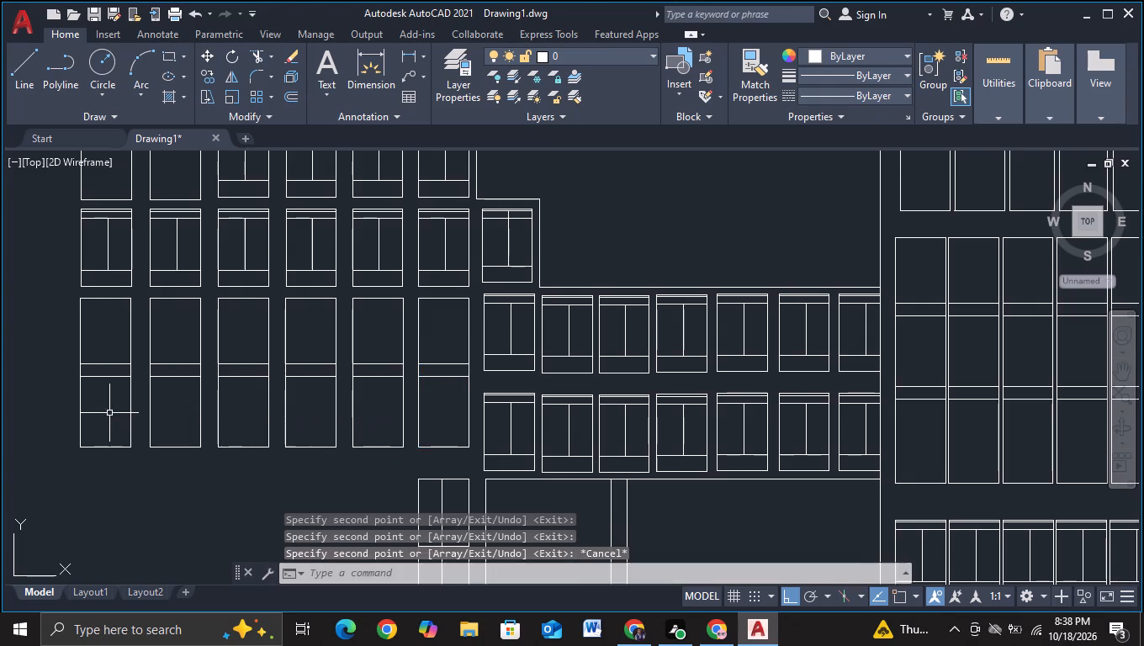
Move the tall multi-pane window strip below the left wing's rightmost tall window straight up about 2.1 units.
{"action": "scroll", "coordinate": [171, 389], "scroll_direction": "down", "scroll_amount": 2}
{"action": "middle_click_drag", "start_coordinate": [187, 454], "coordinate": [218, 415]}
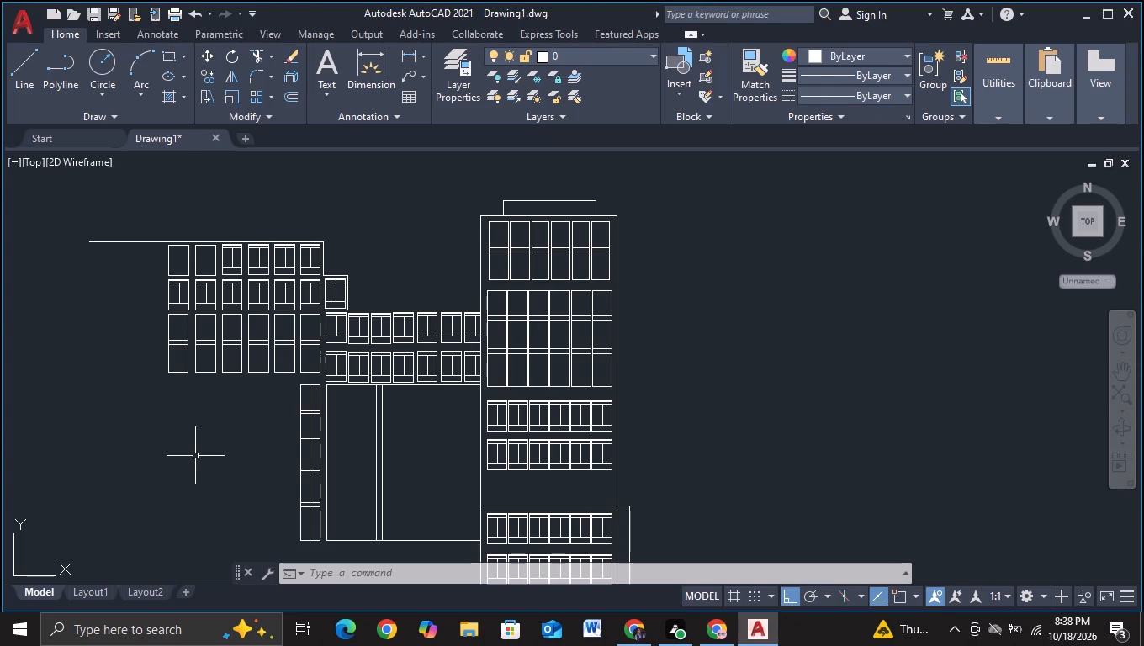
{"action": "middle_click_drag", "start_coordinate": [225, 495], "coordinate": [225, 453]}
{"action": "scroll", "coordinate": [228, 447], "scroll_direction": "up", "scroll_amount": 1}
{"action": "middle_click_drag", "start_coordinate": [254, 494], "coordinate": [247, 464]}
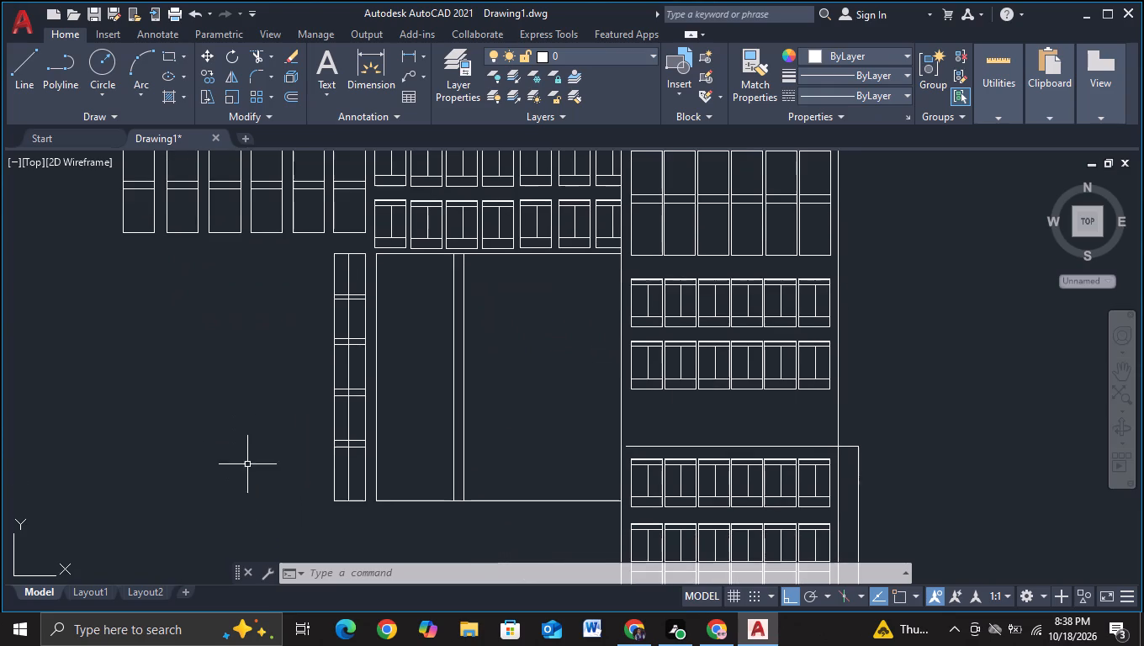
{"action": "left_click", "coordinate": [323, 245]}
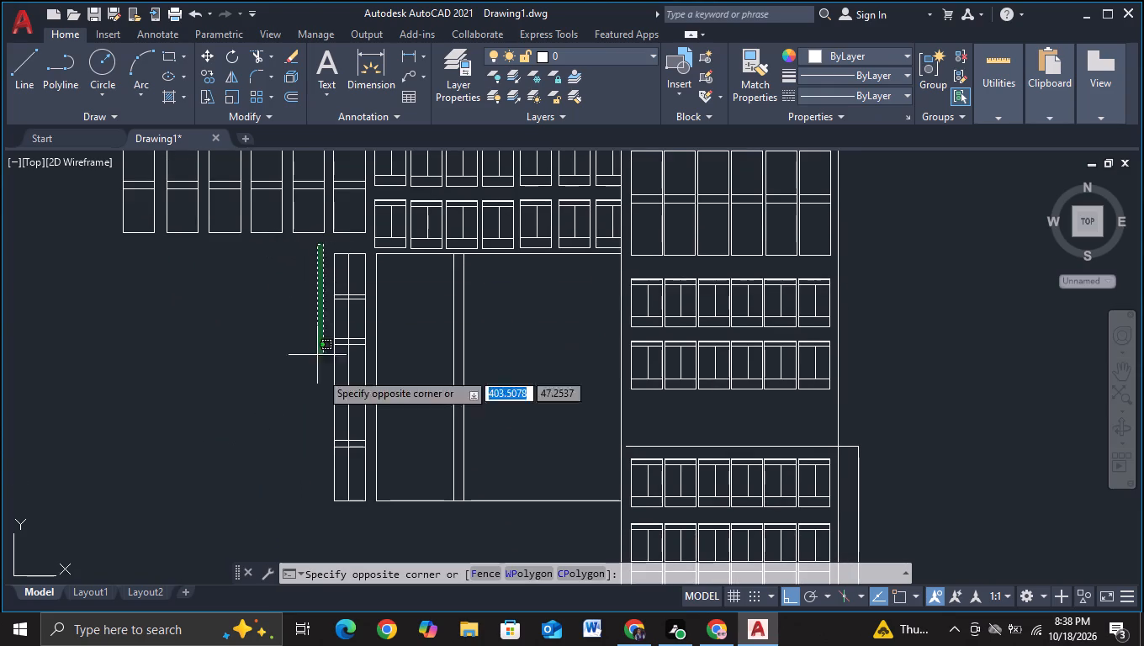
{"action": "left_click", "coordinate": [371, 511]}
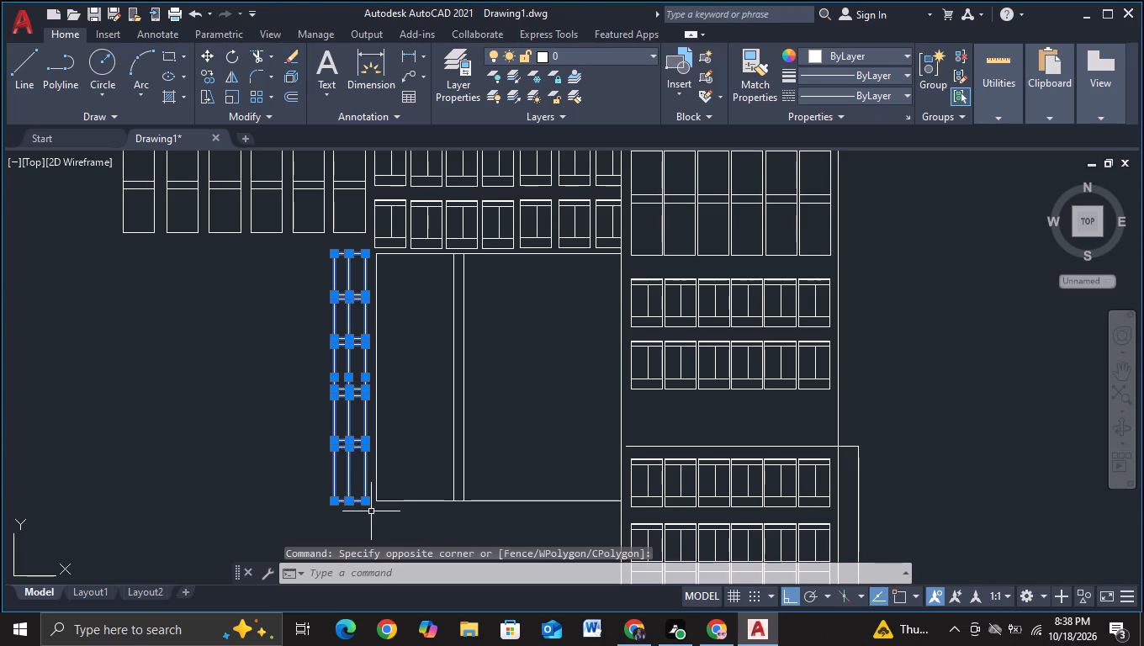
{"action": "key", "text": "m"}
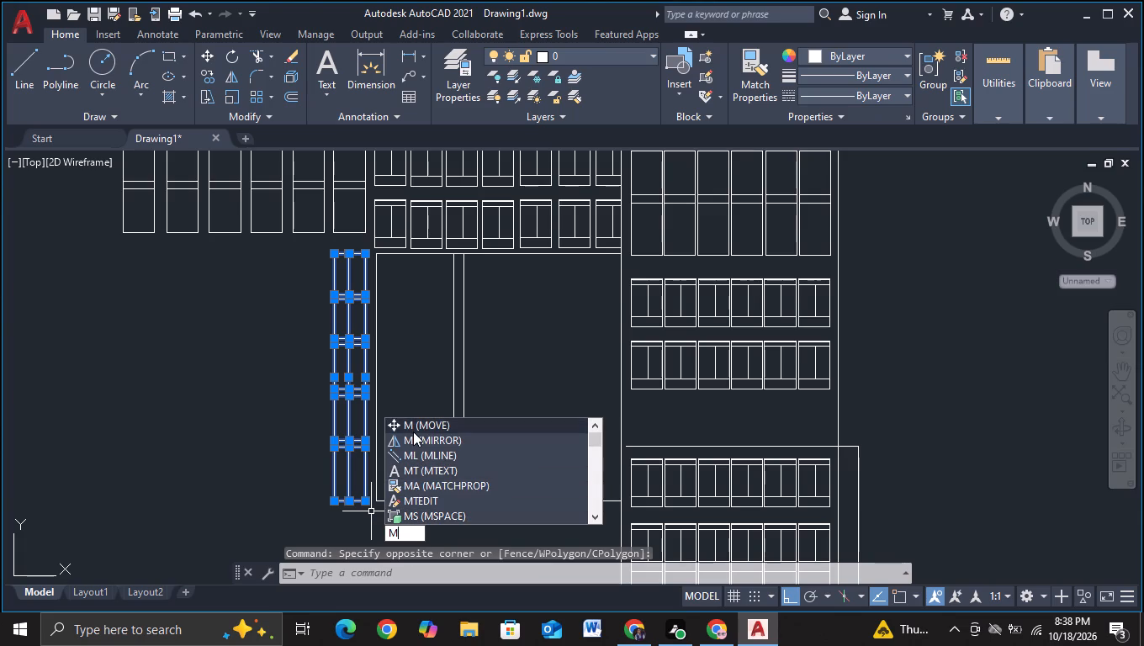
{"action": "left_click", "coordinate": [413, 432]}
{"action": "left_click", "coordinate": [357, 437]}
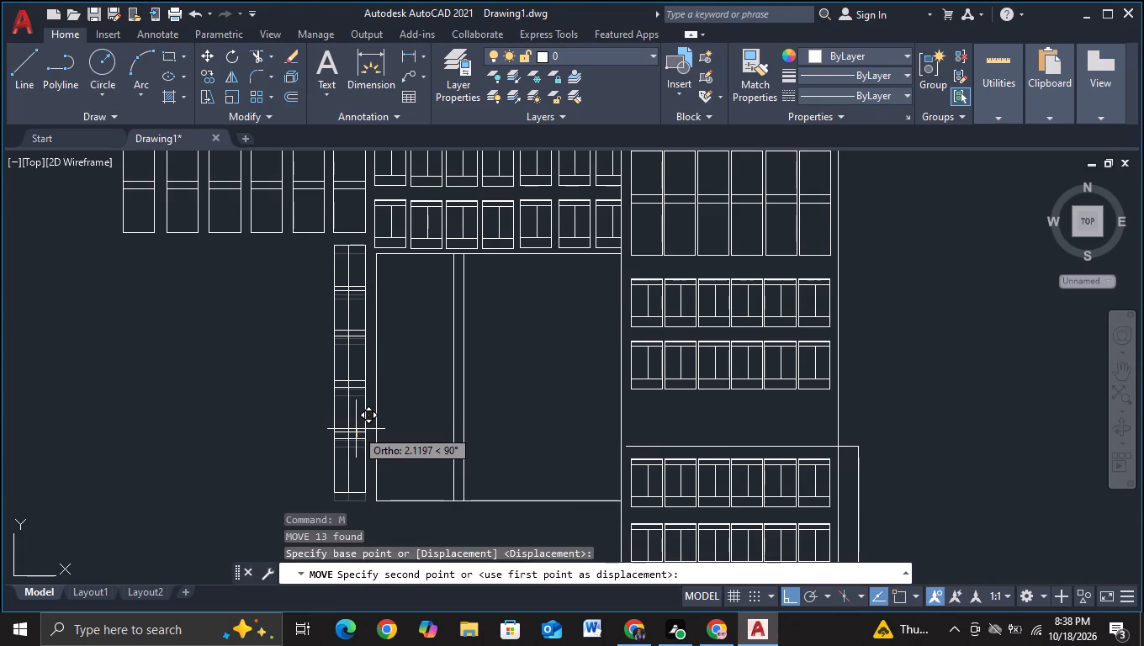
{"action": "left_click", "coordinate": [356, 429]}
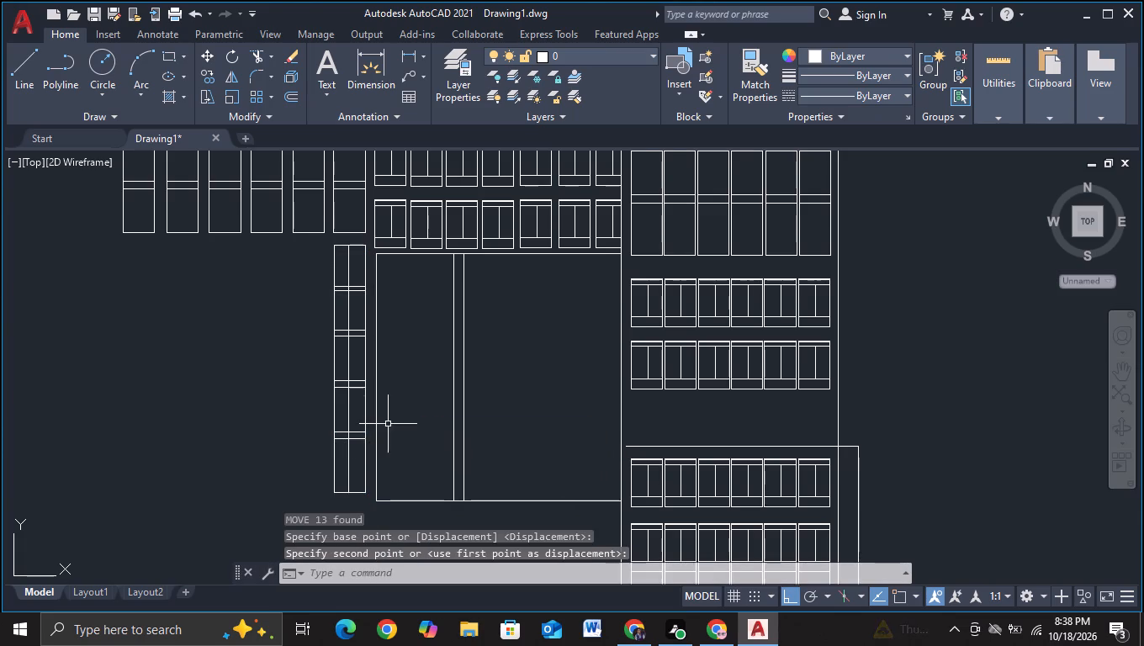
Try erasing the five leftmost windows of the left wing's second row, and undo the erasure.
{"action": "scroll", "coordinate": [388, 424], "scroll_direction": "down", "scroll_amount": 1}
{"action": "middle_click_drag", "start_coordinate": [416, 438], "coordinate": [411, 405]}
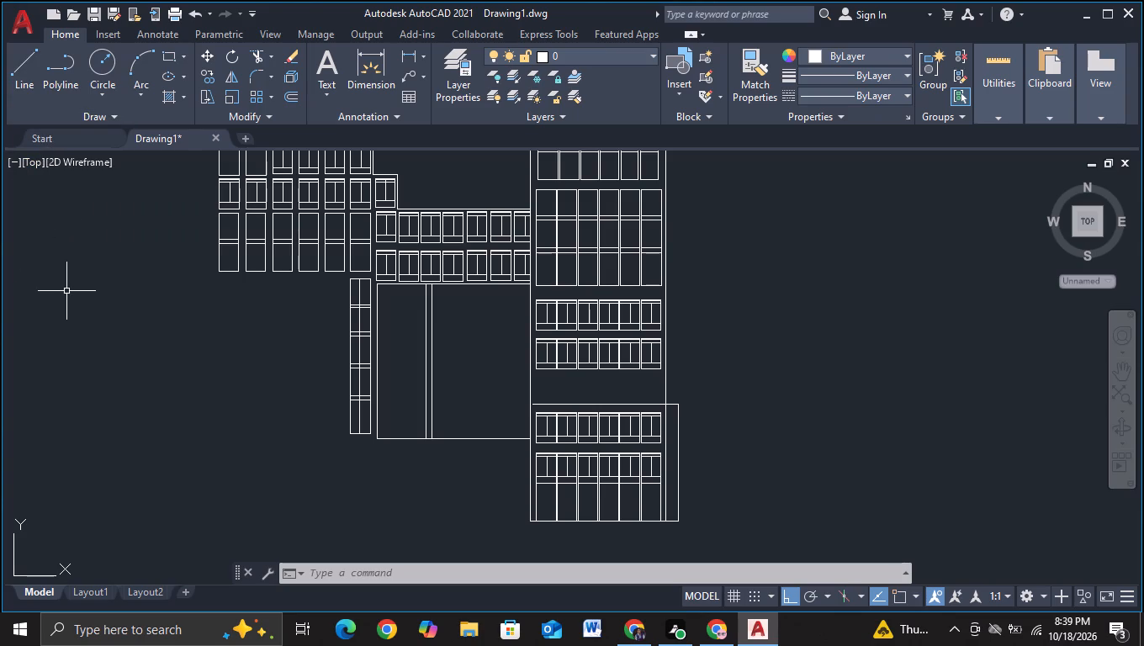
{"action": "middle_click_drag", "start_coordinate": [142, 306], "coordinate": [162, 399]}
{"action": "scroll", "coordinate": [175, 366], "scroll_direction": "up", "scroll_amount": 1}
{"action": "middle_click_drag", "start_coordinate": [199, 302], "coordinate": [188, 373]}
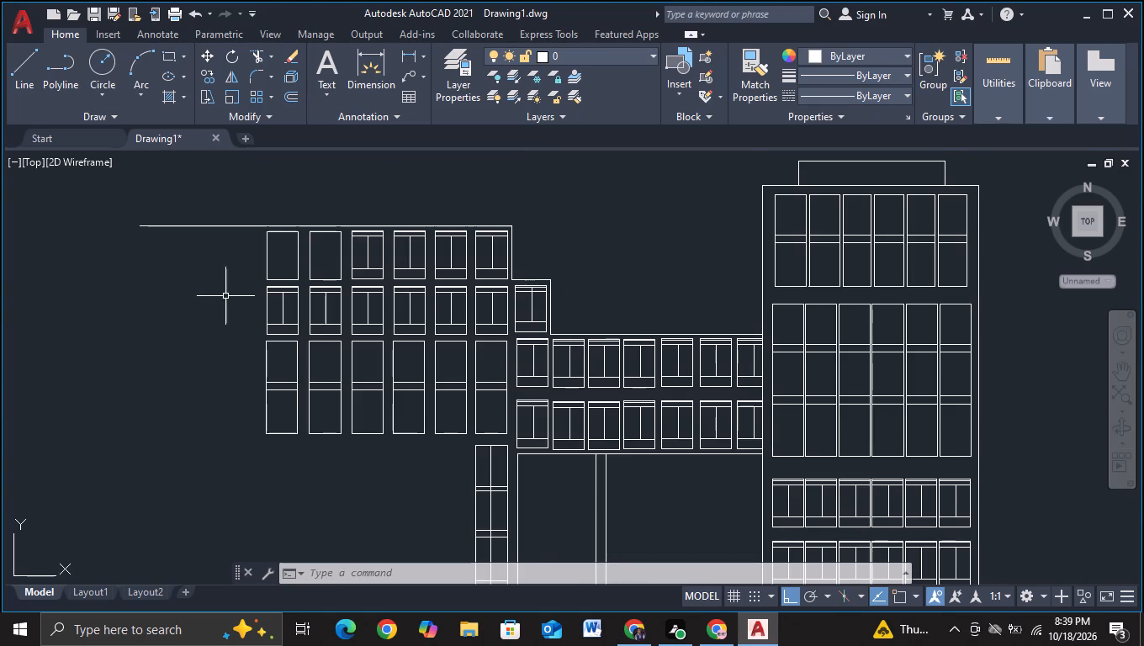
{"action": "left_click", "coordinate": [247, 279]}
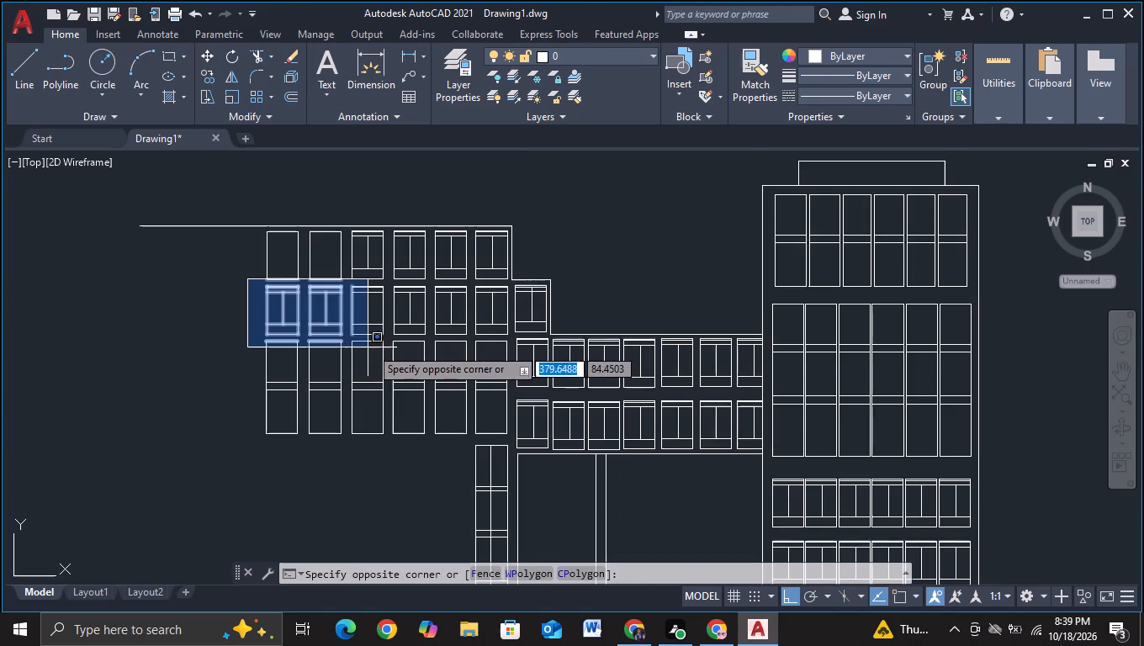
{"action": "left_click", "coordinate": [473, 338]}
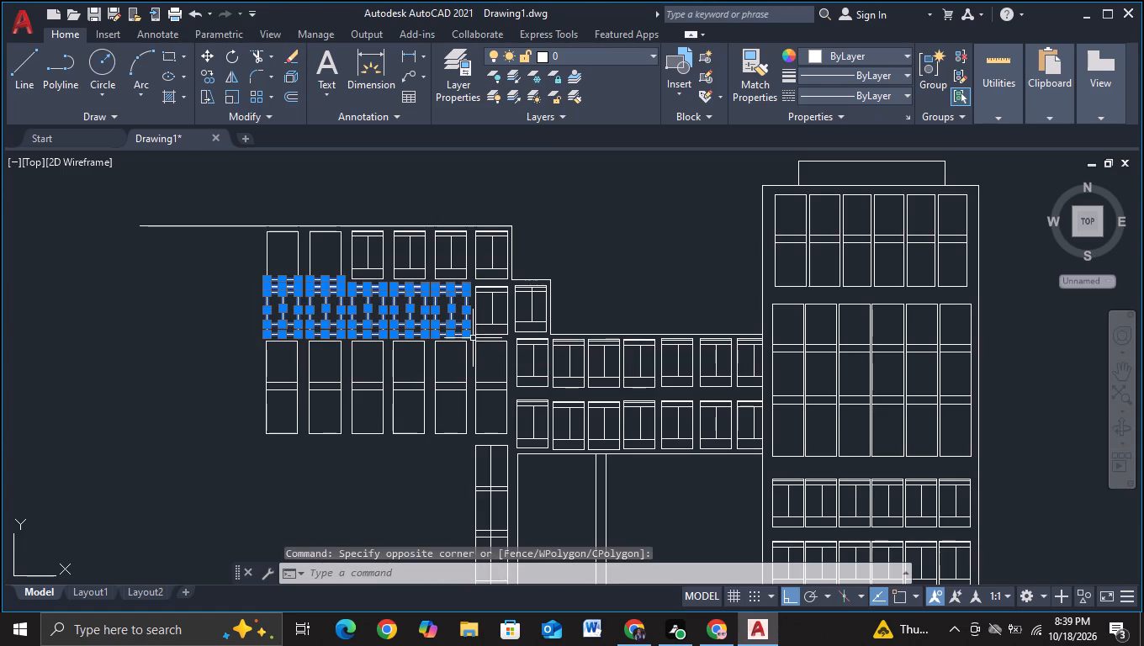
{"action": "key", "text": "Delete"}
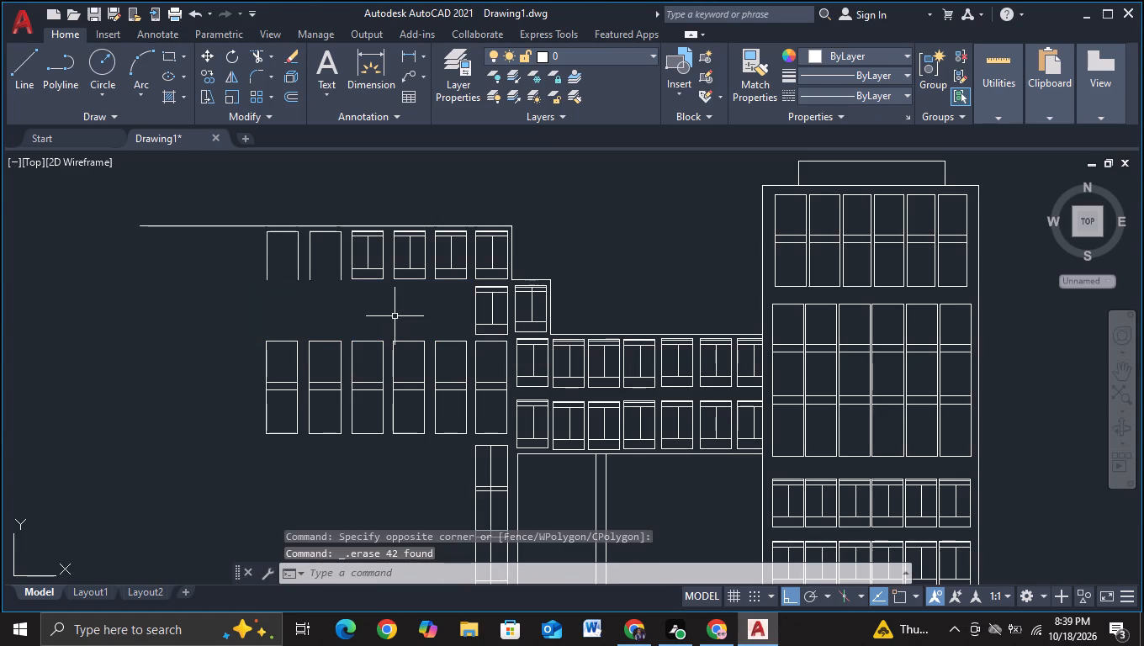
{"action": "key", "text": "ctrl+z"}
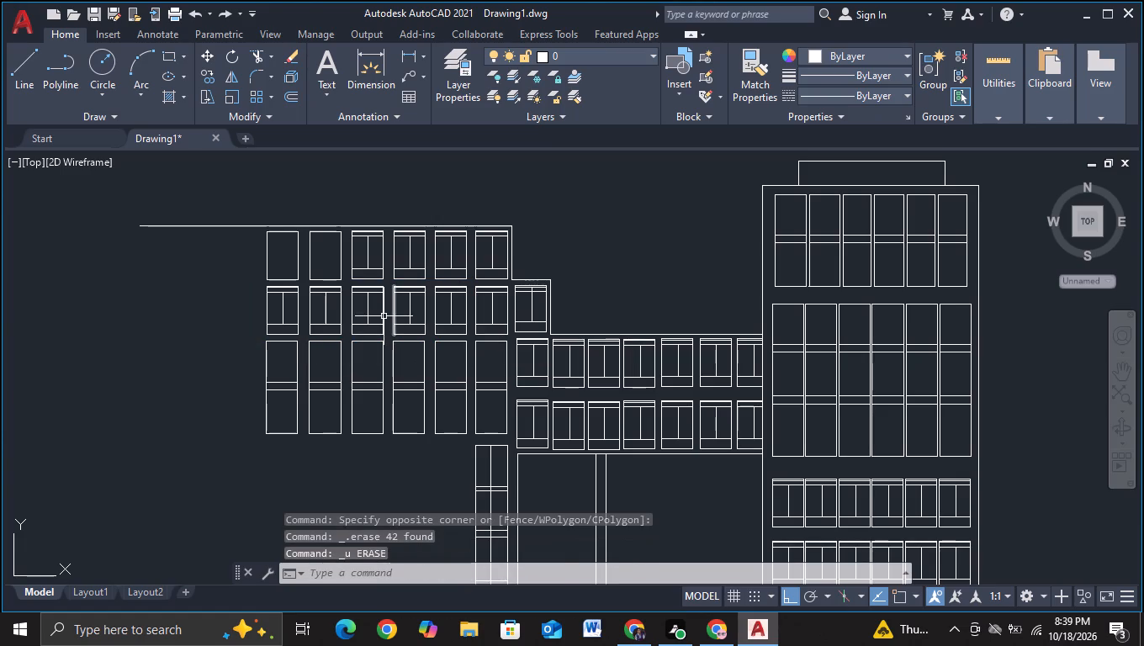
Erase the five leftmost windows of the left wing's second row, leaving the top-row outlines intact.
{"action": "scroll", "coordinate": [262, 309], "scroll_direction": "up", "scroll_amount": 2}
{"action": "left_click", "coordinate": [252, 241]}
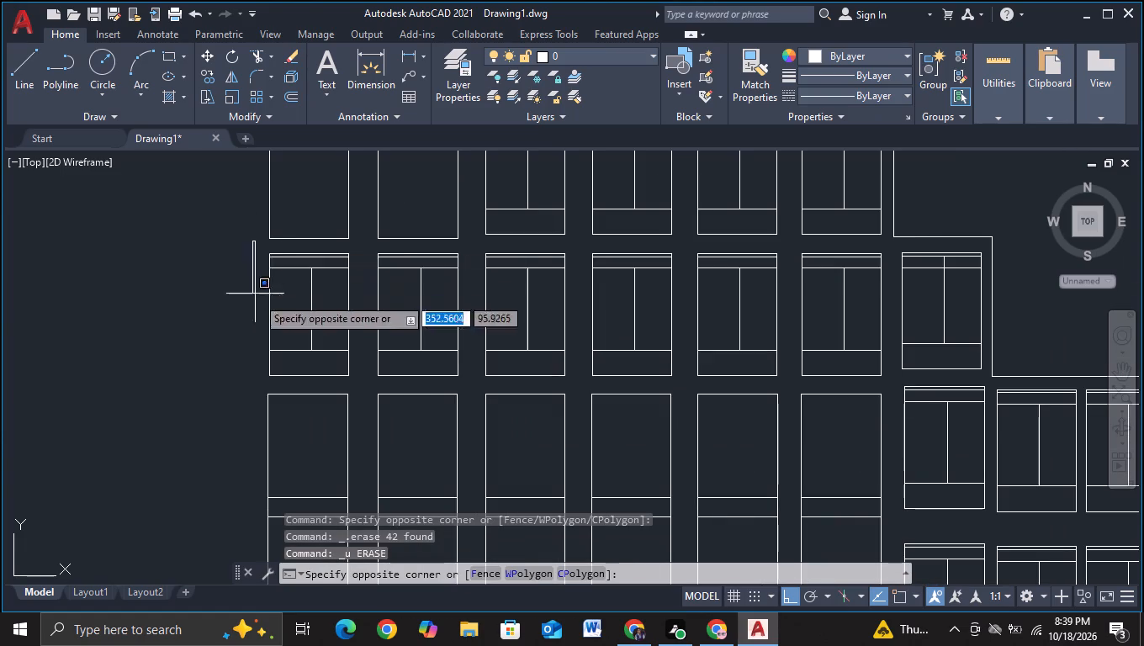
{"action": "left_click", "coordinate": [783, 384]}
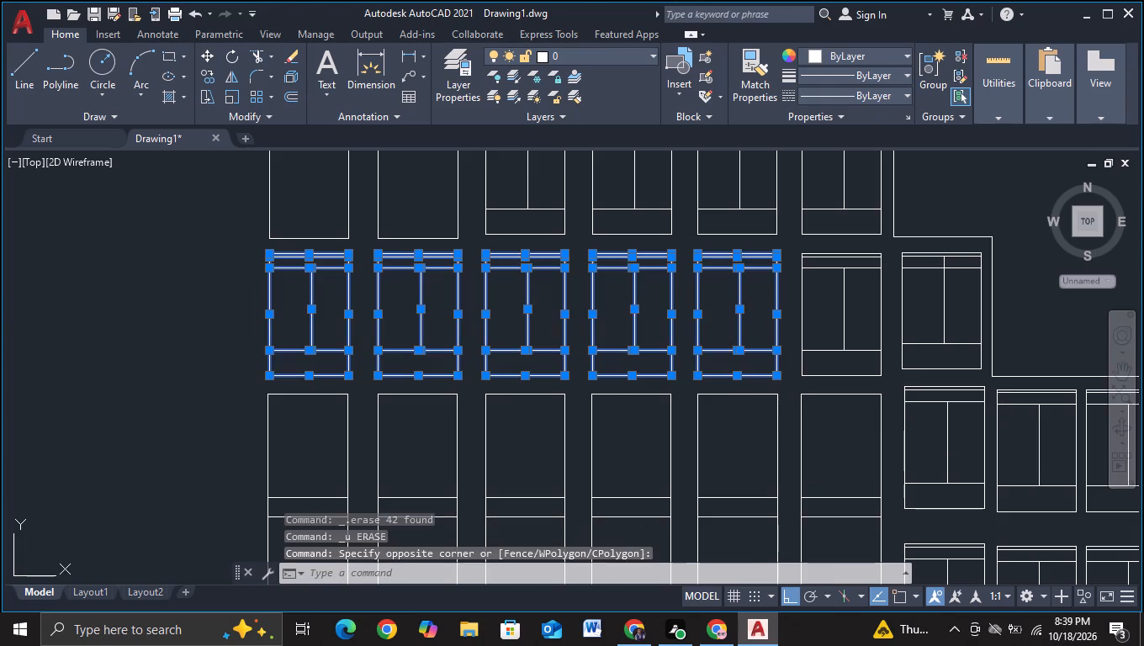
{"action": "key", "text": "Delete"}
Move the five leftmost tall windows of the left wing straight up about 13.7 units into the emptied second row.
{"action": "middle_click_drag", "start_coordinate": [589, 341], "coordinate": [585, 299]}
{"action": "scroll", "coordinate": [585, 299], "scroll_direction": "down", "scroll_amount": 2}
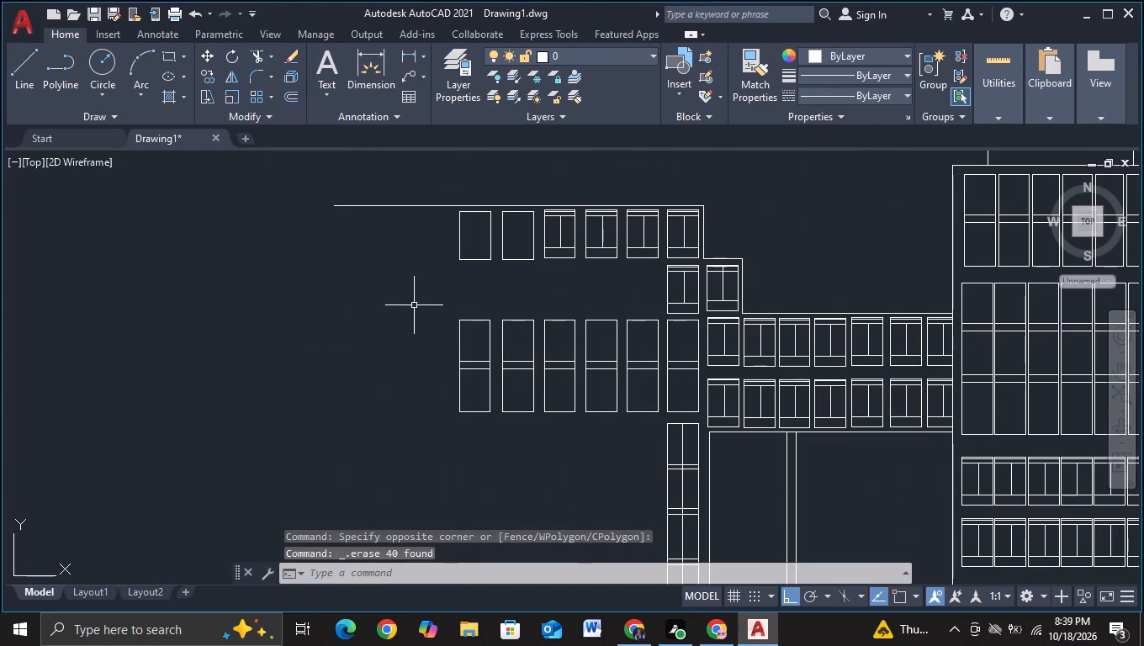
{"action": "left_click", "coordinate": [438, 289]}
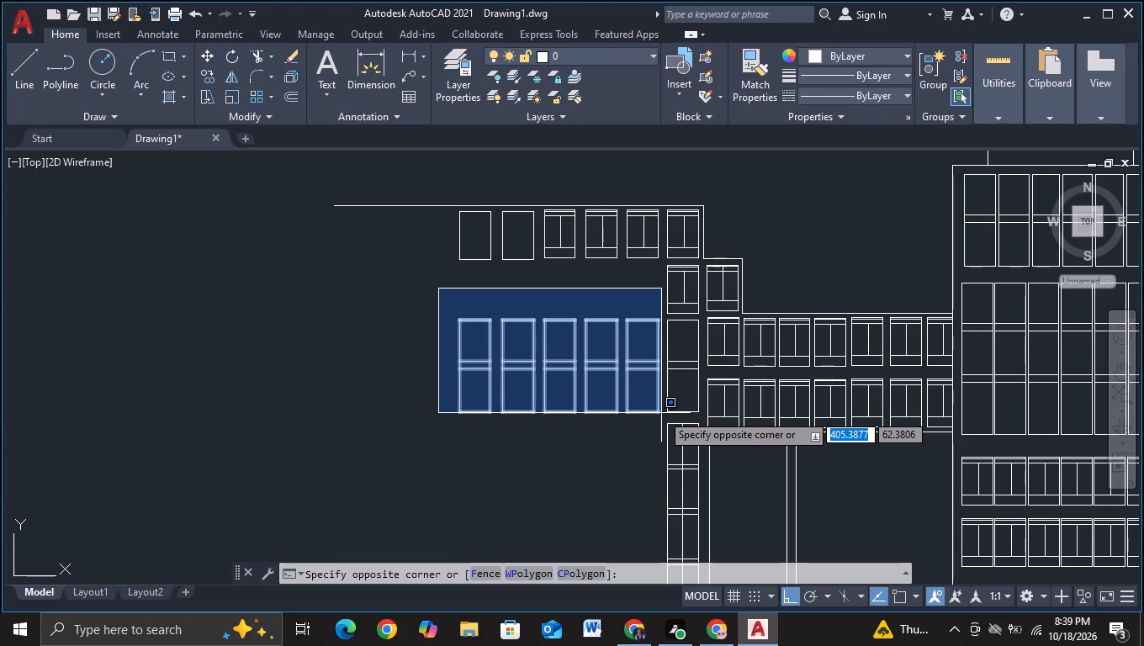
{"action": "left_click", "coordinate": [661, 413]}
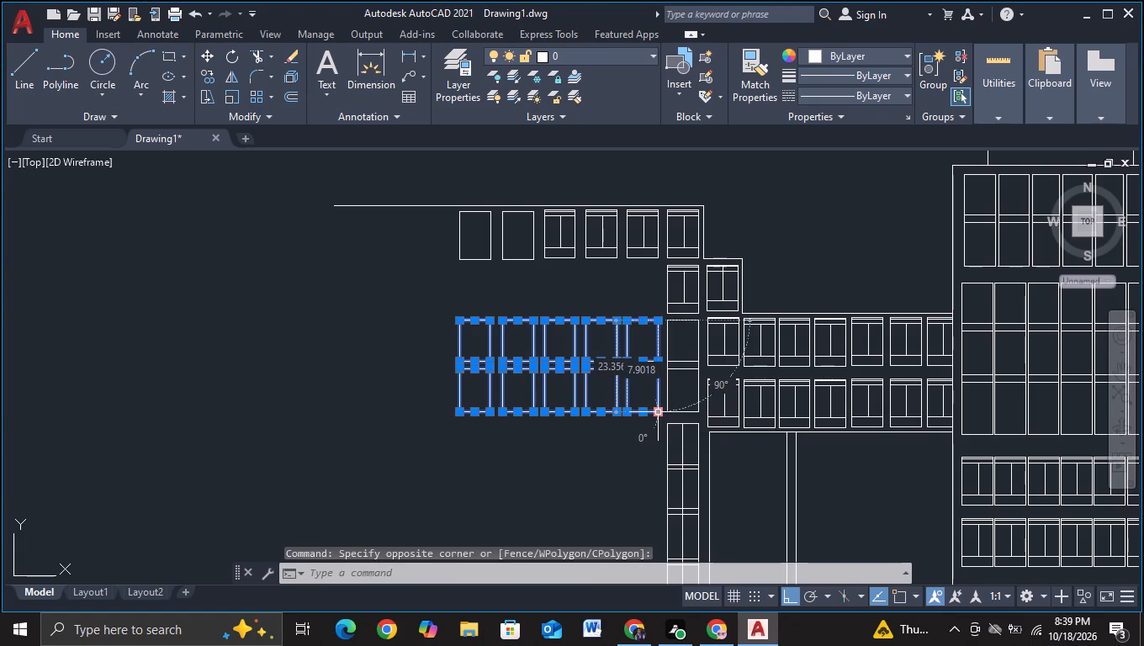
{"action": "key", "text": "m"}
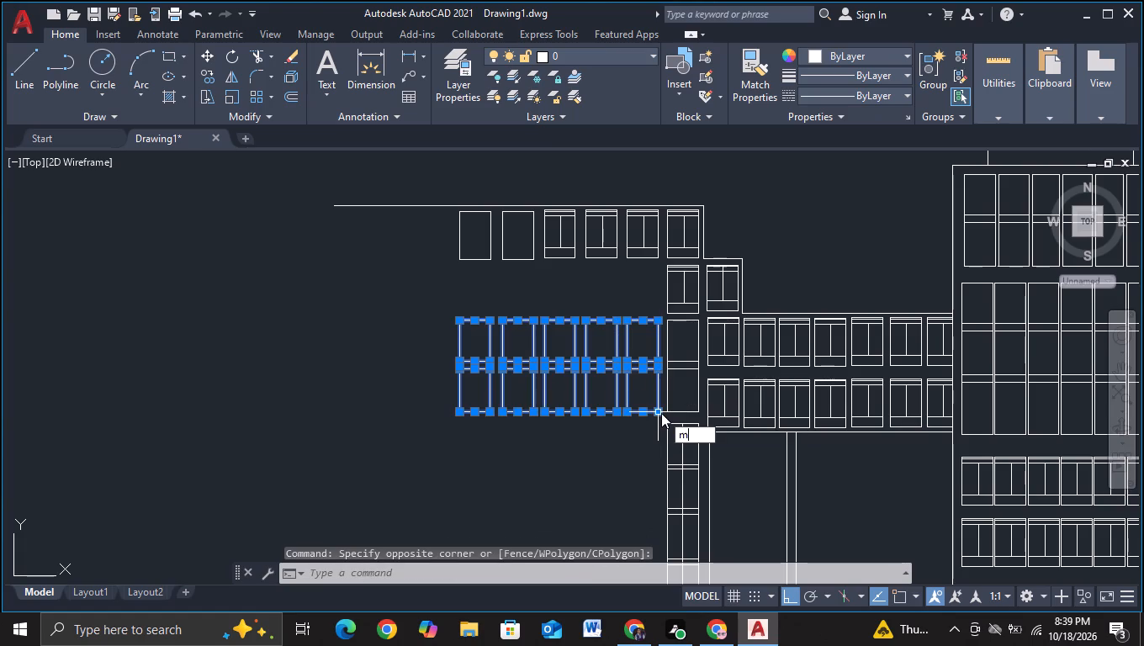
{"action": "left_click", "coordinate": [702, 454]}
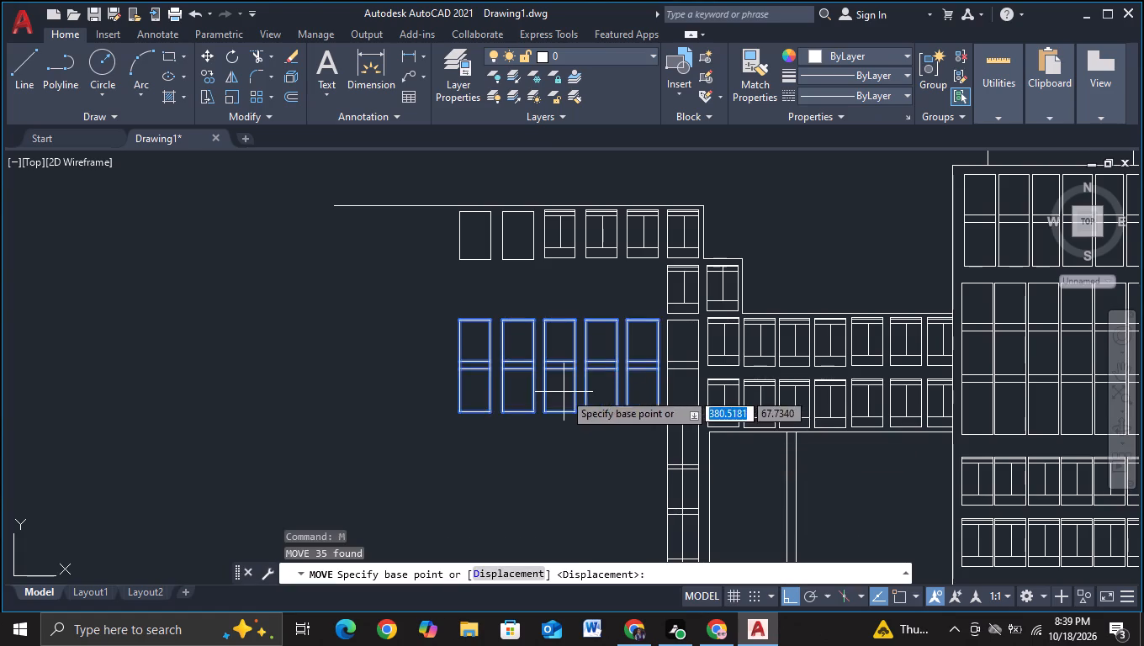
{"action": "left_click", "coordinate": [564, 392]}
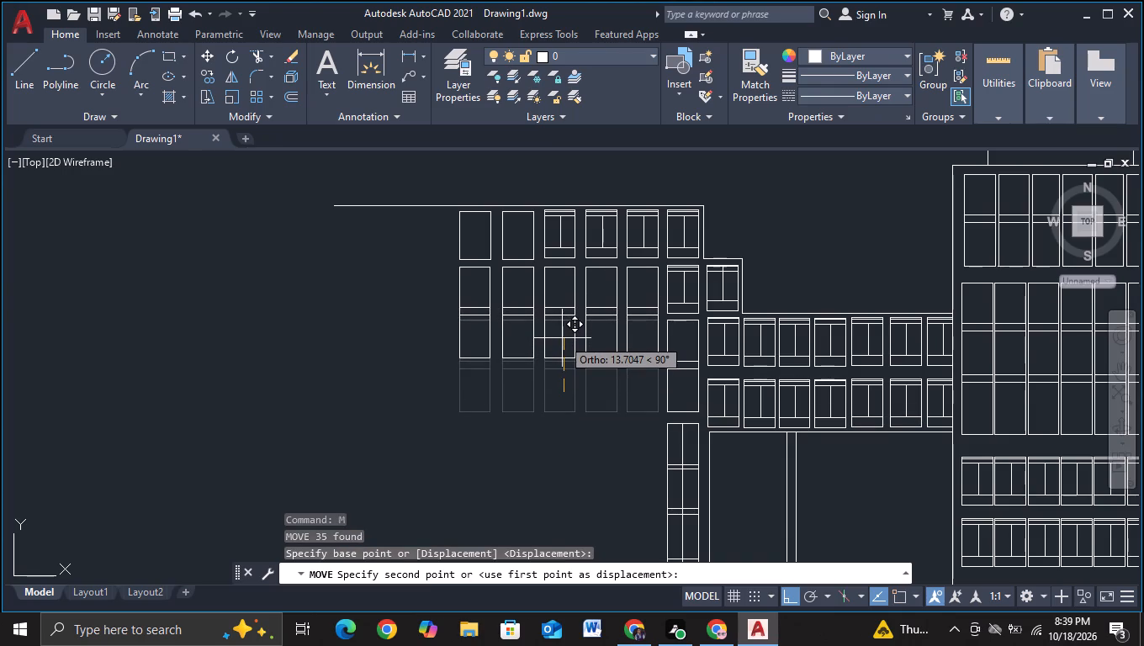
{"action": "left_click", "coordinate": [562, 338]}
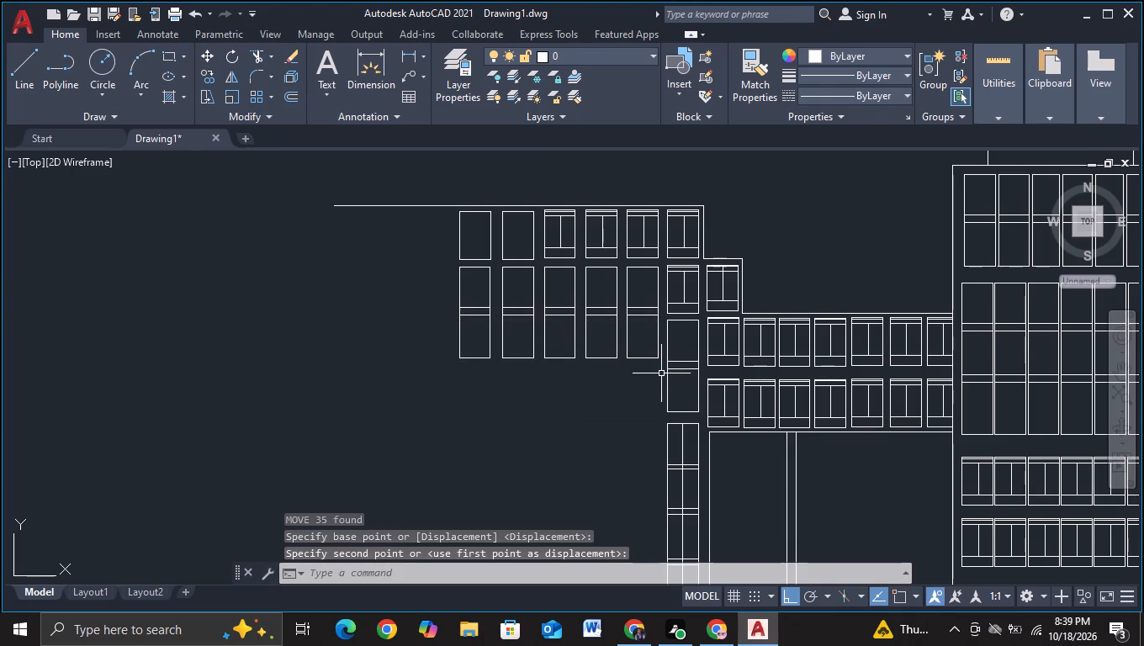
Erase the upper of the two middle horizontal lines in the left wing's rightmost tall window.
{"action": "left_click", "coordinate": [663, 321]}
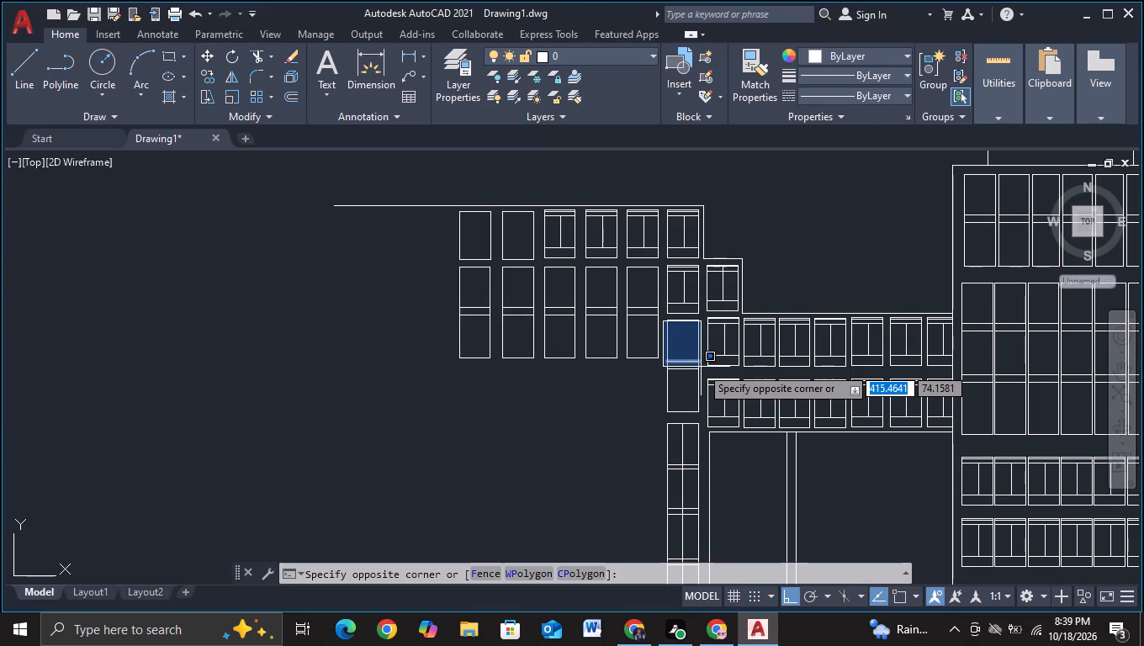
{"action": "left_click", "coordinate": [701, 367]}
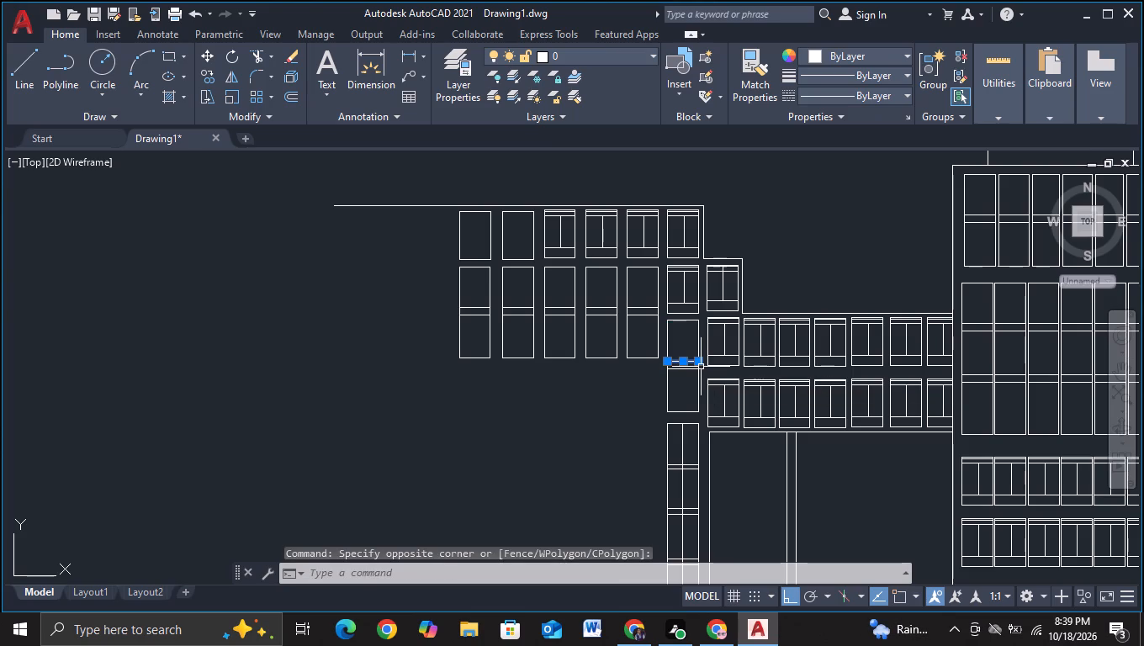
{"action": "key", "text": "Delete"}
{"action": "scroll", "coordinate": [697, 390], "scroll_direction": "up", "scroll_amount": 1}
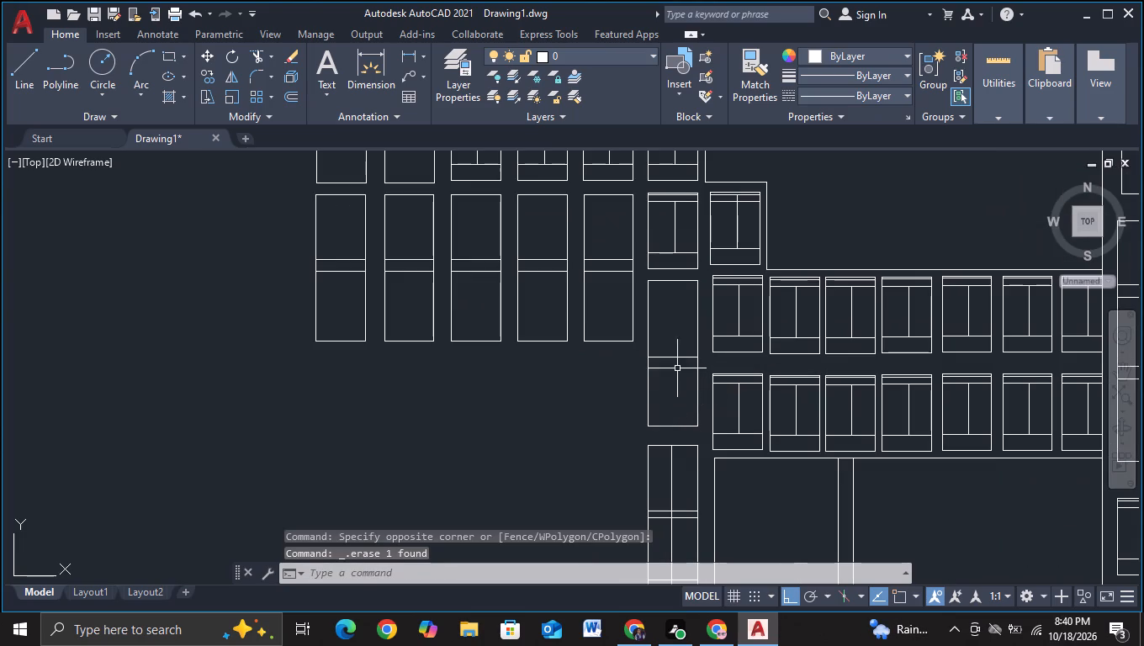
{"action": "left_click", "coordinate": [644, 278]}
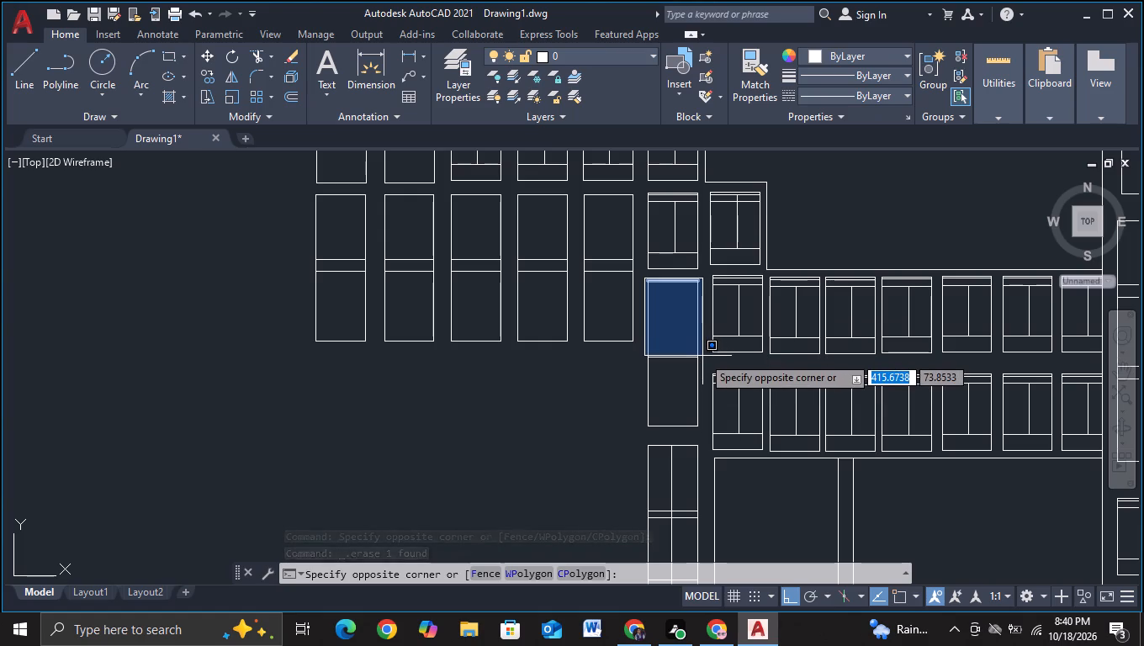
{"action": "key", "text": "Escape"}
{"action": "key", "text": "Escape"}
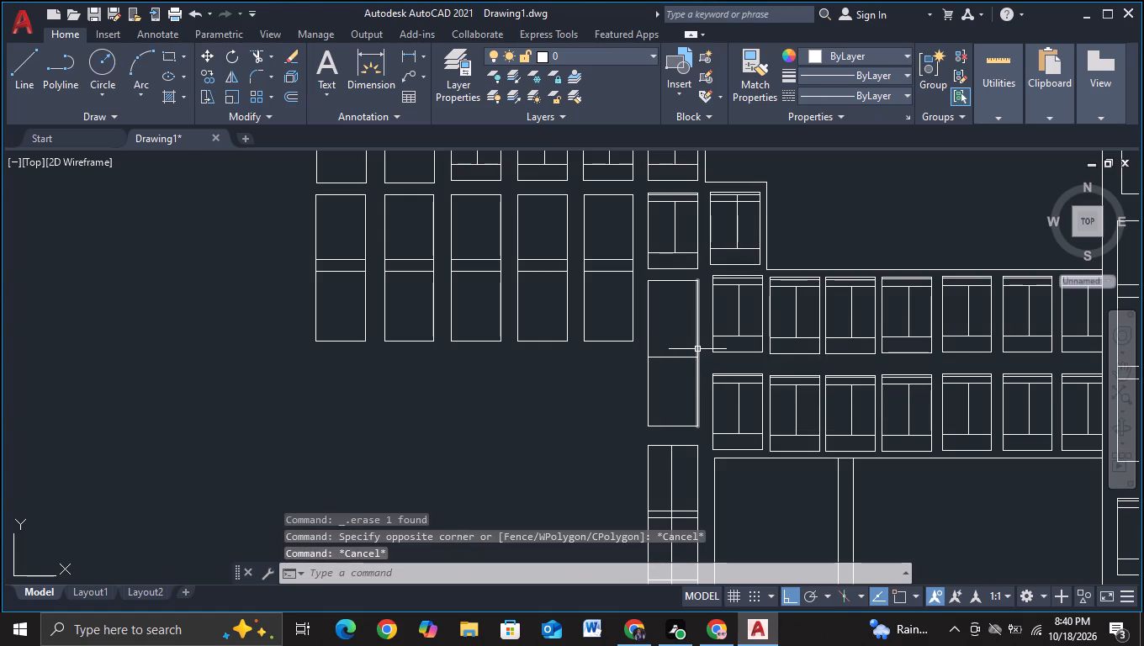
Move the left wing's multi-pane strip slightly straight down so its base lines up with the adjacent large rectangle's base.
{"action": "scroll", "coordinate": [670, 374], "scroll_direction": "up", "scroll_amount": 1}
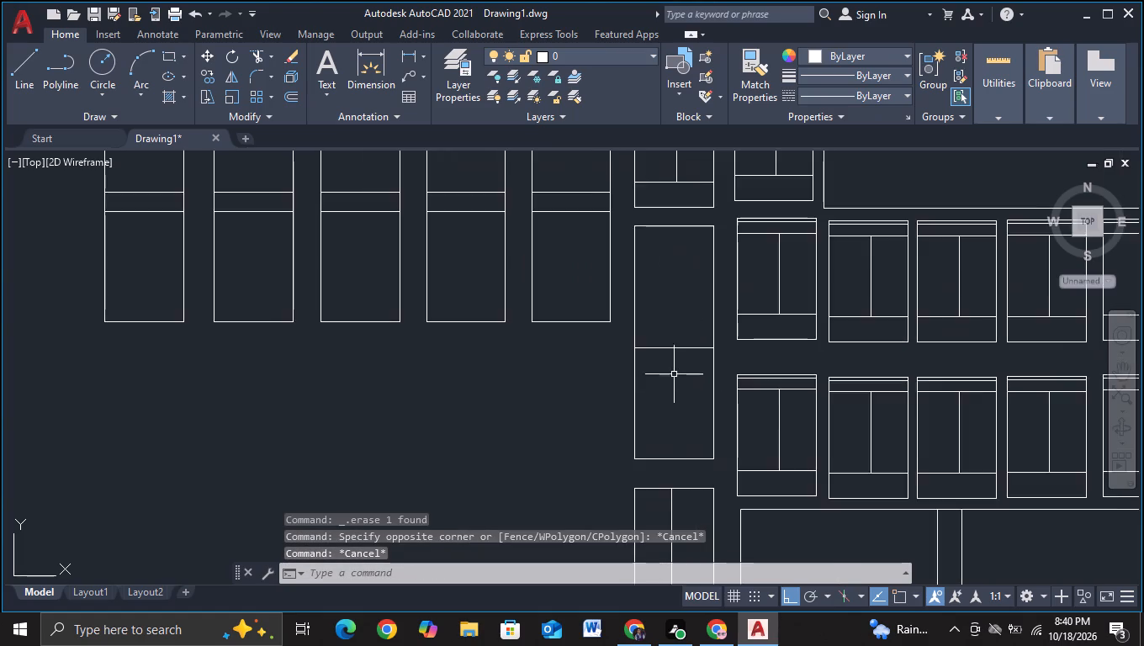
{"action": "scroll", "coordinate": [676, 378], "scroll_direction": "down", "scroll_amount": 2}
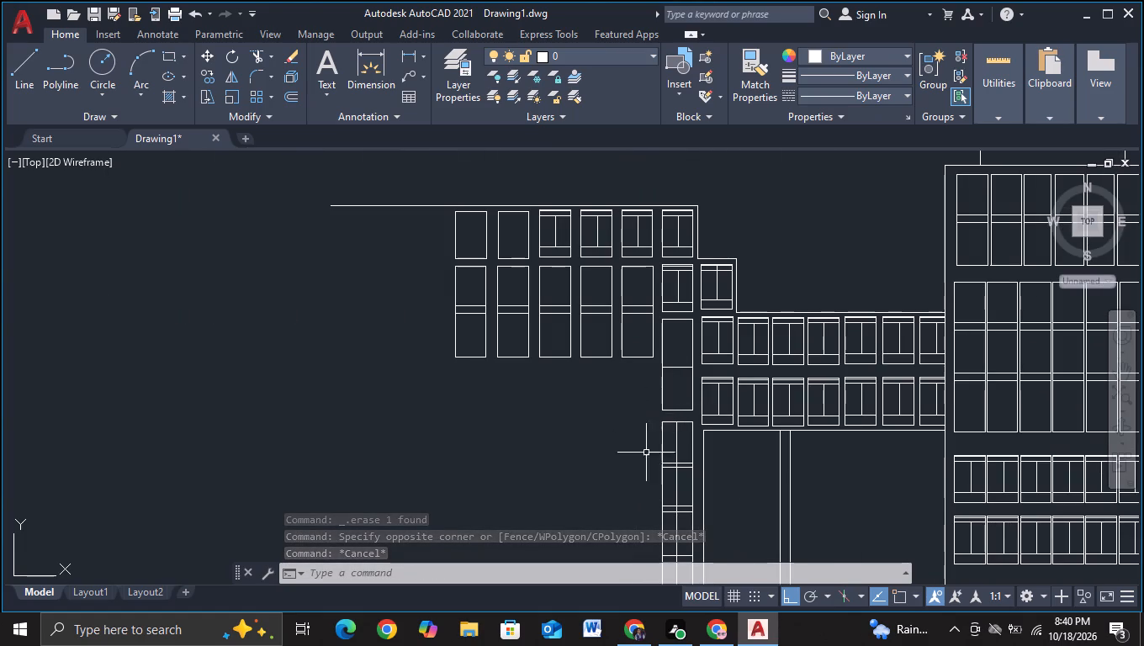
{"action": "scroll", "coordinate": [686, 413], "scroll_direction": "up", "scroll_amount": 1}
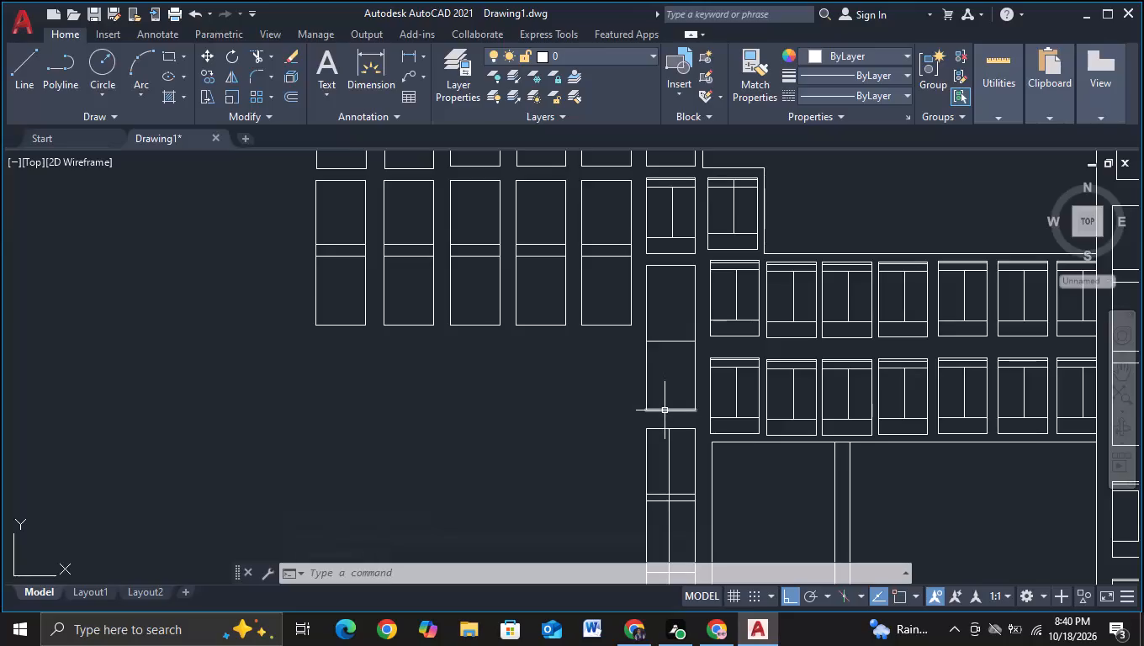
{"action": "scroll", "coordinate": [665, 412], "scroll_direction": "down", "scroll_amount": 1}
{"action": "middle_click_drag", "start_coordinate": [711, 490], "coordinate": [715, 396]}
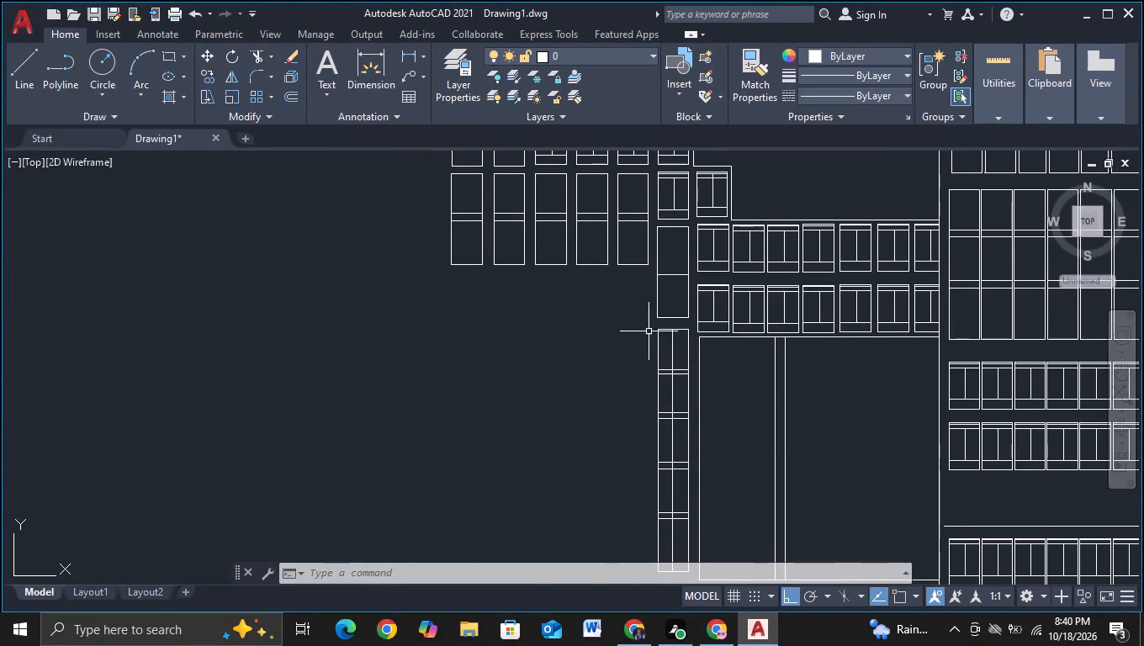
{"action": "left_click", "coordinate": [645, 320]}
{"action": "middle_click_drag", "start_coordinate": [659, 419], "coordinate": [600, 265]}
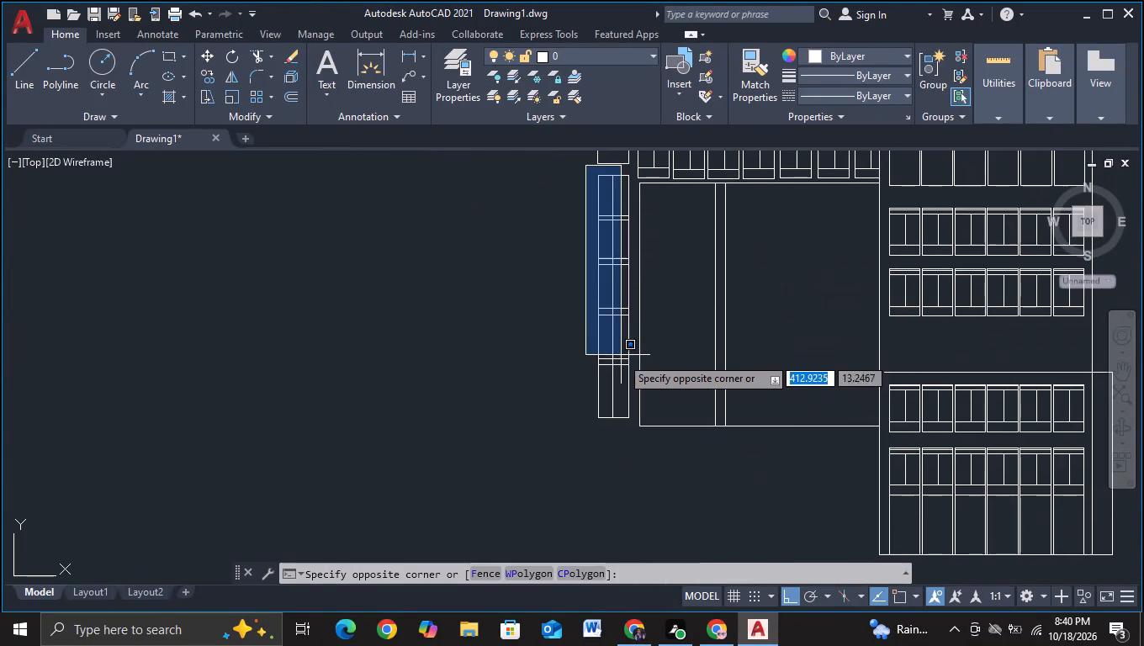
{"action": "left_click", "coordinate": [632, 429]}
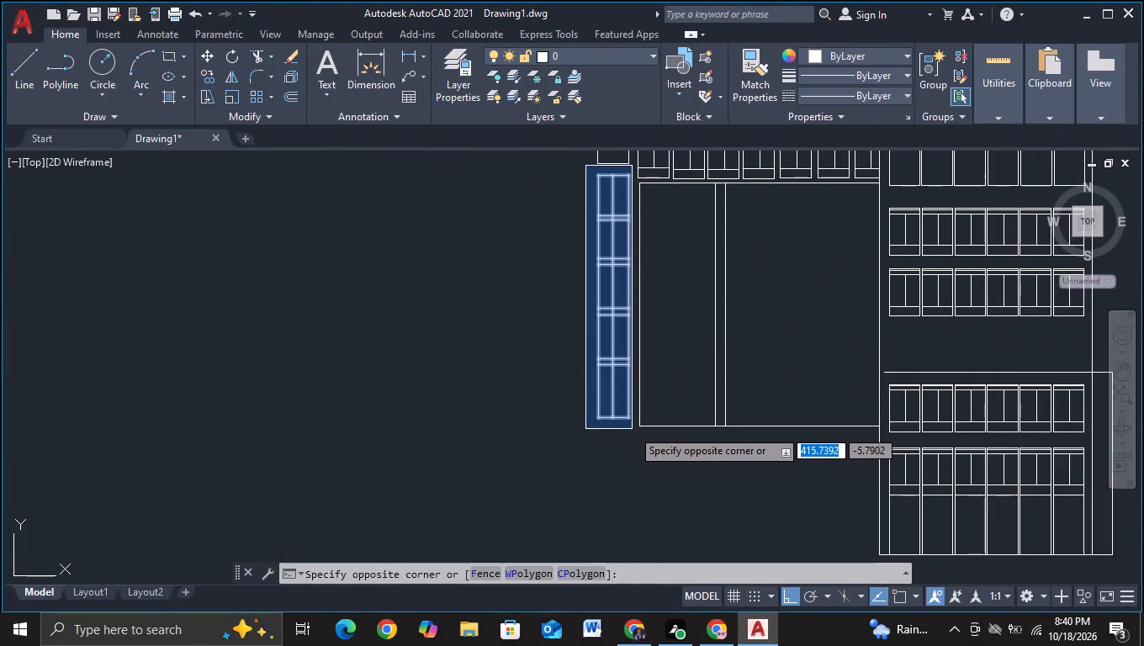
{"action": "key", "text": "m"}
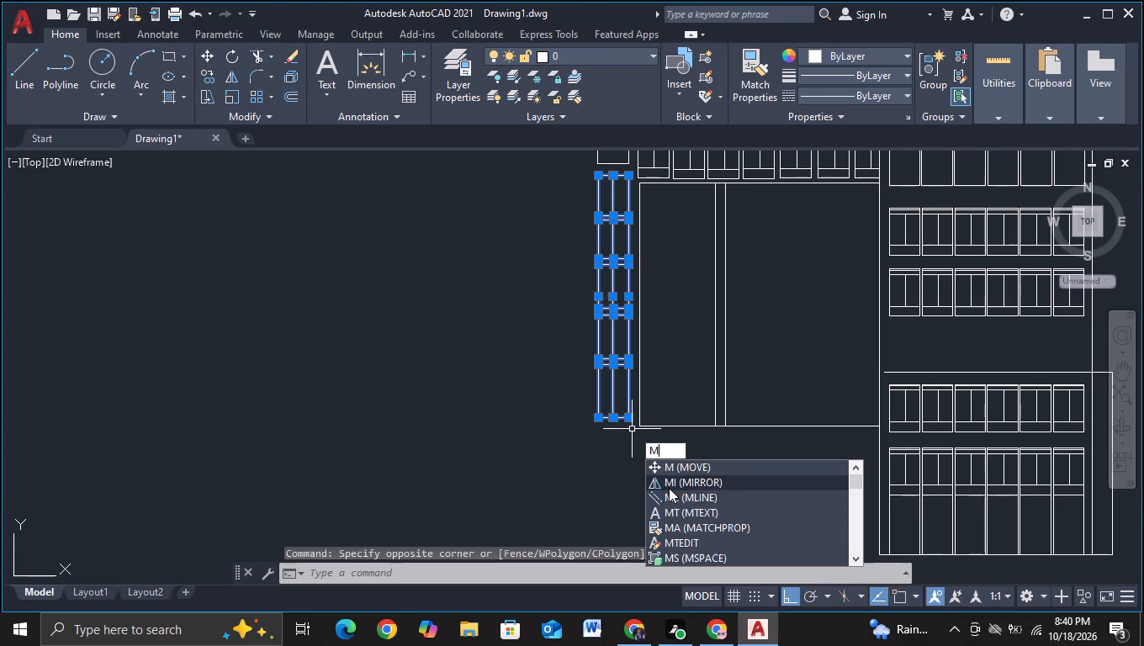
{"action": "left_click", "coordinate": [675, 468]}
{"action": "left_click", "coordinate": [627, 380]}
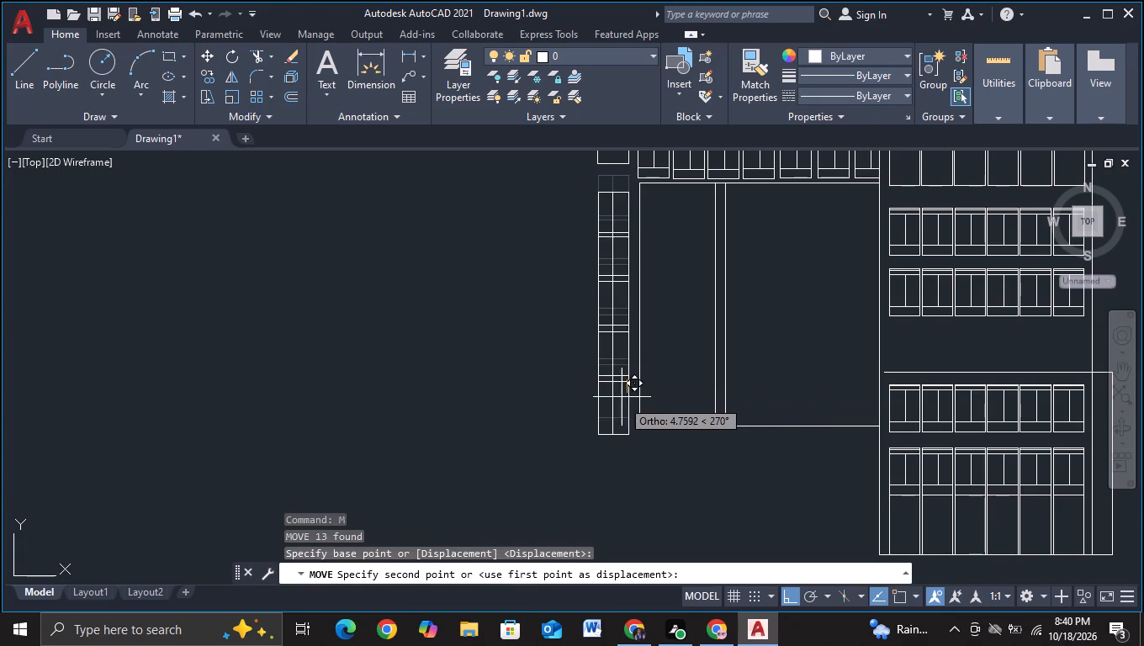
{"action": "left_click", "coordinate": [629, 387]}
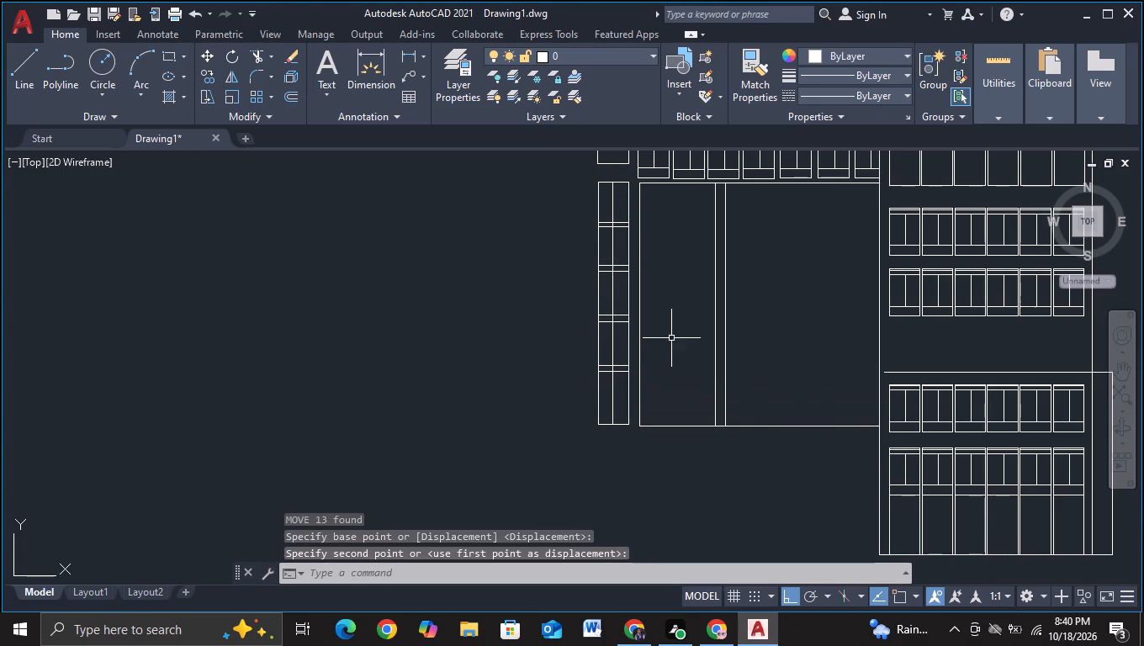
Erase the left wing's rightmost tall window directly above the multi-pane strip.
{"action": "middle_click_drag", "start_coordinate": [688, 310], "coordinate": [713, 426]}
{"action": "scroll", "coordinate": [692, 376], "scroll_direction": "up", "scroll_amount": 1}
{"action": "middle_click_drag", "start_coordinate": [681, 326], "coordinate": [685, 373]}
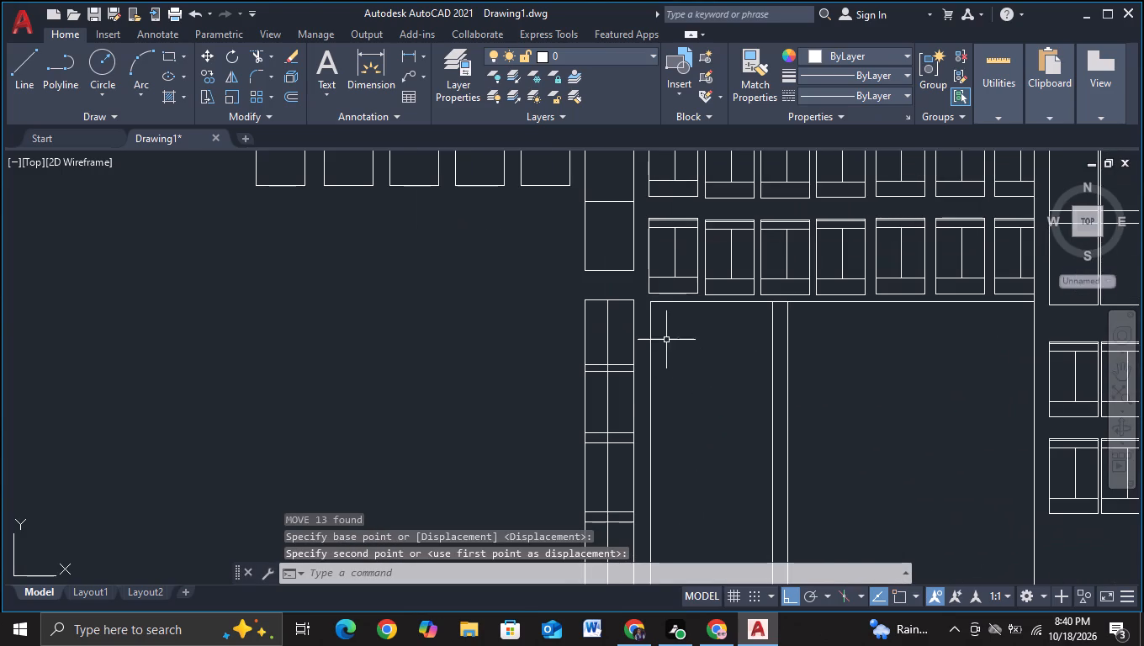
{"action": "scroll", "coordinate": [666, 340], "scroll_direction": "up", "scroll_amount": 1}
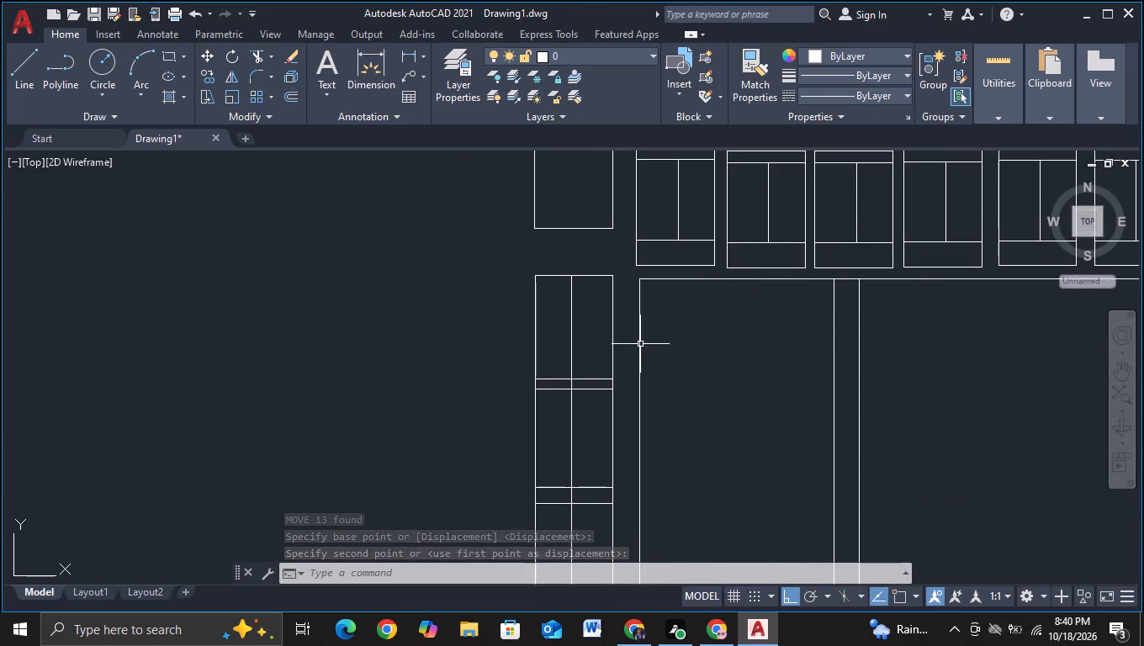
{"action": "middle_click_drag", "start_coordinate": [585, 252], "coordinate": [601, 363]}
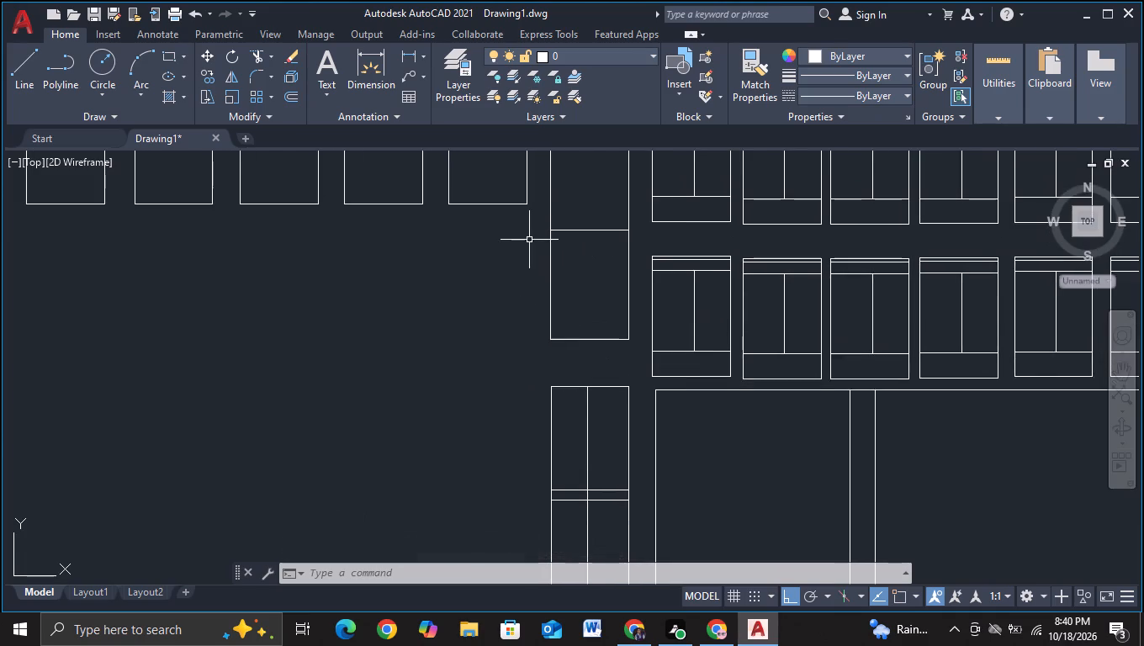
{"action": "scroll", "coordinate": [527, 241], "scroll_direction": "down", "scroll_amount": 1}
{"action": "middle_click_drag", "start_coordinate": [526, 254], "coordinate": [532, 347]}
{"action": "left_click", "coordinate": [543, 246]}
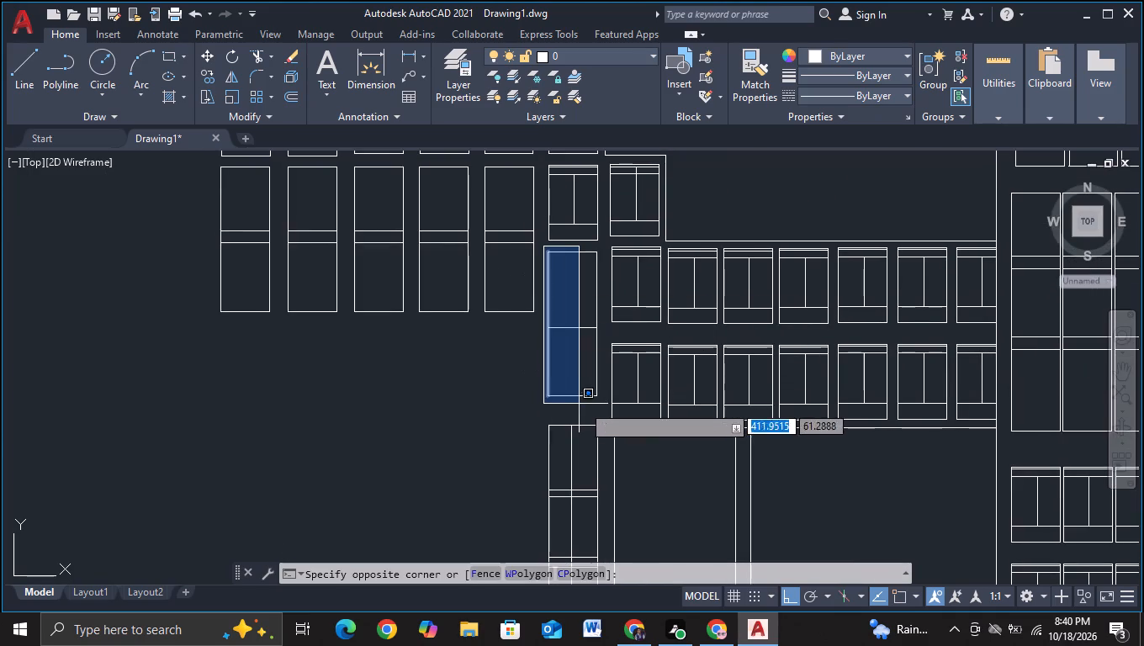
{"action": "left_click", "coordinate": [603, 401]}
{"action": "key", "text": "Delete"}
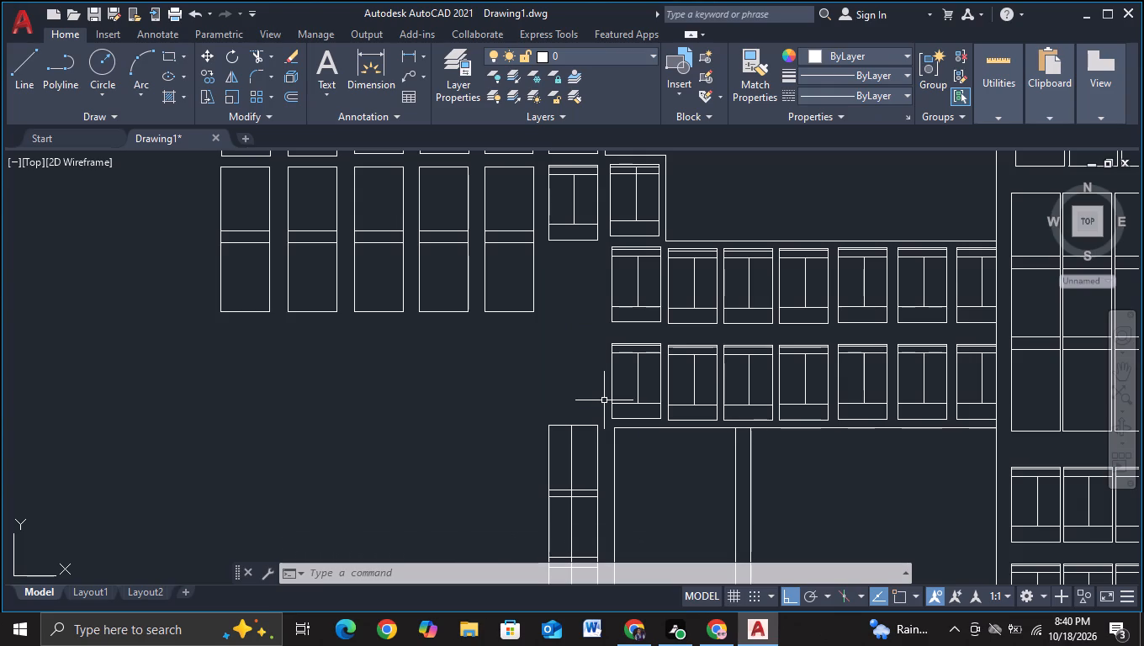
With object snap on, draw lines from the strip's top-left corner: about 13.8 up, 9 across, 12.8 down, and back past the first line.
{"action": "scroll", "coordinate": [610, 387], "scroll_direction": "down", "scroll_amount": 2}
{"action": "middle_click_drag", "start_coordinate": [651, 490], "coordinate": [625, 415]}
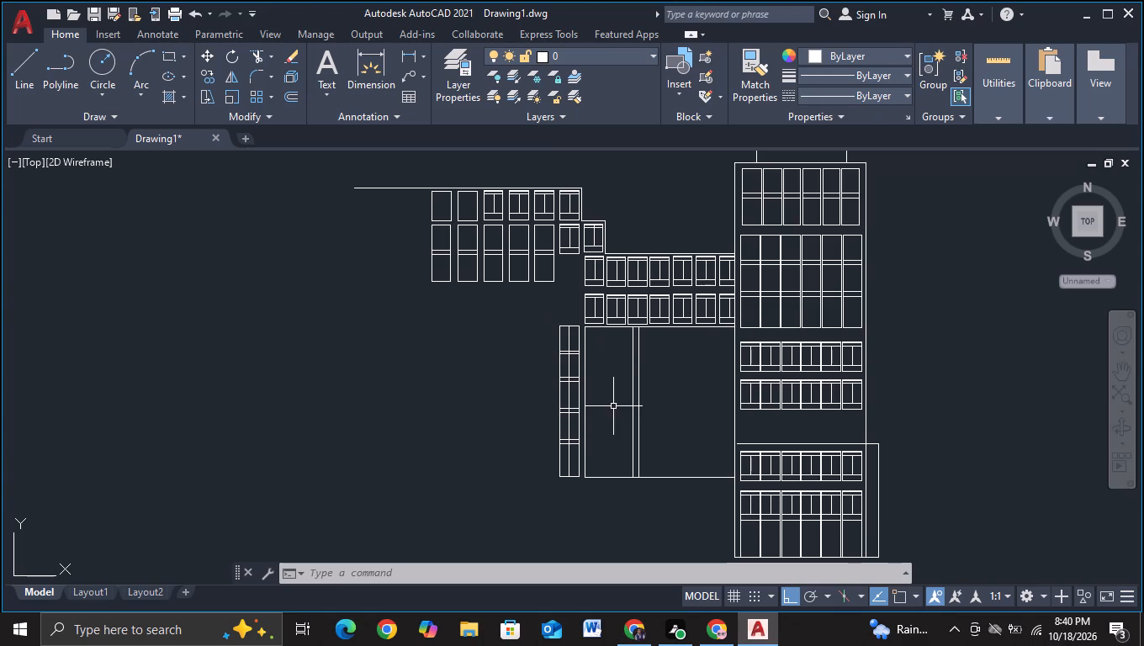
{"action": "left_click", "coordinate": [19, 81]}
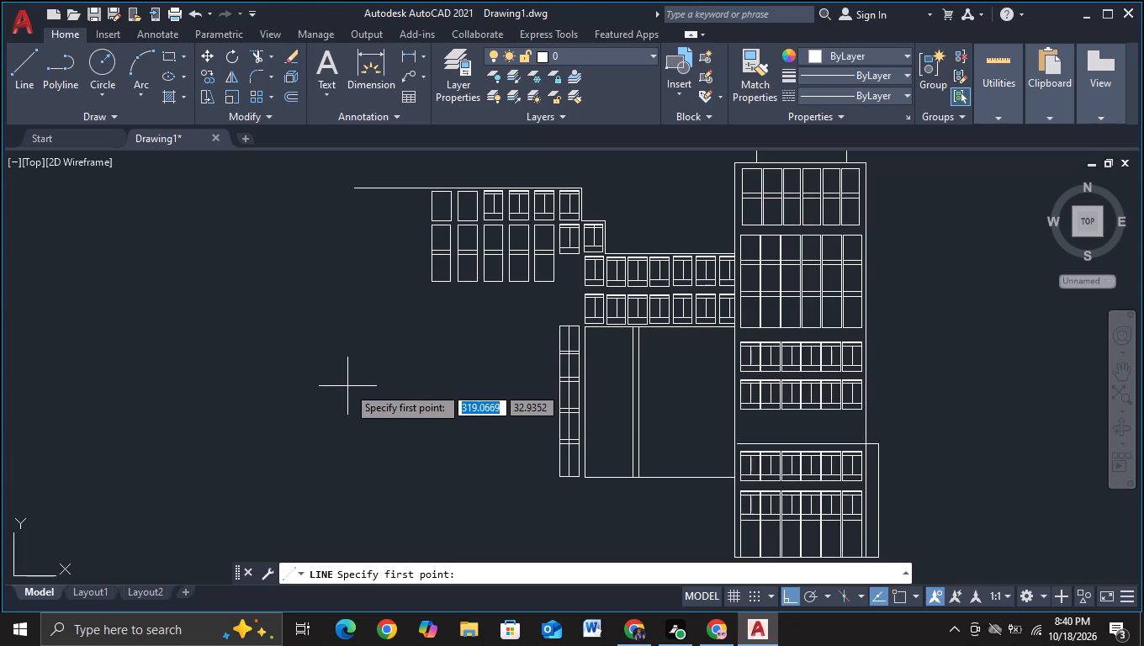
{"action": "middle_click_drag", "start_coordinate": [601, 380], "coordinate": [600, 436]}
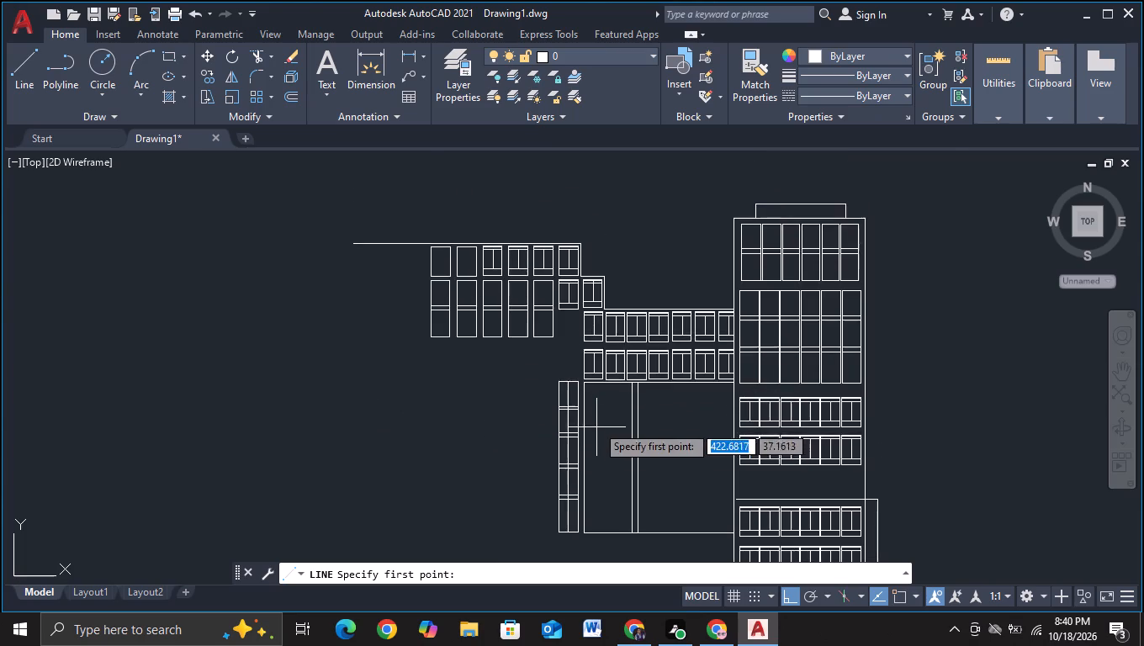
{"action": "scroll", "coordinate": [598, 417], "scroll_direction": "up", "scroll_amount": 2}
{"action": "middle_click_drag", "start_coordinate": [507, 249], "coordinate": [511, 257]}
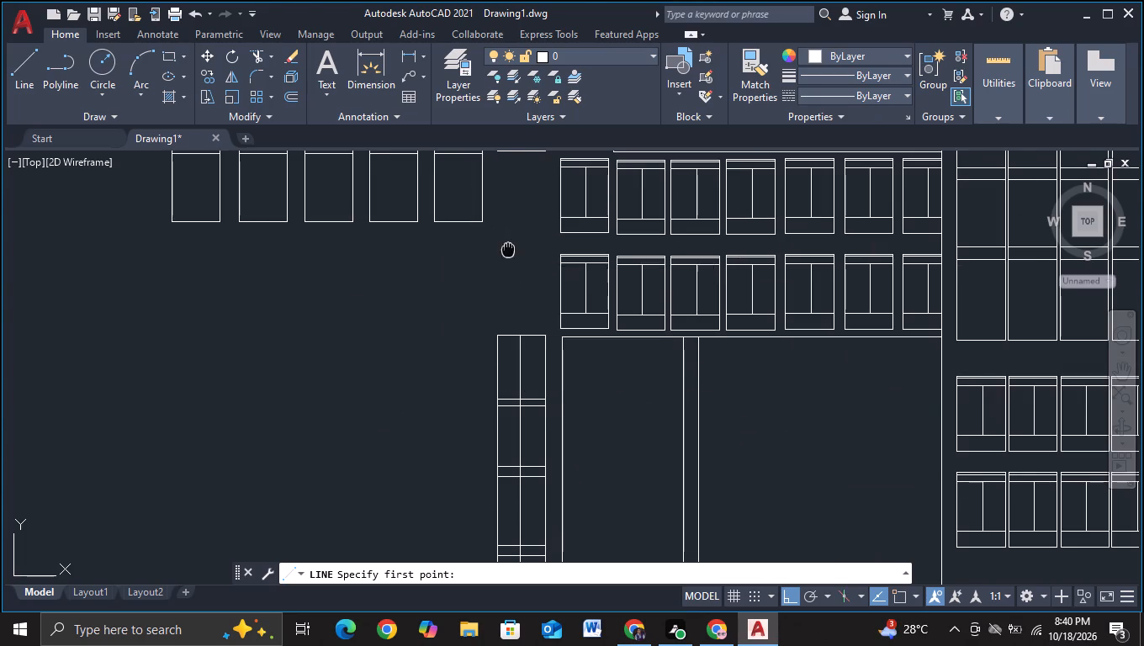
{"action": "middle_click_drag", "start_coordinate": [511, 257], "coordinate": [518, 283]}
{"action": "left_click", "coordinate": [36, 95]}
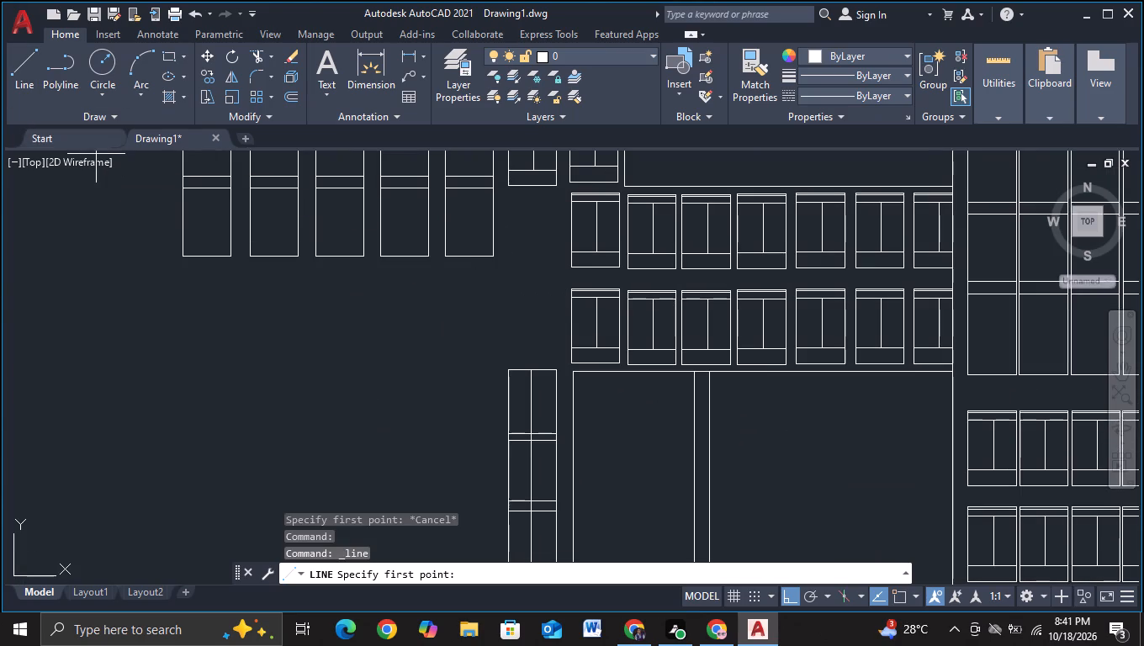
{"action": "key", "text": "F3"}
{"action": "left_click", "coordinate": [509, 368]}
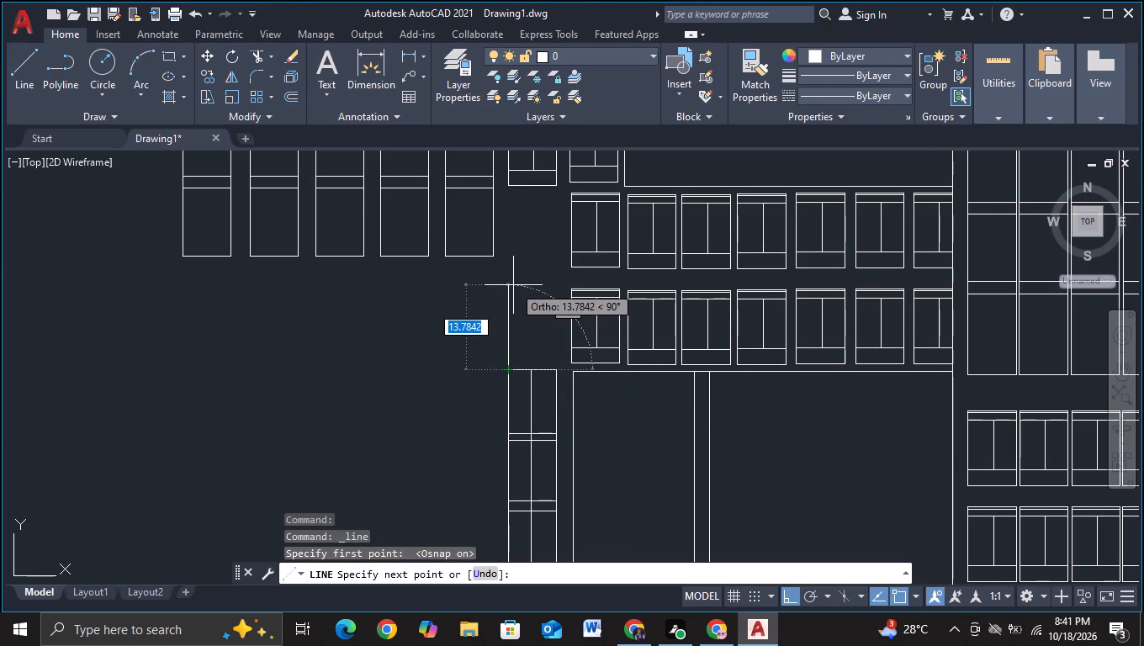
{"action": "left_click", "coordinate": [513, 285]}
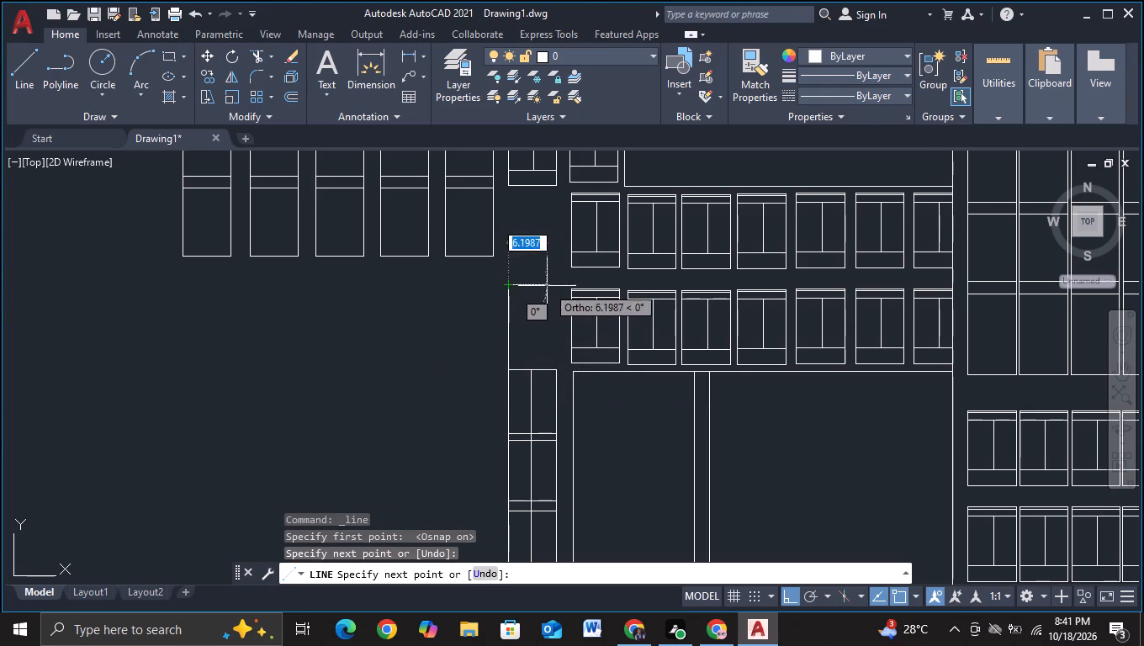
{"action": "scroll", "coordinate": [559, 285], "scroll_direction": "up", "scroll_amount": 2}
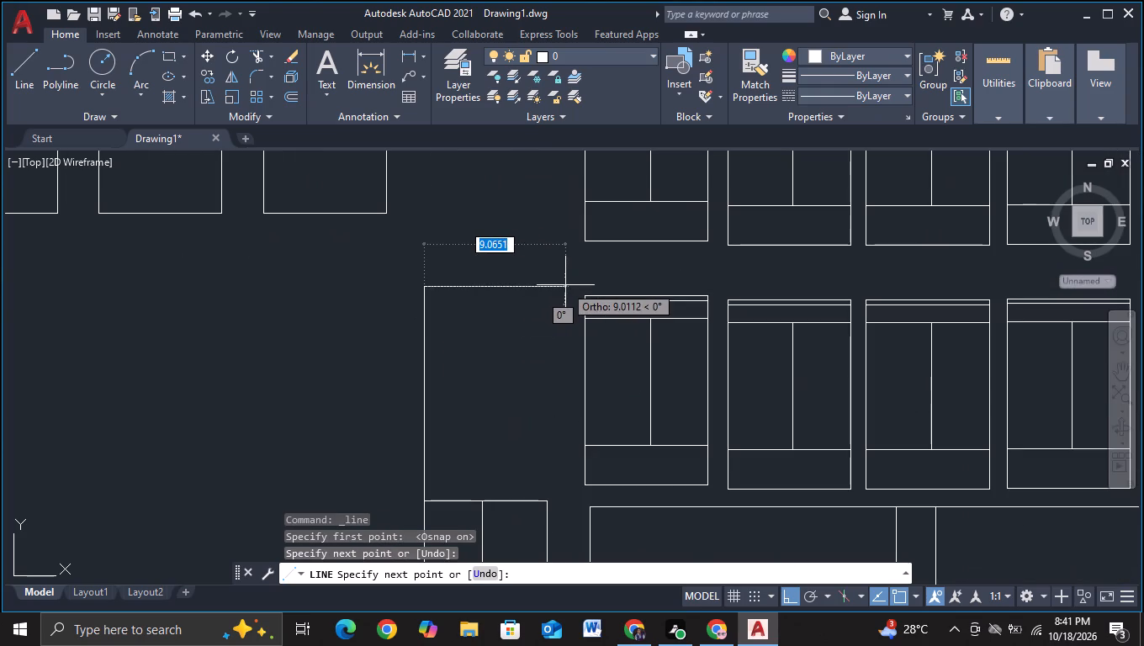
{"action": "left_click", "coordinate": [565, 285]}
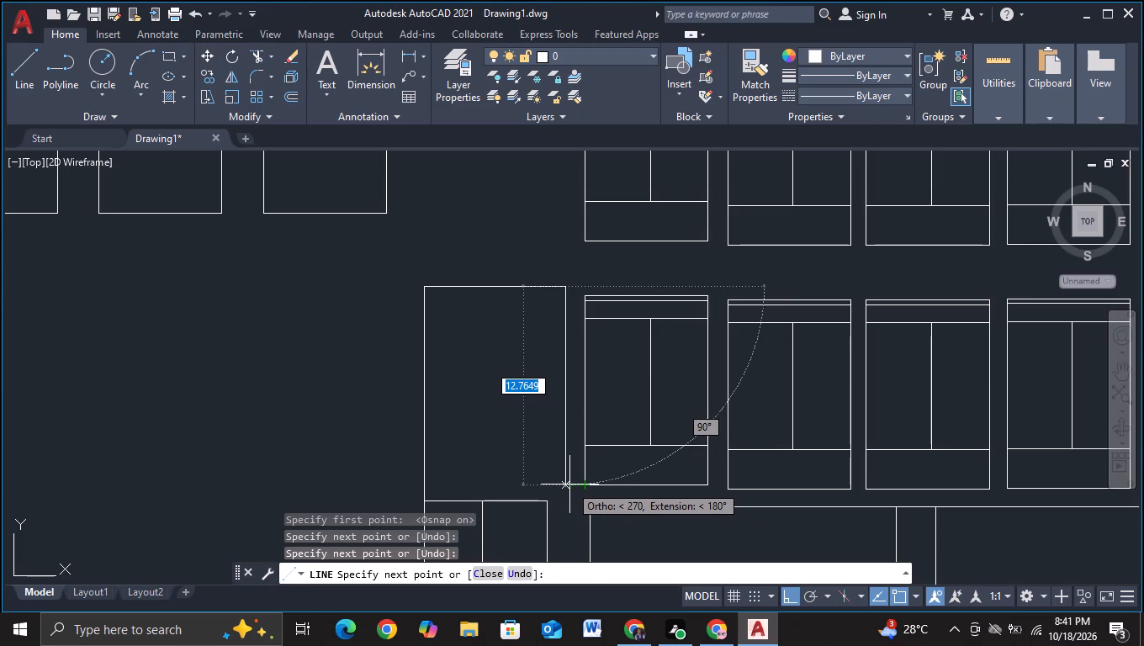
{"action": "left_click", "coordinate": [568, 484]}
{"action": "left_click", "coordinate": [367, 458]}
{"action": "key", "text": "Escape"}
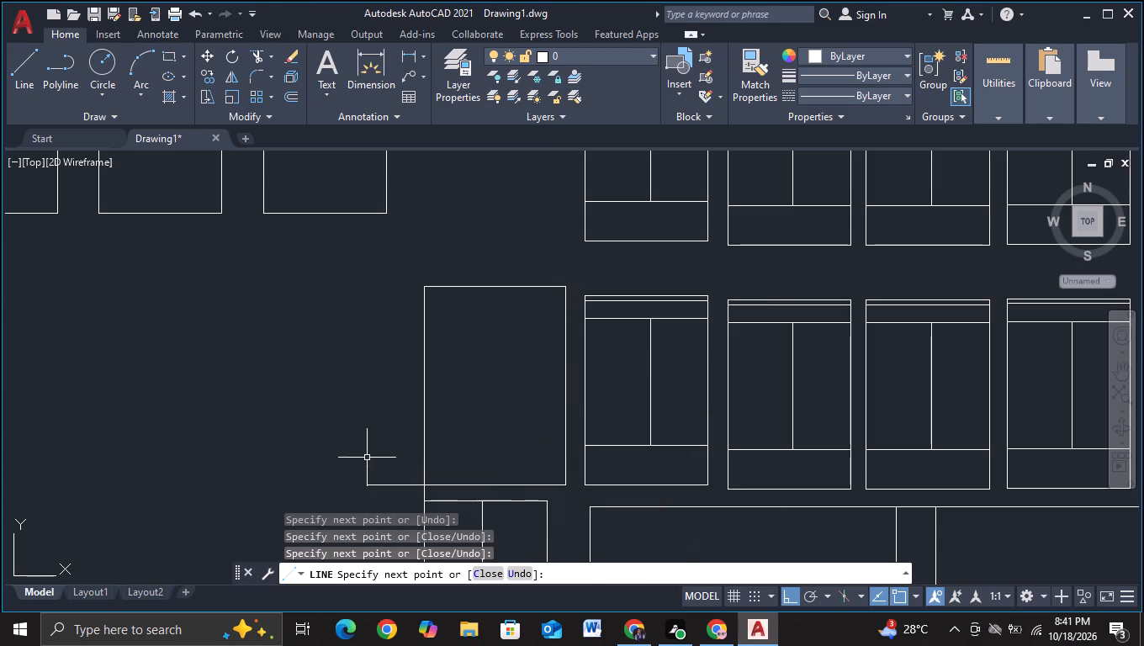
Trim the new outline's bottom overhang past its left edge and the short edge segment joining it to the strip.
{"action": "left_click", "coordinate": [254, 56]}
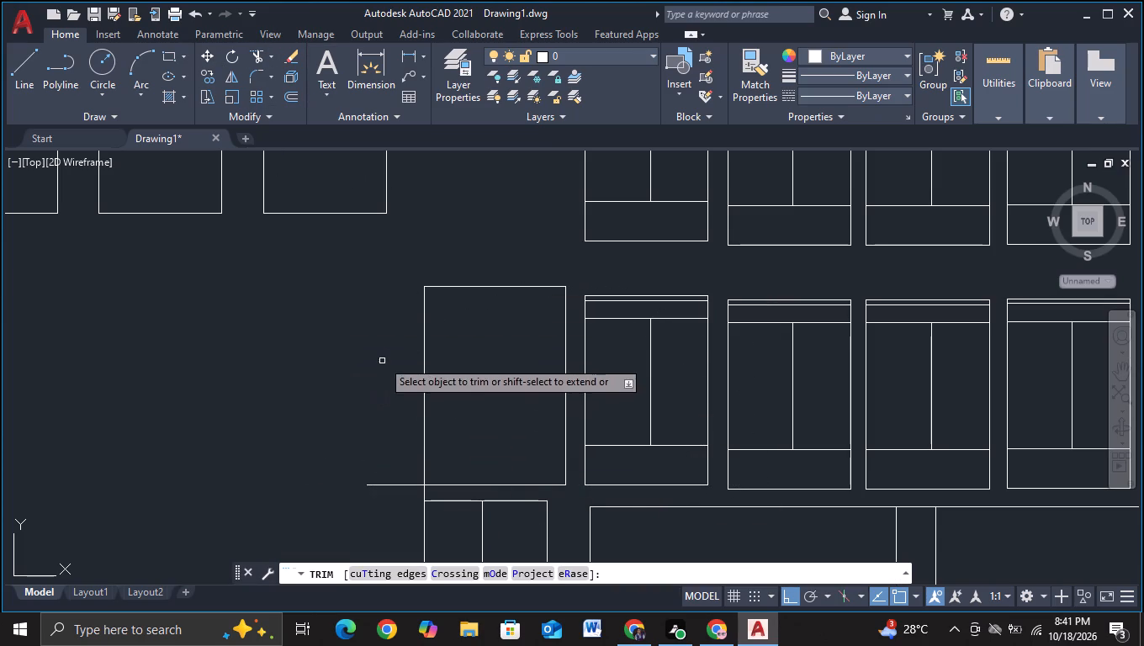
{"action": "middle_click_drag", "start_coordinate": [382, 359], "coordinate": [373, 257]}
{"action": "left_click_drag", "start_coordinate": [402, 367], "coordinate": [414, 394]}
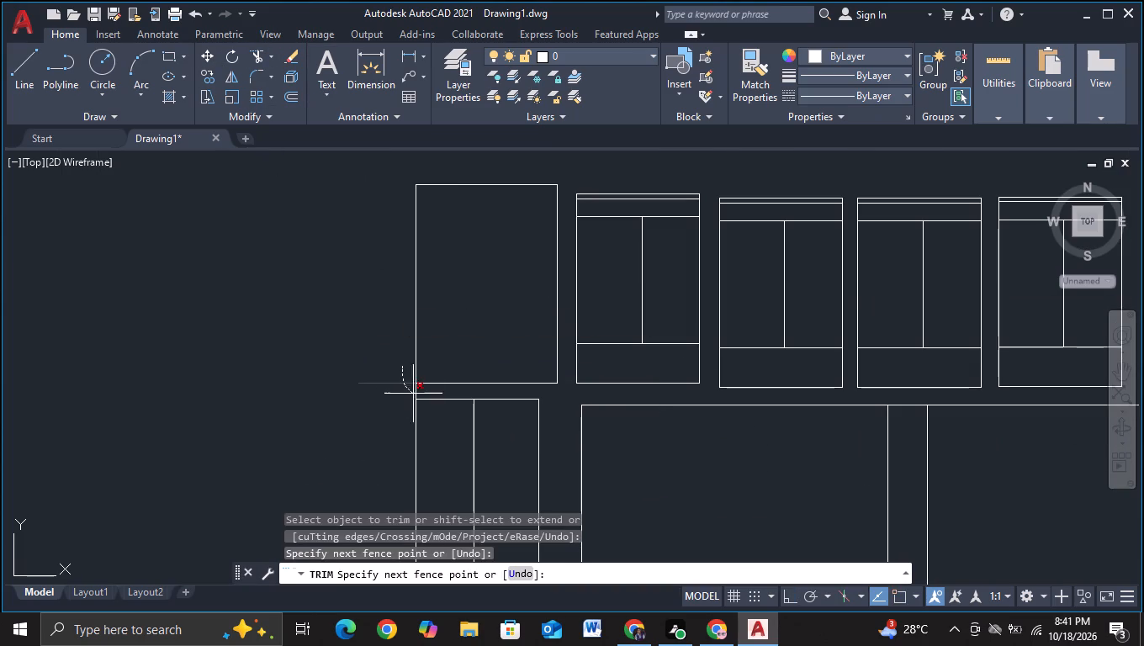
{"action": "left_click_drag", "start_coordinate": [414, 394], "coordinate": [420, 393]}
{"action": "scroll", "coordinate": [364, 368], "scroll_direction": "down", "scroll_amount": 2}
{"action": "middle_click_drag", "start_coordinate": [348, 374], "coordinate": [347, 405]}
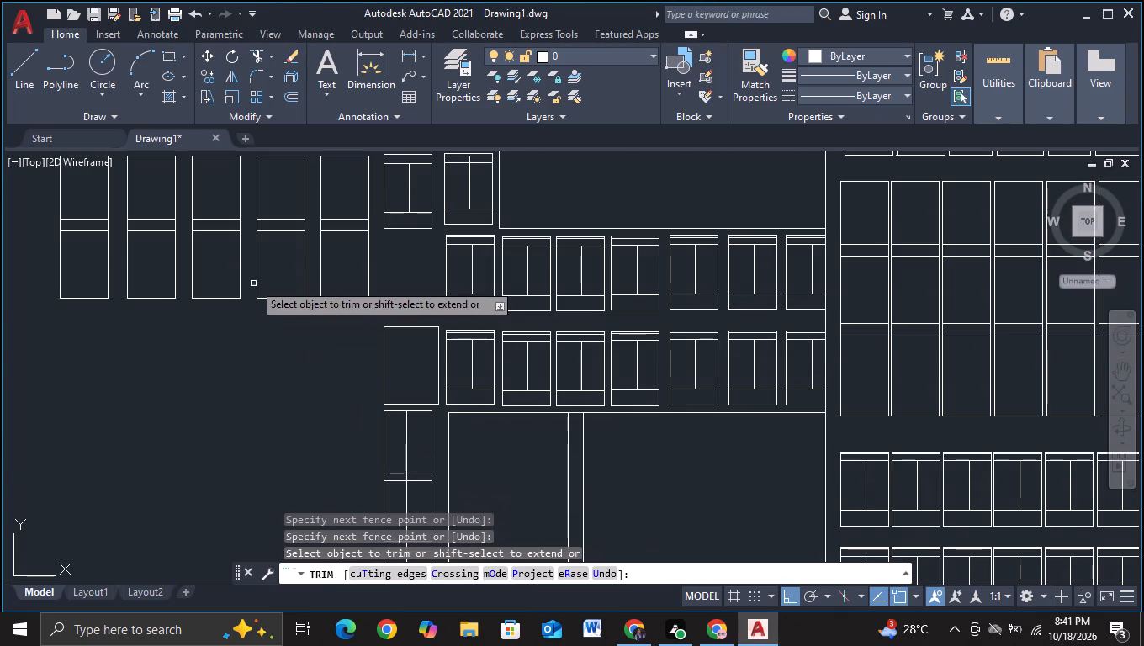
Draw a vertical line from the strip's top-right corner straight up through the new rectangle and past its top edge.
{"action": "left_click", "coordinate": [24, 90]}
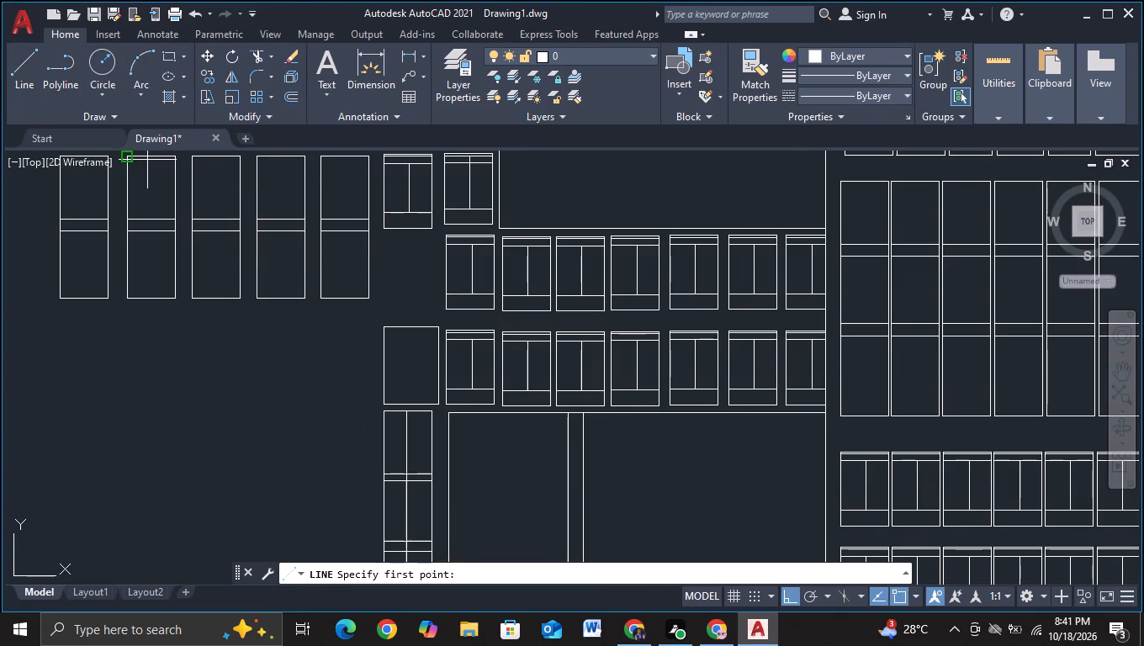
{"action": "scroll", "coordinate": [459, 420], "scroll_direction": "up", "scroll_amount": 2}
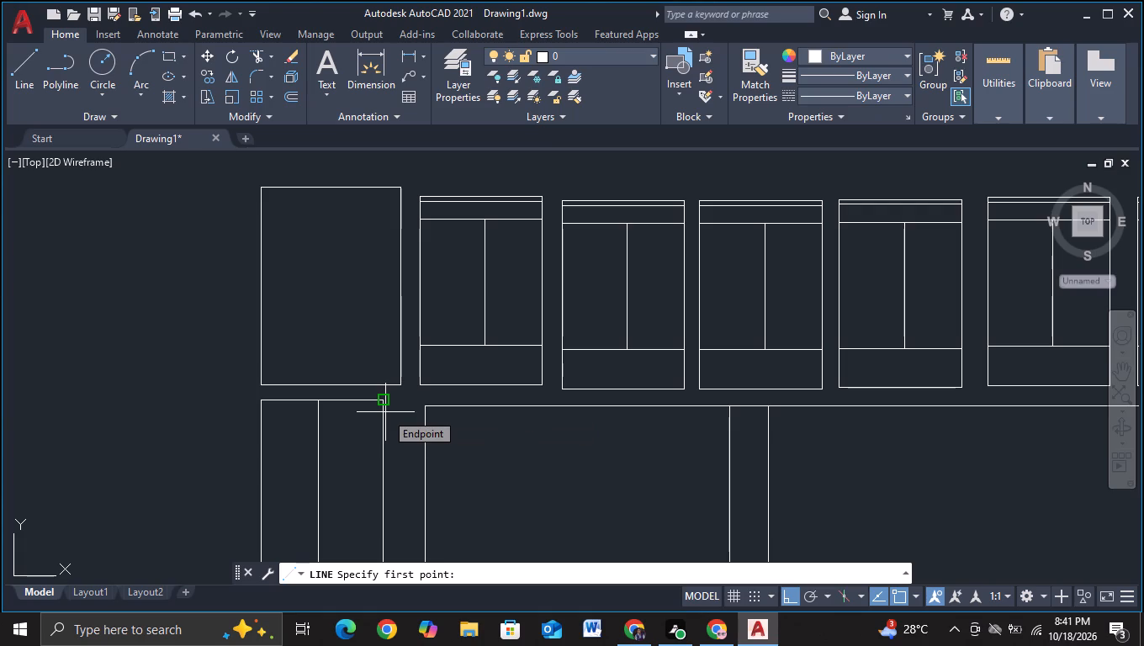
{"action": "left_click", "coordinate": [385, 412]}
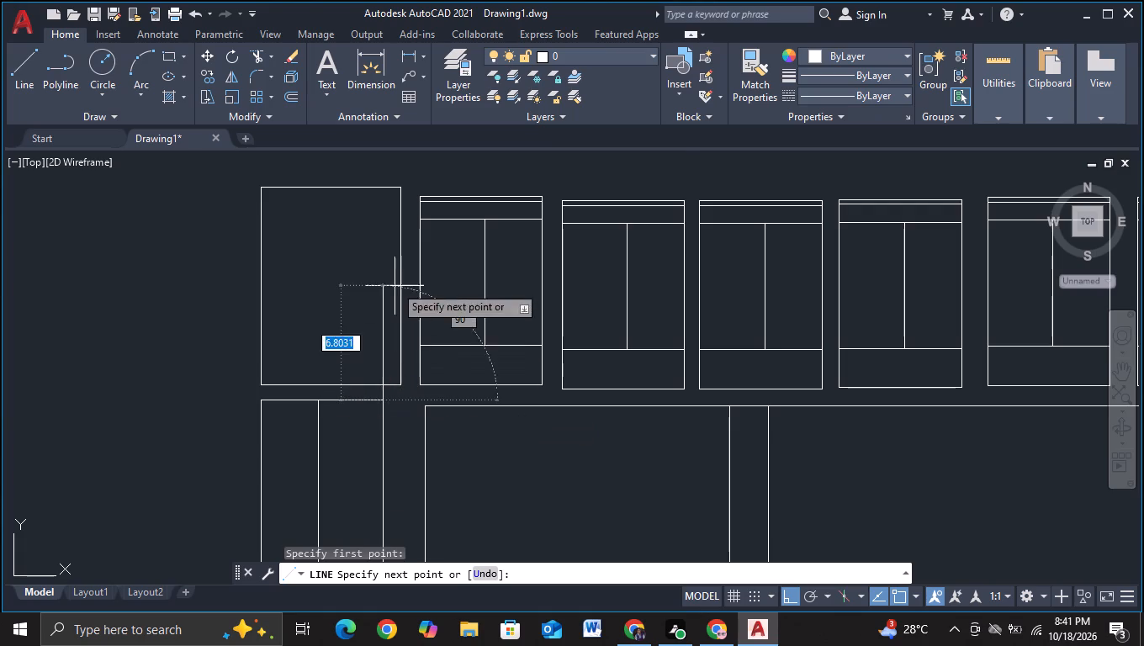
{"action": "middle_click_drag", "start_coordinate": [395, 283], "coordinate": [384, 413]}
{"action": "left_click", "coordinate": [373, 268]}
{"action": "key", "text": "Escape"}
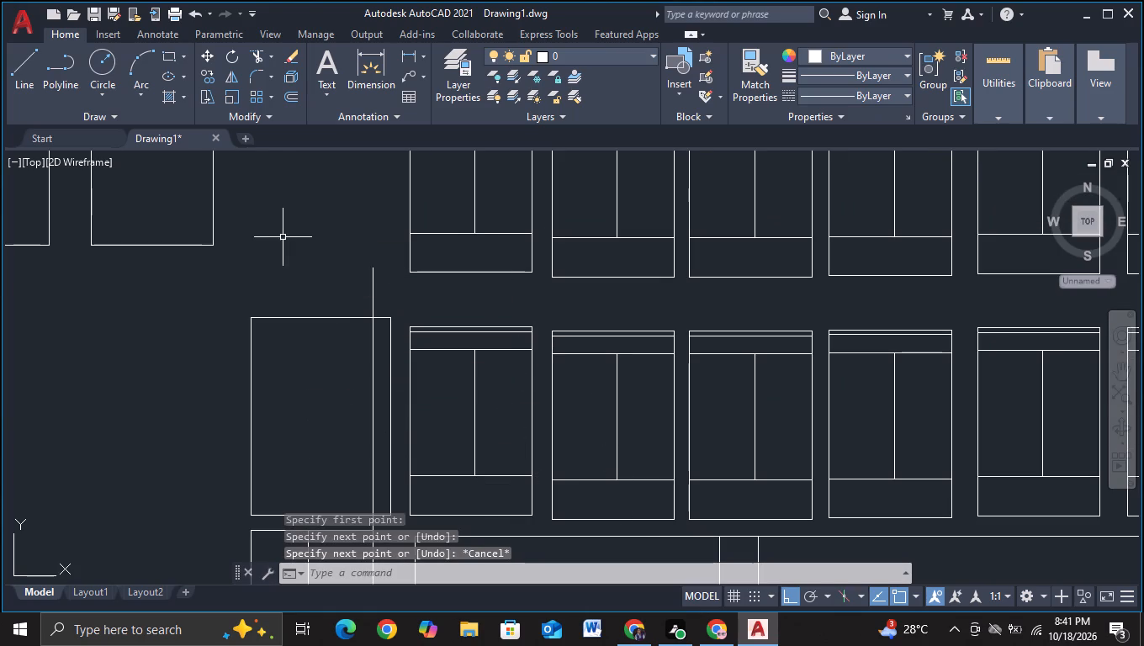
Trim the line ends and the excess right side so the new rectangle matches the strip's width and stands separate from it.
{"action": "left_click", "coordinate": [256, 59]}
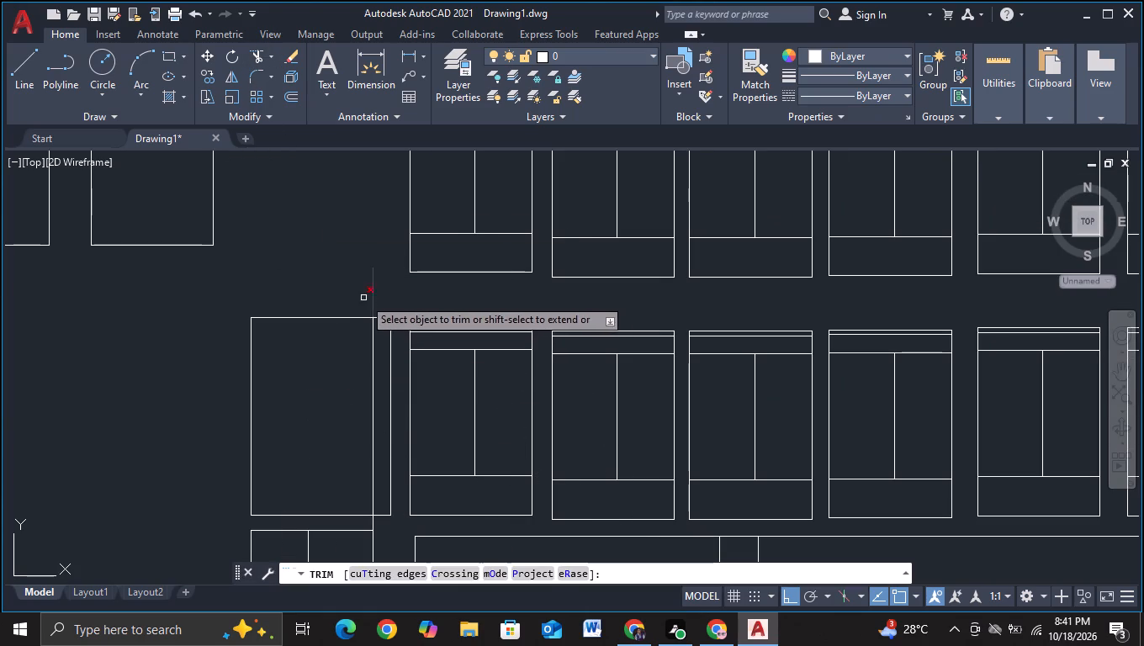
{"action": "left_click_drag", "start_coordinate": [359, 298], "coordinate": [383, 313]}
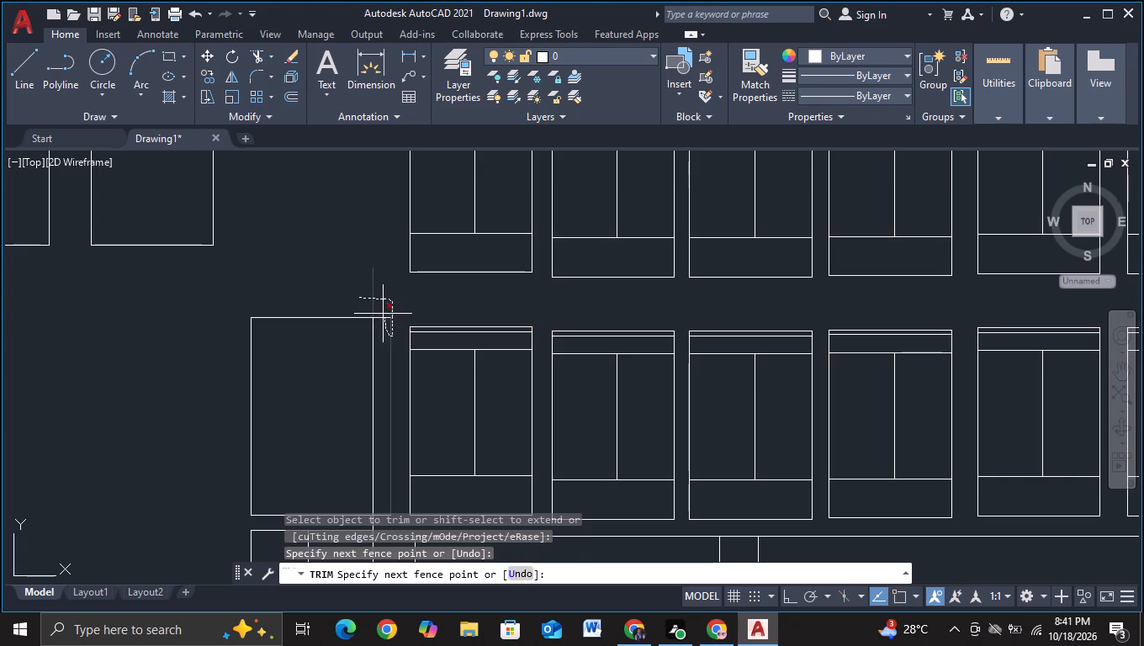
{"action": "left_click_drag", "start_coordinate": [383, 313], "coordinate": [381, 308]}
{"action": "middle_click_drag", "start_coordinate": [381, 325], "coordinate": [368, 190]}
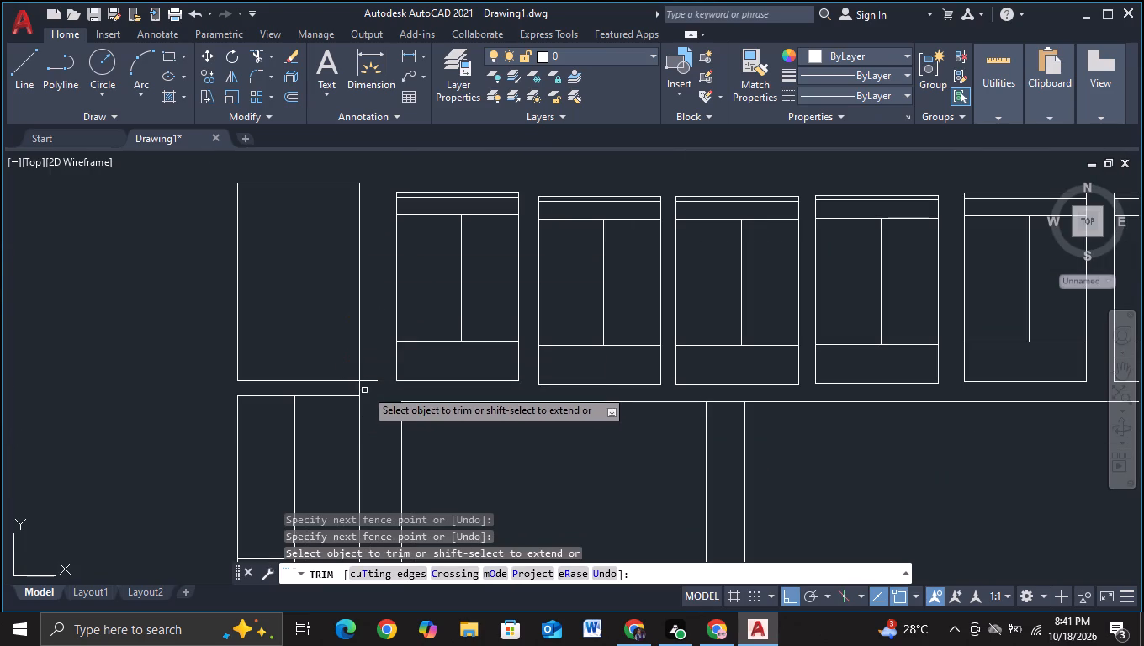
{"action": "left_click_drag", "start_coordinate": [355, 388], "coordinate": [373, 364]}
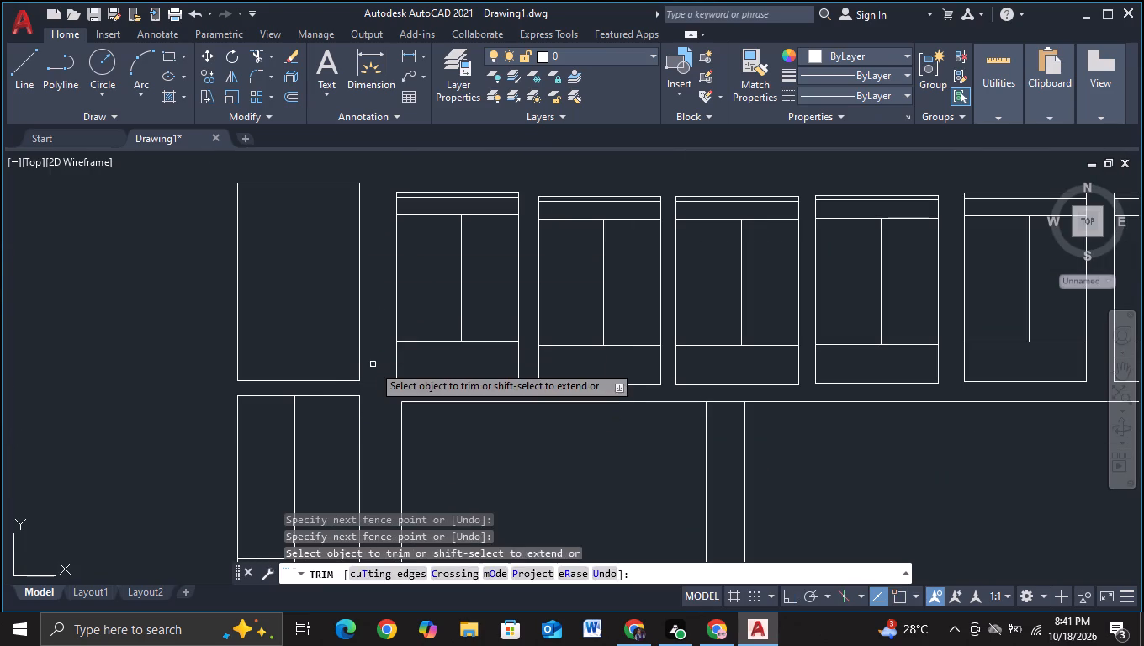
Copy the new rectangle straight up about 14.9, placing it beneath the left wing's windows and beside the upper row of connecting-block windows.
{"action": "key", "text": "Escape"}
{"action": "scroll", "coordinate": [383, 380], "scroll_direction": "down", "scroll_amount": 1}
{"action": "key", "text": "Escape"}
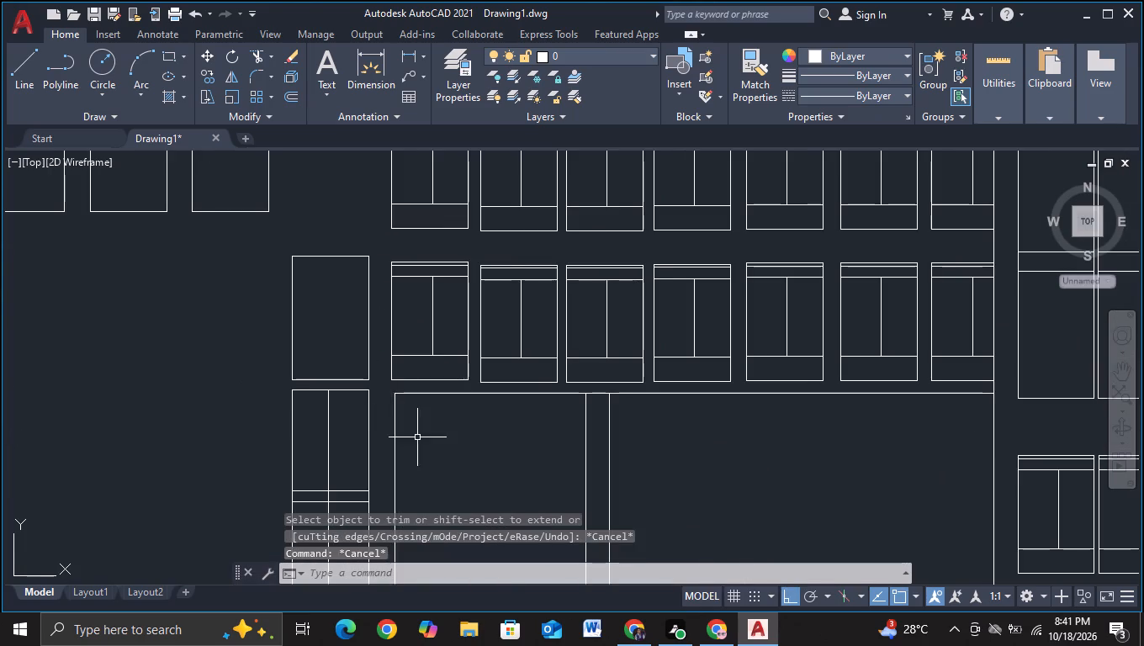
{"action": "middle_click_drag", "start_coordinate": [418, 440], "coordinate": [472, 432]}
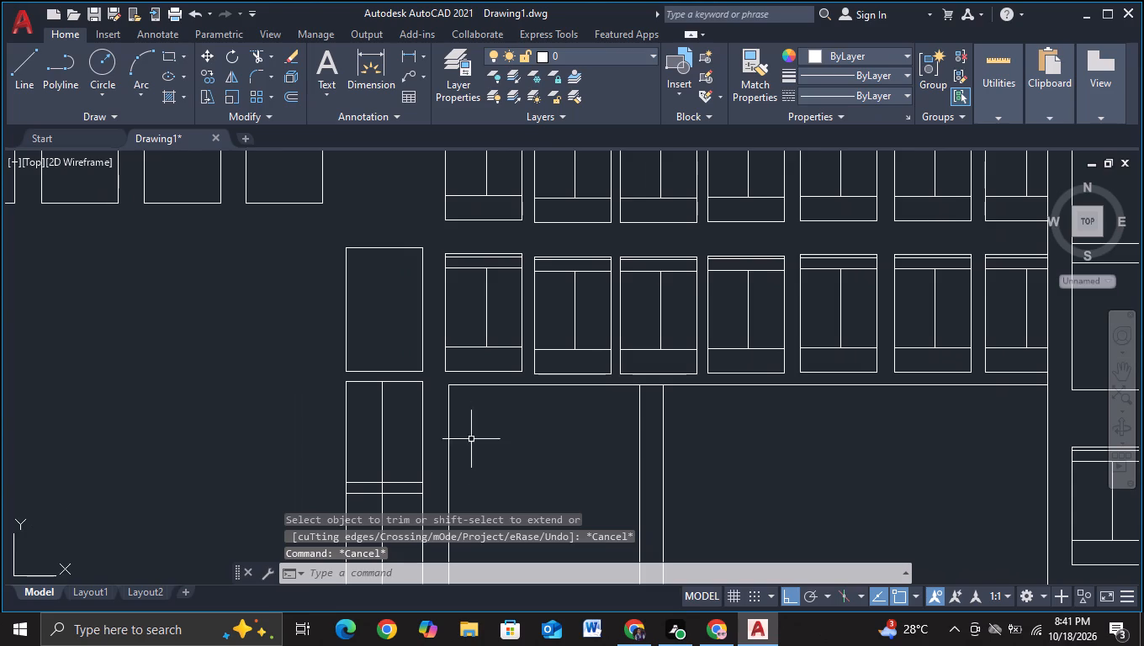
{"action": "middle_click_drag", "start_coordinate": [470, 454], "coordinate": [516, 486]}
{"action": "left_click_drag", "start_coordinate": [382, 265], "coordinate": [381, 278]}
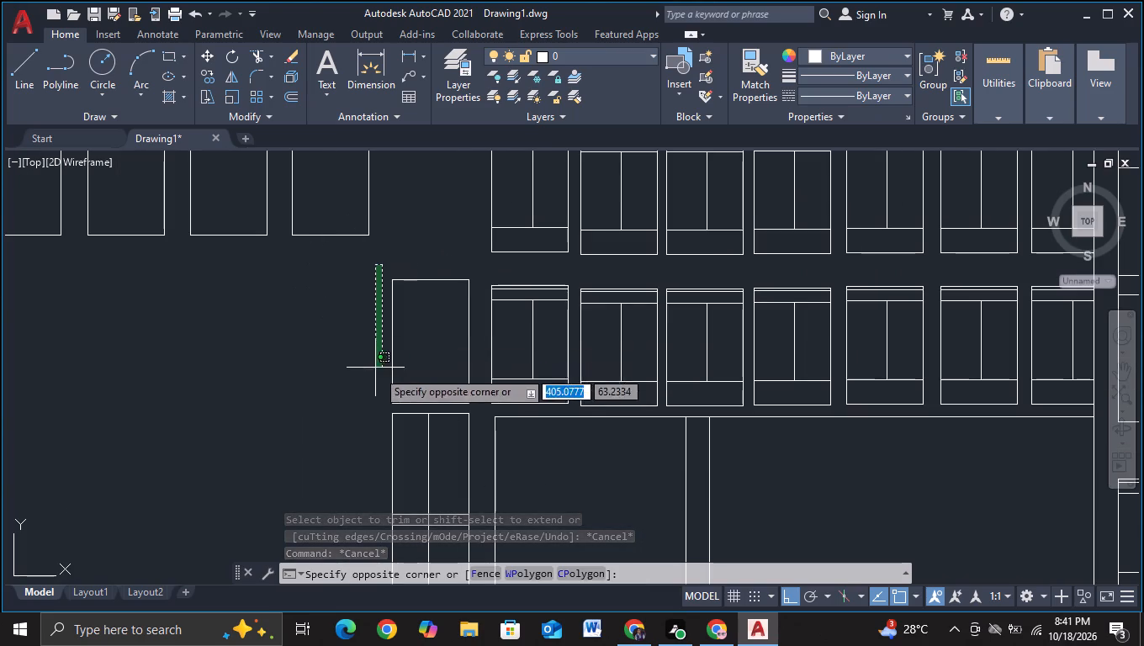
{"action": "left_click", "coordinate": [477, 410]}
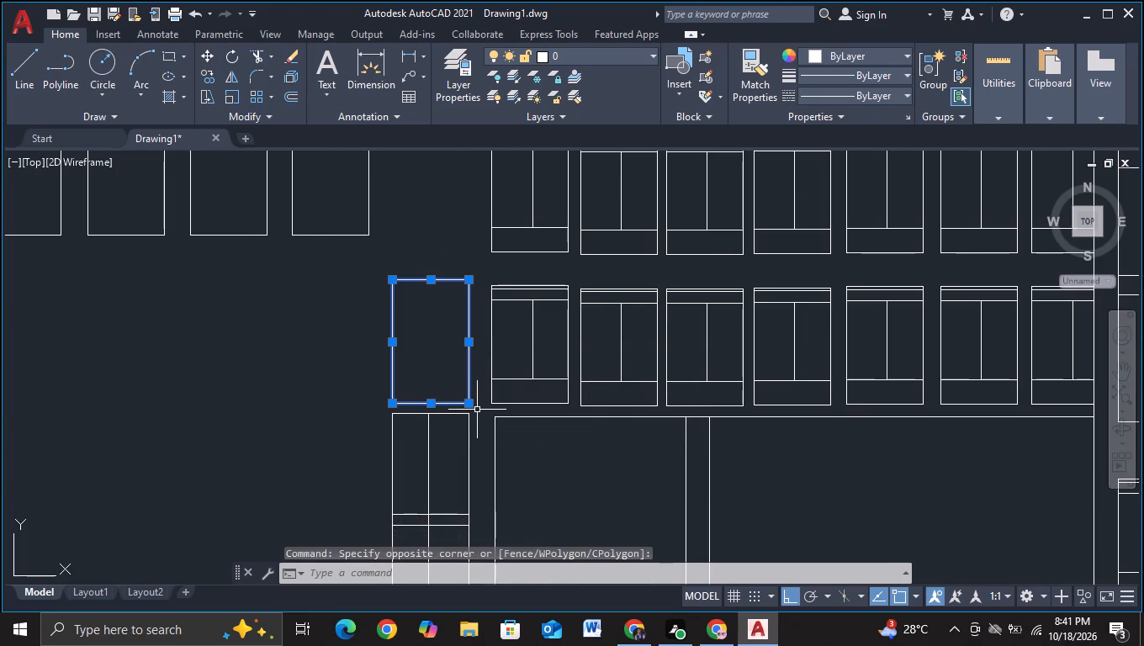
{"action": "key", "text": "c"}
{"action": "left_click", "coordinate": [512, 463]}
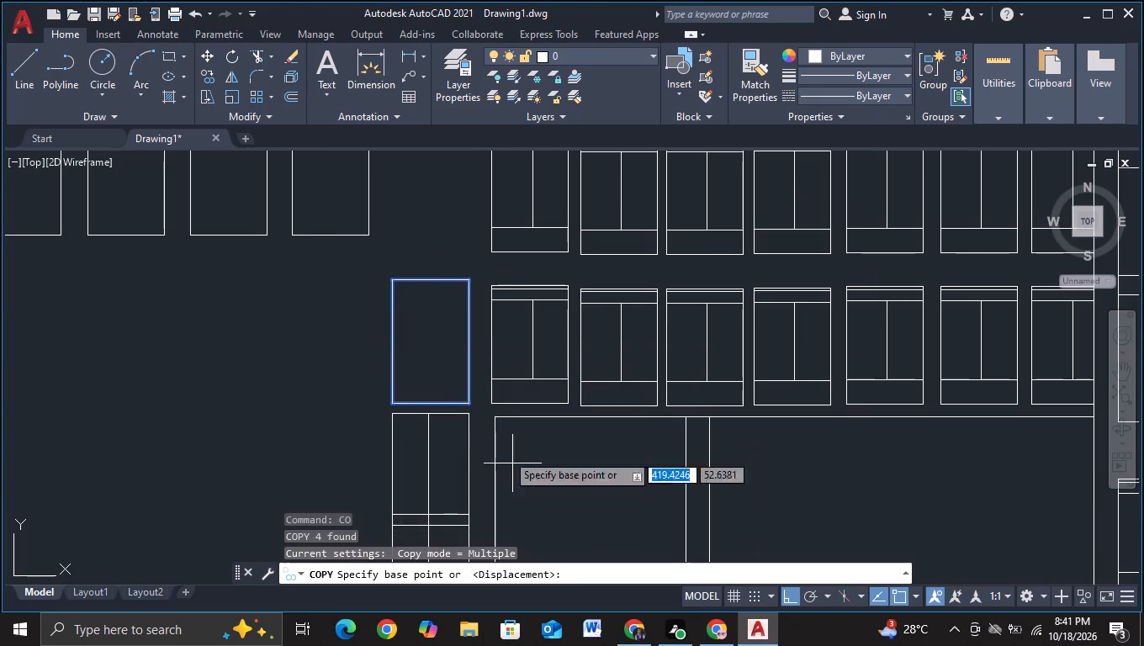
{"action": "left_click", "coordinate": [445, 363]}
{"action": "middle_click_drag", "start_coordinate": [445, 312], "coordinate": [442, 493]}
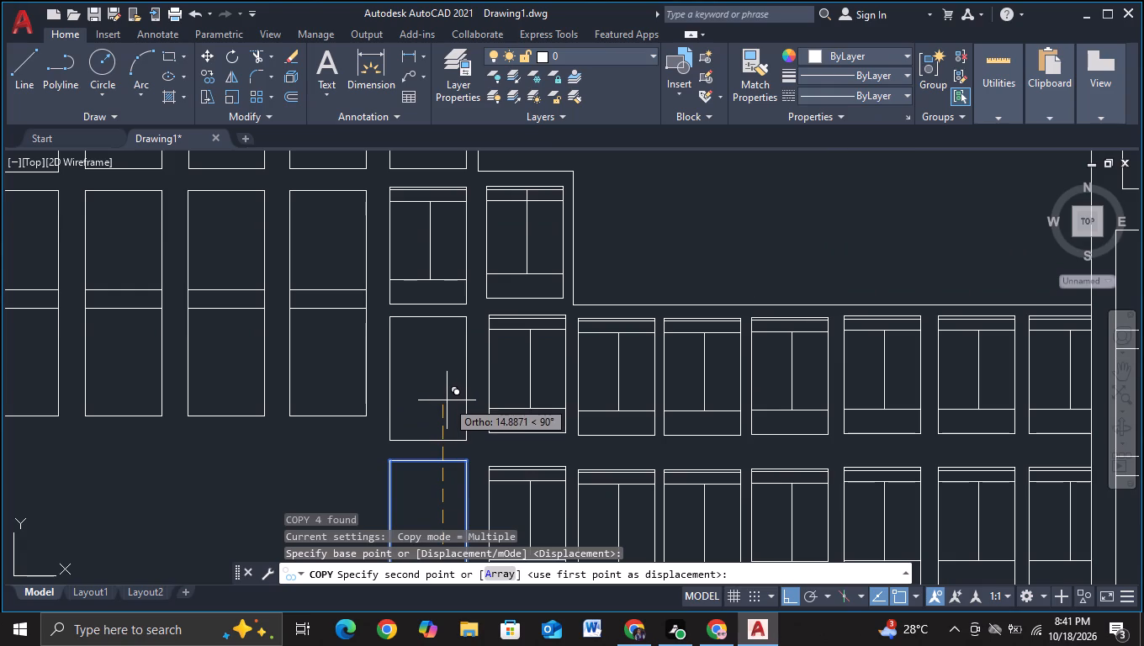
{"action": "left_click", "coordinate": [448, 400]}
{"action": "key", "text": "Escape"}
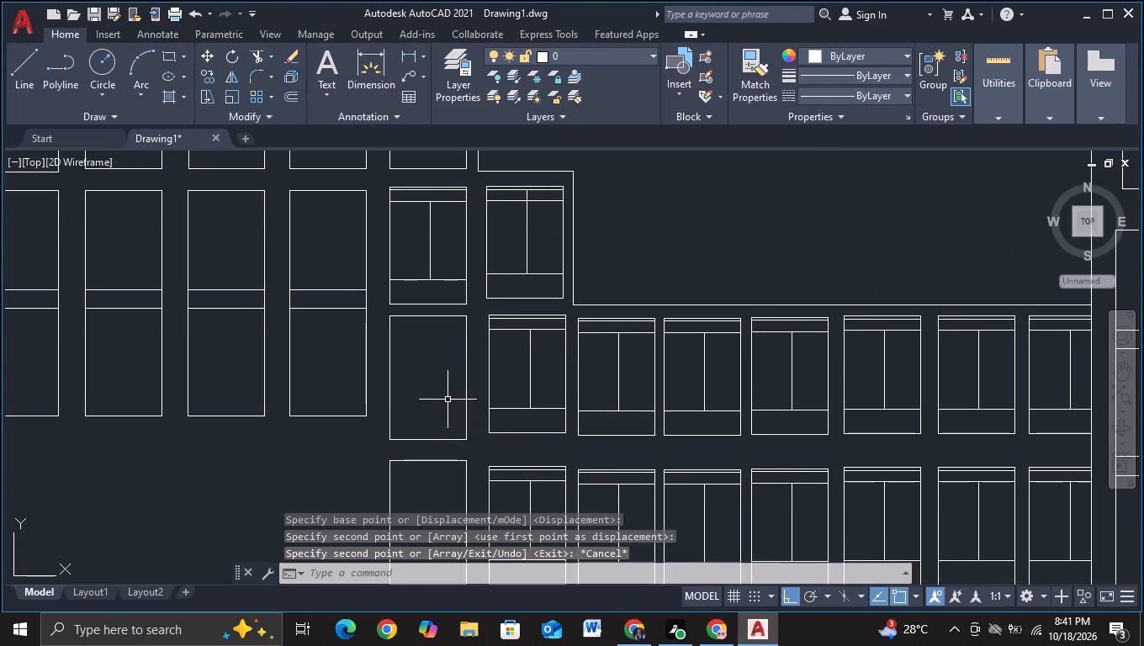
Draw a horizontal line across the lower part of the copied rectangle, running slightly past both of its sides.
{"action": "scroll", "coordinate": [447, 404], "scroll_direction": "down", "scroll_amount": 2}
{"action": "middle_click_drag", "start_coordinate": [388, 469], "coordinate": [396, 415]}
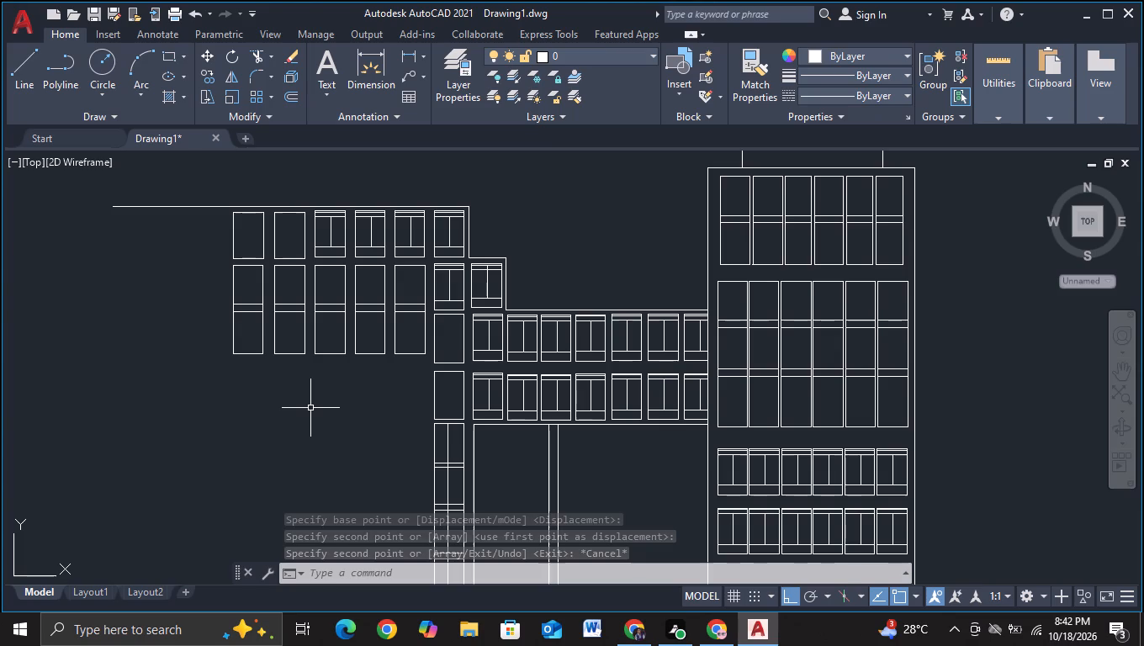
{"action": "left_click", "coordinate": [13, 92]}
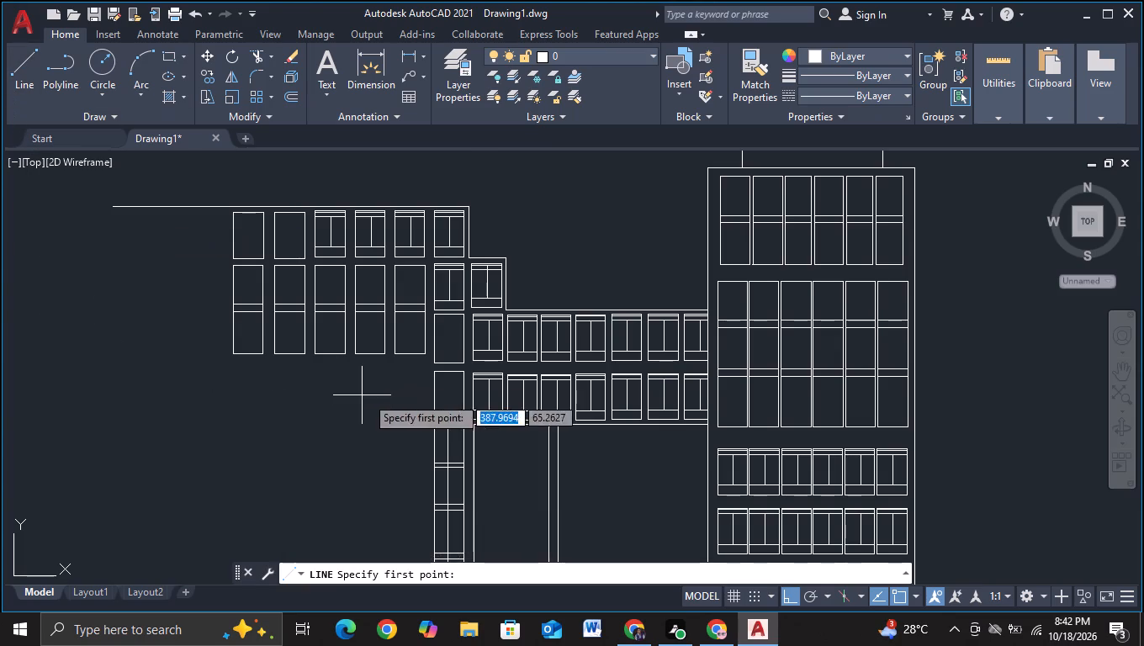
{"action": "scroll", "coordinate": [371, 395], "scroll_direction": "up", "scroll_amount": 1}
{"action": "scroll", "coordinate": [495, 320], "scroll_direction": "up", "scroll_amount": 2}
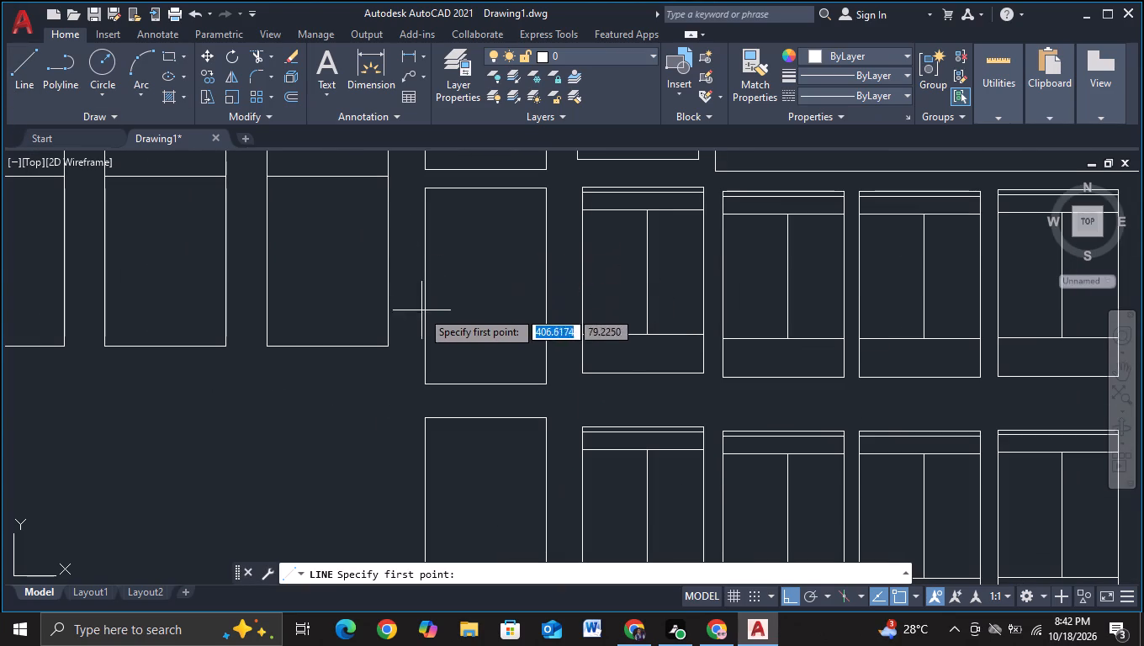
{"action": "scroll", "coordinate": [418, 336], "scroll_direction": "up", "scroll_amount": 1}
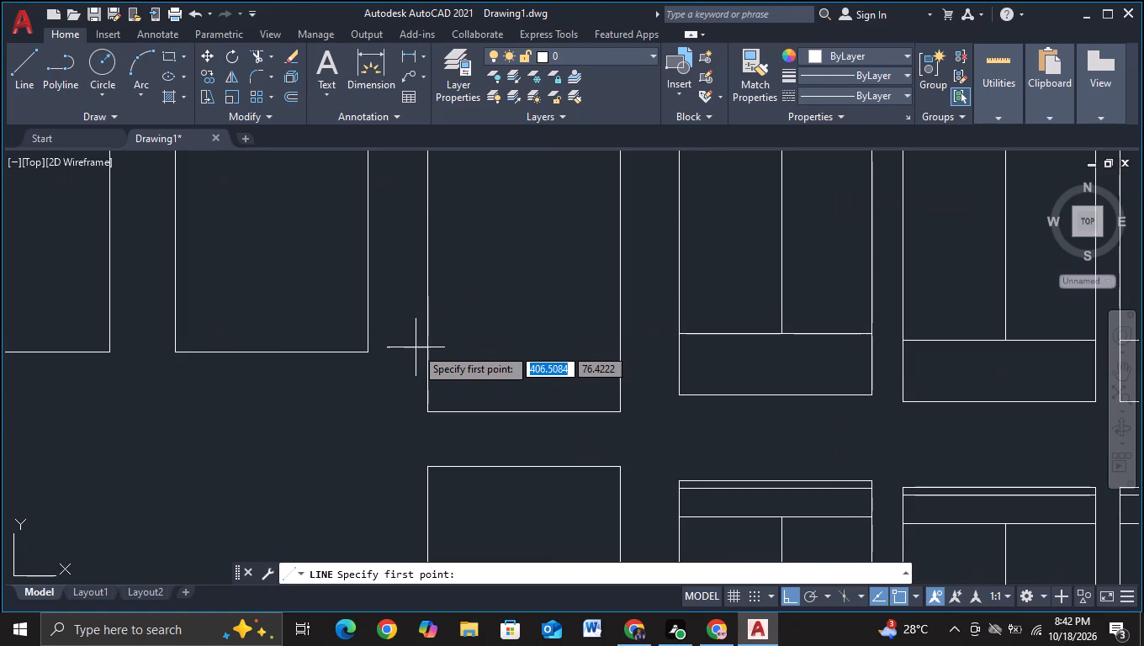
{"action": "left_click", "coordinate": [417, 341]}
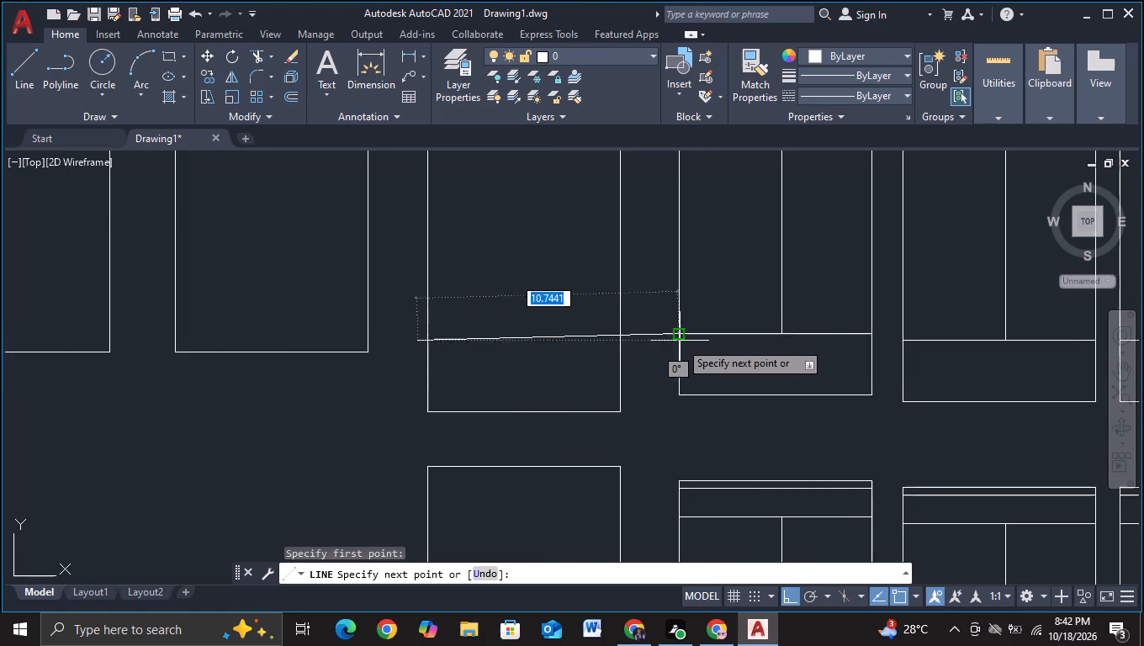
{"action": "left_click", "coordinate": [662, 353]}
{"action": "key", "text": "Escape"}
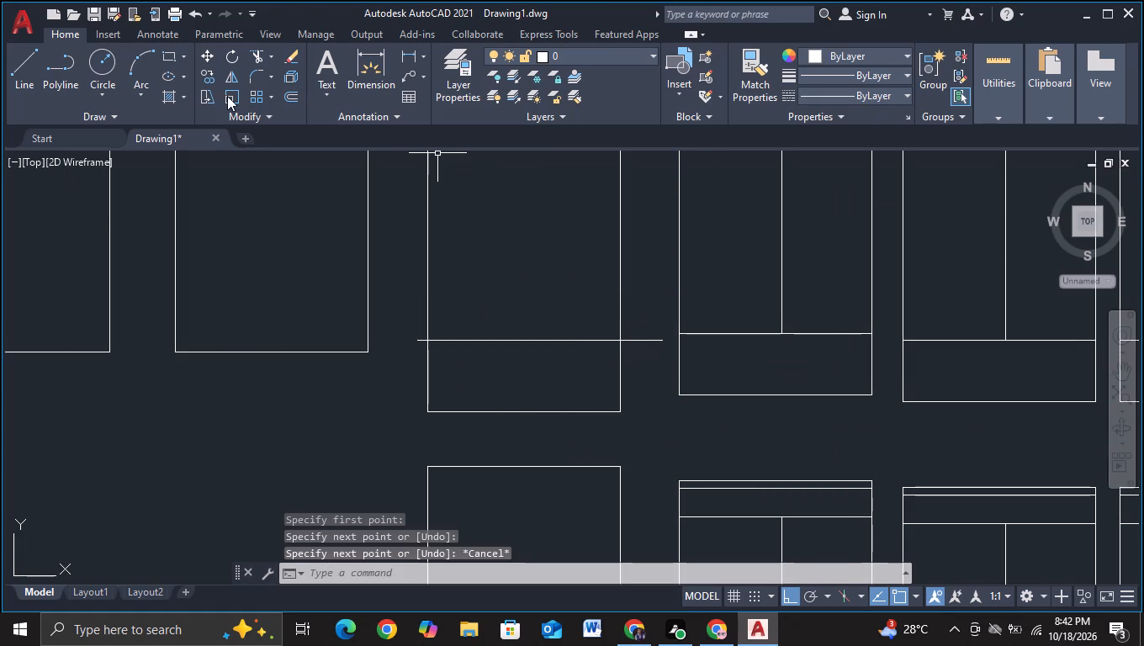
Trim both ends of the horizontal line that overhang the copied rectangle's sides.
{"action": "left_click", "coordinate": [259, 61]}
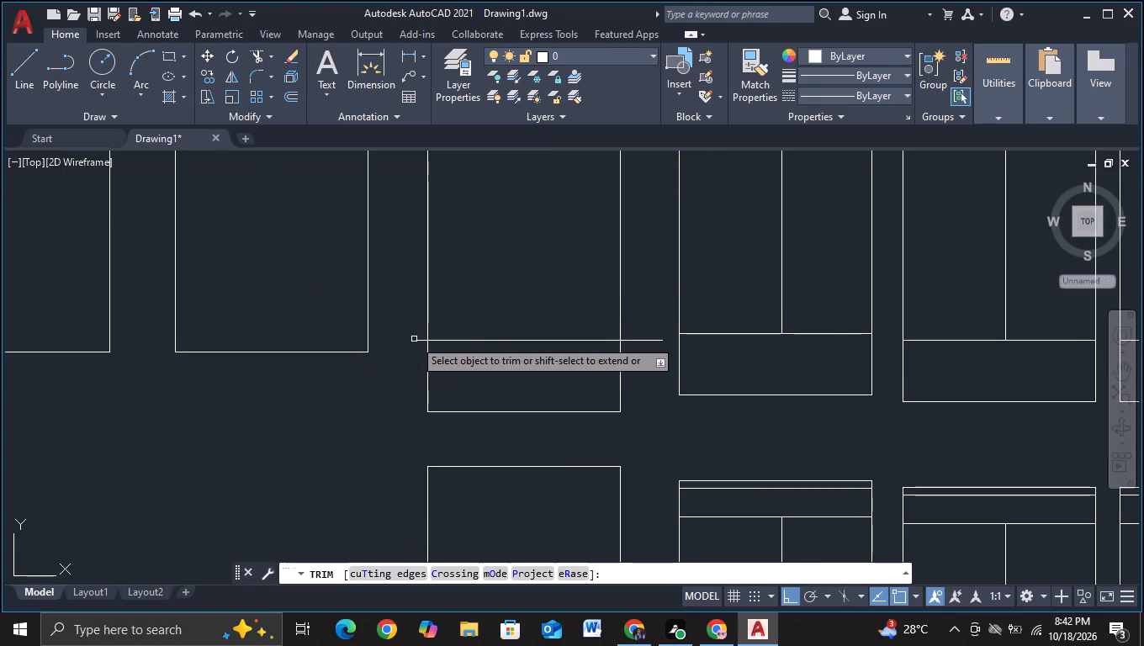
{"action": "left_click", "coordinate": [419, 339]}
{"action": "left_click_drag", "start_coordinate": [634, 327], "coordinate": [634, 337]}
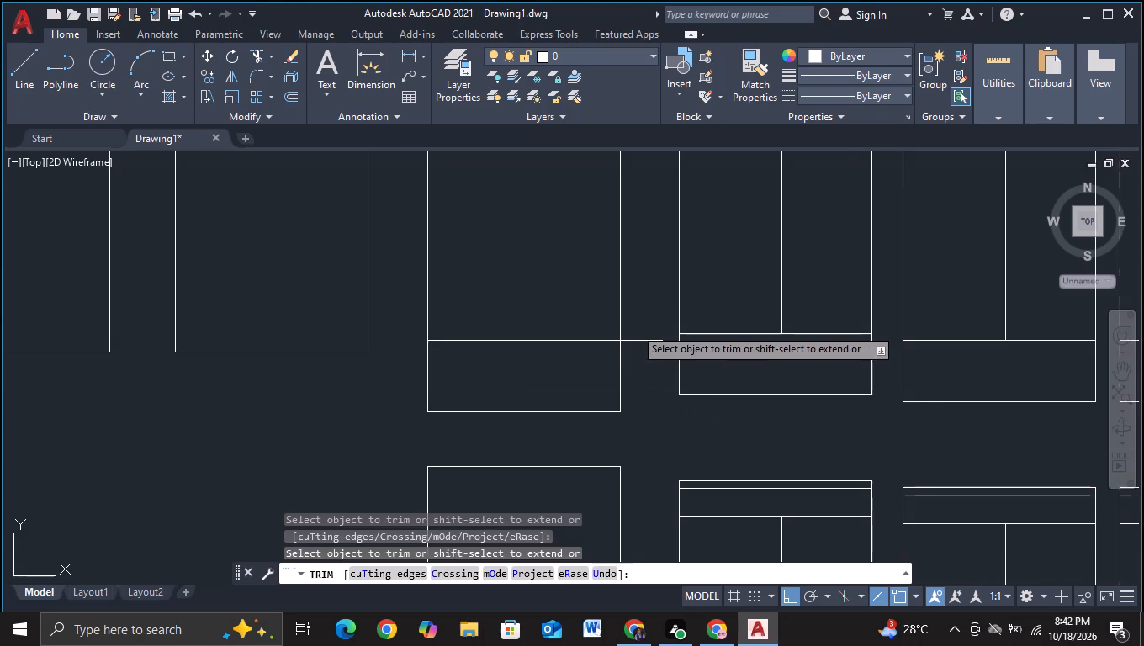
{"action": "left_click_drag", "start_coordinate": [634, 337], "coordinate": [640, 384]}
{"action": "key", "text": "Escape"}
Copy the horizontal line up twice inside the rectangle: about 9.4 up, just below the top edge, and again slightly lower.
{"action": "middle_click_drag", "start_coordinate": [546, 278], "coordinate": [544, 384]}
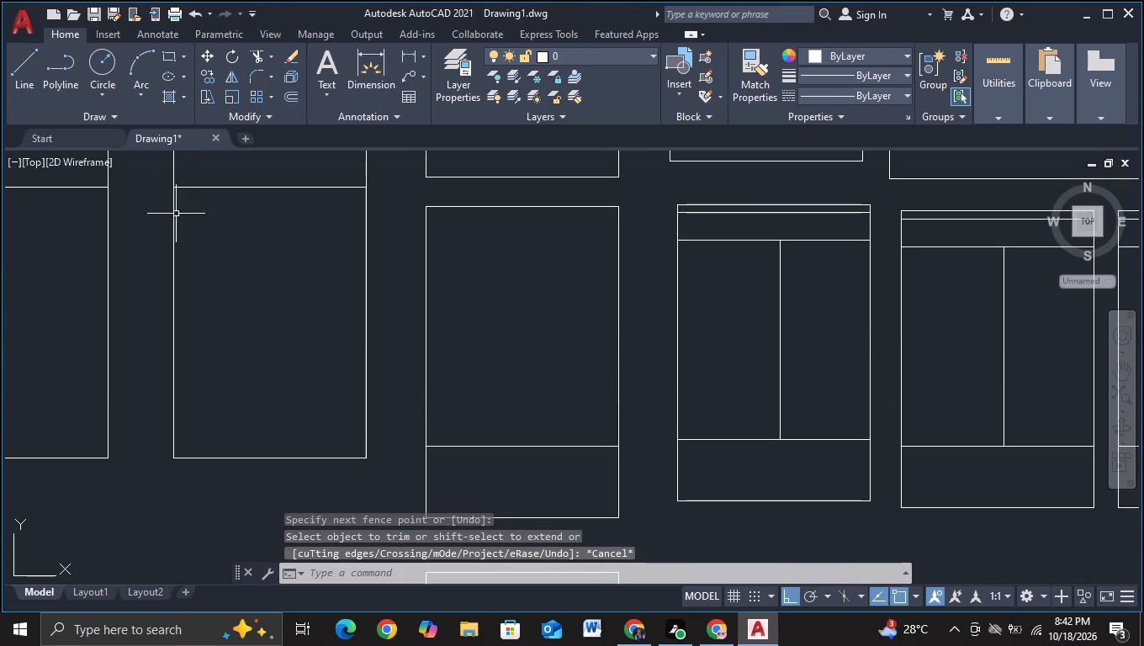
{"action": "left_click", "coordinate": [488, 447]}
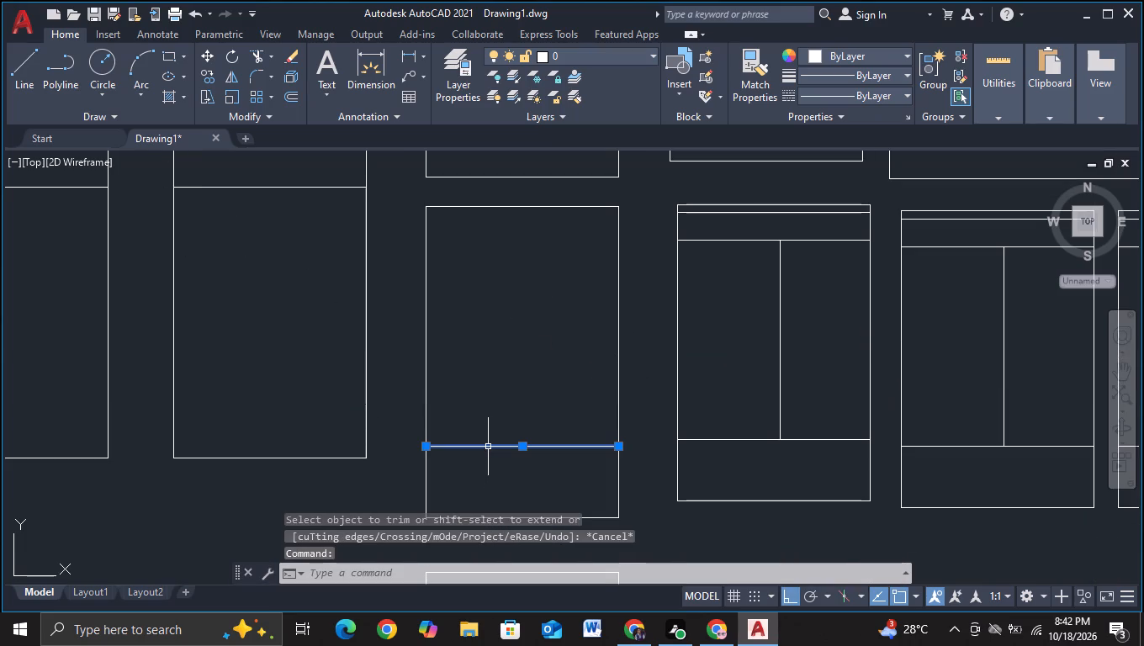
{"action": "key", "text": "c"}
{"action": "left_click", "coordinate": [556, 503]}
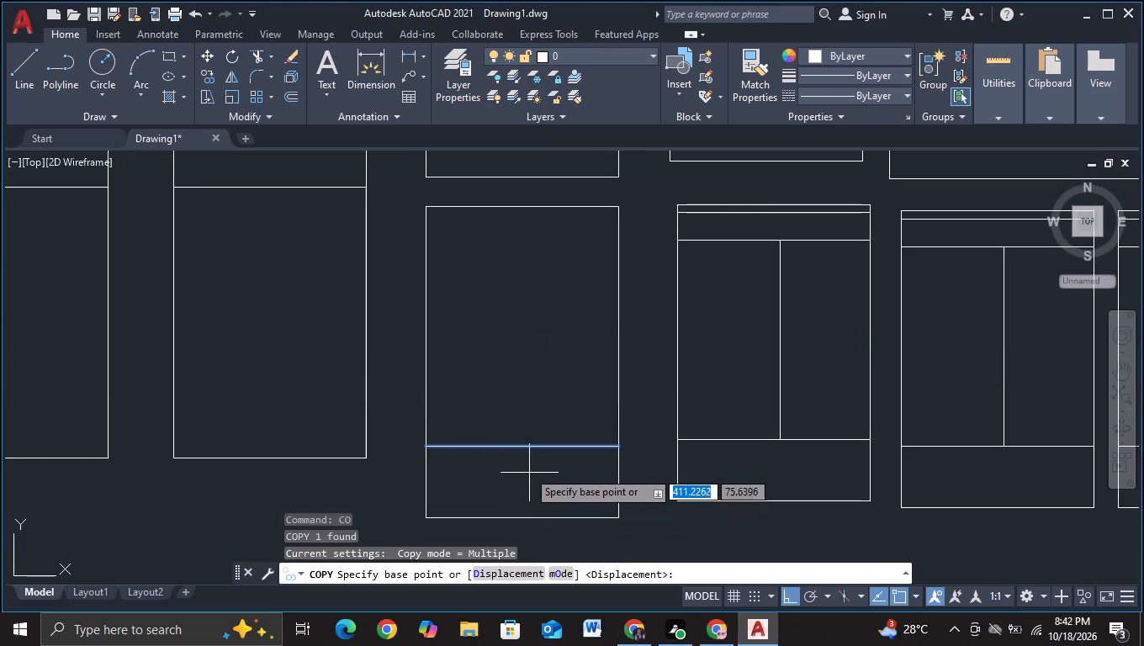
{"action": "left_click", "coordinate": [522, 450]}
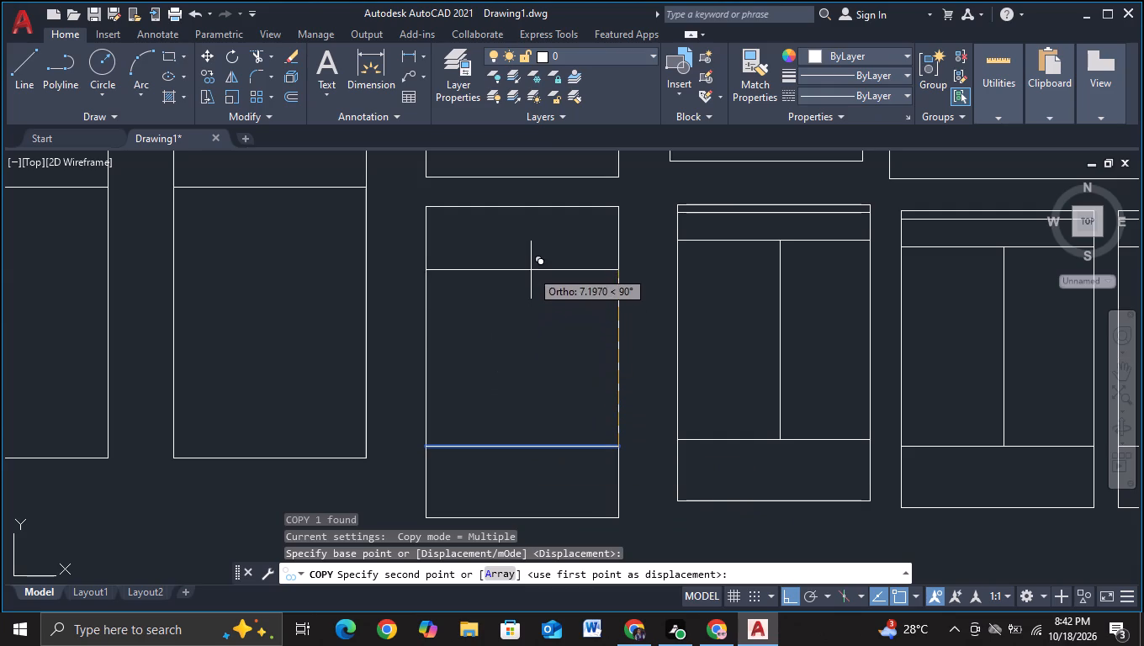
{"action": "left_click", "coordinate": [529, 218]}
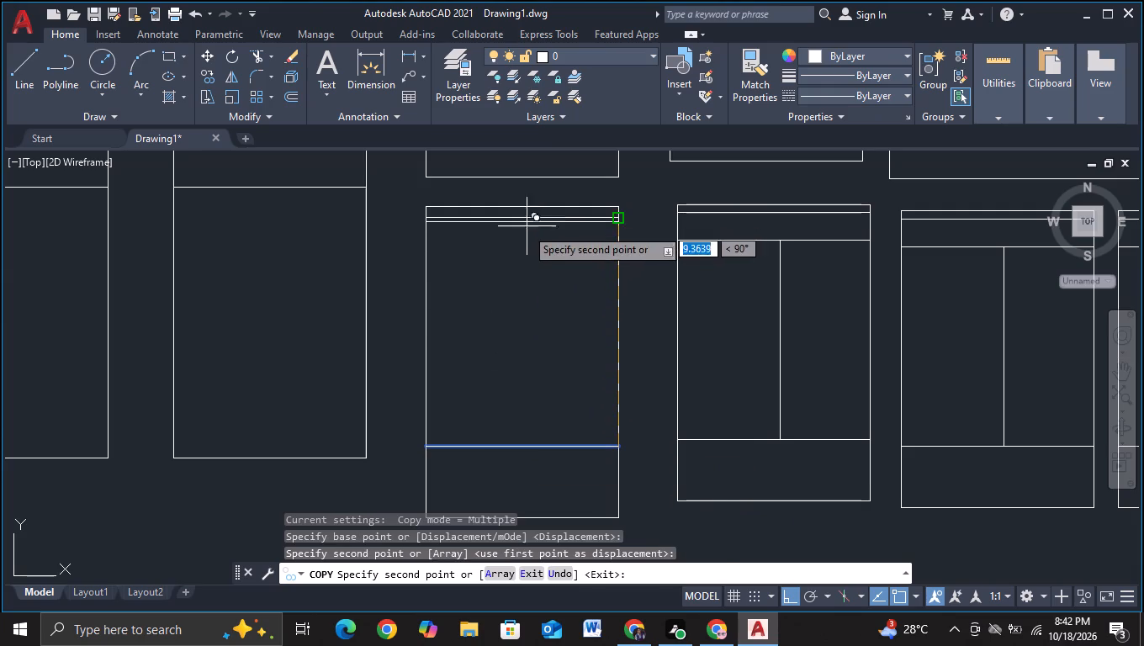
{"action": "left_click", "coordinate": [525, 244]}
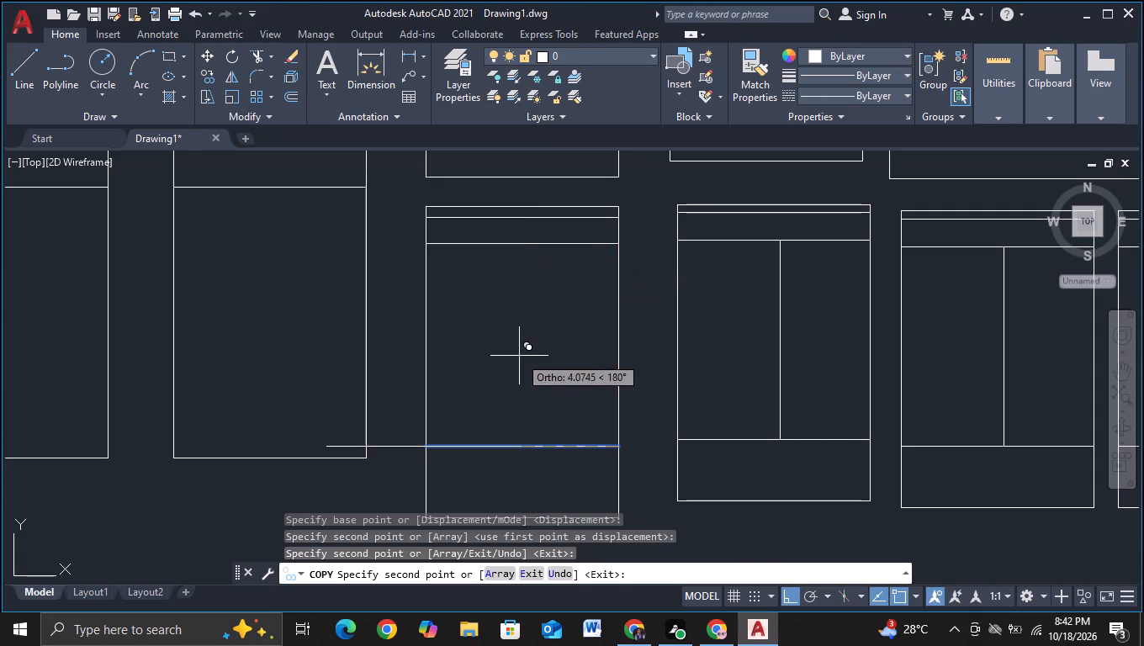
{"action": "scroll", "coordinate": [519, 356], "scroll_direction": "down", "scroll_amount": 2}
{"action": "key", "text": "Escape"}
{"action": "scroll", "coordinate": [540, 407], "scroll_direction": "down", "scroll_amount": 2}
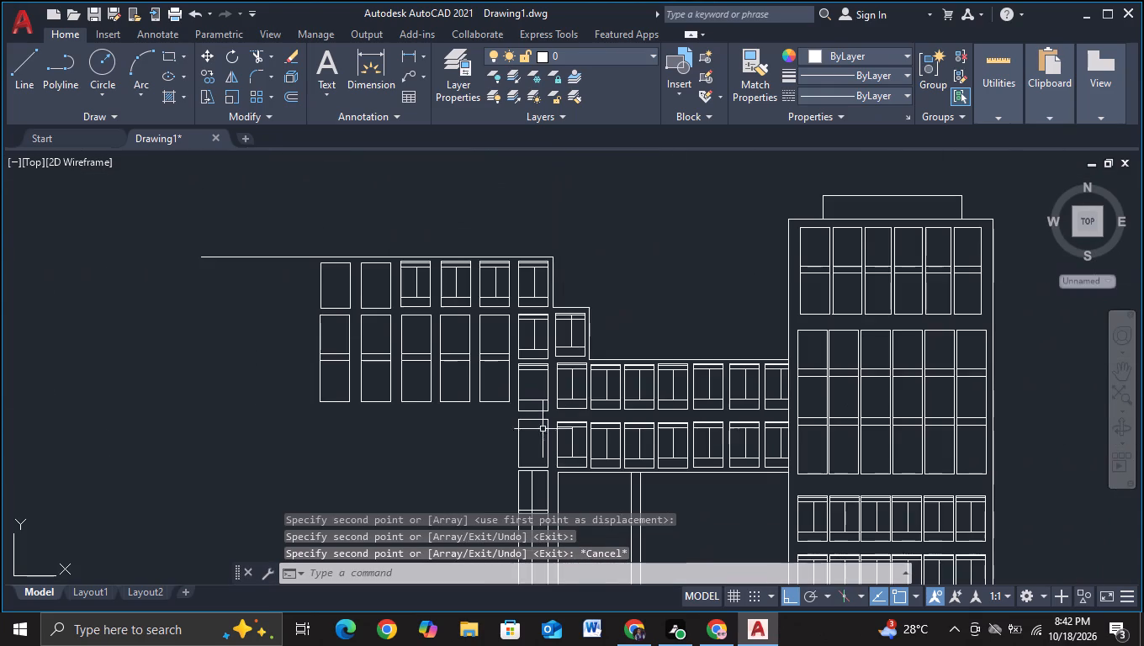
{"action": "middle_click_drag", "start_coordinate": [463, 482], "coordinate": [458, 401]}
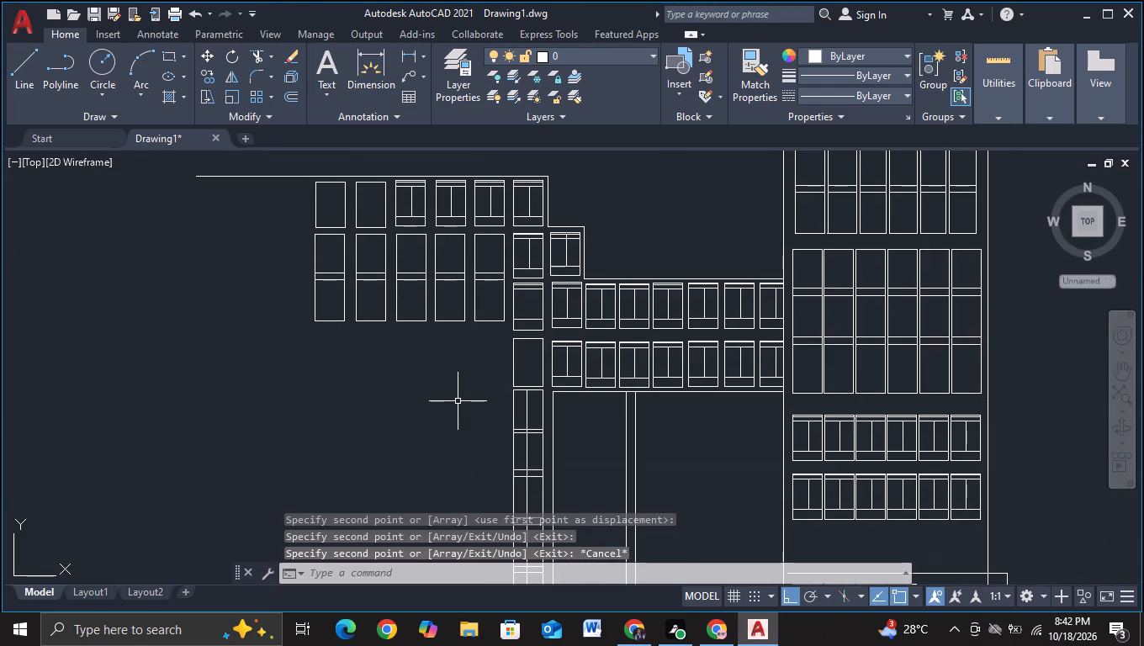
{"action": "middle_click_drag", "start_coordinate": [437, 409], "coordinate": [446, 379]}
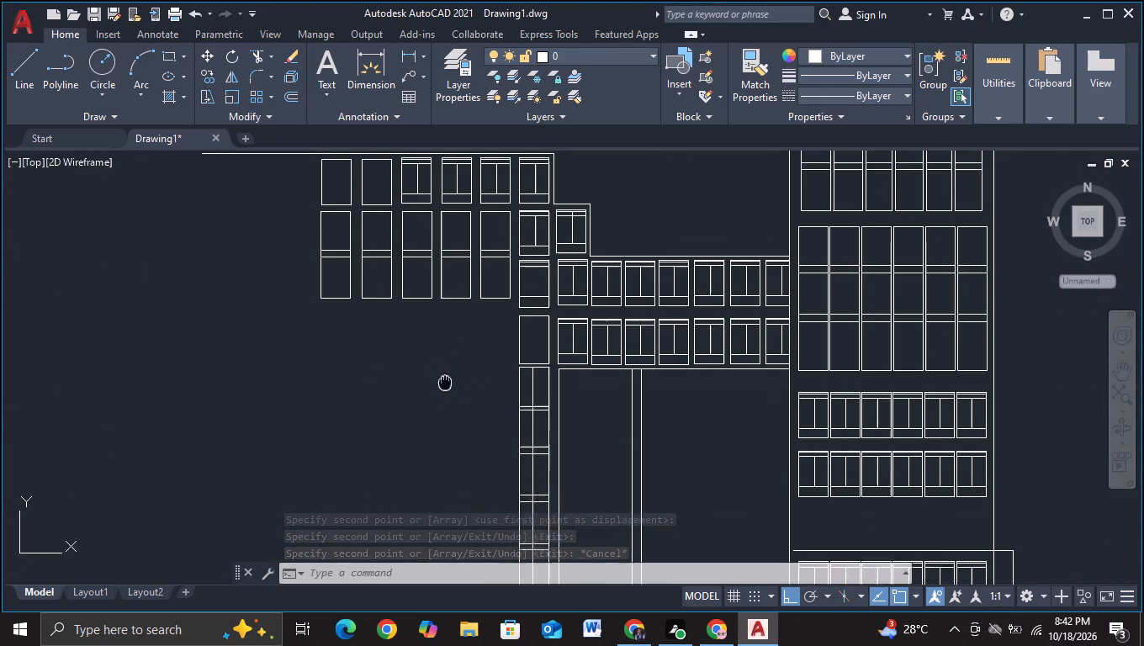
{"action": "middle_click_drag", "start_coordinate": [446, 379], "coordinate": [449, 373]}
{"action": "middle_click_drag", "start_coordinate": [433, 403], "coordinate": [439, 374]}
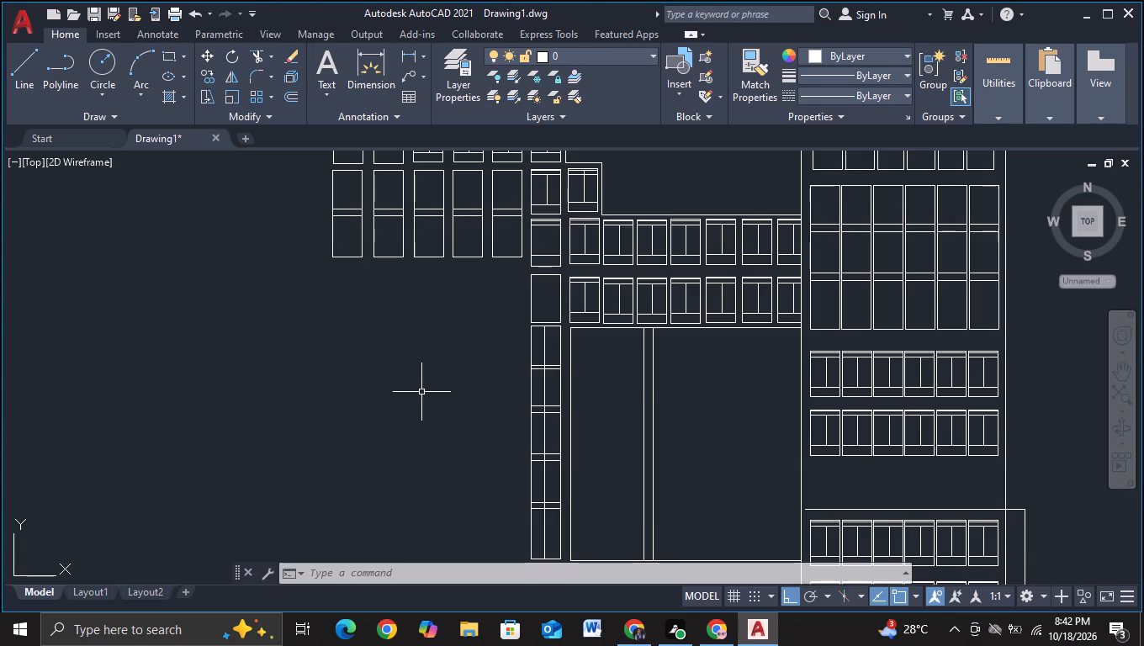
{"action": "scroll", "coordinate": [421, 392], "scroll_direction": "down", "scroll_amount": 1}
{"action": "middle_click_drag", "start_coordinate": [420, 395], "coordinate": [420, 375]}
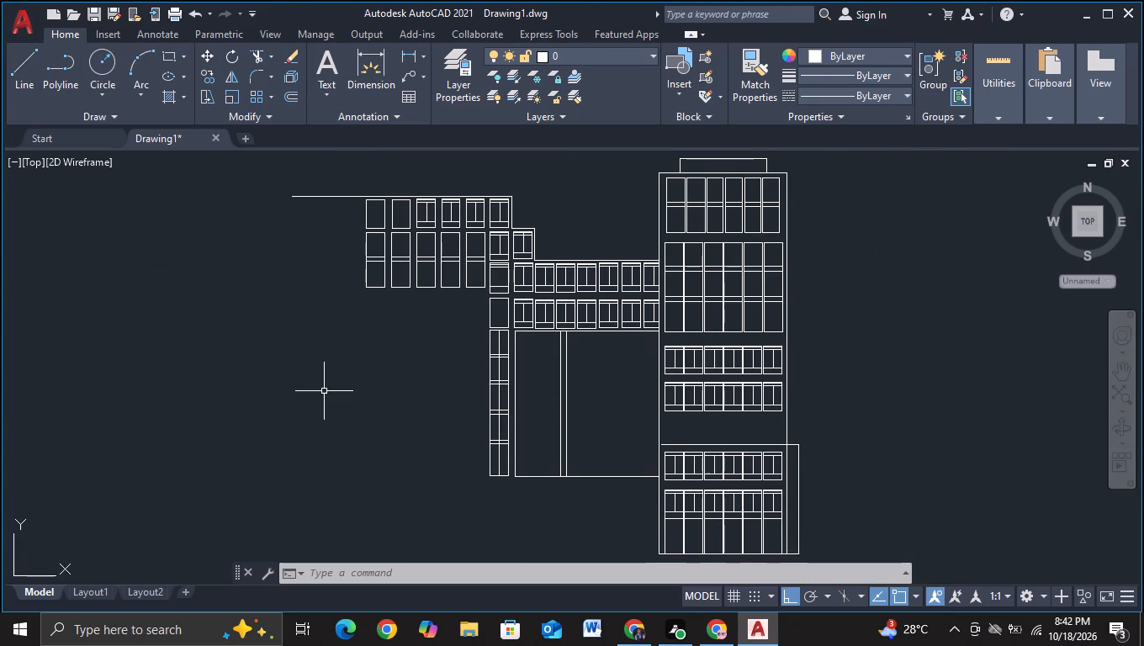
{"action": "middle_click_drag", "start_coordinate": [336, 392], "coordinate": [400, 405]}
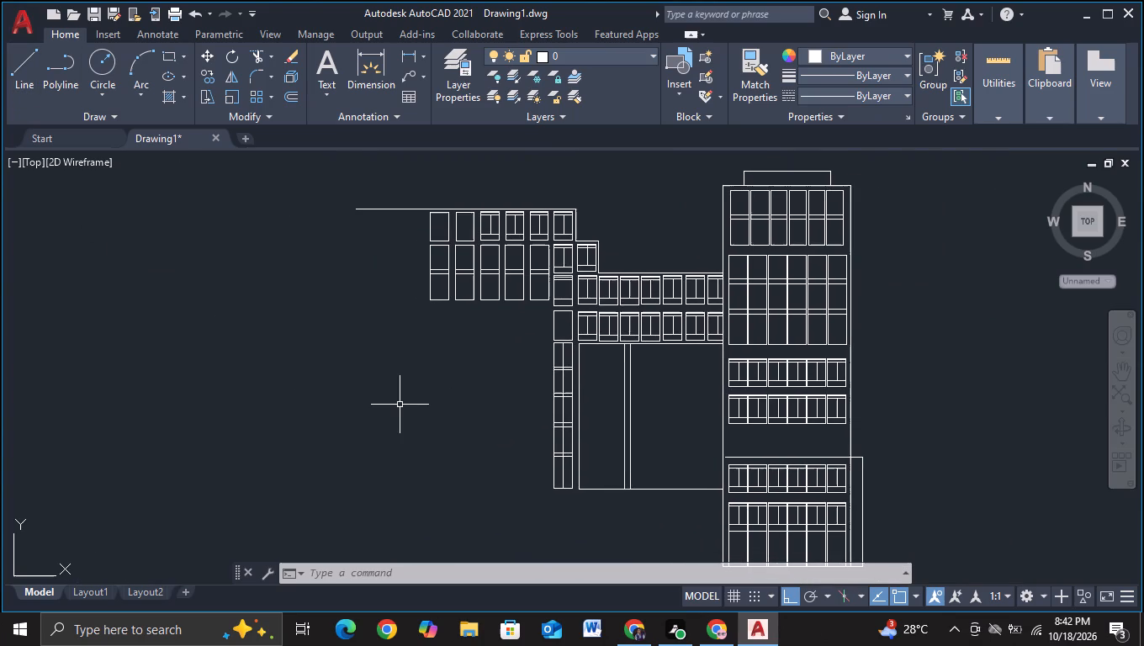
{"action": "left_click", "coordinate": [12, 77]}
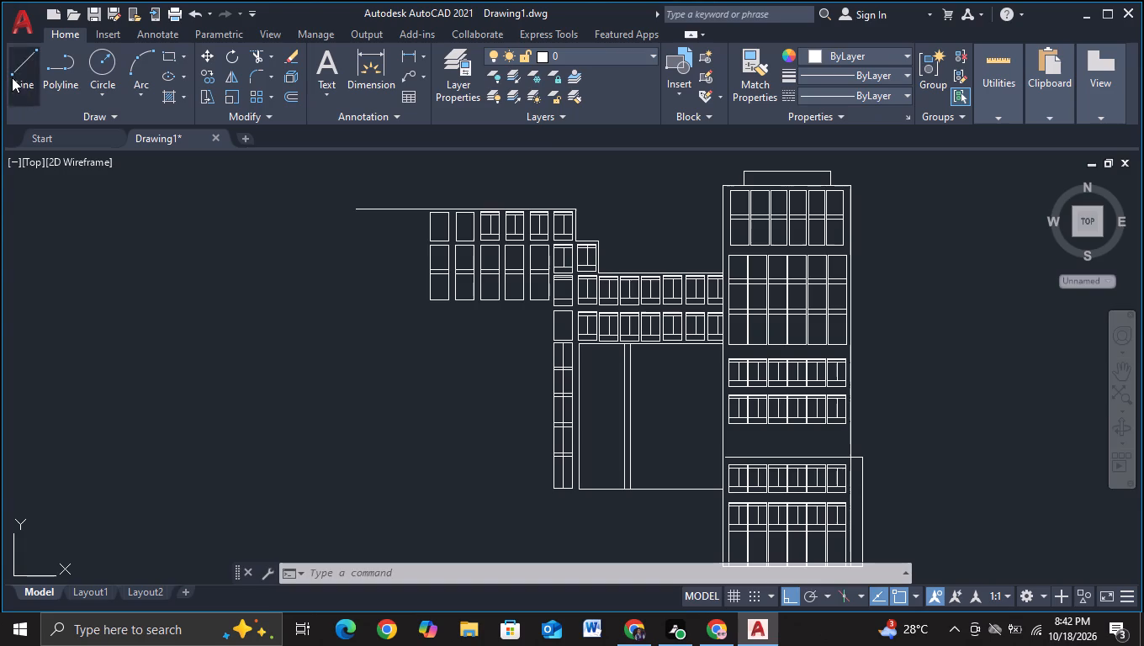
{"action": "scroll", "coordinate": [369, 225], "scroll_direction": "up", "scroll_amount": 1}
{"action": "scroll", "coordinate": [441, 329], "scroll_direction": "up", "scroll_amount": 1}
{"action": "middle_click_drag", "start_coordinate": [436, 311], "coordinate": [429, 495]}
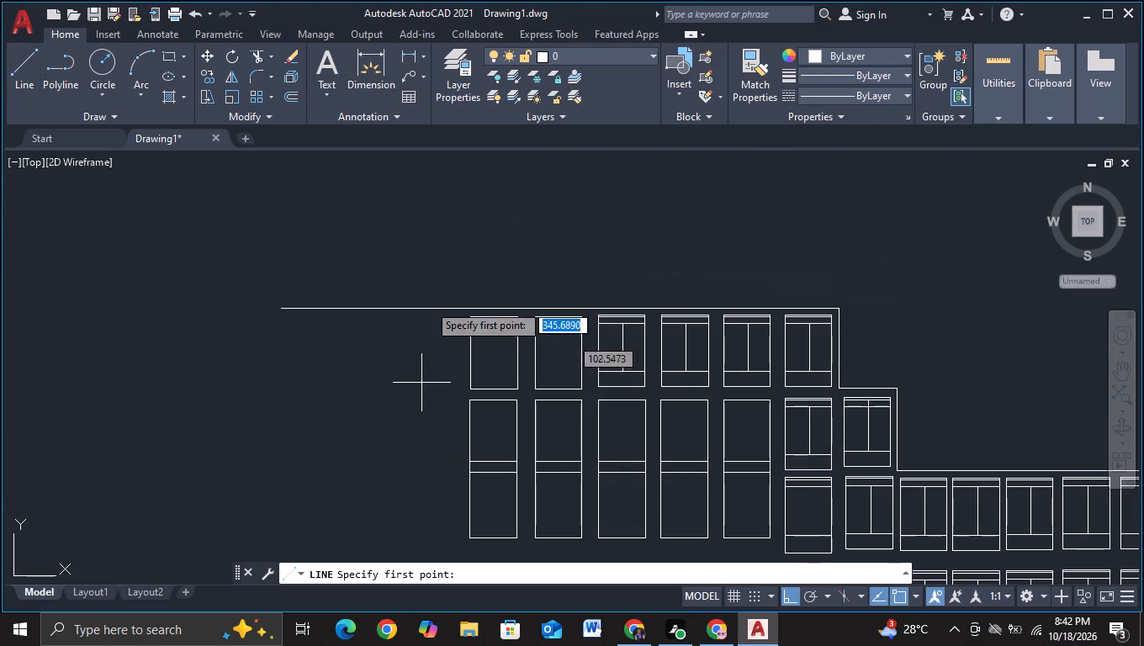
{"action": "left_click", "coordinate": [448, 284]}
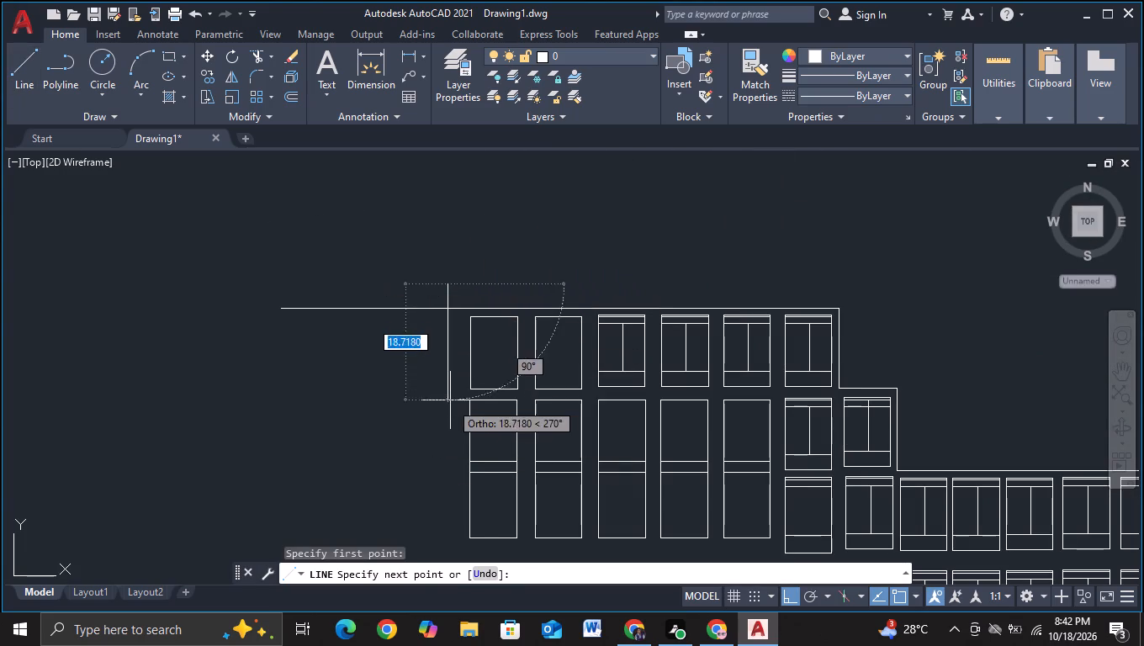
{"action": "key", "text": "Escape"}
Draw a vertical line about 122.6 long beside the leftmost windows, from just above the roofline down to the multi-pane strip's base level.
{"action": "left_click", "coordinate": [30, 93]}
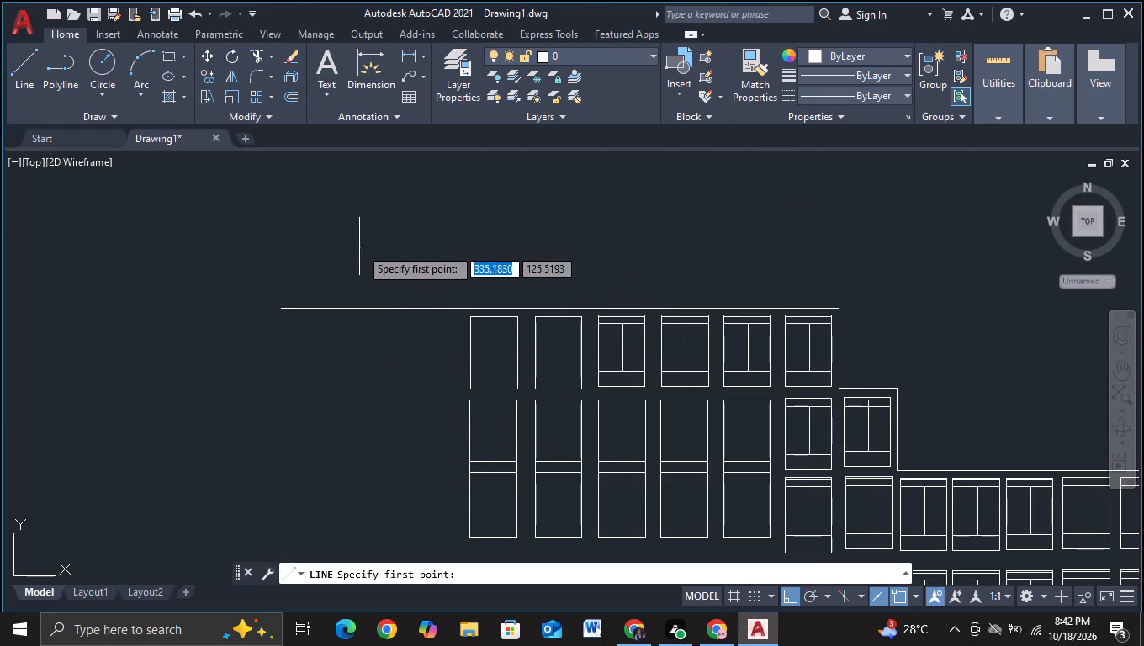
{"action": "left_click", "coordinate": [455, 292]}
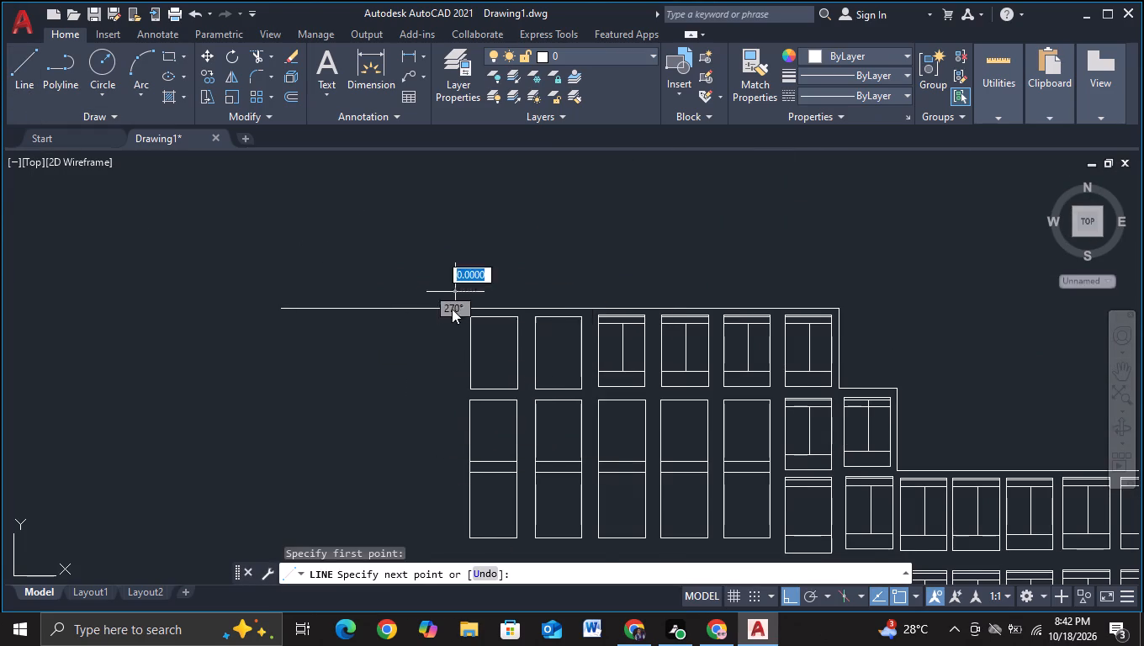
{"action": "scroll", "coordinate": [448, 374], "scroll_direction": "down", "scroll_amount": 2}
{"action": "middle_click_drag", "start_coordinate": [437, 477], "coordinate": [442, 310]}
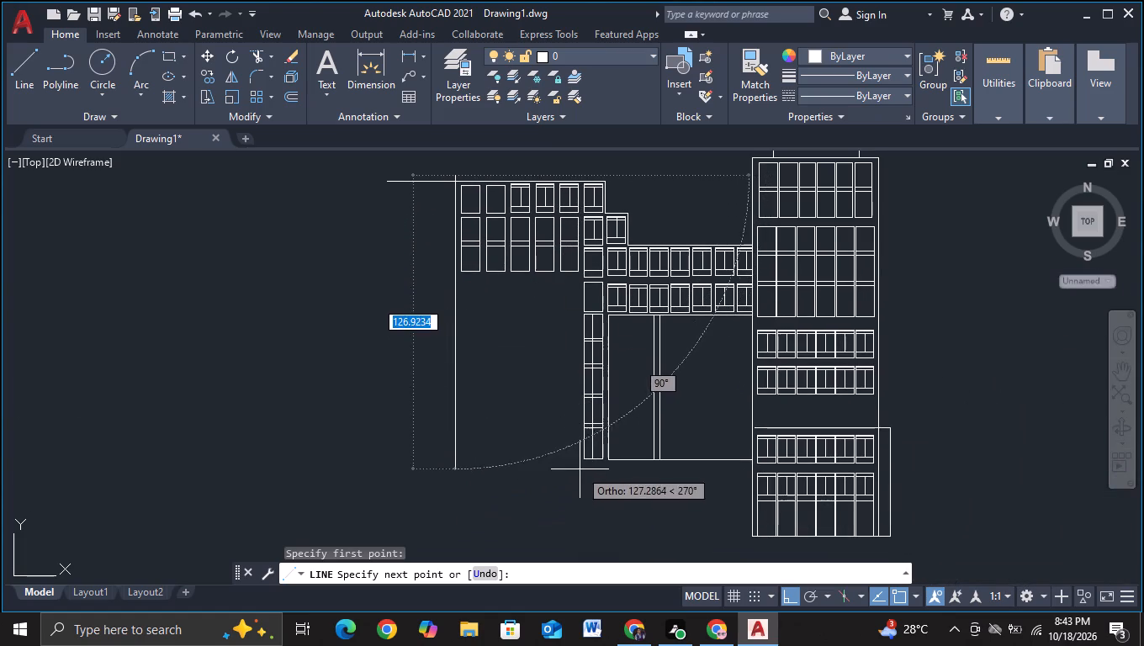
{"action": "left_click", "coordinate": [455, 460]}
{"action": "key", "text": "Escape"}
Trim the vertical edge line above the roofline and the roofline overhang beyond the wing's left edge.
{"action": "middle_click_drag", "start_coordinate": [395, 340], "coordinate": [396, 436]}
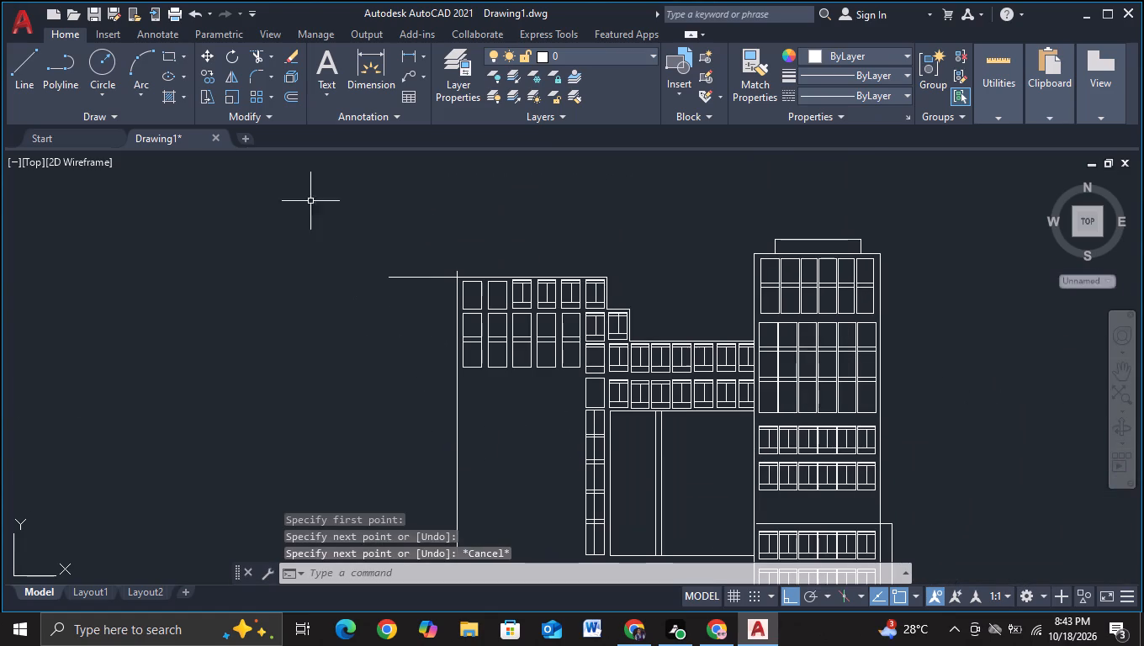
{"action": "left_click", "coordinate": [259, 51]}
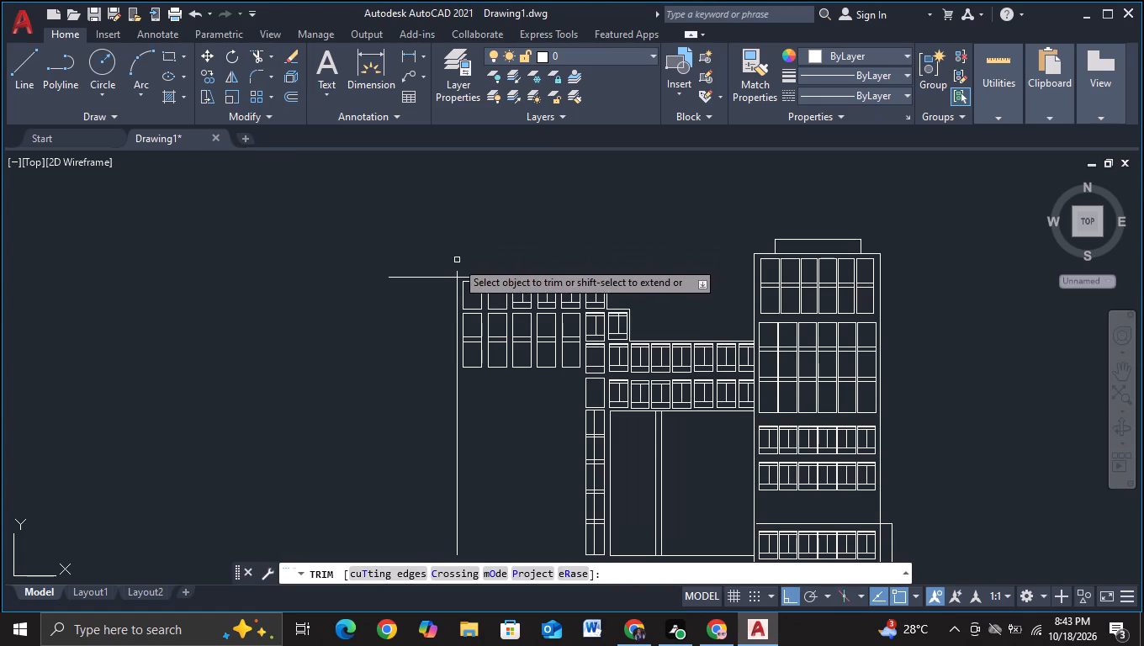
{"action": "left_click", "coordinate": [455, 270]}
{"action": "left_click_drag", "start_coordinate": [413, 261], "coordinate": [408, 325]}
{"action": "scroll", "coordinate": [409, 320], "scroll_direction": "down", "scroll_amount": 2}
{"action": "middle_click_drag", "start_coordinate": [401, 353], "coordinate": [405, 249]}
{"action": "key", "text": "Escape"}
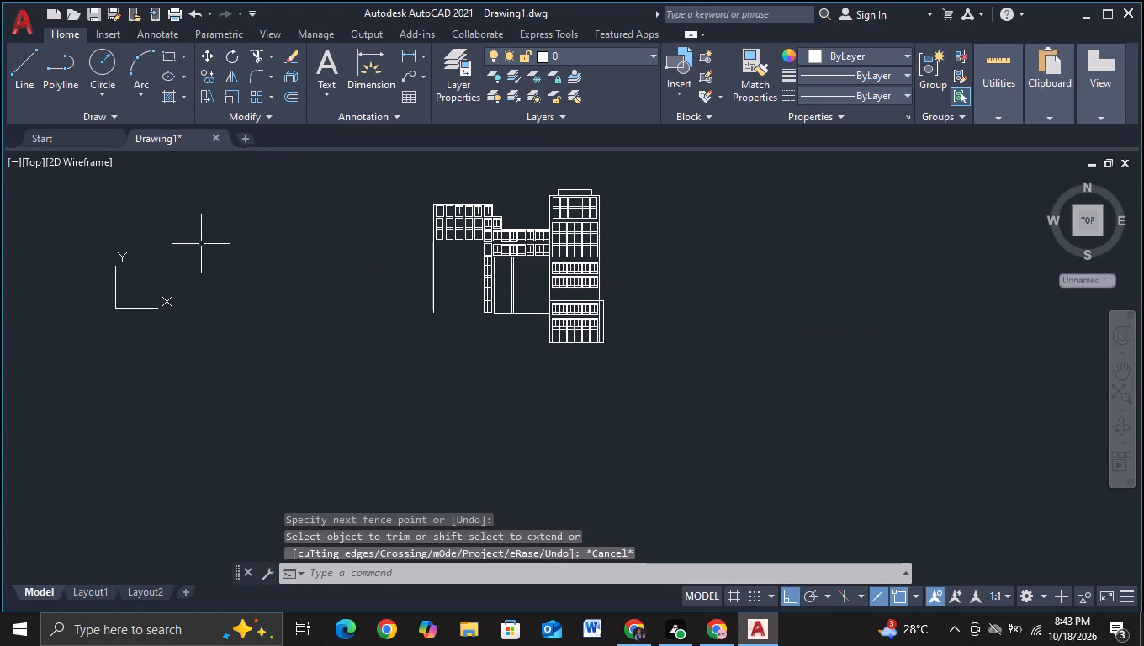
Draw a stepped line from the wing's top-left corner: left, about 18.6 down, and a short run further left.
{"action": "left_click", "coordinate": [15, 81]}
{"action": "scroll", "coordinate": [402, 287], "scroll_direction": "up", "scroll_amount": 2}
{"action": "middle_click_drag", "start_coordinate": [409, 263], "coordinate": [410, 446]}
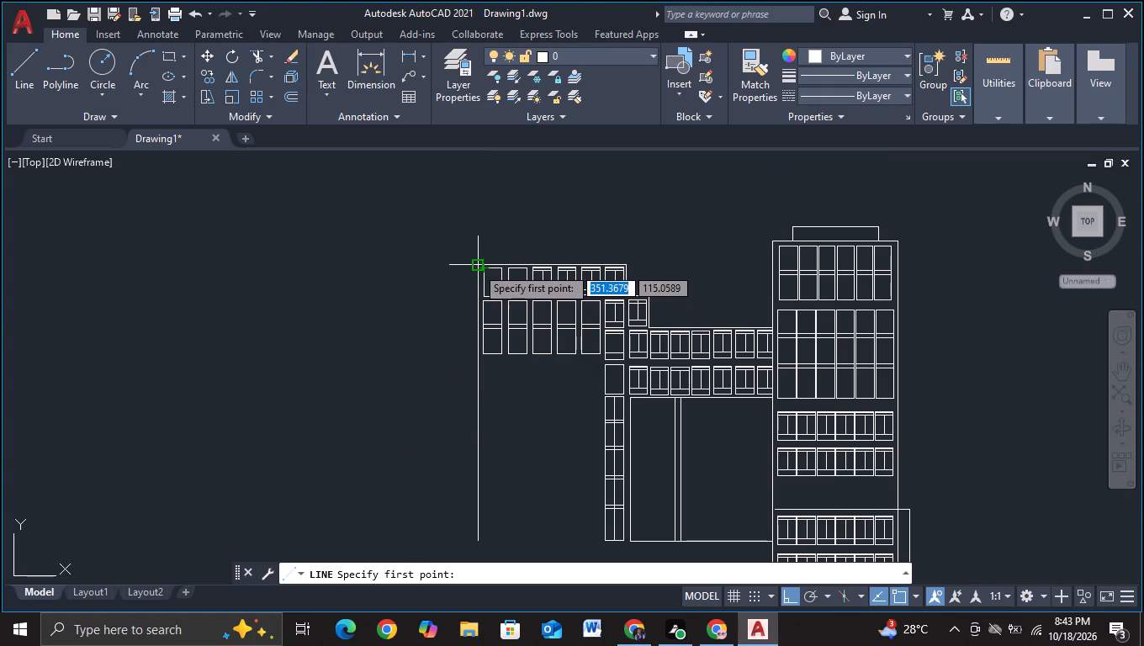
{"action": "left_click", "coordinate": [475, 265]}
{"action": "scroll", "coordinate": [376, 274], "scroll_direction": "up", "scroll_amount": 2}
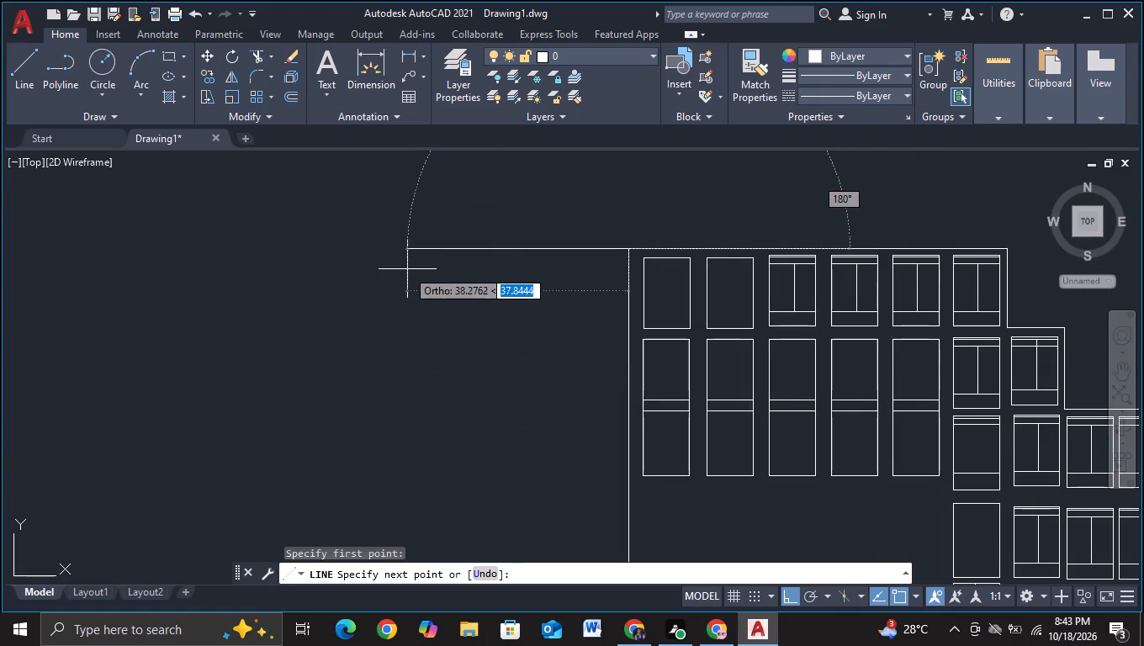
{"action": "left_click", "coordinate": [429, 267]}
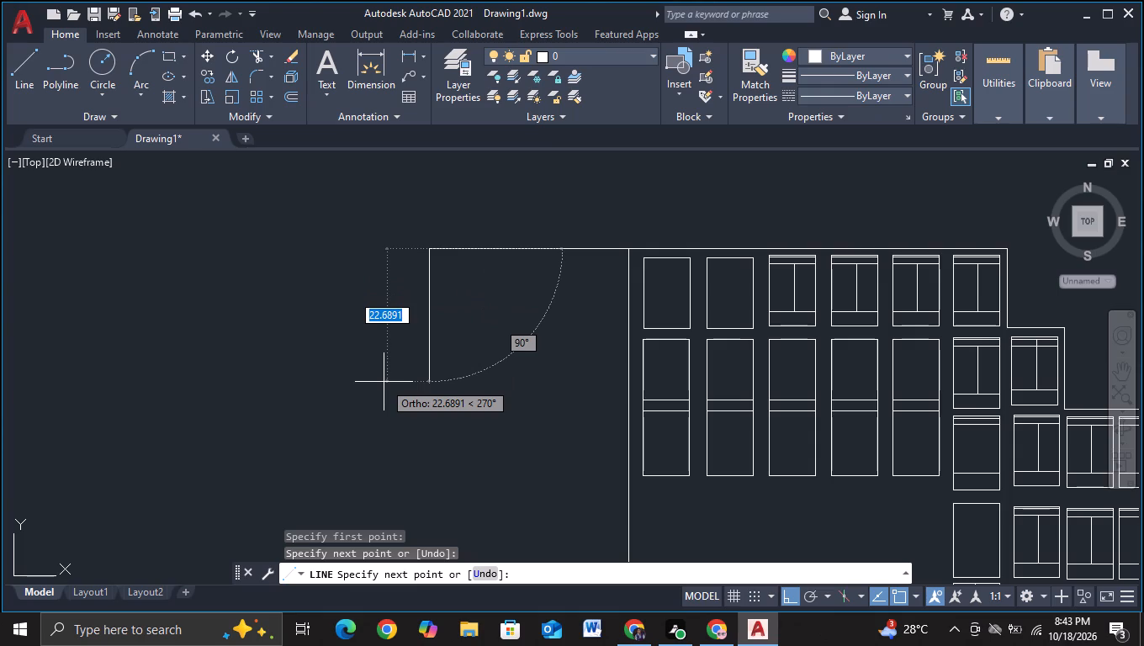
{"action": "scroll", "coordinate": [394, 373], "scroll_direction": "down", "scroll_amount": 3}
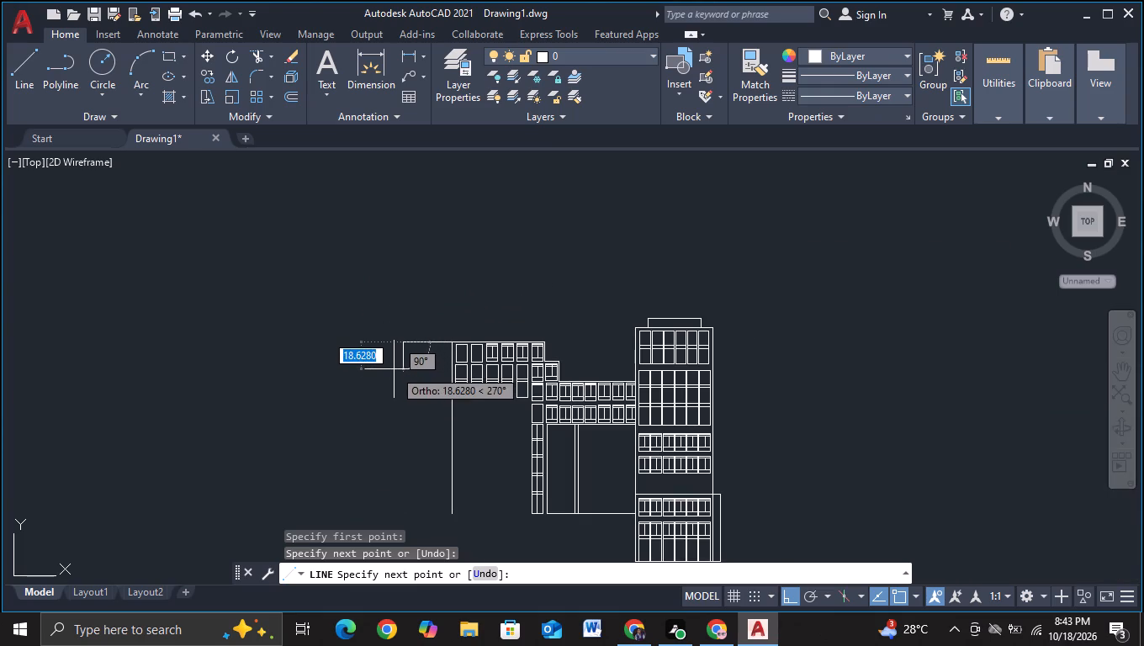
{"action": "left_click", "coordinate": [394, 369]}
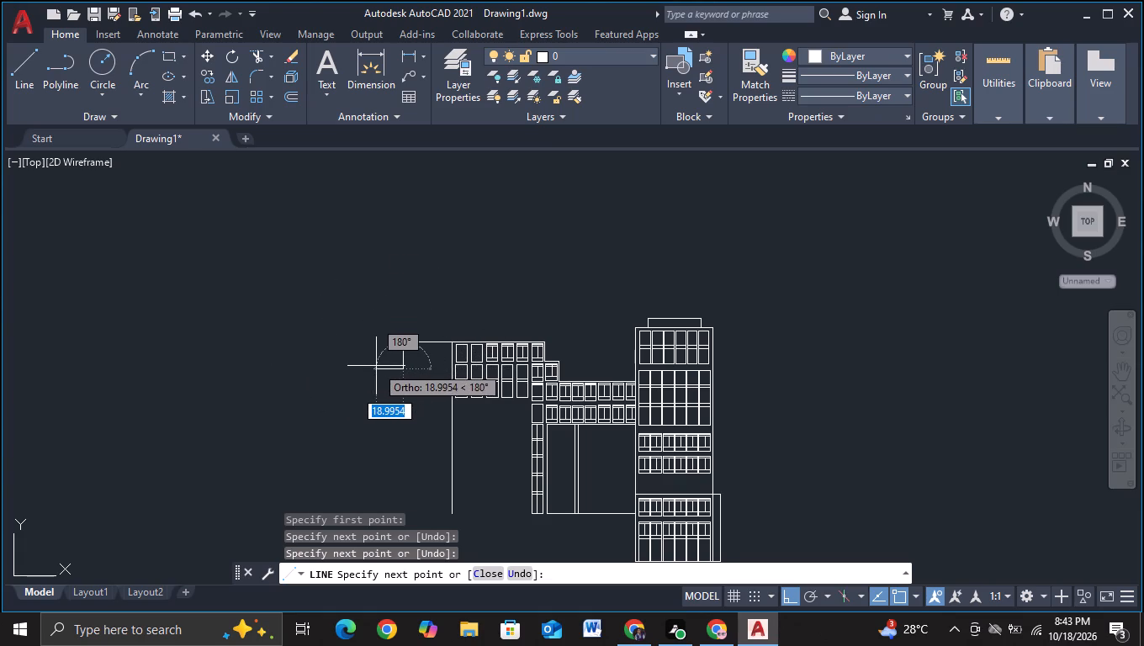
{"action": "scroll", "coordinate": [376, 366], "scroll_direction": "up", "scroll_amount": 1}
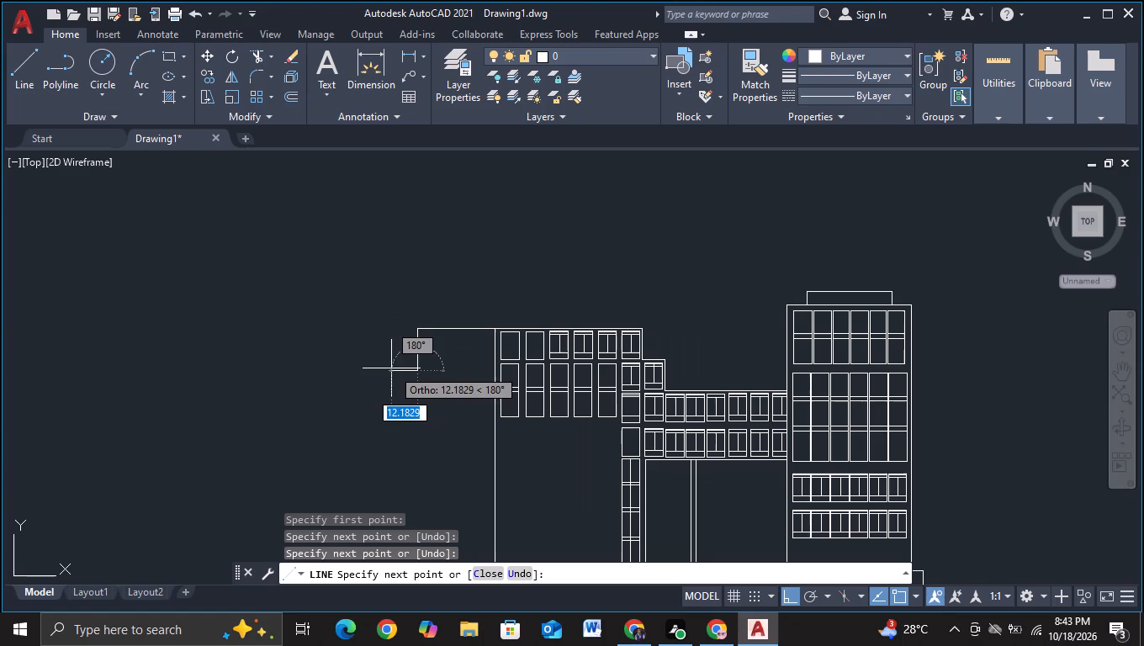
{"action": "scroll", "coordinate": [394, 368], "scroll_direction": "up", "scroll_amount": 2}
{"action": "left_click", "coordinate": [394, 368]}
{"action": "key", "text": "Escape"}
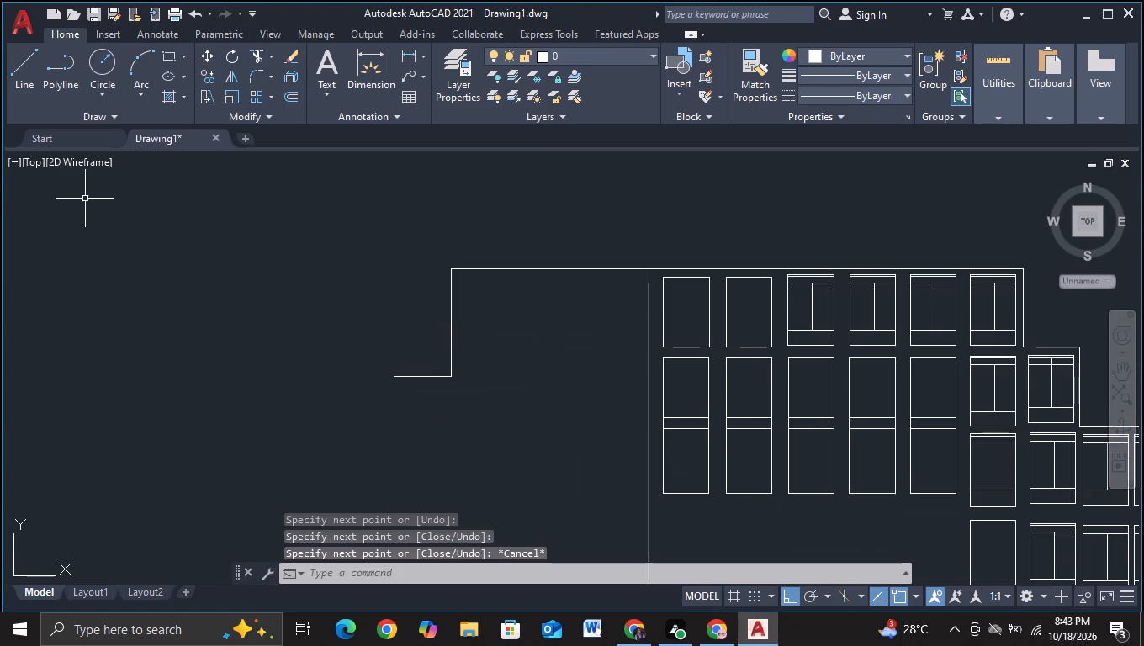
Draw a second, wider stepped line from just inside the wing's left edge at the tall windows: left, about 31.6 down, and shortly left.
{"action": "left_click", "coordinate": [34, 87]}
{"action": "scroll", "coordinate": [439, 396], "scroll_direction": "up", "scroll_amount": 1}
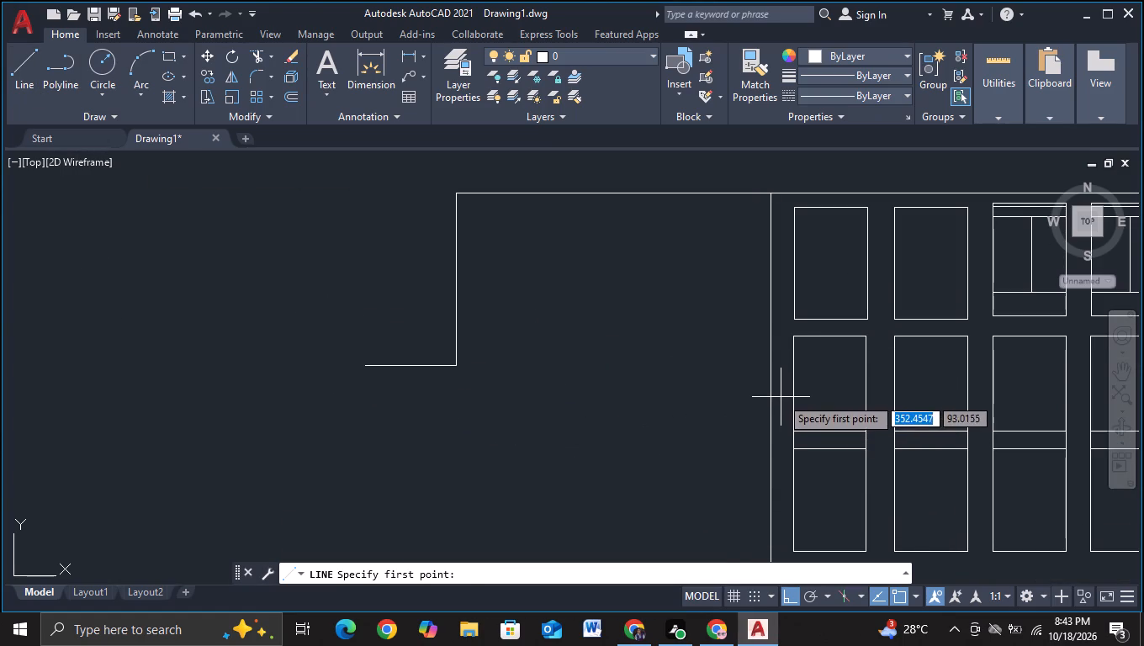
{"action": "left_click", "coordinate": [781, 397]}
{"action": "scroll", "coordinate": [230, 417], "scroll_direction": "down", "scroll_amount": 2}
{"action": "middle_click_drag", "start_coordinate": [229, 418], "coordinate": [274, 420]}
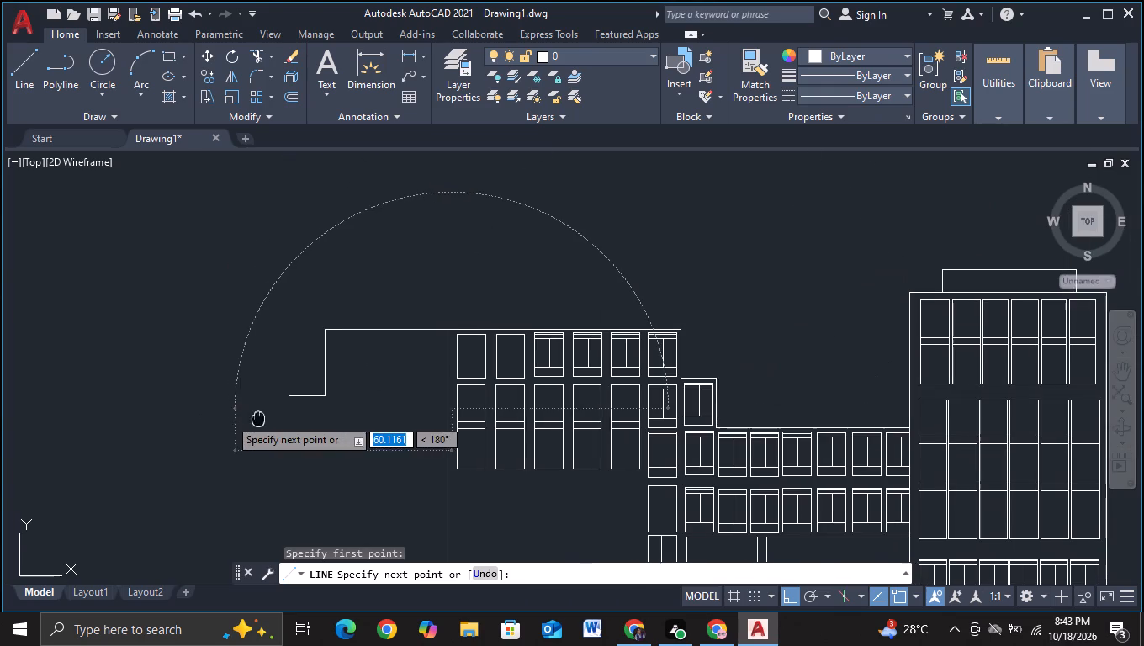
{"action": "middle_click_drag", "start_coordinate": [274, 420], "coordinate": [368, 423]}
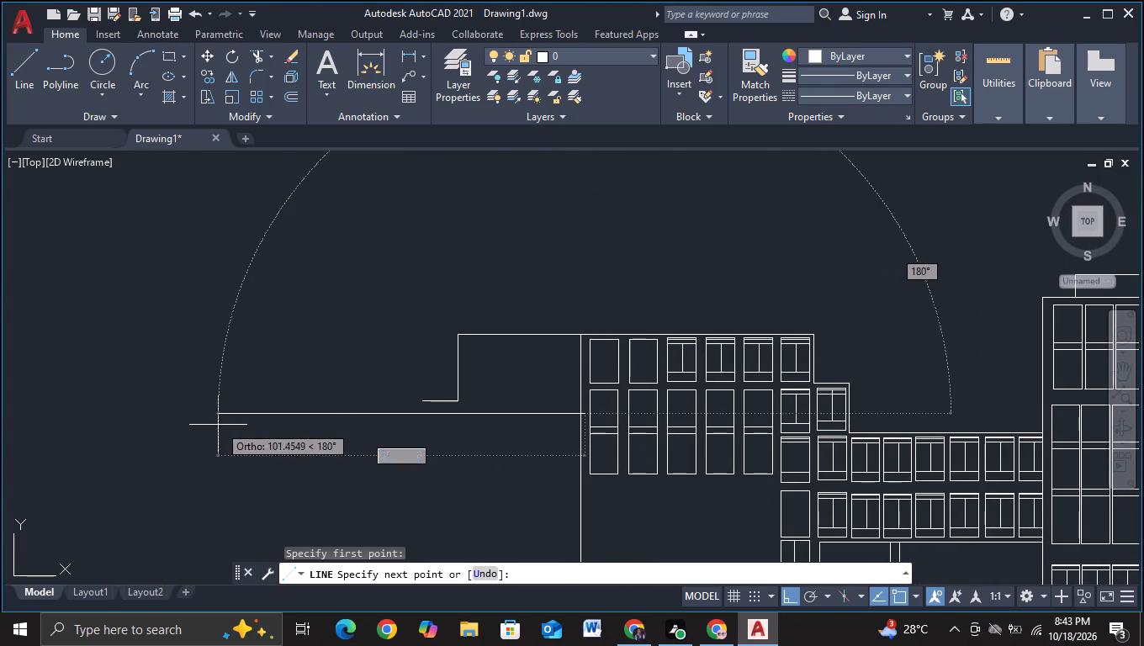
{"action": "left_click", "coordinate": [197, 421]}
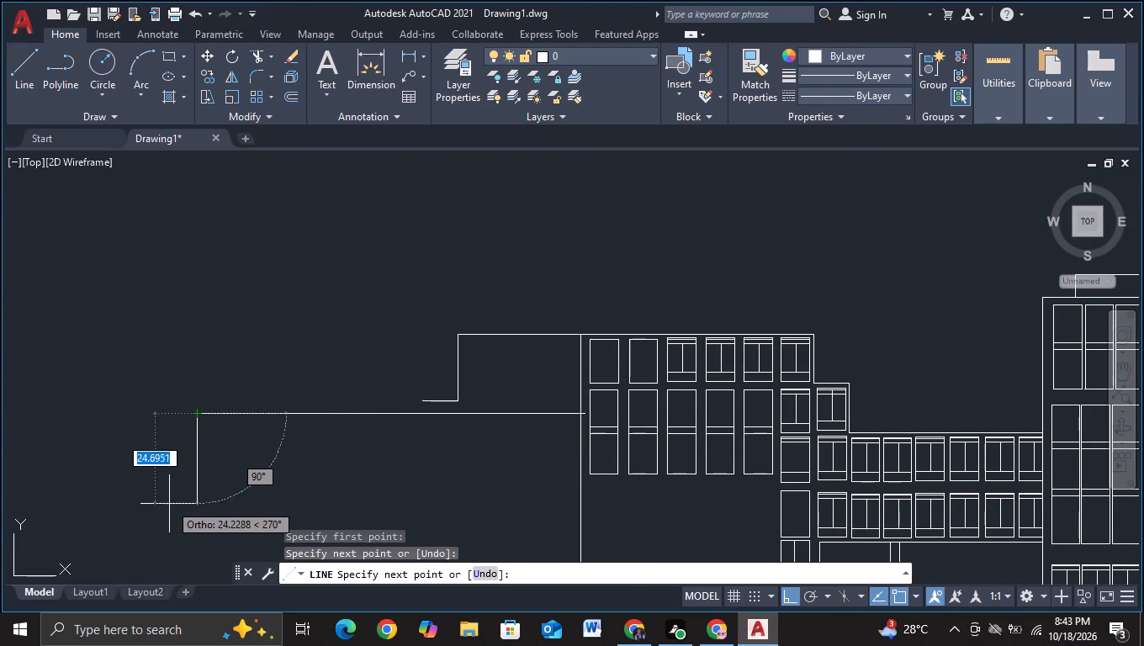
{"action": "middle_click_drag", "start_coordinate": [165, 516], "coordinate": [173, 423]}
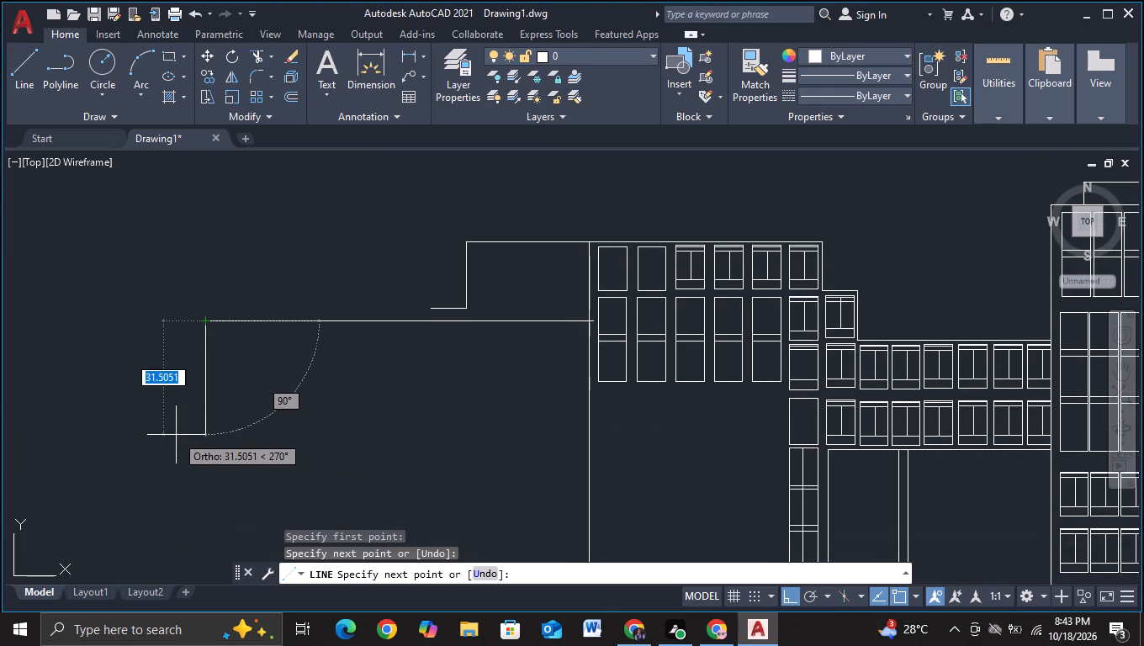
{"action": "scroll", "coordinate": [176, 435], "scroll_direction": "down", "scroll_amount": 2}
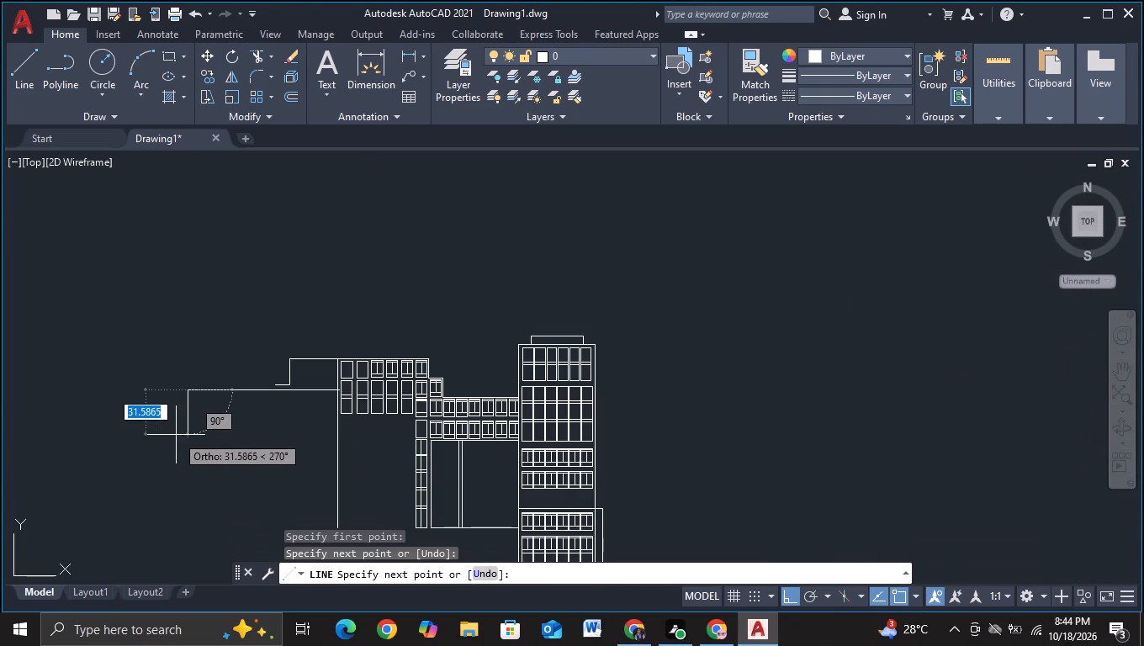
{"action": "left_click", "coordinate": [176, 435]}
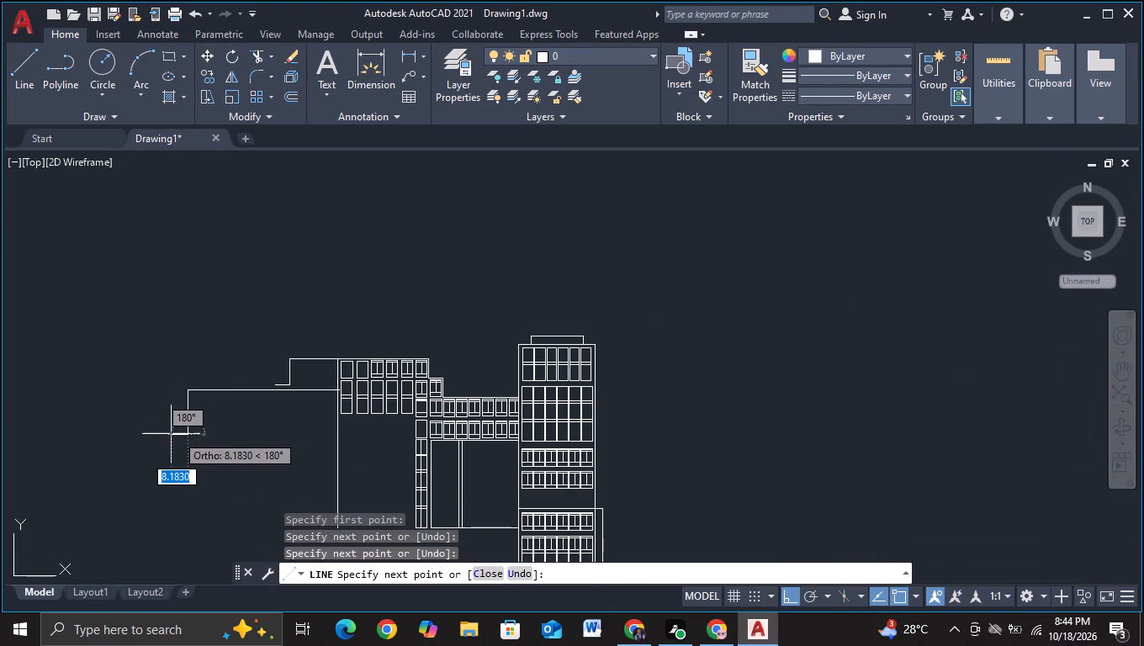
{"action": "left_click", "coordinate": [161, 434]}
{"action": "key", "text": "Escape"}
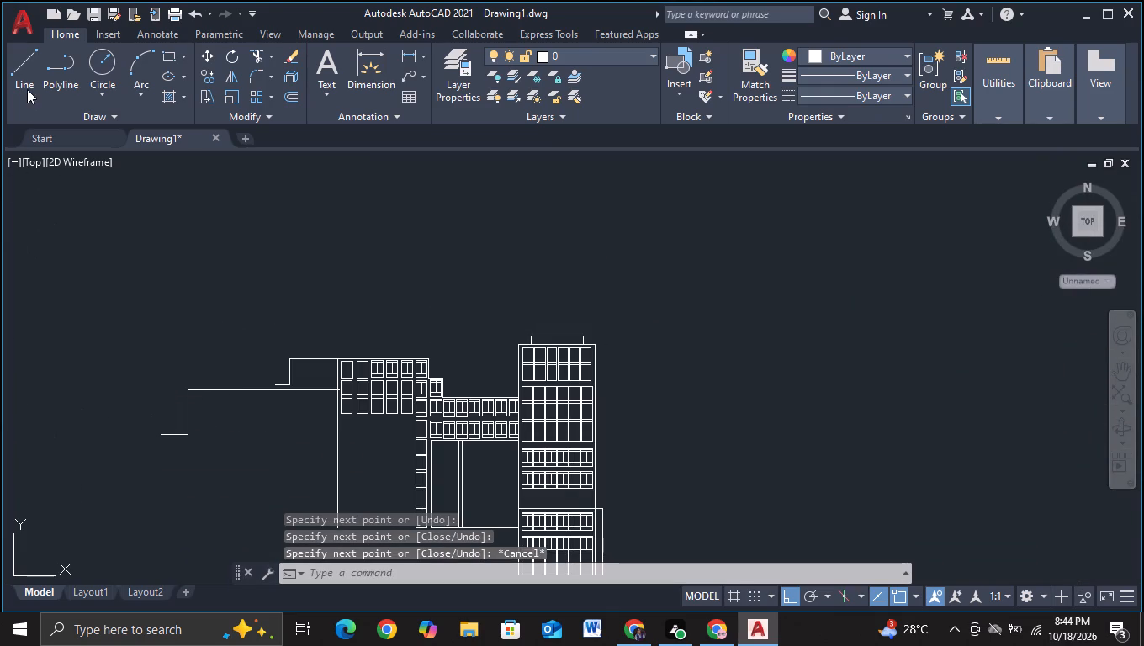
Draw a third stepped line from the multi-pane strip's top level: about 212 left, about 37.4 down, and a short run left.
{"action": "left_click", "coordinate": [27, 89]}
{"action": "middle_click_drag", "start_coordinate": [297, 490], "coordinate": [297, 437]}
{"action": "scroll", "coordinate": [355, 403], "scroll_direction": "up", "scroll_amount": 1}
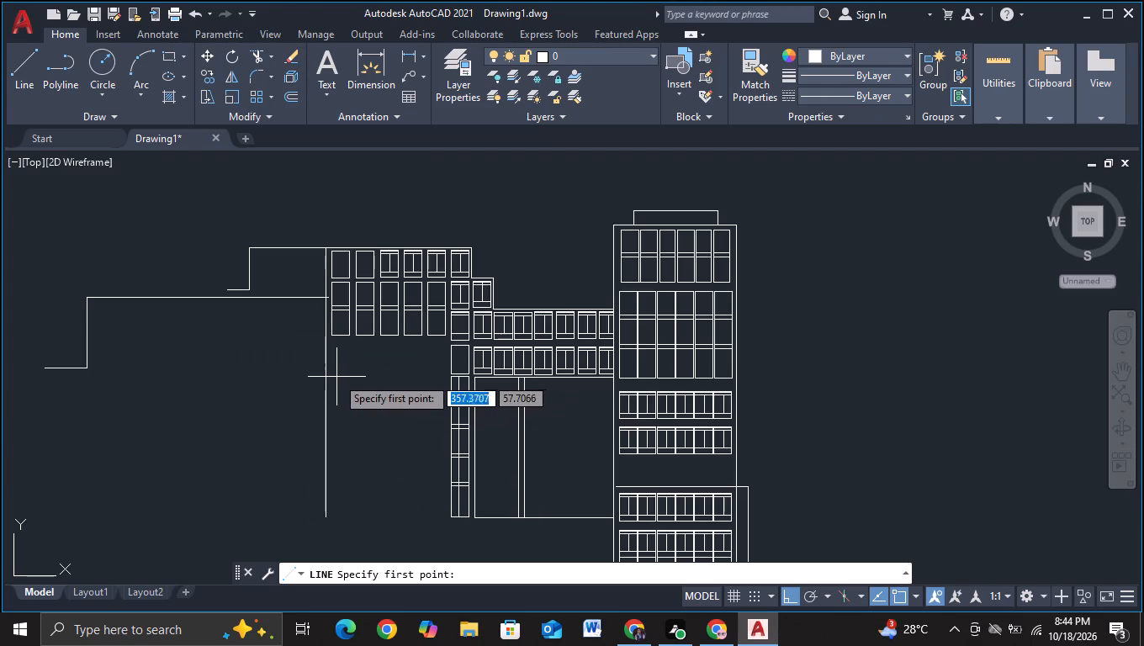
{"action": "left_click", "coordinate": [336, 377]}
{"action": "middle_click_drag", "start_coordinate": [163, 391], "coordinate": [329, 401]}
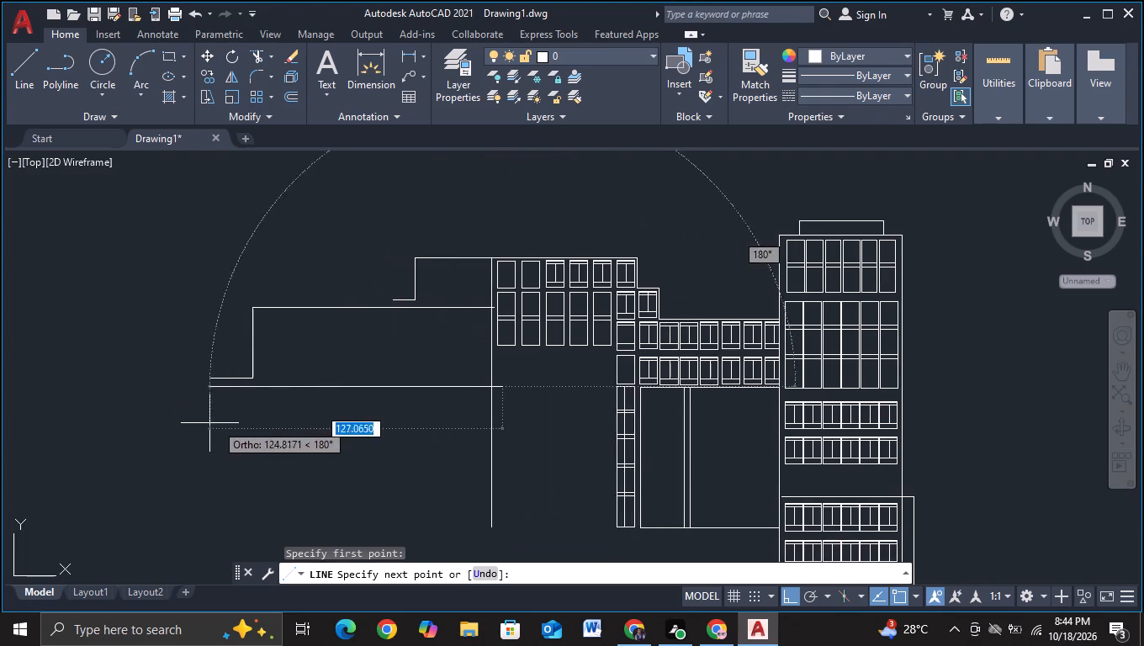
{"action": "middle_click_drag", "start_coordinate": [90, 420], "coordinate": [212, 389]}
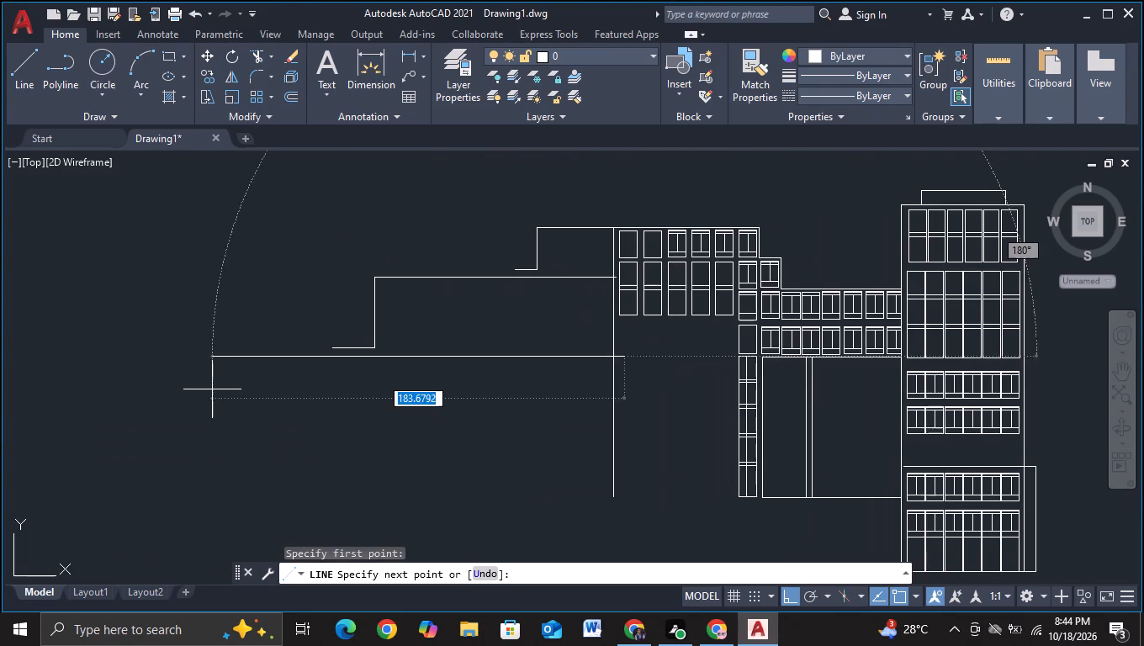
{"action": "left_click", "coordinate": [152, 391]}
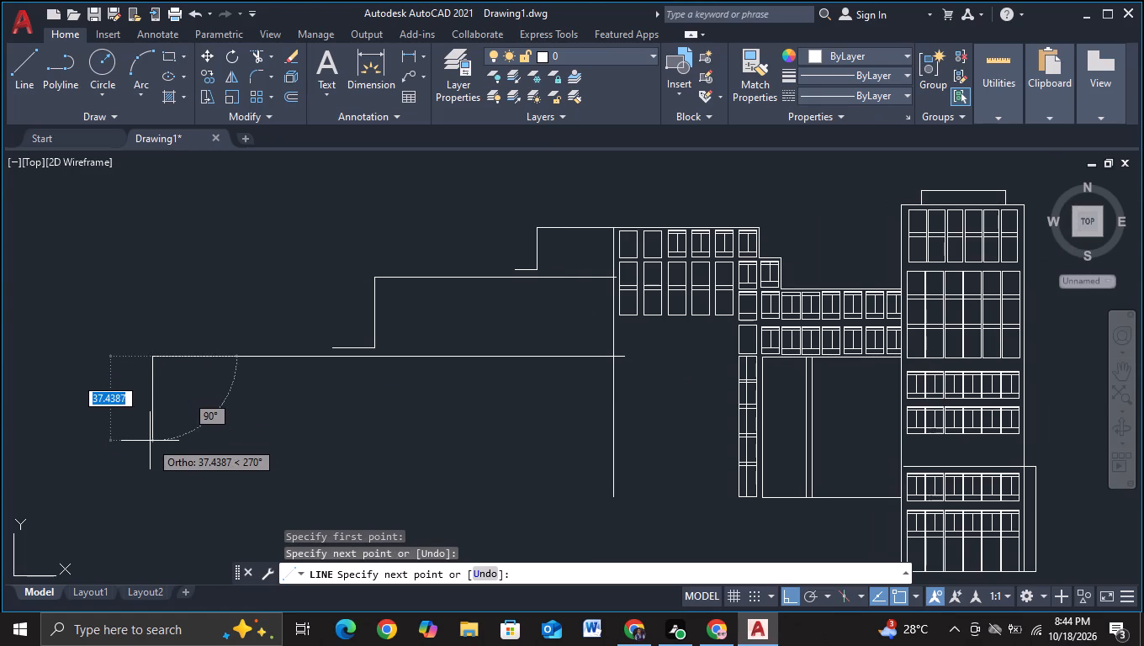
{"action": "left_click", "coordinate": [150, 441]}
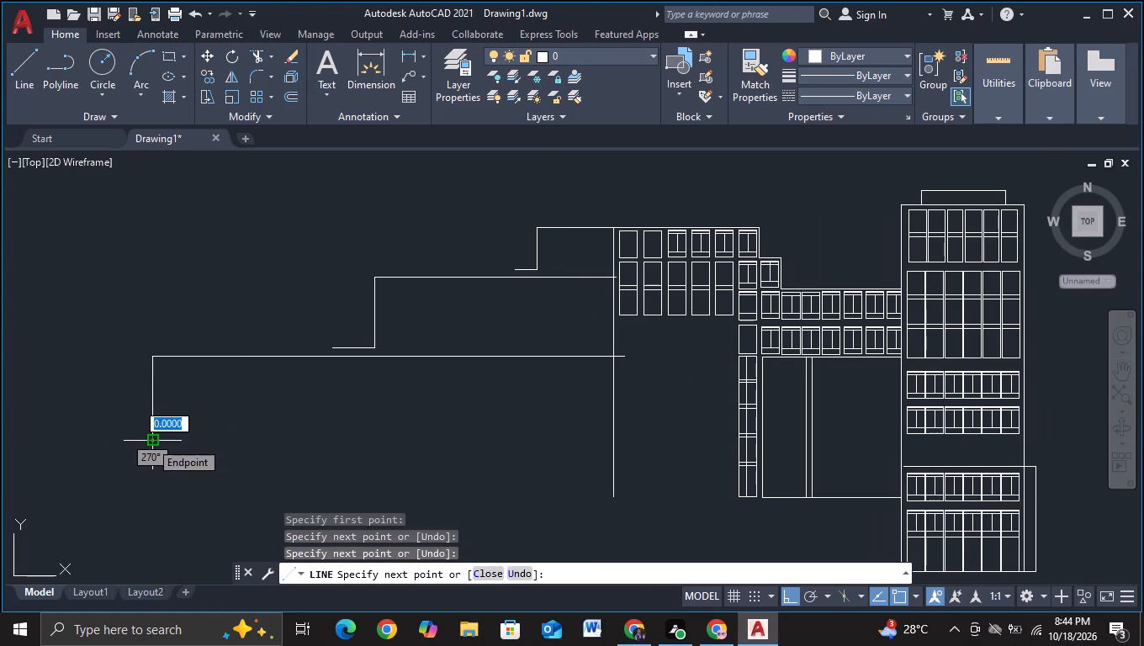
{"action": "left_click", "coordinate": [110, 442]}
{"action": "key", "text": "Escape"}
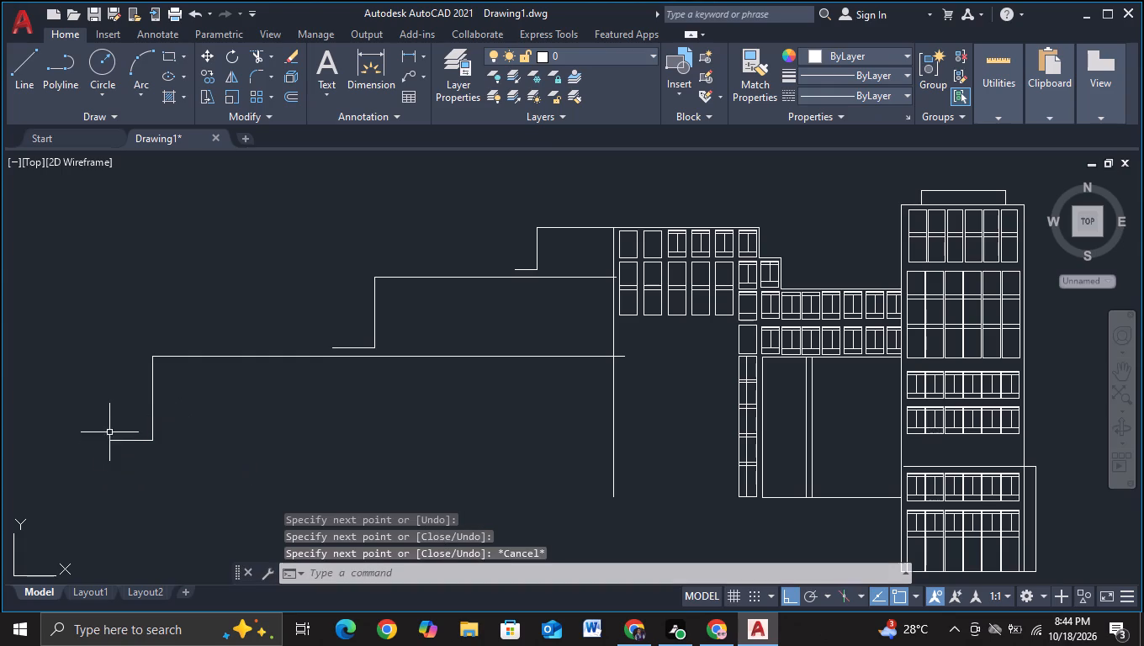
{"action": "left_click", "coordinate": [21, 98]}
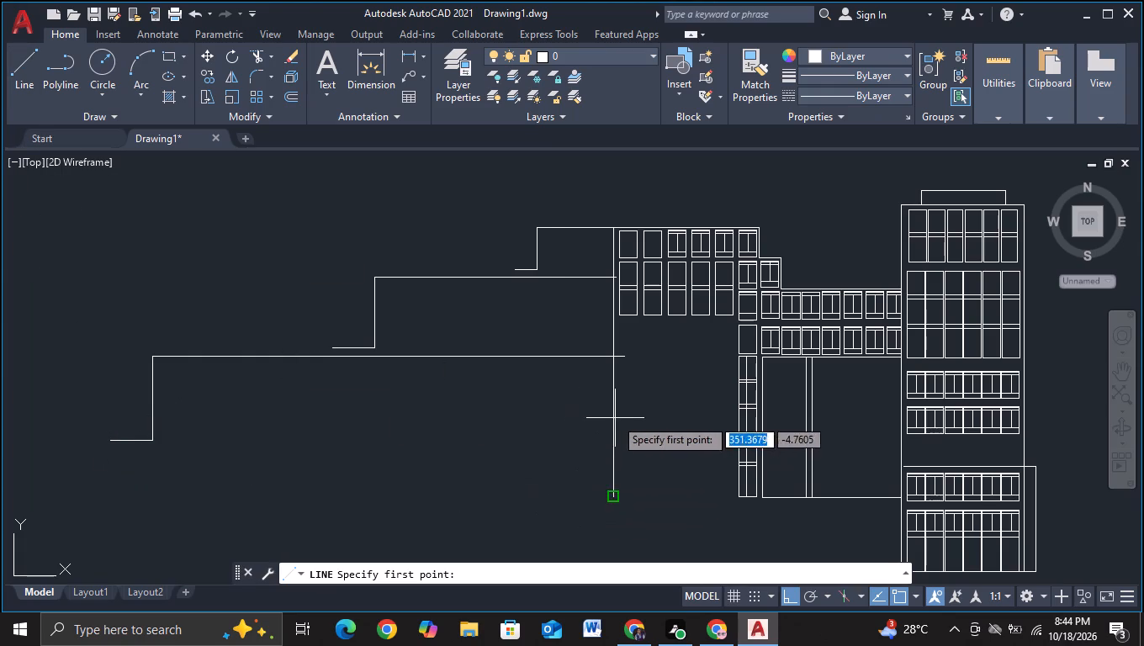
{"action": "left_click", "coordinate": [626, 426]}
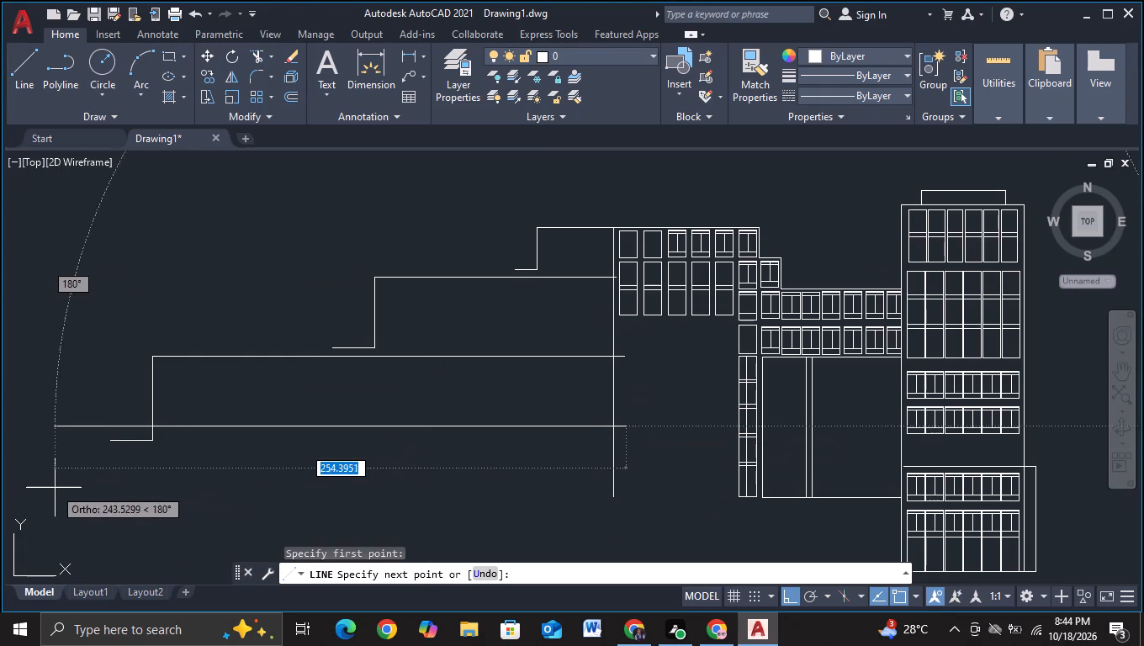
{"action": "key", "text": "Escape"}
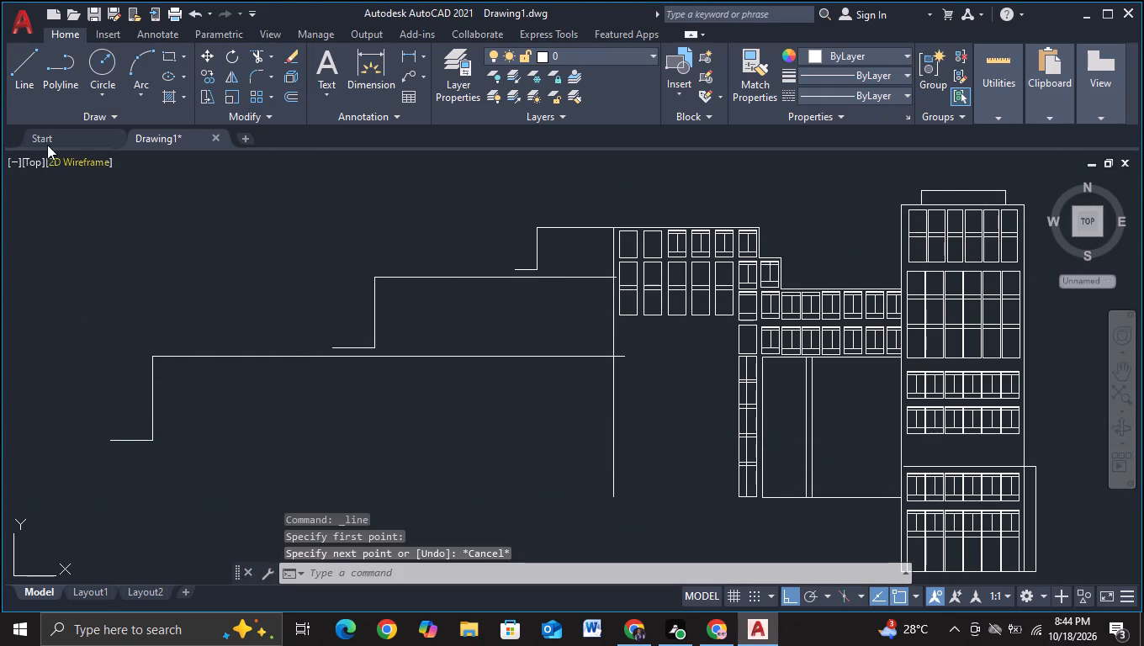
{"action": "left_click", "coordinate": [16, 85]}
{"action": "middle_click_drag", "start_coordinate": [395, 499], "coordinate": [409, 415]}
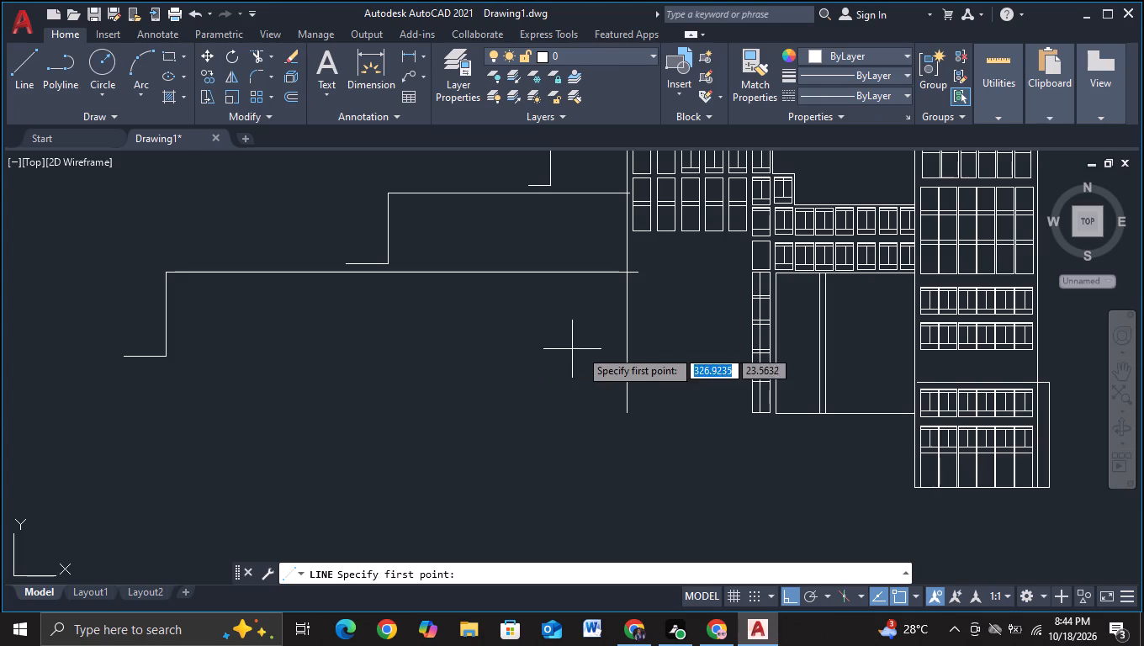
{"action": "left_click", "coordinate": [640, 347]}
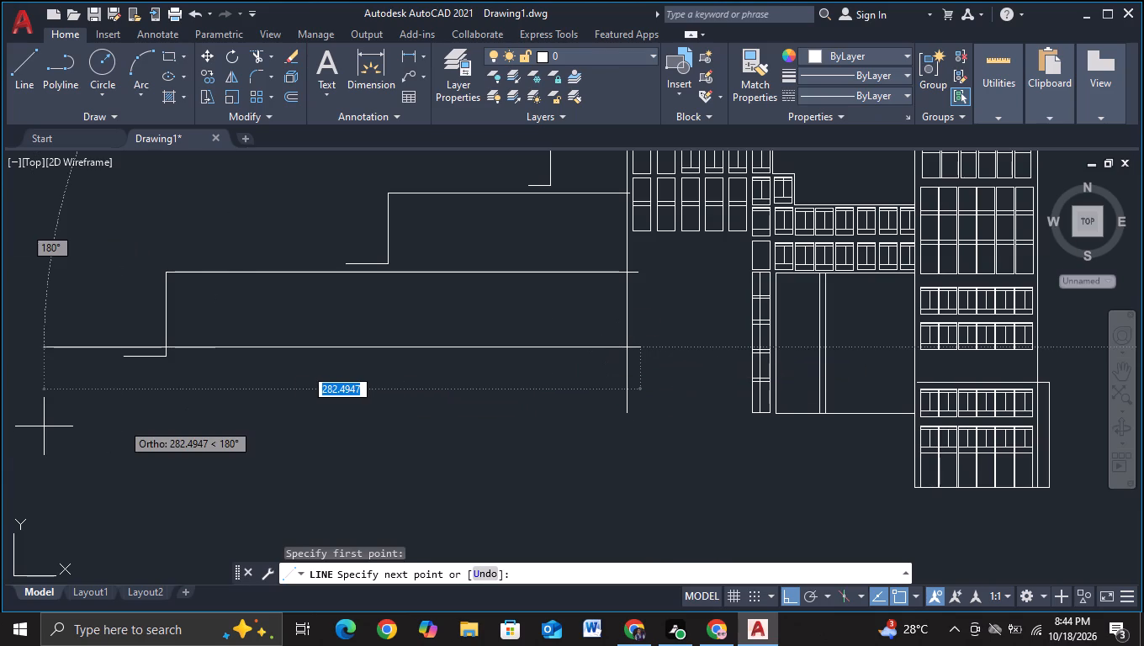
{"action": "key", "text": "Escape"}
Draw a fourth horizontal line leftward from just inside the wing's left edge, near the level of the third stepped line's lower end.
{"action": "left_click", "coordinate": [31, 68]}
{"action": "left_click", "coordinate": [644, 358]}
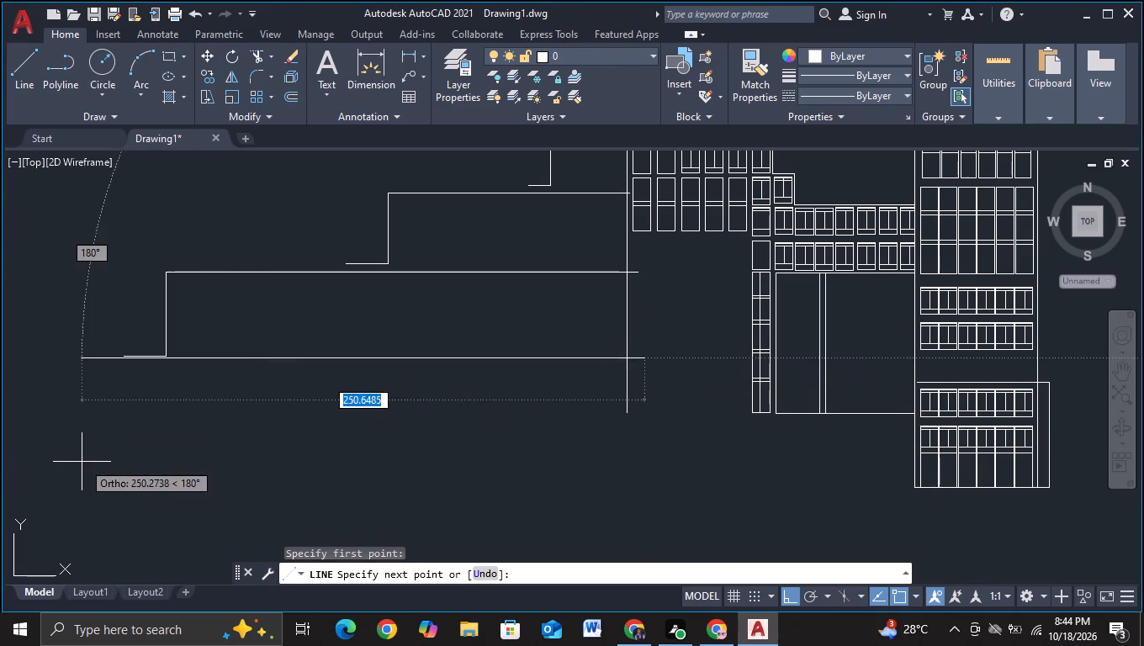
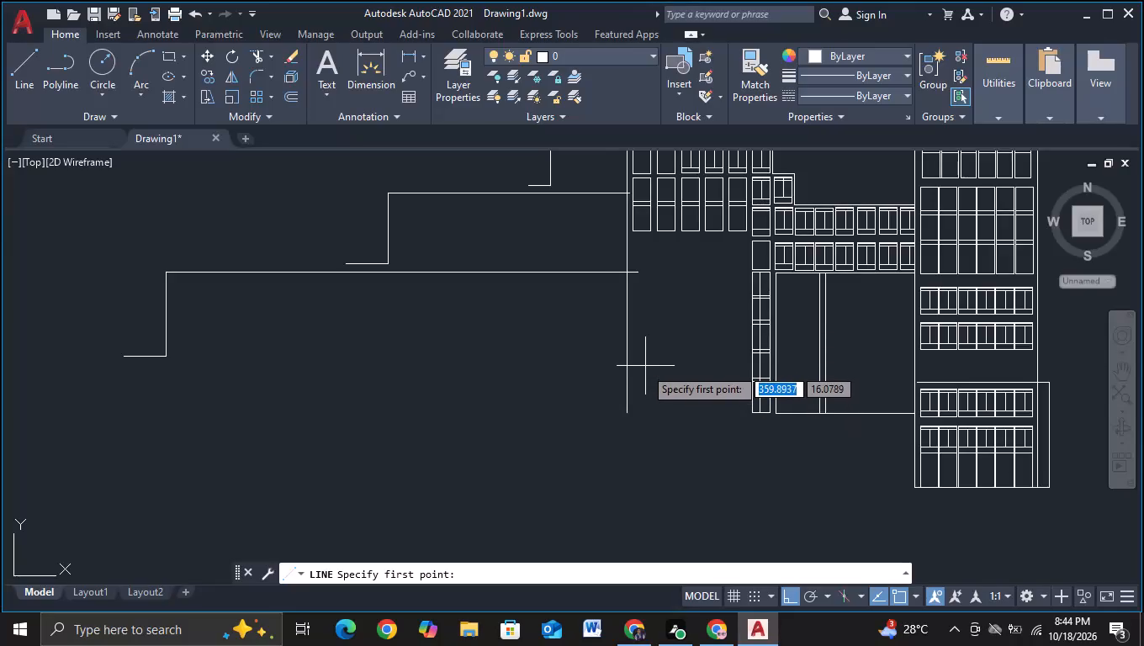
Draw a horizontal line about 260 long leftward from just inside the wing's left edge, slightly below the third stepped line's lower end.
{"action": "left_click", "coordinate": [644, 368]}
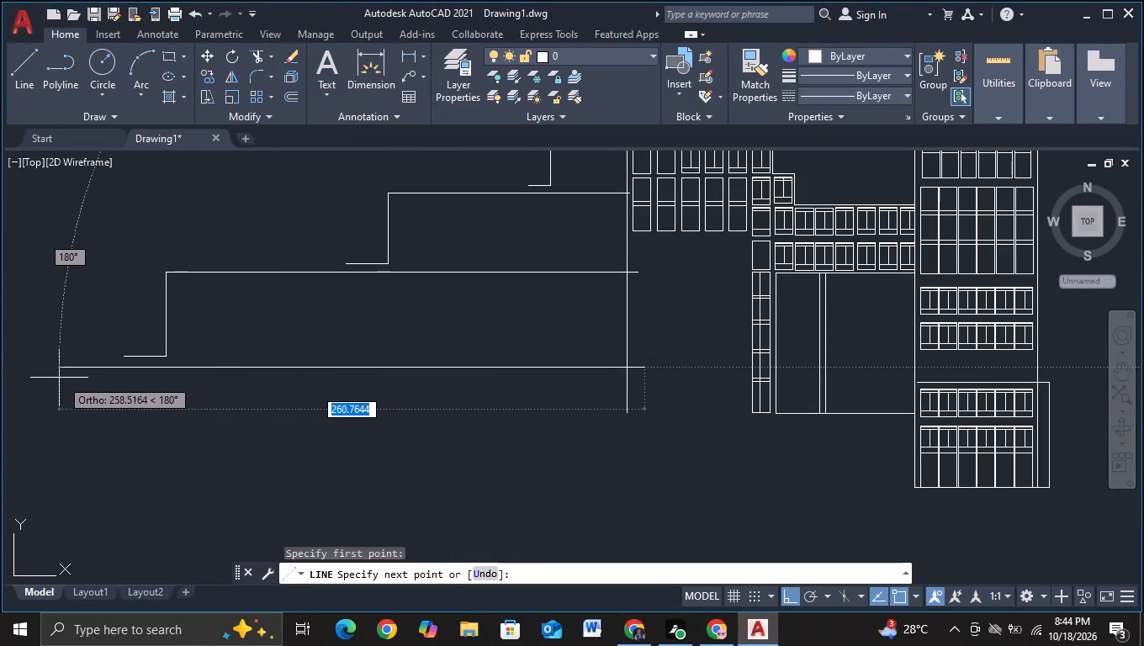
{"action": "left_click", "coordinate": [56, 377]}
{"action": "key", "text": "Escape"}
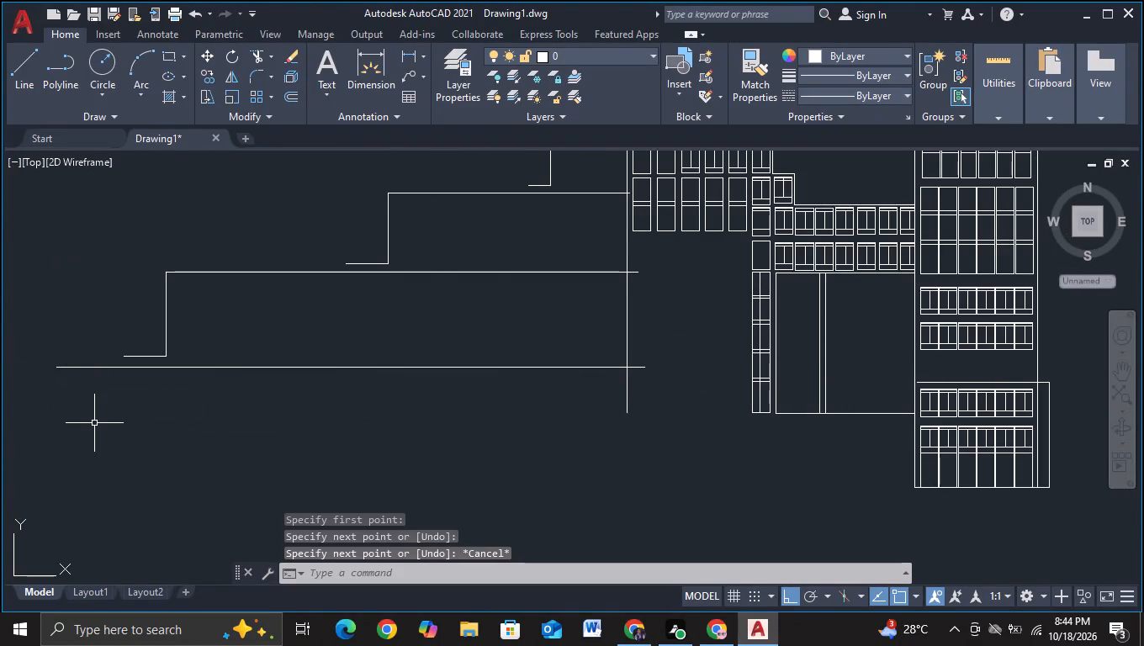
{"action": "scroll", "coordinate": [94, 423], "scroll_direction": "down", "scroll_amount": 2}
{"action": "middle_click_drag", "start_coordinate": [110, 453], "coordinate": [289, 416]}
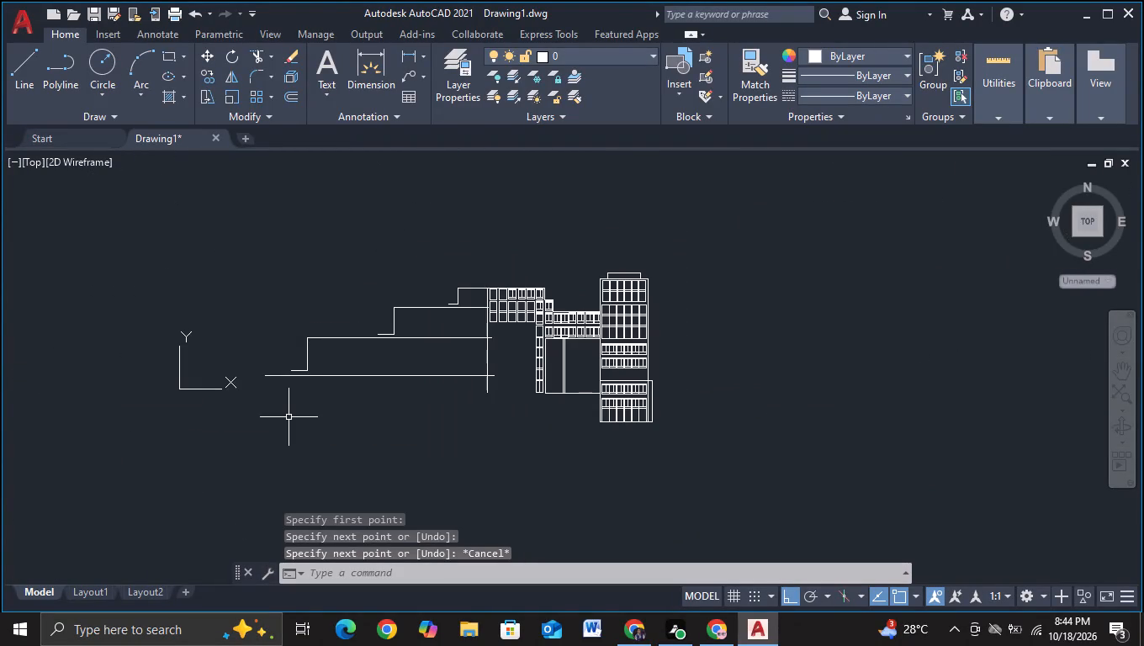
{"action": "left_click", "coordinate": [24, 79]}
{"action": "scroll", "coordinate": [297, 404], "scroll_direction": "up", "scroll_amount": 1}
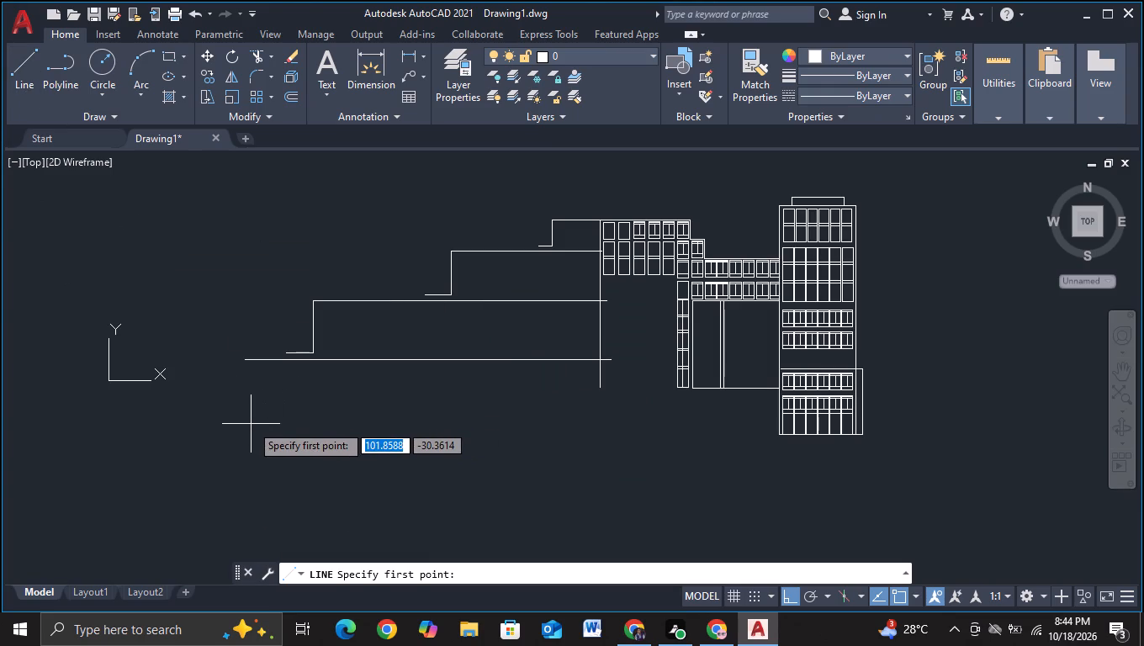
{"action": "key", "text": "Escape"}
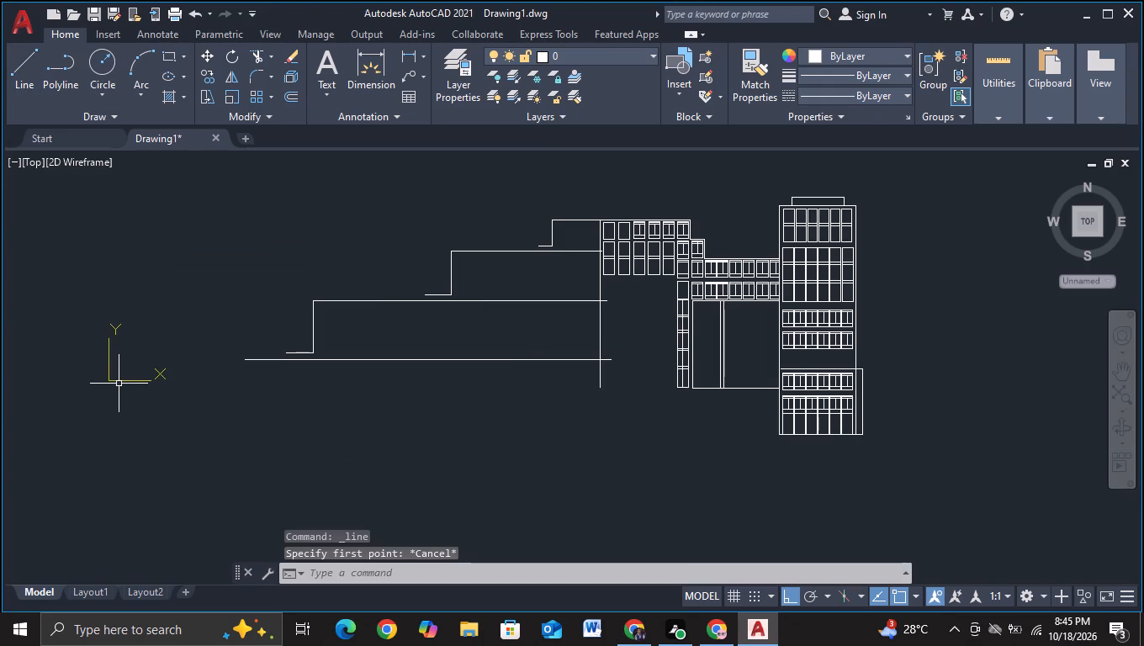
Move the UCS origin horizontally, using Move and Align, to empty space well to the right of the building elevation.
{"action": "left_click", "coordinate": [117, 382]}
{"action": "left_click", "coordinate": [109, 379]}
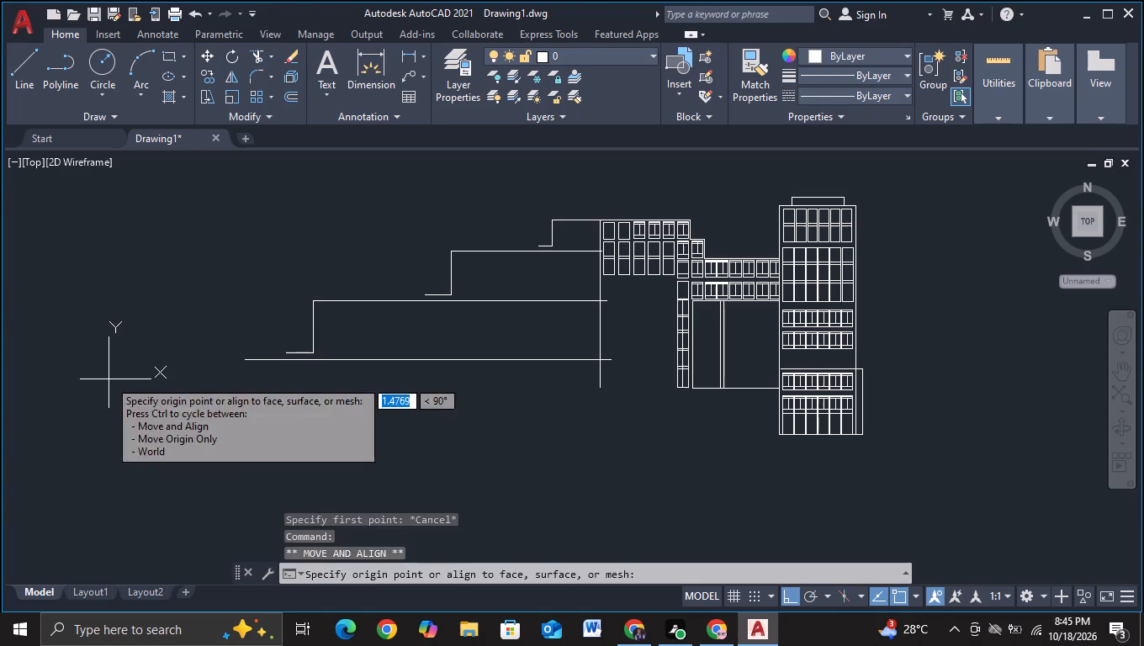
{"action": "key", "text": "Escape"}
{"action": "left_click", "coordinate": [109, 381]}
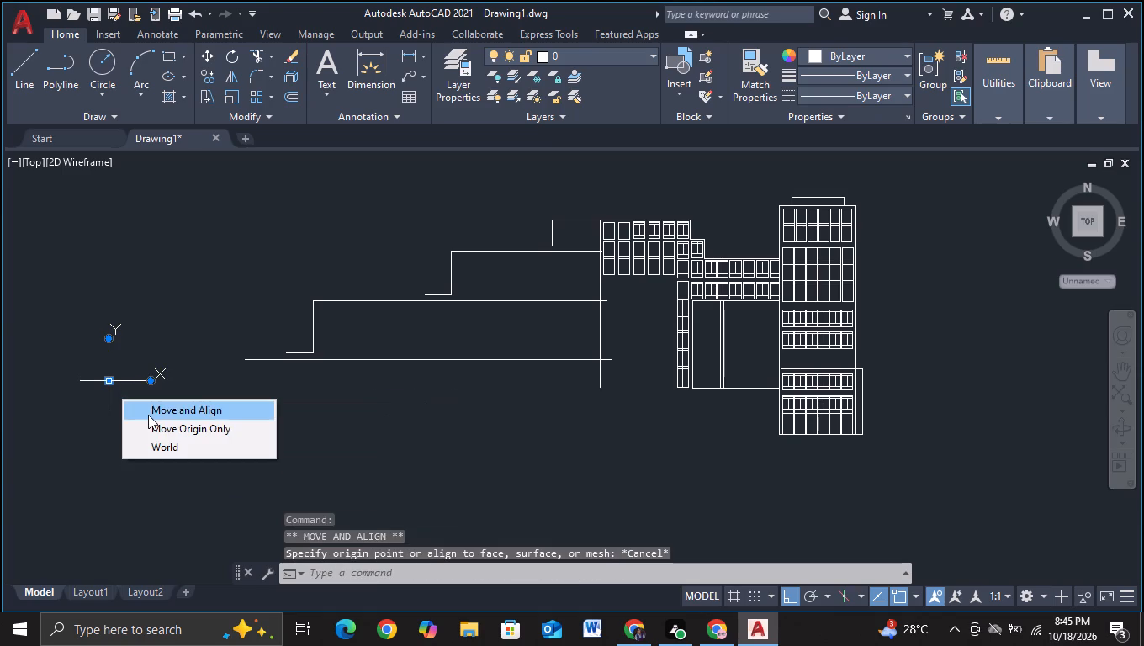
{"action": "left_click", "coordinate": [148, 415]}
{"action": "scroll", "coordinate": [131, 387], "scroll_direction": "down", "scroll_amount": 4}
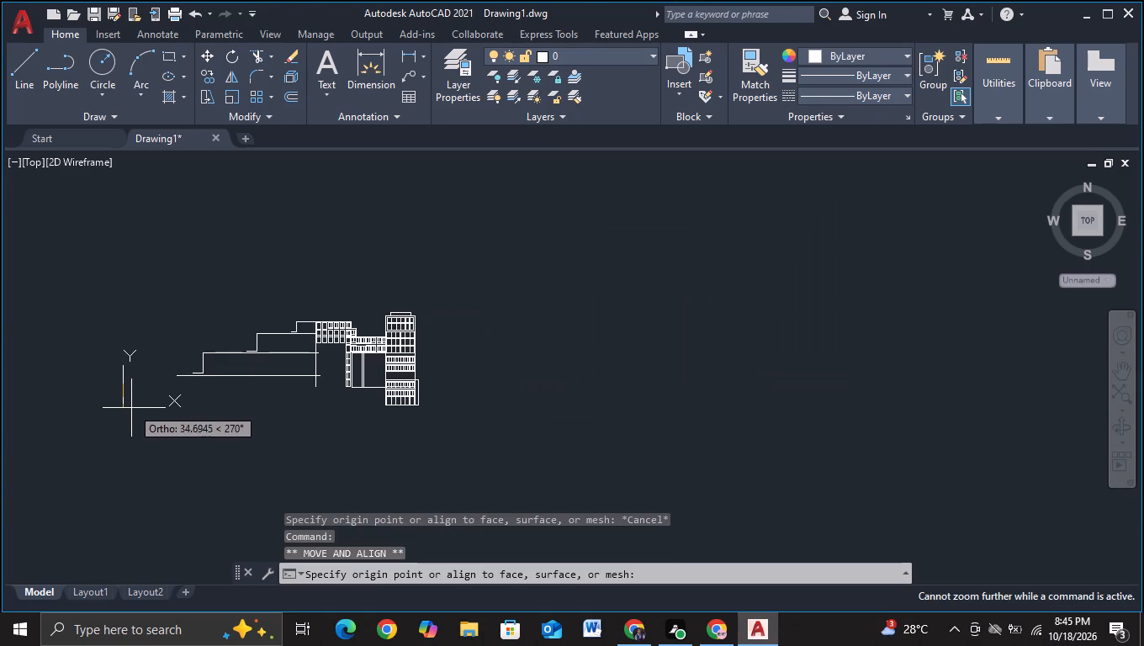
{"action": "scroll", "coordinate": [131, 409], "scroll_direction": "down", "scroll_amount": 7}
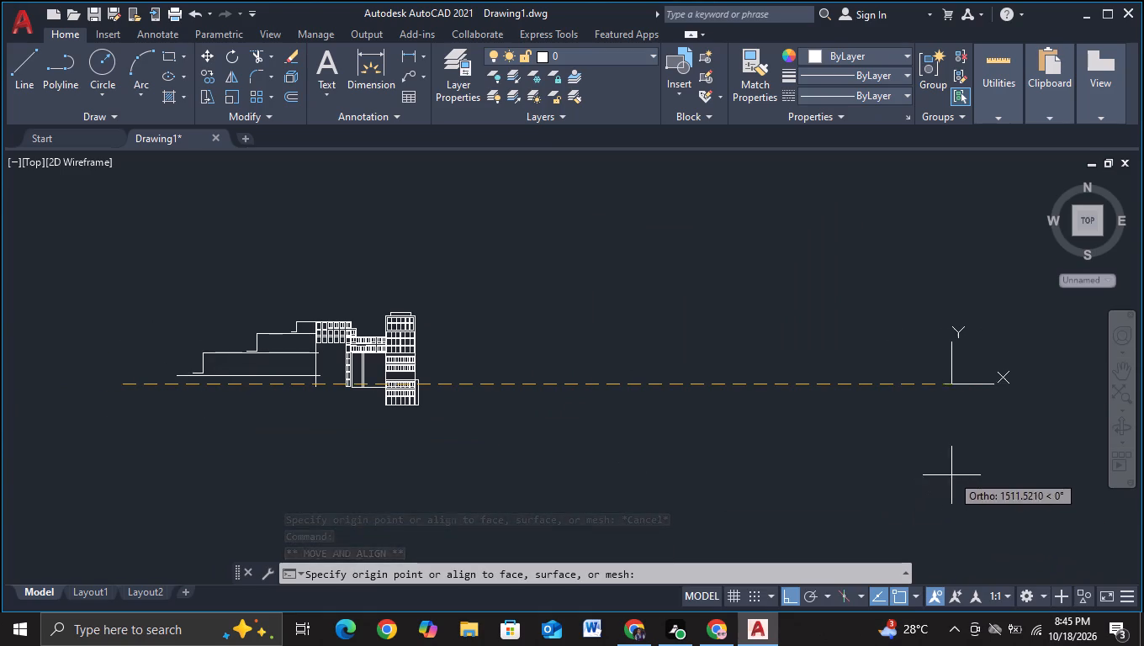
{"action": "left_click", "coordinate": [1012, 460]}
{"action": "key", "text": "Escape"}
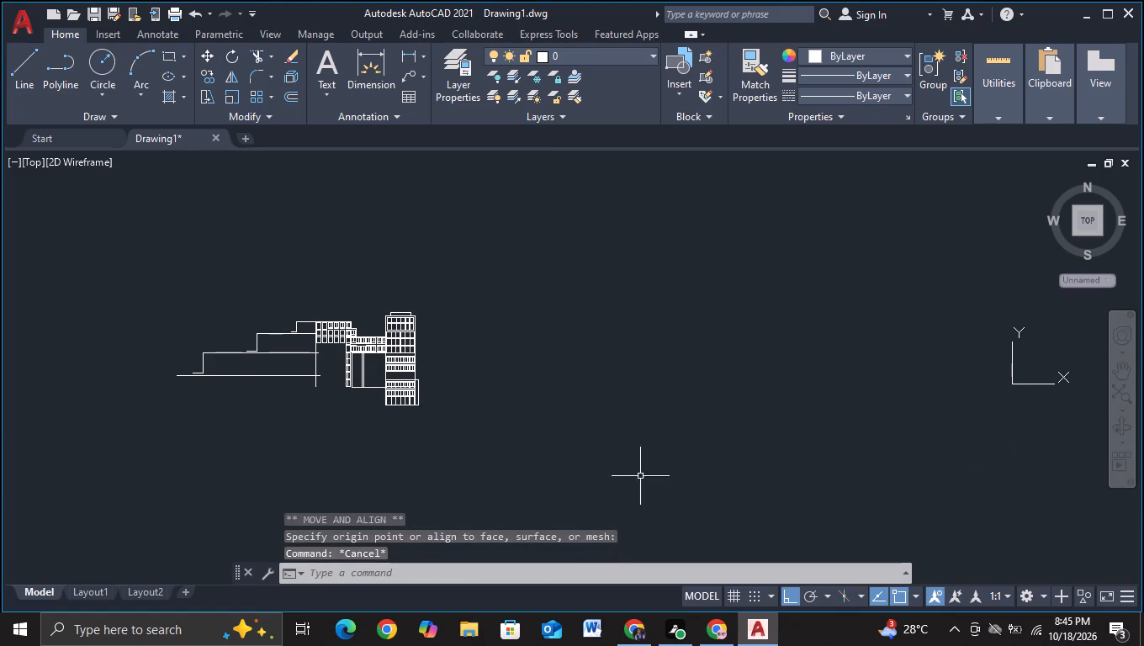
Trim the right ends of the three lower horizontal terrace lines where they overshoot the wing's left edge.
{"action": "middle_click_drag", "start_coordinate": [474, 450], "coordinate": [760, 443]}
{"action": "scroll", "coordinate": [718, 444], "scroll_direction": "up", "scroll_amount": 2}
{"action": "middle_click_drag", "start_coordinate": [400, 411], "coordinate": [774, 478]}
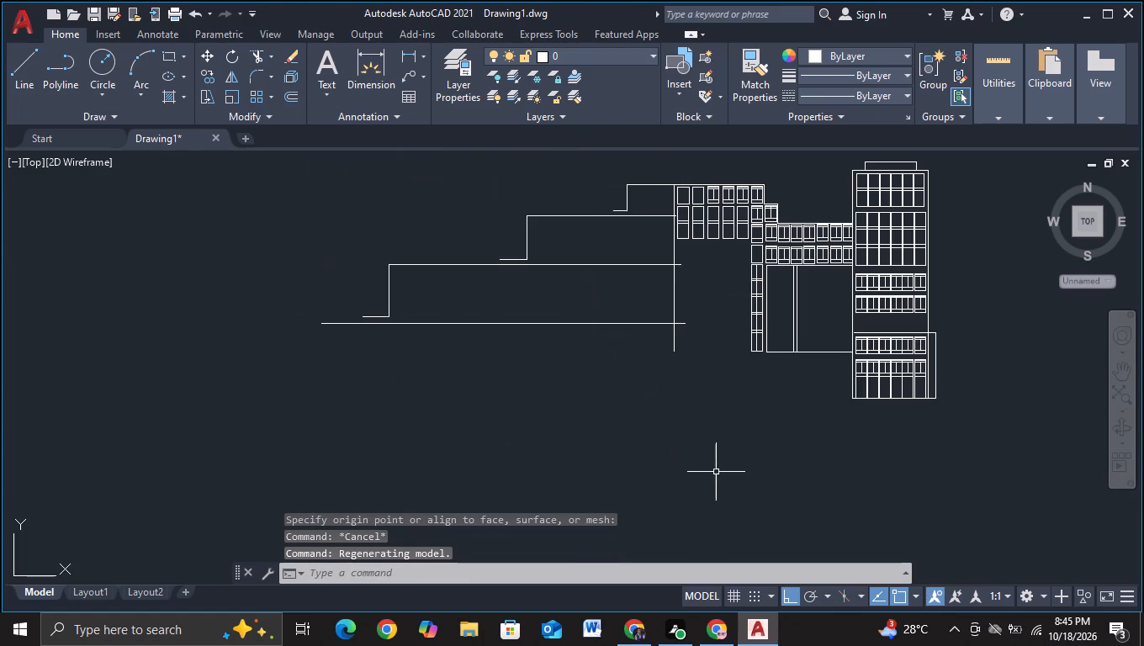
{"action": "middle_click_drag", "start_coordinate": [715, 472], "coordinate": [650, 472]}
{"action": "scroll", "coordinate": [650, 472], "scroll_direction": "down", "scroll_amount": 4}
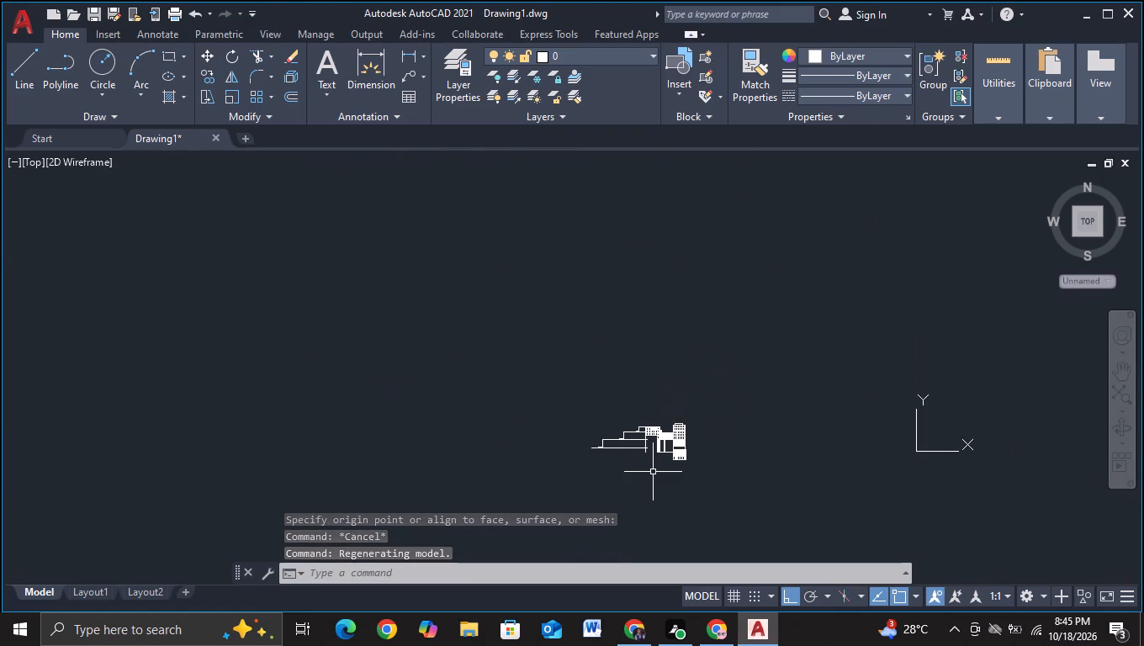
{"action": "scroll", "coordinate": [653, 474], "scroll_direction": "up", "scroll_amount": 3}
{"action": "middle_click_drag", "start_coordinate": [653, 474], "coordinate": [655, 454]}
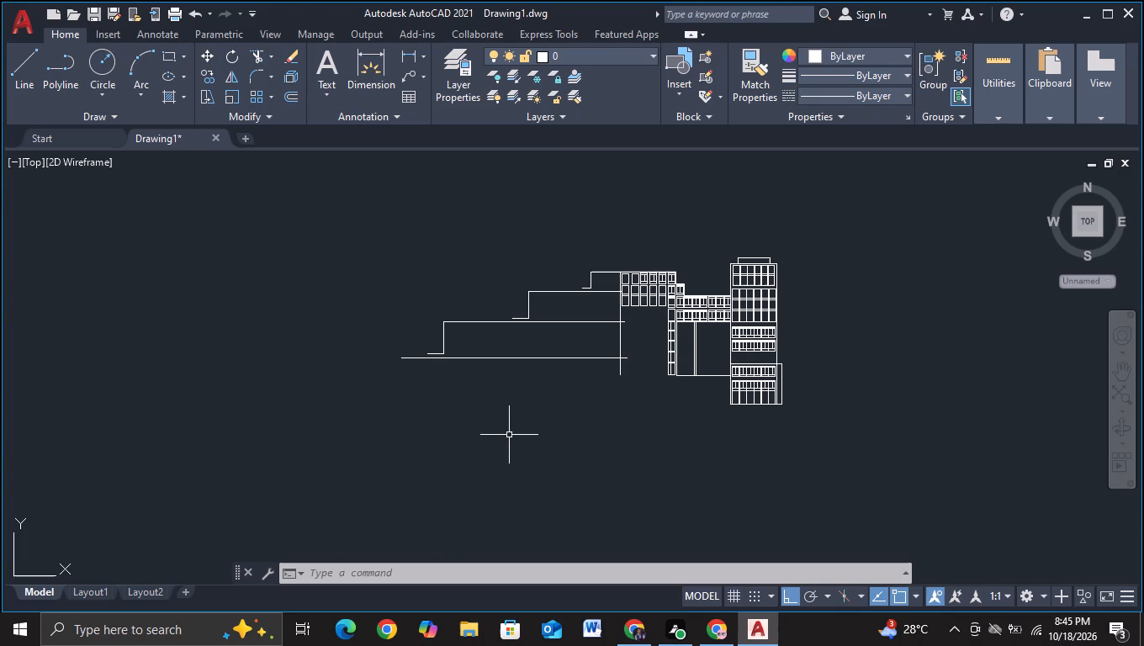
{"action": "left_click", "coordinate": [257, 57]}
{"action": "scroll", "coordinate": [425, 163], "scroll_direction": "up", "scroll_amount": 2}
{"action": "middle_click_drag", "start_coordinate": [576, 493], "coordinate": [558, 457]}
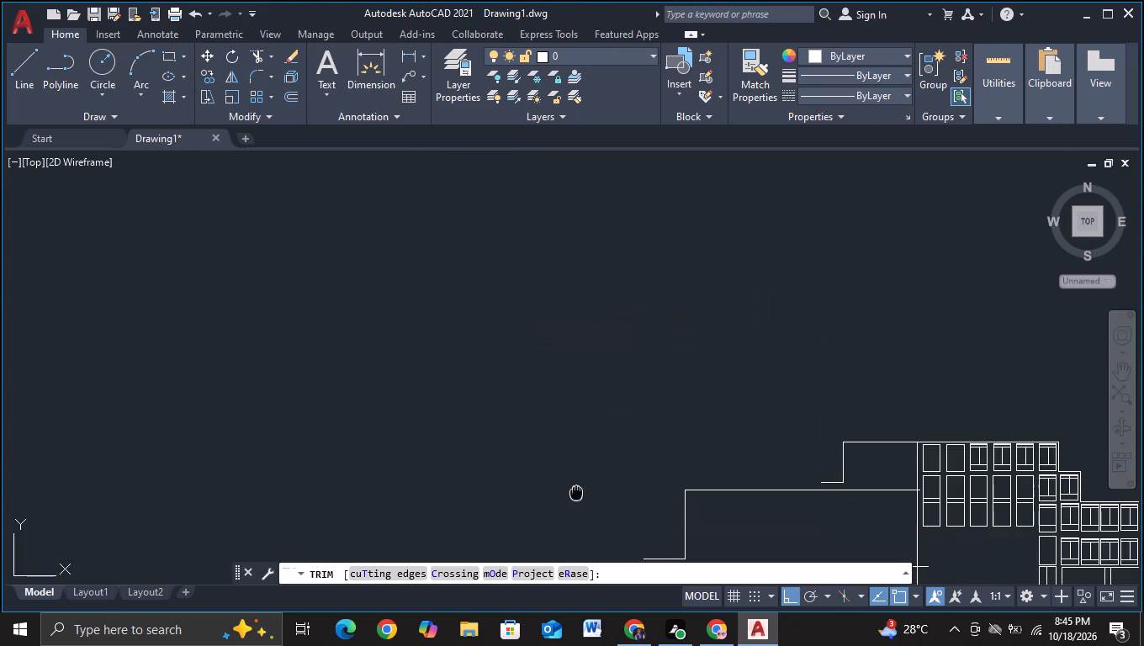
{"action": "middle_click_drag", "start_coordinate": [558, 457], "coordinate": [347, 245]}
{"action": "left_click", "coordinate": [699, 413]}
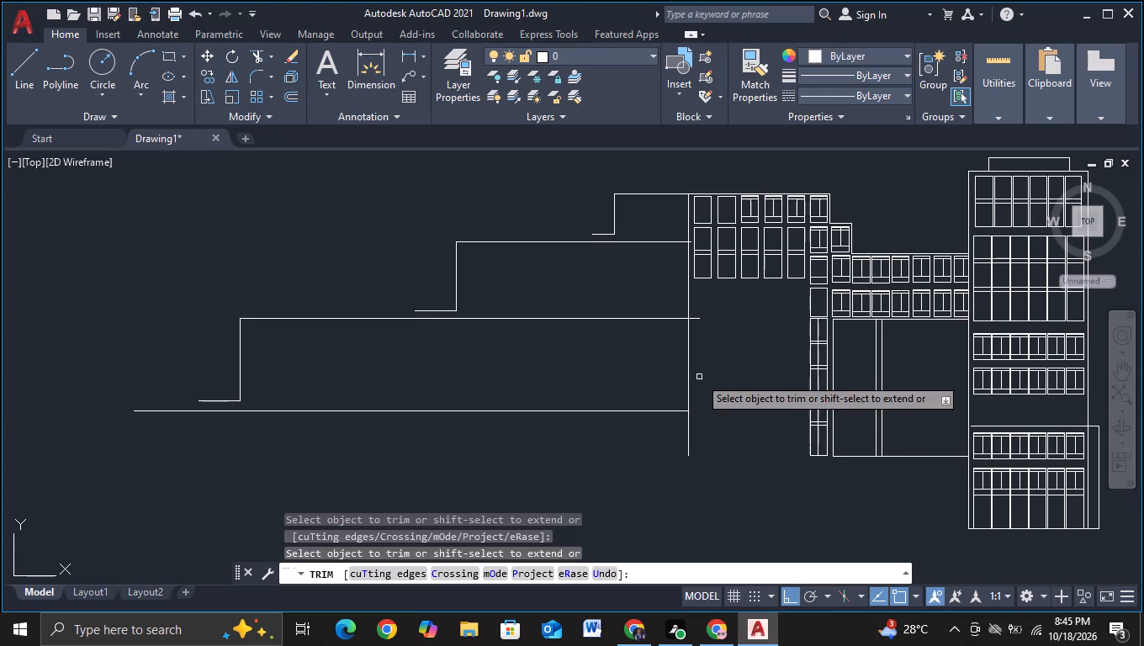
{"action": "left_click", "coordinate": [691, 320]}
{"action": "scroll", "coordinate": [670, 299], "scroll_direction": "up", "scroll_amount": 3}
{"action": "middle_click_drag", "start_coordinate": [717, 212], "coordinate": [691, 336]}
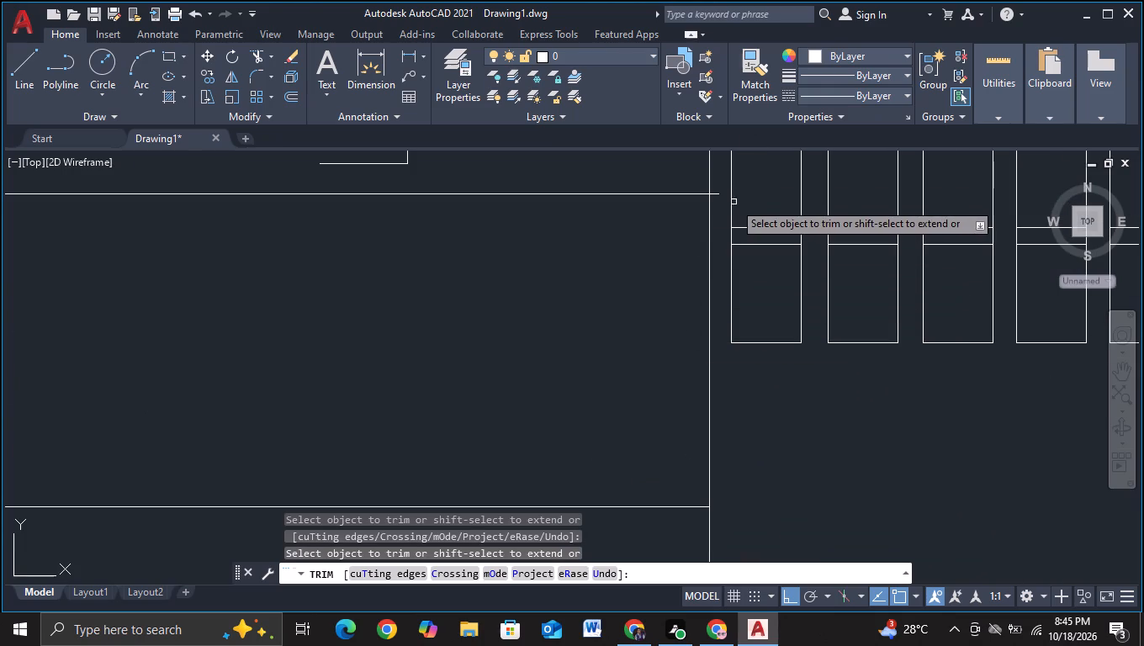
{"action": "left_click", "coordinate": [718, 195]}
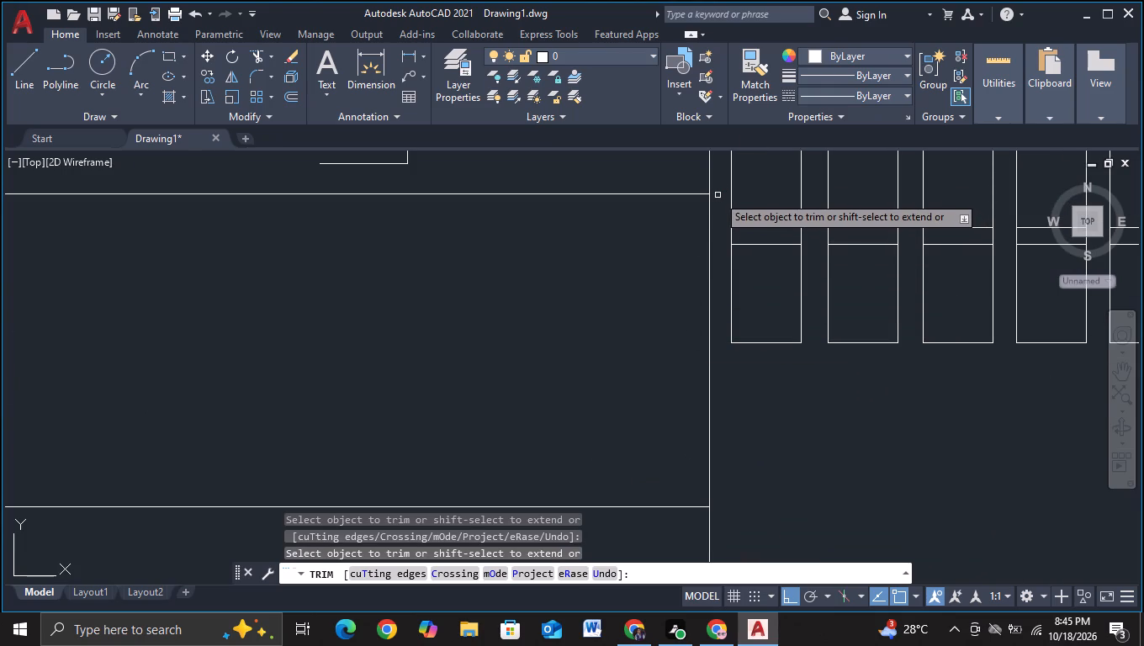
{"action": "key", "text": "Escape"}
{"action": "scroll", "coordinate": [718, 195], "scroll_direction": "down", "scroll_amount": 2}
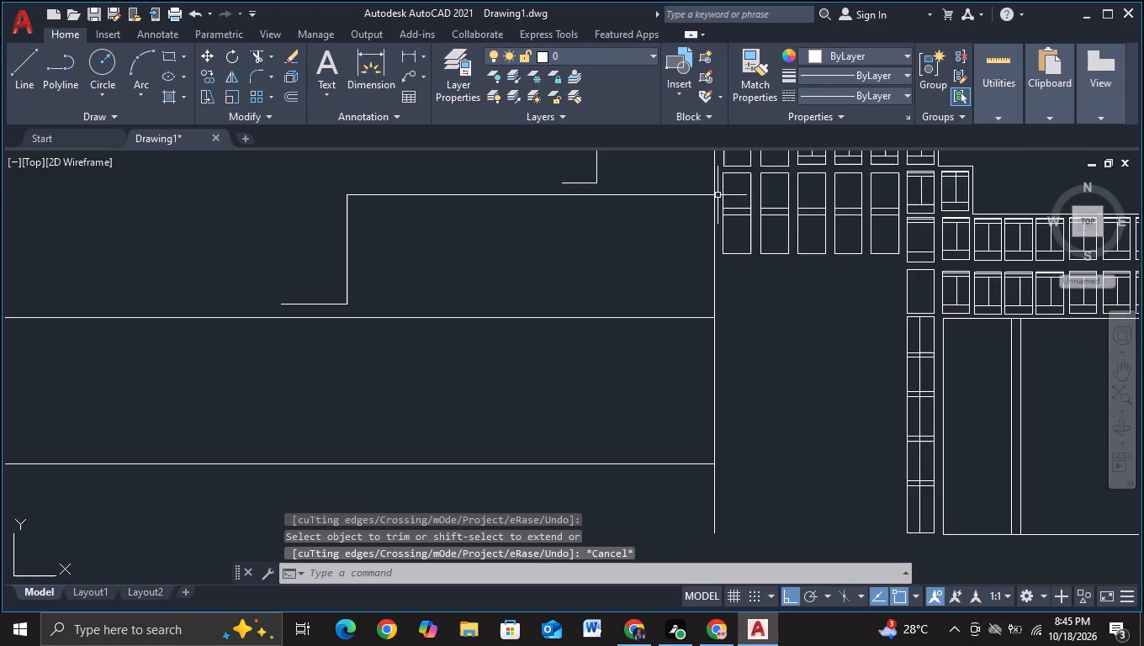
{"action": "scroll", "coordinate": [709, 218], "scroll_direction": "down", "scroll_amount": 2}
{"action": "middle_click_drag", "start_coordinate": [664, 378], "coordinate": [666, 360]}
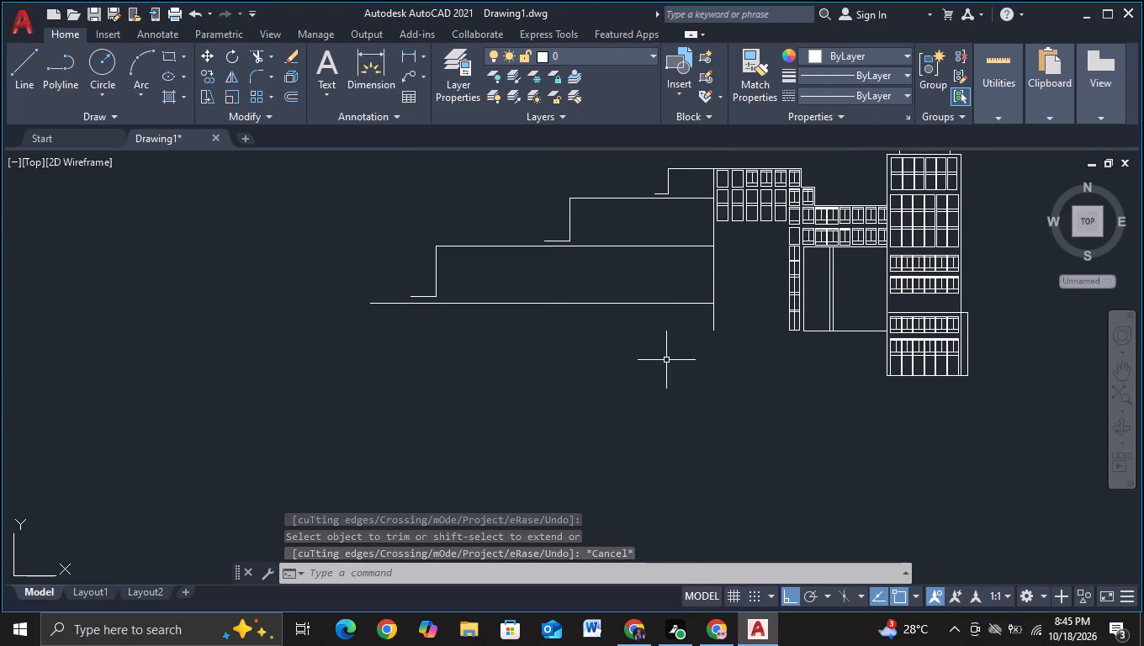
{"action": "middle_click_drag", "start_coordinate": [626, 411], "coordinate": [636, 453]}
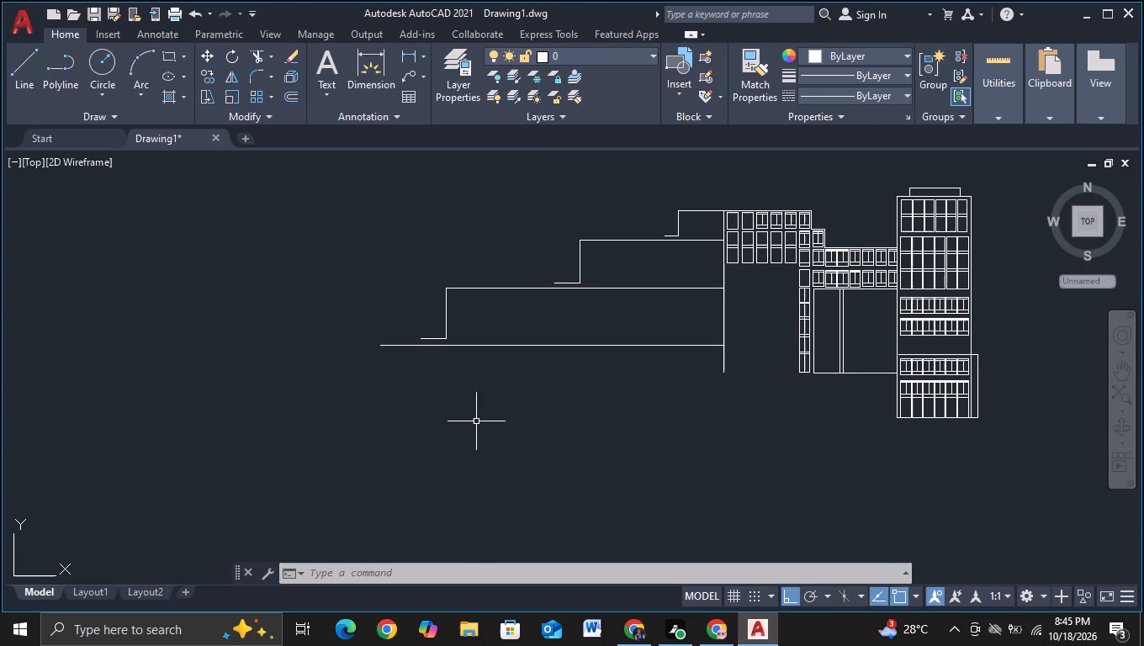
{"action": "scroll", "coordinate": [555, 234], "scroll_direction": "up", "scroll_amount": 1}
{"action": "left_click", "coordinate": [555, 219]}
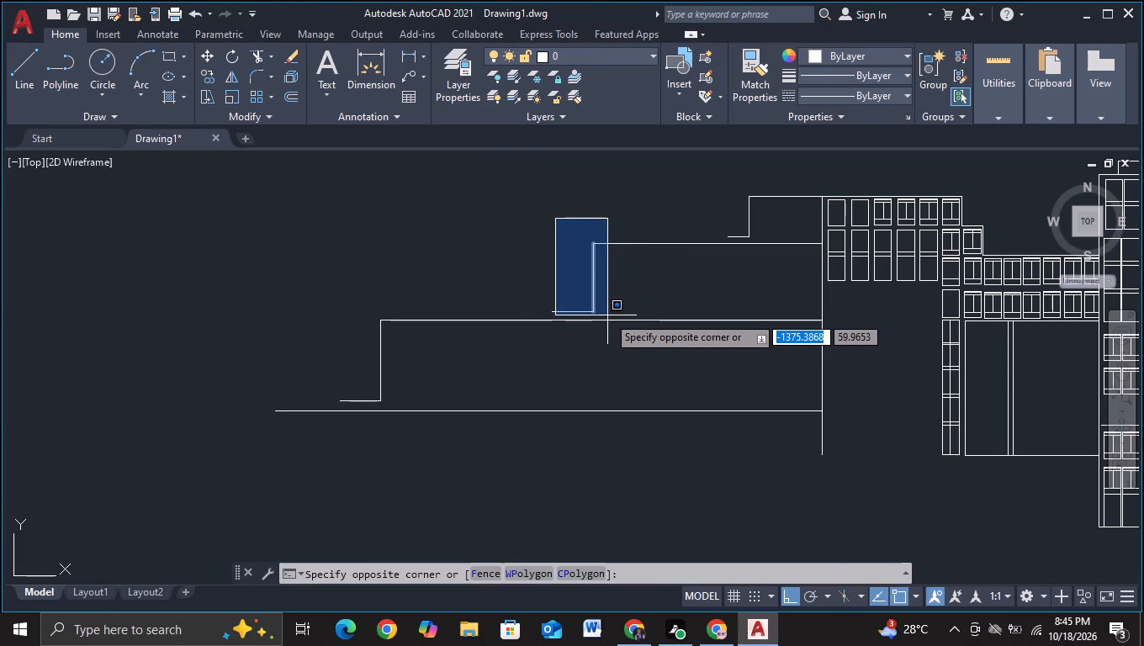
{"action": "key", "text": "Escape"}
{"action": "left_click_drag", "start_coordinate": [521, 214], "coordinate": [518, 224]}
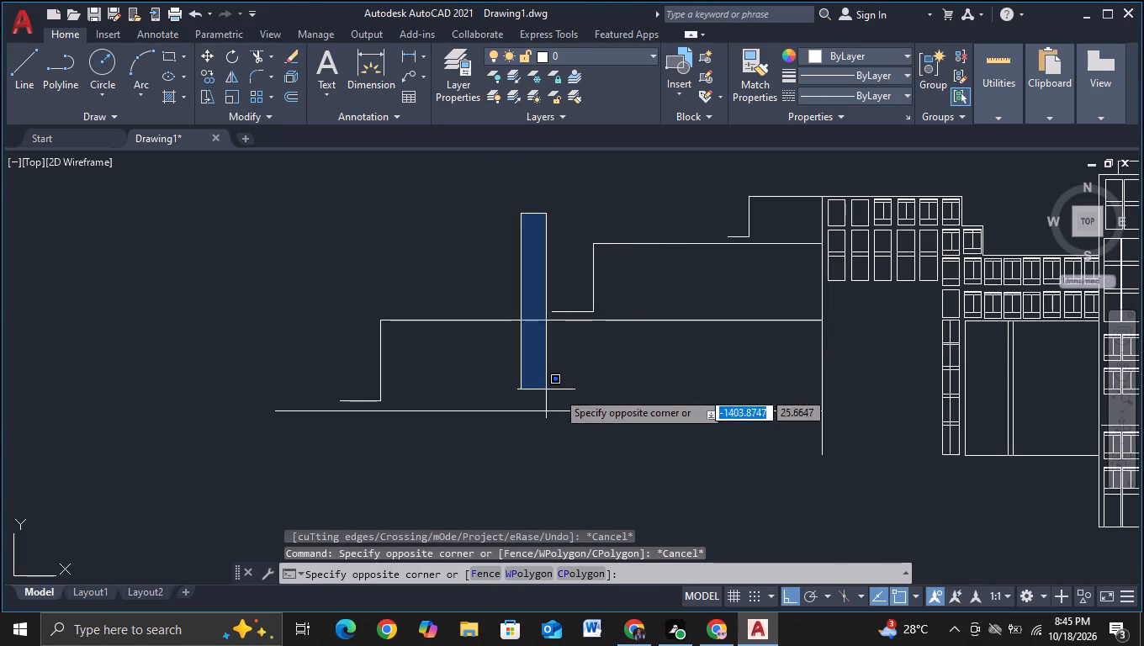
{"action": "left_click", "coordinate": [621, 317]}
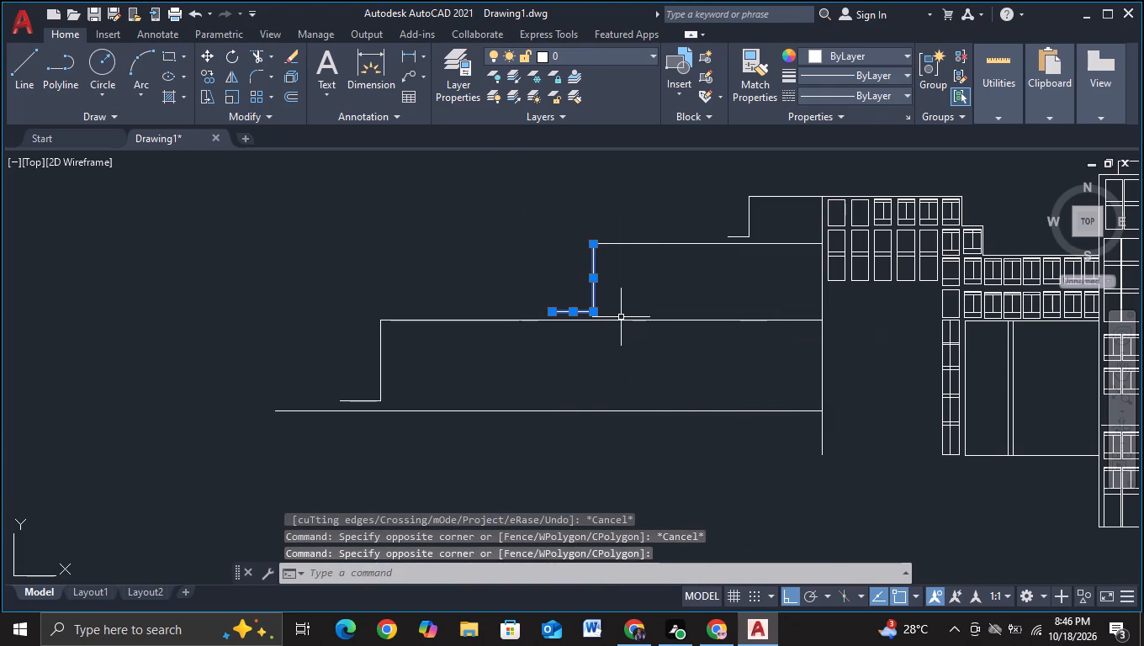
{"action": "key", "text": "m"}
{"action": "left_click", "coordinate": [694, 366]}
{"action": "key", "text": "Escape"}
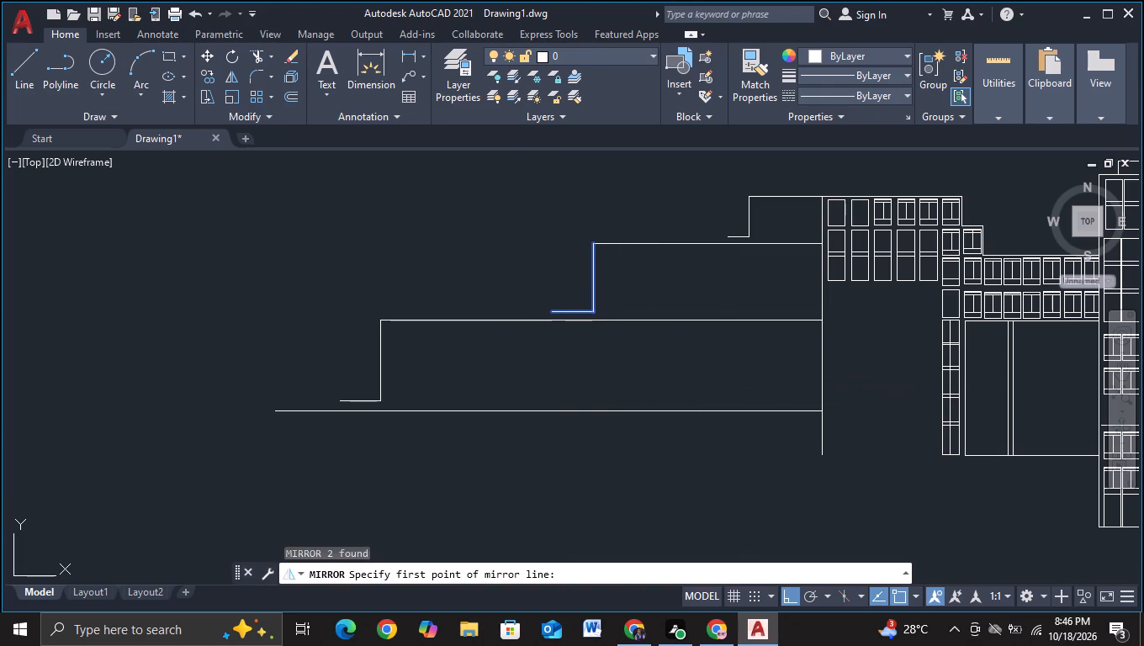
Move the second stepped line's vertical drop and short lower run a short distance right along its horizontal line.
{"action": "left_click", "coordinate": [546, 225]}
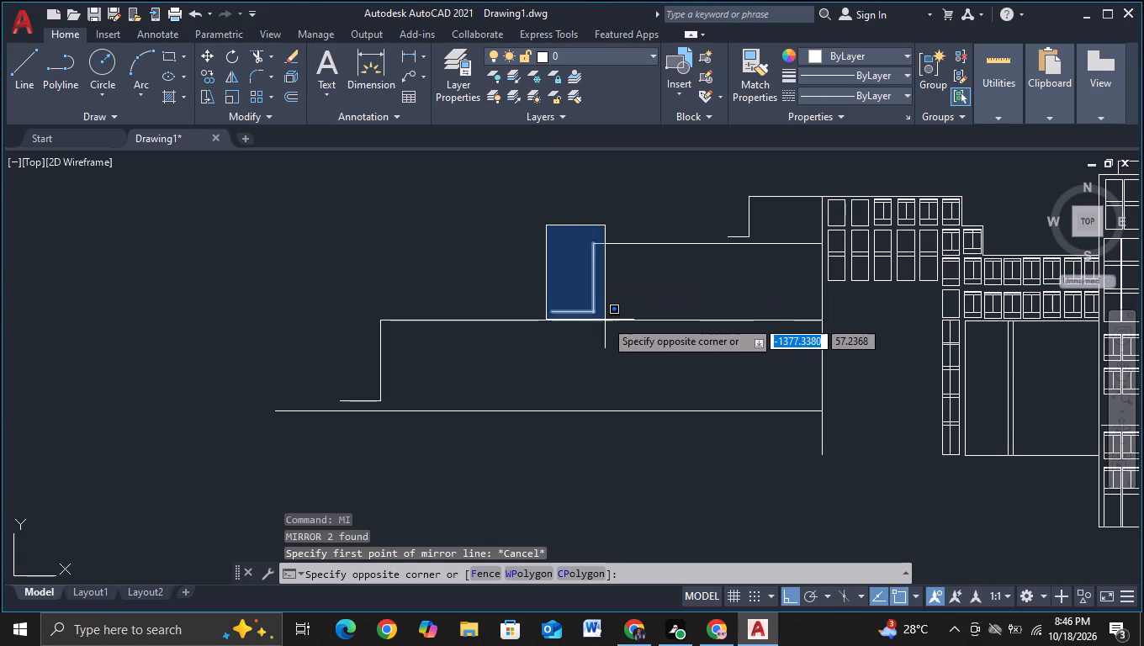
{"action": "left_click", "coordinate": [611, 315]}
{"action": "key", "text": "m"}
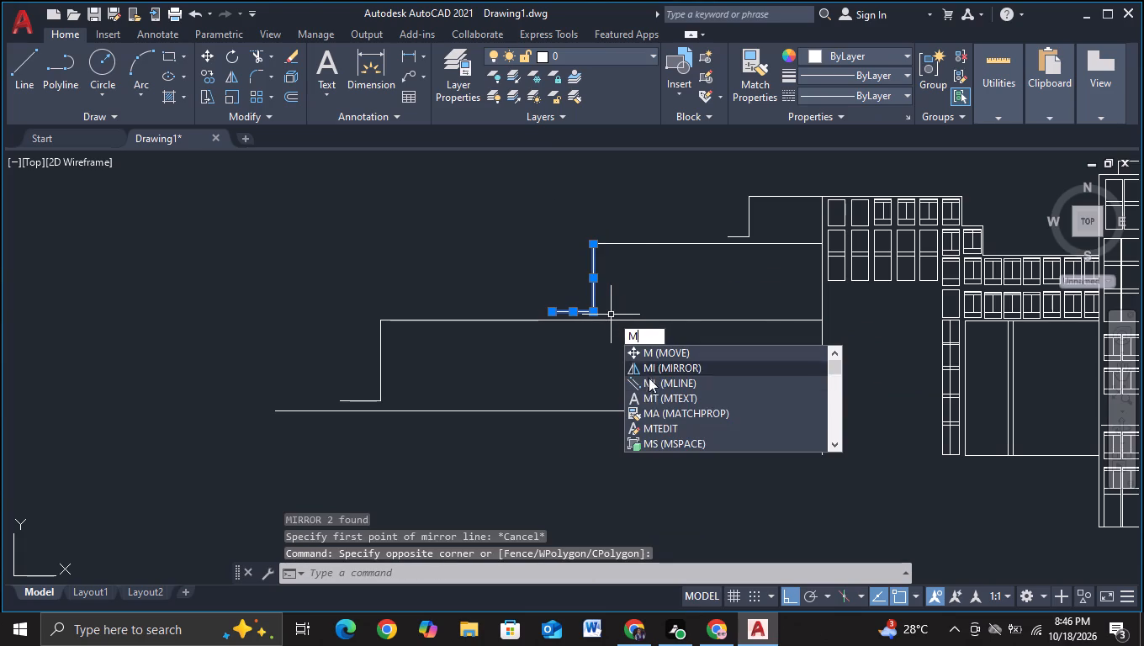
{"action": "left_click", "coordinate": [664, 352]}
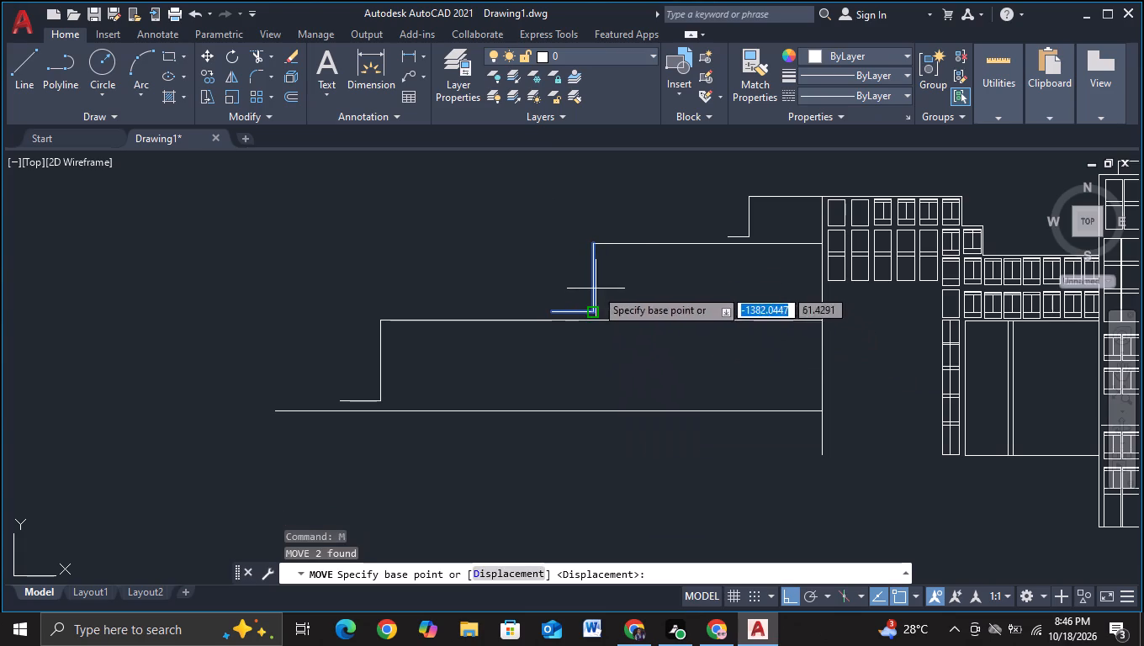
{"action": "left_click", "coordinate": [596, 289]}
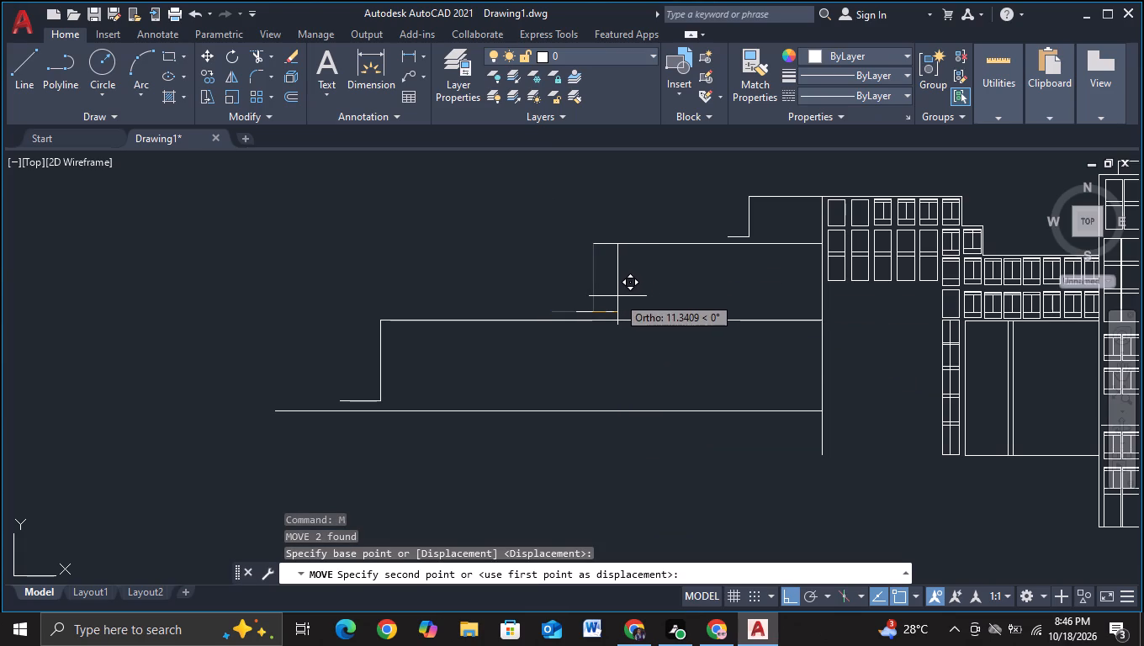
{"action": "left_click", "coordinate": [611, 295]}
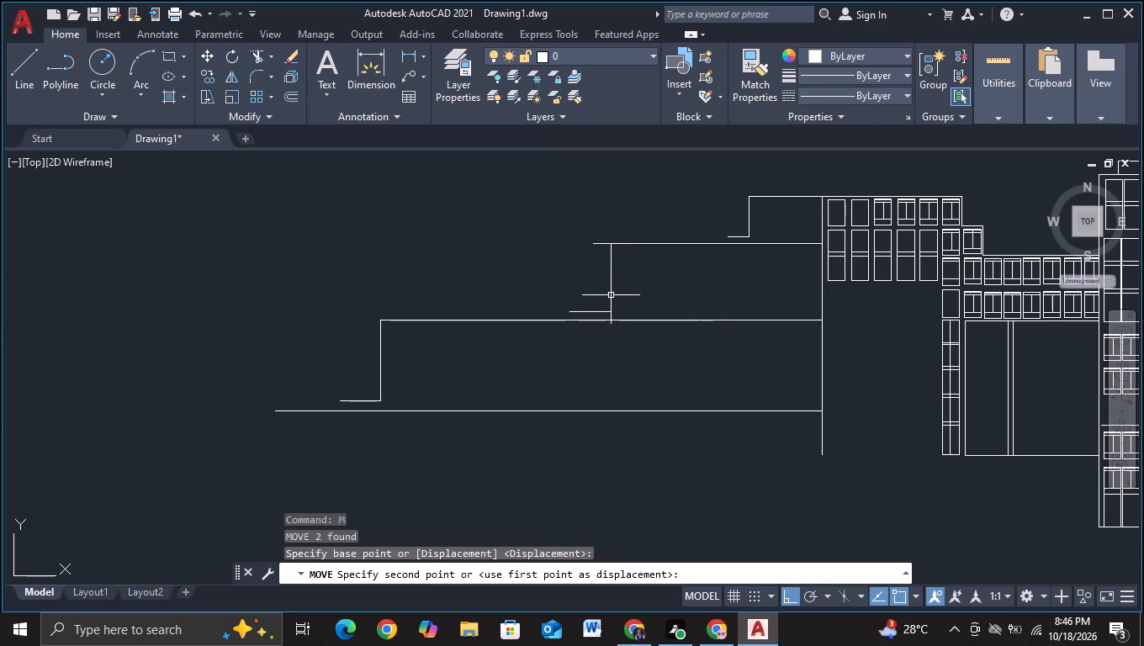
{"action": "key", "text": "Escape"}
Move the third stepped line's vertical drop and short lower run about 40 to the right along its horizontal line.
{"action": "middle_click_drag", "start_coordinate": [473, 378], "coordinate": [511, 292]}
{"action": "left_click", "coordinate": [366, 212]}
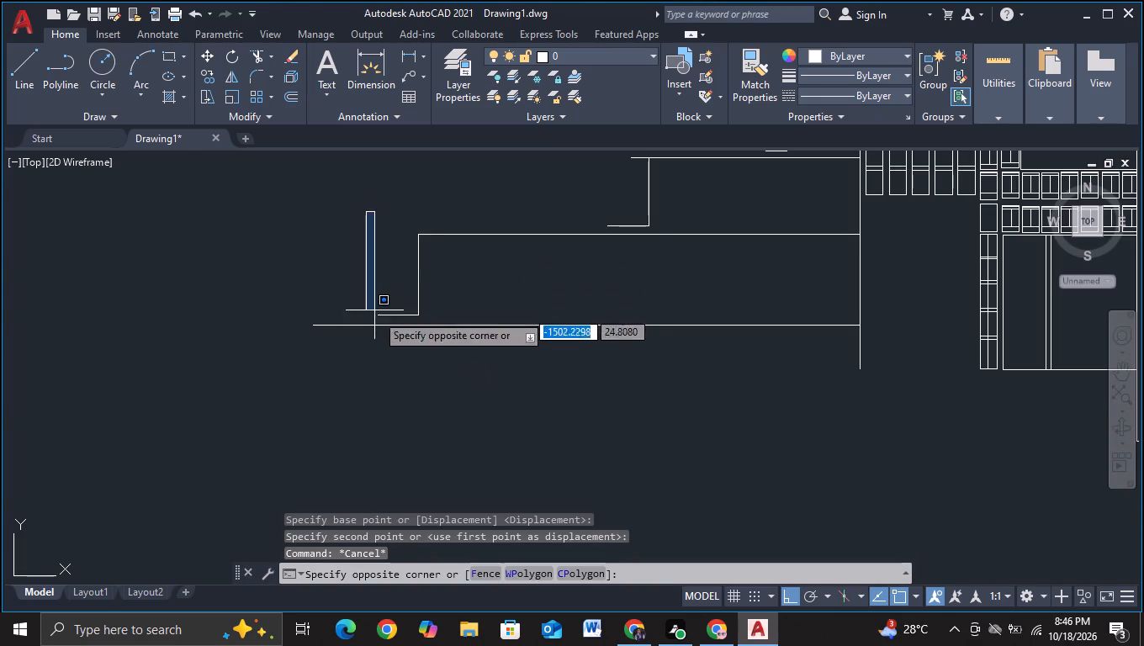
{"action": "left_click", "coordinate": [448, 322]}
{"action": "key", "text": "m"}
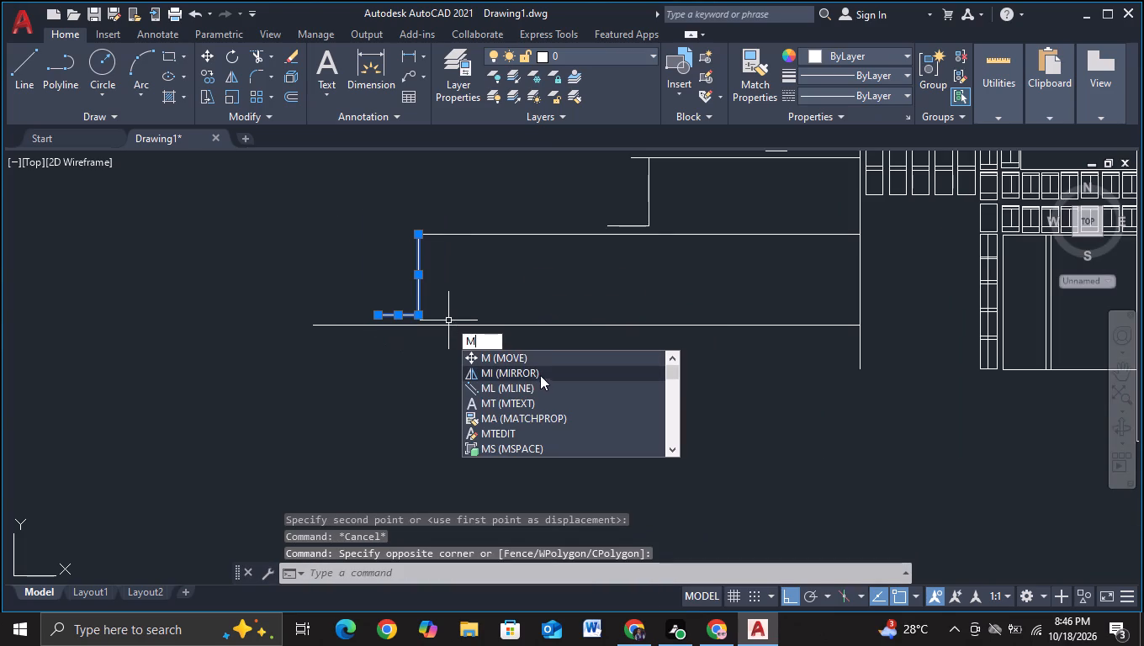
{"action": "left_click", "coordinate": [545, 363]}
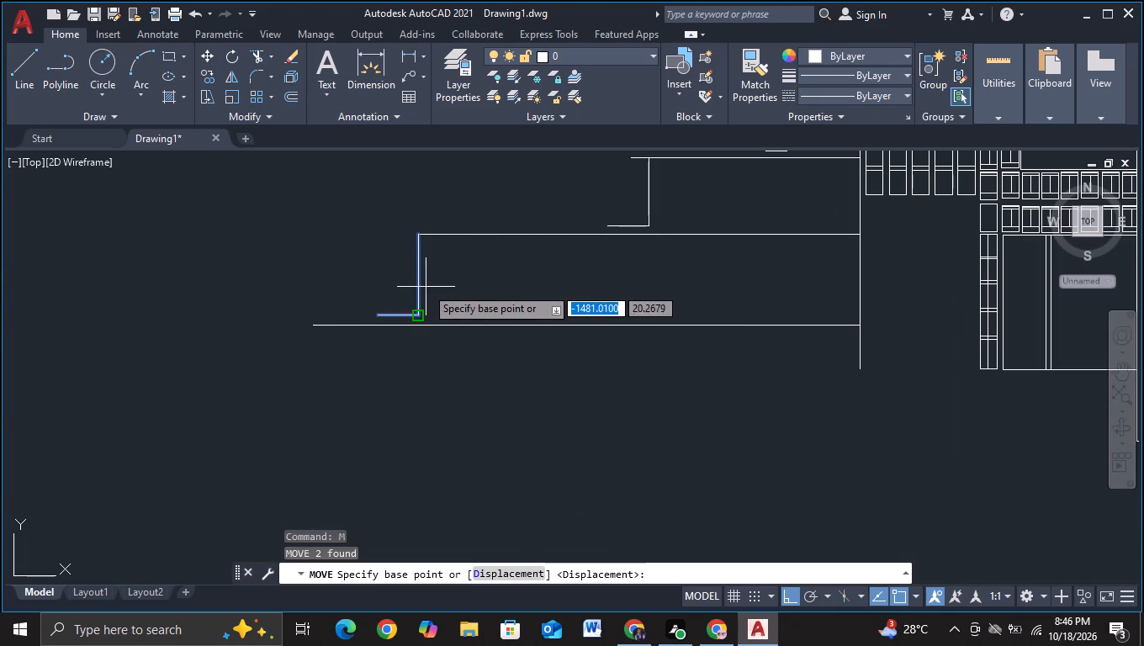
{"action": "left_click", "coordinate": [419, 288]}
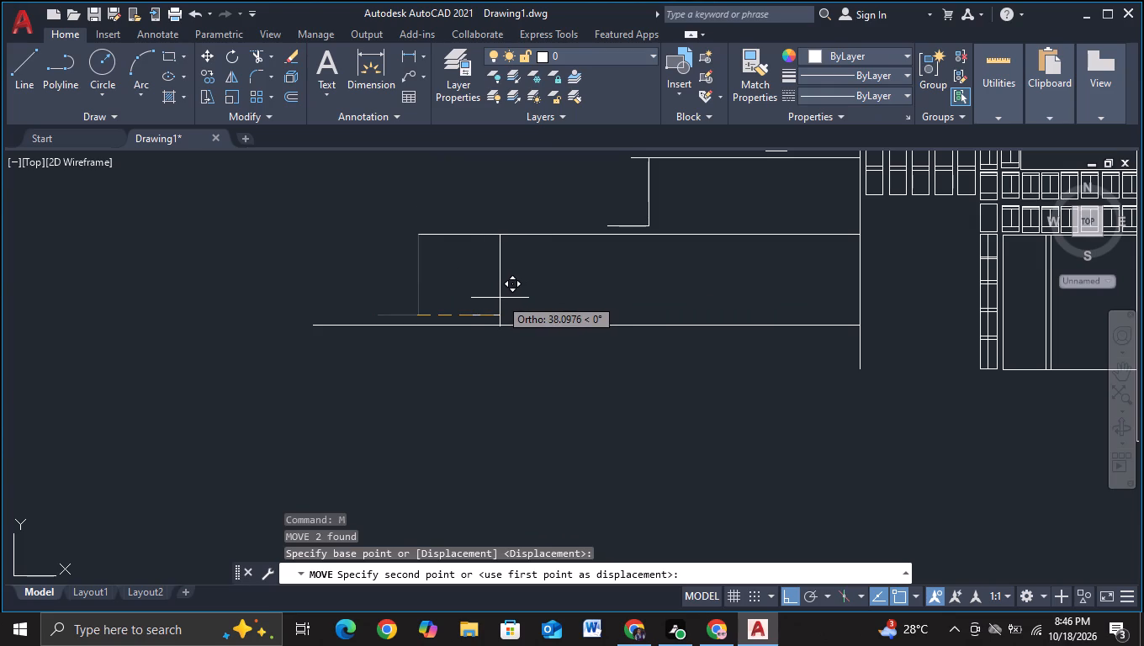
{"action": "left_click", "coordinate": [507, 298]}
{"action": "key", "text": "Escape"}
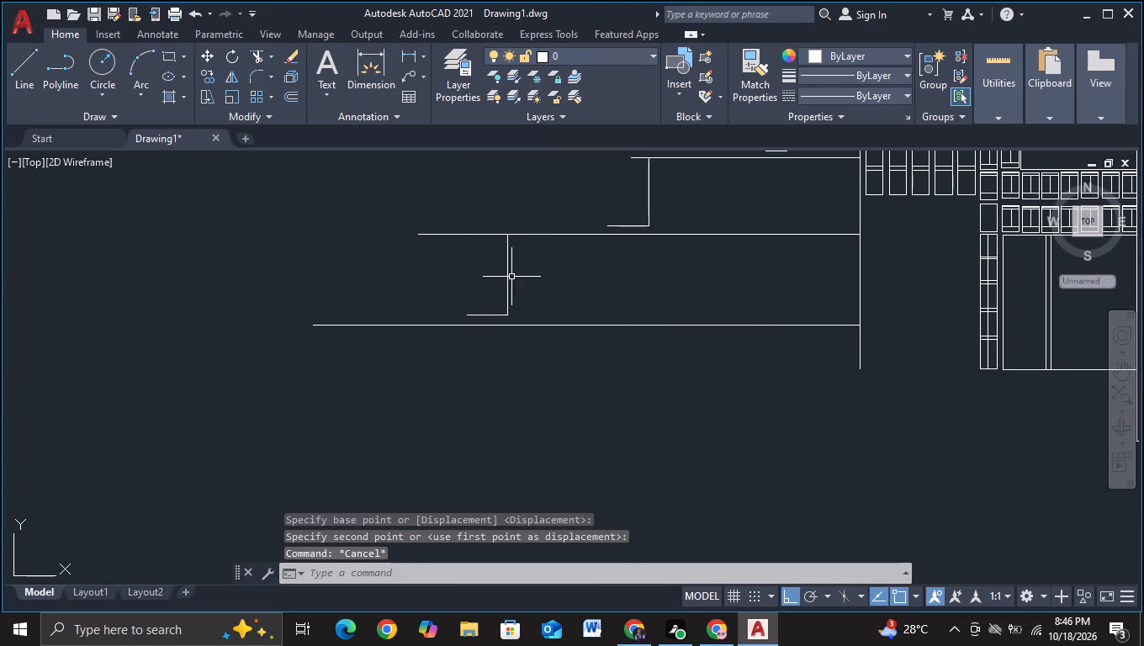
Trim the left ends of the second and third horizontal terrace lines where they overshoot their vertical drops.
{"action": "middle_click_drag", "start_coordinate": [634, 284], "coordinate": [622, 381]}
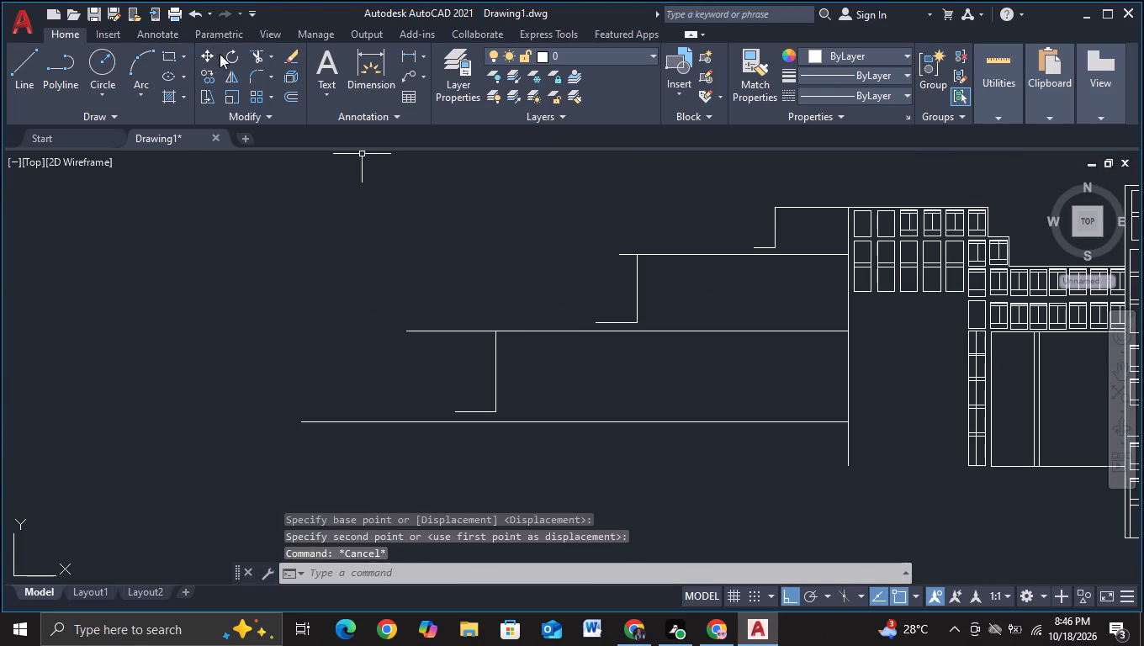
{"action": "left_click", "coordinate": [251, 54]}
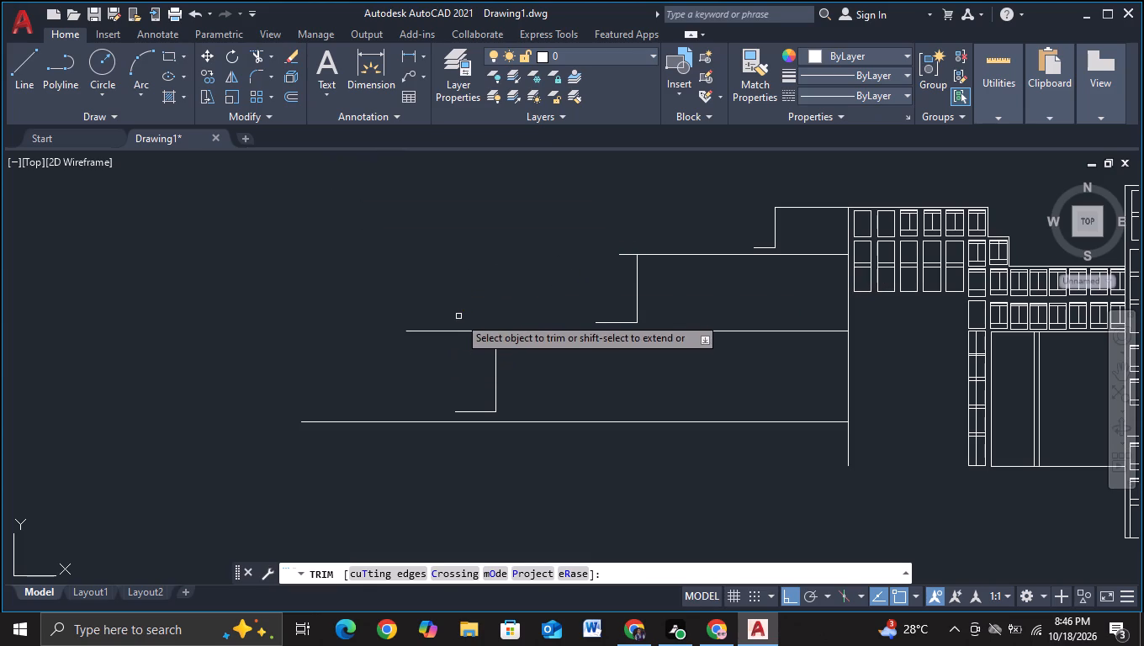
{"action": "left_click_drag", "start_coordinate": [460, 315], "coordinate": [435, 363]}
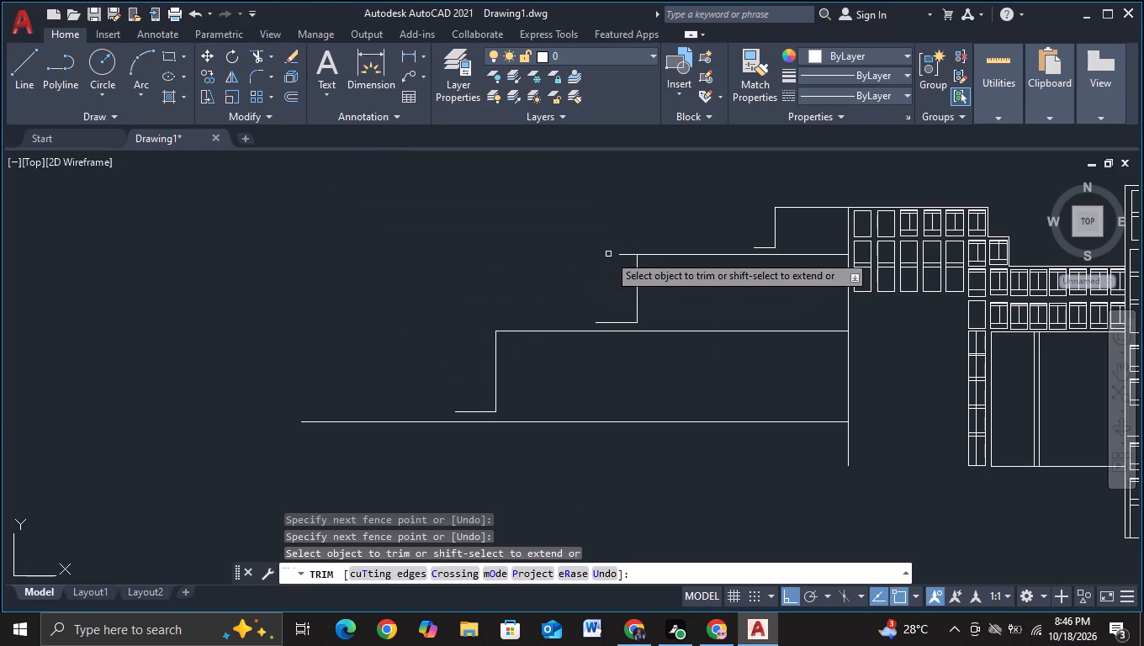
{"action": "left_click_drag", "start_coordinate": [629, 245], "coordinate": [612, 265]}
Draw a vertical line about 60.86 long, crossing the lowest terrace line near its left end and ending level with the tower's base.
{"action": "middle_click_drag", "start_coordinate": [565, 289], "coordinate": [565, 287]}
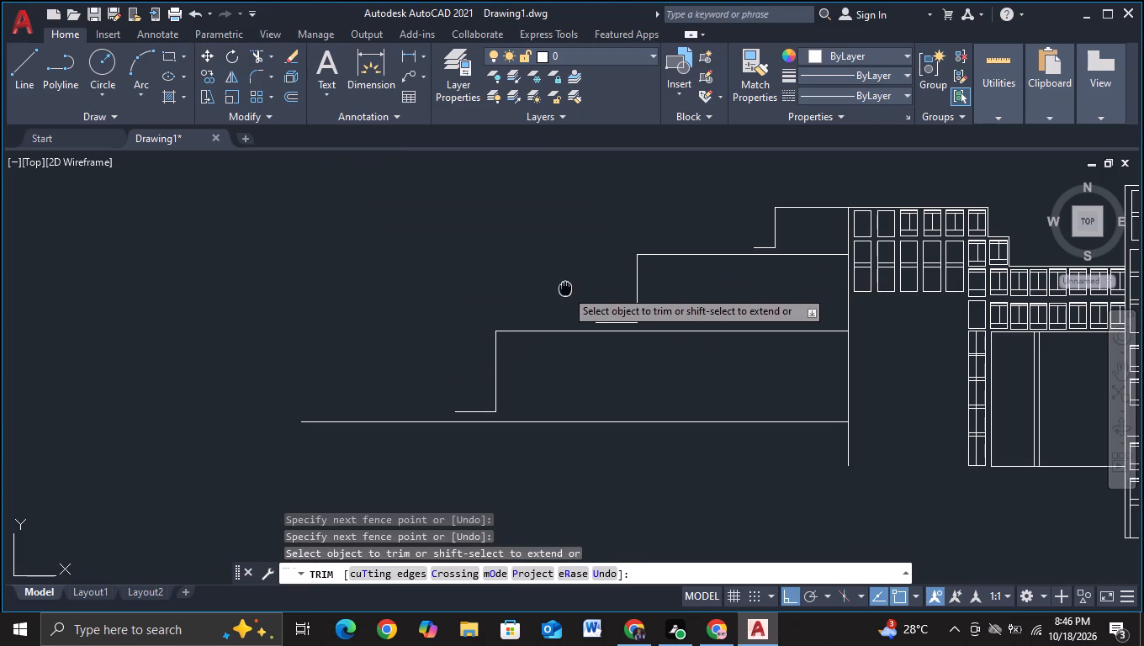
{"action": "middle_click_drag", "start_coordinate": [565, 287], "coordinate": [565, 250]}
{"action": "left_click", "coordinate": [26, 81]}
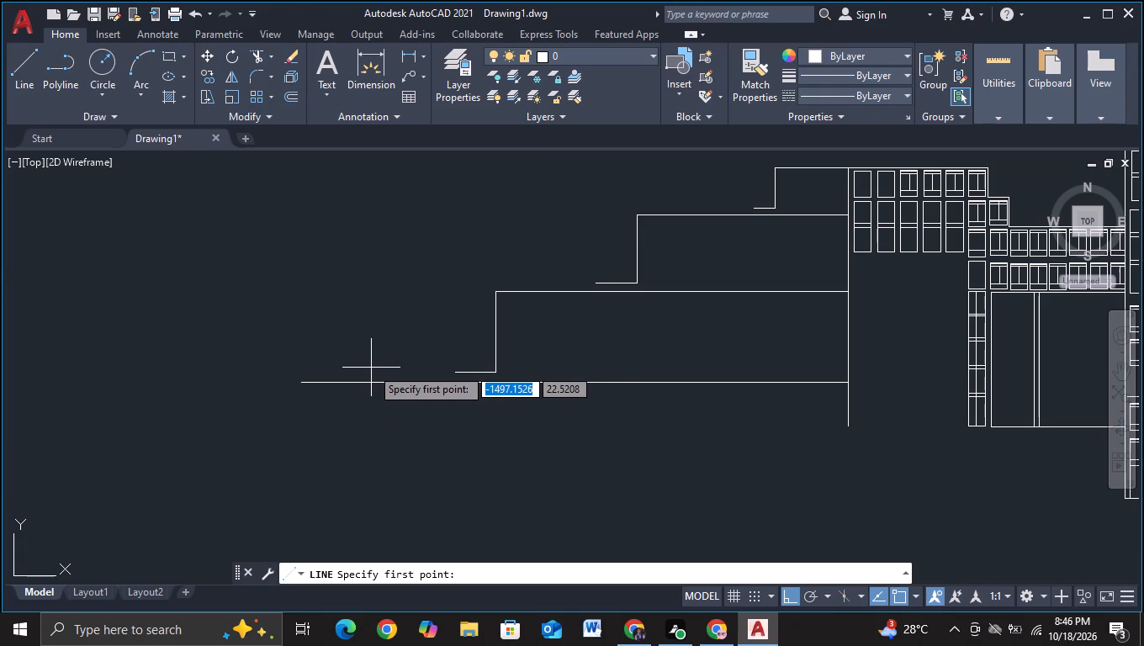
{"action": "left_click", "coordinate": [371, 368]}
{"action": "middle_click_drag", "start_coordinate": [361, 481], "coordinate": [370, 429]}
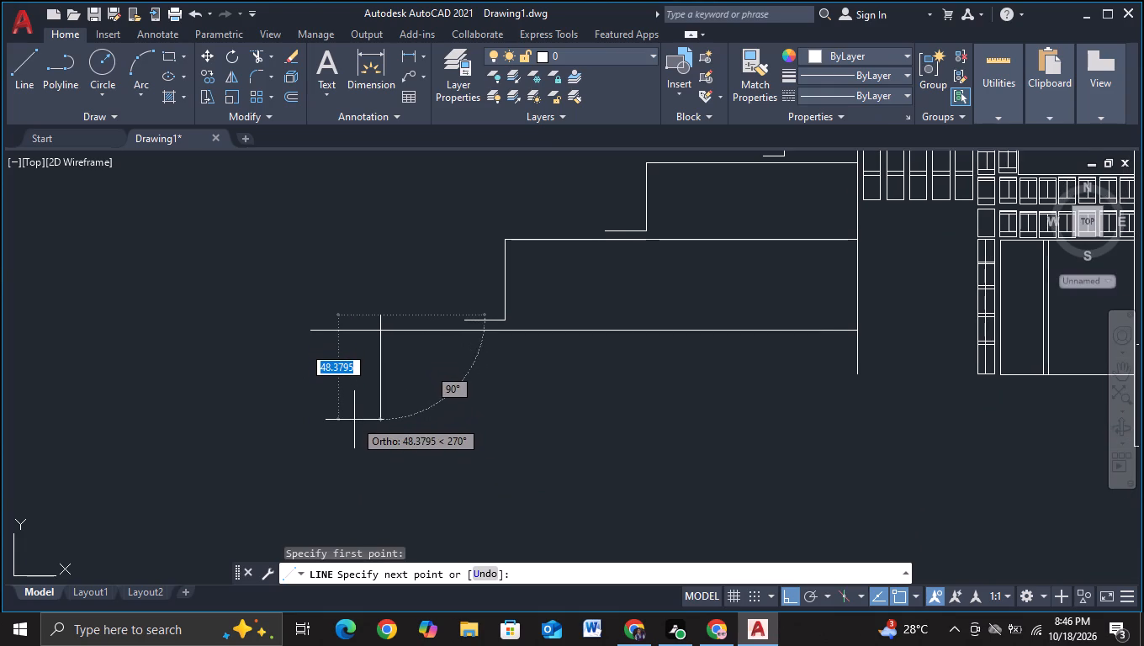
{"action": "scroll", "coordinate": [354, 420], "scroll_direction": "down", "scroll_amount": 2}
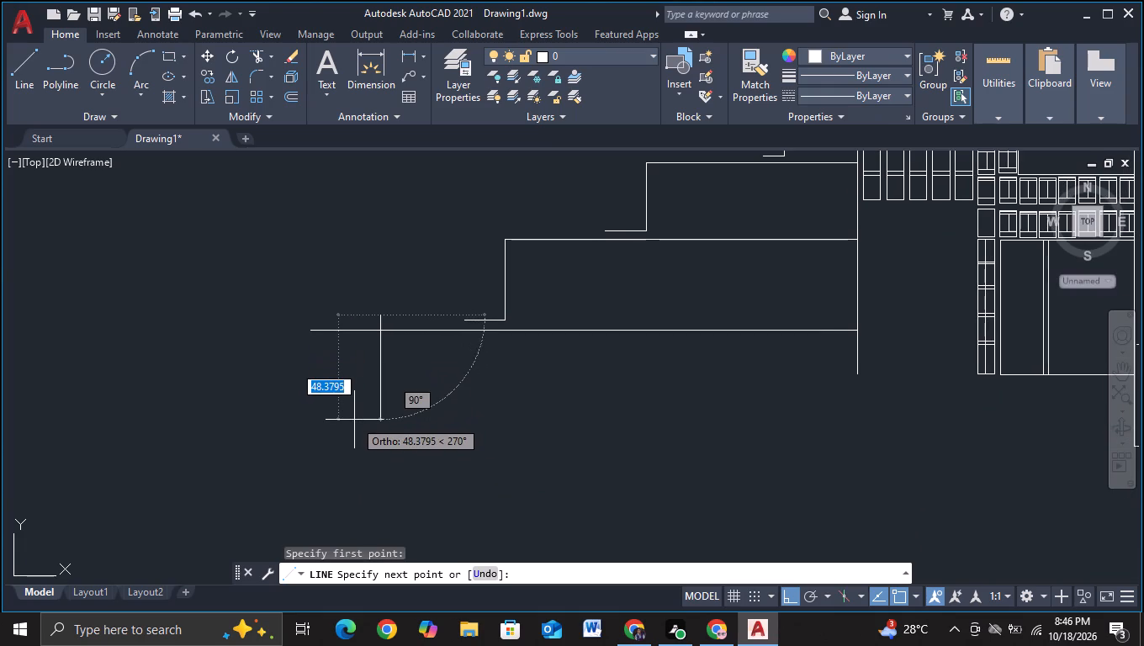
{"action": "scroll", "coordinate": [577, 471], "scroll_direction": "up", "scroll_amount": 2}
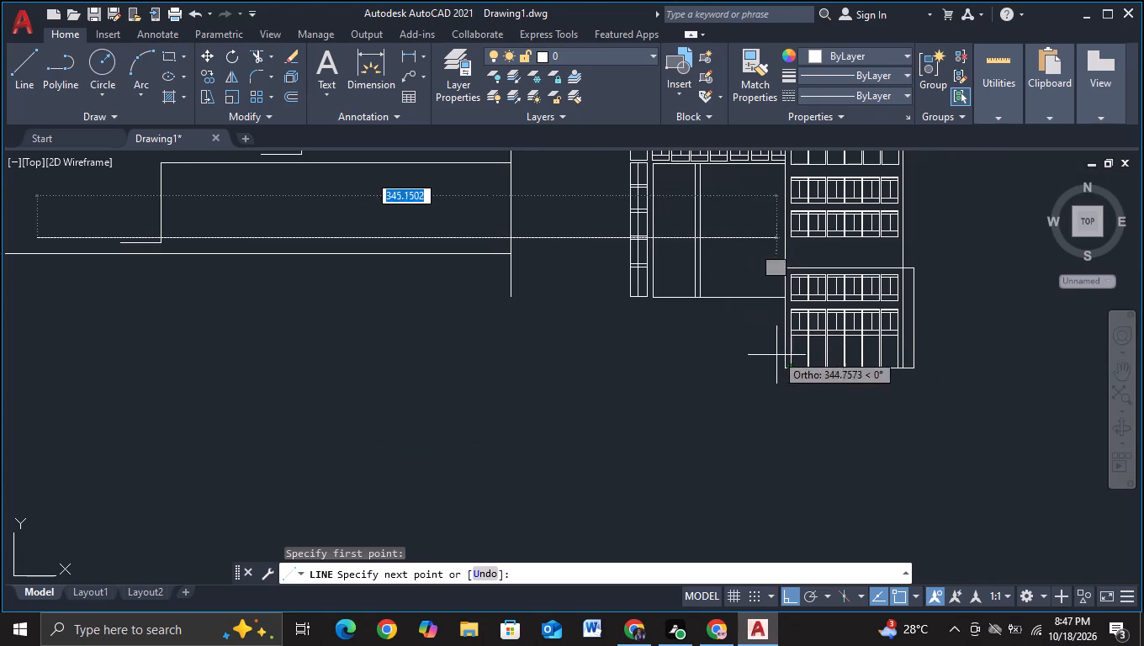
{"action": "scroll", "coordinate": [445, 394], "scroll_direction": "down", "scroll_amount": 2}
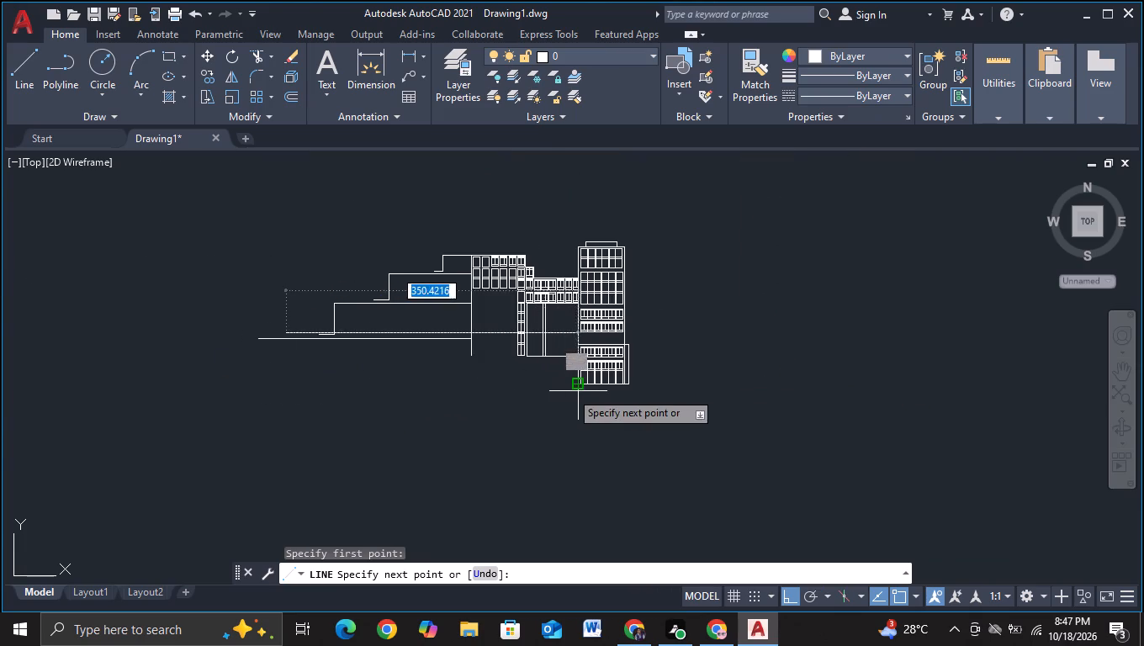
{"action": "left_click", "coordinate": [287, 385]}
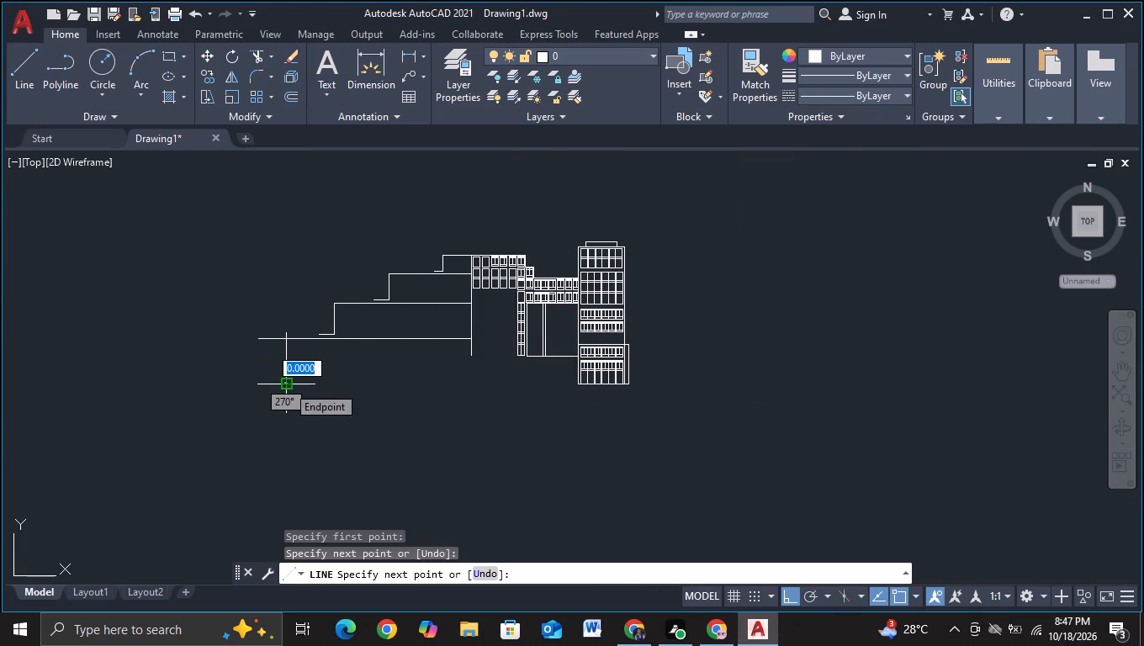
{"action": "key", "text": "Escape"}
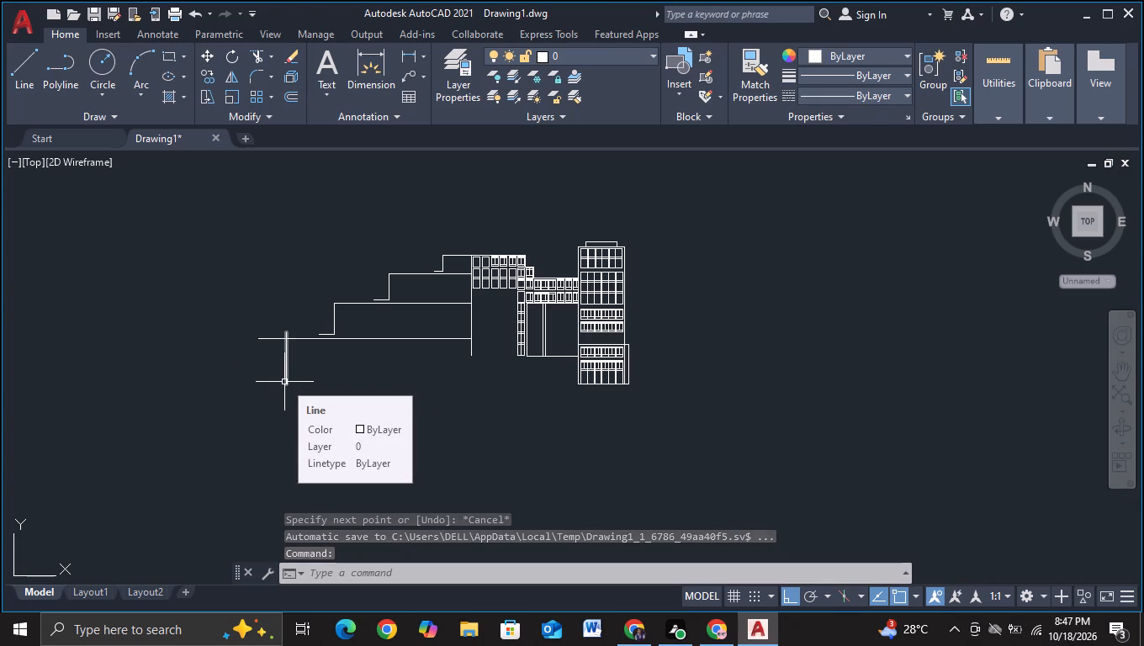
Trim the new vertical line's top above the lowest terrace line and that terrace line's left overhang into a clean corner.
{"action": "middle_click_drag", "start_coordinate": [402, 379], "coordinate": [404, 465]}
{"action": "scroll", "coordinate": [402, 464], "scroll_direction": "up", "scroll_amount": 2}
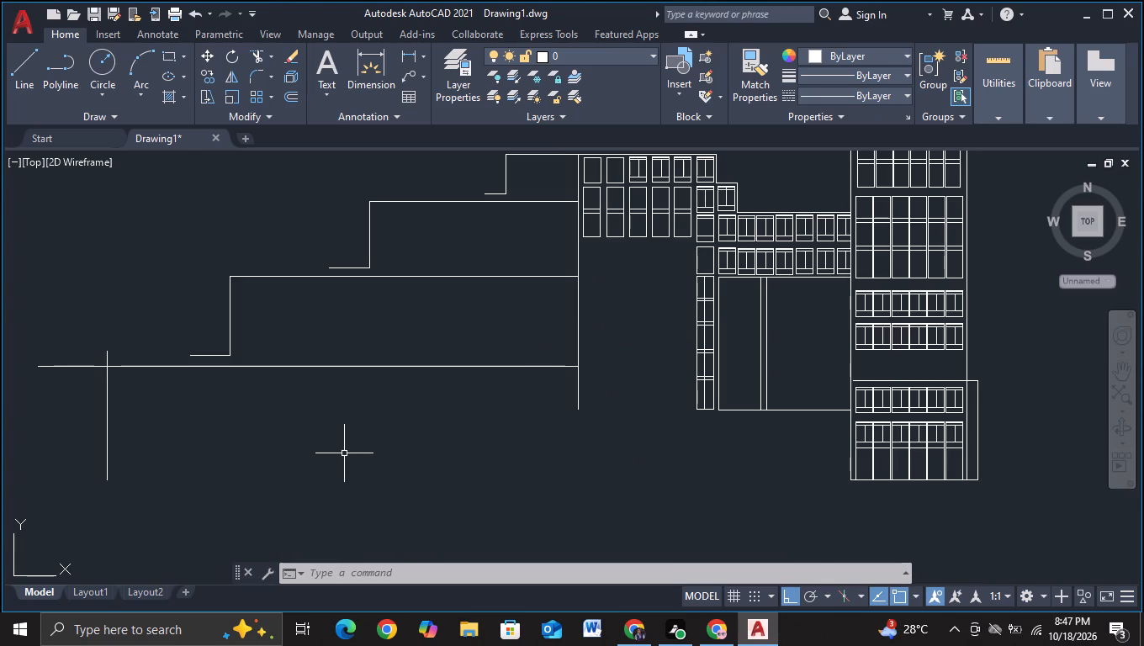
{"action": "middle_click_drag", "start_coordinate": [342, 454], "coordinate": [377, 426]}
{"action": "scroll", "coordinate": [378, 442], "scroll_direction": "down", "scroll_amount": 1}
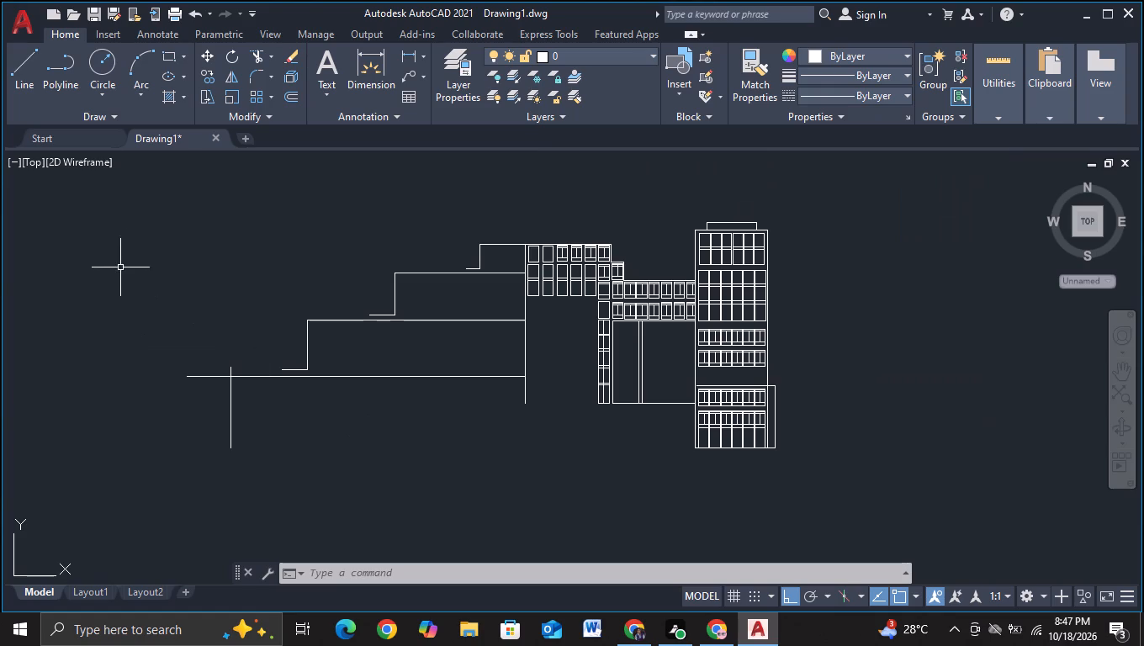
{"action": "left_click", "coordinate": [257, 59]}
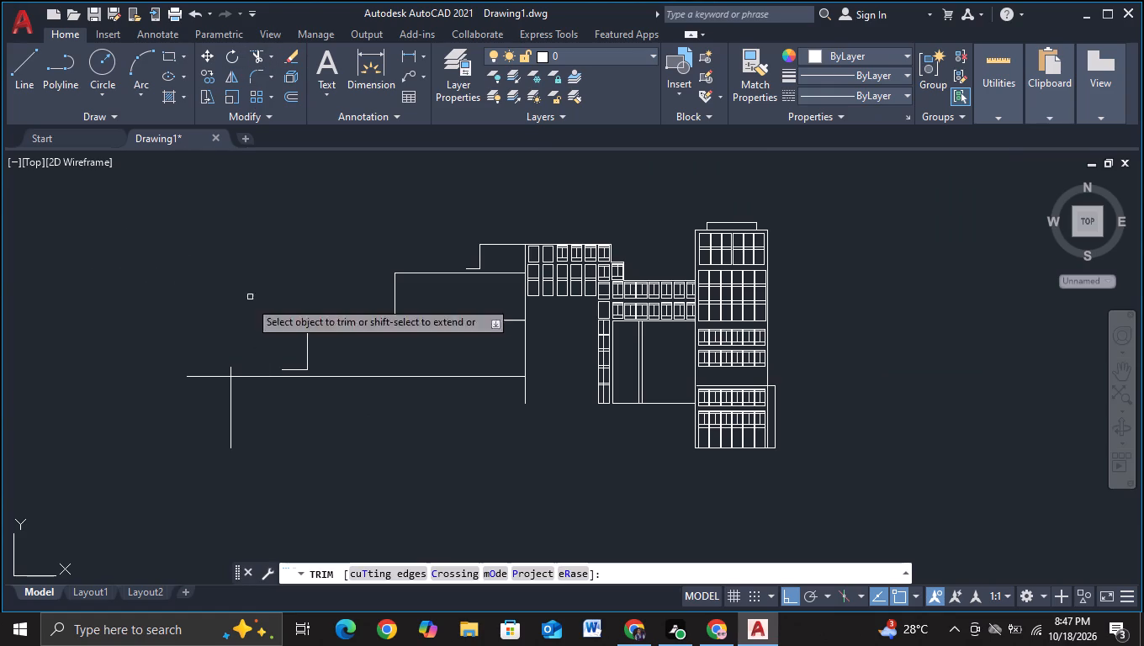
{"action": "left_click", "coordinate": [230, 369]}
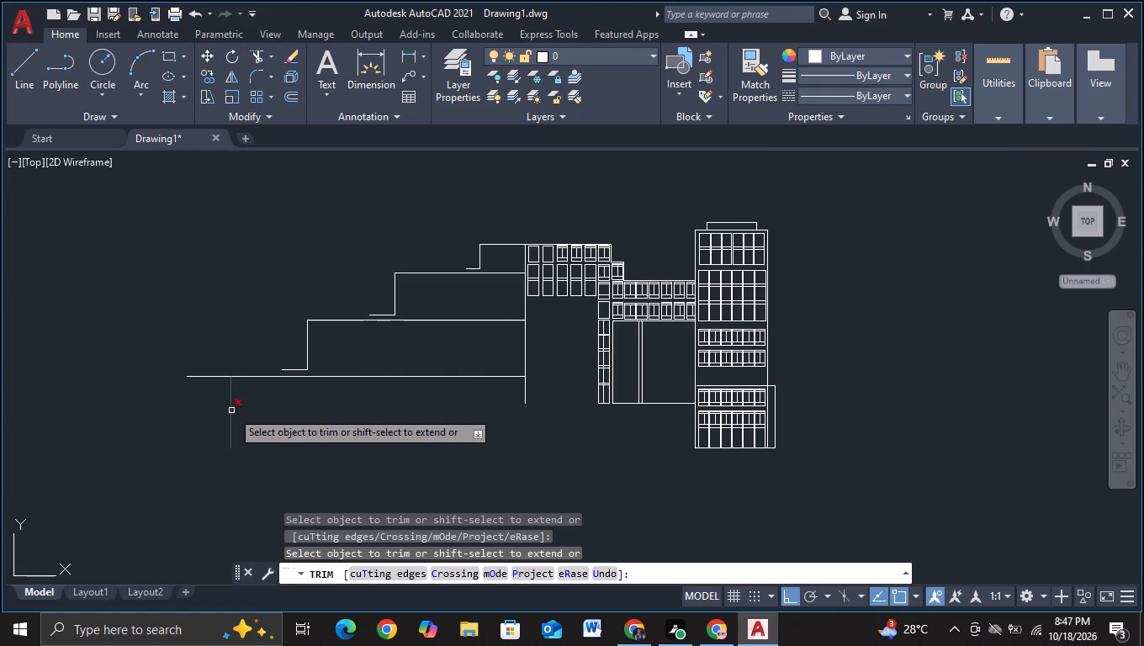
{"action": "left_click", "coordinate": [206, 378]}
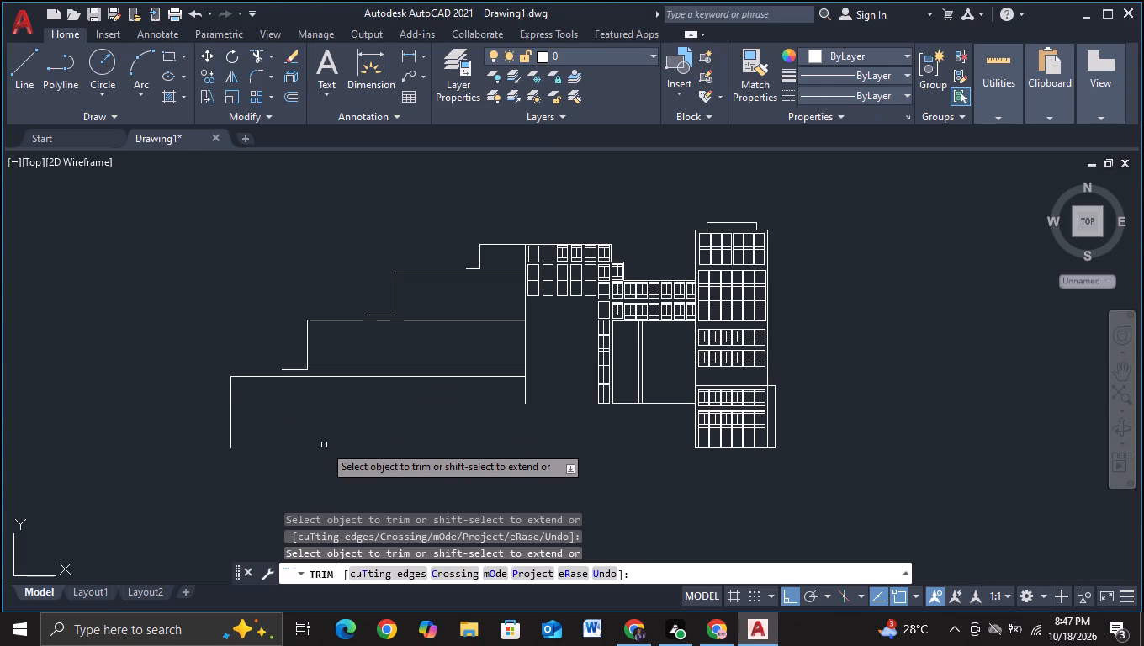
{"action": "key", "text": "Escape"}
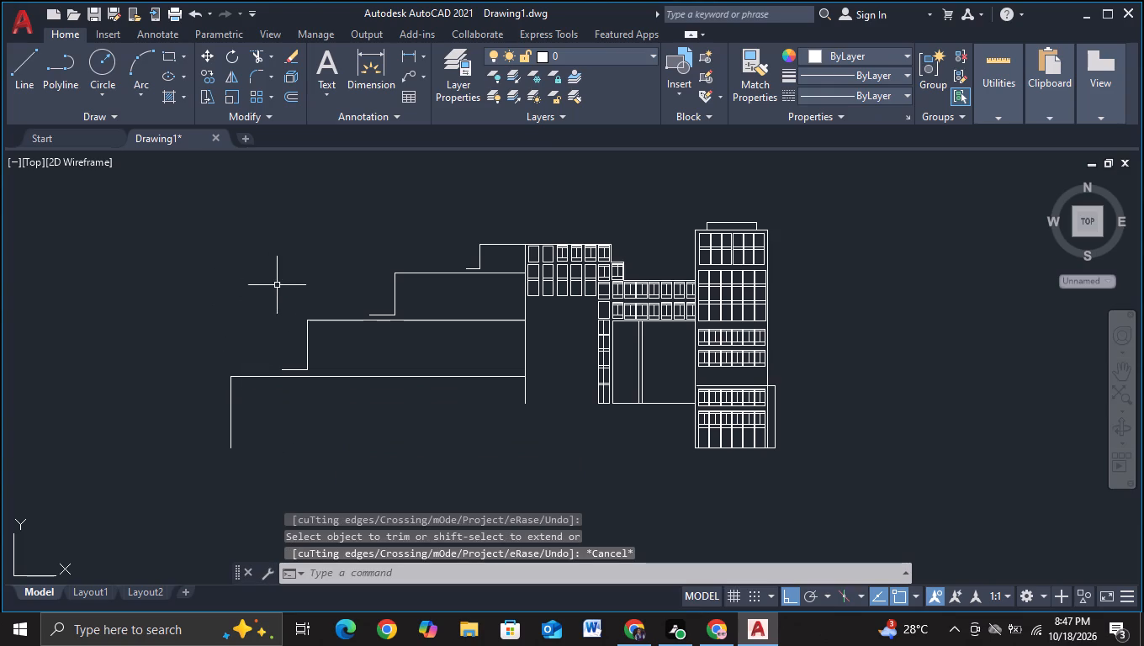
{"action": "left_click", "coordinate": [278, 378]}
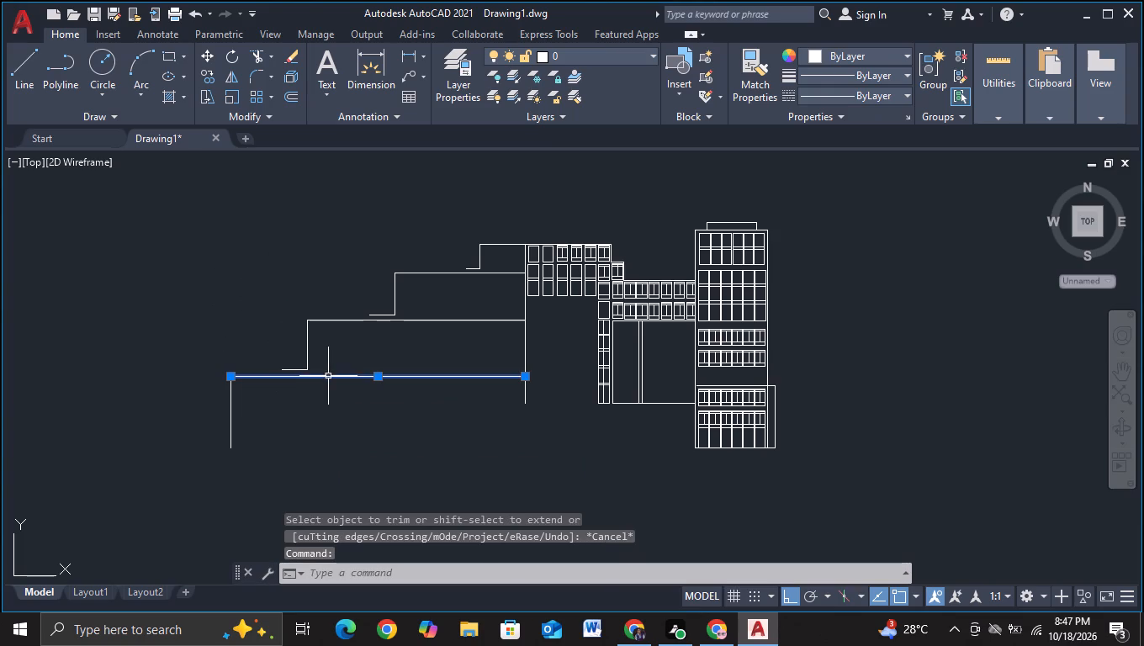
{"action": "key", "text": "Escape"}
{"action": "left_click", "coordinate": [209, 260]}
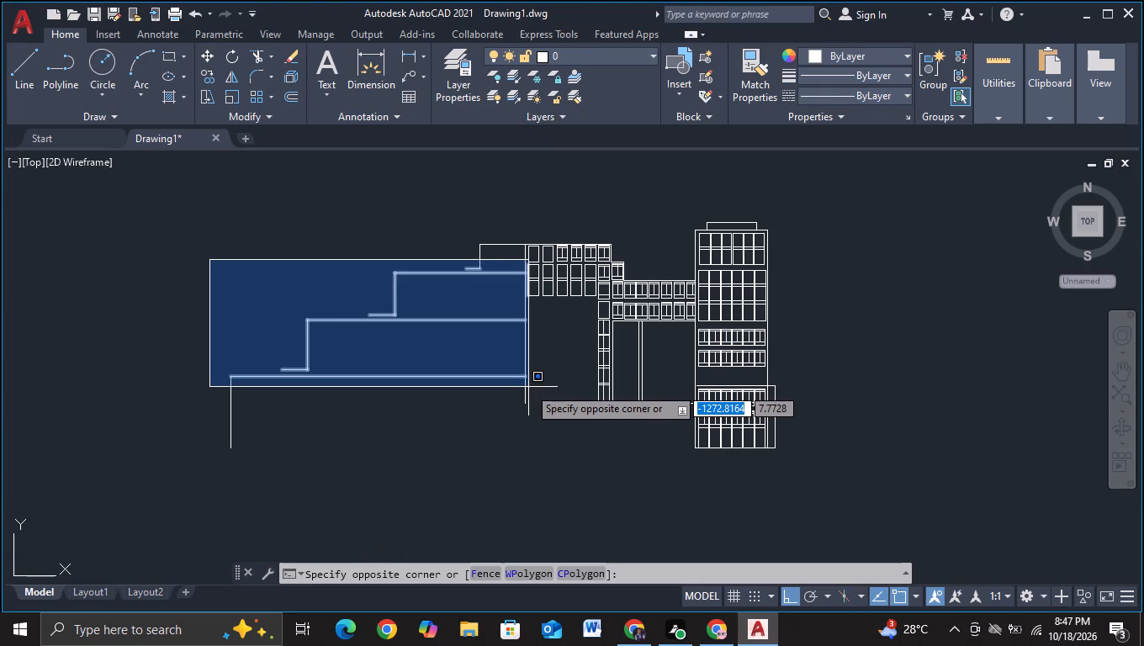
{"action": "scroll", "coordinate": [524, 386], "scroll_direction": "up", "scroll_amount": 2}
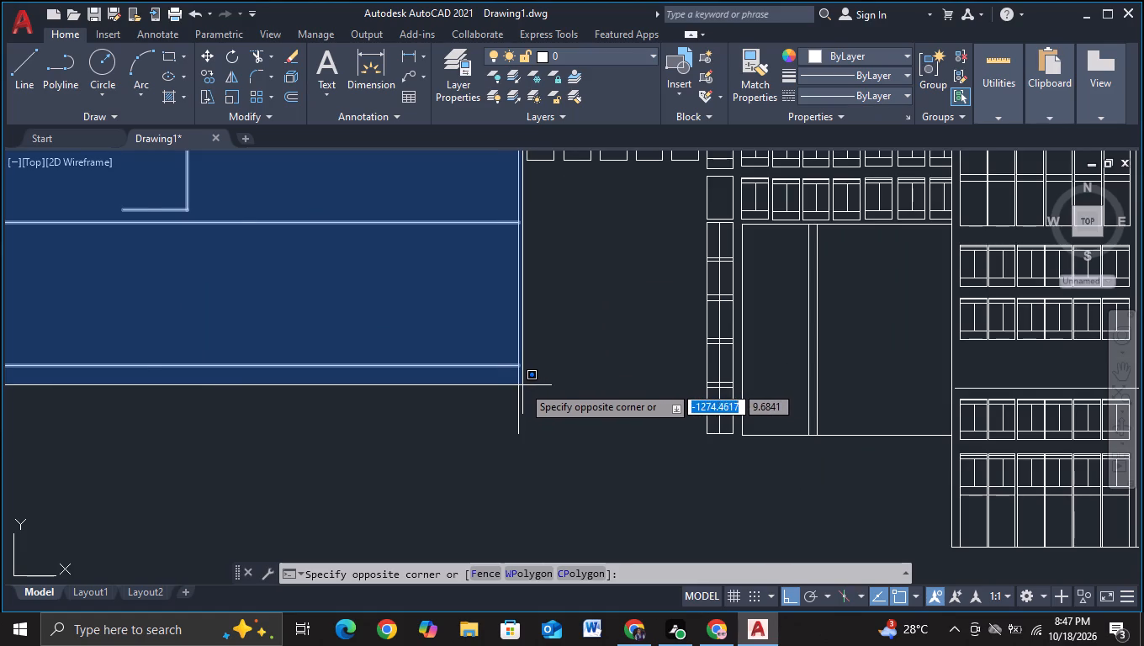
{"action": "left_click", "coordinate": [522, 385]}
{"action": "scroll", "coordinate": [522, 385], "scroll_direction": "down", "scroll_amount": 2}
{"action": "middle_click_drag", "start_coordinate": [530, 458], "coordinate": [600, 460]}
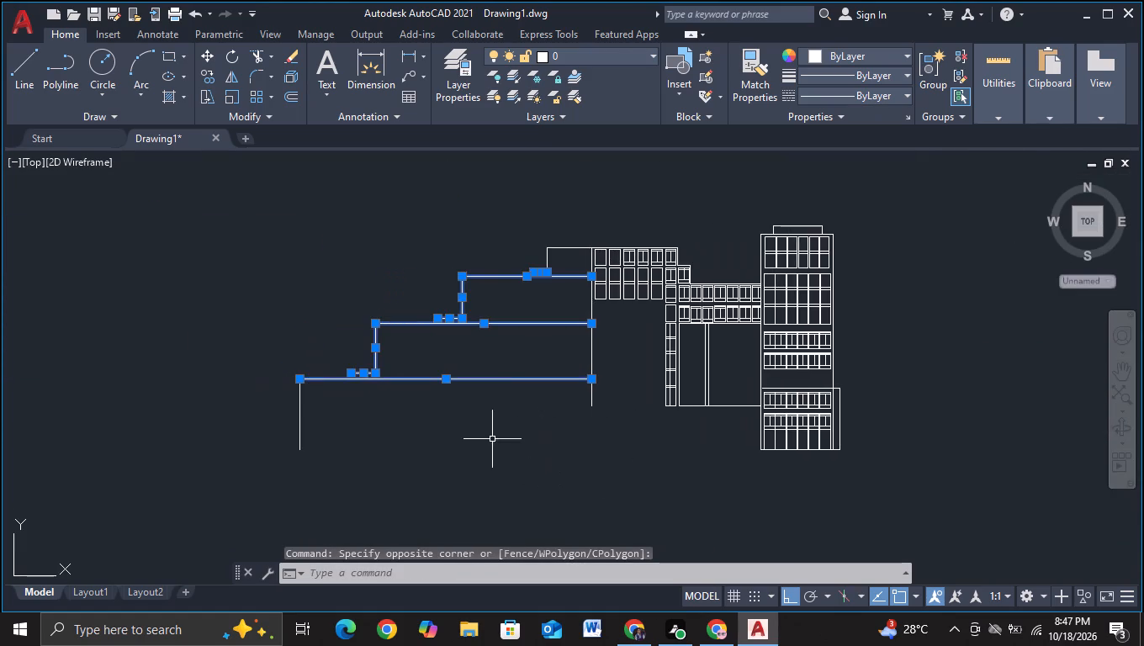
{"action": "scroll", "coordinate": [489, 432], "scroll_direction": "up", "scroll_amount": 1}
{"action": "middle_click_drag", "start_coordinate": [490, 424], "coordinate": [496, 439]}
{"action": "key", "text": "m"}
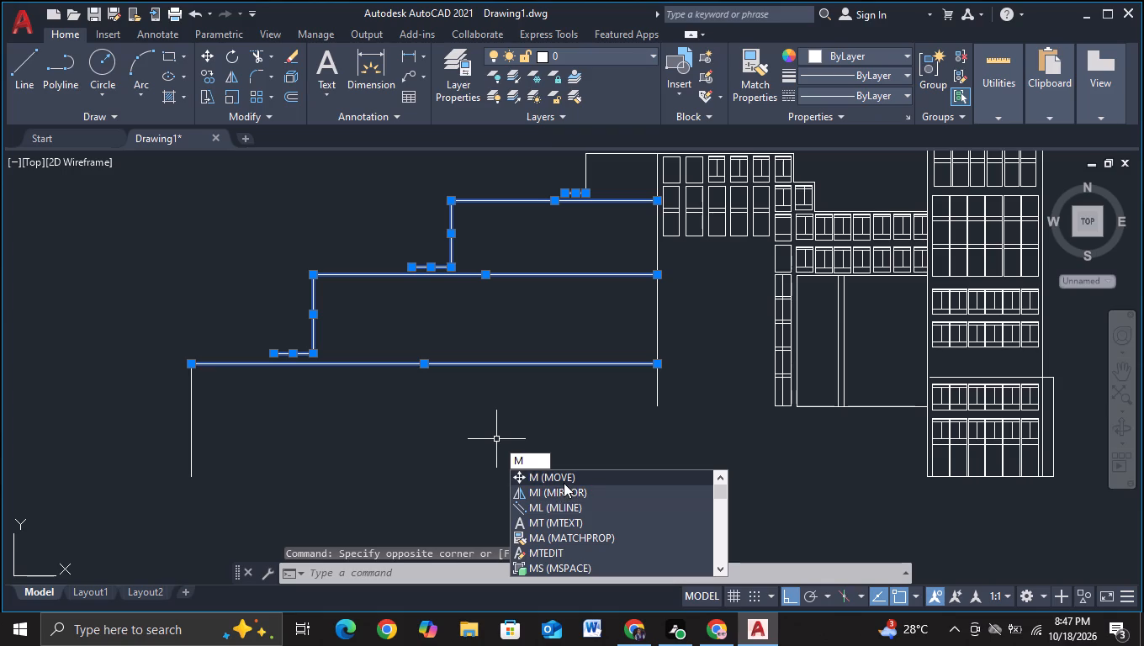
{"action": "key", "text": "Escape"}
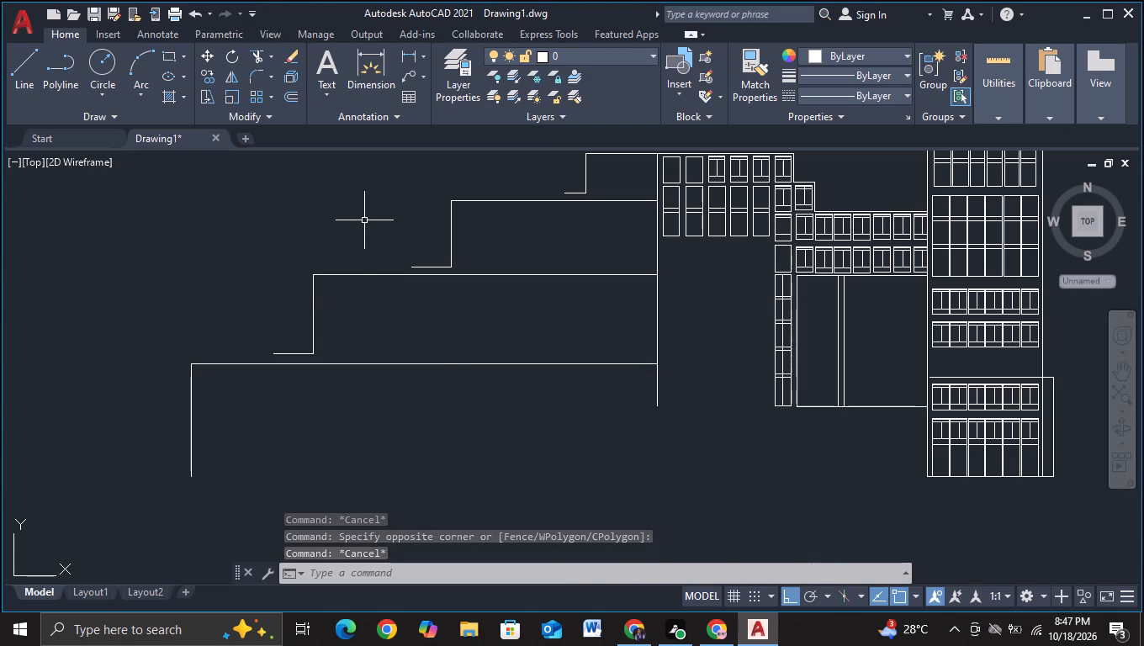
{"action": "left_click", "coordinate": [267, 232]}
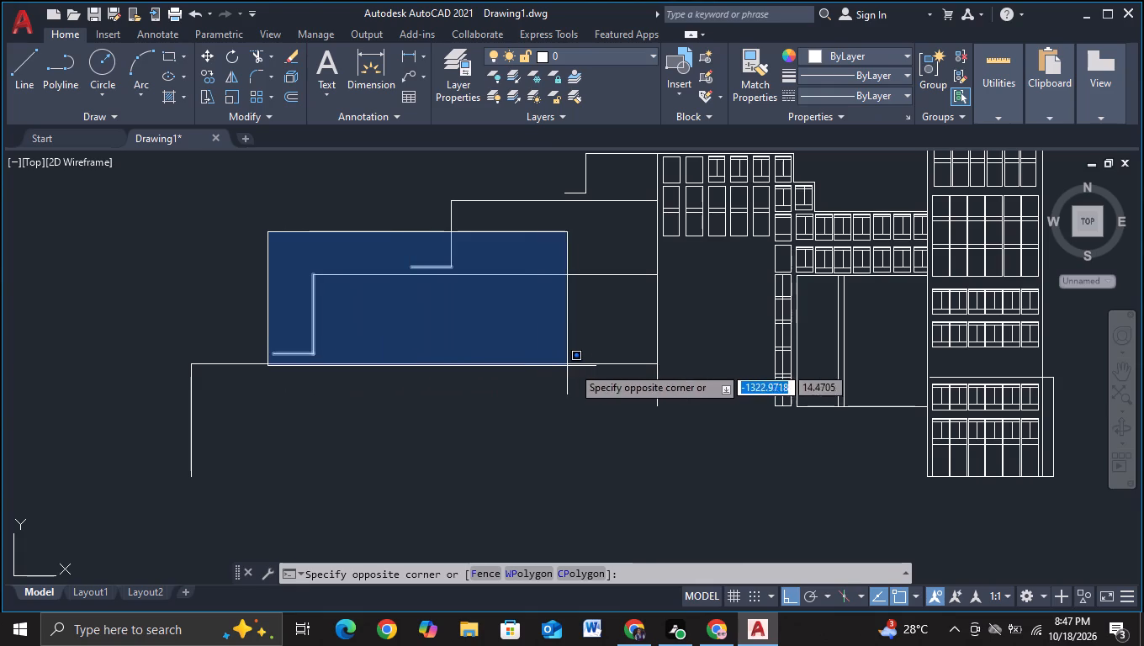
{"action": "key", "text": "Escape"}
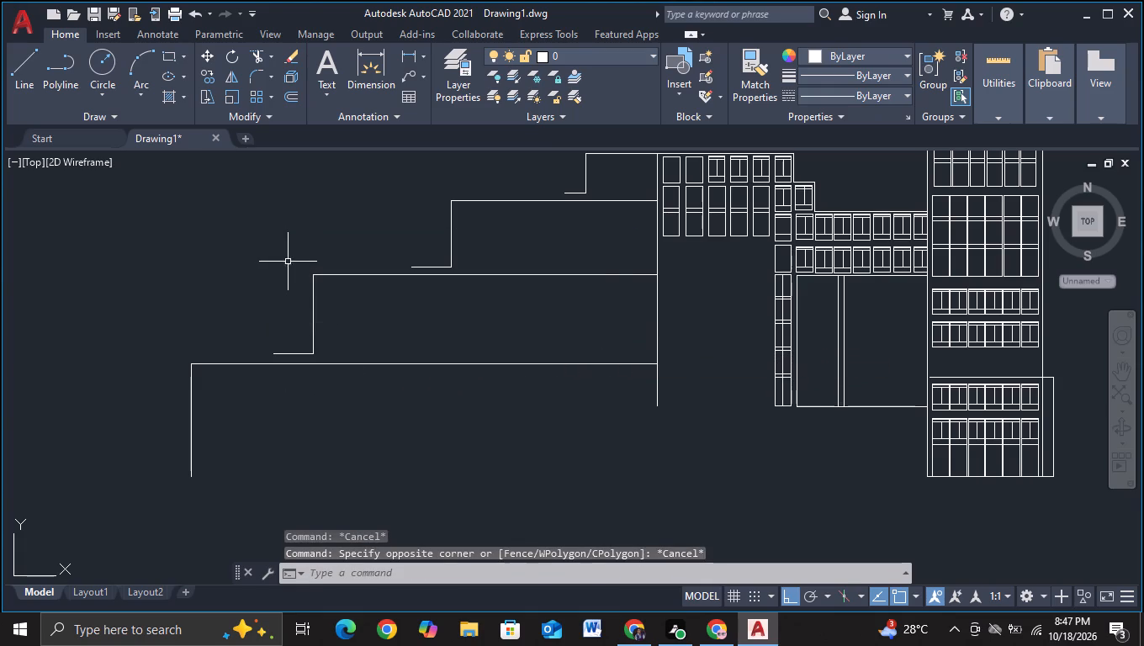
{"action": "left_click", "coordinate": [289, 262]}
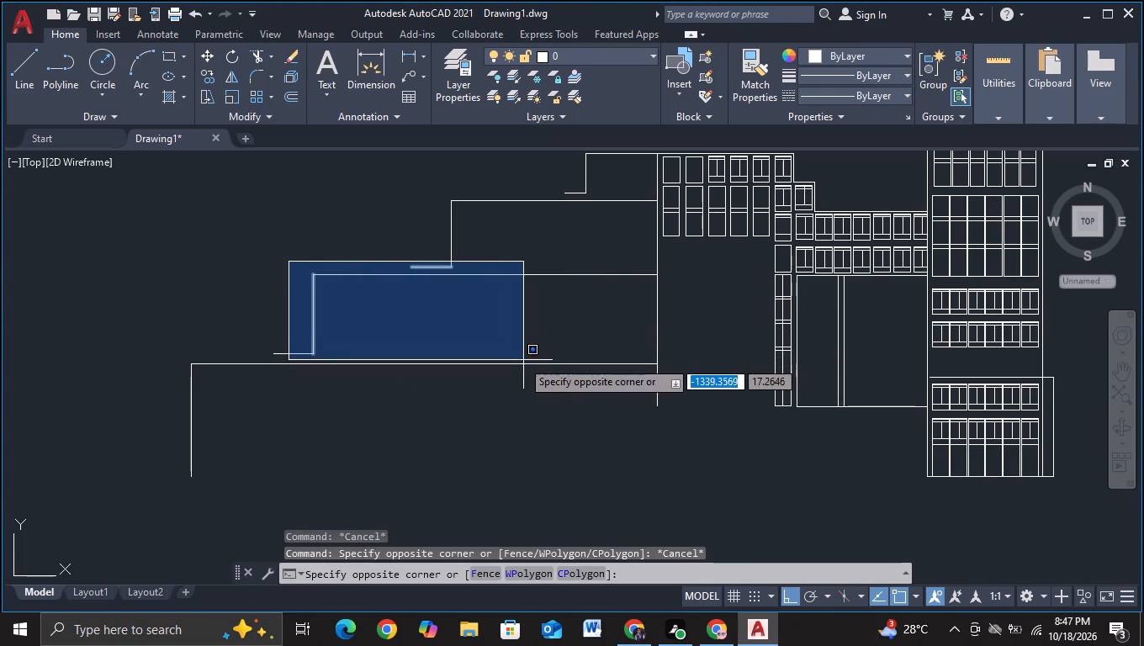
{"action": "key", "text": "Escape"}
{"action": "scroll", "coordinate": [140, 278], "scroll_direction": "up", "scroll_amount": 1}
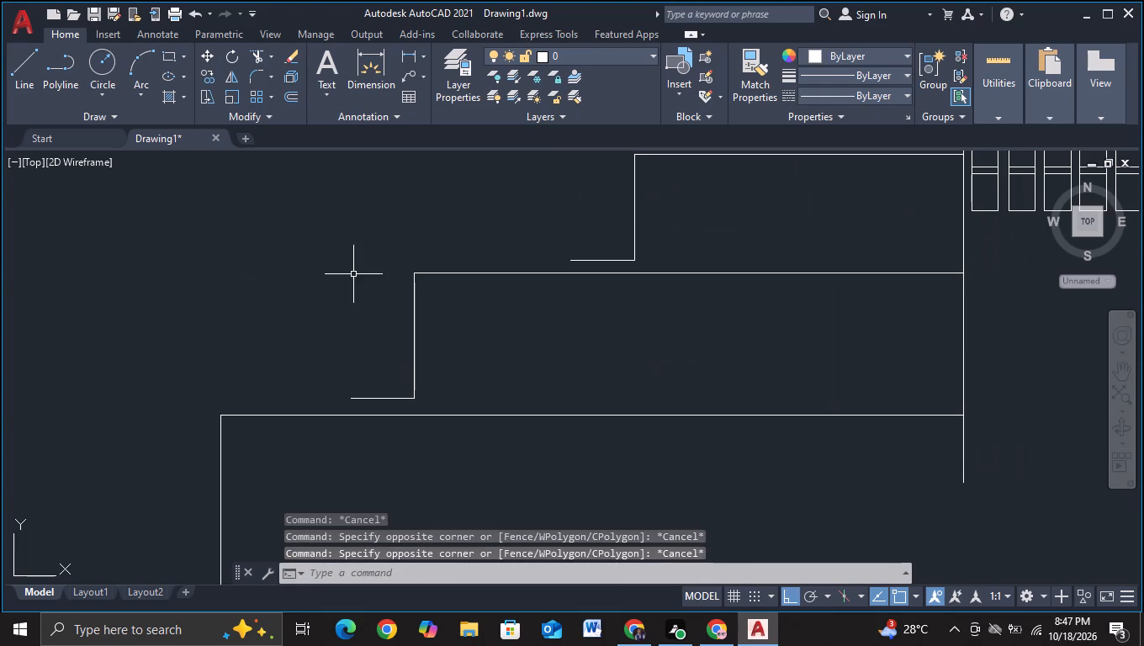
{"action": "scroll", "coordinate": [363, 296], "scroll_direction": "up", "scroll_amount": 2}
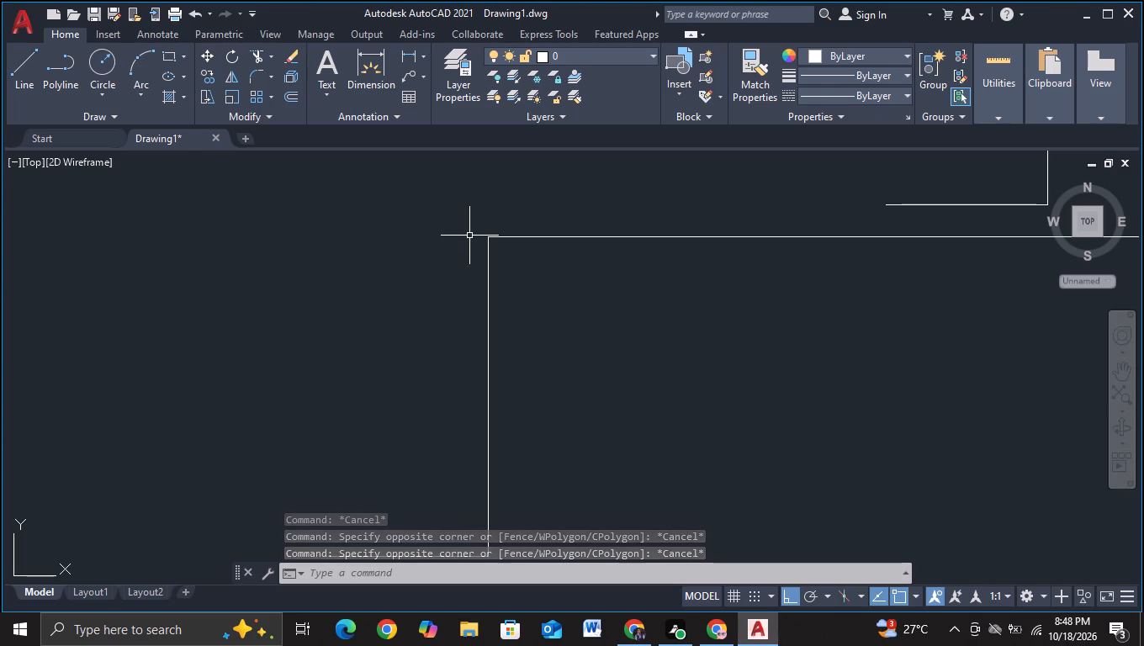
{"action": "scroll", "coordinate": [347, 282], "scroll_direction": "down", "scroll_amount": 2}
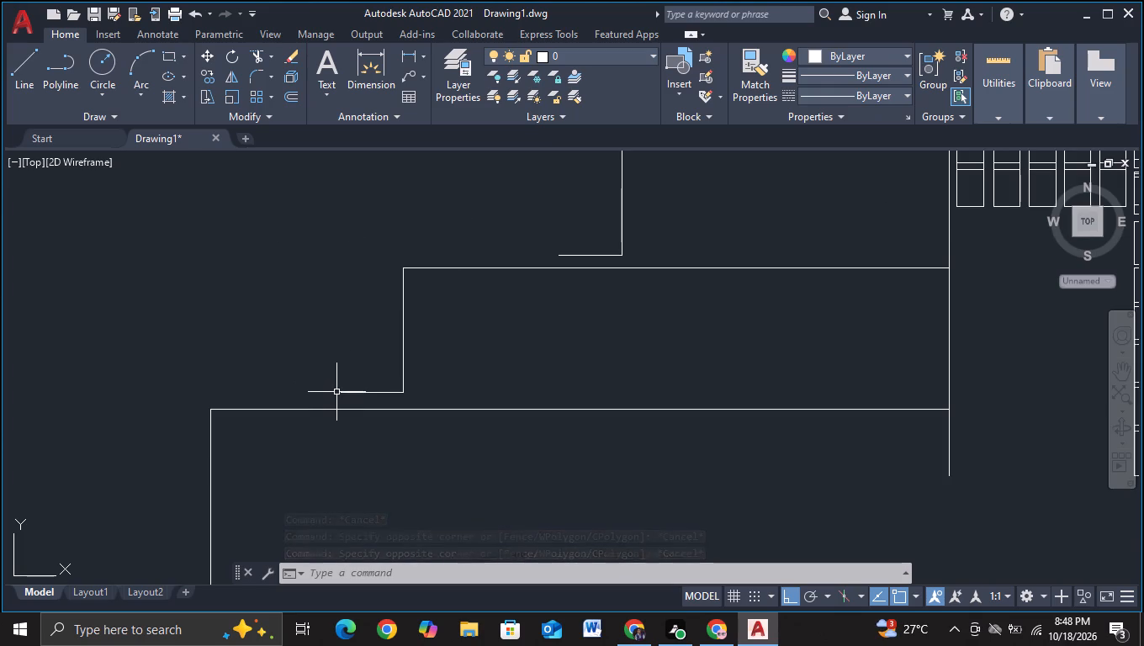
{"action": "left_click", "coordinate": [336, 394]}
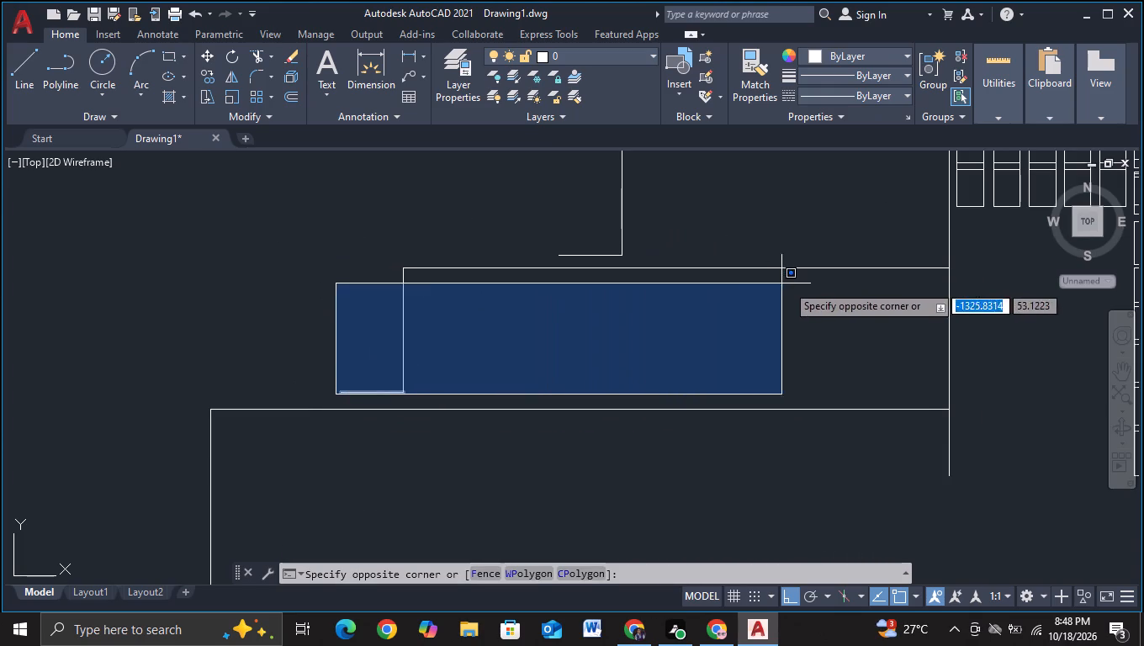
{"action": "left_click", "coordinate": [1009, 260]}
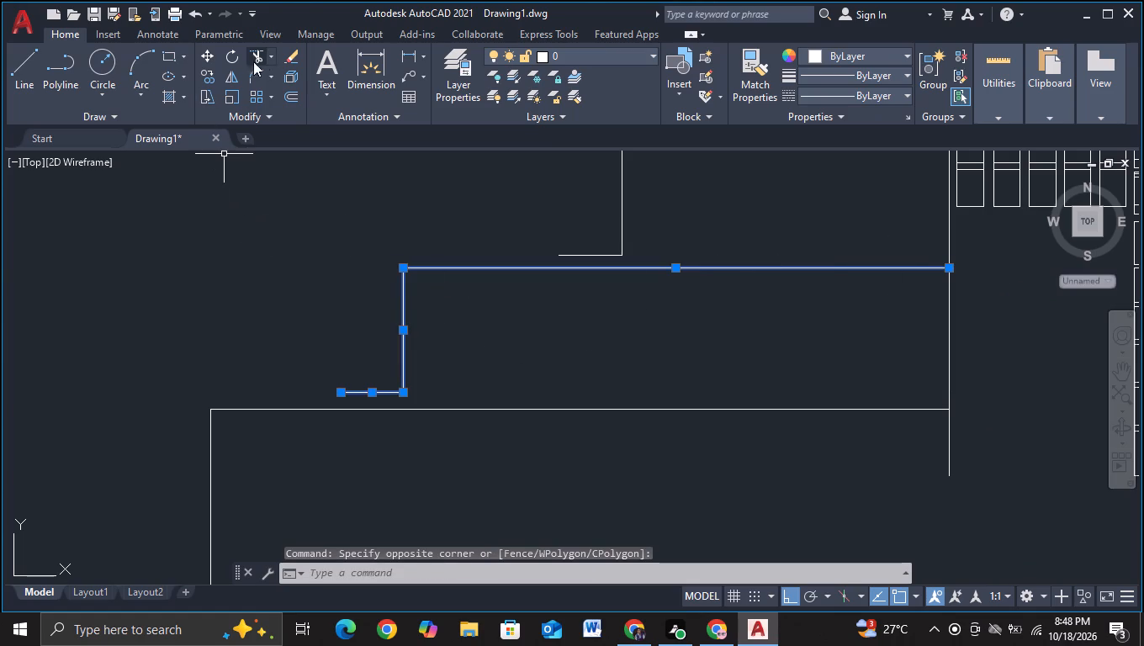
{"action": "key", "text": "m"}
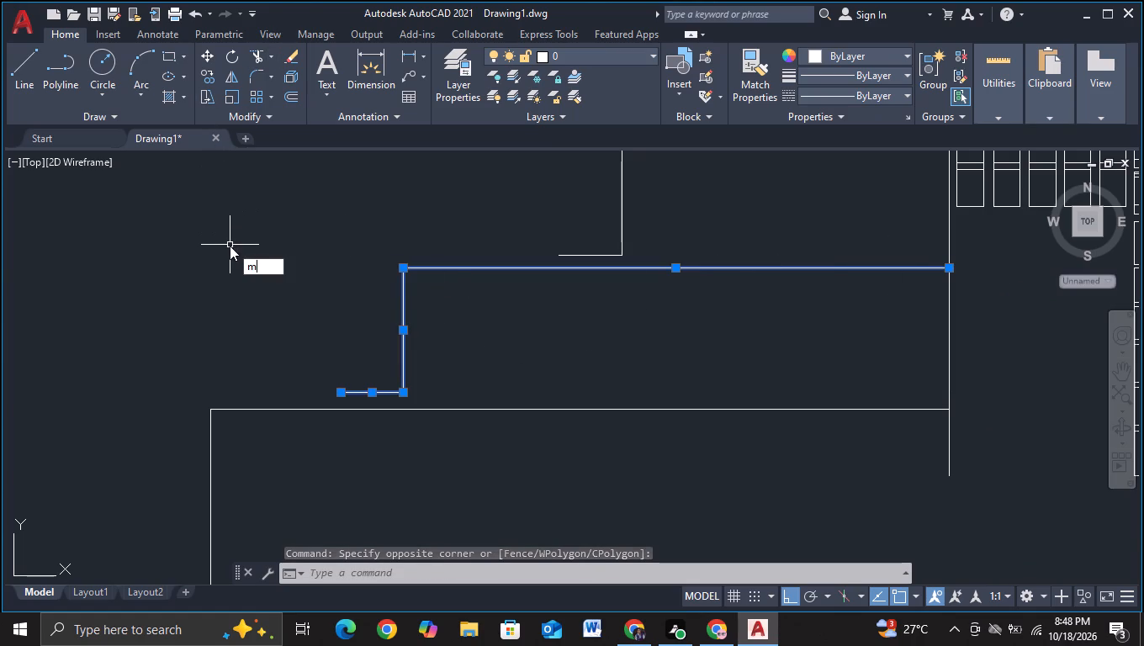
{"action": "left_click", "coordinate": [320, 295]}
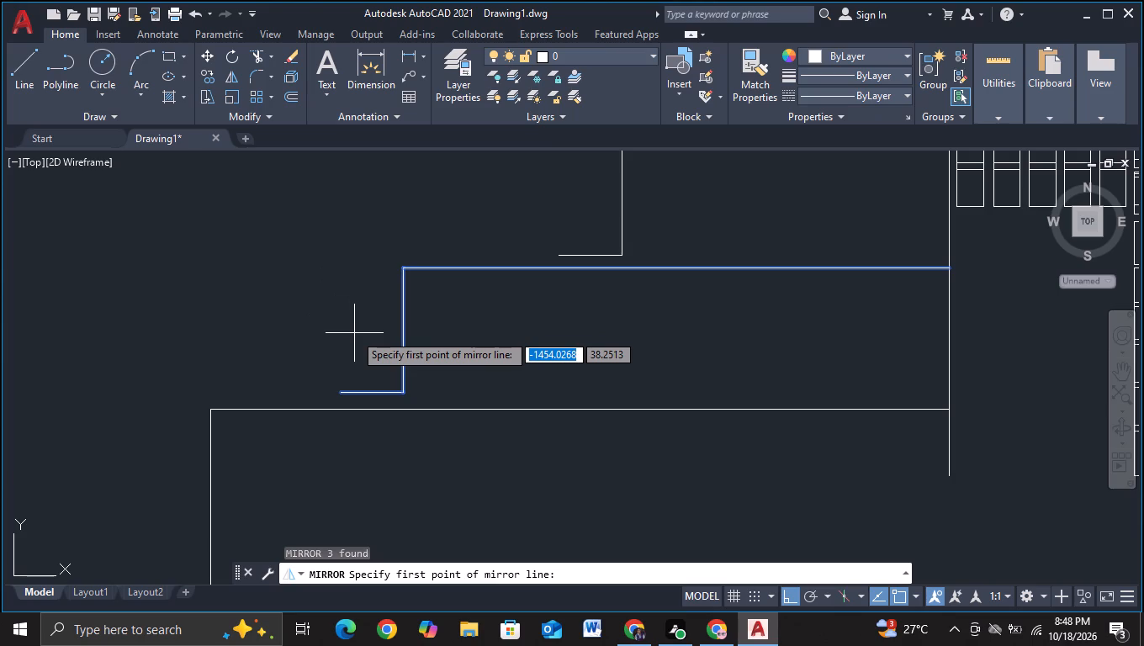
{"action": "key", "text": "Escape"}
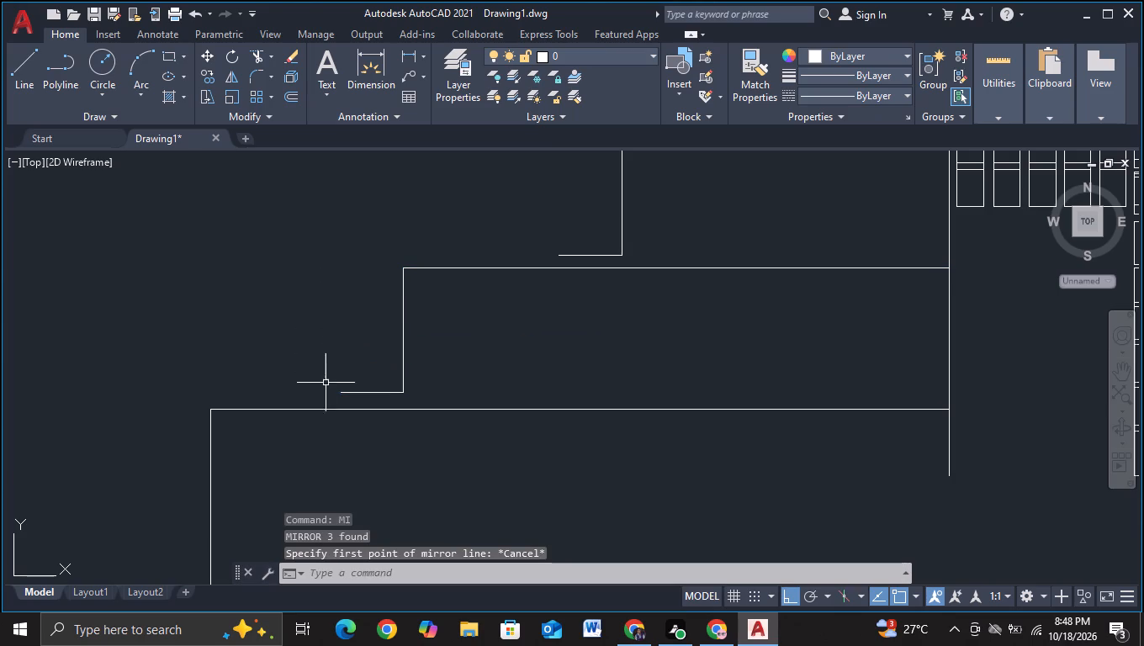
Move the third terrace's horizontal line, vertical drop and short lower run straight up by about 9.
{"action": "left_click", "coordinate": [358, 394]}
{"action": "left_click", "coordinate": [404, 362]}
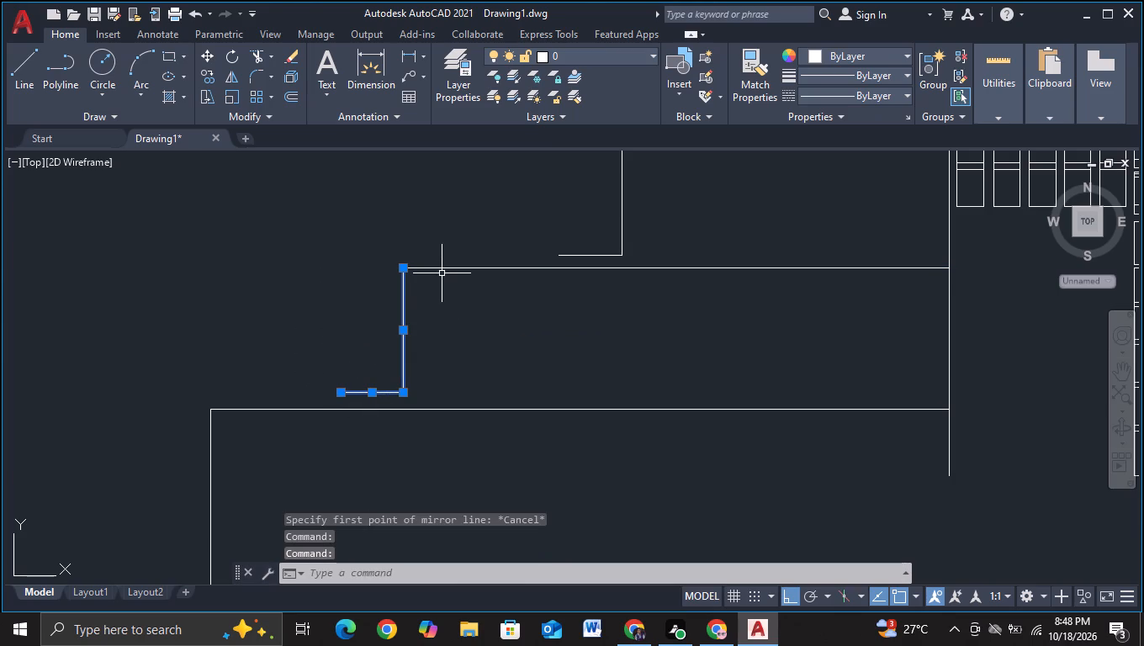
{"action": "left_click", "coordinate": [444, 269]}
{"action": "key", "text": "m"}
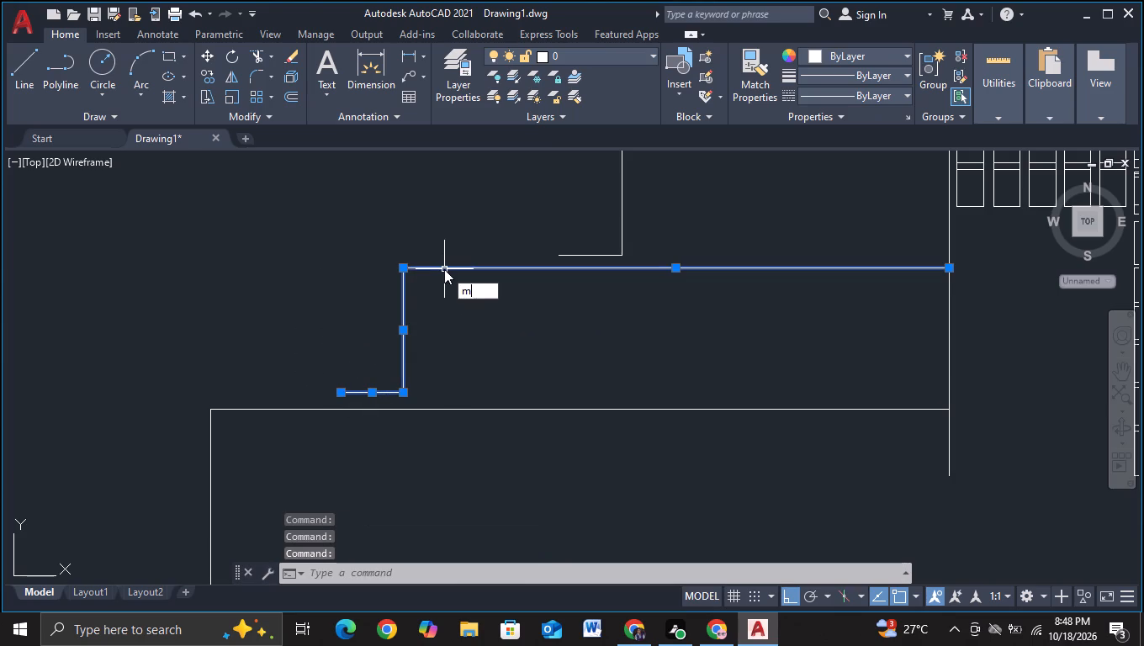
{"action": "left_click", "coordinate": [490, 310]}
{"action": "left_click", "coordinate": [458, 266]}
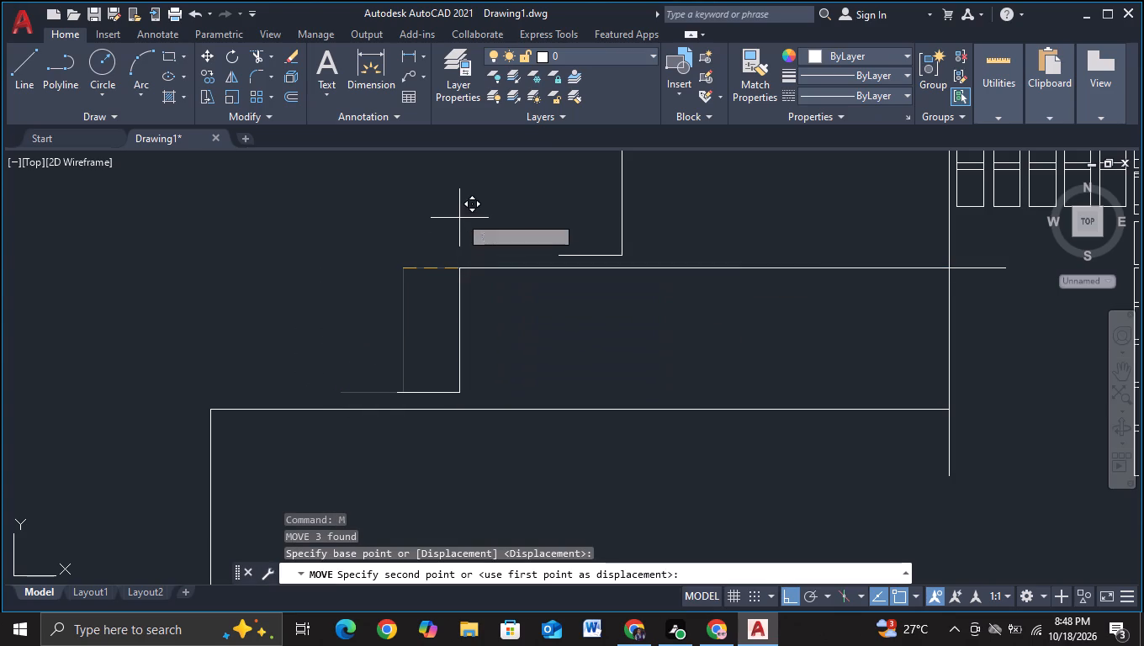
{"action": "scroll", "coordinate": [368, 178], "scroll_direction": "down", "scroll_amount": 2}
{"action": "middle_click_drag", "start_coordinate": [368, 179], "coordinate": [369, 221]}
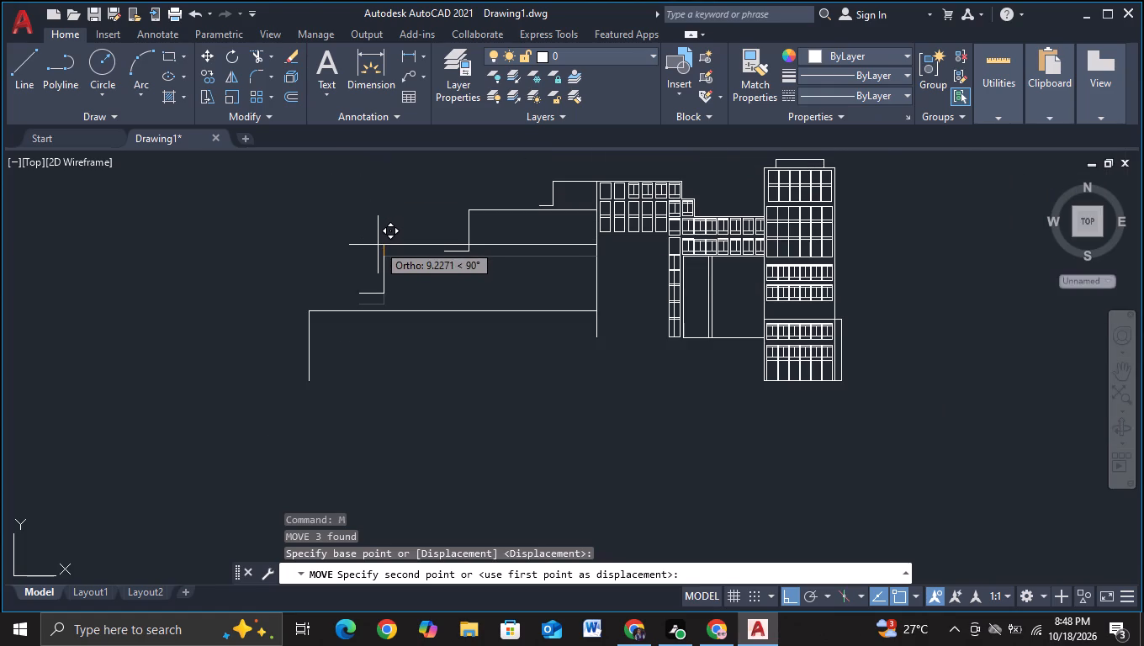
{"action": "left_click", "coordinate": [379, 244]}
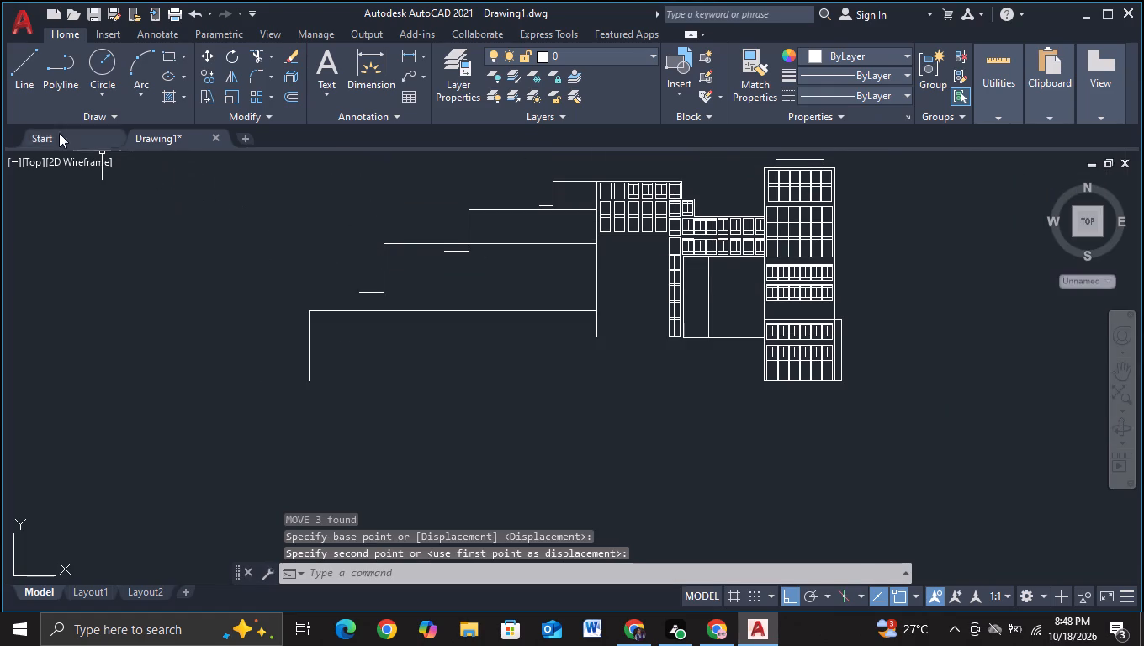
Trim away the second terrace's short lower run and the stub of its vertical drop below the third terrace line.
{"action": "left_click", "coordinate": [258, 53]}
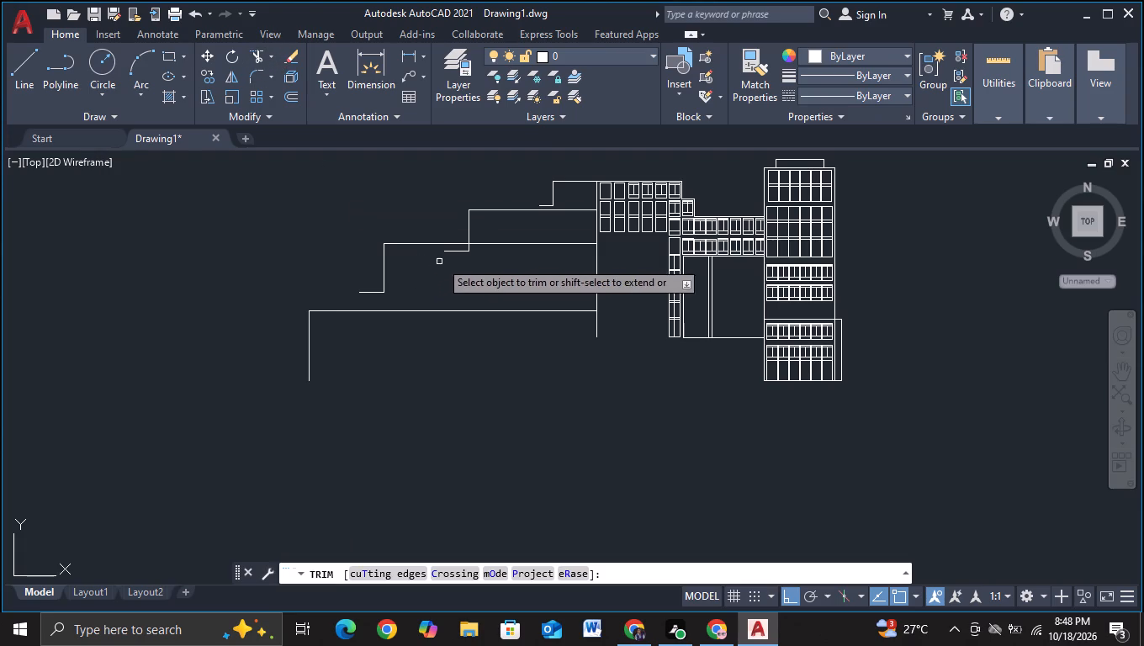
{"action": "left_click", "coordinate": [460, 251]}
{"action": "left_click", "coordinate": [467, 246]}
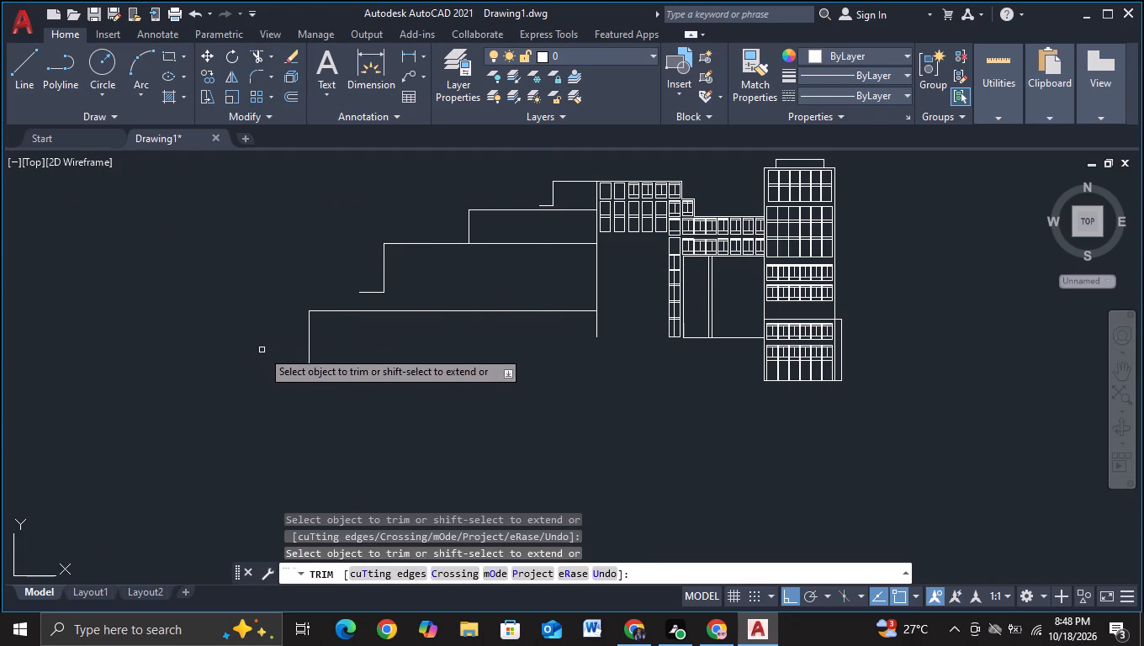
{"action": "scroll", "coordinate": [377, 268], "scroll_direction": "up", "scroll_amount": 1}
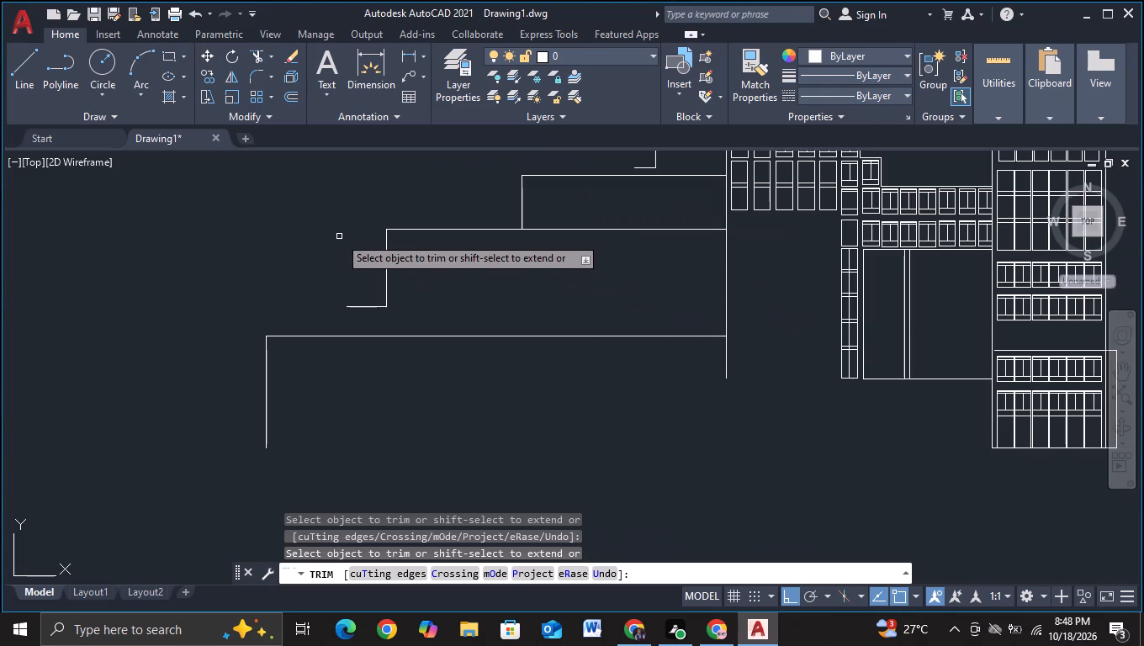
{"action": "key", "text": "Escape"}
Move the third terrace's vertical drop and short lower run to the right along its horizontal line.
{"action": "left_click_drag", "start_coordinate": [339, 231], "coordinate": [331, 252]}
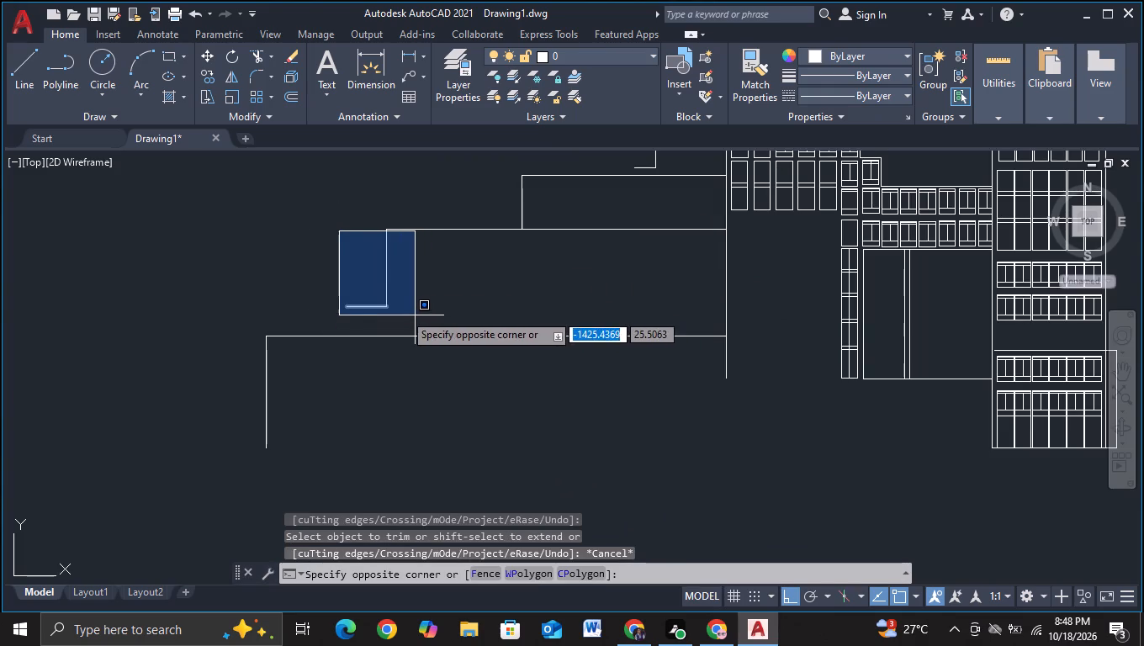
{"action": "left_click", "coordinate": [416, 321]}
{"action": "left_click", "coordinate": [386, 262]}
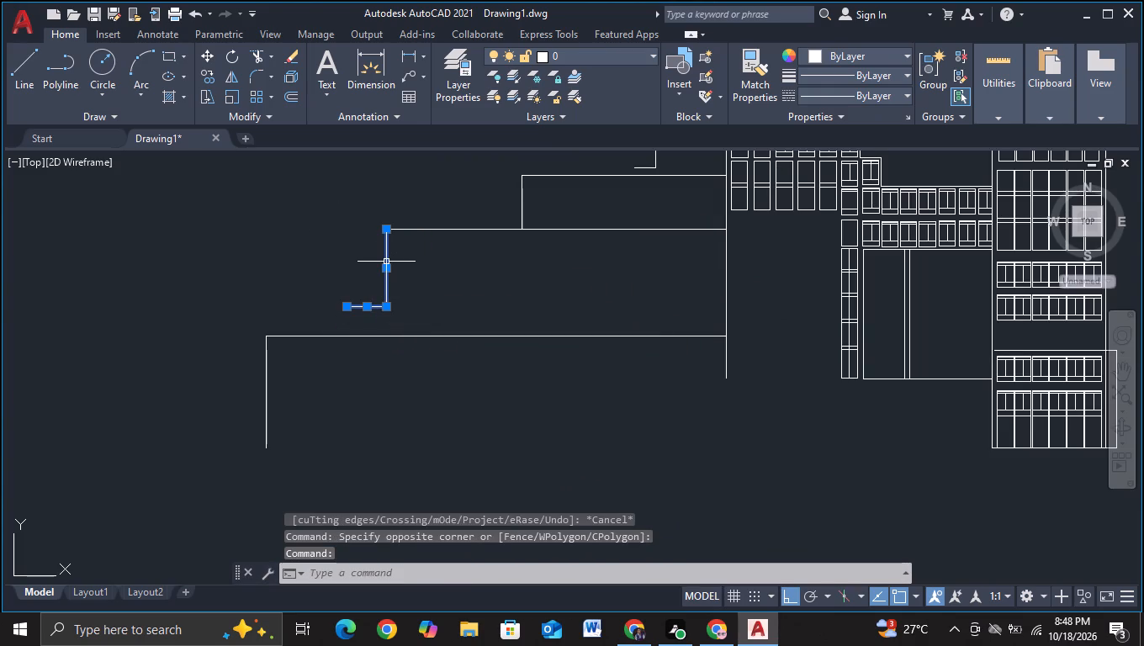
{"action": "key", "text": "m"}
{"action": "left_click", "coordinate": [487, 299]}
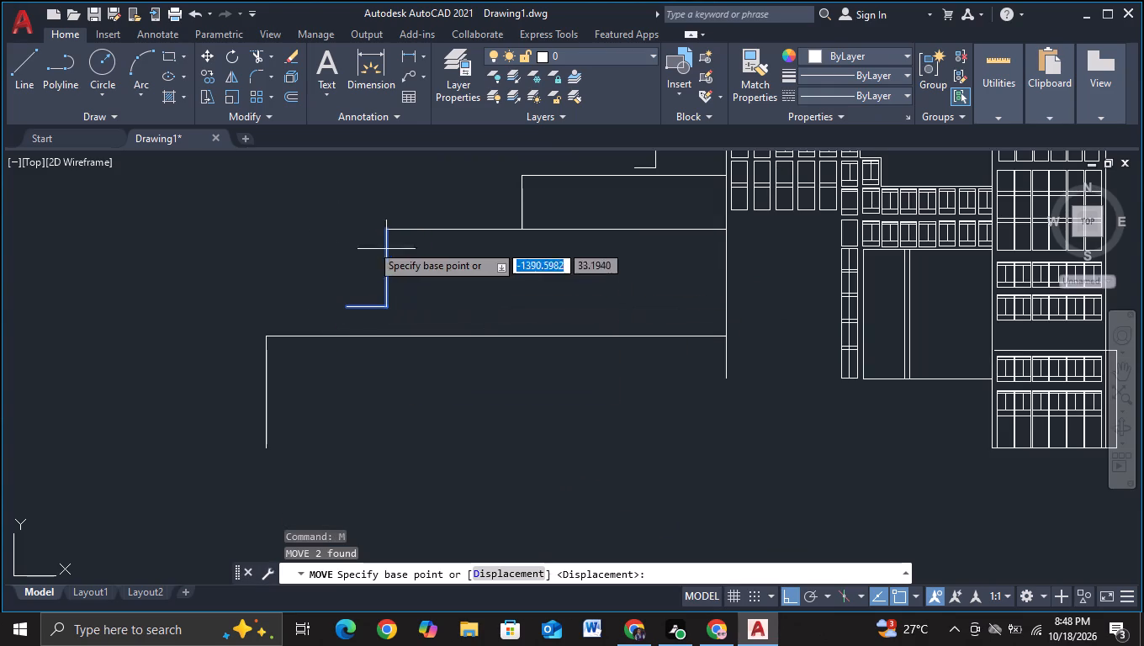
{"action": "left_click", "coordinate": [381, 254]}
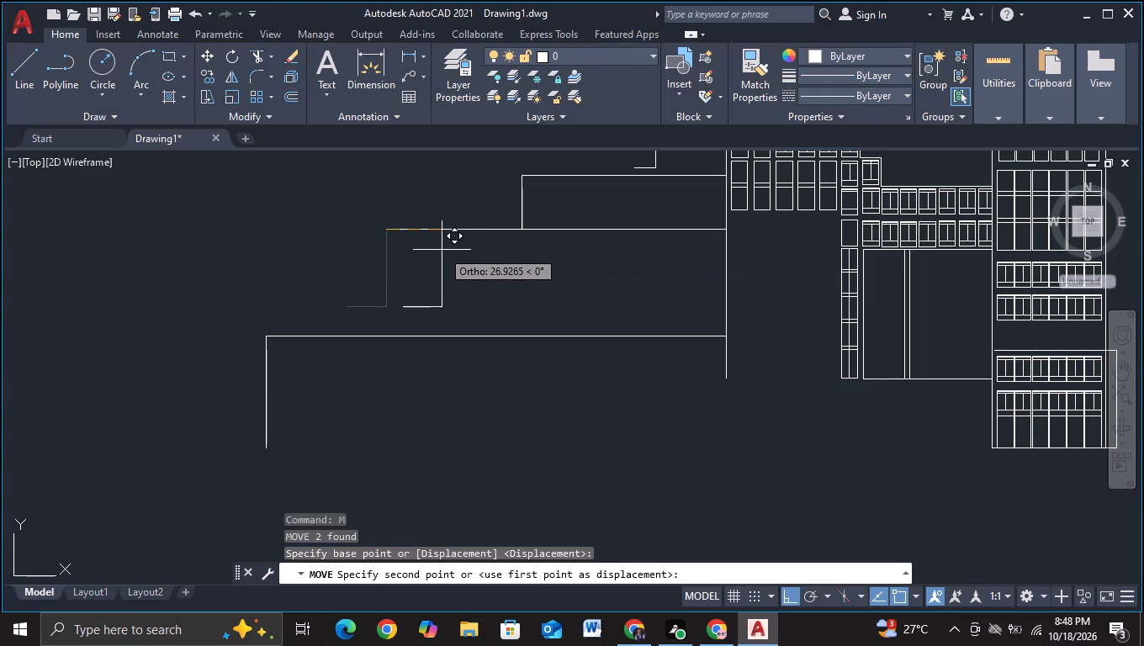
{"action": "left_click", "coordinate": [436, 250]}
{"action": "key", "text": "Escape"}
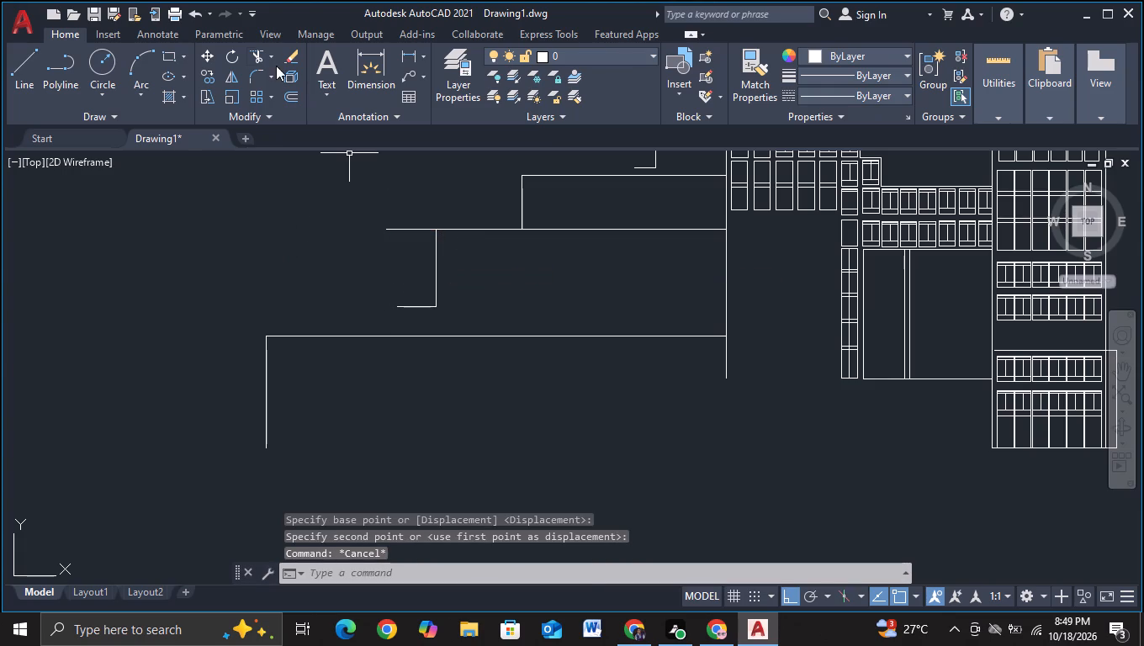
Trim the third terrace line's left overhang back to its vertical drop.
{"action": "left_click", "coordinate": [257, 60]}
{"action": "left_click_drag", "start_coordinate": [423, 215], "coordinate": [361, 265]}
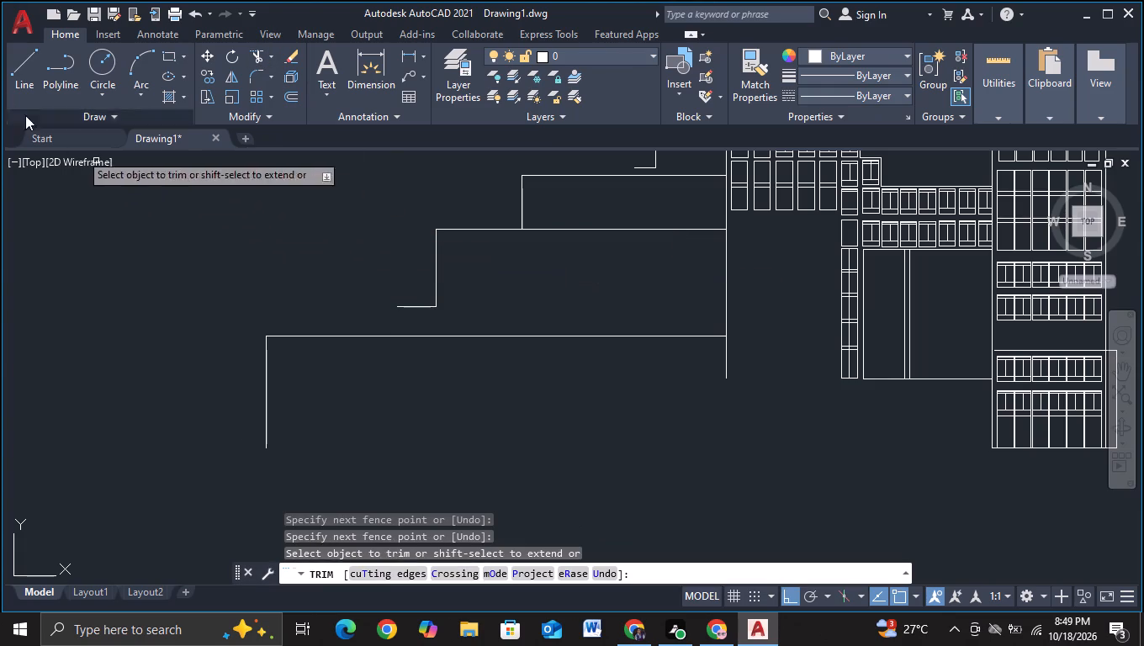
Draw a horizontal line about 165 long from the bottom of the third terrace's drop rightward past the left wing's vertical wall line.
{"action": "left_click", "coordinate": [13, 78]}
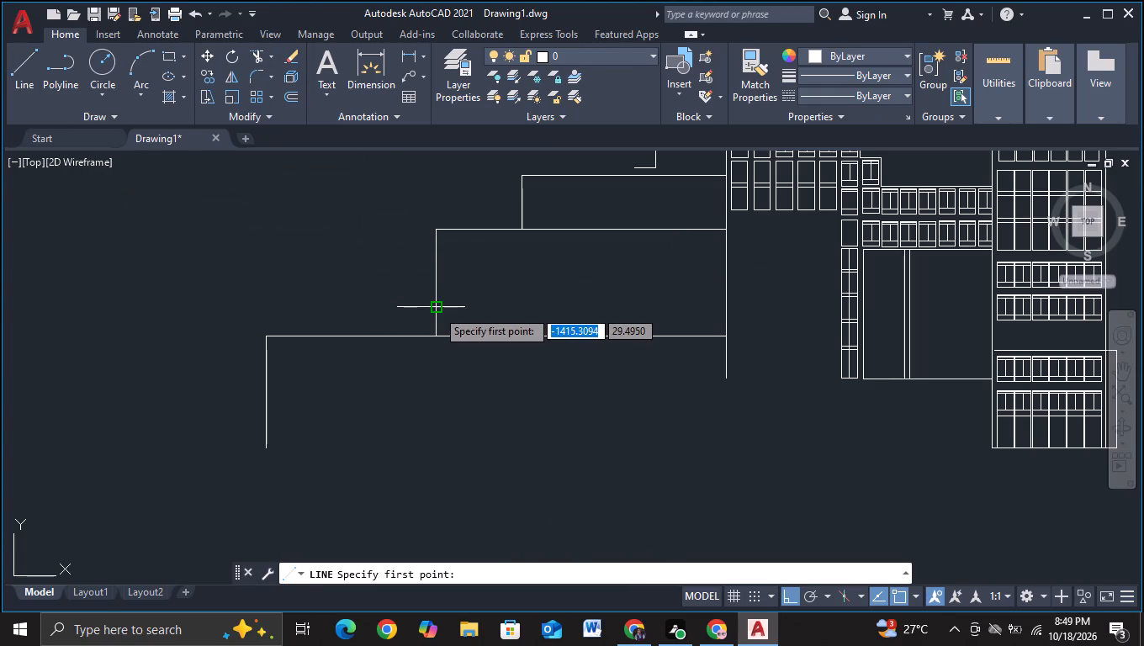
{"action": "left_click", "coordinate": [437, 310]}
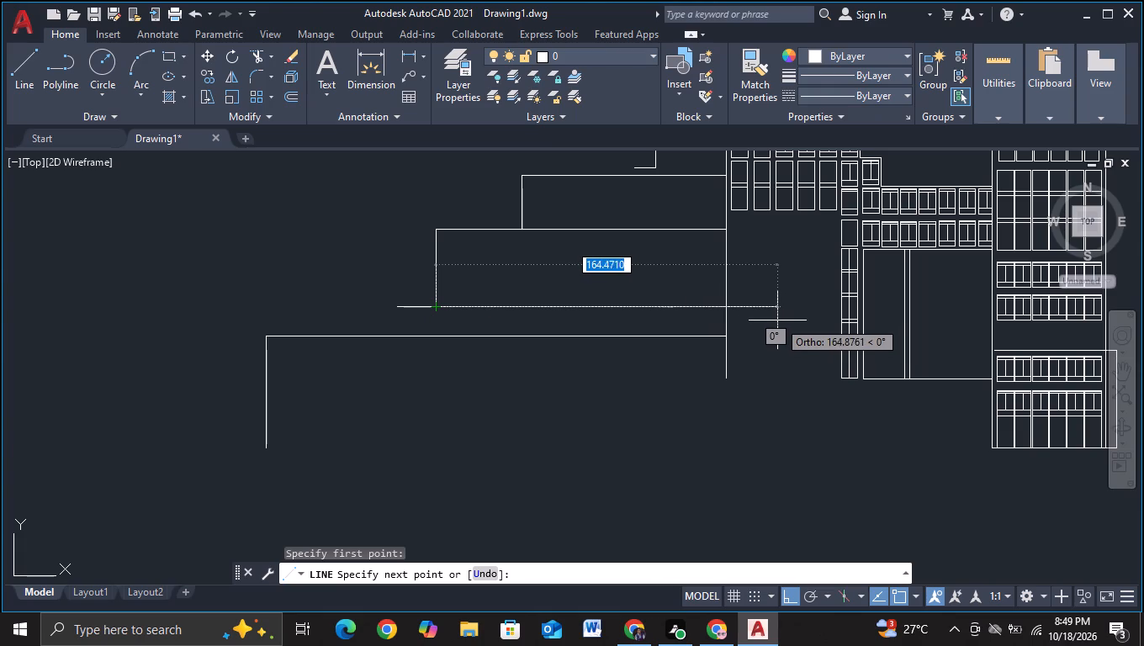
{"action": "left_click", "coordinate": [776, 320]}
{"action": "key", "text": "Escape"}
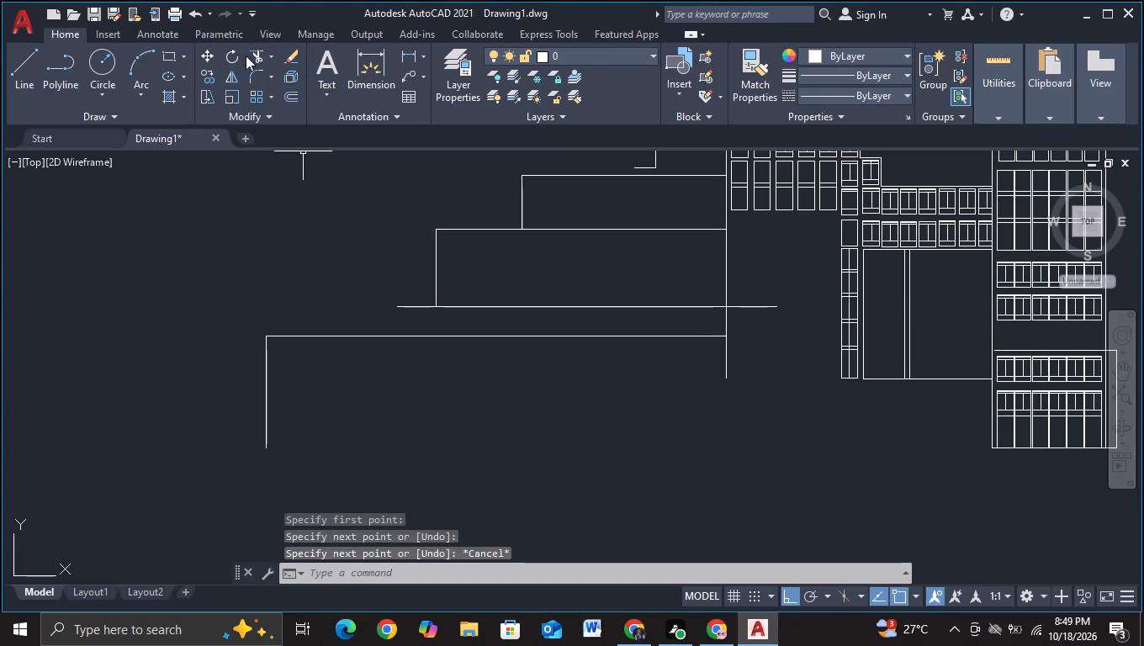
Trim the short run left of the third terrace's drop and the new line's overhang beyond the vertical wall line.
{"action": "left_click", "coordinate": [256, 57]}
{"action": "left_click", "coordinate": [403, 308]}
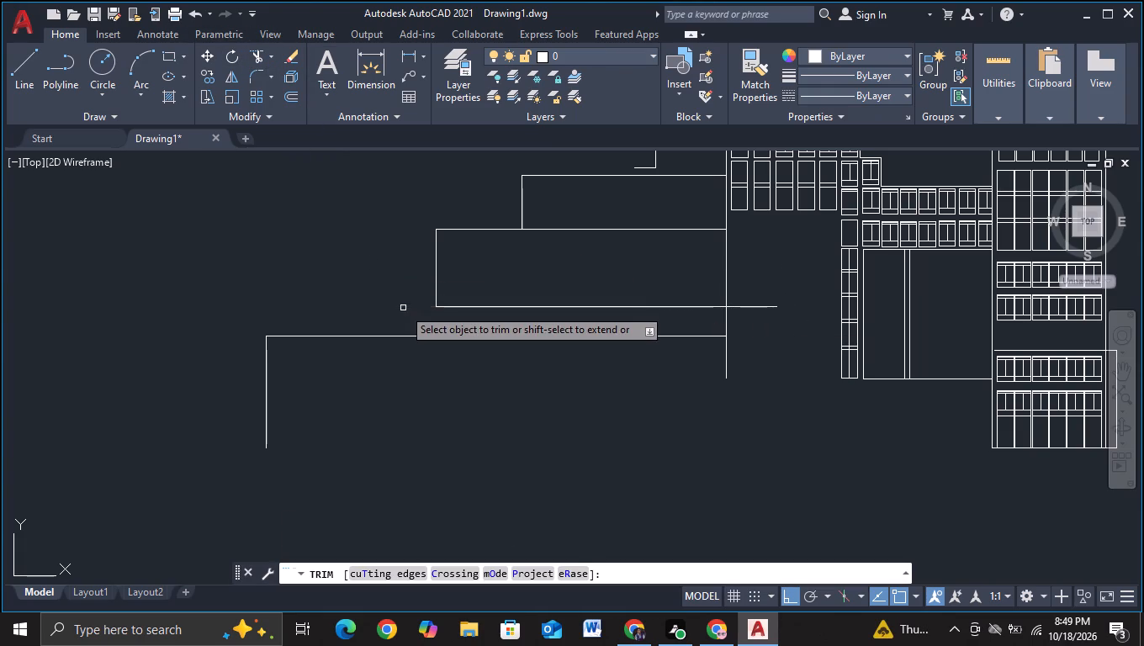
{"action": "left_click", "coordinate": [740, 307]}
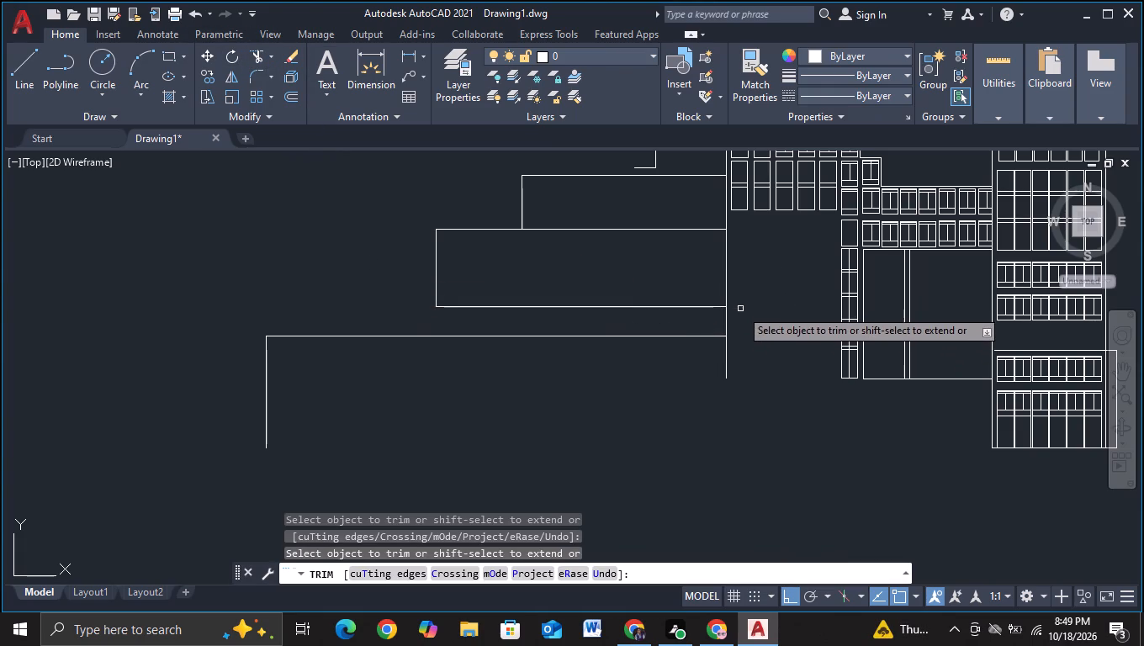
Remove the lowest horizontal terrace line using Trim, leaving its left vertical line in place.
{"action": "scroll", "coordinate": [738, 334], "scroll_direction": "down", "scroll_amount": 1}
{"action": "middle_click_drag", "start_coordinate": [707, 393], "coordinate": [592, 367]}
{"action": "scroll", "coordinate": [703, 392], "scroll_direction": "down", "scroll_amount": 1}
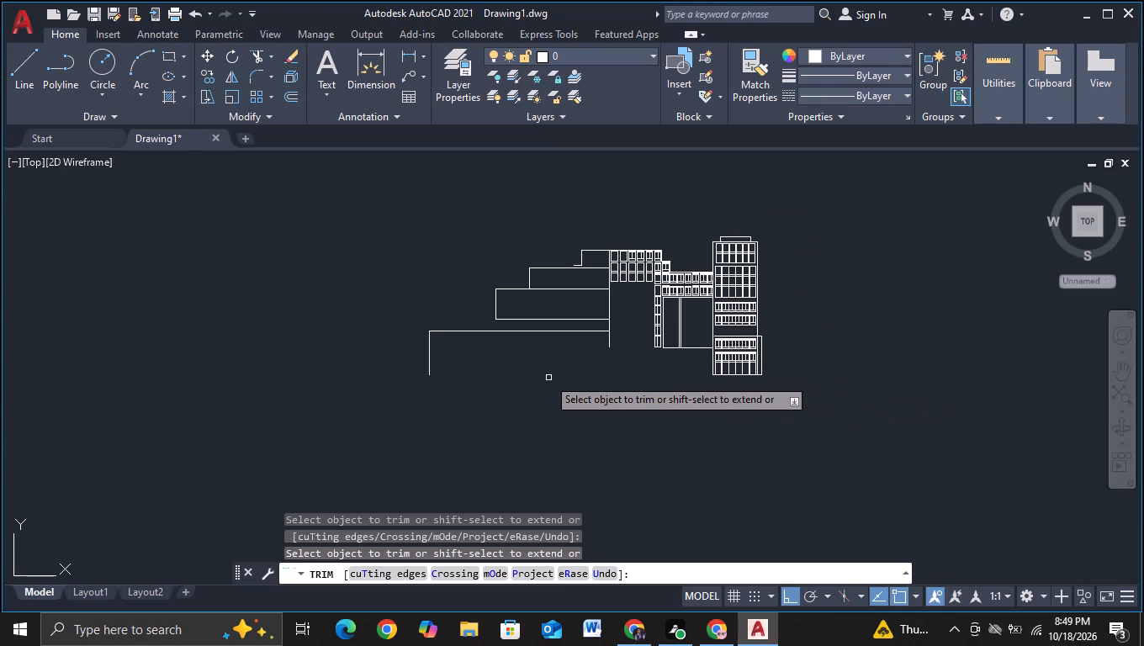
{"action": "left_click", "coordinate": [476, 331]}
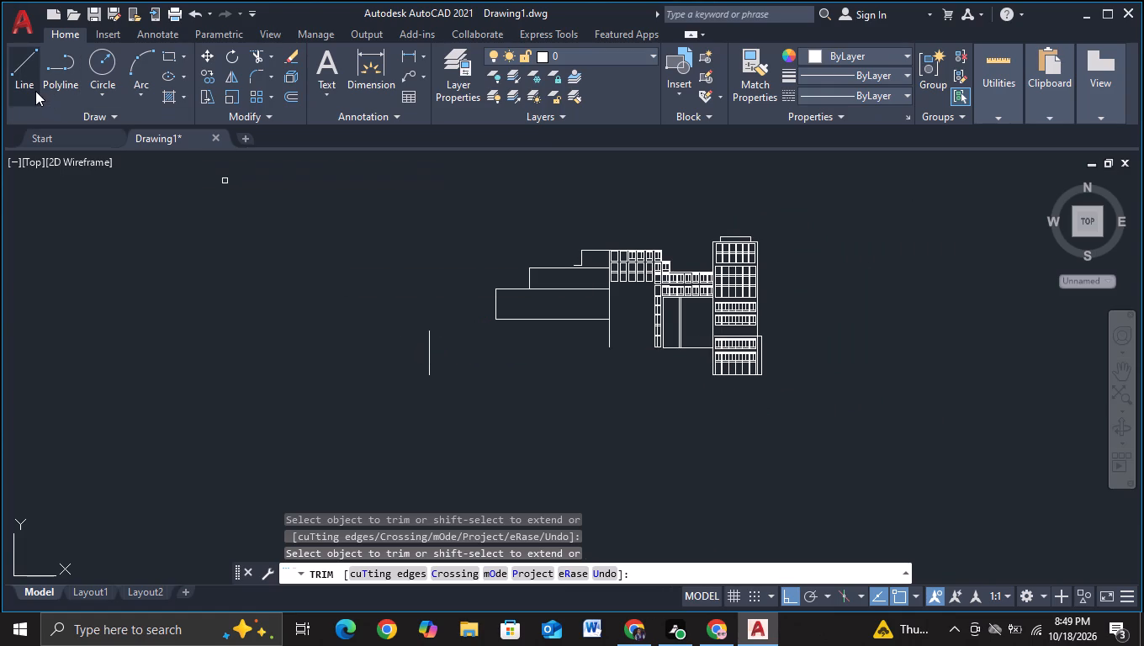
{"action": "left_click", "coordinate": [35, 91]}
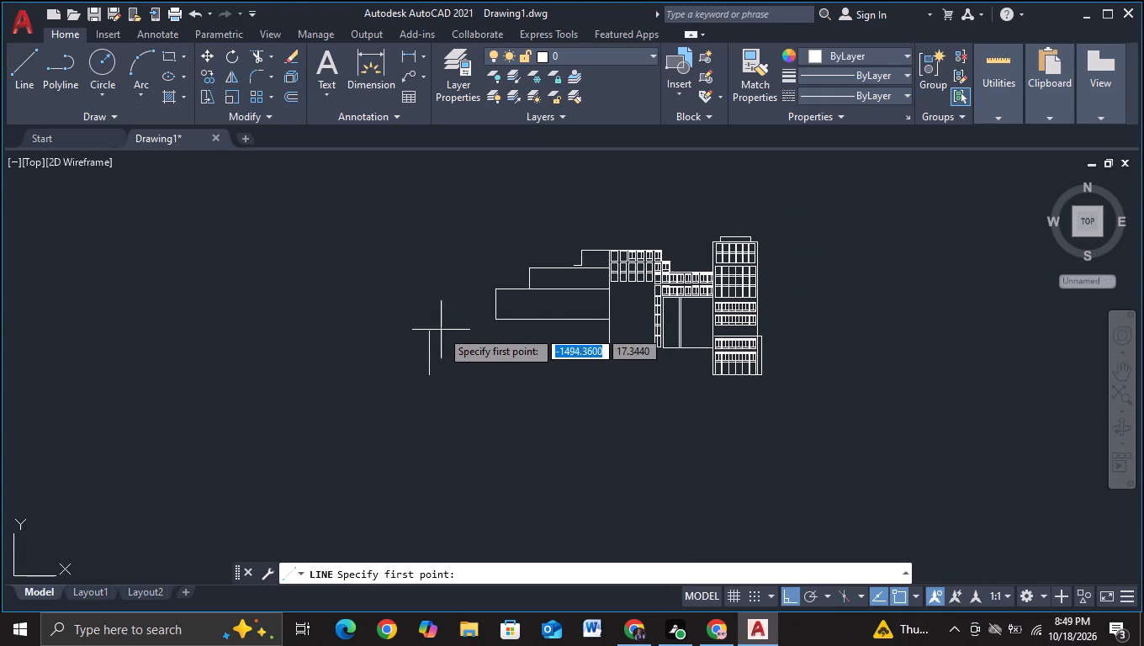
{"action": "key", "text": "Escape"}
Move the third terrace's left vertical edge a short distance right, between its upper and lower horizontal lines.
{"action": "middle_click_drag", "start_coordinate": [458, 328], "coordinate": [463, 335]}
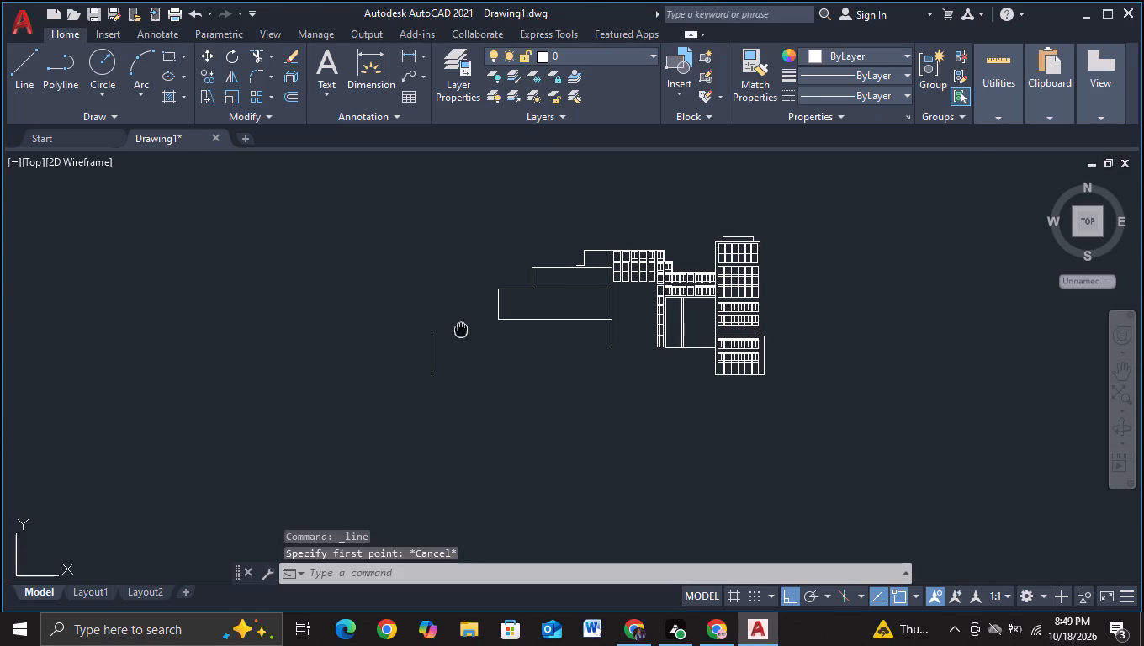
{"action": "middle_click_drag", "start_coordinate": [463, 335], "coordinate": [467, 357]}
{"action": "scroll", "coordinate": [467, 358], "scroll_direction": "up", "scroll_amount": 2}
{"action": "middle_click_drag", "start_coordinate": [516, 360], "coordinate": [442, 375]}
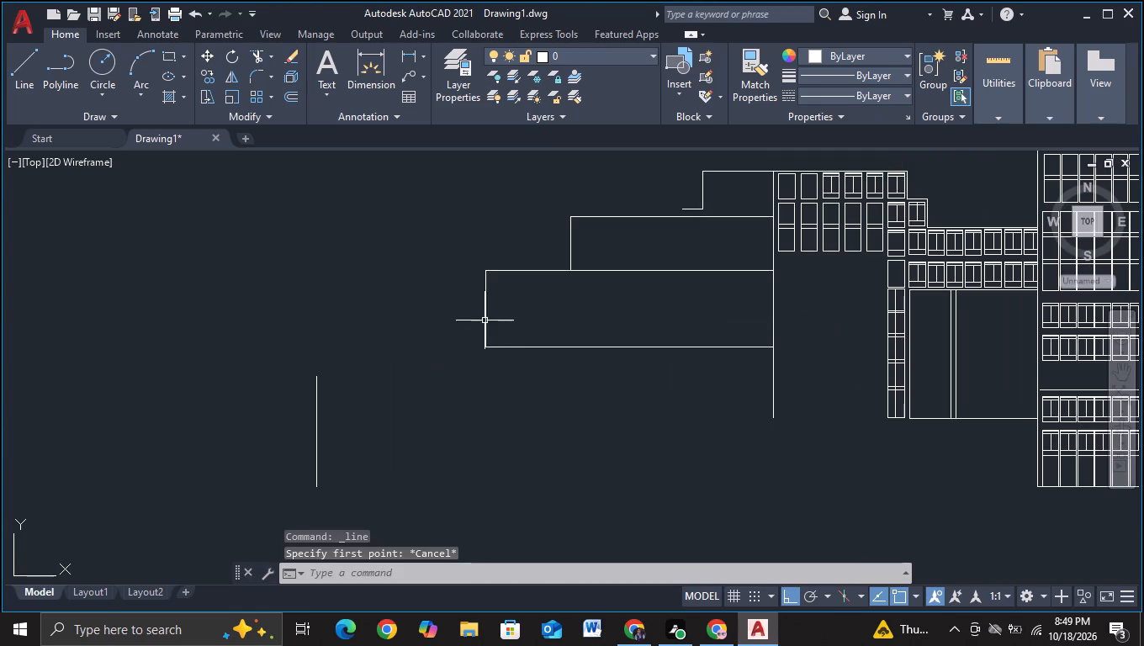
{"action": "left_click", "coordinate": [486, 320]}
{"action": "key", "text": "m"}
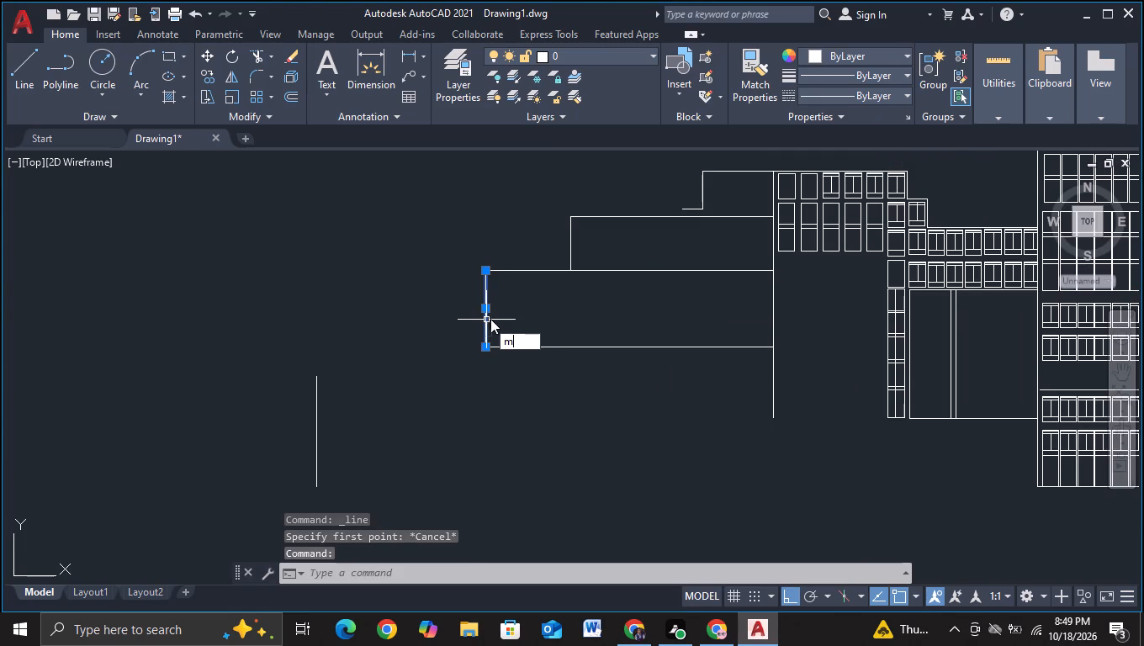
{"action": "left_click", "coordinate": [557, 355]}
{"action": "left_click", "coordinate": [482, 300]}
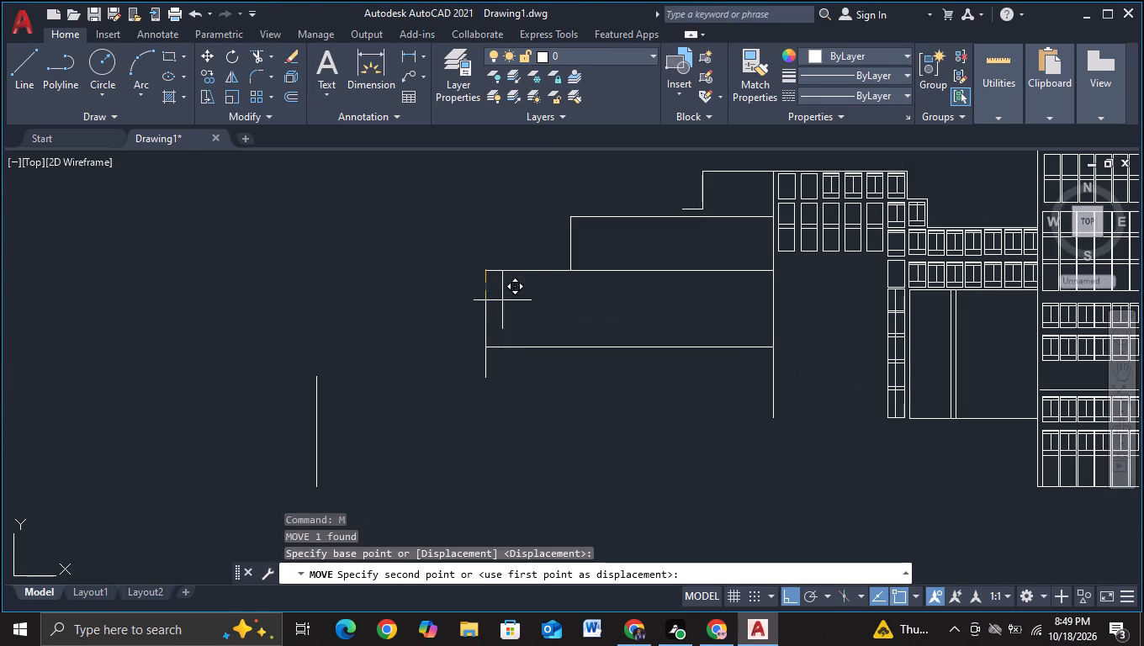
{"action": "left_click", "coordinate": [523, 299]}
{"action": "key", "text": "Escape"}
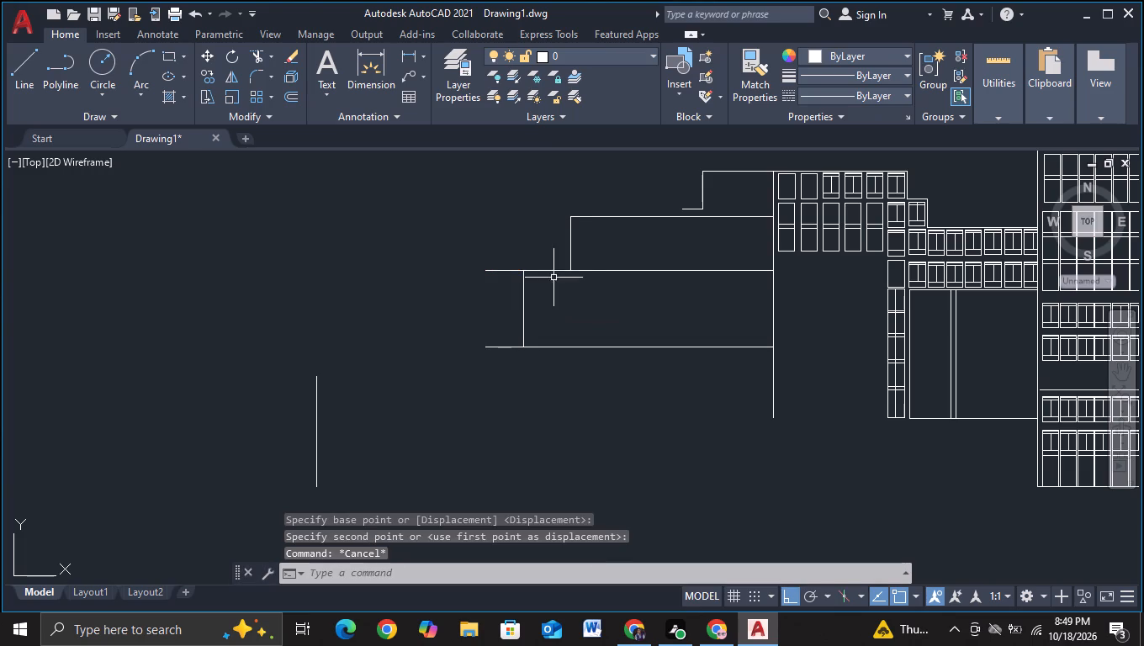
Move the second terrace's left vertical edge a short distance right, keeping it between its horizontal lines.
{"action": "left_click", "coordinate": [569, 239]}
{"action": "key", "text": "m"}
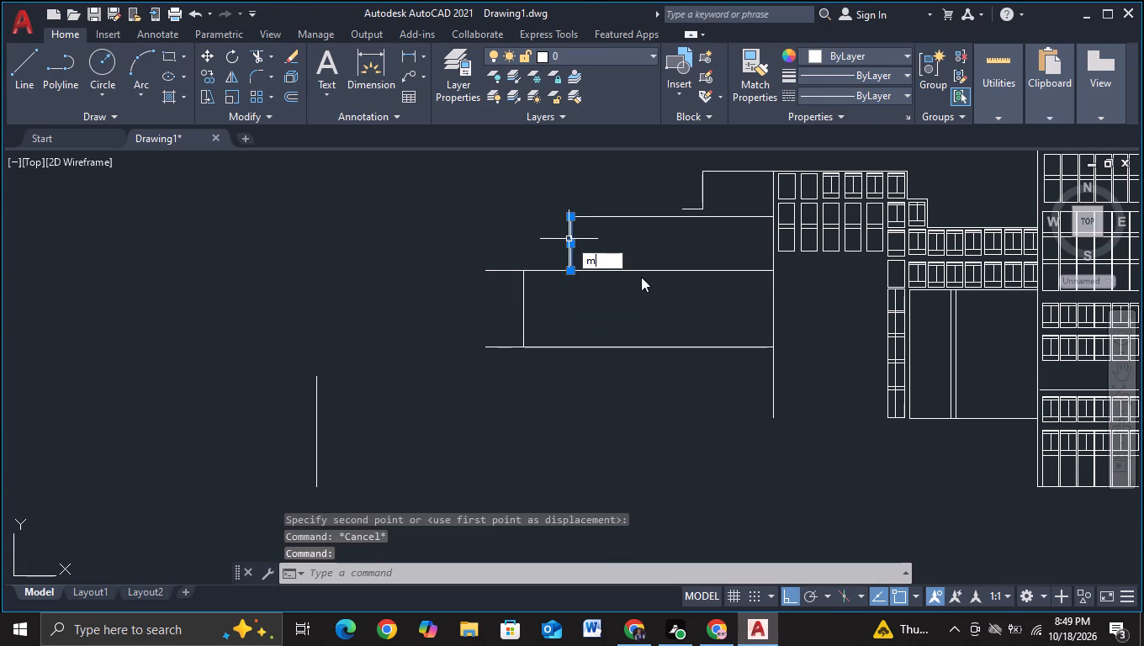
{"action": "left_click", "coordinate": [638, 274]}
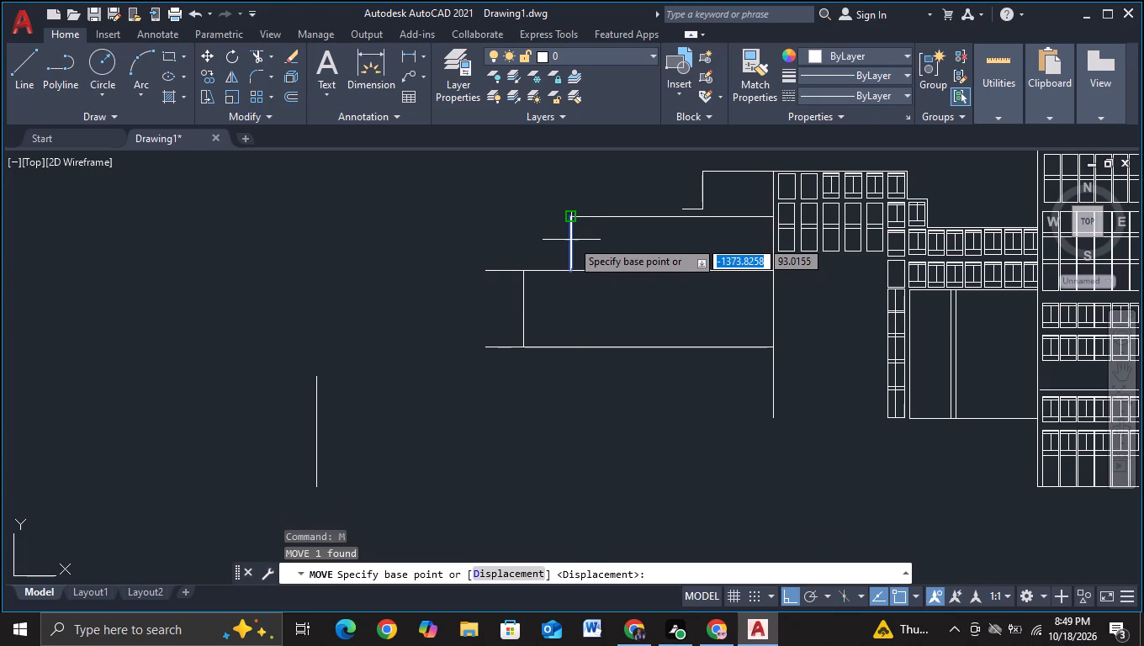
{"action": "left_click", "coordinate": [571, 240]}
{"action": "left_click", "coordinate": [607, 244]}
{"action": "key", "text": "Escape"}
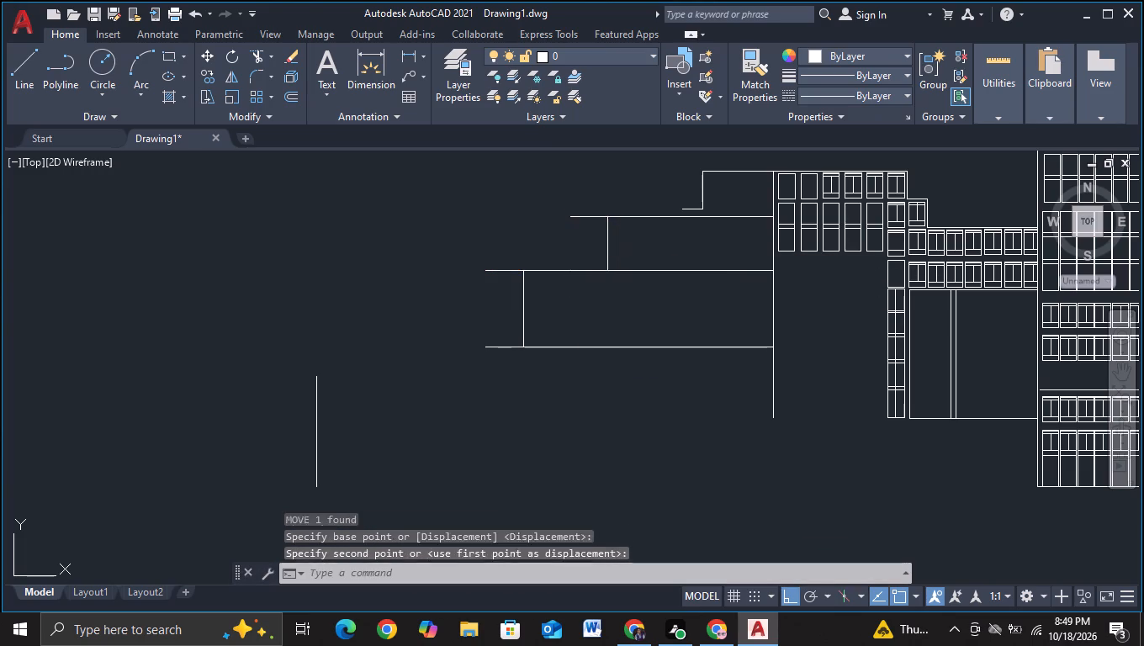
Move the third terrace's bottom horizontal line straight up a short distance to make that terrace shallower.
{"action": "left_click", "coordinate": [553, 345]}
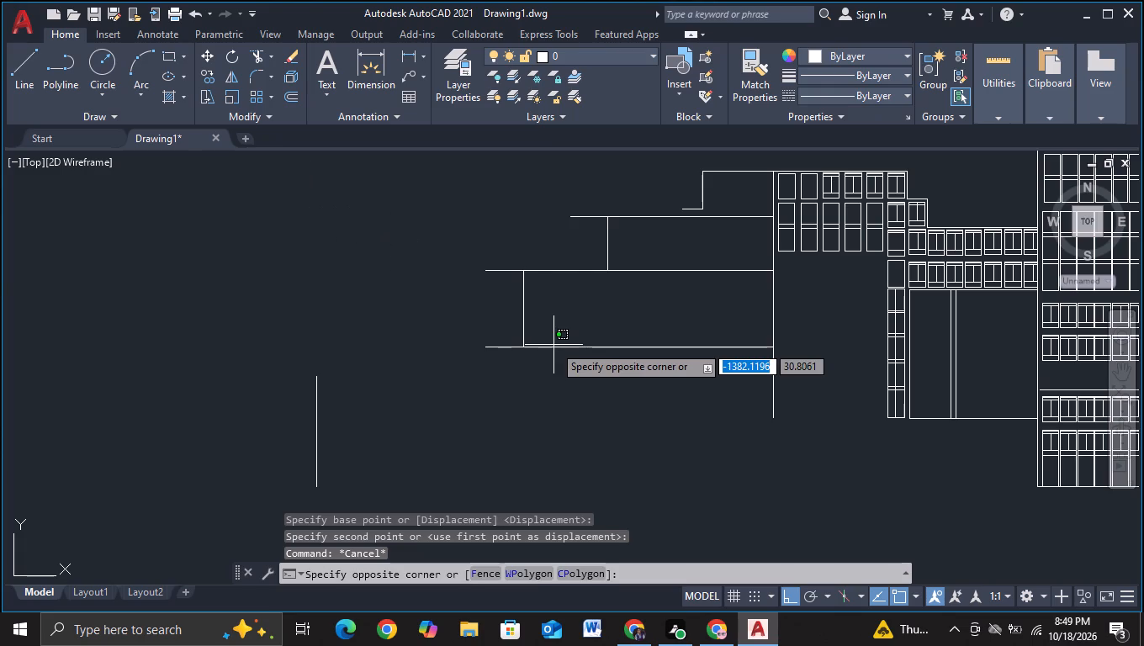
{"action": "left_click", "coordinate": [559, 352]}
{"action": "left_click_drag", "start_coordinate": [570, 336], "coordinate": [567, 352]}
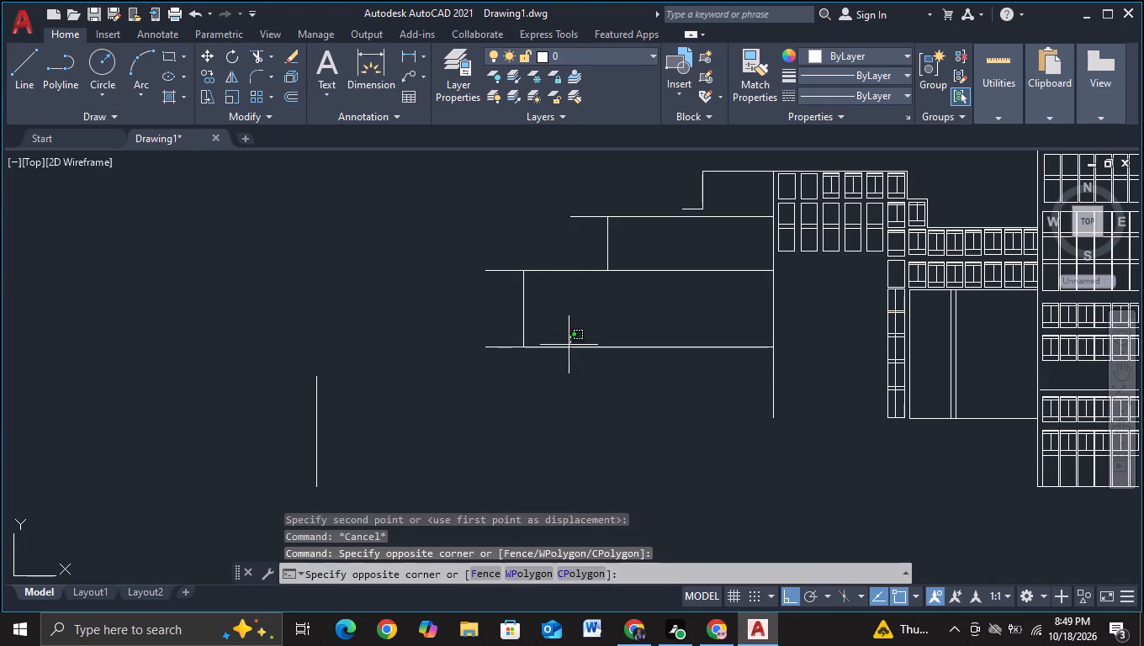
{"action": "left_click_drag", "start_coordinate": [567, 352], "coordinate": [553, 395]}
{"action": "left_click", "coordinate": [553, 395]}
{"action": "key", "text": "m"}
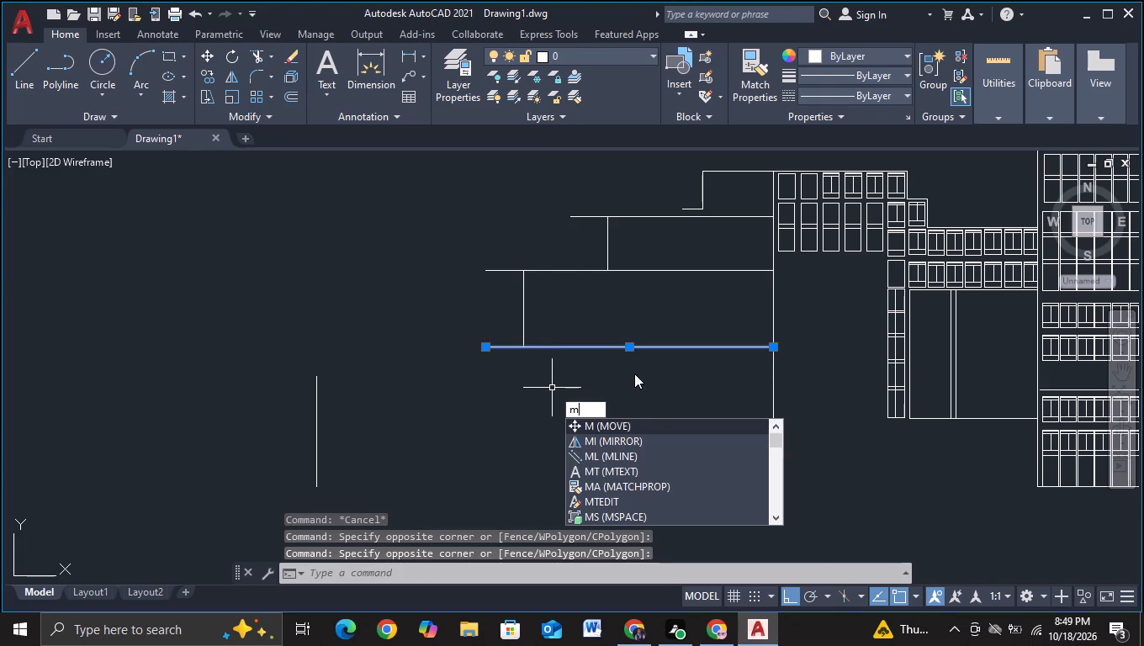
{"action": "left_click", "coordinate": [621, 423]}
{"action": "left_click", "coordinate": [597, 351]}
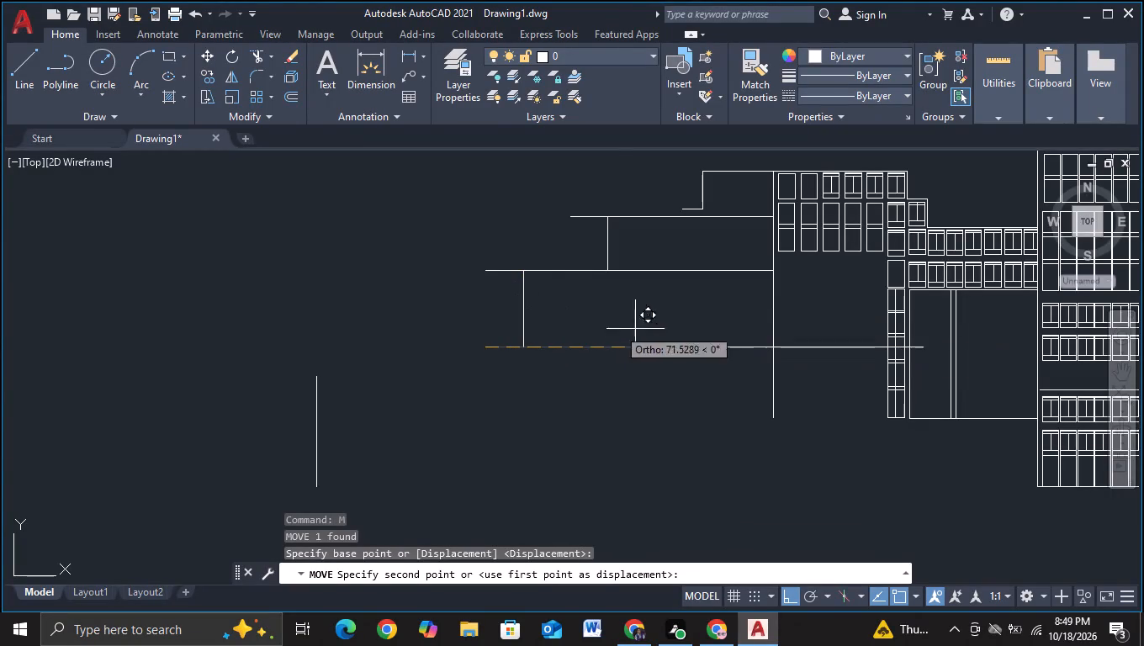
{"action": "scroll", "coordinate": [505, 333], "scroll_direction": "up", "scroll_amount": 2}
{"action": "scroll", "coordinate": [486, 310], "scroll_direction": "down", "scroll_amount": 2}
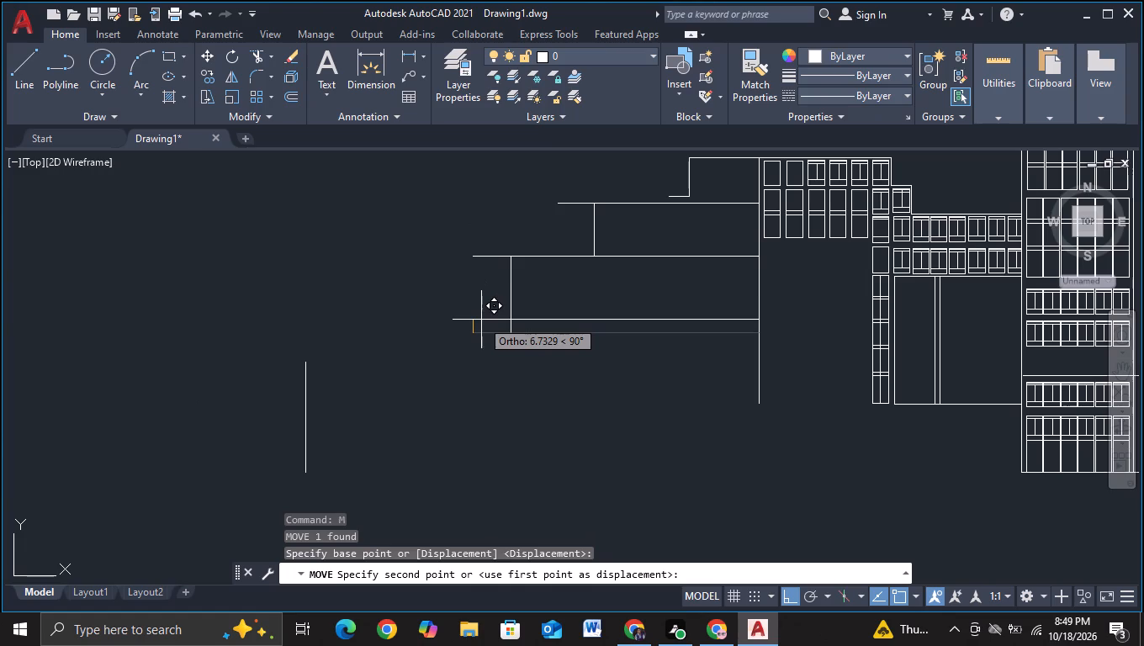
{"action": "left_click", "coordinate": [481, 323]}
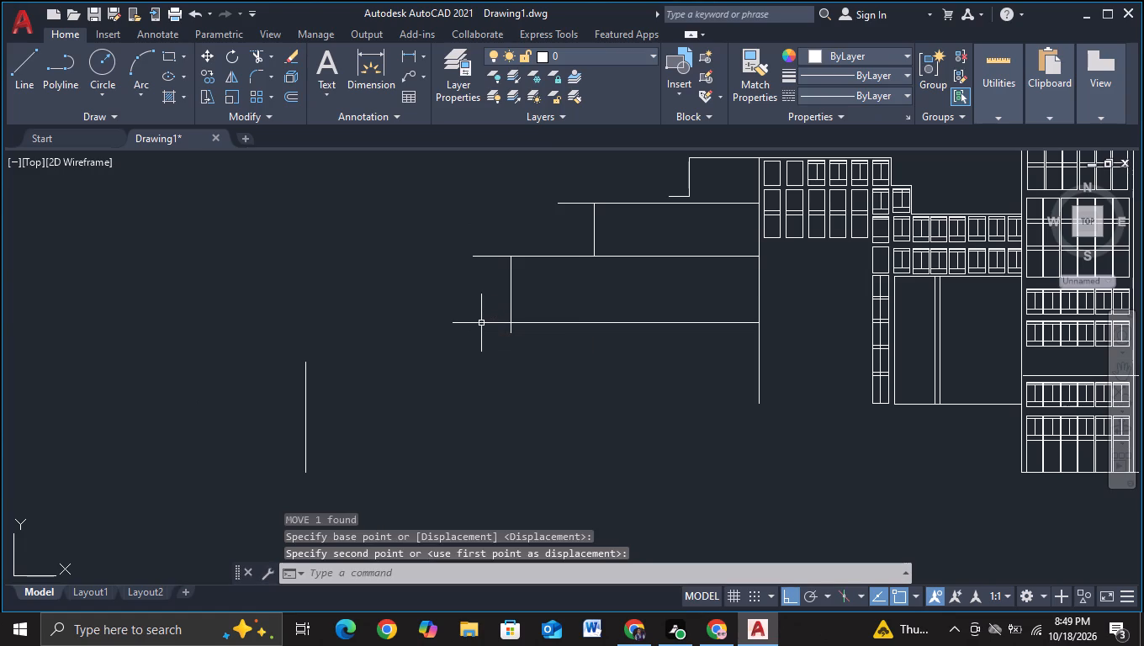
Trim the horizontal overhangs beyond the second and third terraces' left edges and the vertical tail below the third terrace.
{"action": "left_click", "coordinate": [252, 55]}
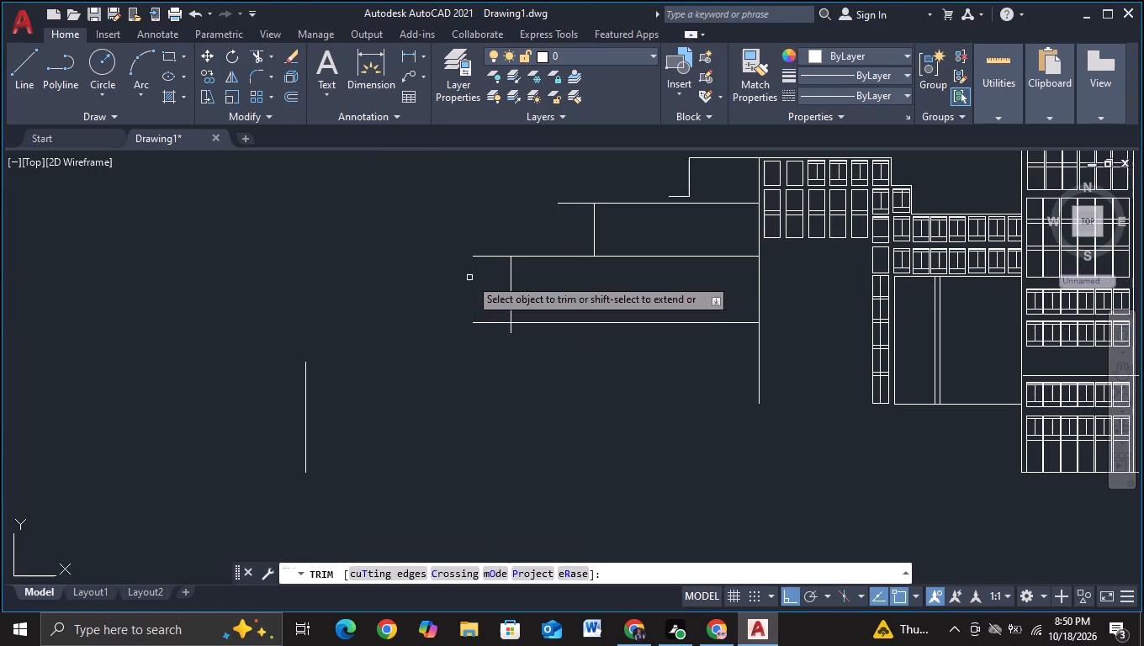
{"action": "left_click_drag", "start_coordinate": [491, 238], "coordinate": [495, 363]}
{"action": "left_click", "coordinate": [511, 334]}
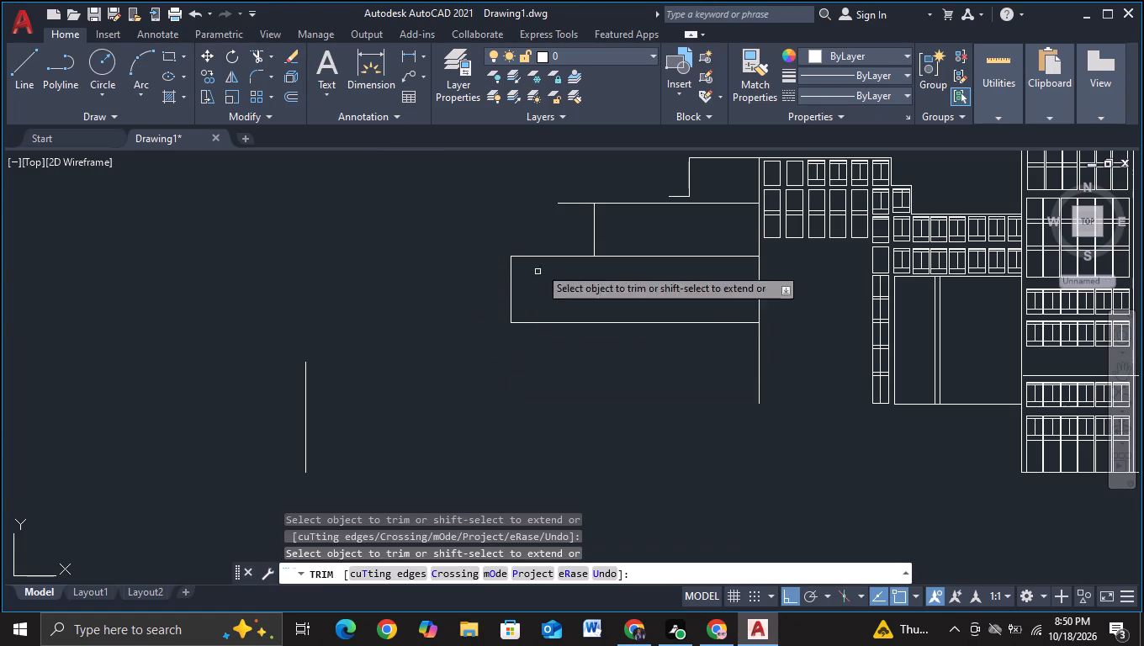
{"action": "left_click_drag", "start_coordinate": [559, 186], "coordinate": [558, 242]}
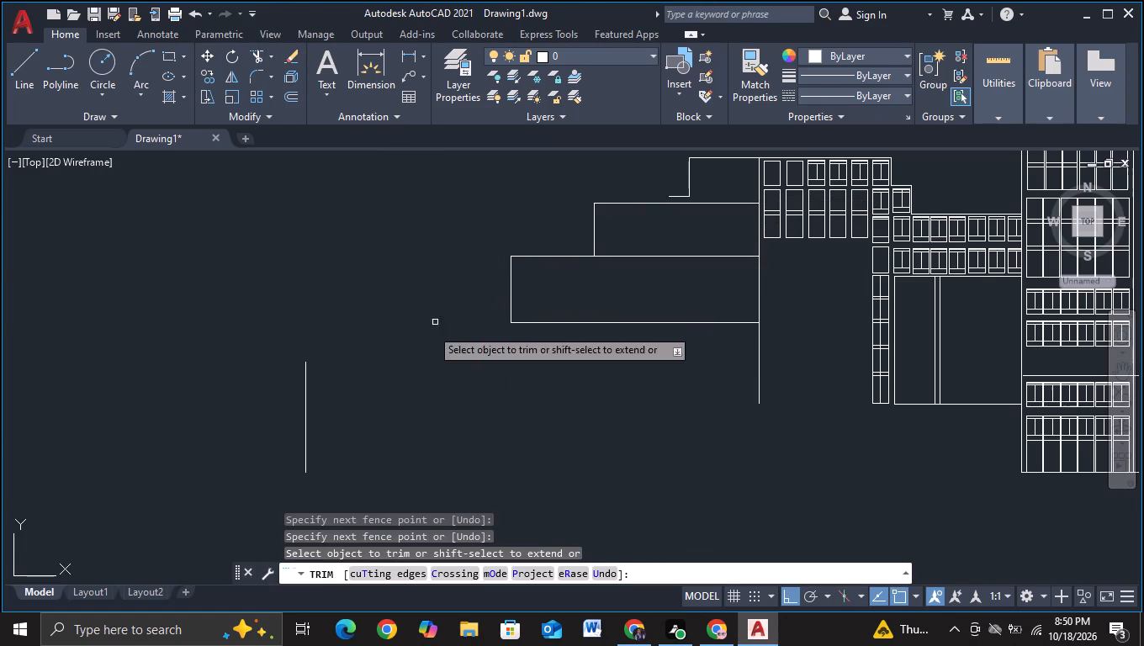
{"action": "middle_click_drag", "start_coordinate": [444, 424], "coordinate": [454, 385]}
{"action": "key", "text": "Escape"}
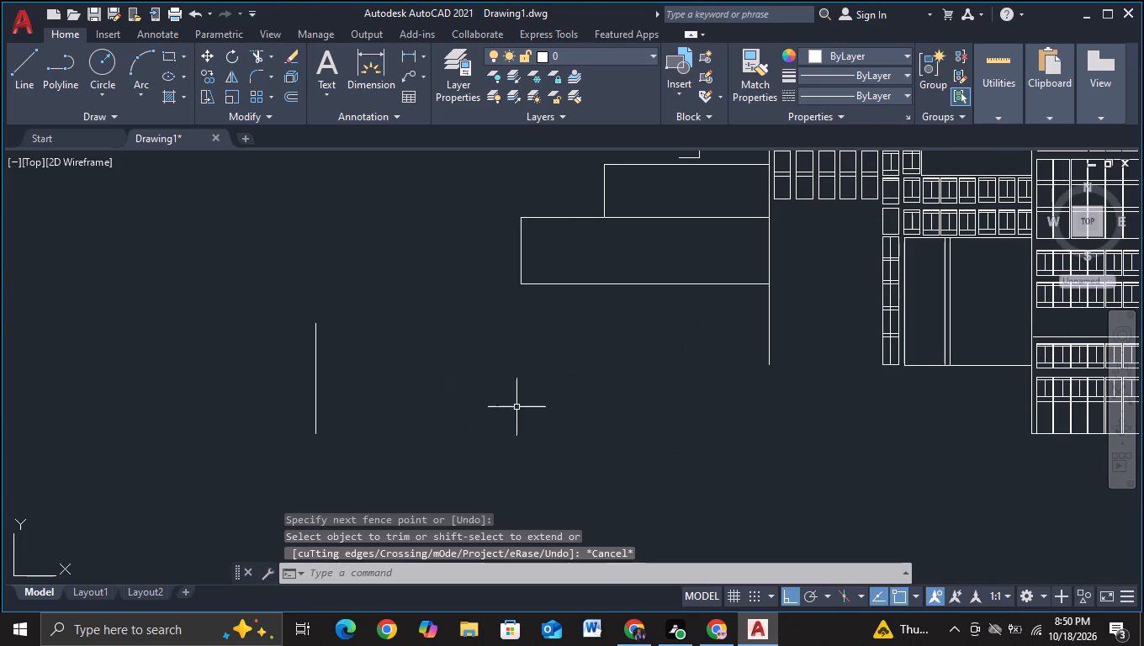
Draw a fourth terrace from the third's lower-left corner, stepping left and about 29 down, with its bottom line trimmed at the wall.
{"action": "middle_click_drag", "start_coordinate": [530, 408], "coordinate": [352, 455]}
{"action": "middle_click_drag", "start_coordinate": [371, 441], "coordinate": [384, 415]}
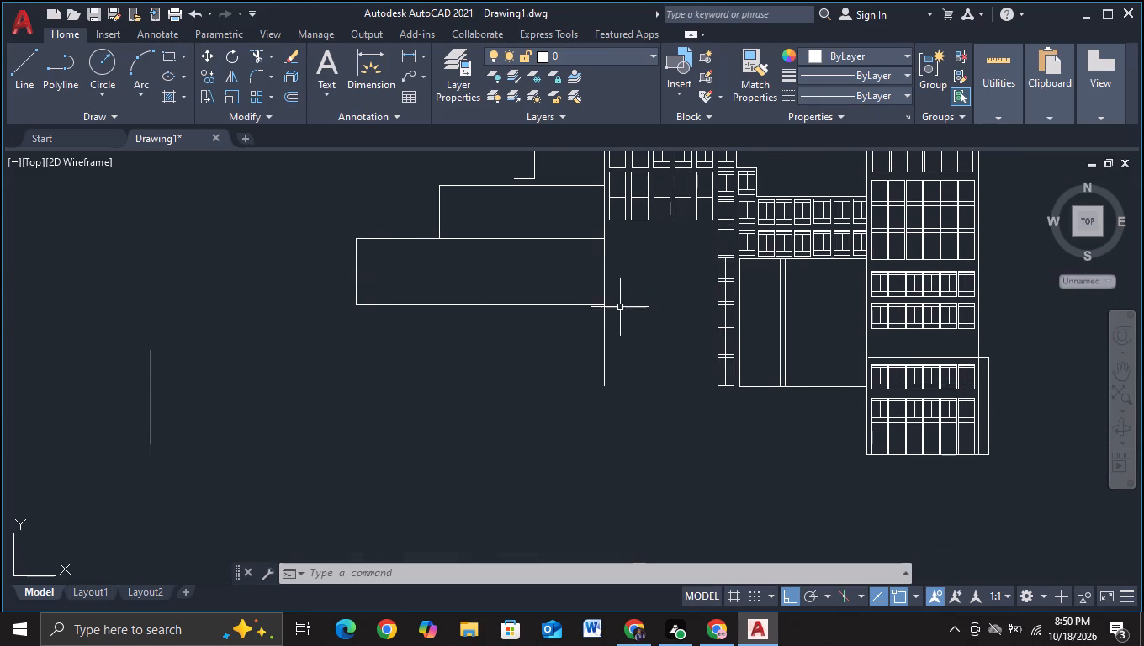
{"action": "scroll", "coordinate": [458, 315], "scroll_direction": "down", "scroll_amount": 1}
{"action": "middle_click_drag", "start_coordinate": [474, 377], "coordinate": [489, 357]}
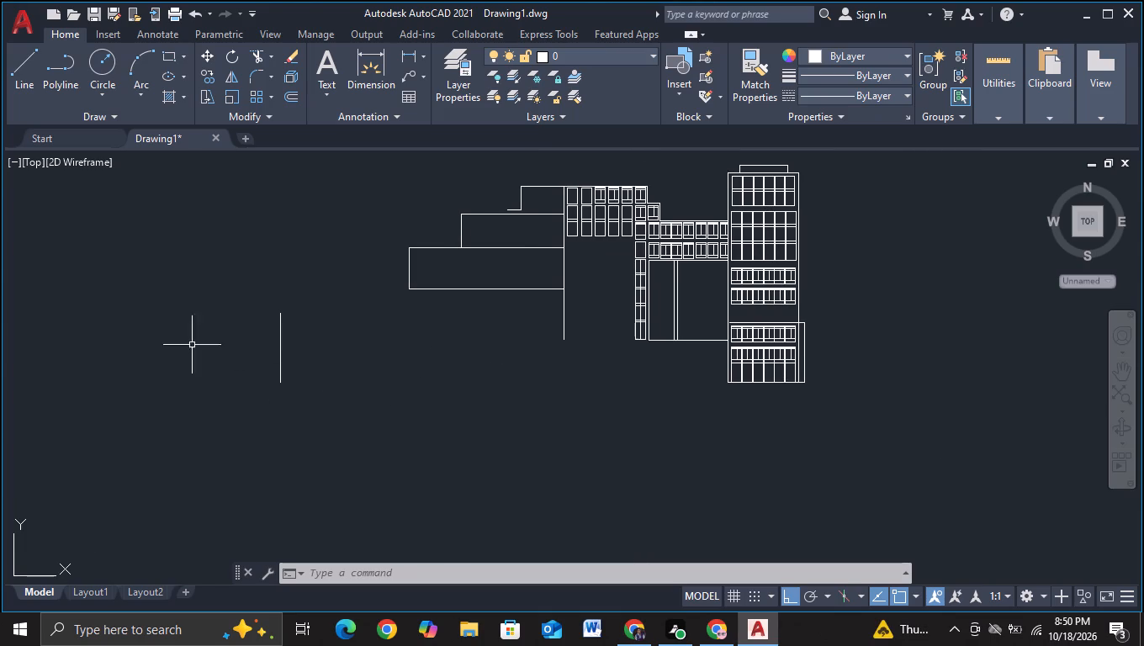
{"action": "left_click", "coordinate": [20, 102]}
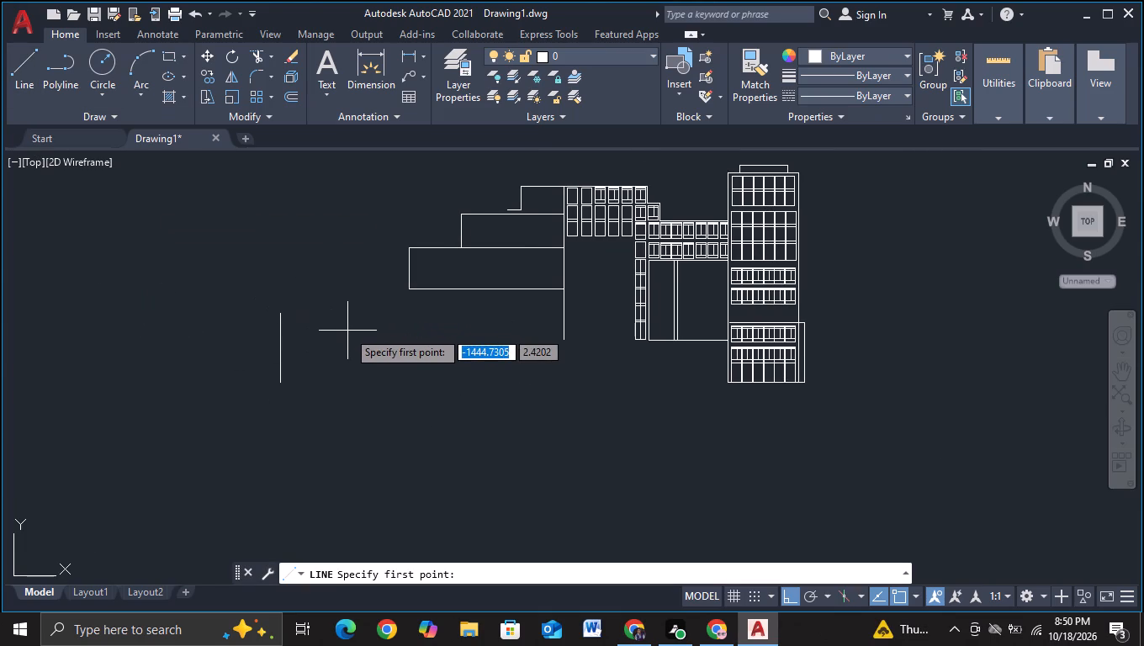
{"action": "left_click", "coordinate": [413, 289]}
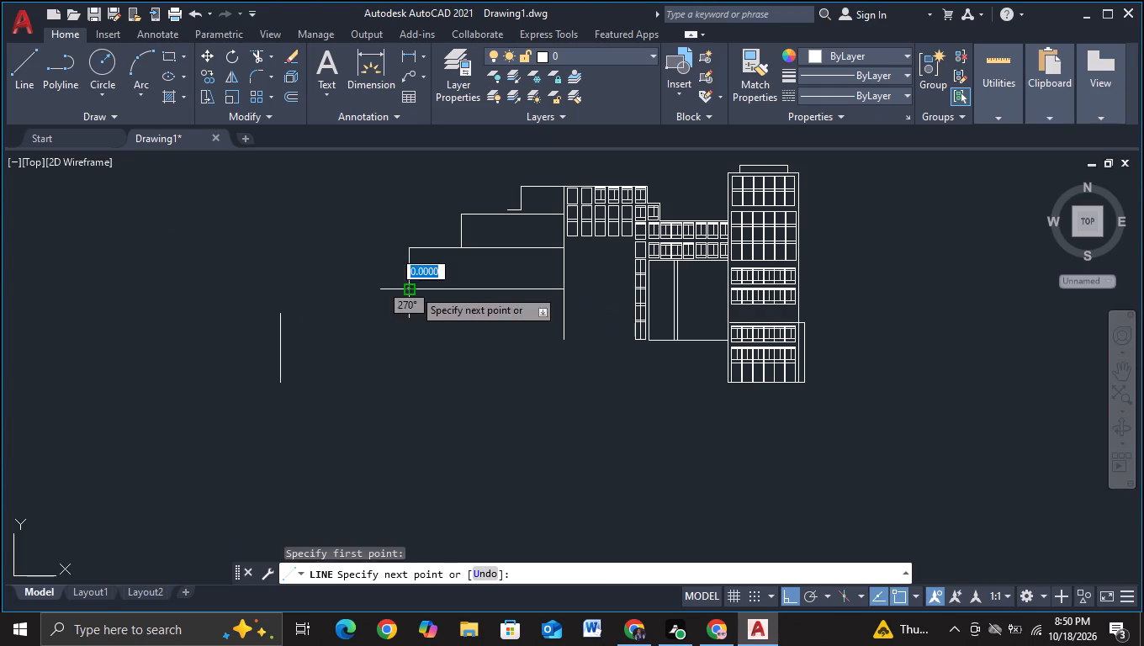
{"action": "left_click", "coordinate": [370, 289]}
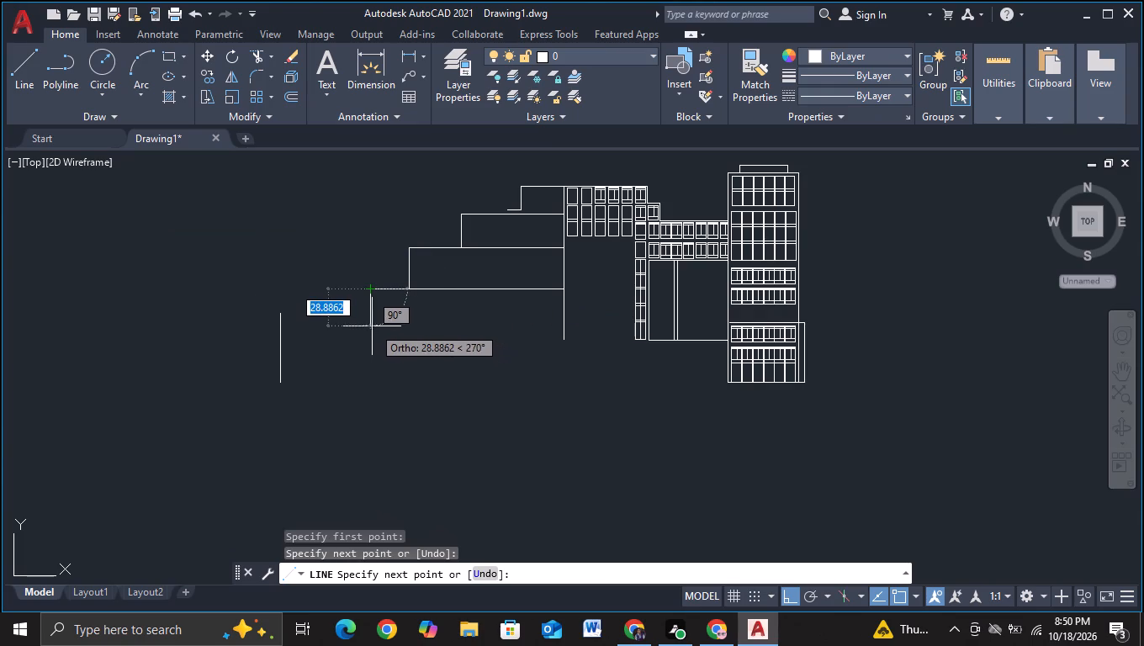
{"action": "left_click", "coordinate": [370, 326]}
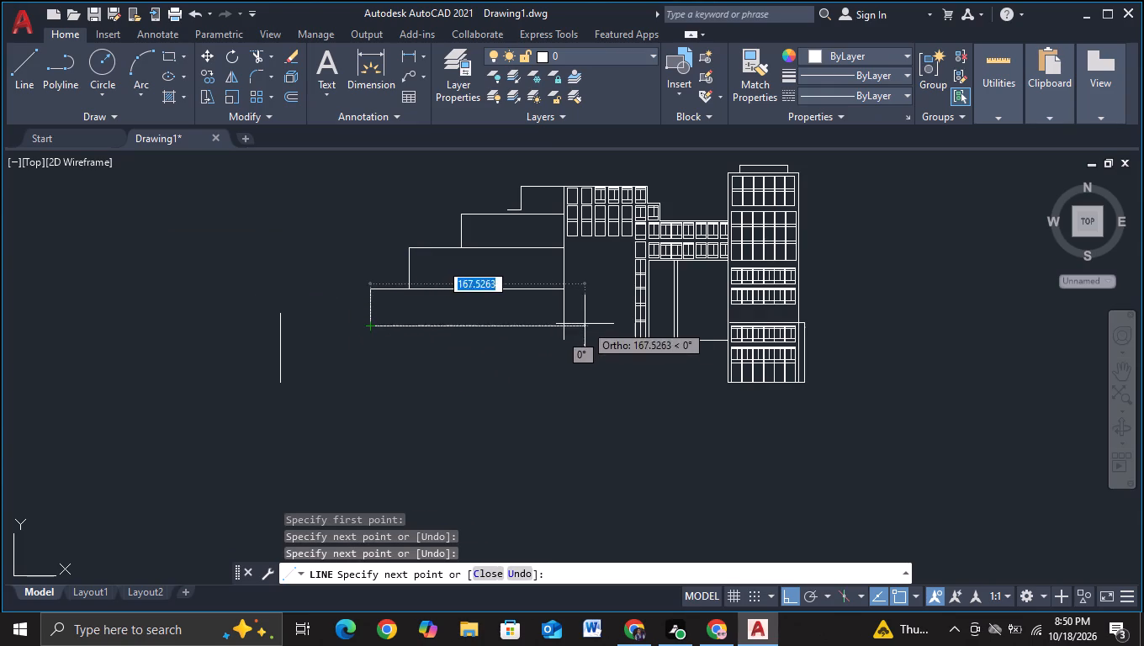
{"action": "left_click", "coordinate": [585, 324]}
{"action": "key", "text": "Escape"}
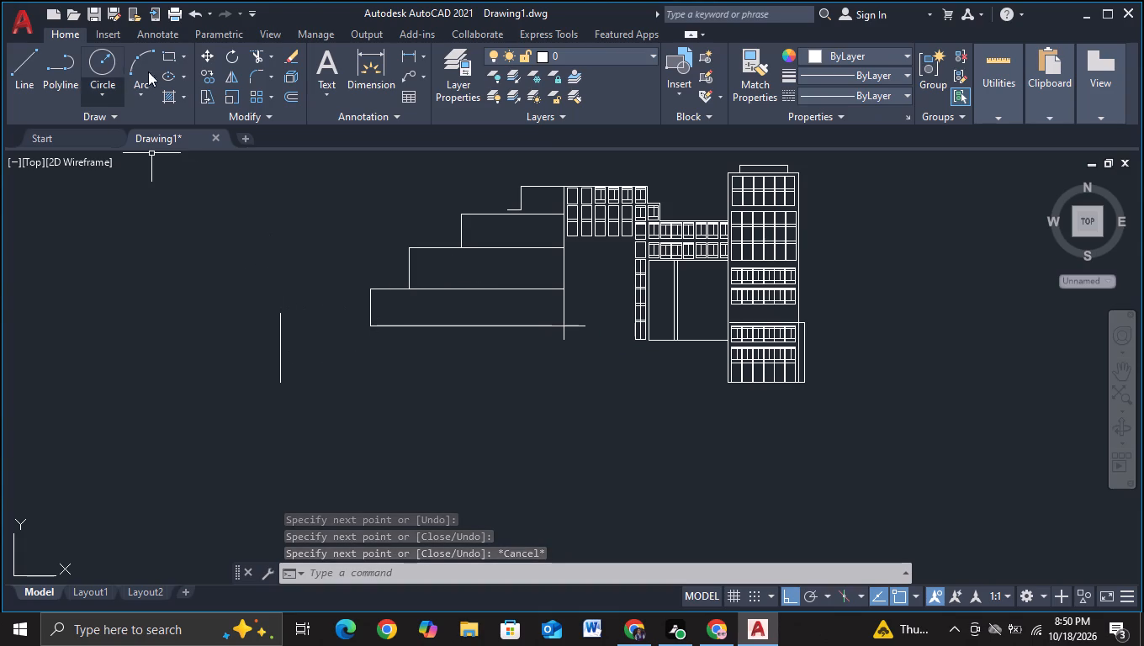
{"action": "left_click", "coordinate": [259, 60]}
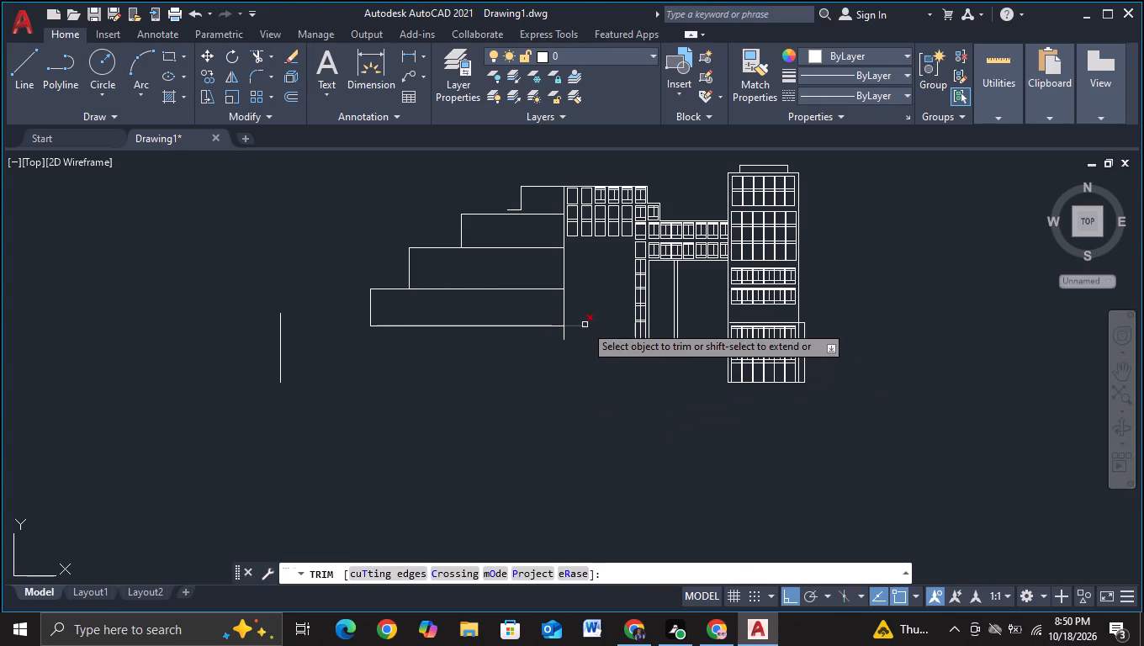
{"action": "left_click", "coordinate": [581, 325]}
Draw a fifth terrace from the fourth's lower-left corner, stepping about 24 left, down, and right past the wall line.
{"action": "left_click", "coordinate": [29, 98]}
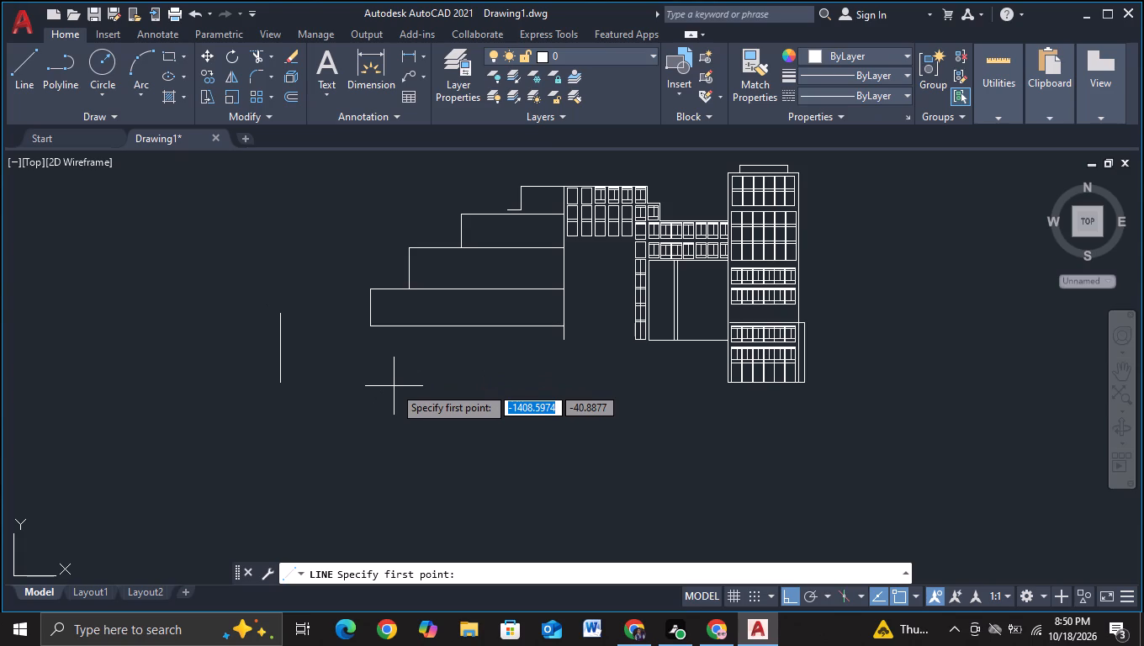
{"action": "left_click", "coordinate": [375, 331]}
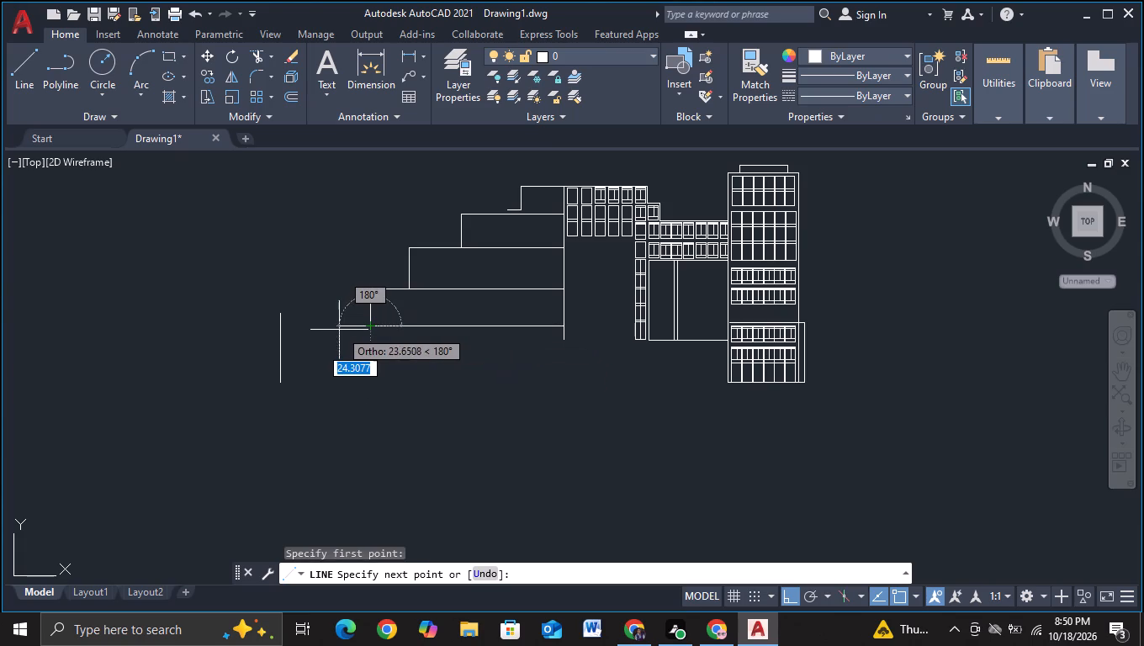
{"action": "left_click", "coordinate": [338, 330]}
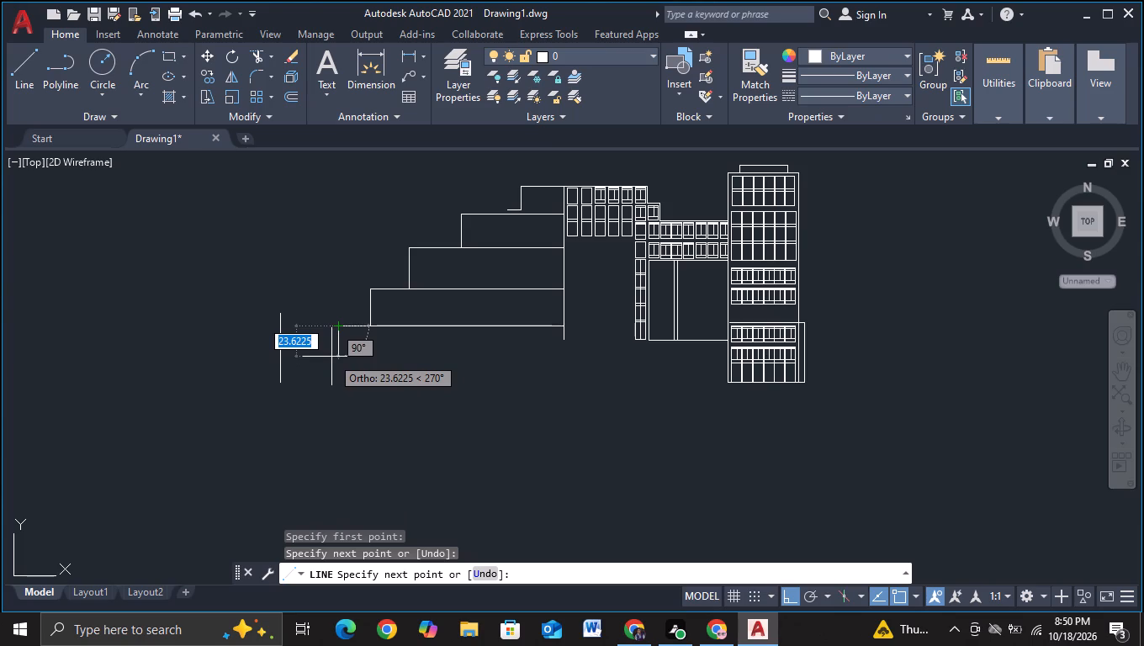
{"action": "left_click", "coordinate": [331, 361]}
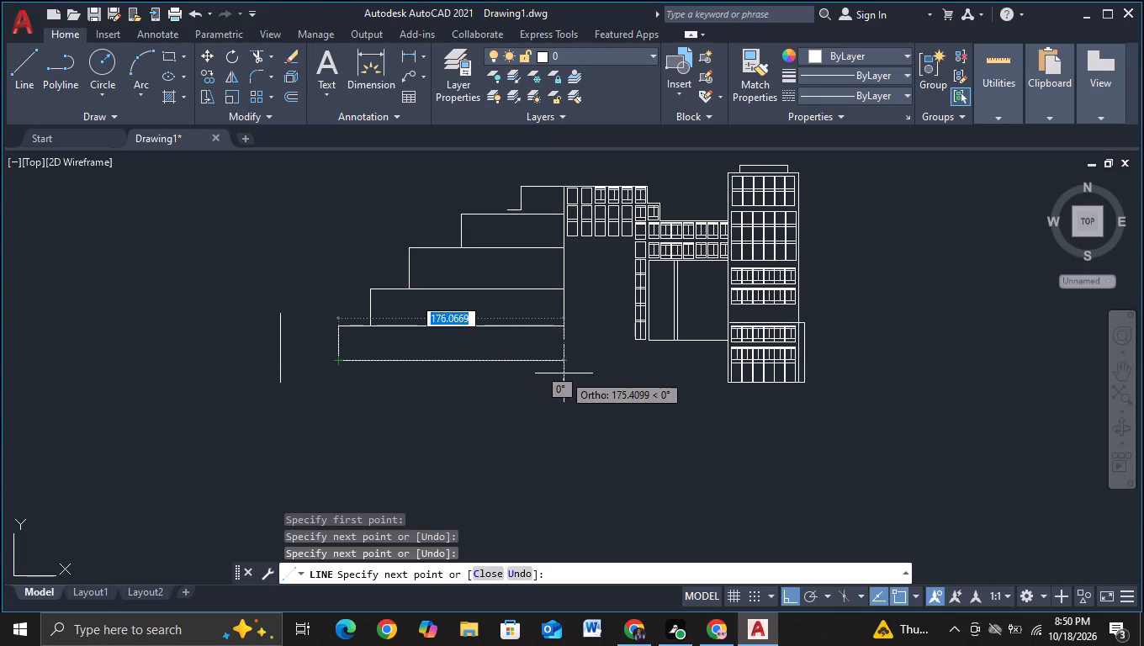
{"action": "left_click", "coordinate": [582, 372]}
{"action": "key", "text": "Escape"}
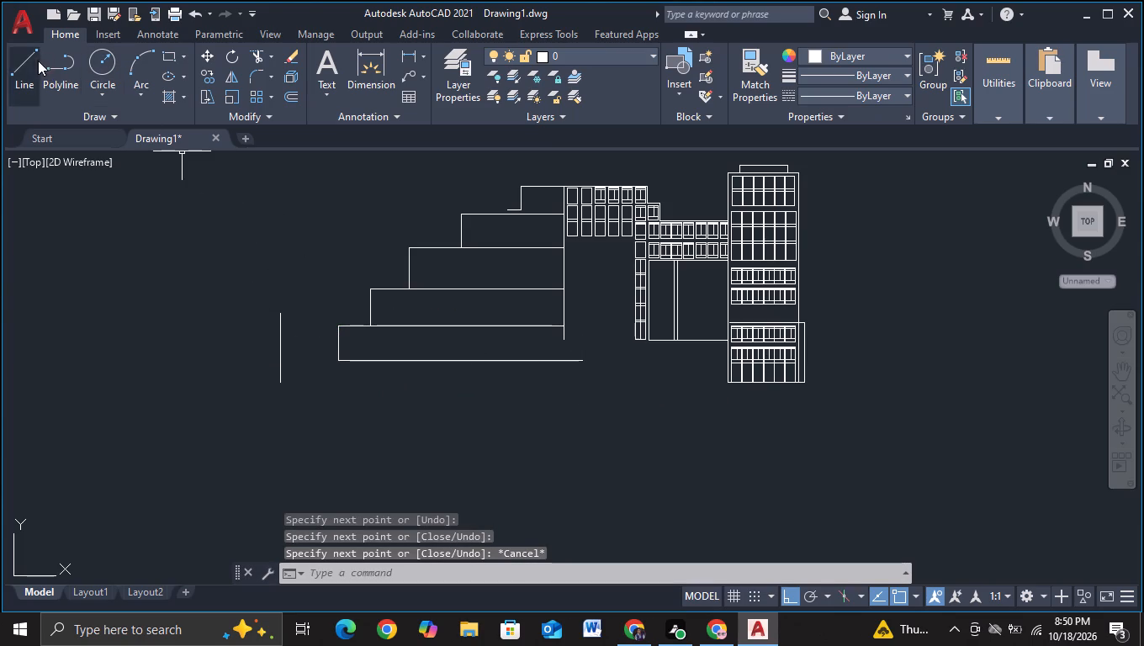
Extend the vertical wall line down to the fifth terrace's bottom line and trim that line's overhang beyond the wall.
{"action": "key", "text": "e"}
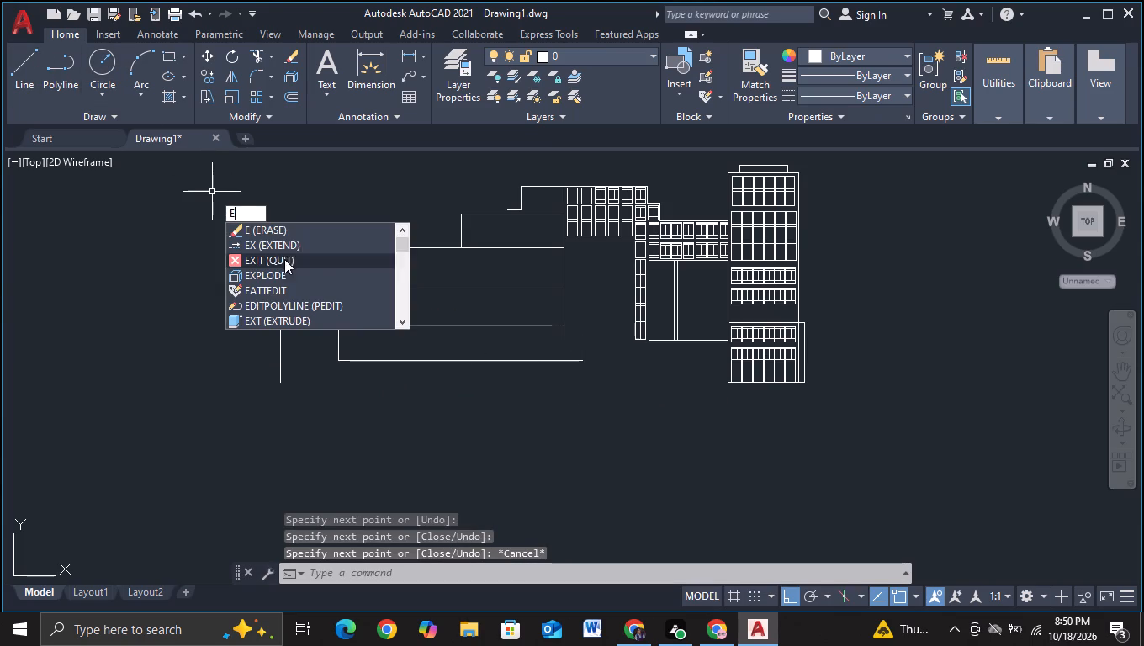
{"action": "left_click", "coordinate": [282, 252]}
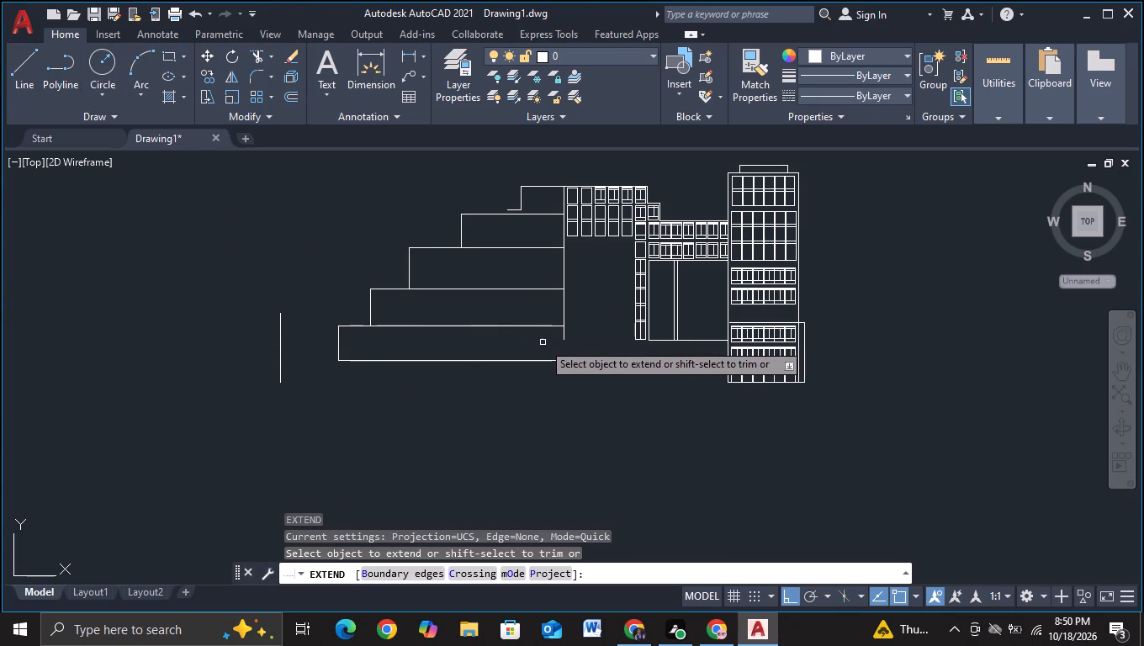
{"action": "left_click", "coordinate": [566, 337]}
{"action": "key", "text": "Escape"}
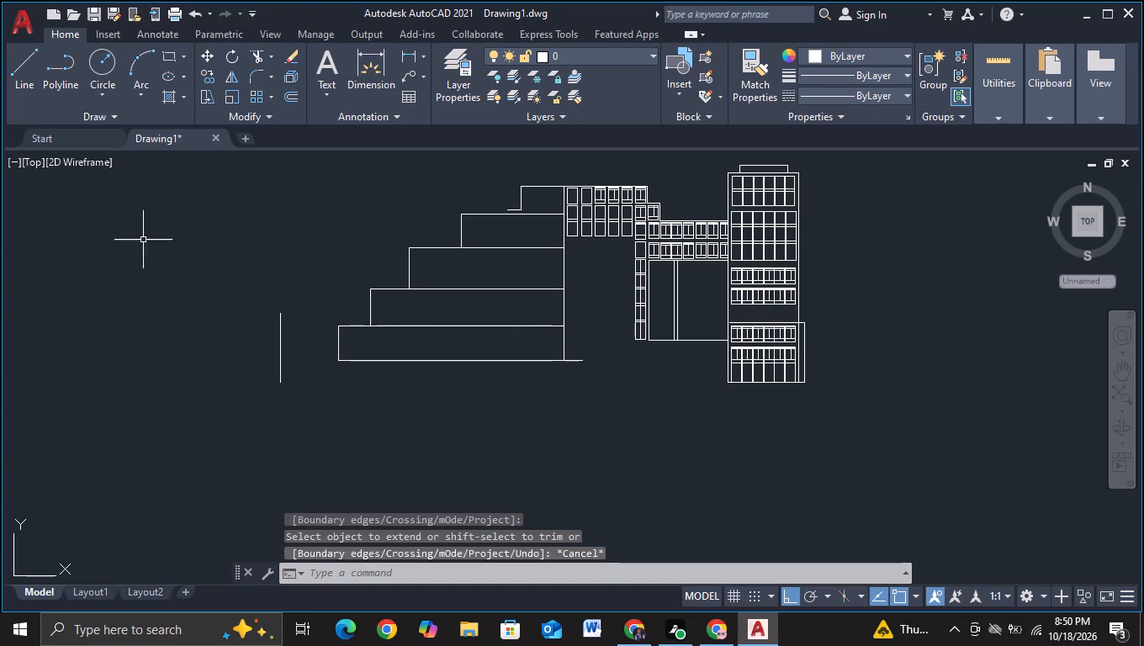
{"action": "left_click", "coordinate": [253, 59]}
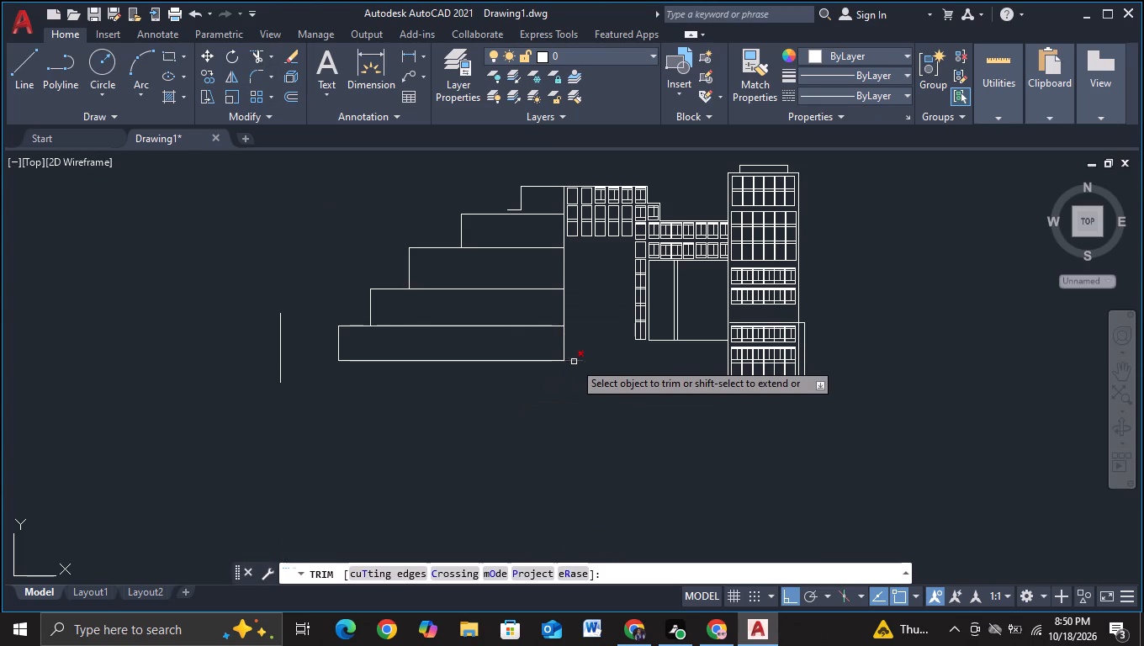
{"action": "left_click", "coordinate": [574, 362]}
{"action": "scroll", "coordinate": [481, 415], "scroll_direction": "down", "scroll_amount": 1}
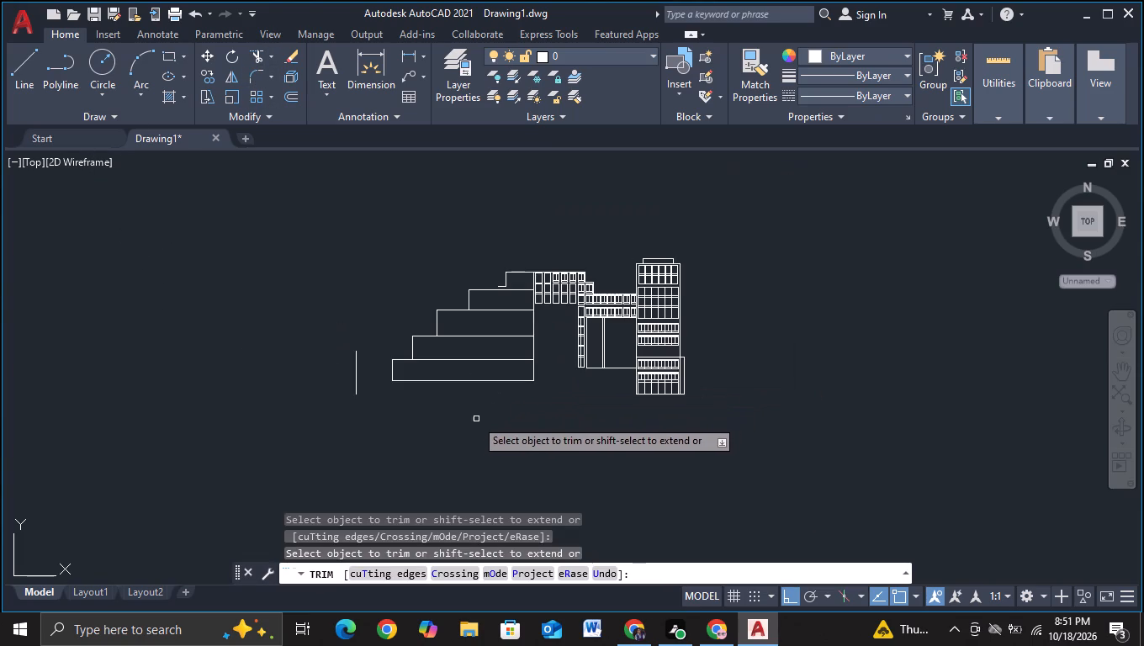
{"action": "scroll", "coordinate": [471, 421], "scroll_direction": "up", "scroll_amount": 1}
{"action": "key", "text": "Escape"}
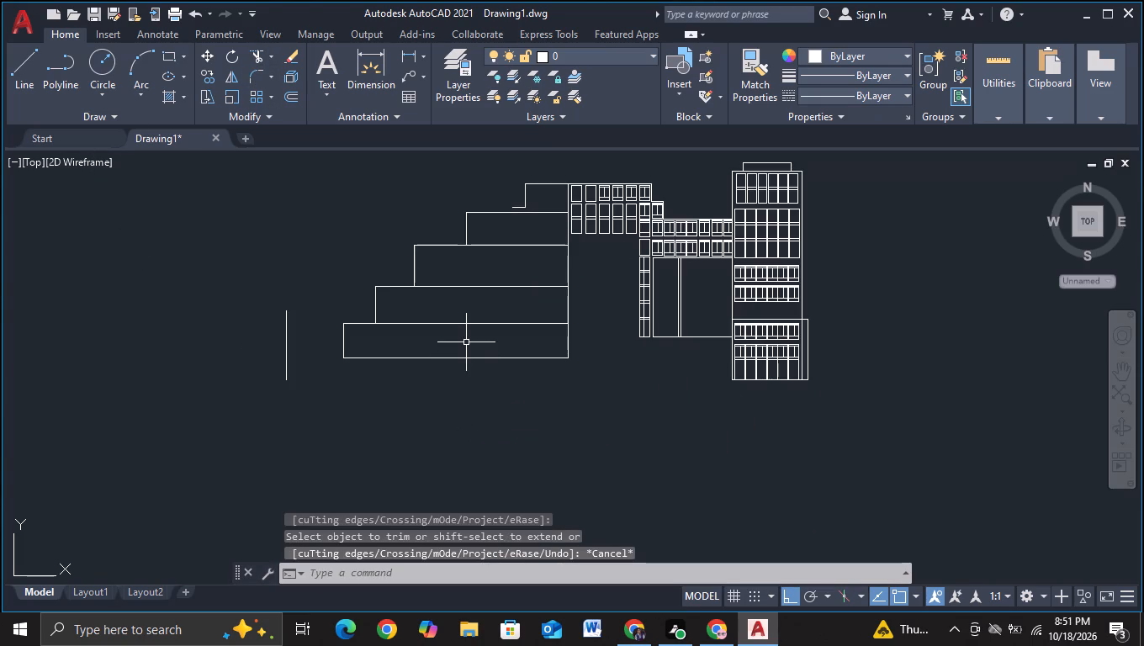
Move the horizontal lines beneath the third and fourth terraces straight up together by about 6.
{"action": "left_click", "coordinate": [466, 342]}
{"action": "left_click", "coordinate": [492, 267]}
{"action": "left_click_drag", "start_coordinate": [492, 267], "coordinate": [490, 270]}
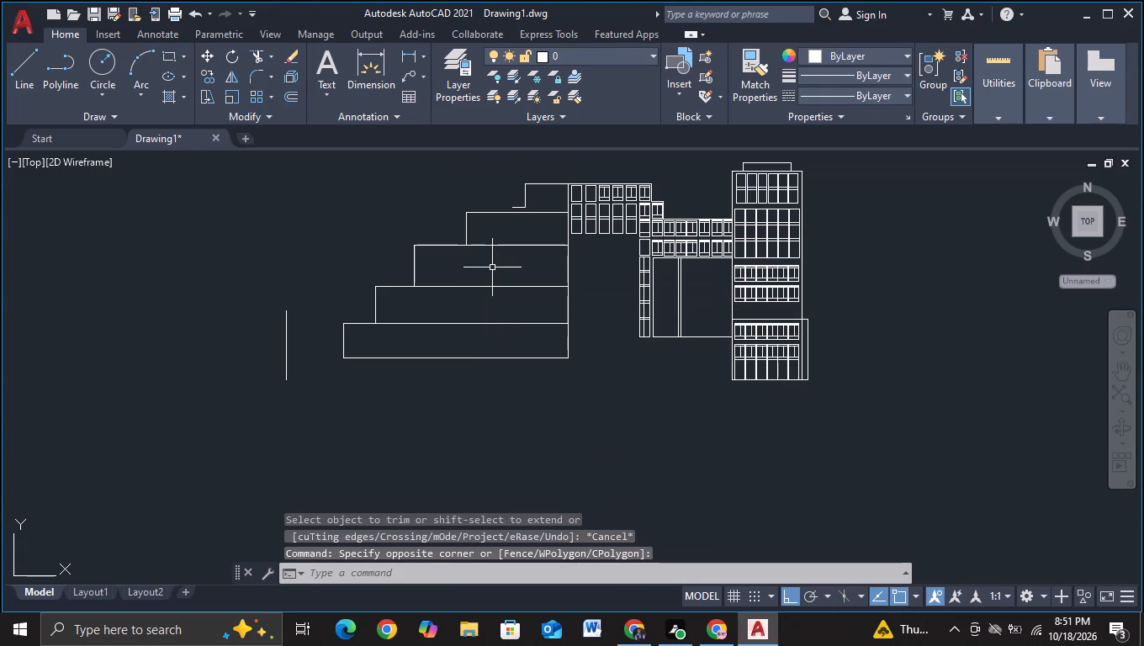
{"action": "left_click_drag", "start_coordinate": [490, 270], "coordinate": [415, 346]}
{"action": "left_click", "coordinate": [486, 272]}
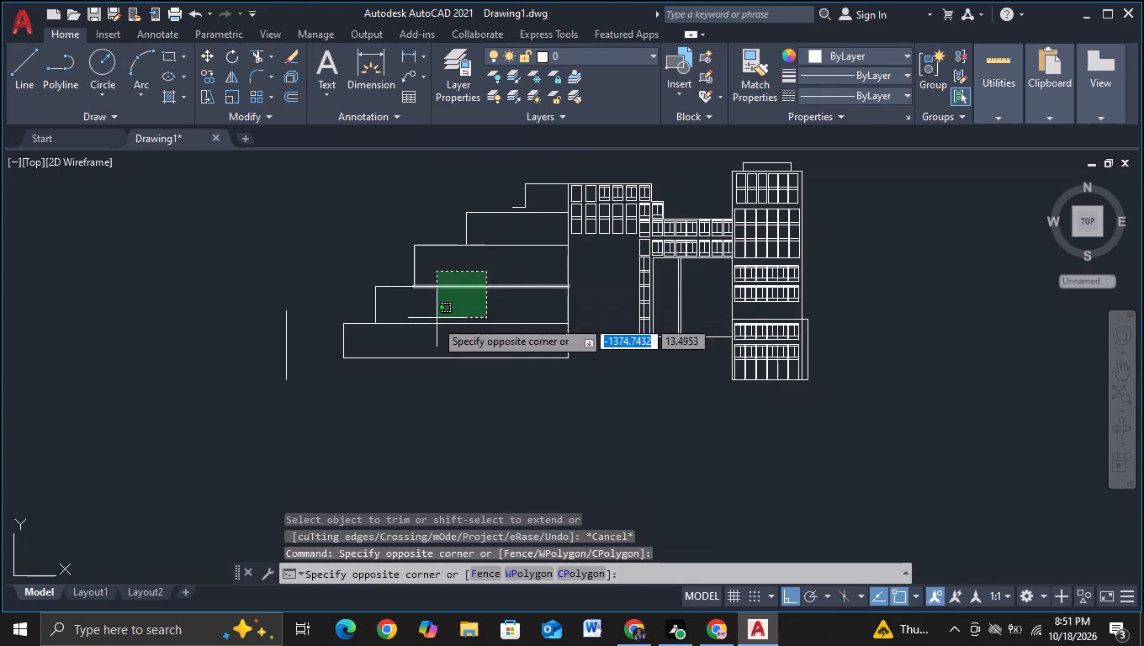
{"action": "left_click", "coordinate": [421, 331]}
{"action": "key", "text": "m"}
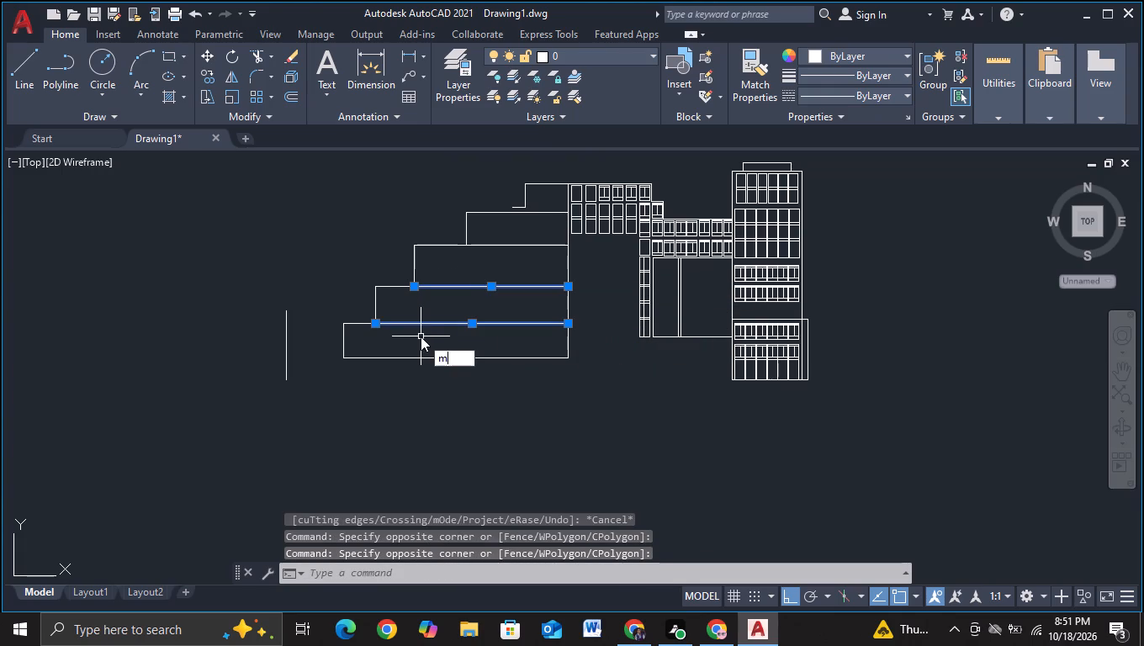
{"action": "left_click", "coordinate": [494, 379]}
{"action": "left_click", "coordinate": [471, 310]}
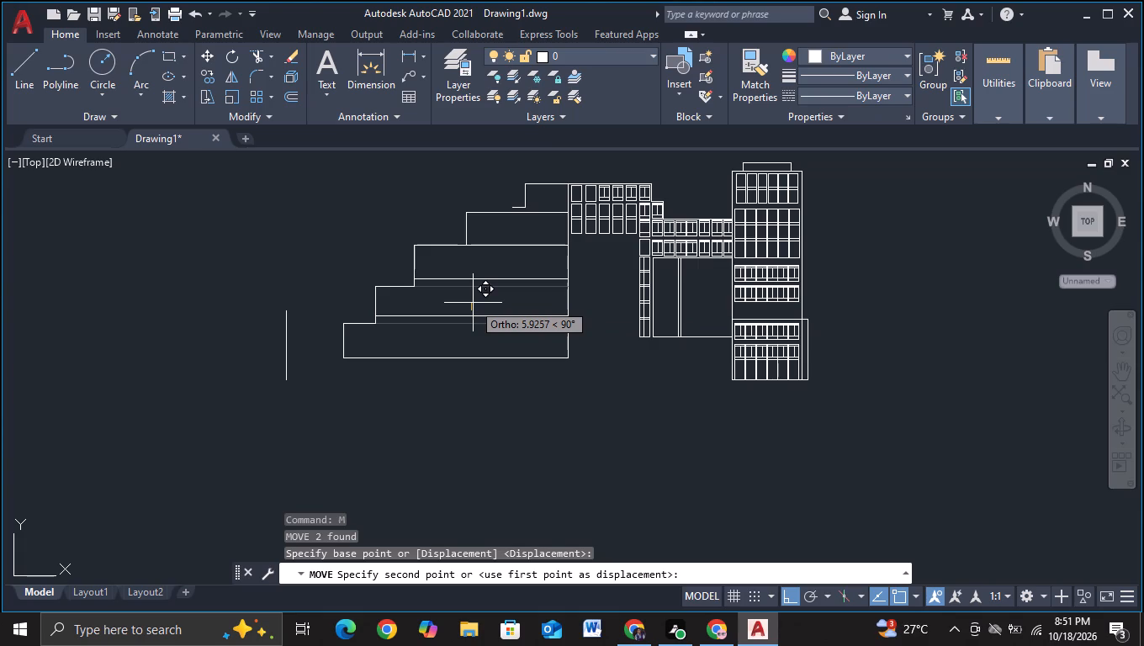
{"action": "left_click", "coordinate": [473, 303]}
Move the fifth terrace's bottom line straight up by about 6.
{"action": "left_click_drag", "start_coordinate": [456, 341], "coordinate": [424, 405]}
{"action": "left_click", "coordinate": [424, 405]}
{"action": "key", "text": "m"}
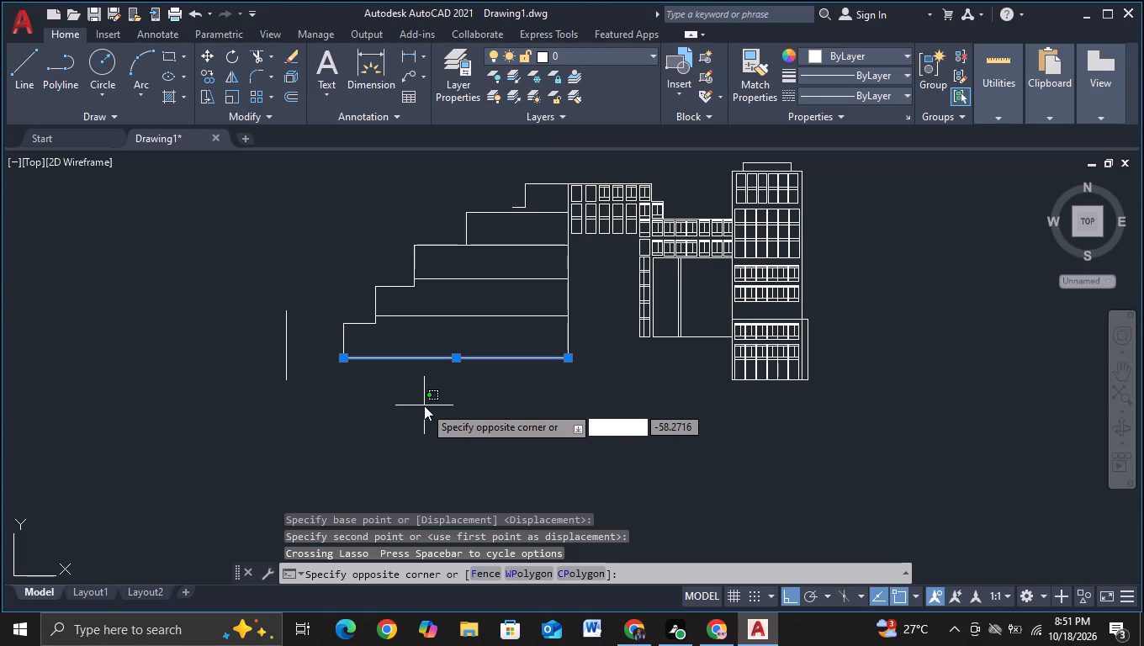
{"action": "key", "text": "Escape"}
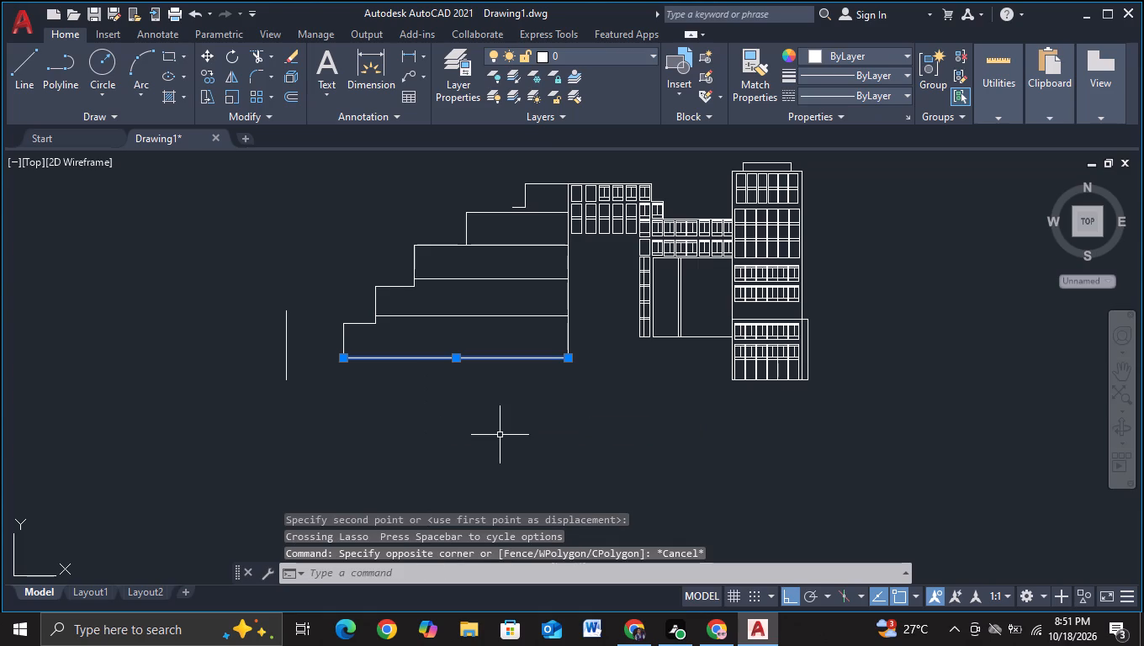
{"action": "key", "text": "m"}
{"action": "left_click", "coordinate": [540, 476]}
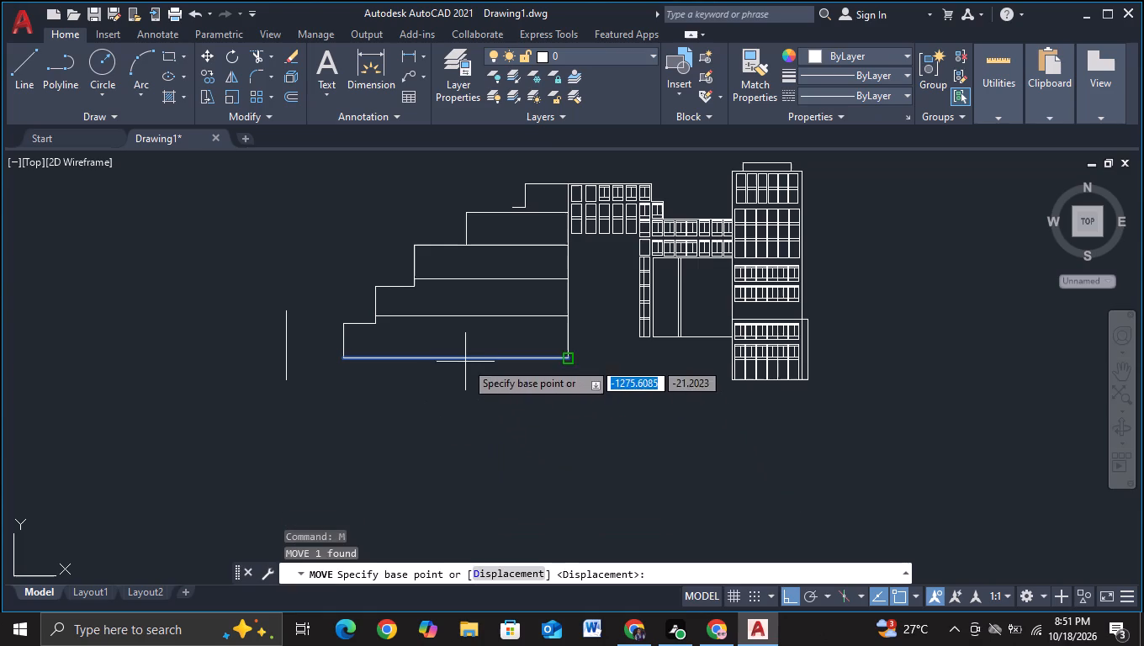
{"action": "left_click", "coordinate": [465, 362]}
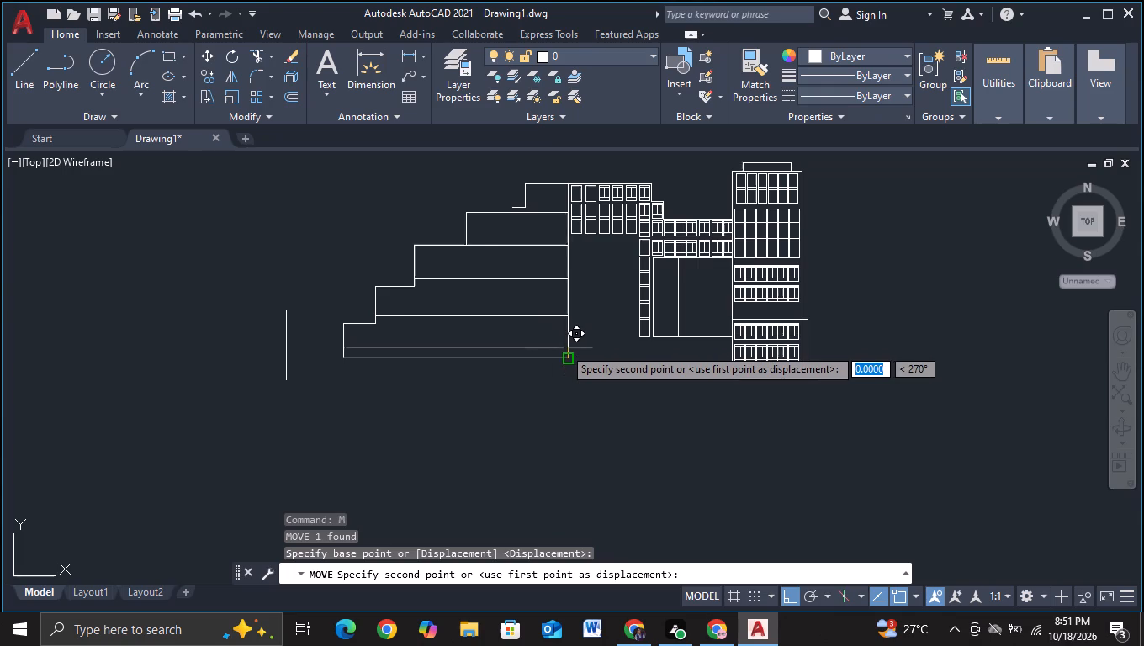
{"action": "key", "text": "F3"}
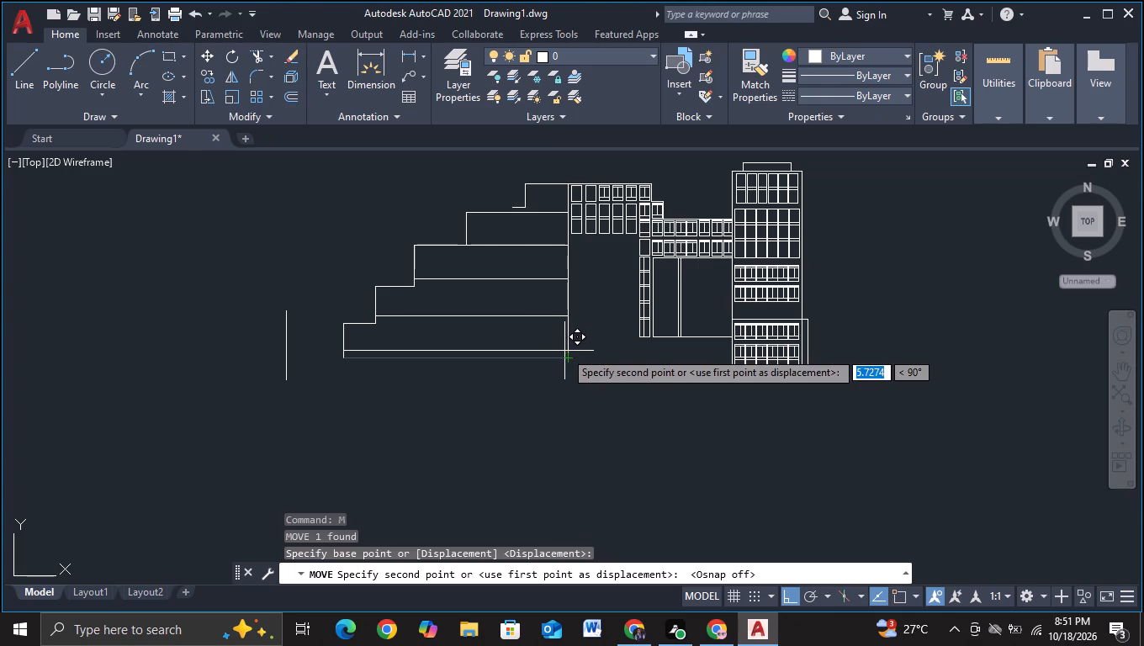
{"action": "left_click", "coordinate": [564, 351]}
{"action": "key", "text": "Escape"}
{"action": "scroll", "coordinate": [472, 378], "scroll_direction": "up", "scroll_amount": 1}
{"action": "middle_click_drag", "start_coordinate": [423, 398], "coordinate": [495, 397]}
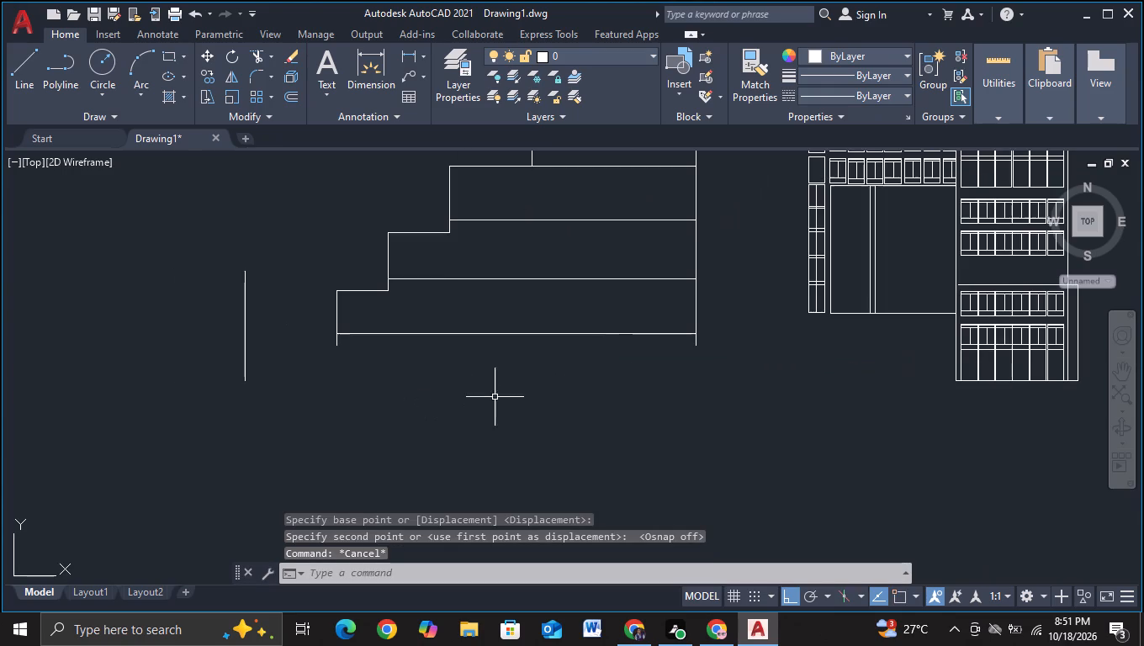
Trim the fifth terrace's left edge and the wall line where they extend below the raised bottom line.
{"action": "left_click", "coordinate": [30, 93]}
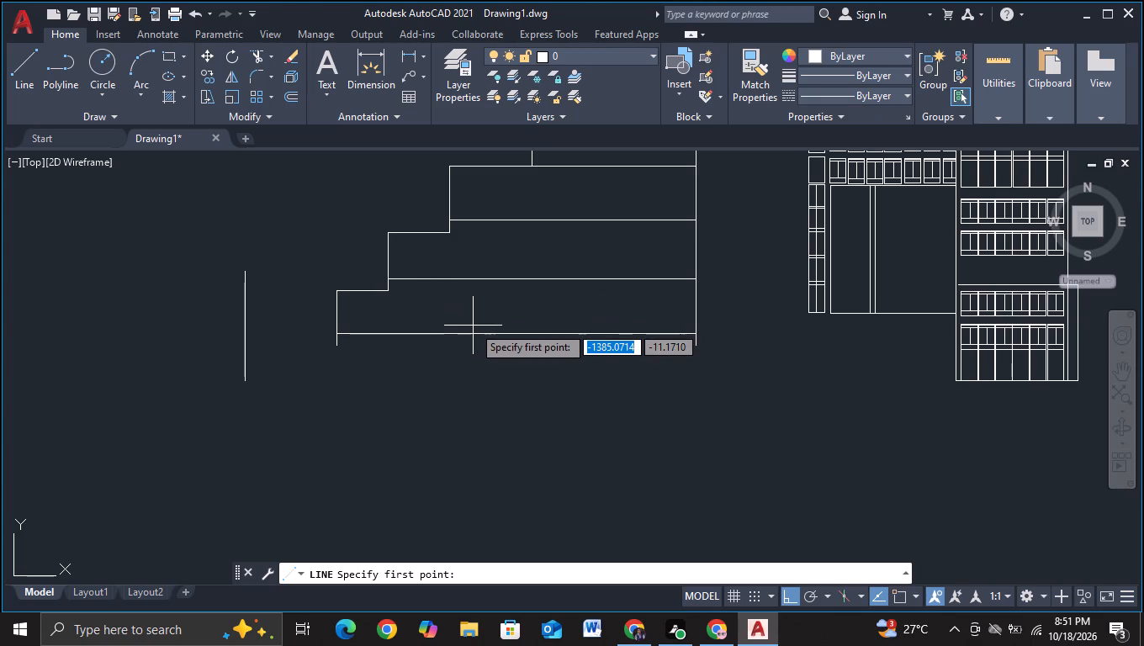
{"action": "key", "text": "Escape"}
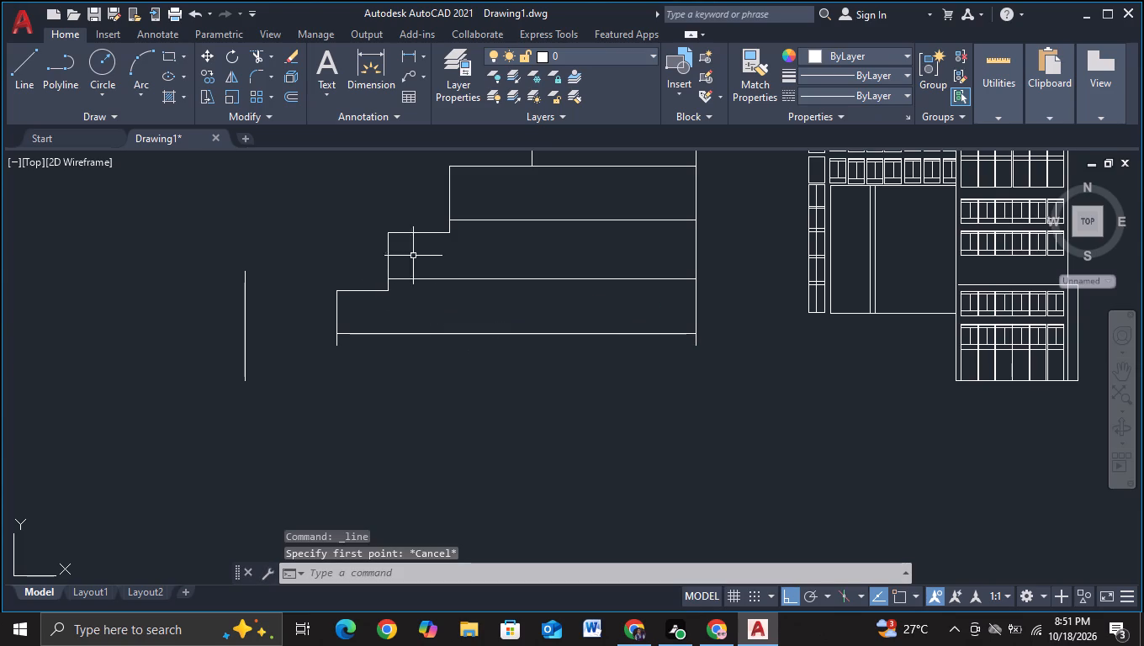
{"action": "left_click", "coordinate": [256, 58]}
{"action": "left_click", "coordinate": [335, 345]}
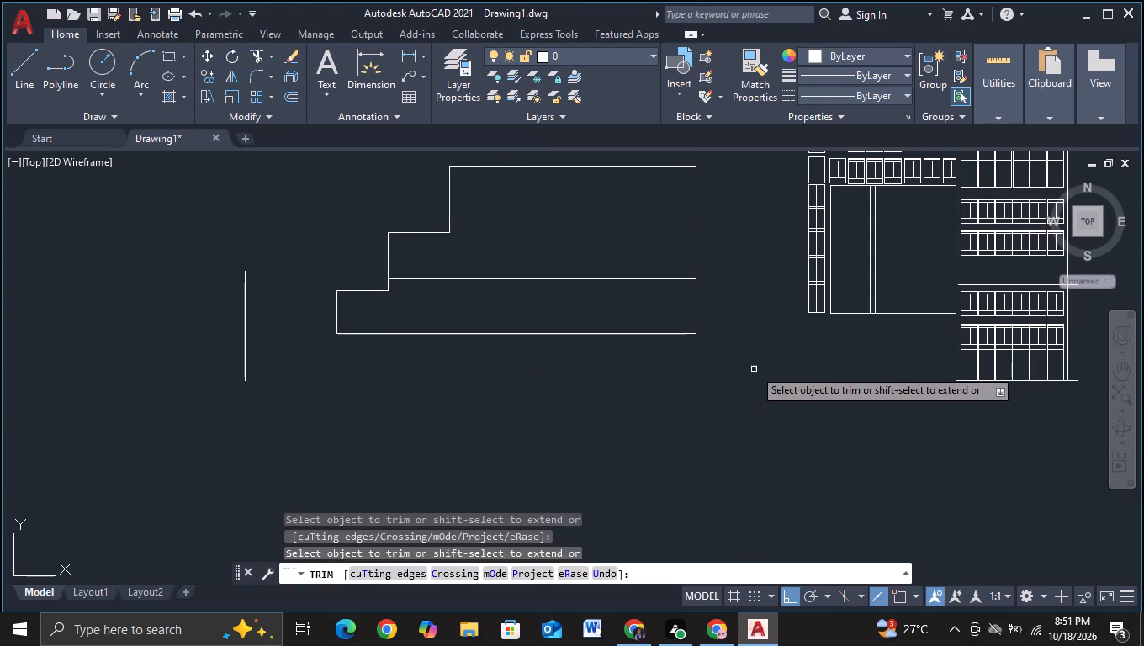
{"action": "left_click", "coordinate": [695, 345]}
{"action": "scroll", "coordinate": [712, 392], "scroll_direction": "down", "scroll_amount": 1}
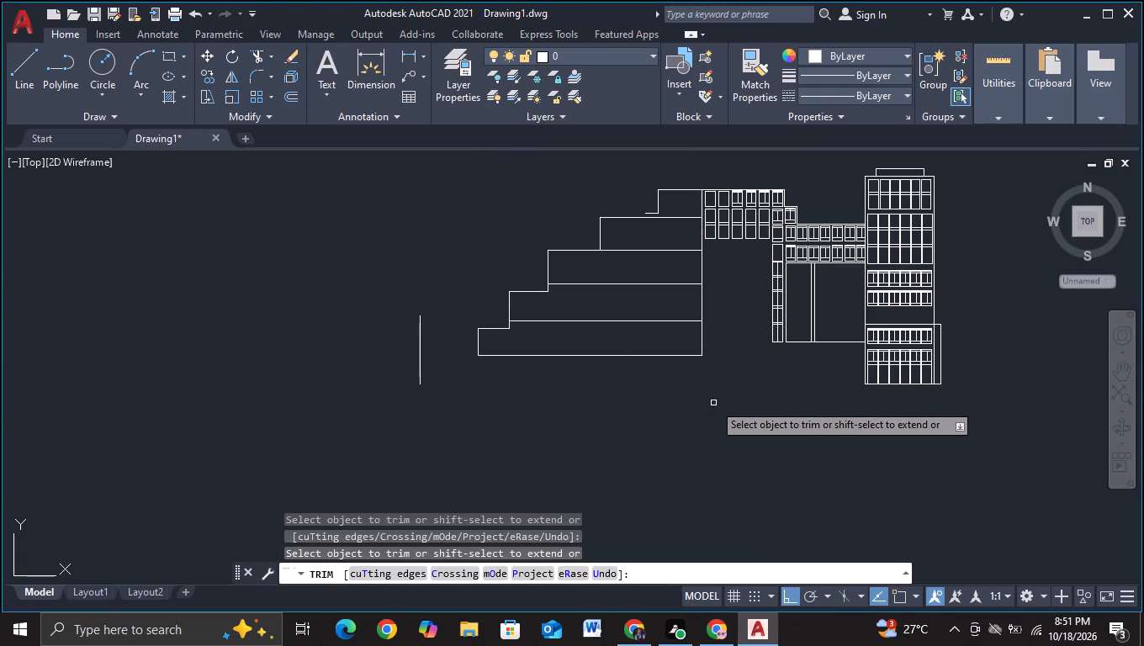
Remove the fifth terrace's bottom line and left edge with Trim.
{"action": "left_click_drag", "start_coordinate": [512, 336], "coordinate": [510, 389]}
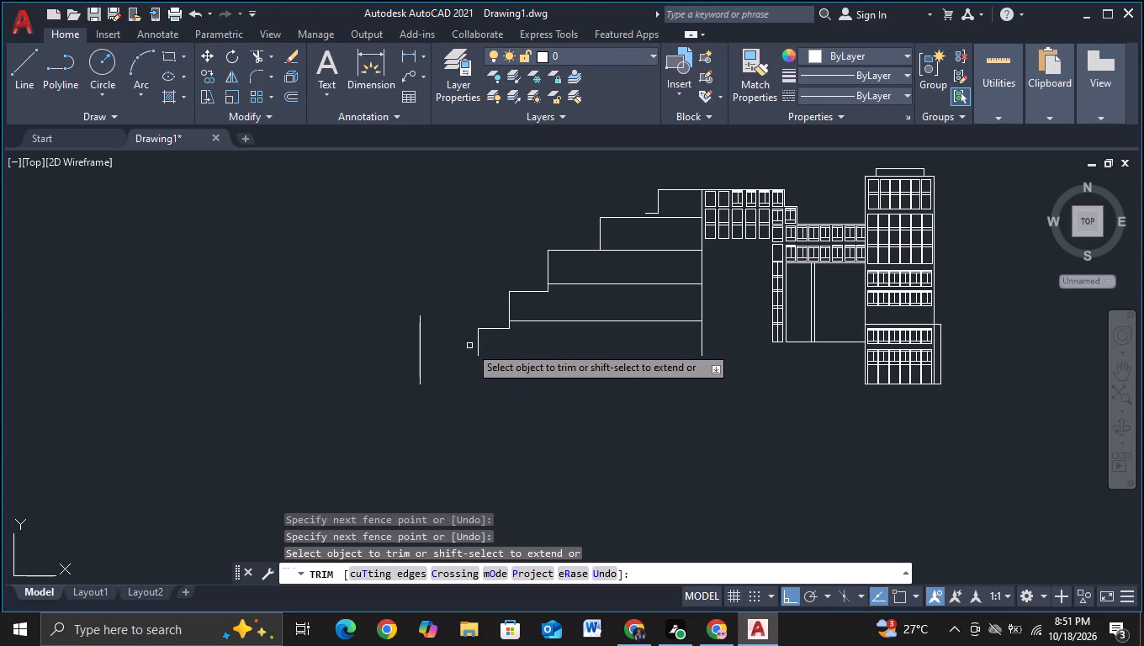
{"action": "left_click_drag", "start_coordinate": [469, 346], "coordinate": [522, 352]}
Trim the stub of the third terrace's left edge that extends below its raised floor line.
{"action": "middle_click_drag", "start_coordinate": [612, 367], "coordinate": [568, 417]}
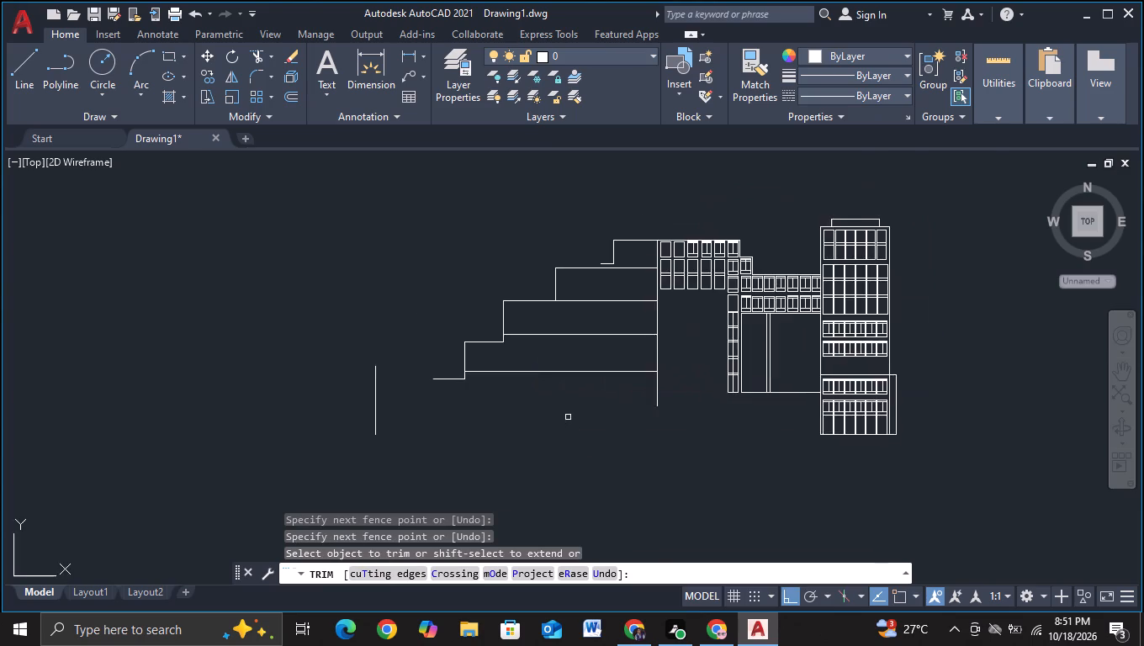
{"action": "scroll", "coordinate": [564, 408], "scroll_direction": "up", "scroll_amount": 2}
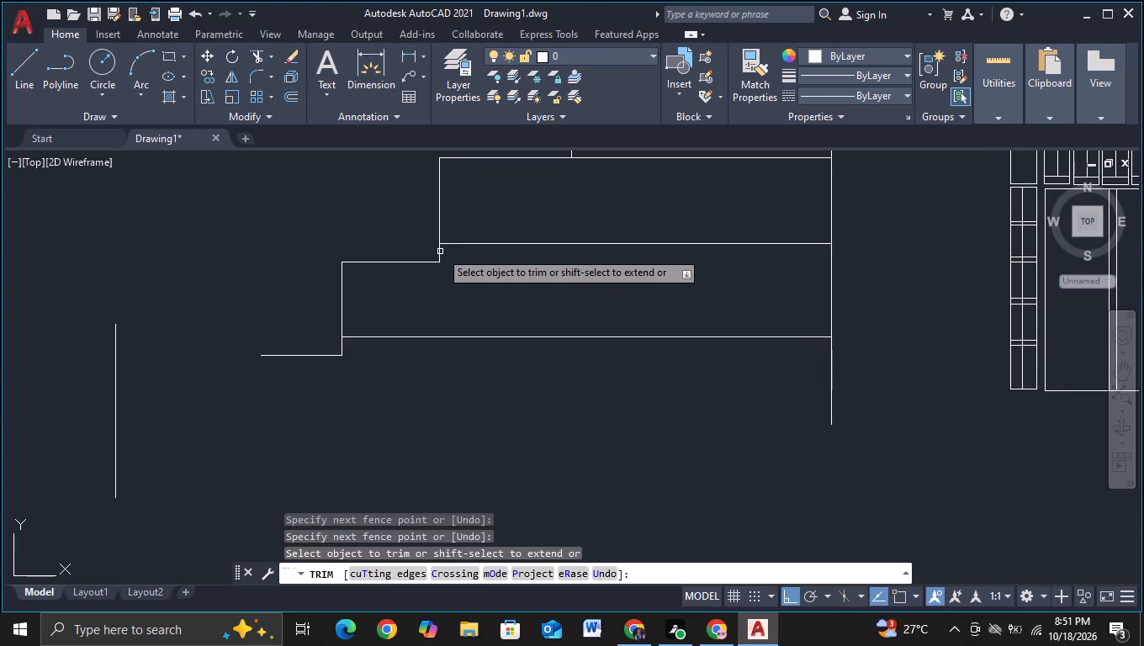
{"action": "left_click", "coordinate": [441, 250]}
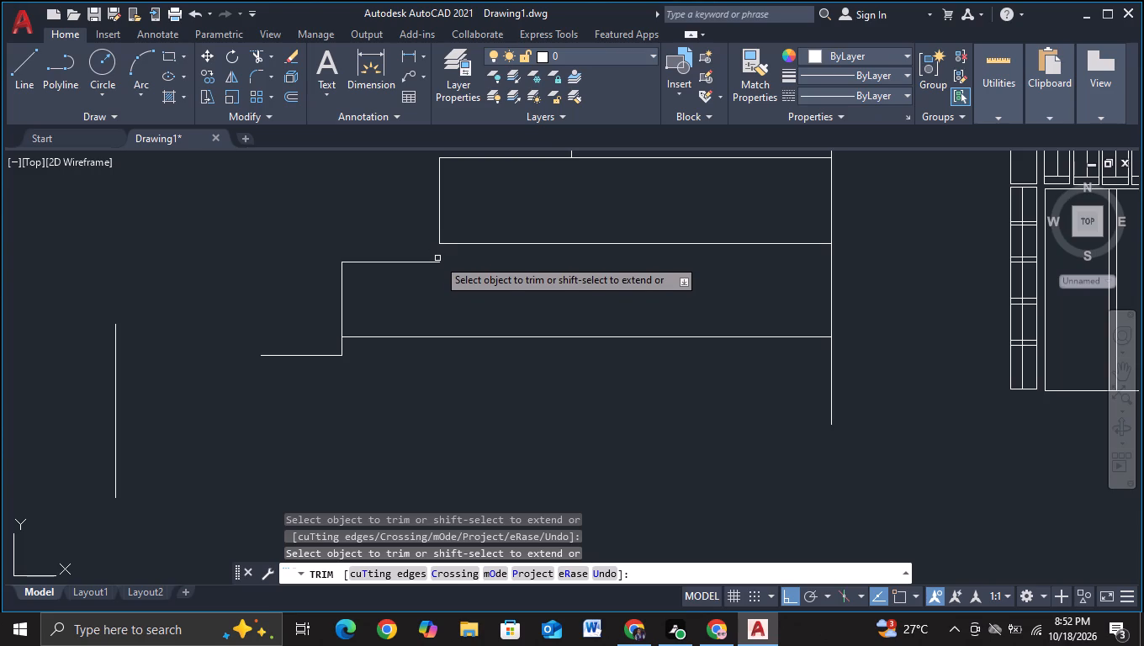
Remove the fourth terrace's step, floor and left edge lines together with the fifth terrace's leftover step line.
{"action": "left_click", "coordinate": [437, 262]}
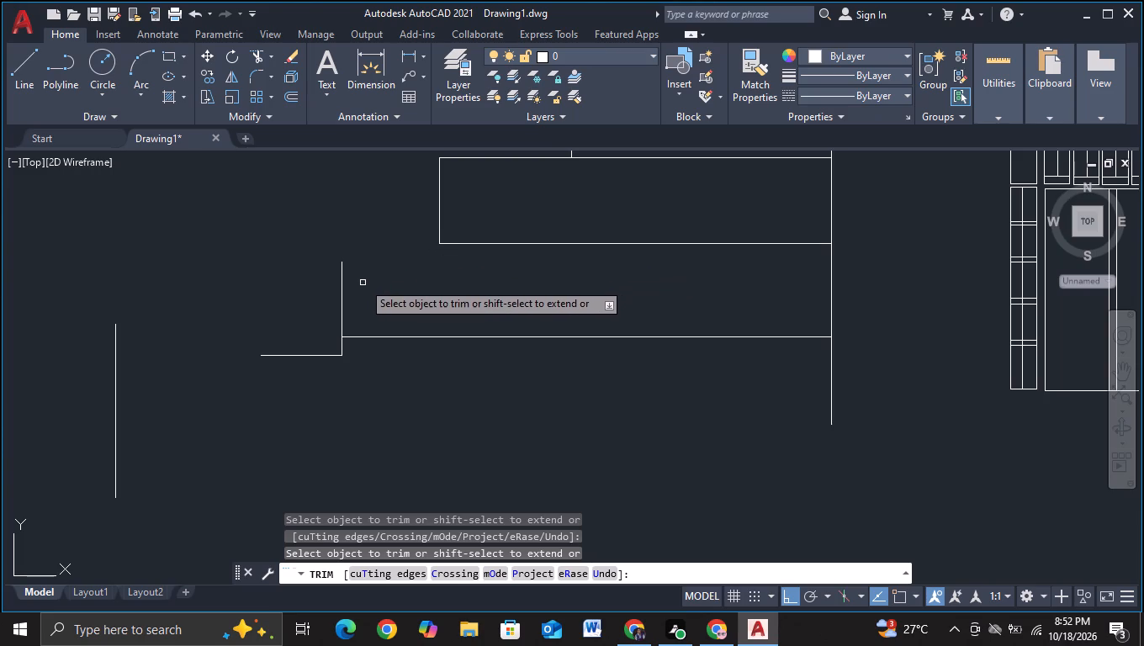
{"action": "scroll", "coordinate": [492, 306], "scroll_direction": "down", "scroll_amount": 1}
{"action": "middle_click_drag", "start_coordinate": [514, 312], "coordinate": [507, 342]}
{"action": "left_click_drag", "start_coordinate": [490, 356], "coordinate": [467, 375]}
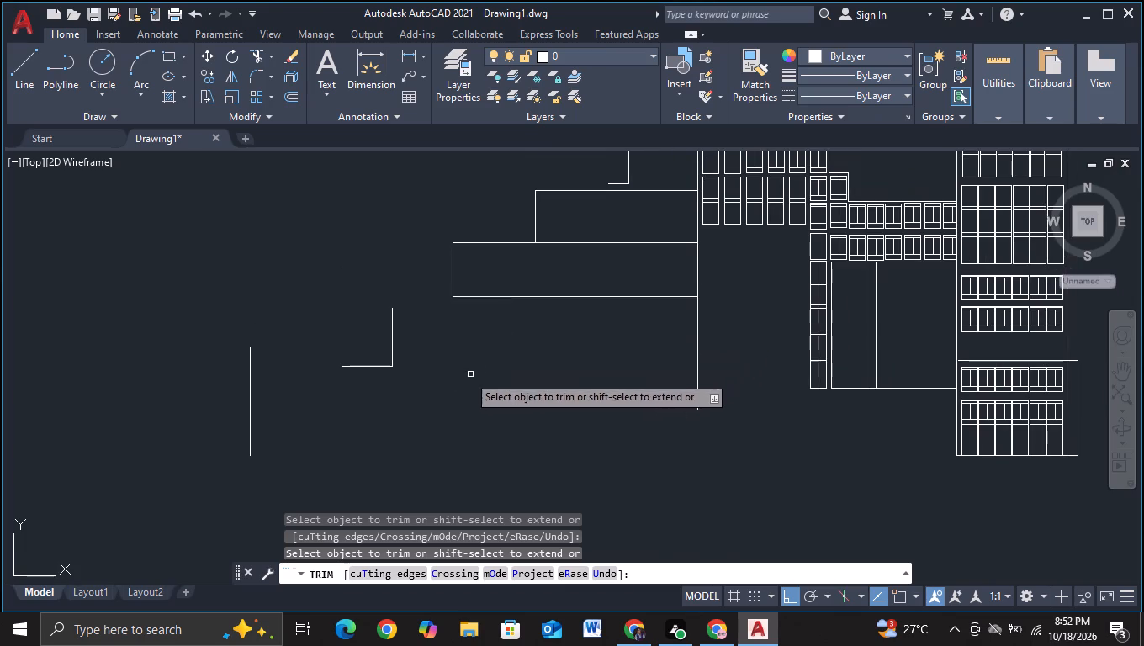
{"action": "left_click_drag", "start_coordinate": [467, 375], "coordinate": [341, 377]}
{"action": "left_click_drag", "start_coordinate": [380, 331], "coordinate": [372, 389]}
{"action": "left_click_drag", "start_coordinate": [386, 308], "coordinate": [342, 350]}
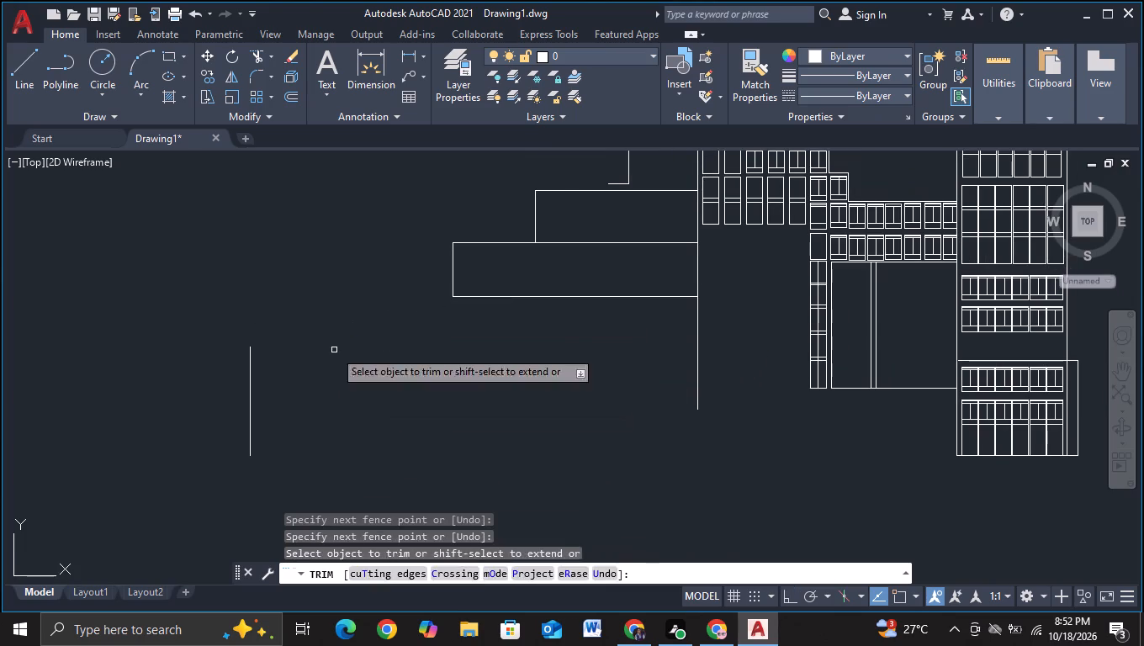
{"action": "key", "text": "Escape"}
Draw a new fourth terrace from the third's lower-left corner, about 36 left and 31 down, with its bottom line trimmed at the wall.
{"action": "left_click", "coordinate": [18, 77]}
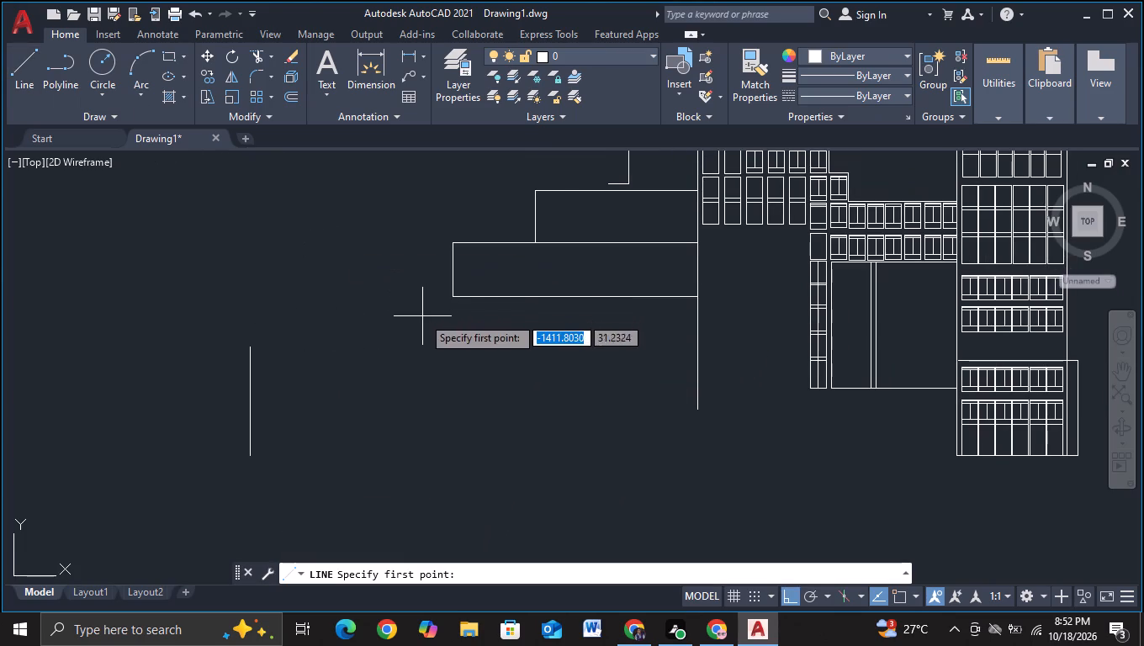
{"action": "key", "text": "F3"}
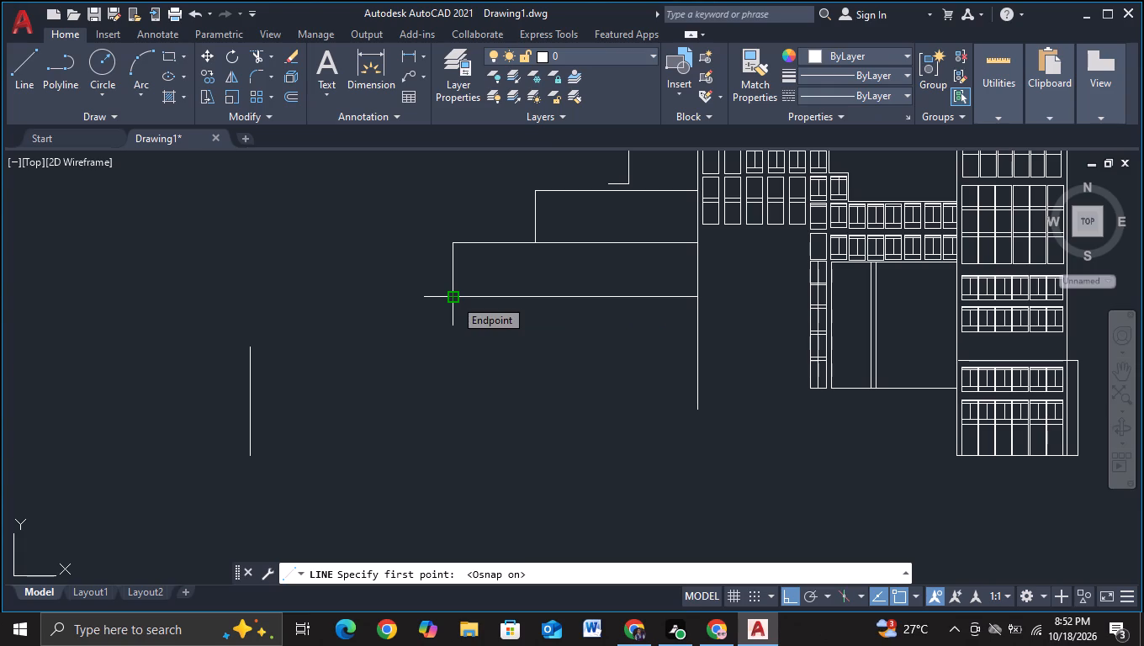
{"action": "left_click", "coordinate": [454, 299]}
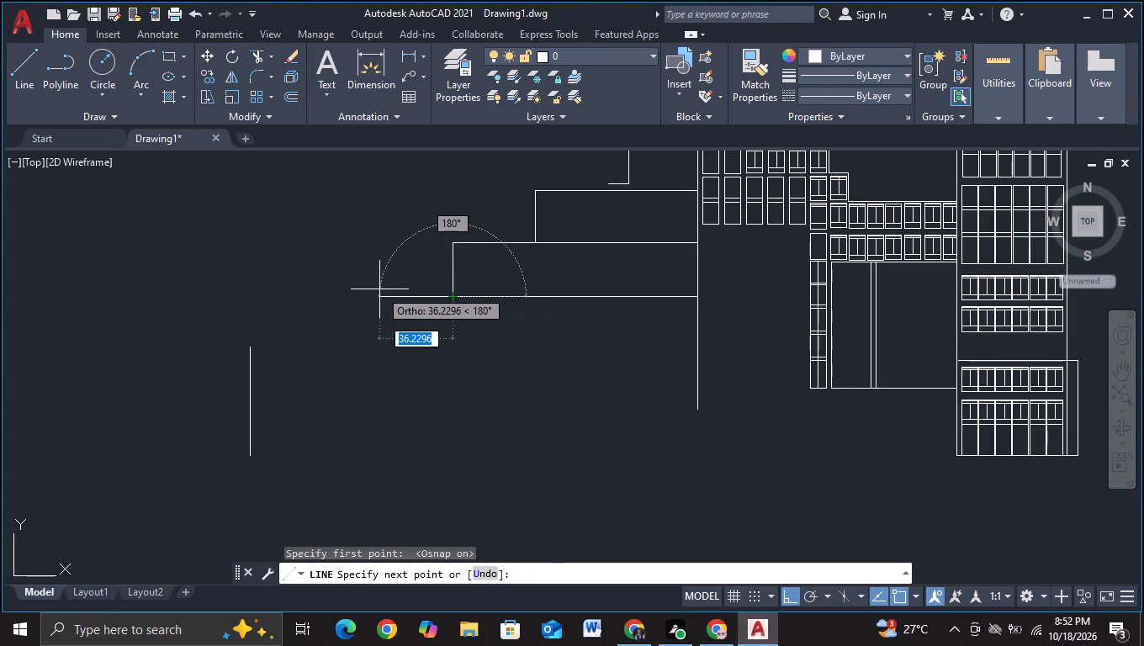
{"action": "left_click", "coordinate": [379, 289]}
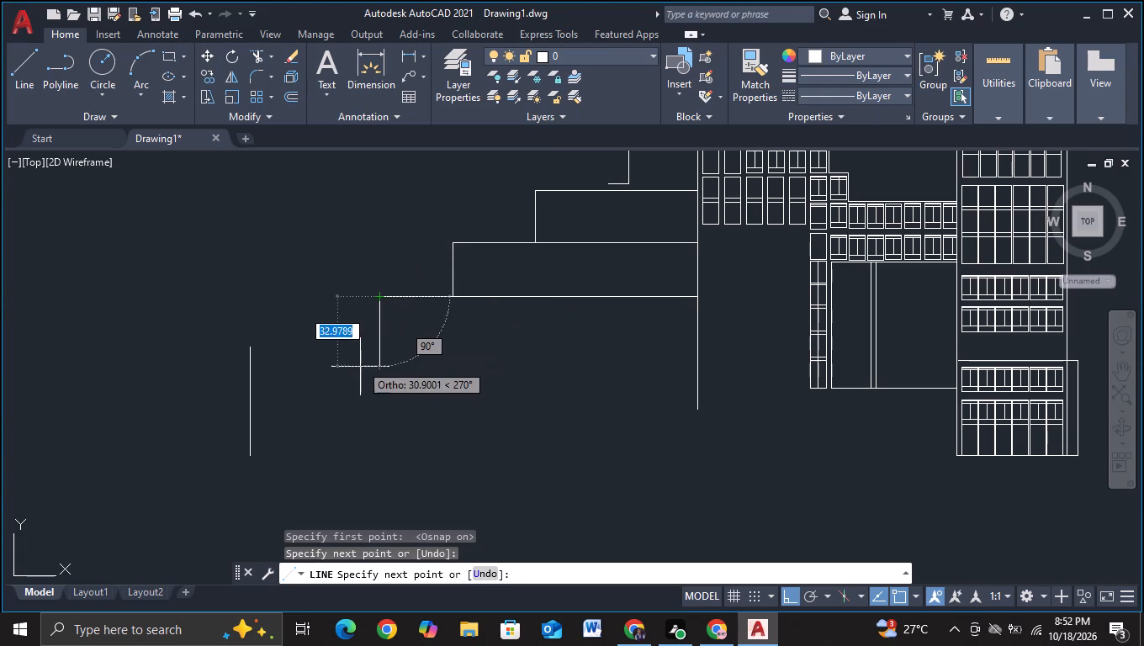
{"action": "left_click", "coordinate": [365, 360]}
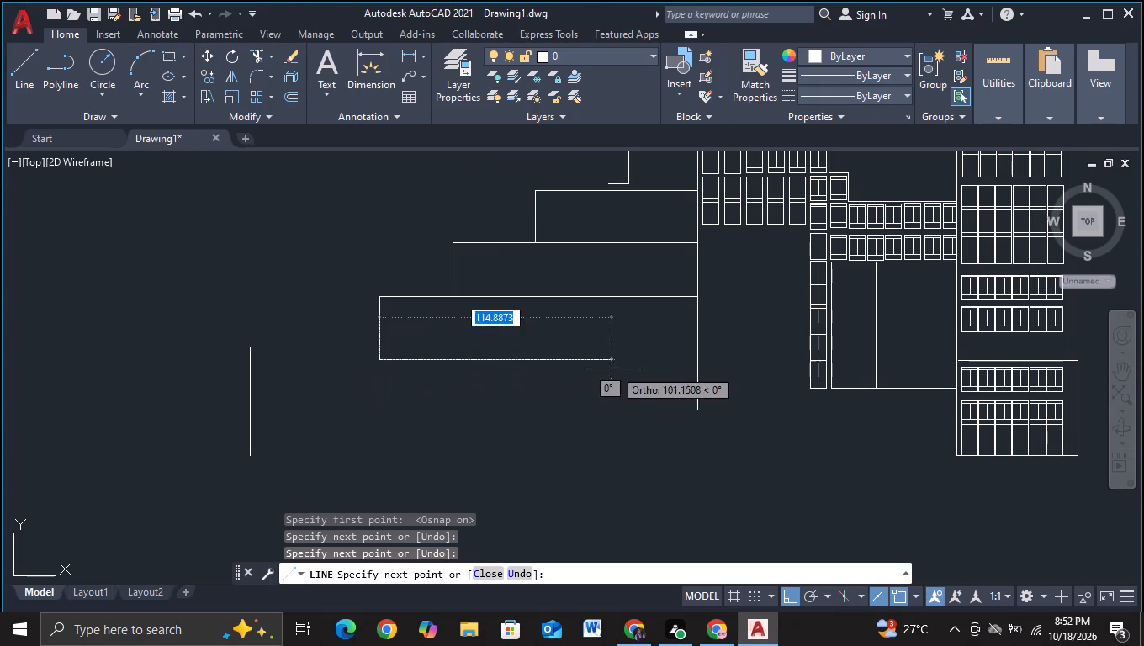
{"action": "left_click", "coordinate": [723, 367]}
{"action": "key", "text": "Escape"}
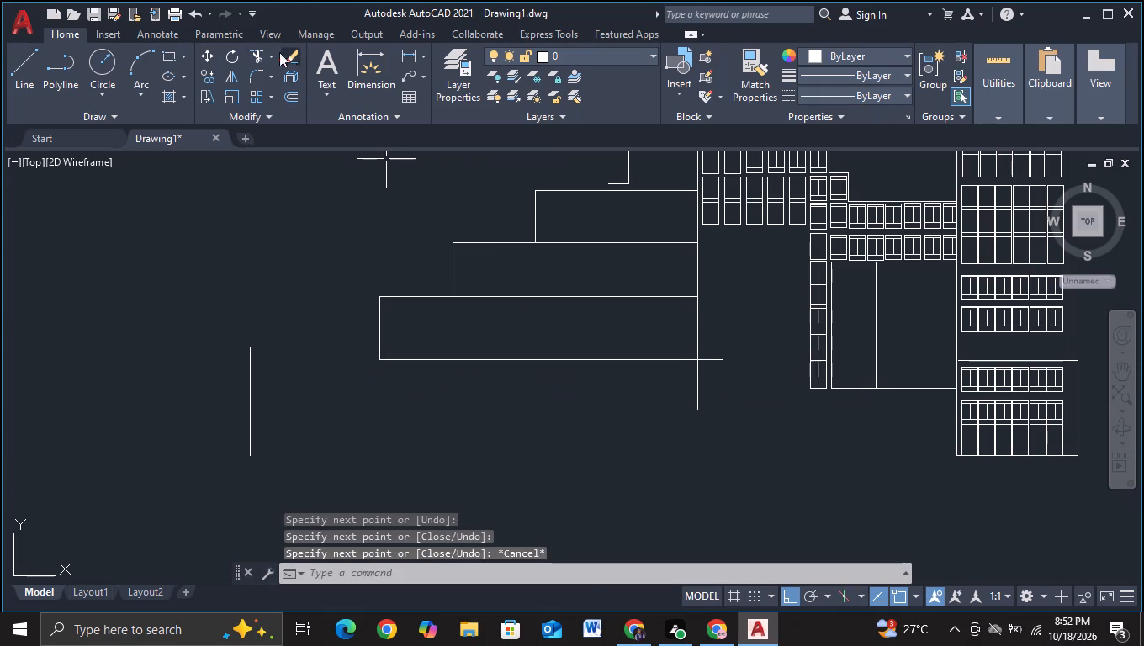
{"action": "left_click", "coordinate": [254, 54]}
{"action": "left_click", "coordinate": [716, 359]}
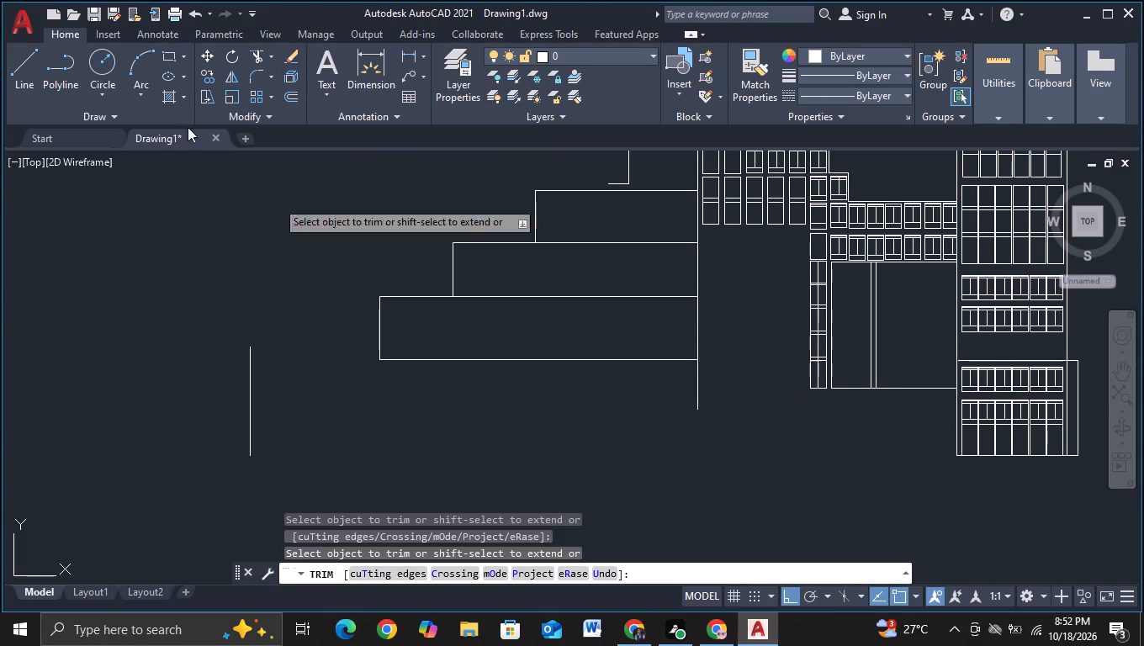
Draw a line about 20 long leftward from the fourth terrace's lower-left corner, continuing its bottom line.
{"action": "left_click", "coordinate": [36, 72]}
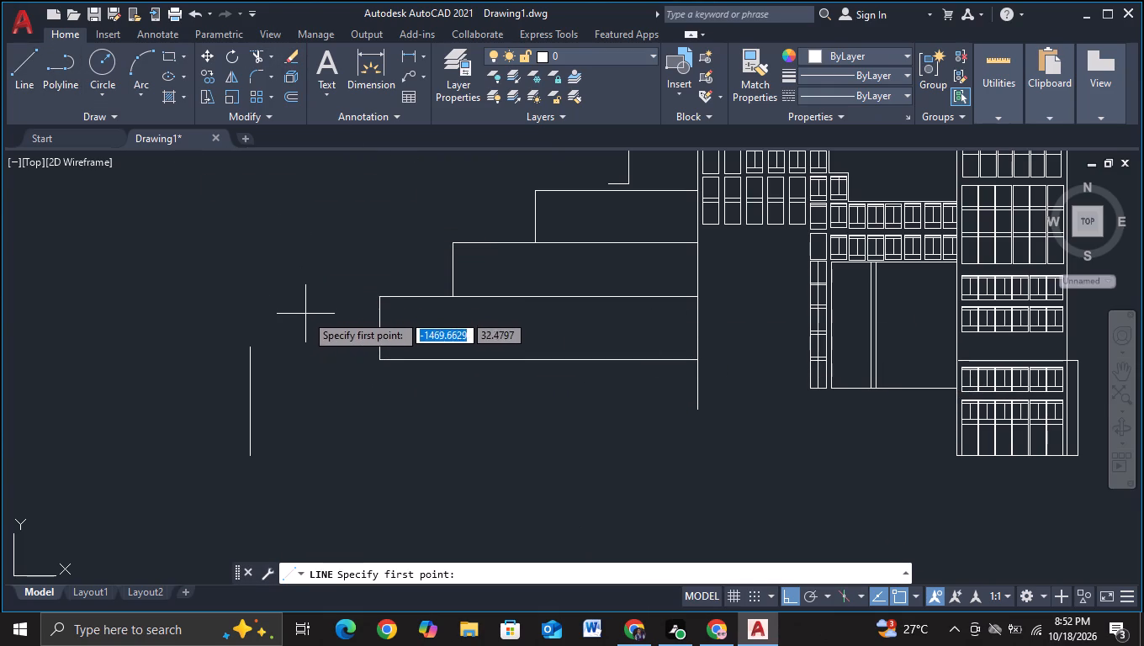
{"action": "left_click", "coordinate": [380, 363]}
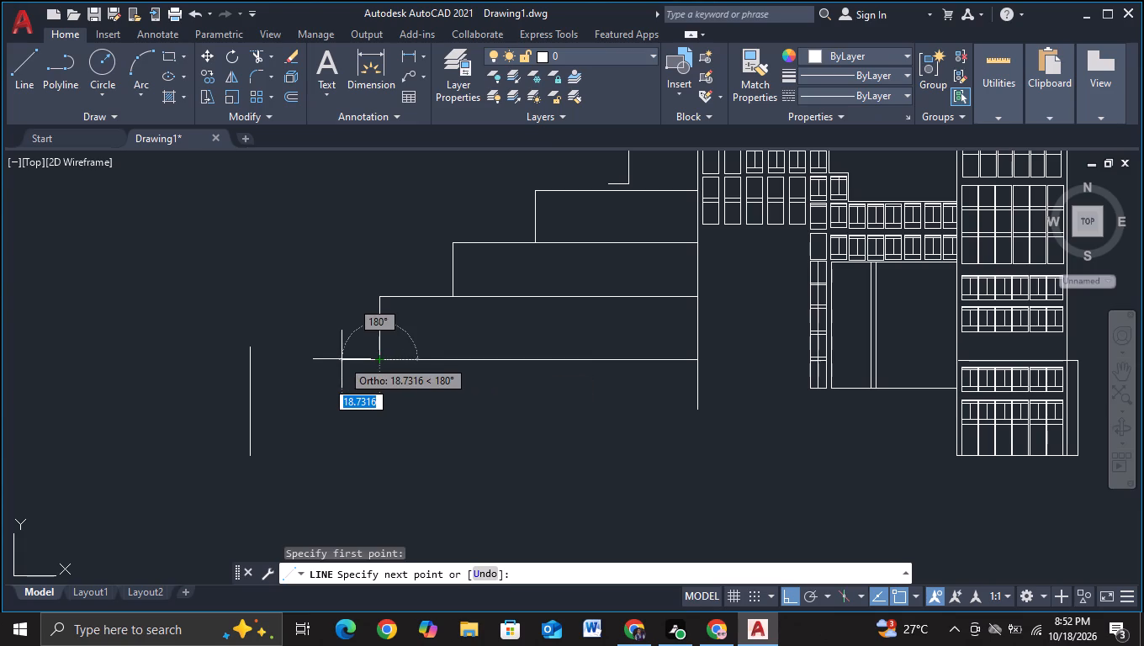
{"action": "left_click", "coordinate": [336, 358]}
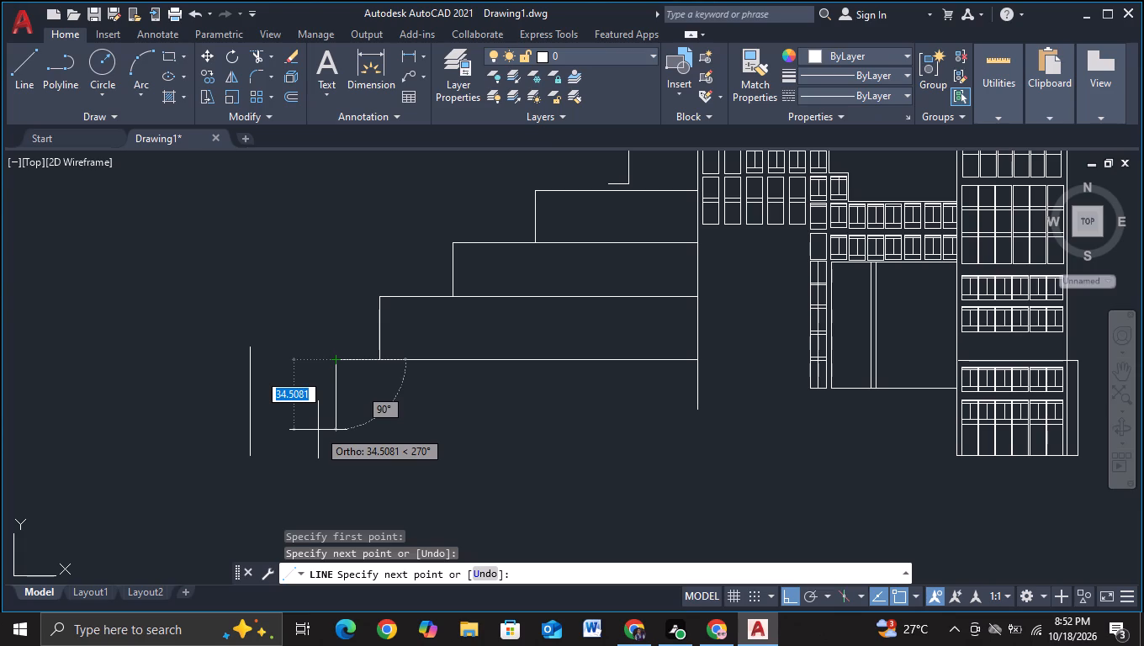
{"action": "key", "text": "Escape"}
Copy the right tower's lowest two-storey windowed block about 314 straight left, beneath the fourth terrace's extended bottom line.
{"action": "scroll", "coordinate": [336, 440], "scroll_direction": "down", "scroll_amount": 1}
{"action": "middle_click_drag", "start_coordinate": [502, 515], "coordinate": [509, 511]}
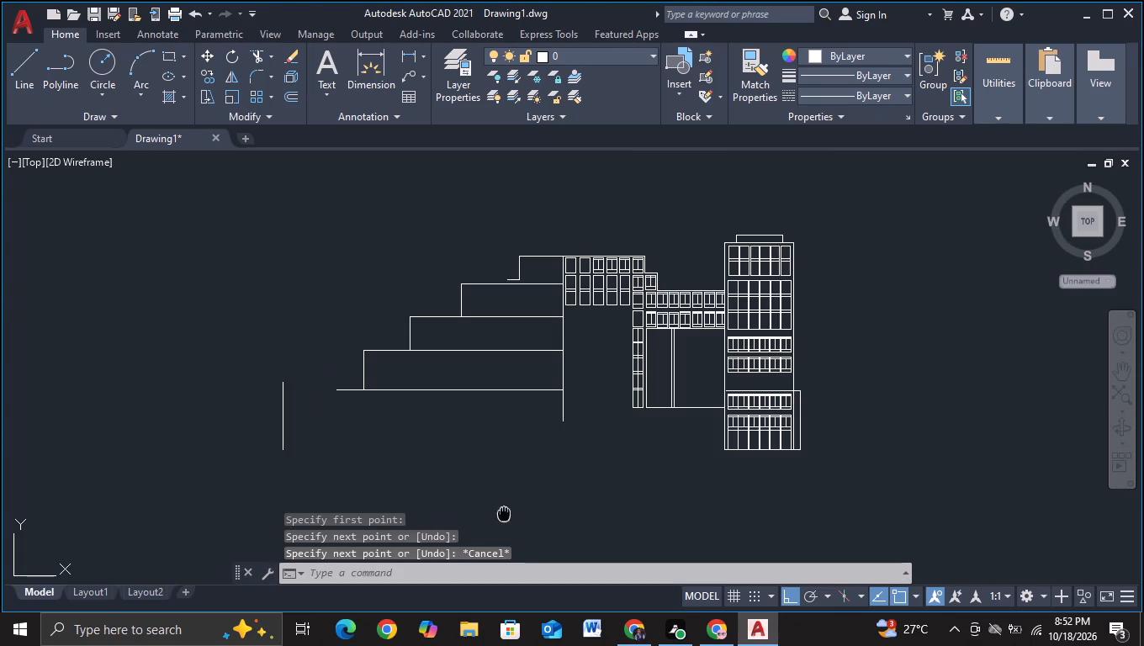
{"action": "middle_click_drag", "start_coordinate": [509, 511], "coordinate": [522, 479]}
{"action": "scroll", "coordinate": [609, 466], "scroll_direction": "up", "scroll_amount": 1}
{"action": "left_click", "coordinate": [796, 277]}
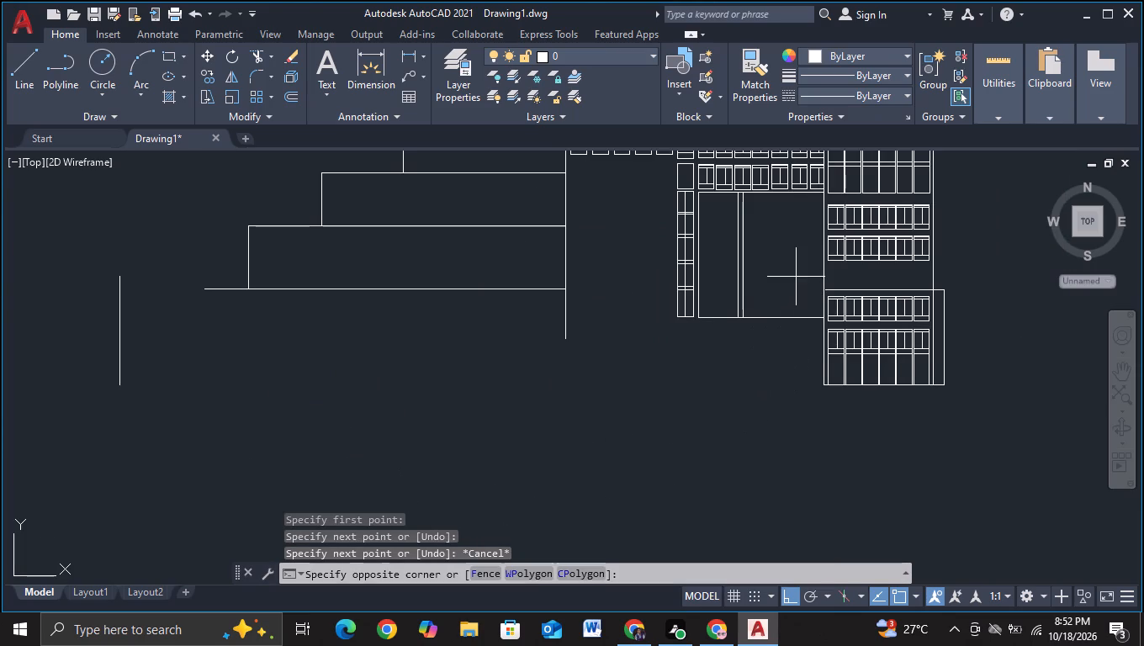
{"action": "left_click", "coordinate": [957, 410]}
{"action": "key", "text": "c"}
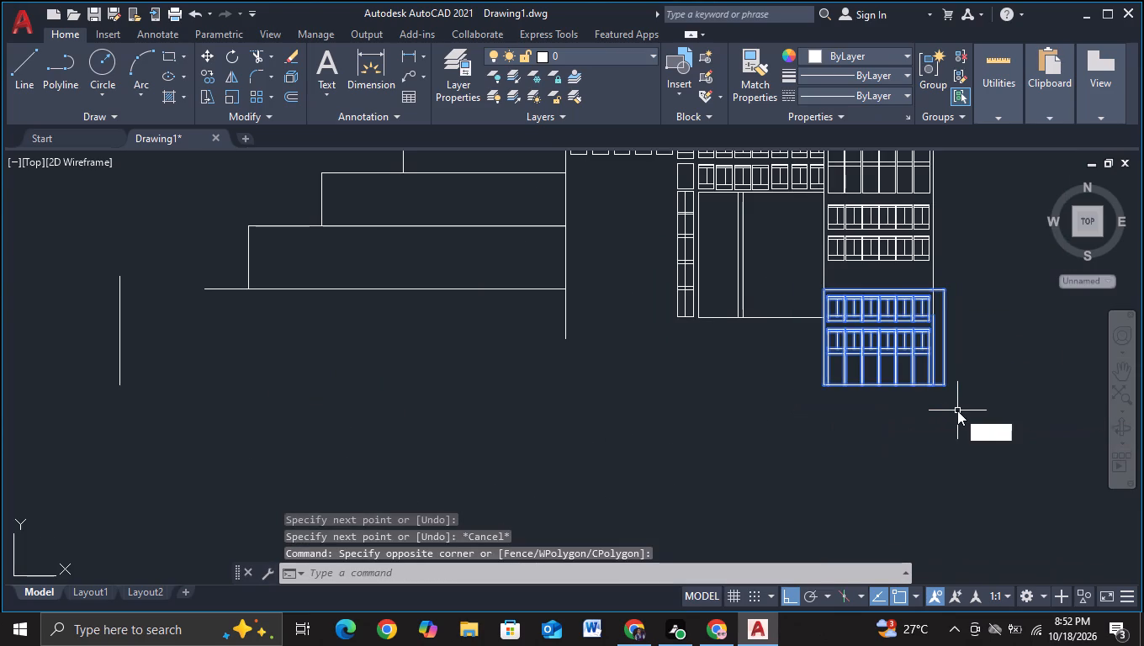
{"action": "left_click", "coordinate": [935, 462]}
{"action": "left_click", "coordinate": [884, 362]}
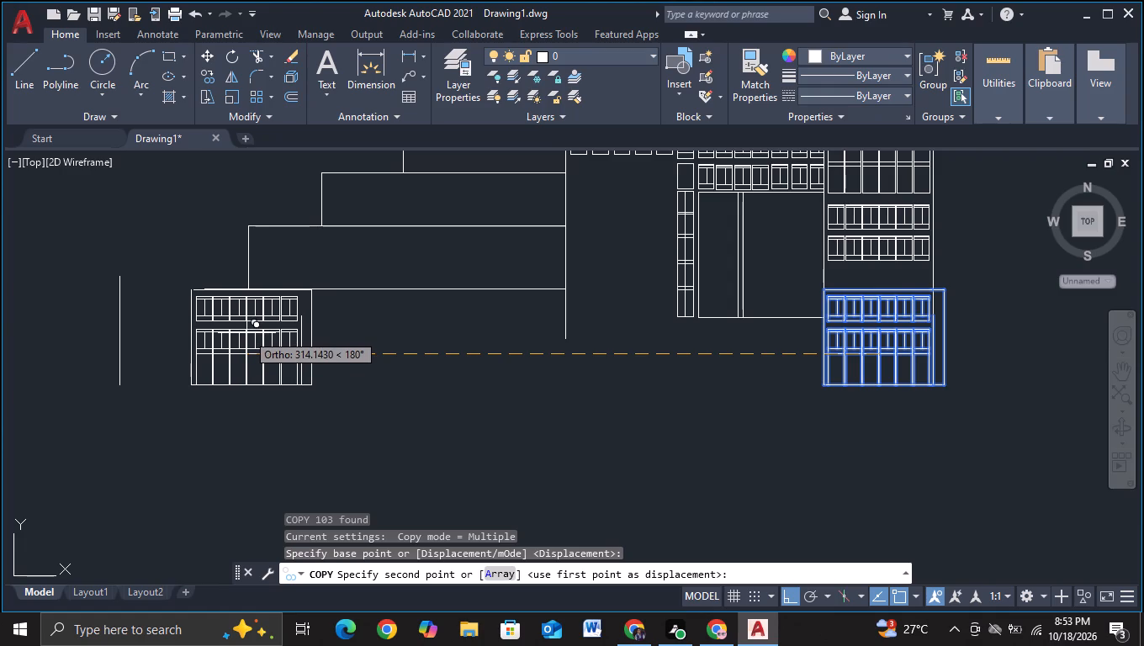
{"action": "left_click", "coordinate": [246, 333]}
{"action": "key", "text": "Escape"}
{"action": "scroll", "coordinate": [362, 327], "scroll_direction": "down", "scroll_amount": 1}
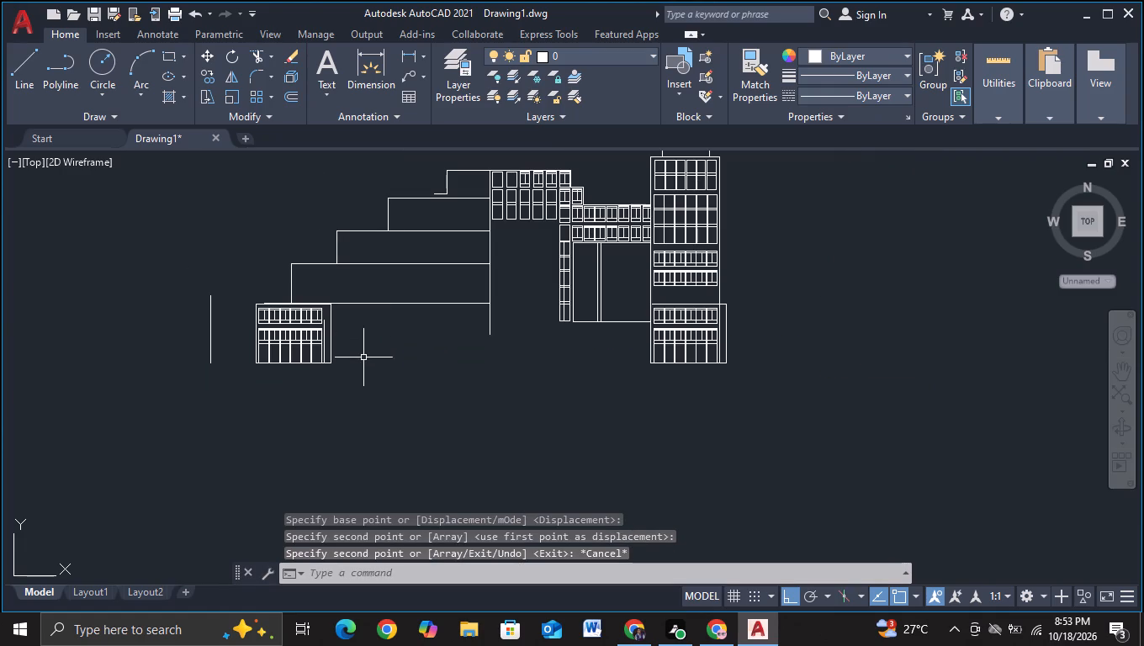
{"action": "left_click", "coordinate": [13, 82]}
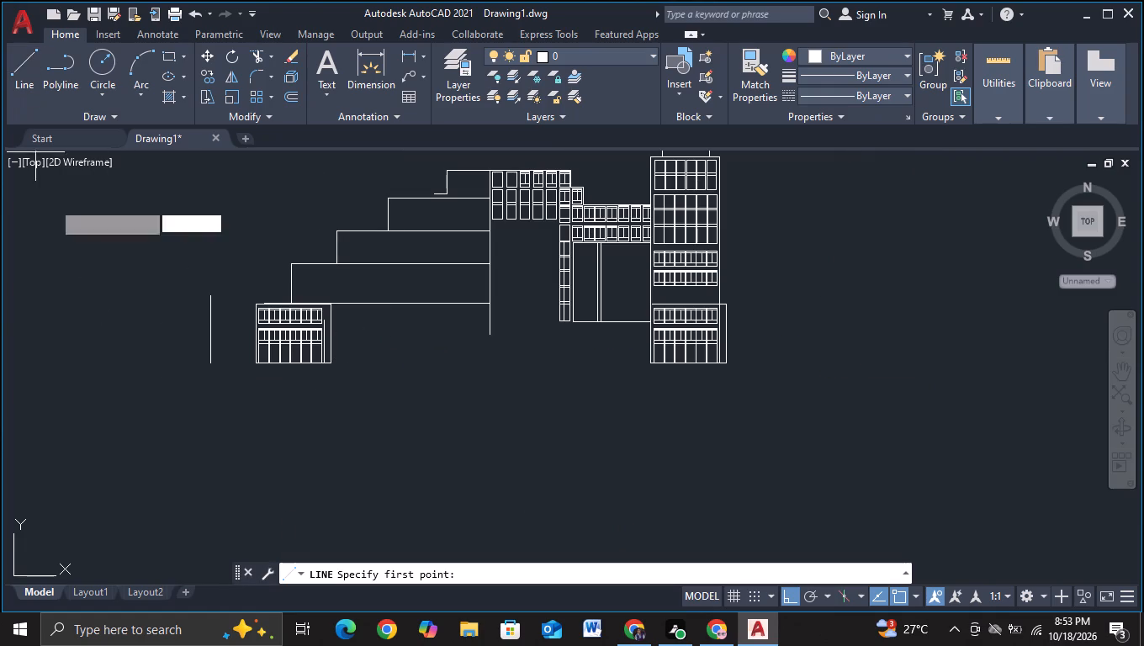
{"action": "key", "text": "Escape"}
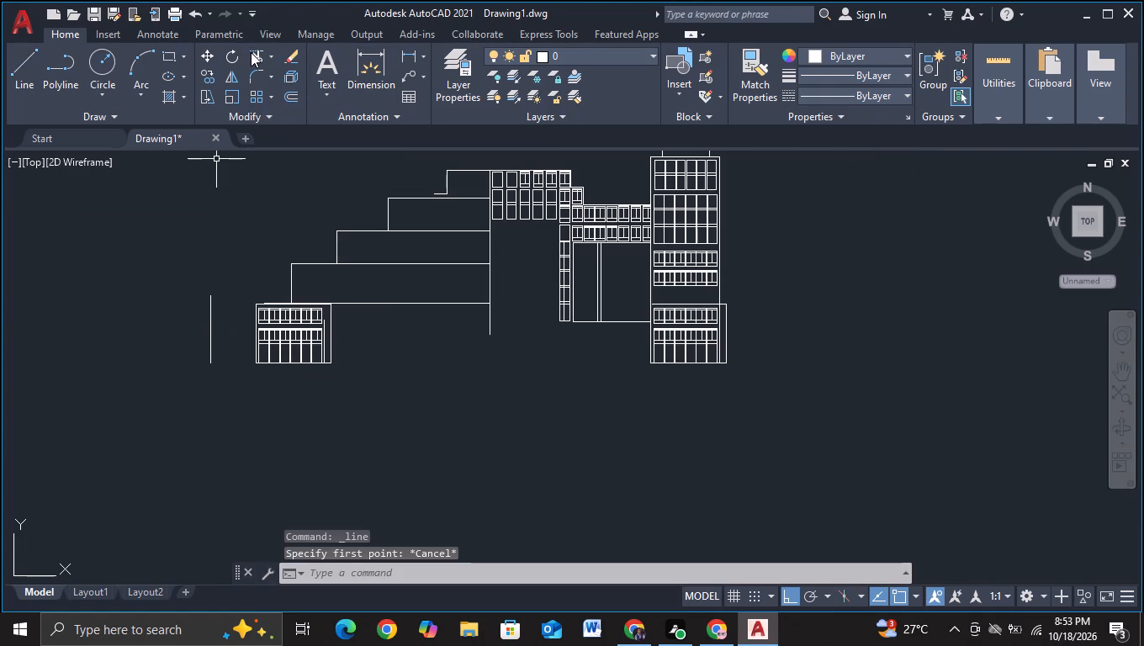
Trim away the stray vertical line standing left of the copied base block.
{"action": "left_click", "coordinate": [251, 52]}
{"action": "left_click_drag", "start_coordinate": [172, 316], "coordinate": [224, 310]}
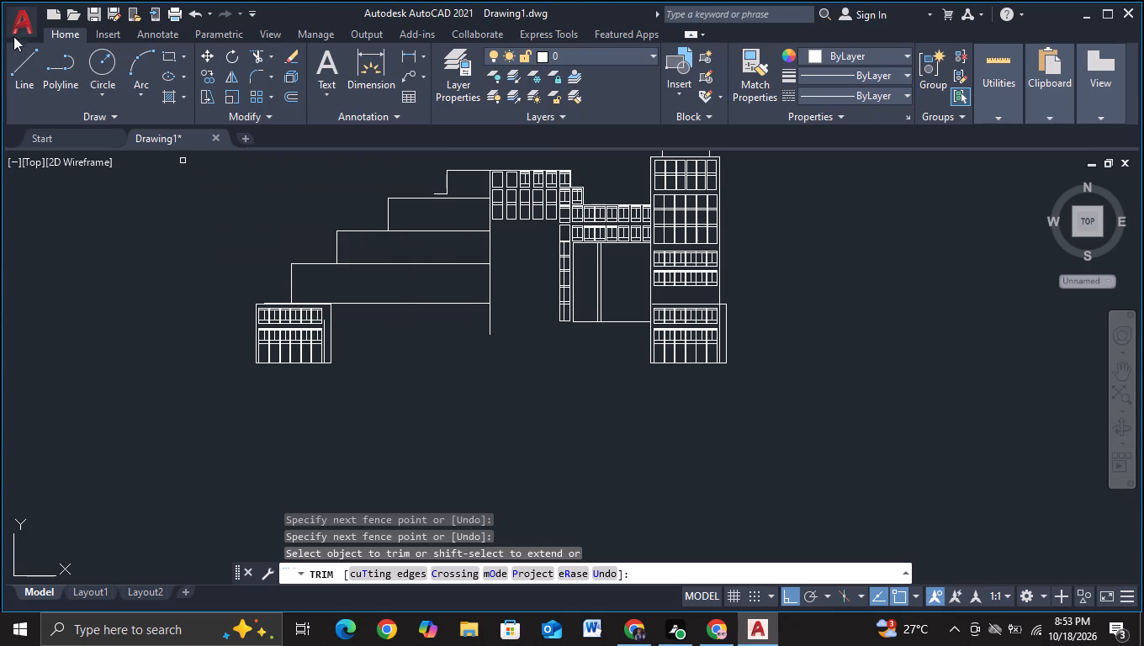
Draw a ground line at the copied base block's bottom, running out beyond it on the left and rightward past the tower.
{"action": "left_click", "coordinate": [17, 70]}
{"action": "scroll", "coordinate": [224, 354], "scroll_direction": "up", "scroll_amount": 1}
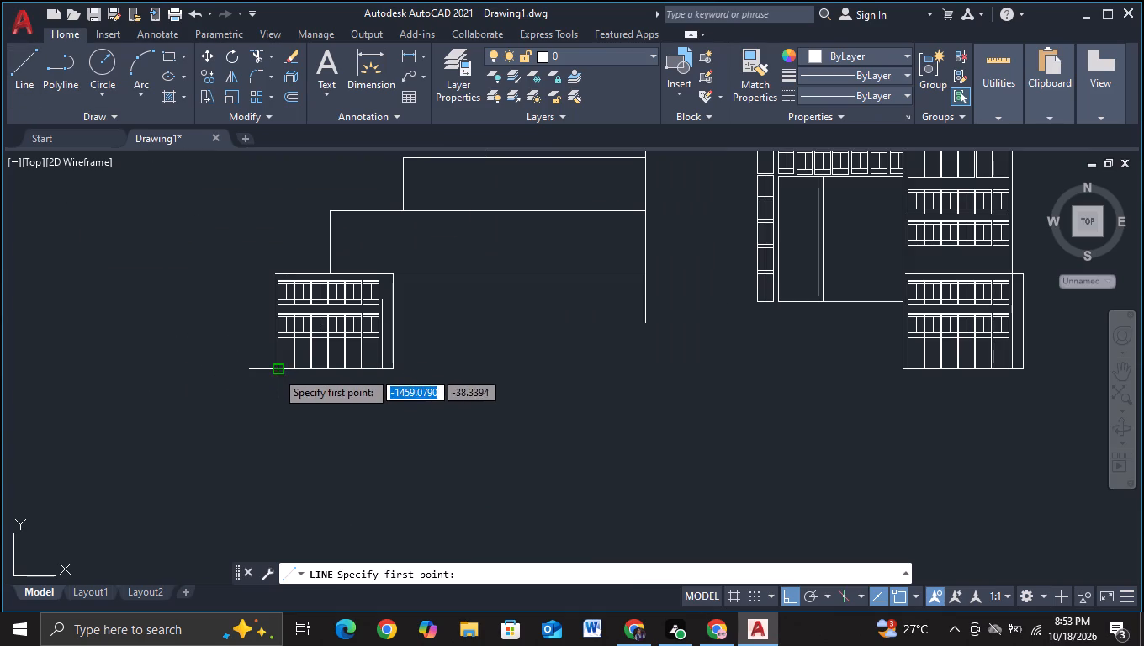
{"action": "left_click", "coordinate": [267, 371]}
{"action": "left_click", "coordinate": [116, 357]}
{"action": "key", "text": "Escape"}
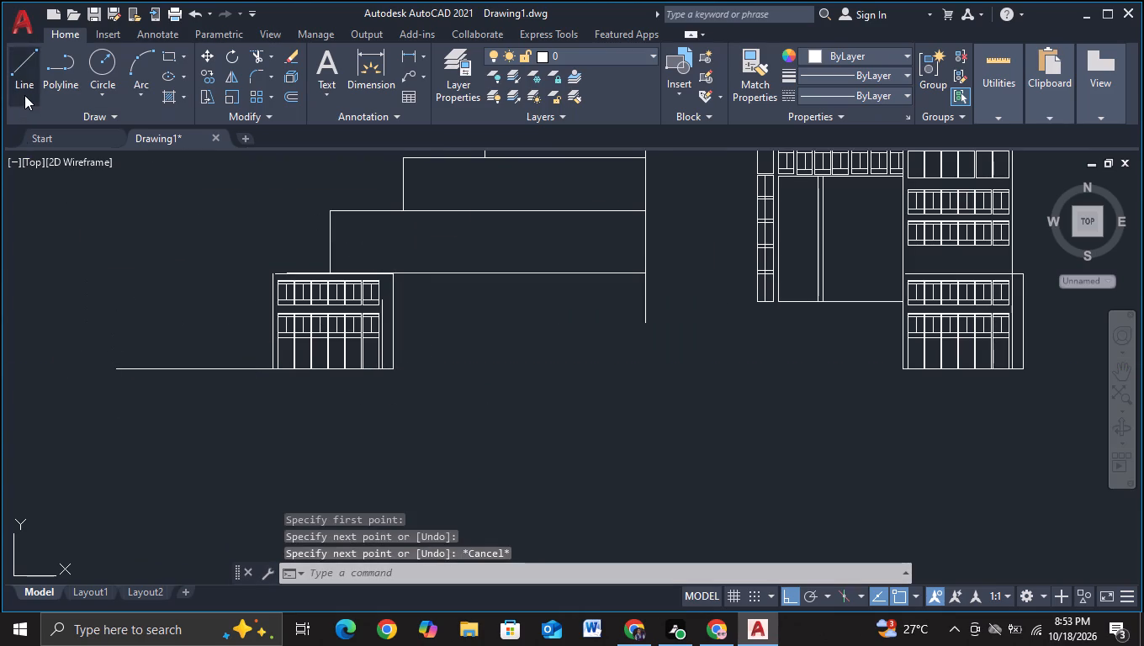
{"action": "left_click", "coordinate": [24, 95]}
{"action": "left_click", "coordinate": [395, 370]}
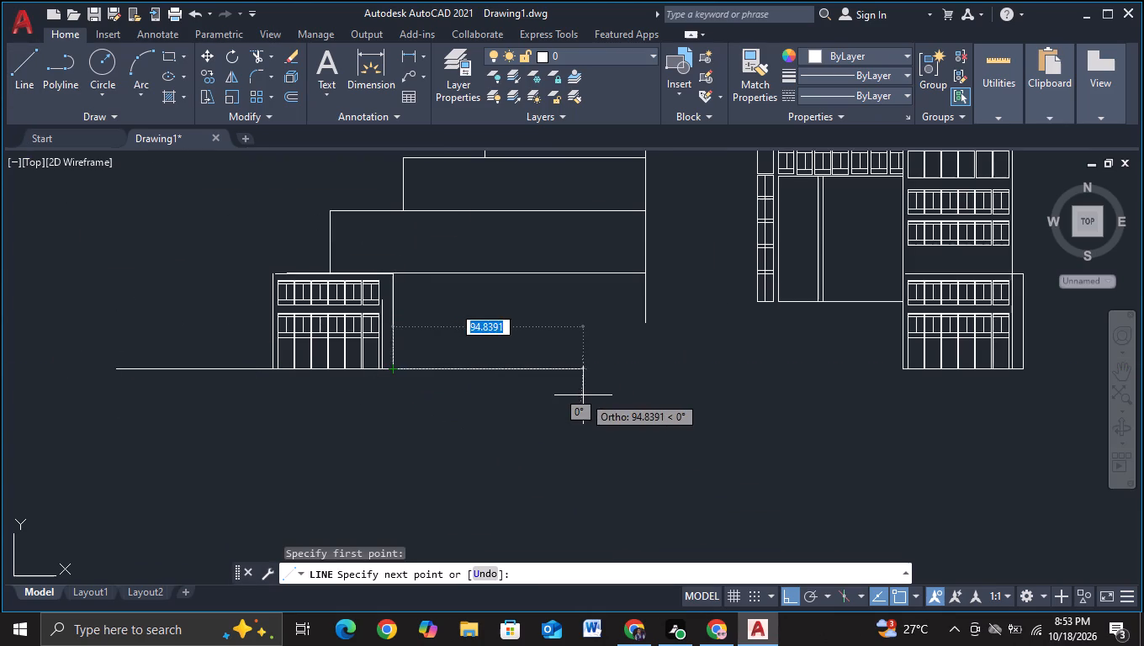
{"action": "middle_click_drag", "start_coordinate": [583, 395], "coordinate": [123, 414]}
{"action": "left_click", "coordinate": [713, 405]}
{"action": "key", "text": "Escape"}
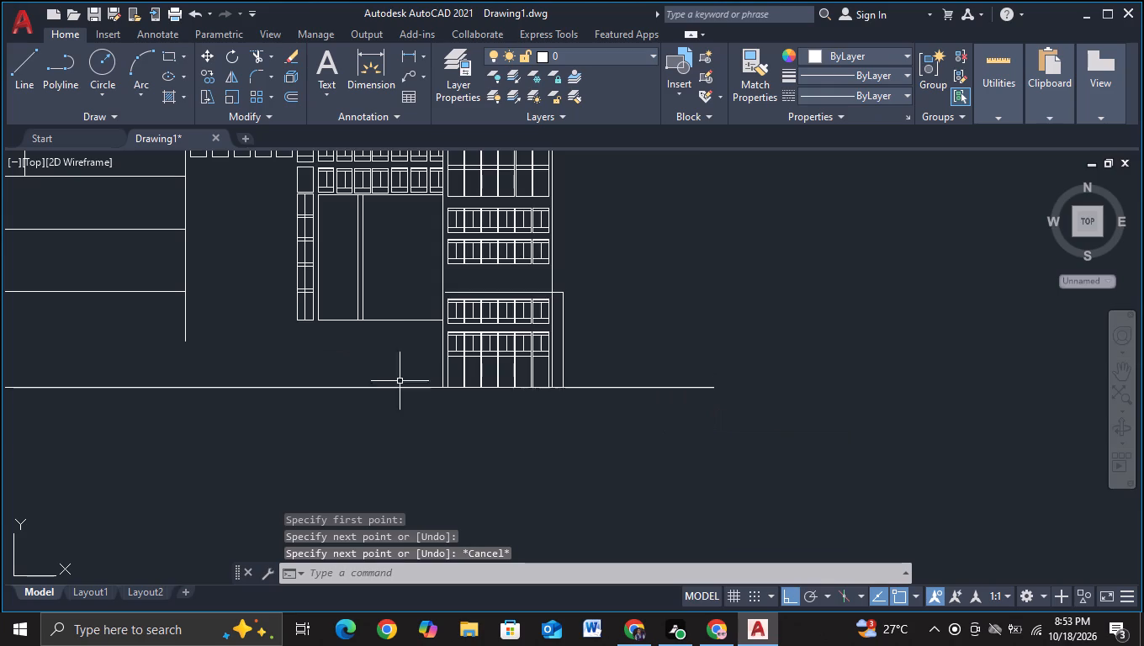
Trim off the fourth terrace's bottom-line extension where it projects left of the terrace's left edge.
{"action": "middle_click_drag", "start_coordinate": [336, 421], "coordinate": [898, 482]}
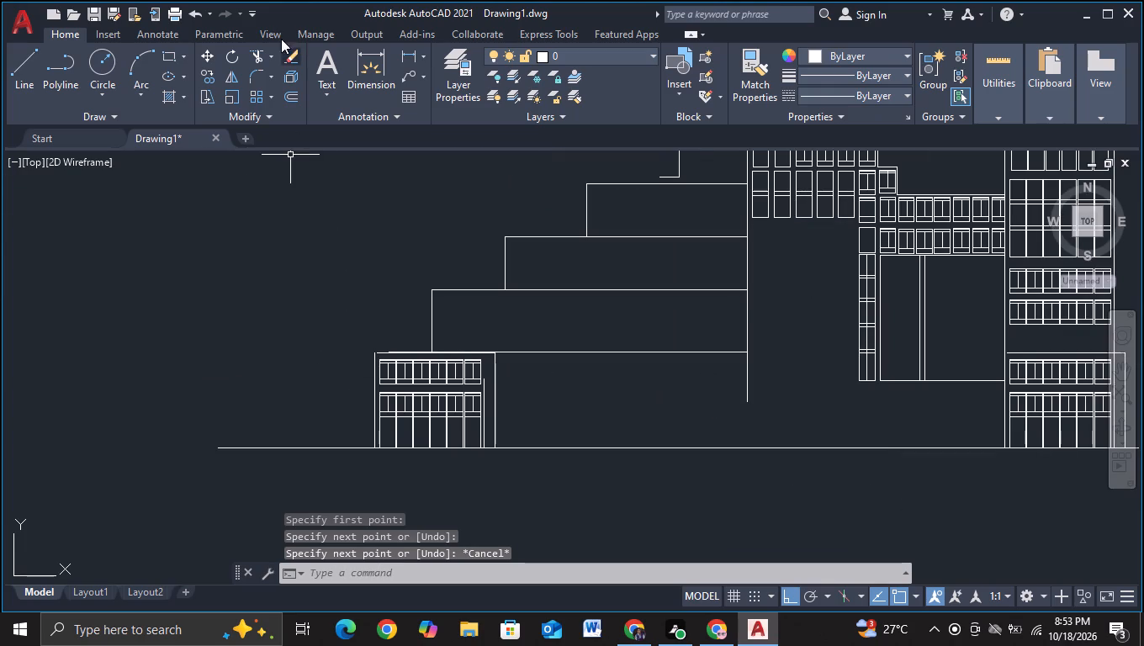
{"action": "left_click", "coordinate": [260, 56]}
{"action": "scroll", "coordinate": [359, 267], "scroll_direction": "up", "scroll_amount": 3}
{"action": "middle_click_drag", "start_coordinate": [361, 413], "coordinate": [335, 131]}
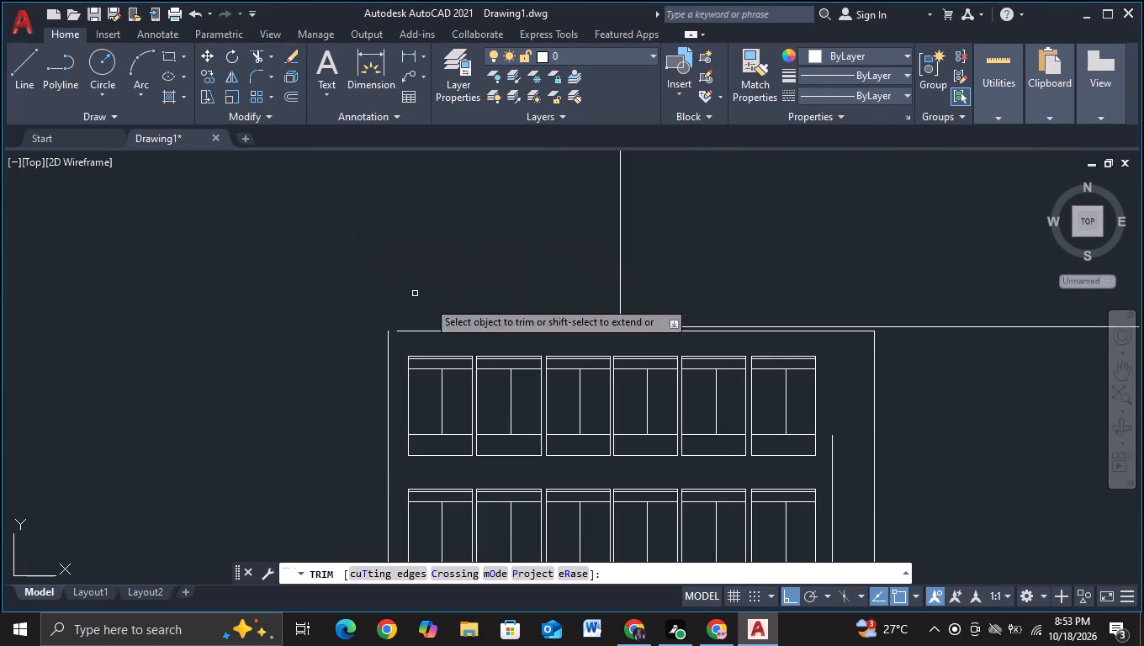
{"action": "left_click", "coordinate": [539, 325]}
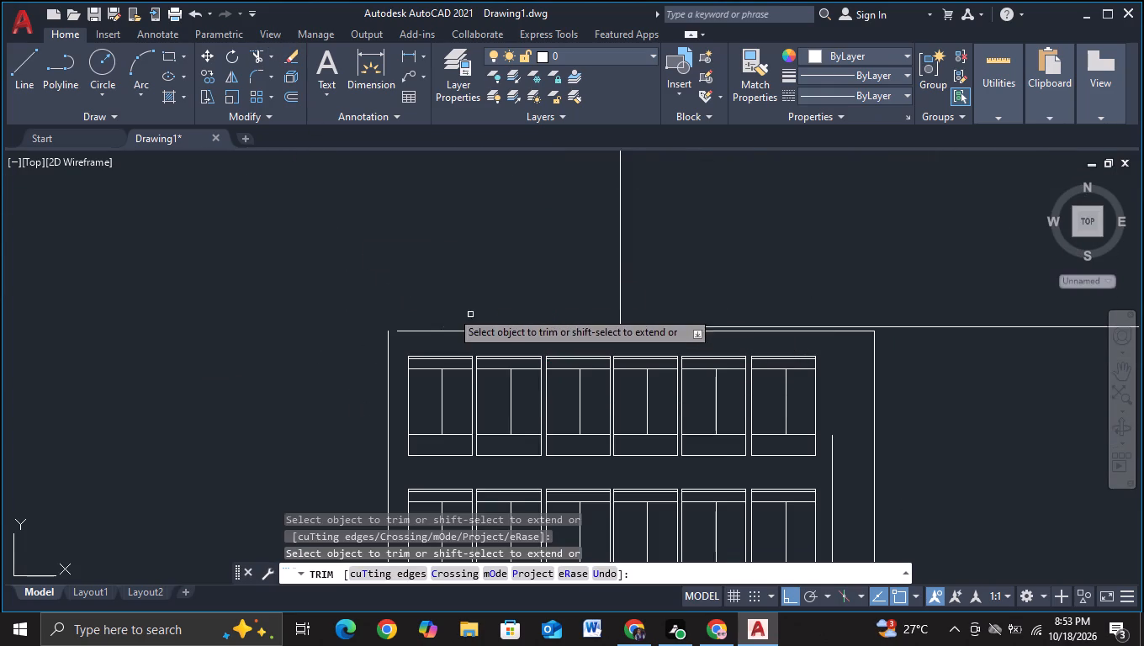
{"action": "key", "text": "Escape"}
Extend the top lines of the copied base block and the tower's lowest block to meet their left edges.
{"action": "key", "text": "e"}
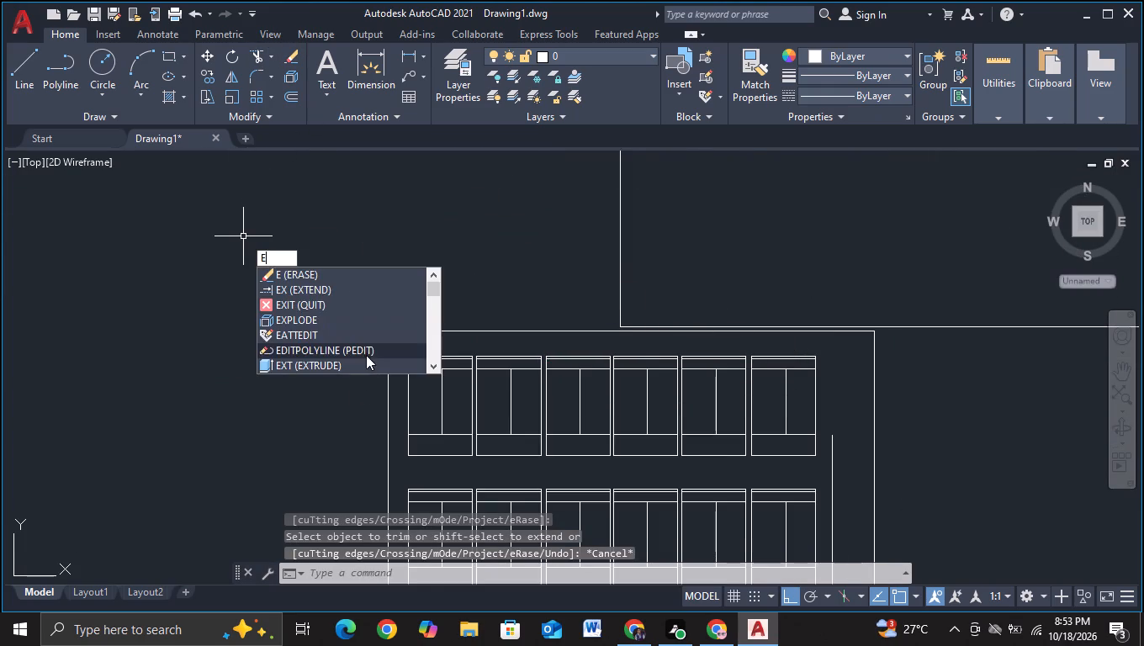
{"action": "left_click", "coordinate": [350, 289]}
{"action": "left_click", "coordinate": [398, 332]}
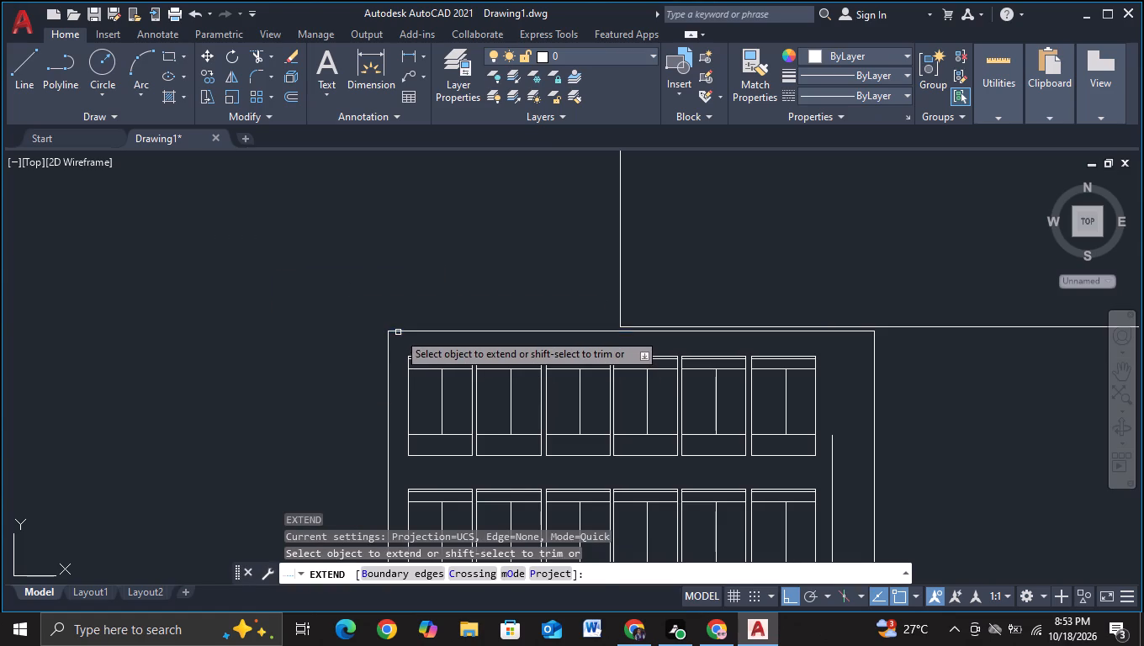
{"action": "scroll", "coordinate": [707, 405], "scroll_direction": "down", "scroll_amount": 2}
{"action": "middle_click_drag", "start_coordinate": [908, 475], "coordinate": [154, 397]}
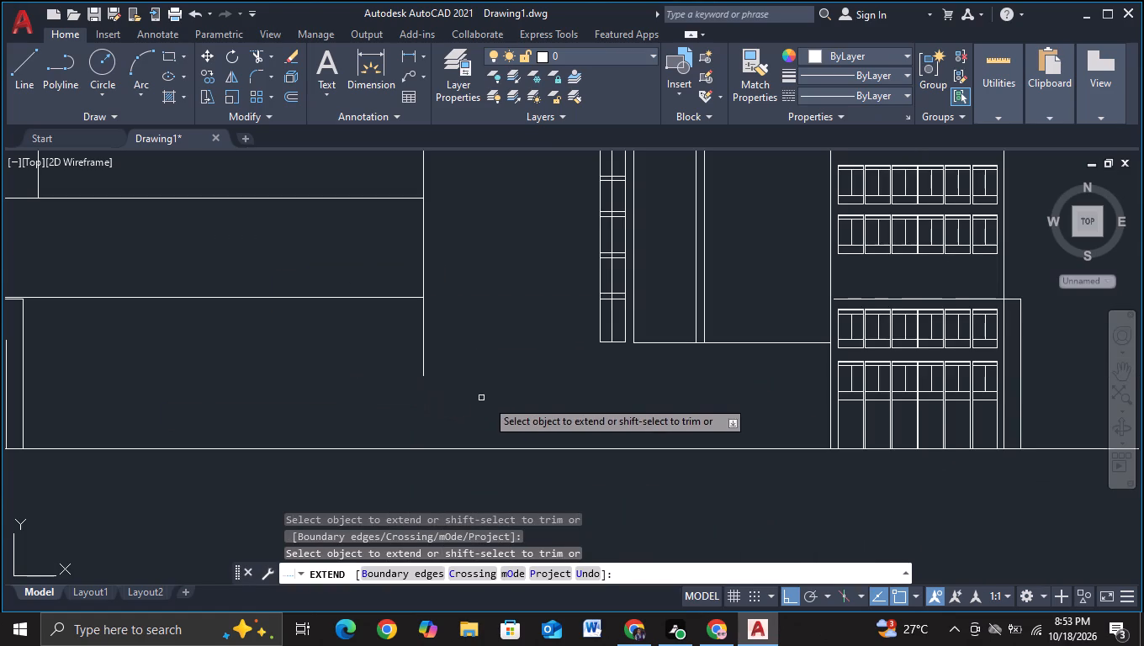
{"action": "middle_click_drag", "start_coordinate": [491, 400], "coordinate": [0, 383]}
{"action": "scroll", "coordinate": [205, 342], "scroll_direction": "up", "scroll_amount": 2}
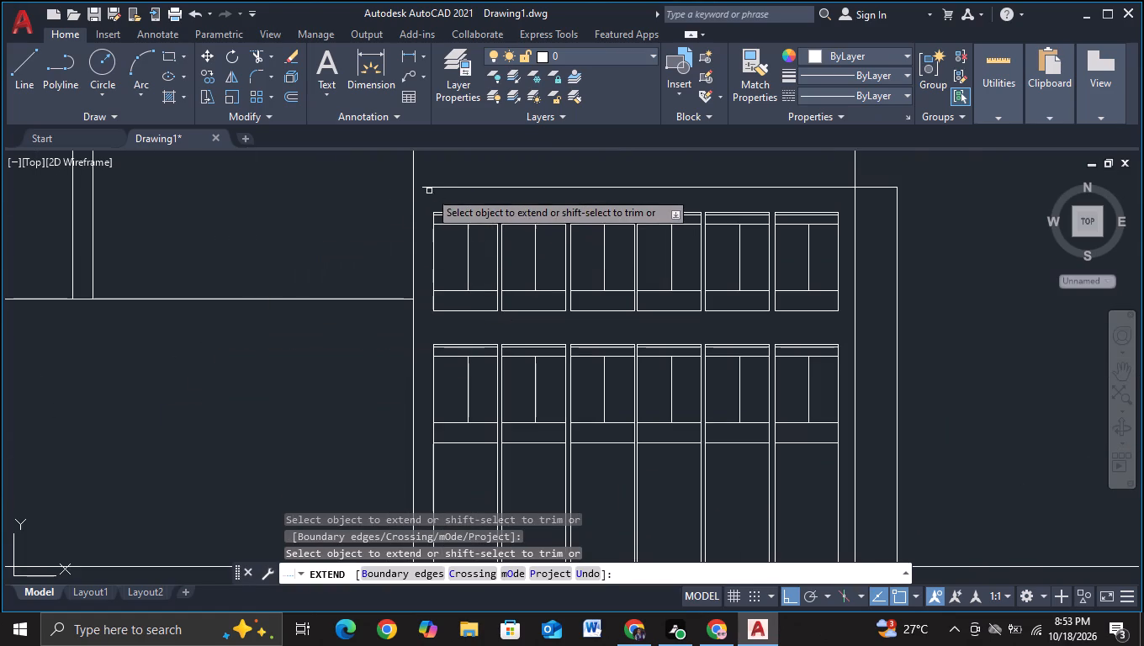
{"action": "left_click", "coordinate": [426, 188]}
{"action": "key", "text": "Escape"}
Trim away the short horizontal stub at the lower end of the topmost terrace's left edge.
{"action": "scroll", "coordinate": [287, 313], "scroll_direction": "down", "scroll_amount": 2}
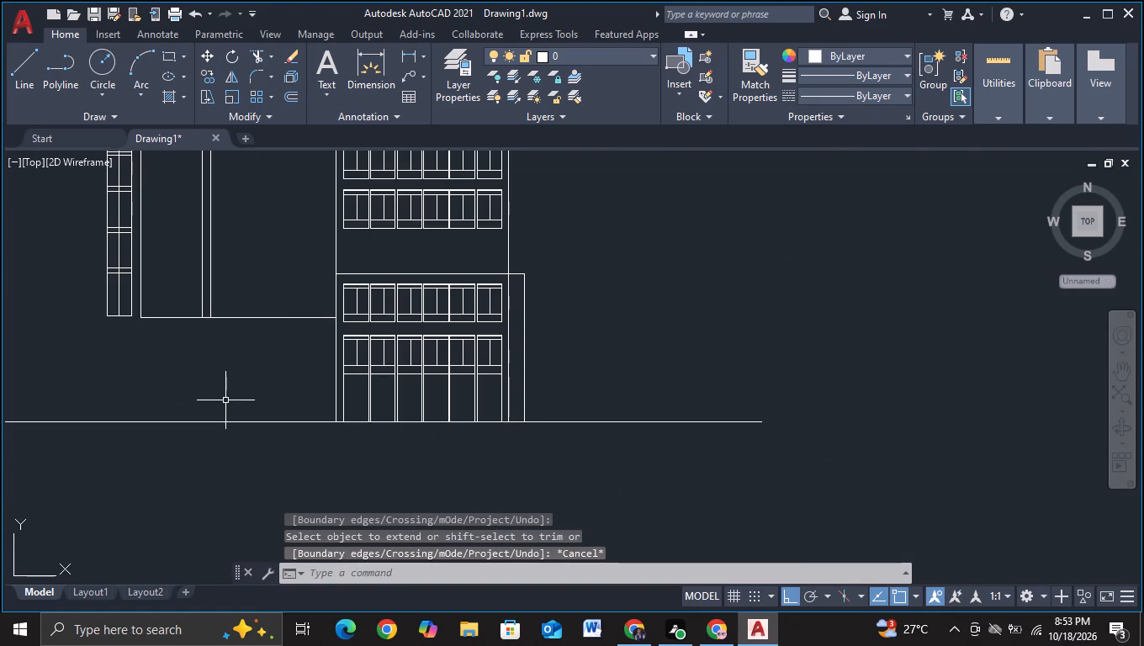
{"action": "middle_click_drag", "start_coordinate": [172, 484], "coordinate": [440, 423]}
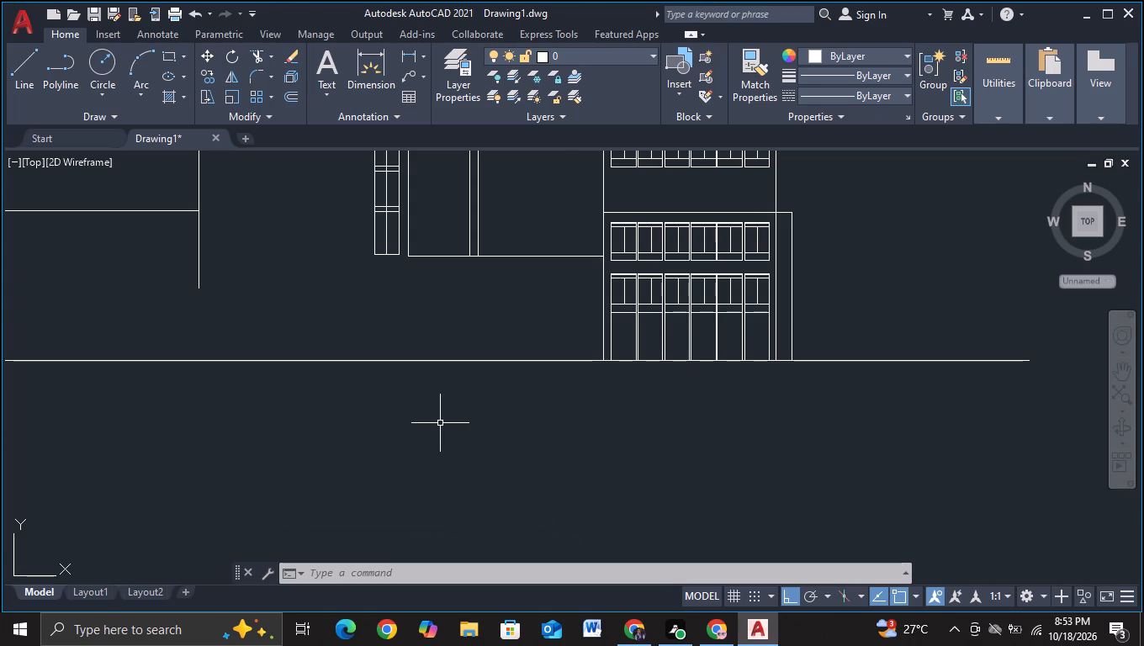
{"action": "scroll", "coordinate": [440, 423], "scroll_direction": "down", "scroll_amount": 3}
{"action": "middle_click_drag", "start_coordinate": [397, 471], "coordinate": [469, 440]}
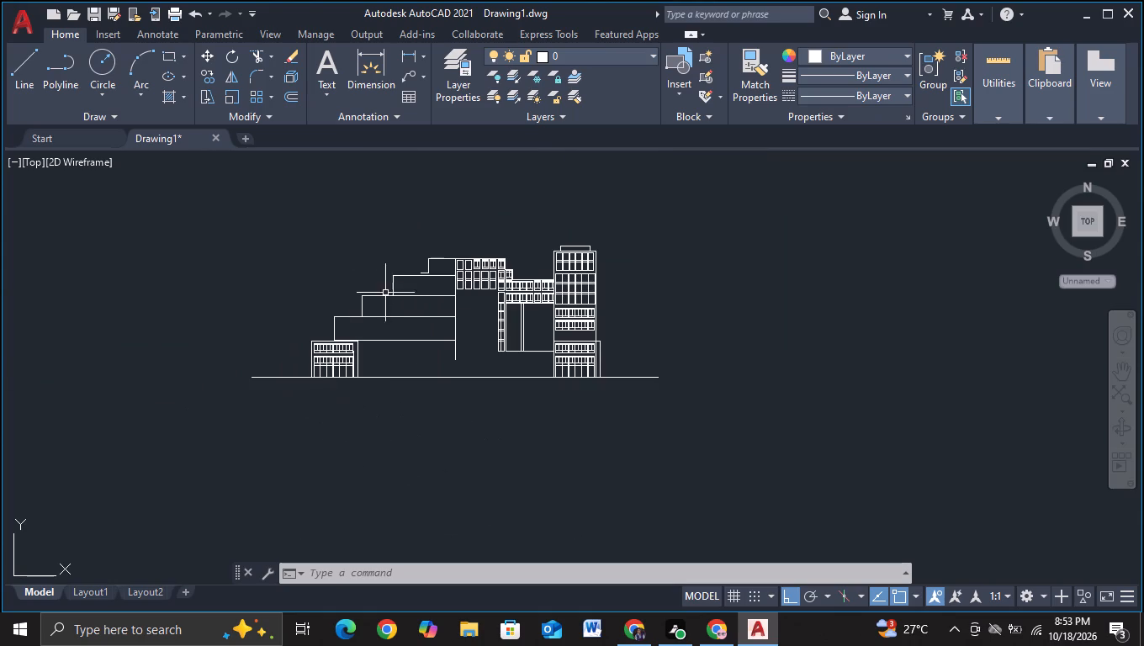
{"action": "scroll", "coordinate": [392, 278], "scroll_direction": "up", "scroll_amount": 3}
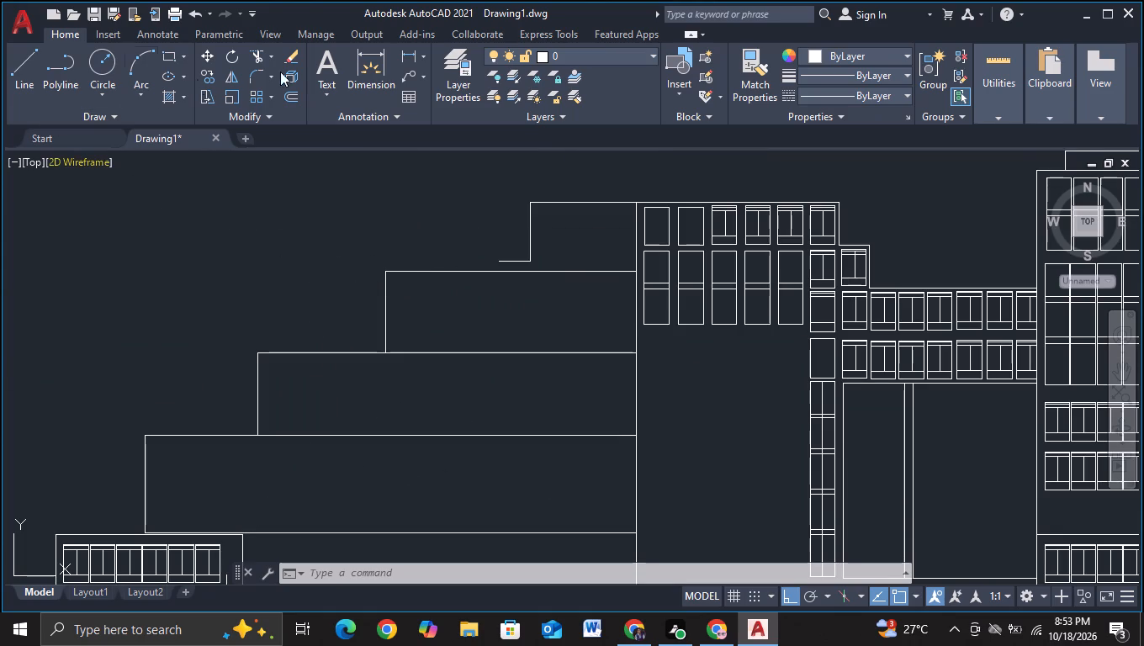
{"action": "left_click", "coordinate": [251, 56]}
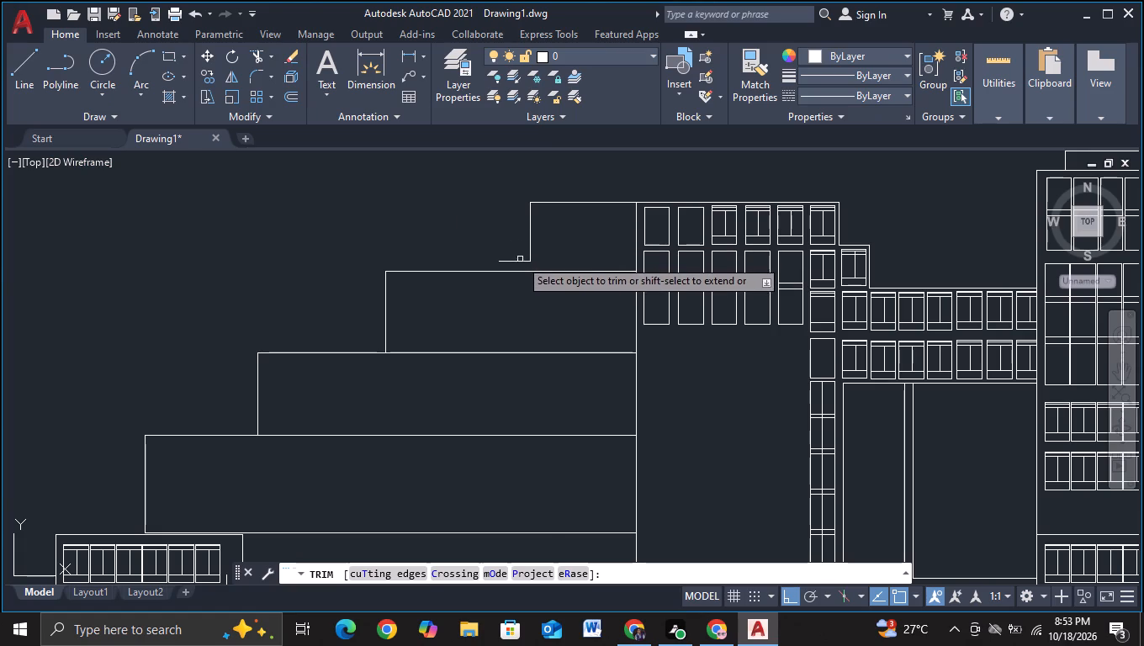
{"action": "left_click", "coordinate": [520, 262]}
{"action": "key", "text": "Escape"}
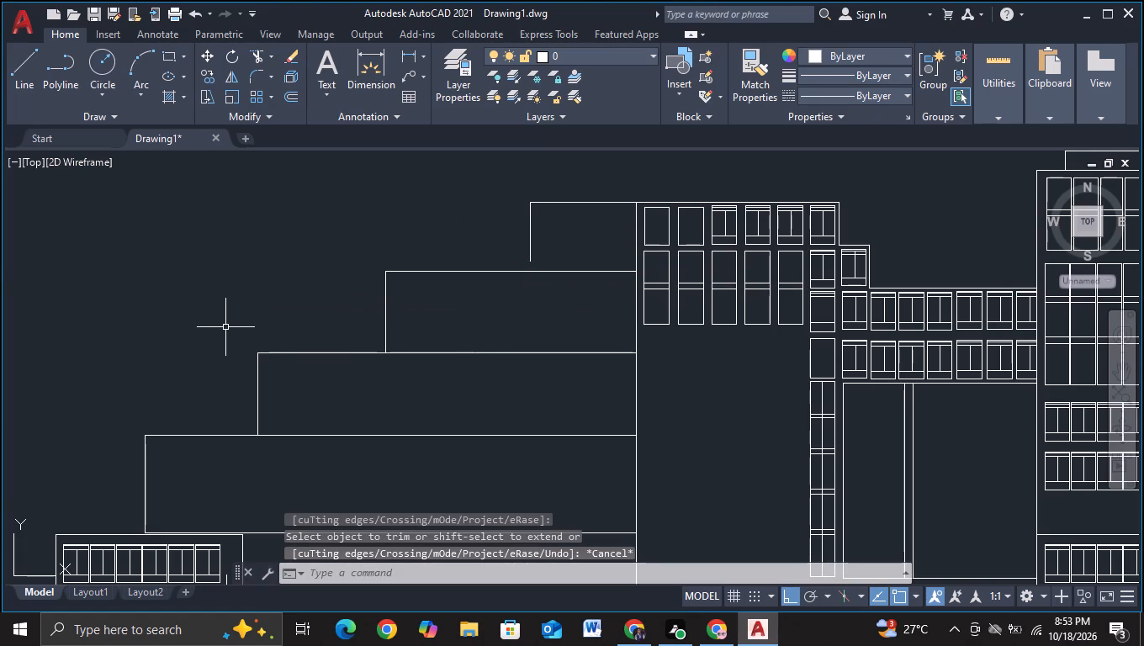
Move the topmost terrace's left edge line about 12 straight to the left.
{"action": "key", "text": "e"}
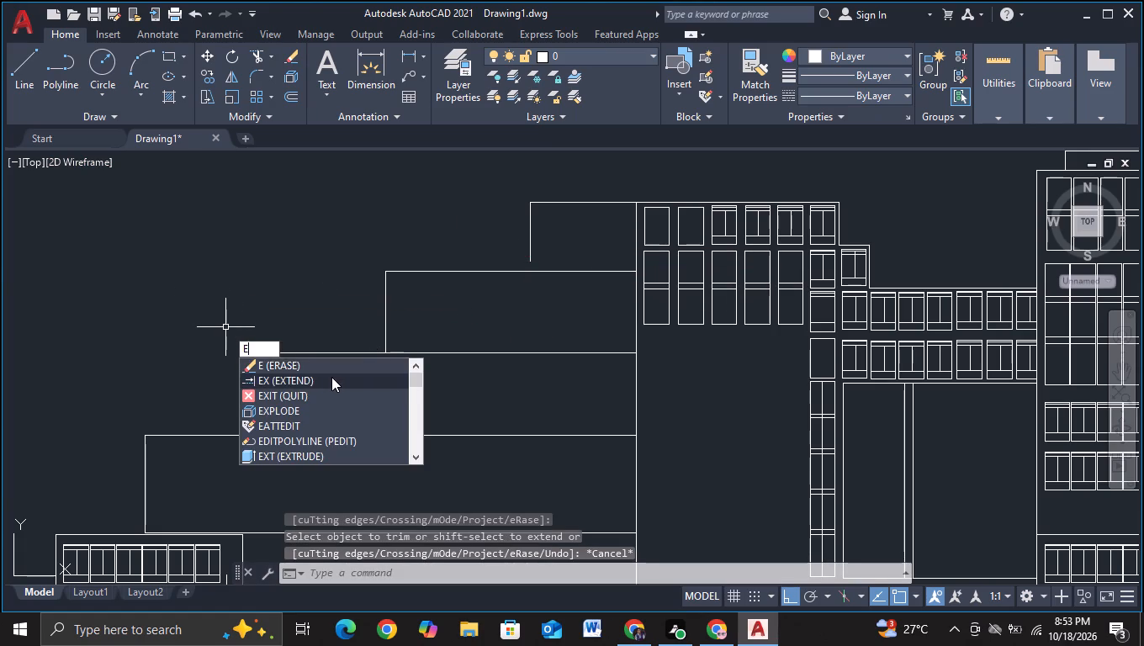
{"action": "key", "text": "BackSpace"}
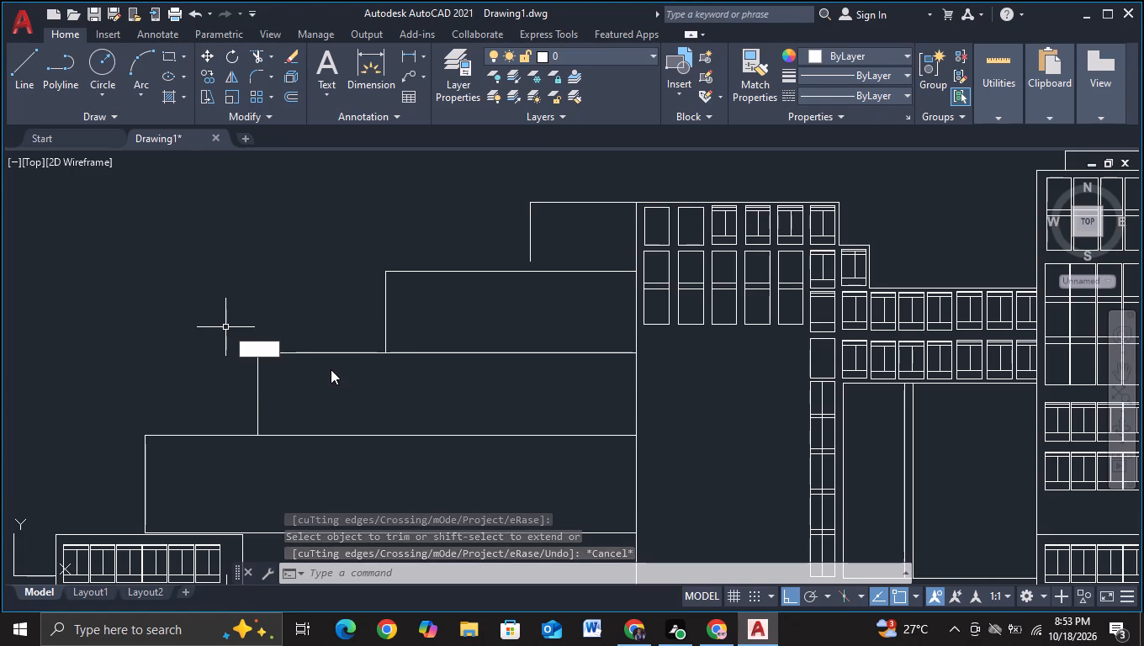
{"action": "key", "text": "m"}
{"action": "left_click", "coordinate": [357, 368]}
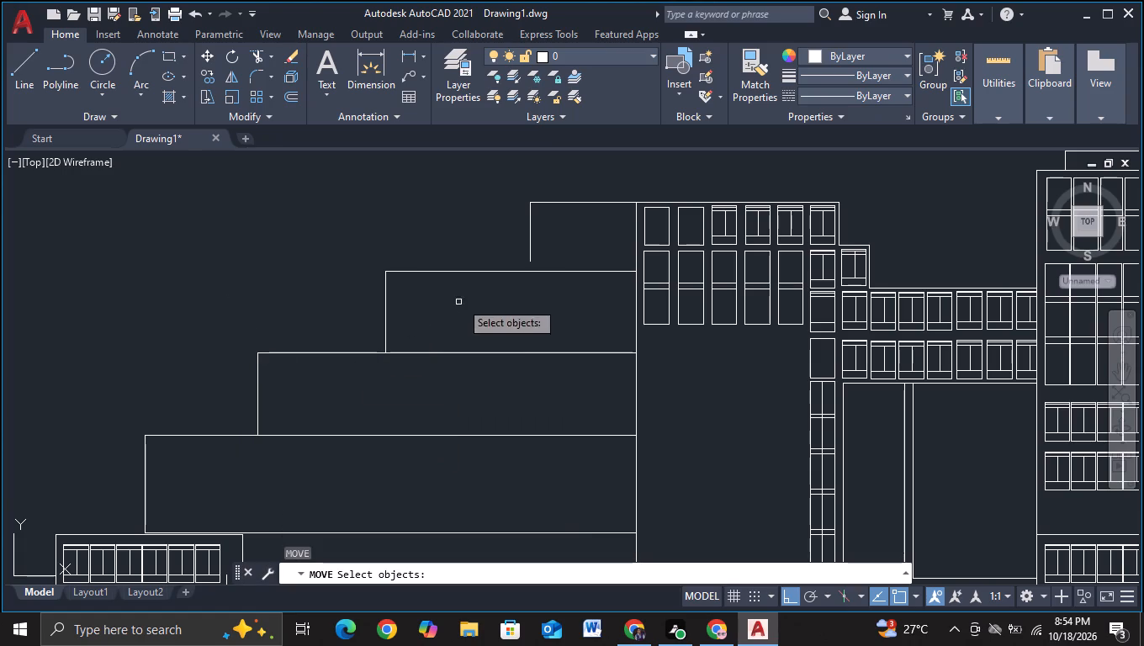
{"action": "left_click", "coordinate": [529, 241]}
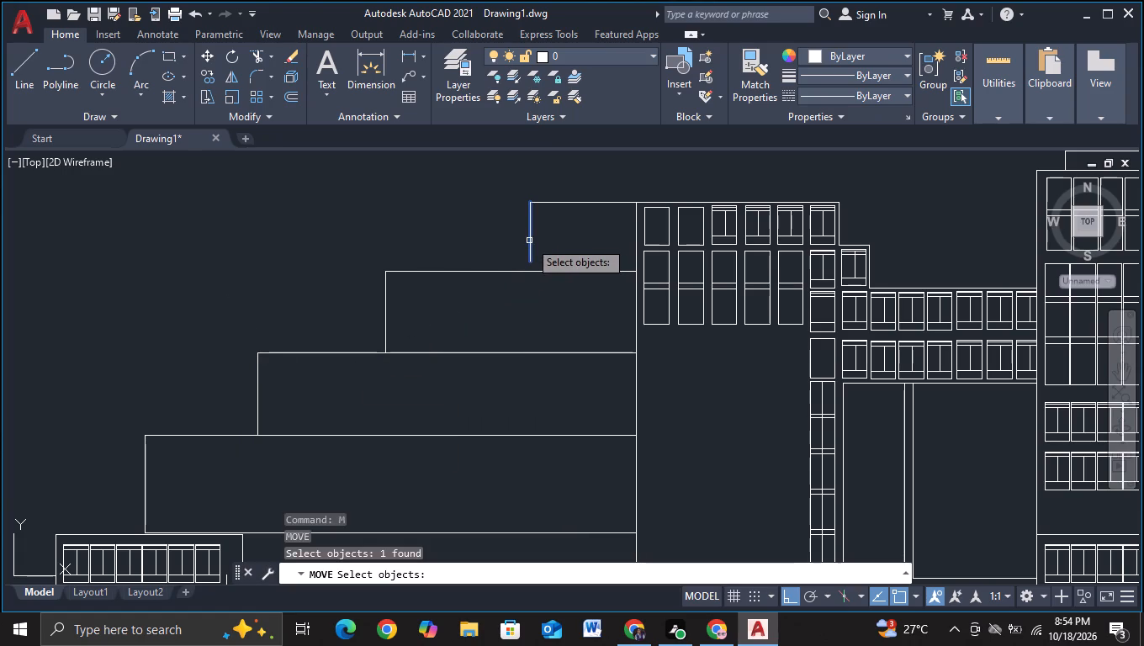
{"action": "key", "text": "Return"}
{"action": "left_click", "coordinate": [531, 241]}
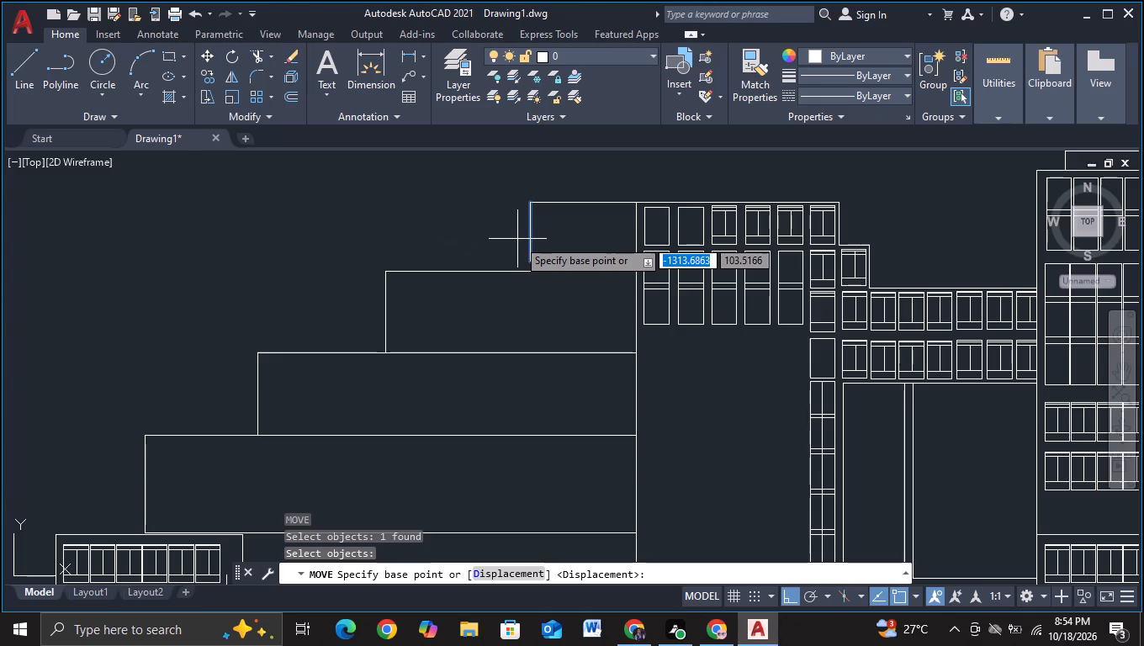
{"action": "scroll", "coordinate": [515, 242], "scroll_direction": "down", "scroll_amount": 2}
{"action": "scroll", "coordinate": [493, 254], "scroll_direction": "up", "scroll_amount": 2}
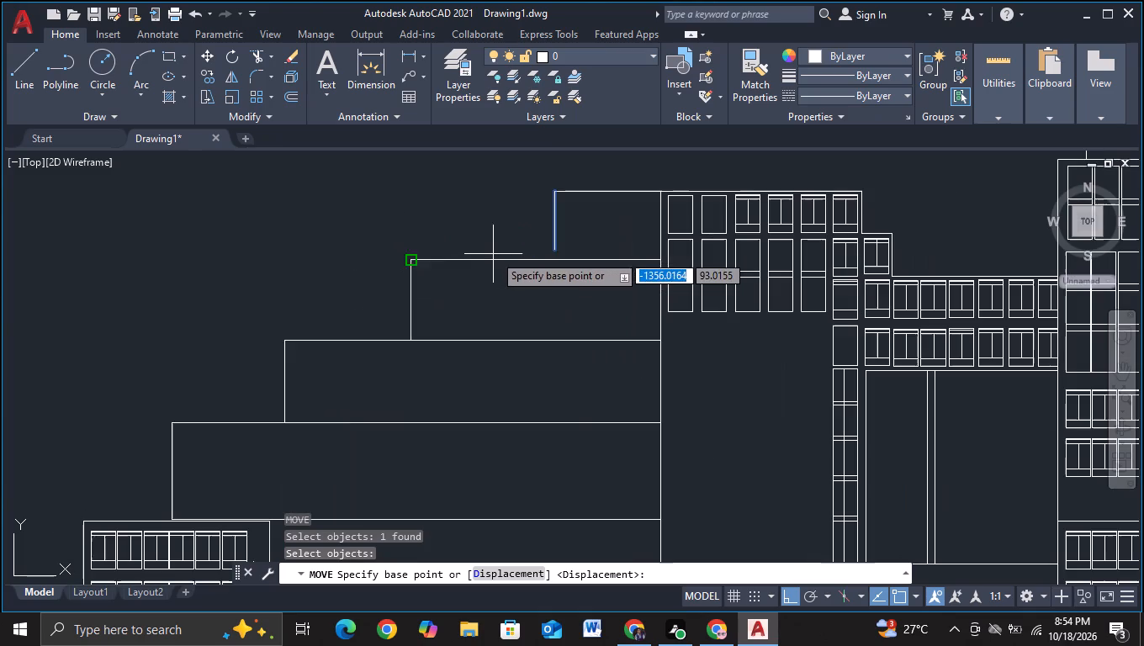
{"action": "left_click", "coordinate": [514, 236]}
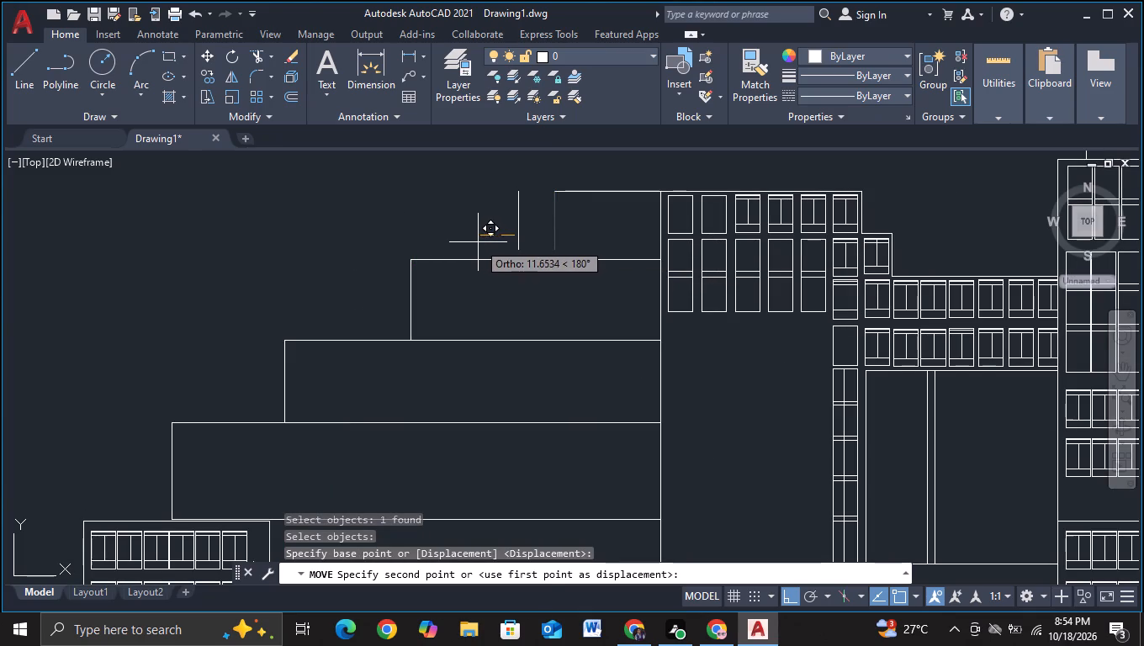
{"action": "left_click", "coordinate": [478, 242]}
{"action": "key", "text": "Escape"}
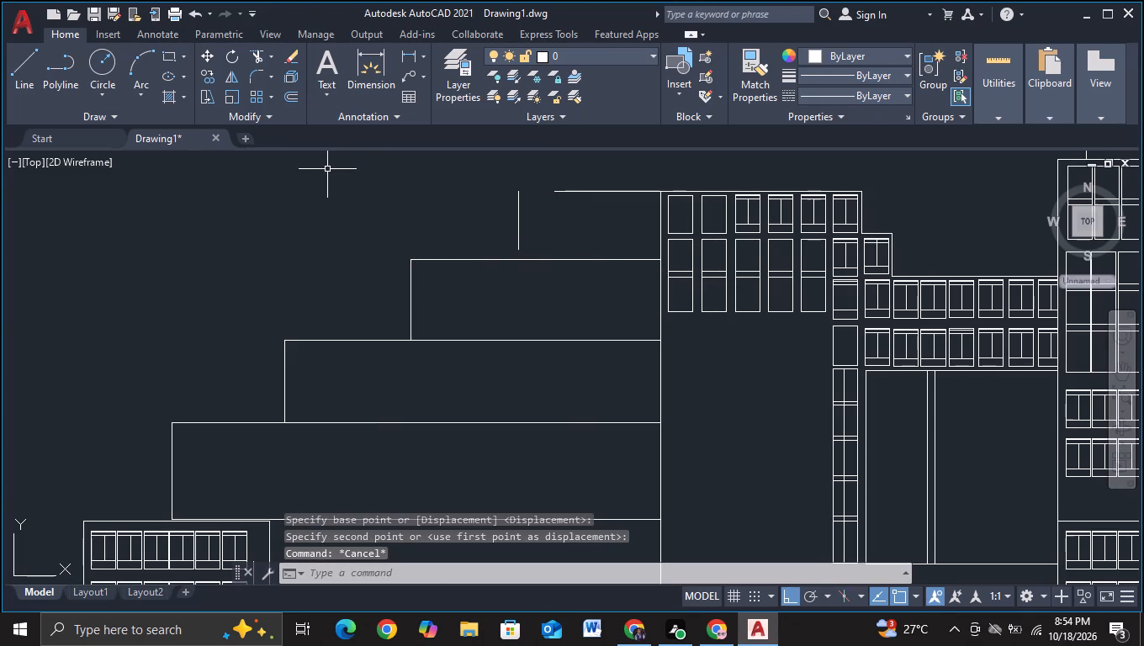
Extend the topmost terrace's roof line to its left edge, and that edge down to the terrace line below.
{"action": "key", "text": "e"}
{"action": "left_click", "coordinate": [465, 225]}
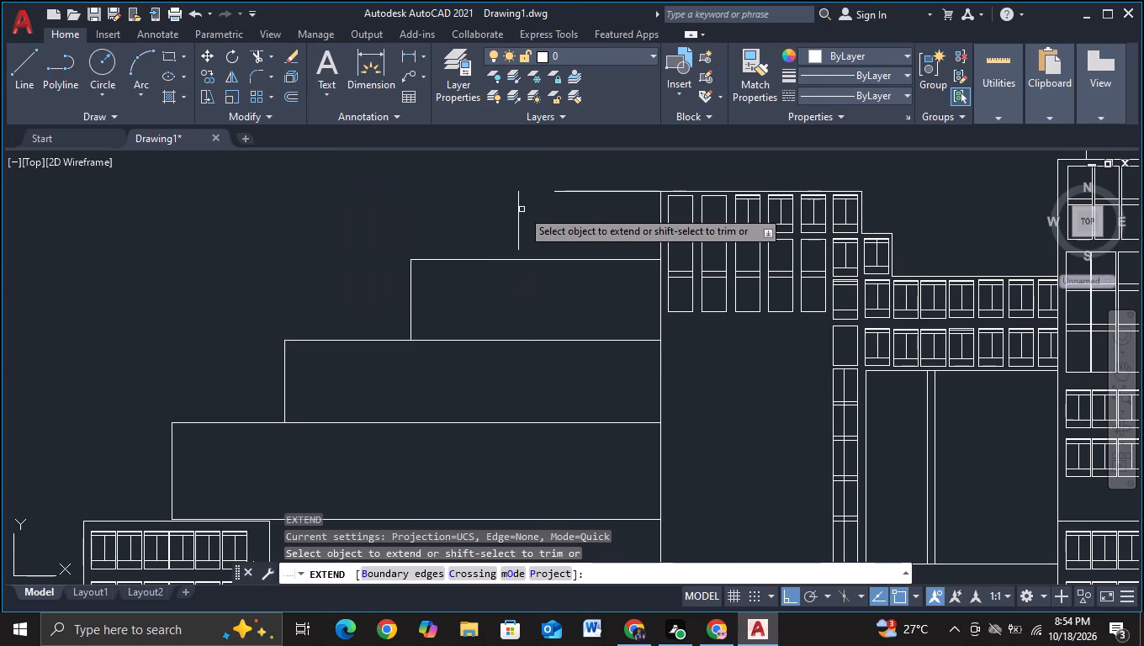
{"action": "left_click", "coordinate": [556, 191]}
{"action": "left_click", "coordinate": [519, 247]}
{"action": "key", "text": "Escape"}
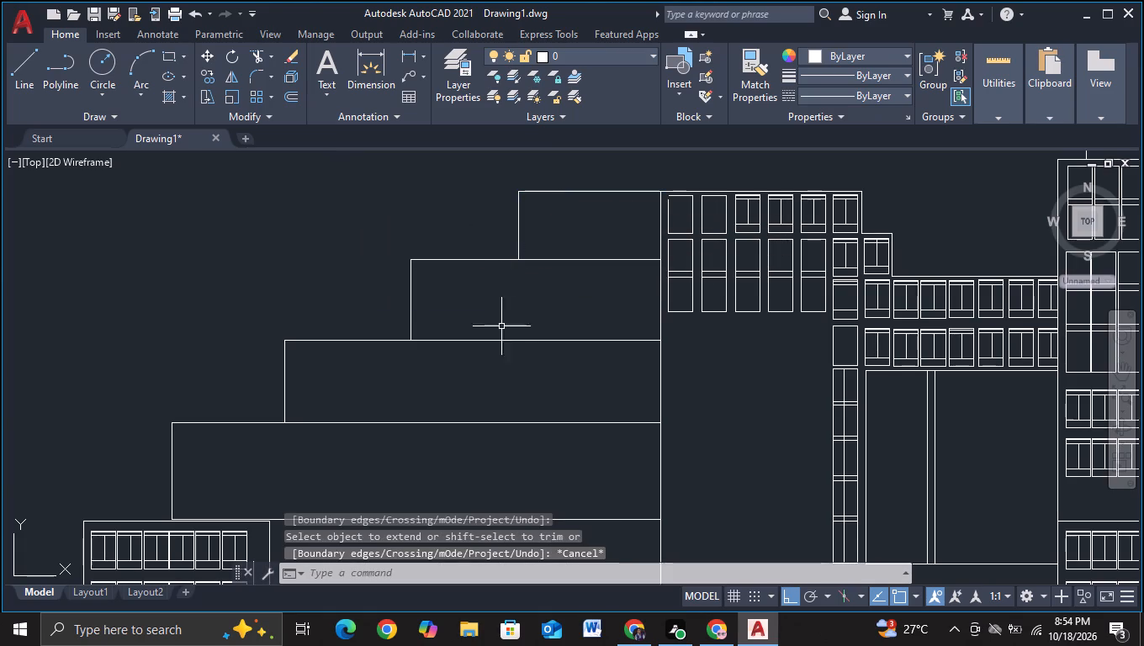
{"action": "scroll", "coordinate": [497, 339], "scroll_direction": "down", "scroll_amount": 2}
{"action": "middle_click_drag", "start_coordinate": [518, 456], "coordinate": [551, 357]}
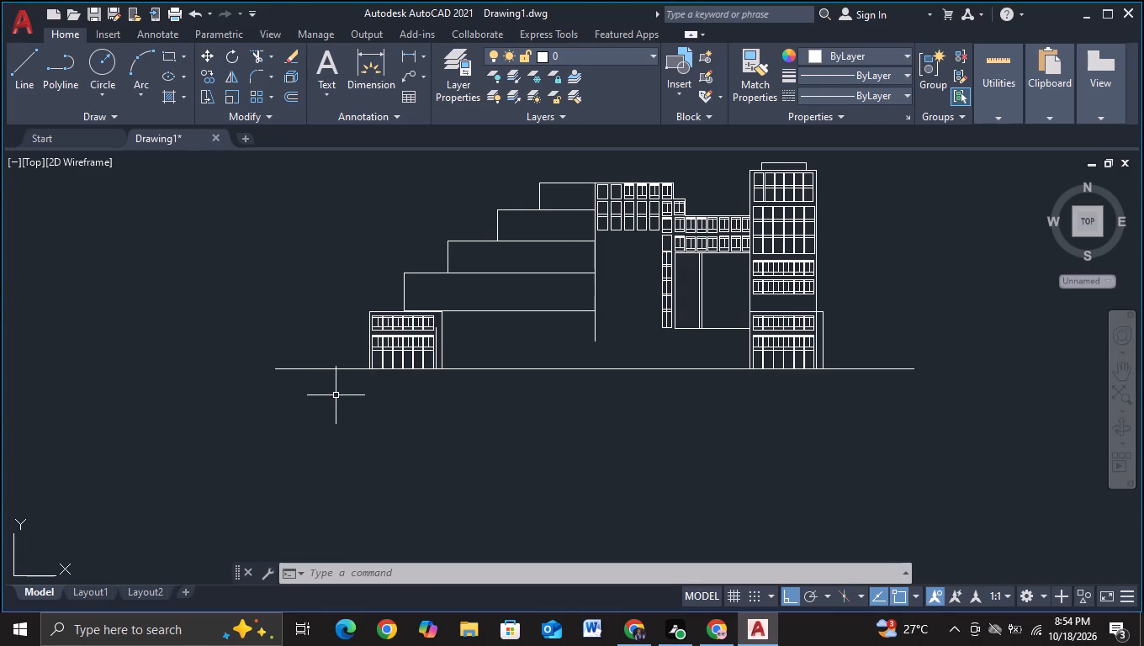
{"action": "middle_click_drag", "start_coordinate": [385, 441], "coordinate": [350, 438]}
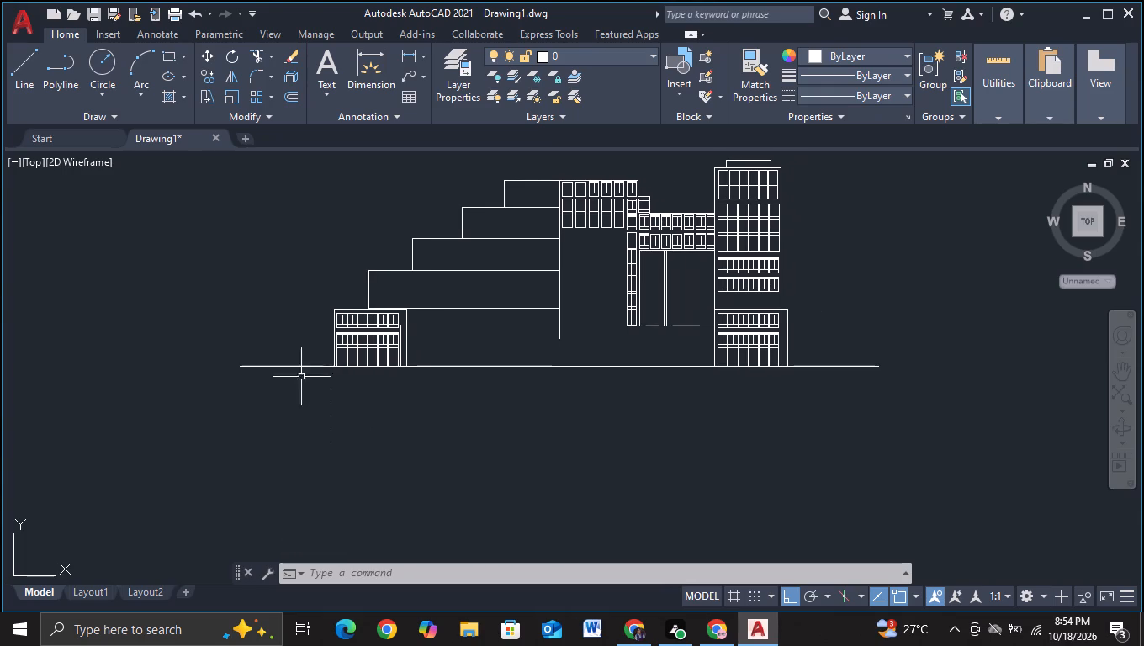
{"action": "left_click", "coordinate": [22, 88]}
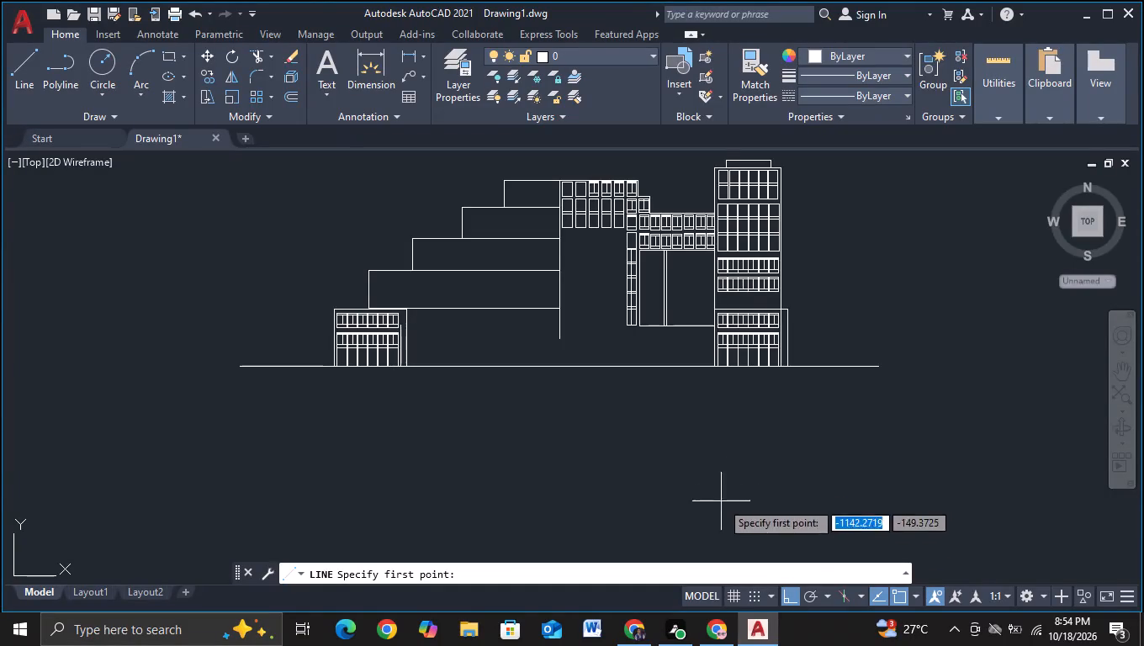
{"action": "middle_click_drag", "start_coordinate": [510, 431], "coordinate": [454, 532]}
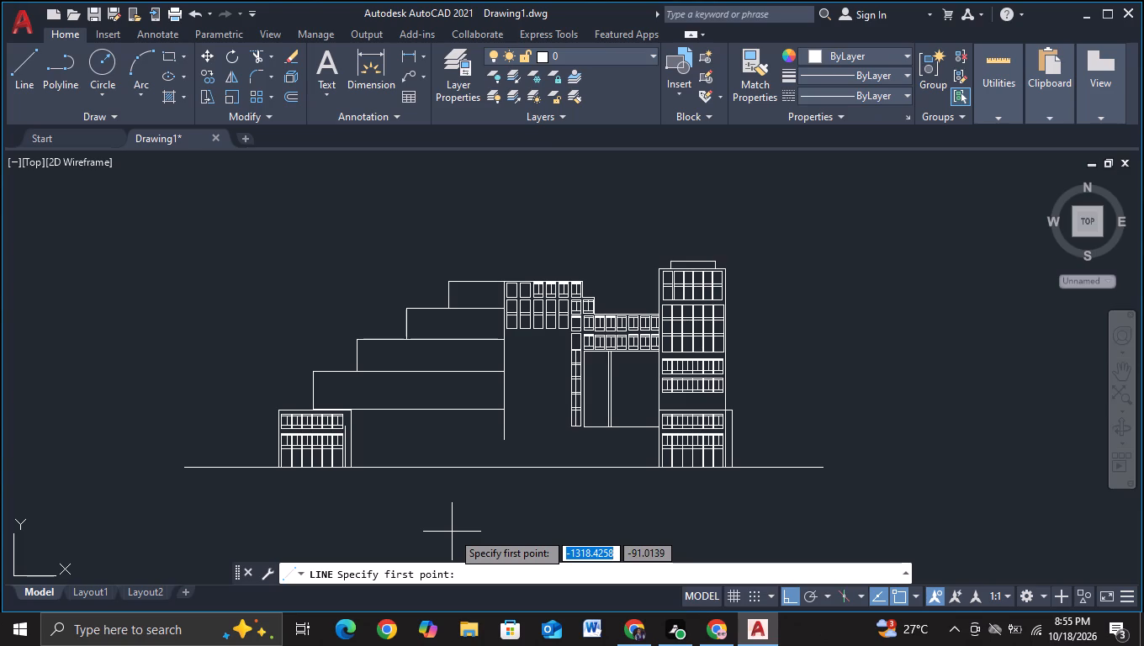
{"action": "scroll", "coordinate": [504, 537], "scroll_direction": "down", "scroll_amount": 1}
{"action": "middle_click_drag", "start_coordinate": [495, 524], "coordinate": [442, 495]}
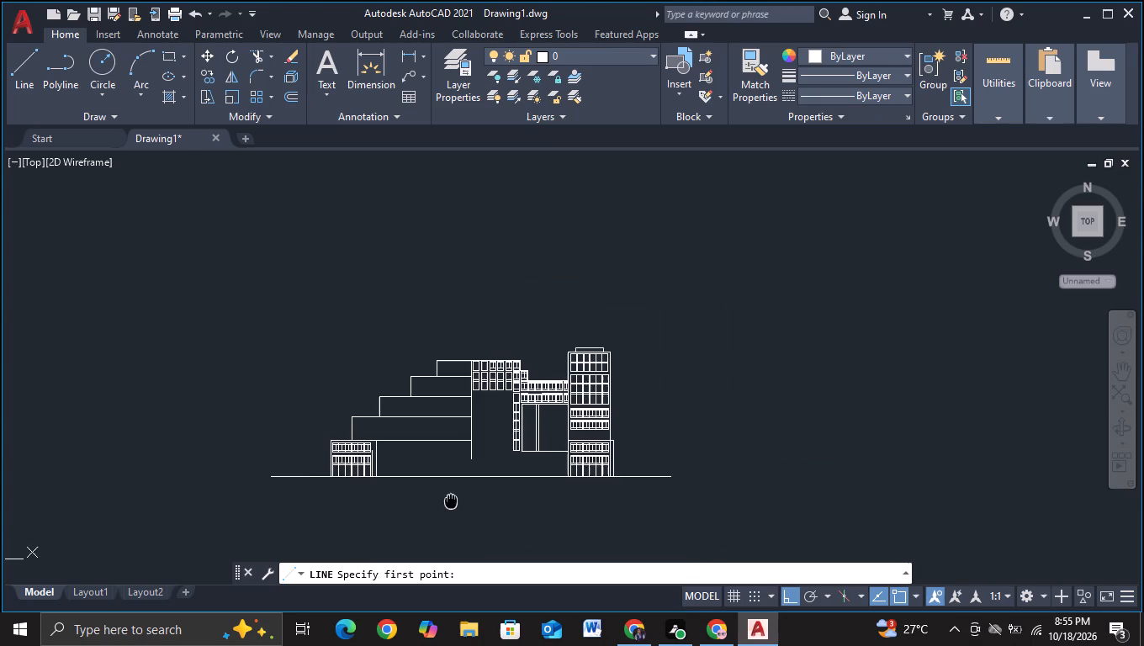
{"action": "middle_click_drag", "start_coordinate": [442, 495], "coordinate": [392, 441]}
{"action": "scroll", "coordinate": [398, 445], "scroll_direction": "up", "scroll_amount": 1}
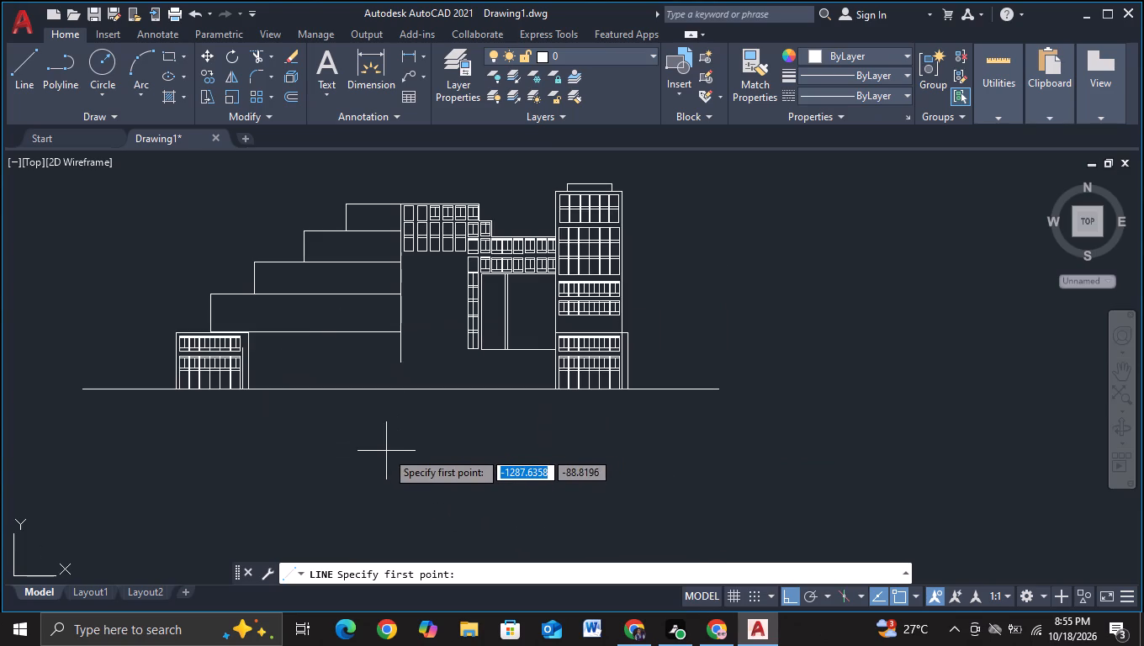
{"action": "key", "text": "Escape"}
Draw a line about 15 up from the second top-row window's upper right corner and about 32 horizontally to the right.
{"action": "left_click", "coordinate": [27, 93]}
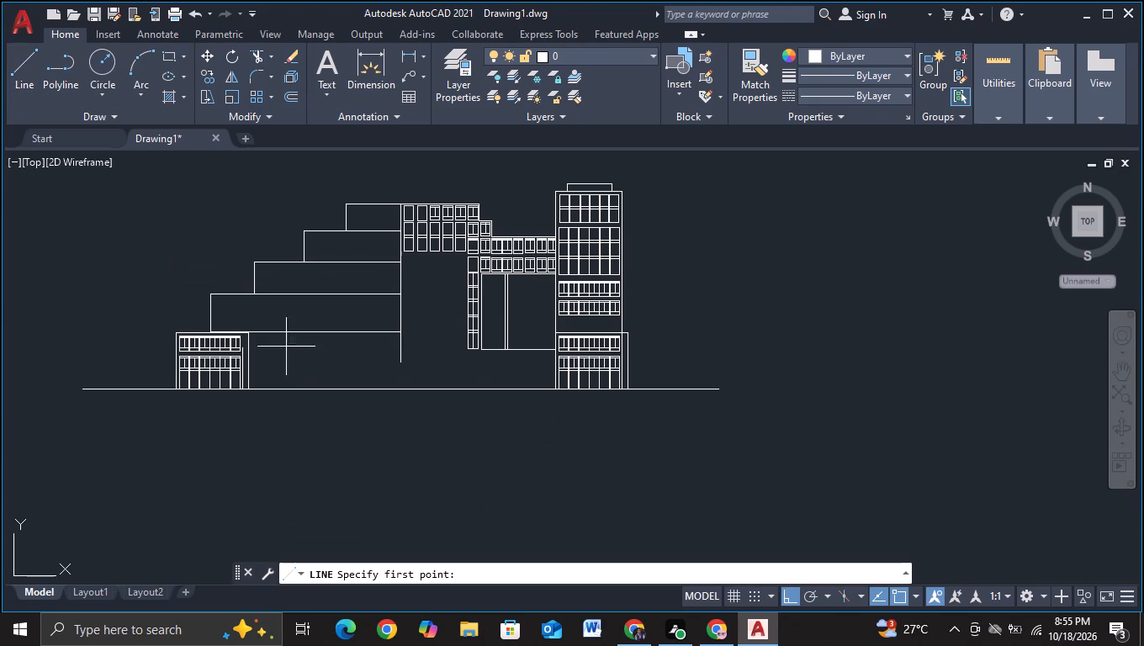
{"action": "middle_click_drag", "start_coordinate": [517, 454], "coordinate": [480, 437]}
{"action": "scroll", "coordinate": [519, 454], "scroll_direction": "up", "scroll_amount": 1}
{"action": "scroll", "coordinate": [514, 423], "scroll_direction": "down", "scroll_amount": 1}
{"action": "middle_click_drag", "start_coordinate": [463, 427], "coordinate": [485, 421]}
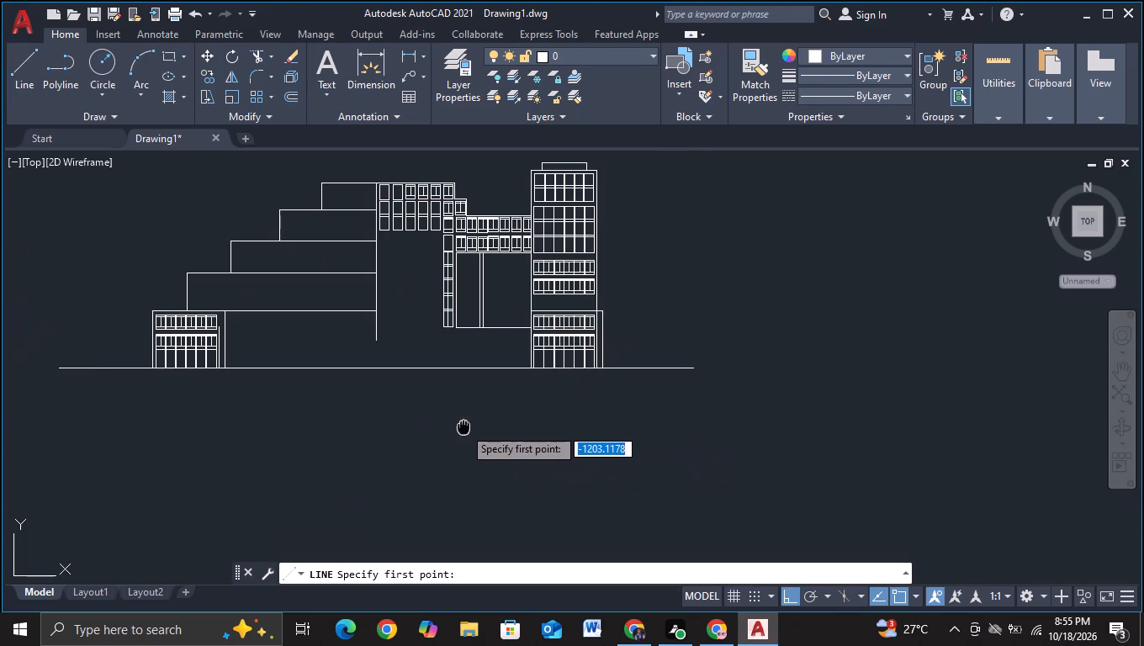
{"action": "middle_click_drag", "start_coordinate": [485, 421], "coordinate": [513, 415]}
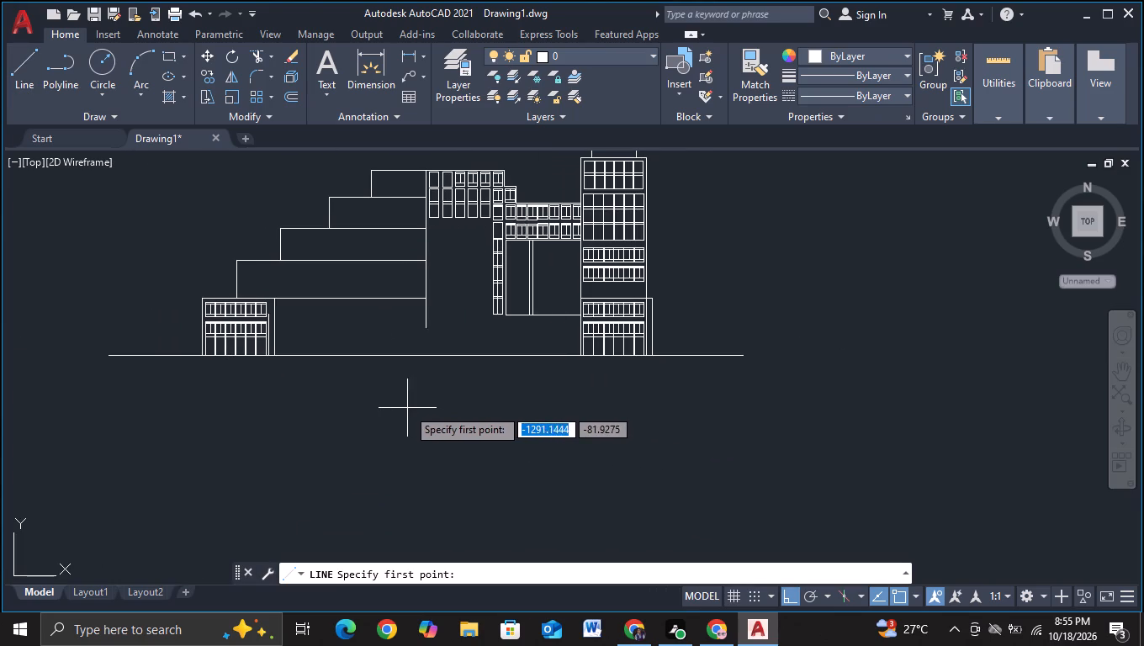
{"action": "middle_click_drag", "start_coordinate": [426, 354], "coordinate": [436, 400]}
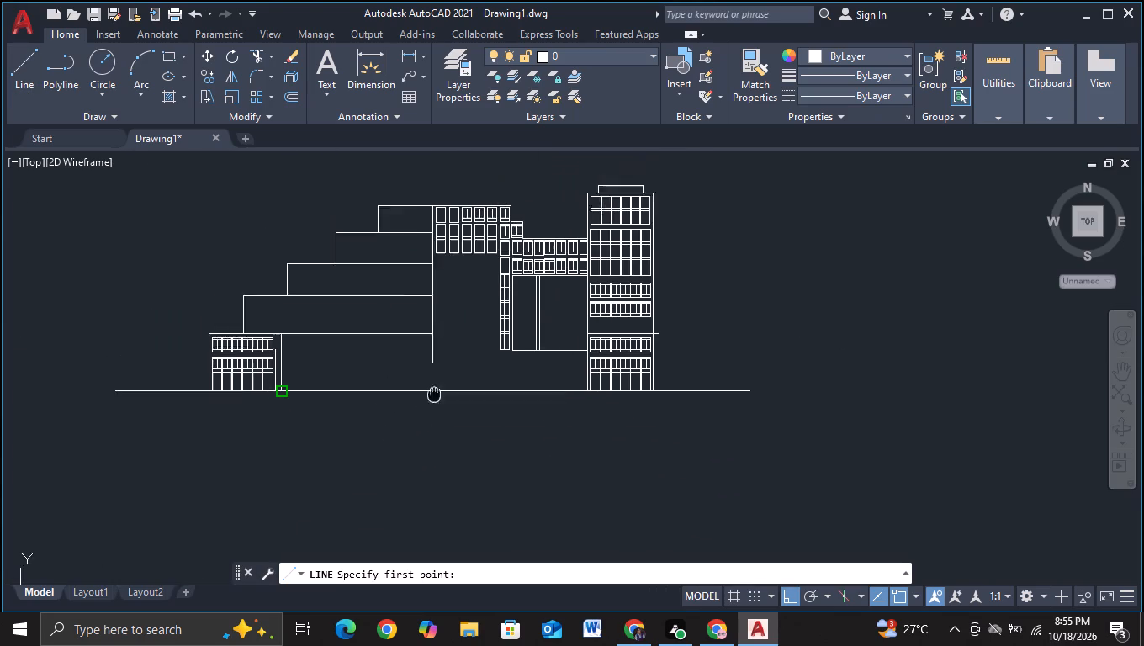
{"action": "middle_click_drag", "start_coordinate": [436, 400], "coordinate": [438, 426]}
{"action": "scroll", "coordinate": [461, 337], "scroll_direction": "up", "scroll_amount": 2}
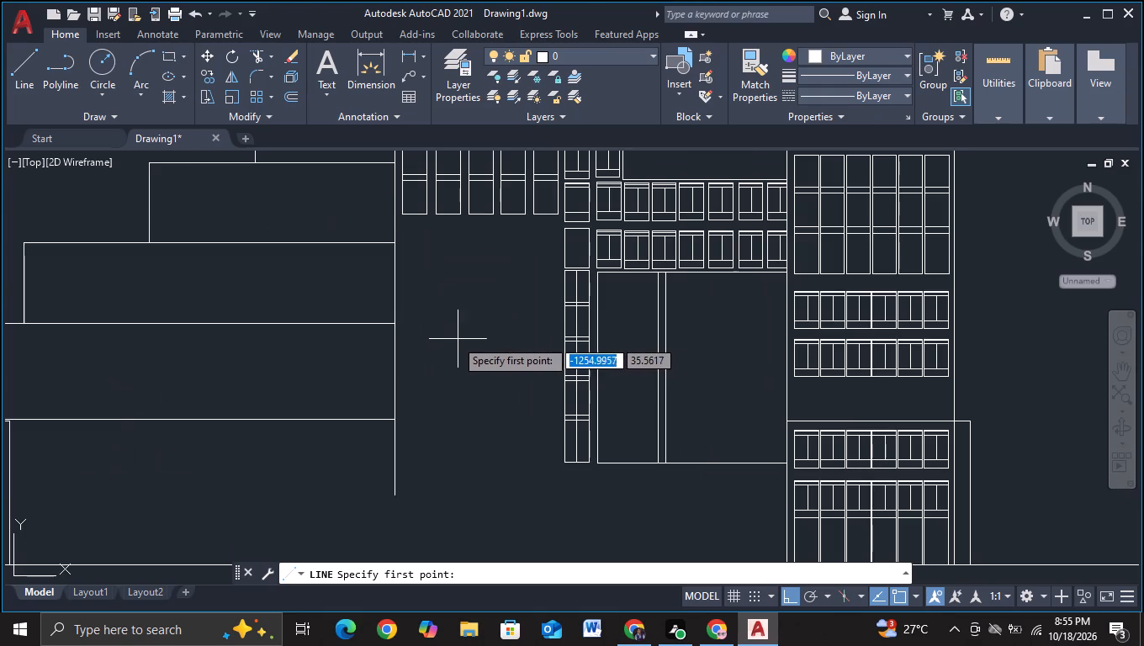
{"action": "middle_click_drag", "start_coordinate": [427, 348], "coordinate": [435, 453]}
{"action": "middle_click_drag", "start_coordinate": [445, 379], "coordinate": [442, 479]}
{"action": "scroll", "coordinate": [410, 285], "scroll_direction": "up", "scroll_amount": 1}
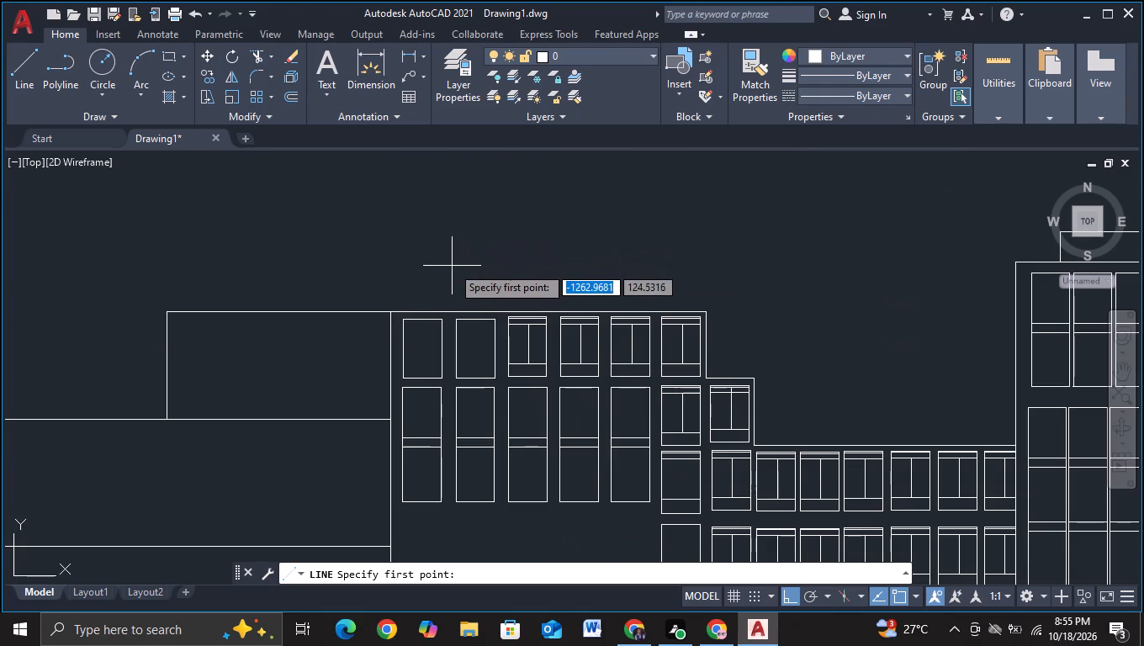
{"action": "scroll", "coordinate": [460, 269], "scroll_direction": "up", "scroll_amount": 2}
{"action": "scroll", "coordinate": [464, 292], "scroll_direction": "down", "scroll_amount": 1}
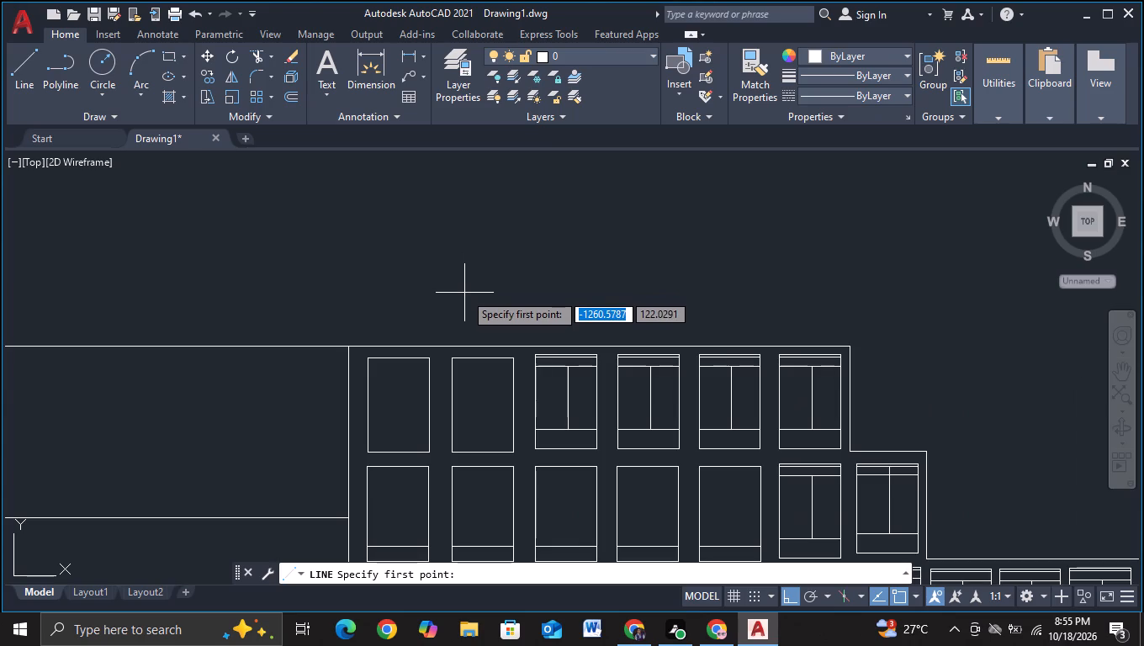
{"action": "left_click", "coordinate": [515, 357]}
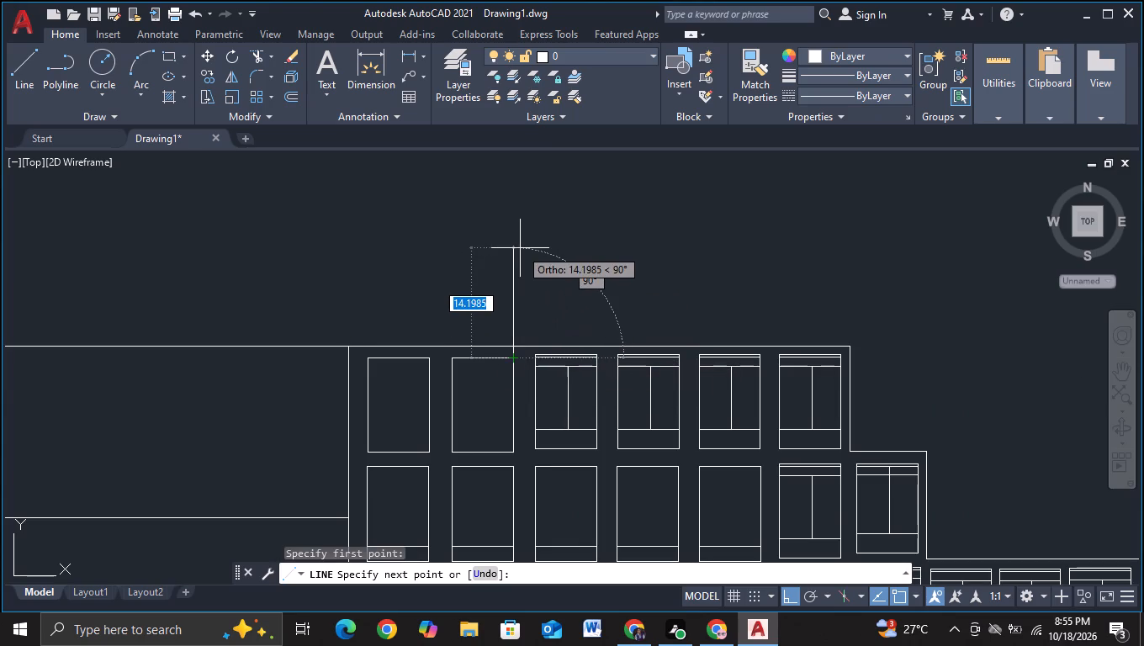
{"action": "left_click", "coordinate": [518, 239]}
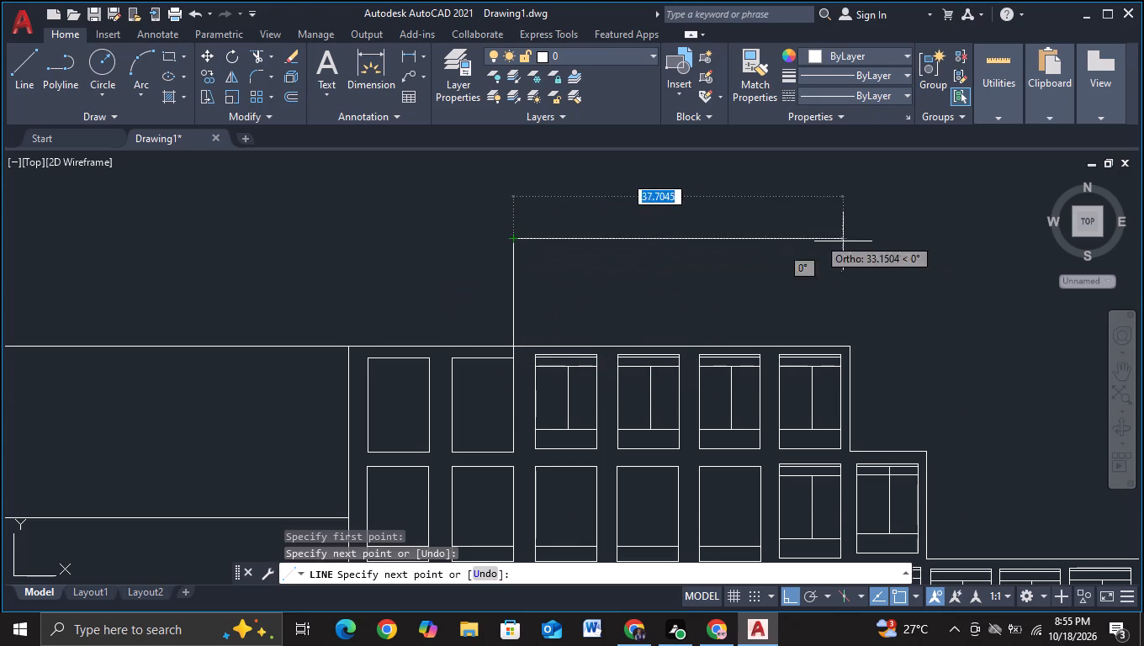
{"action": "middle_click_drag", "start_coordinate": [846, 249], "coordinate": [531, 310]}
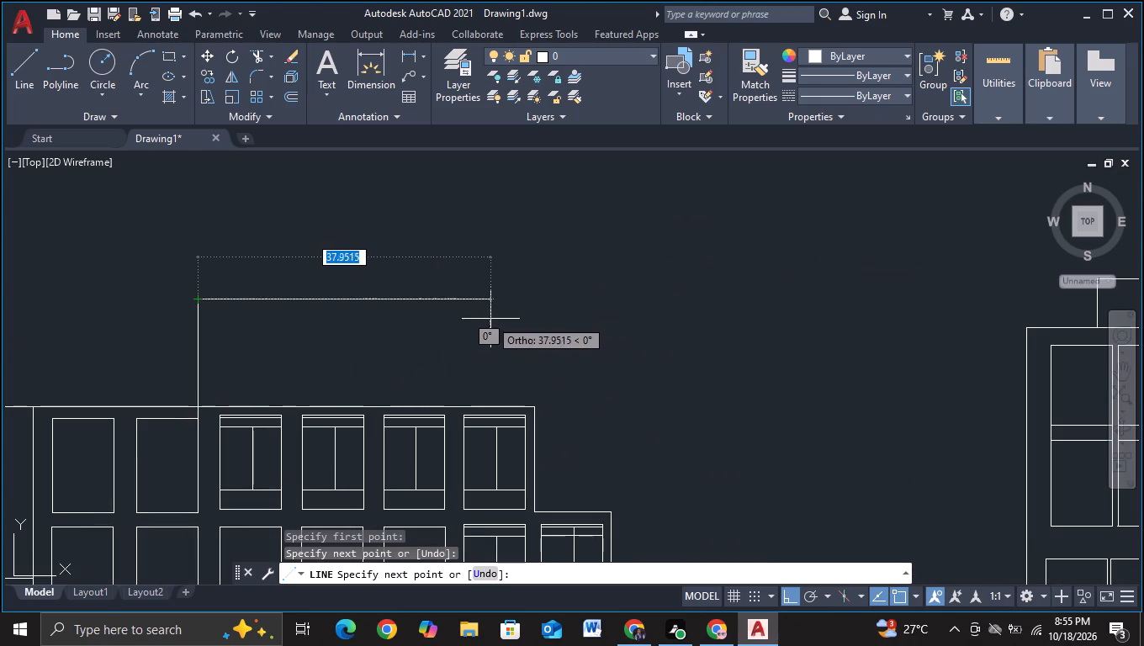
{"action": "left_click", "coordinate": [446, 316]}
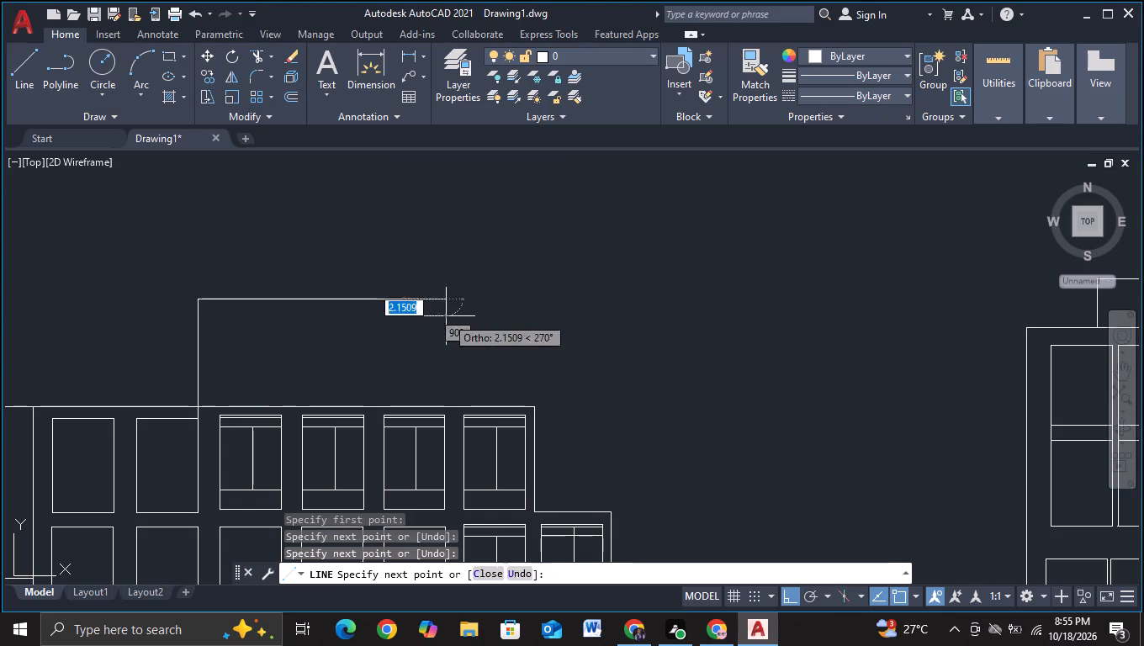
{"action": "key", "text": "Escape"}
Draw a second vertical and horizontal line pair just inside the new rooftop outline, ending level with its right end.
{"action": "left_click", "coordinate": [9, 85]}
{"action": "scroll", "coordinate": [224, 328], "scroll_direction": "up", "scroll_amount": 1}
{"action": "left_click", "coordinate": [190, 464]}
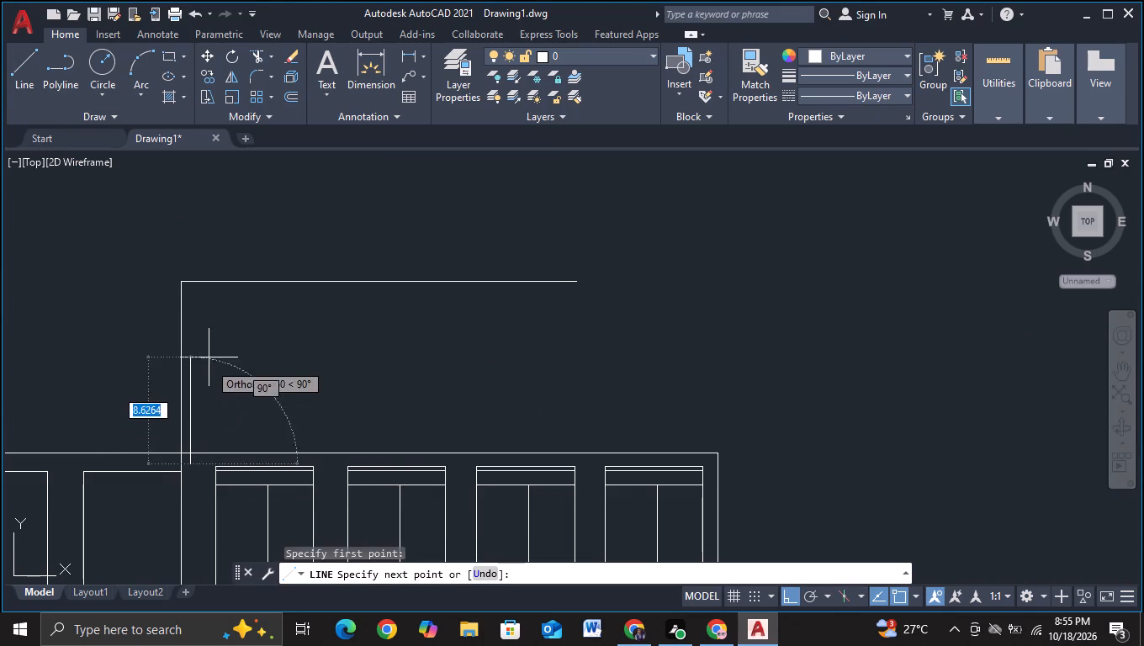
{"action": "left_click", "coordinate": [199, 294]}
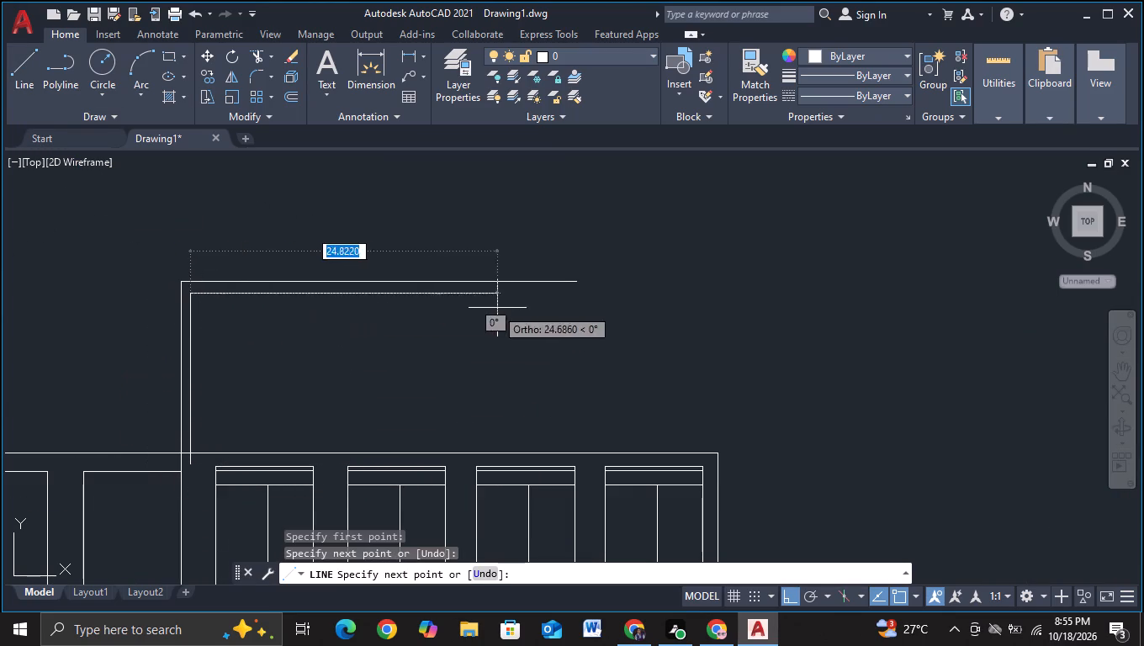
{"action": "left_click", "coordinate": [575, 296]}
{"action": "key", "text": "Escape"}
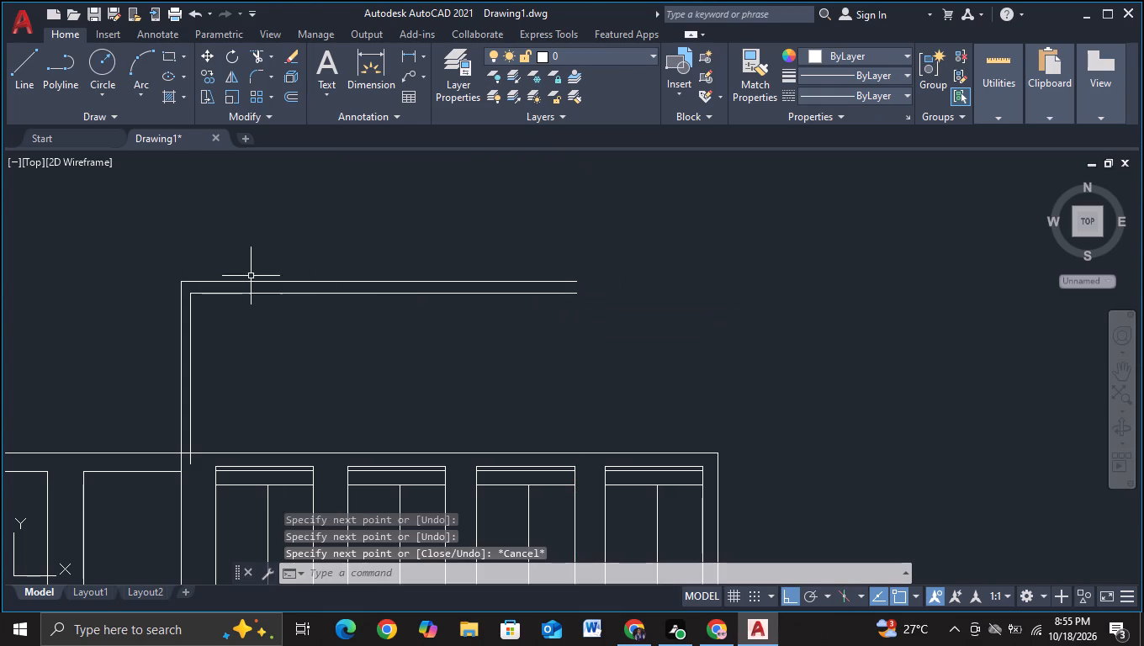
Trim the lower ends of both rooftop verticals where they pass below the middle block's roof line.
{"action": "left_click", "coordinate": [259, 57]}
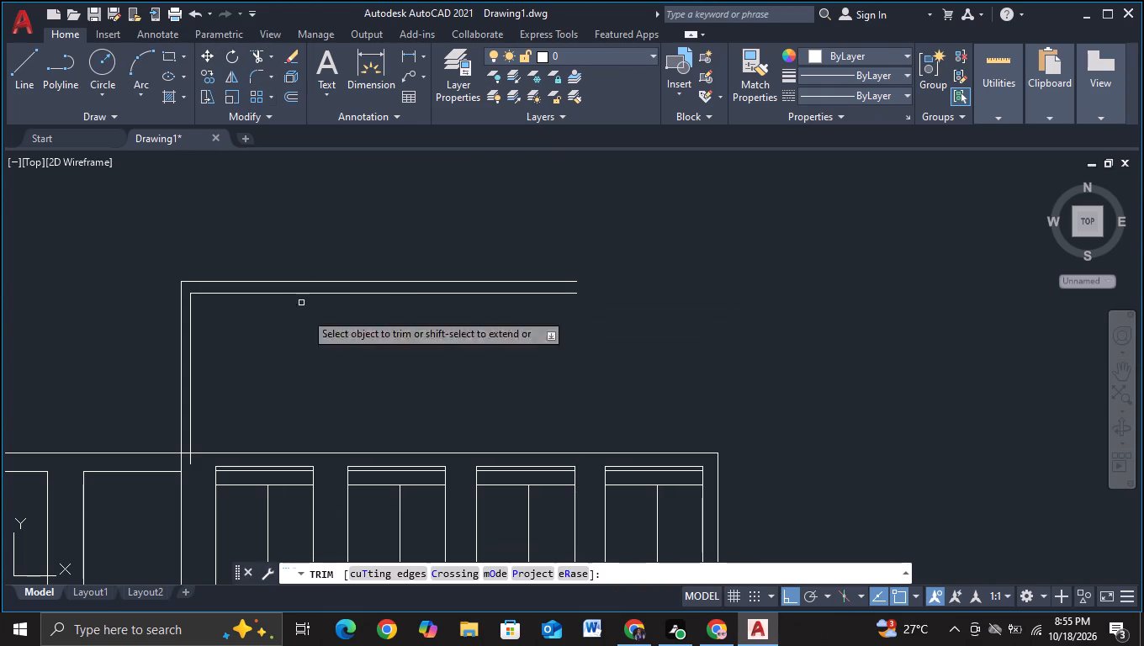
{"action": "middle_click_drag", "start_coordinate": [328, 362], "coordinate": [421, 298]}
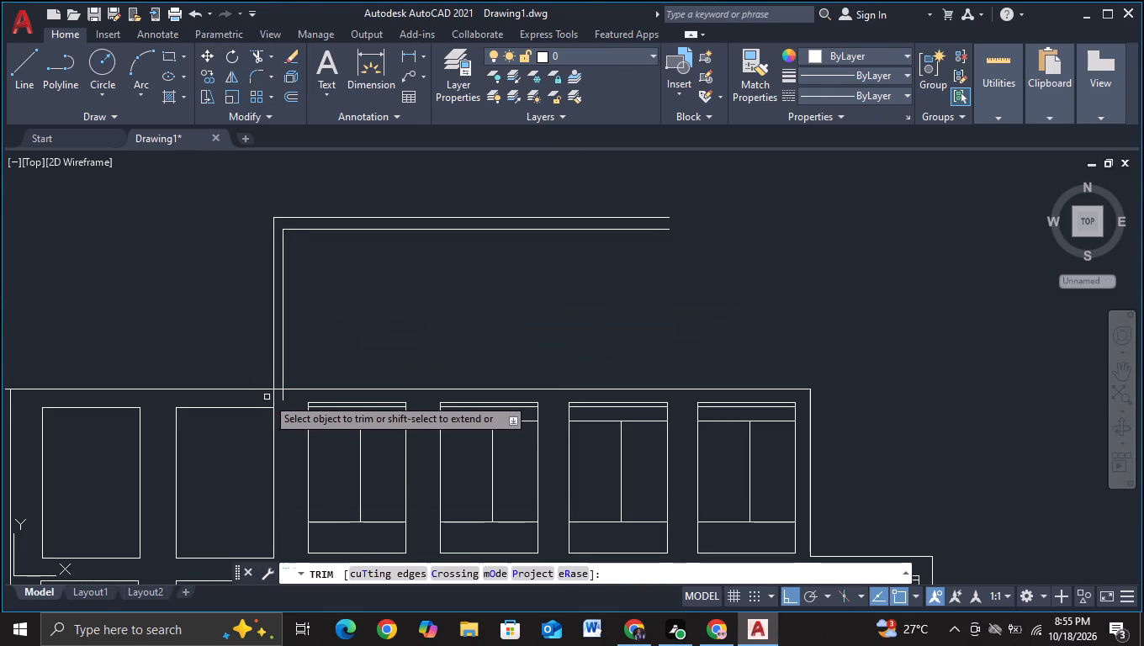
{"action": "left_click_drag", "start_coordinate": [267, 397], "coordinate": [289, 395]}
{"action": "scroll", "coordinate": [386, 360], "scroll_direction": "down", "scroll_amount": 2}
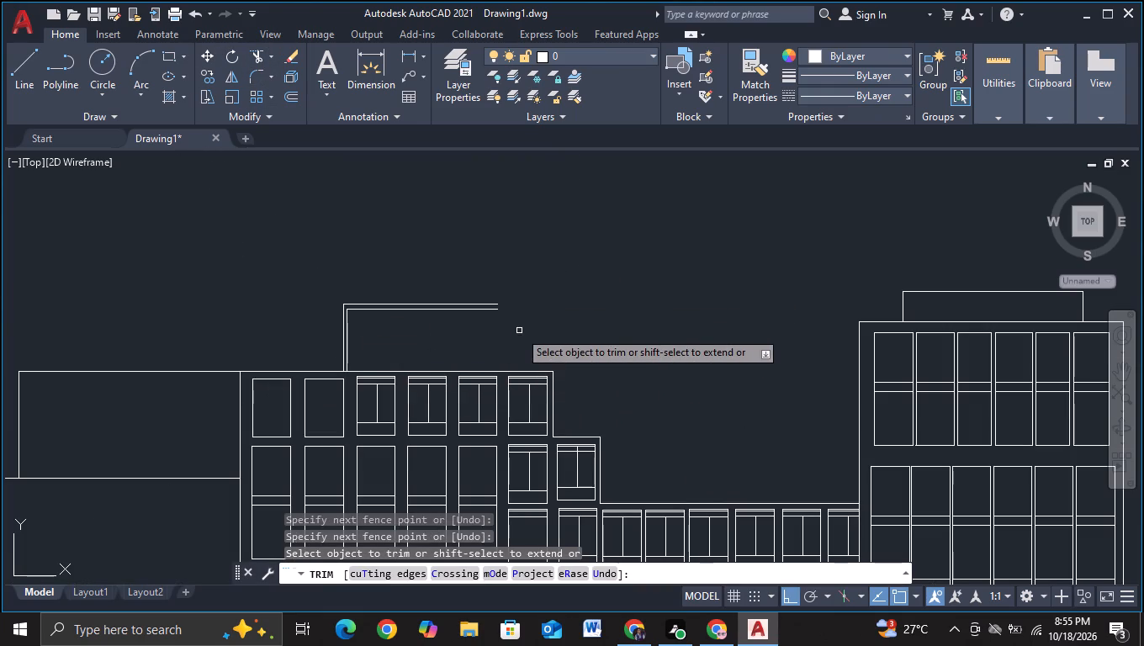
{"action": "key", "text": "Escape"}
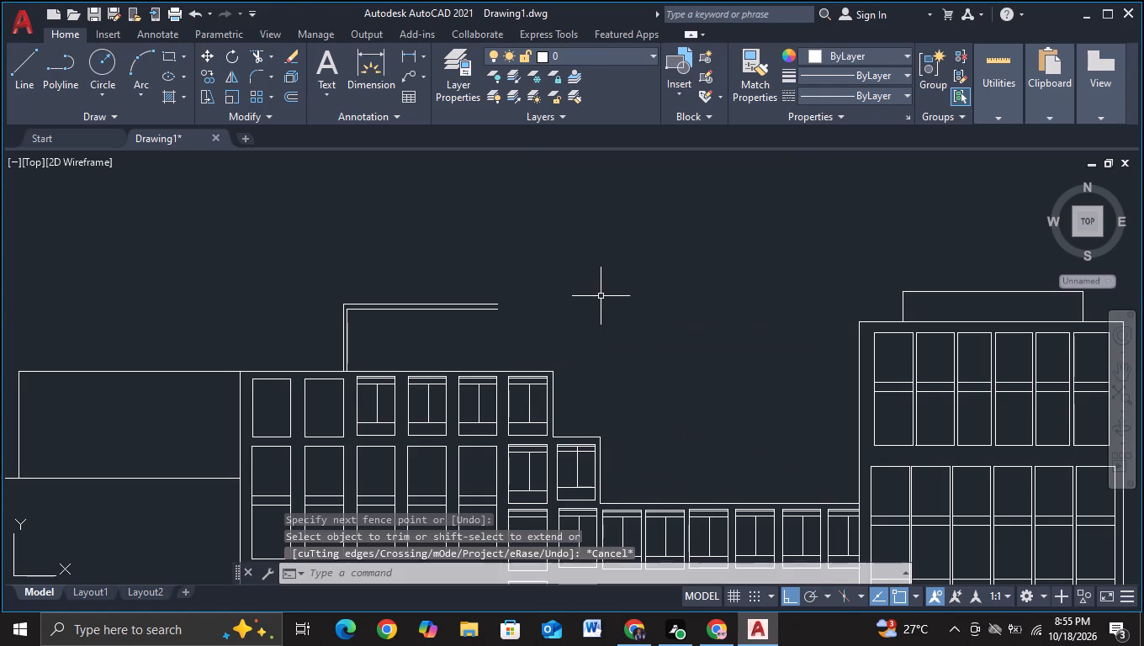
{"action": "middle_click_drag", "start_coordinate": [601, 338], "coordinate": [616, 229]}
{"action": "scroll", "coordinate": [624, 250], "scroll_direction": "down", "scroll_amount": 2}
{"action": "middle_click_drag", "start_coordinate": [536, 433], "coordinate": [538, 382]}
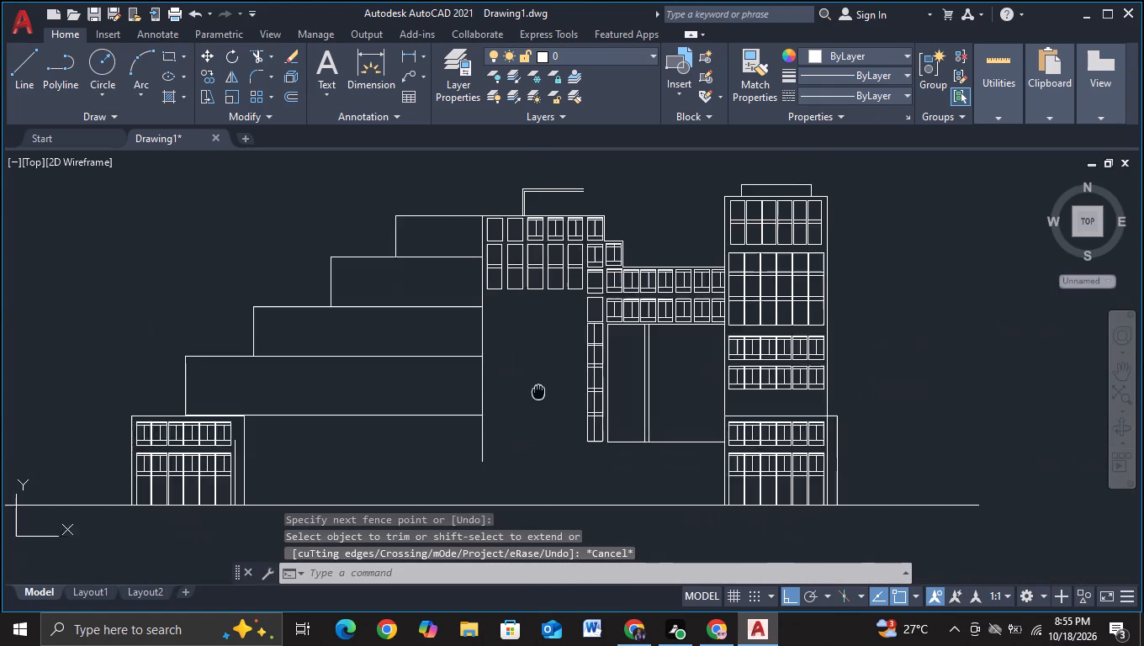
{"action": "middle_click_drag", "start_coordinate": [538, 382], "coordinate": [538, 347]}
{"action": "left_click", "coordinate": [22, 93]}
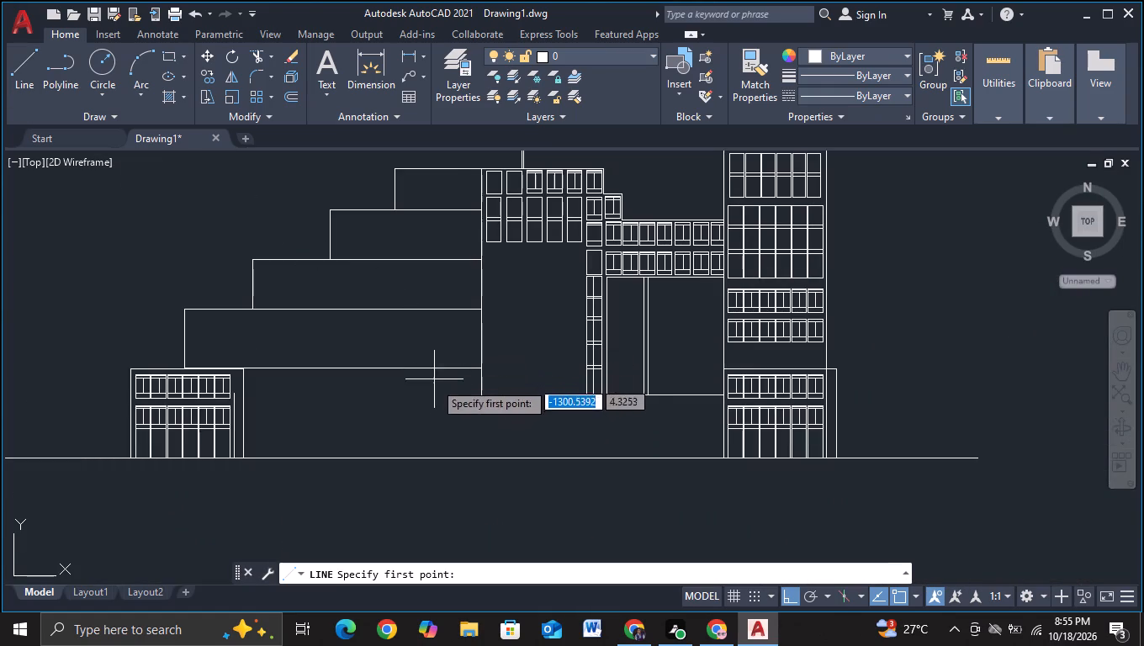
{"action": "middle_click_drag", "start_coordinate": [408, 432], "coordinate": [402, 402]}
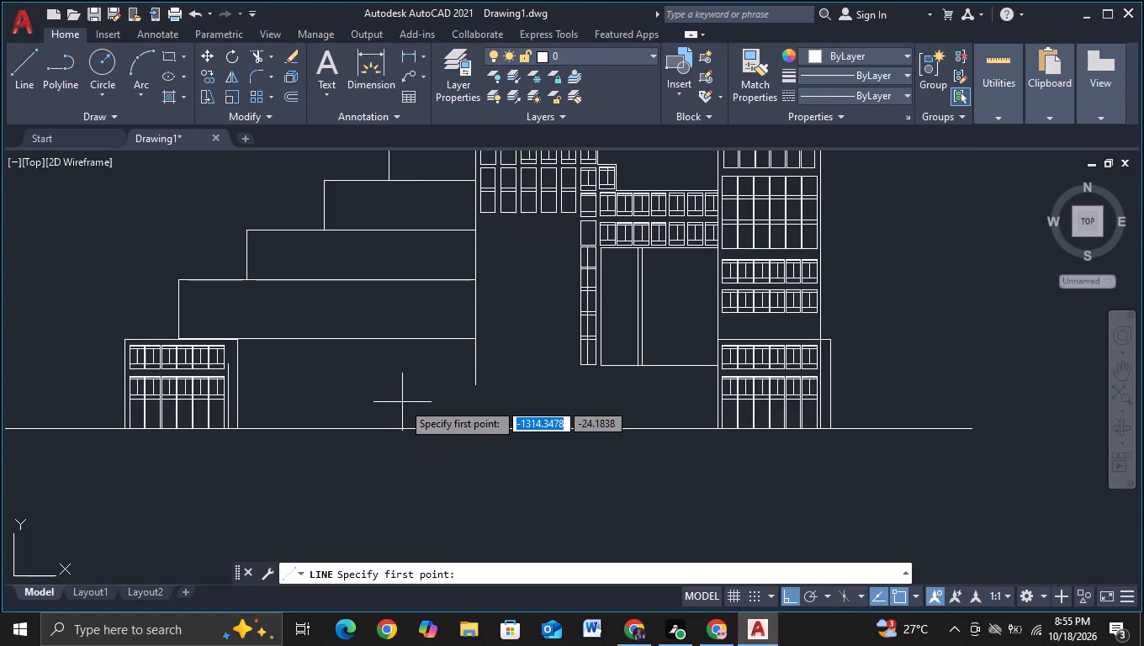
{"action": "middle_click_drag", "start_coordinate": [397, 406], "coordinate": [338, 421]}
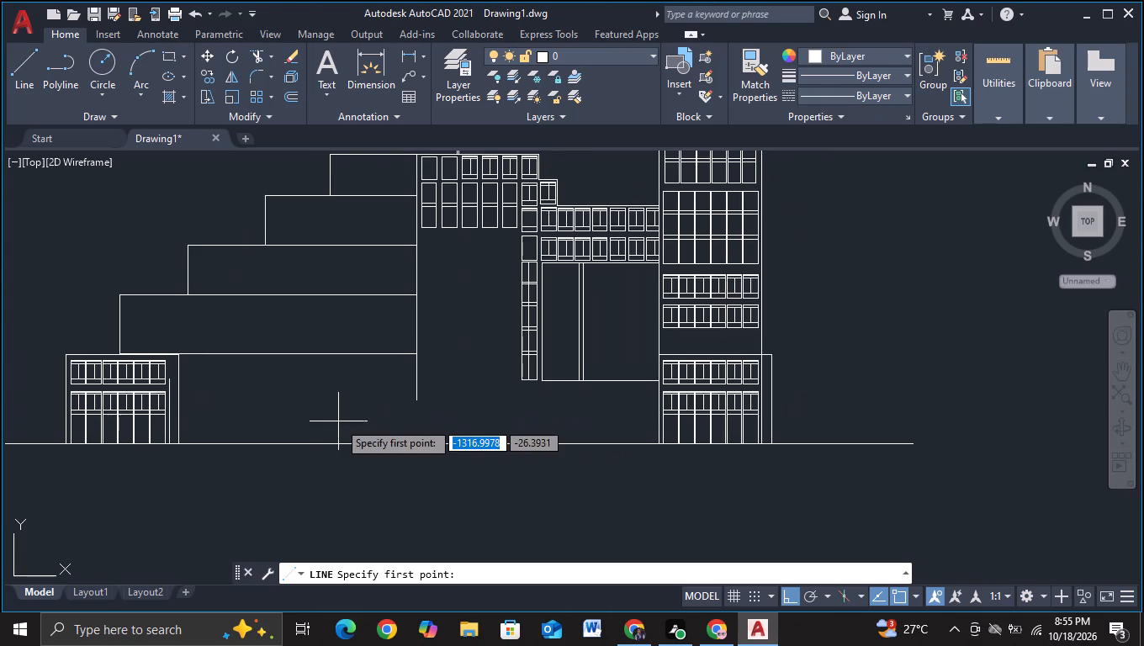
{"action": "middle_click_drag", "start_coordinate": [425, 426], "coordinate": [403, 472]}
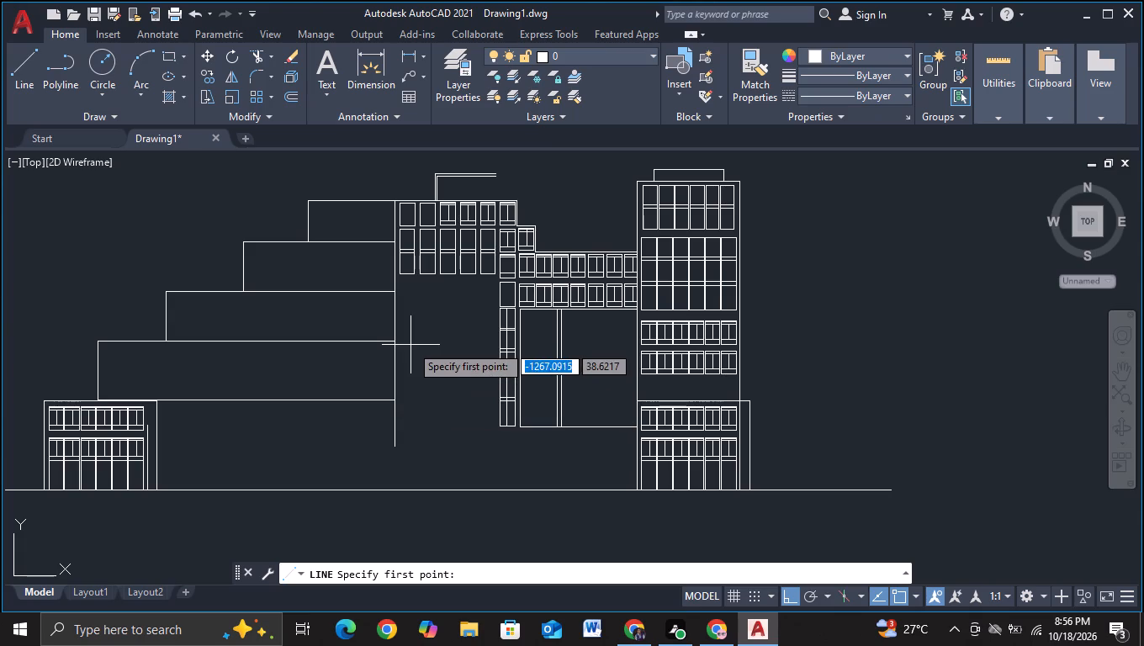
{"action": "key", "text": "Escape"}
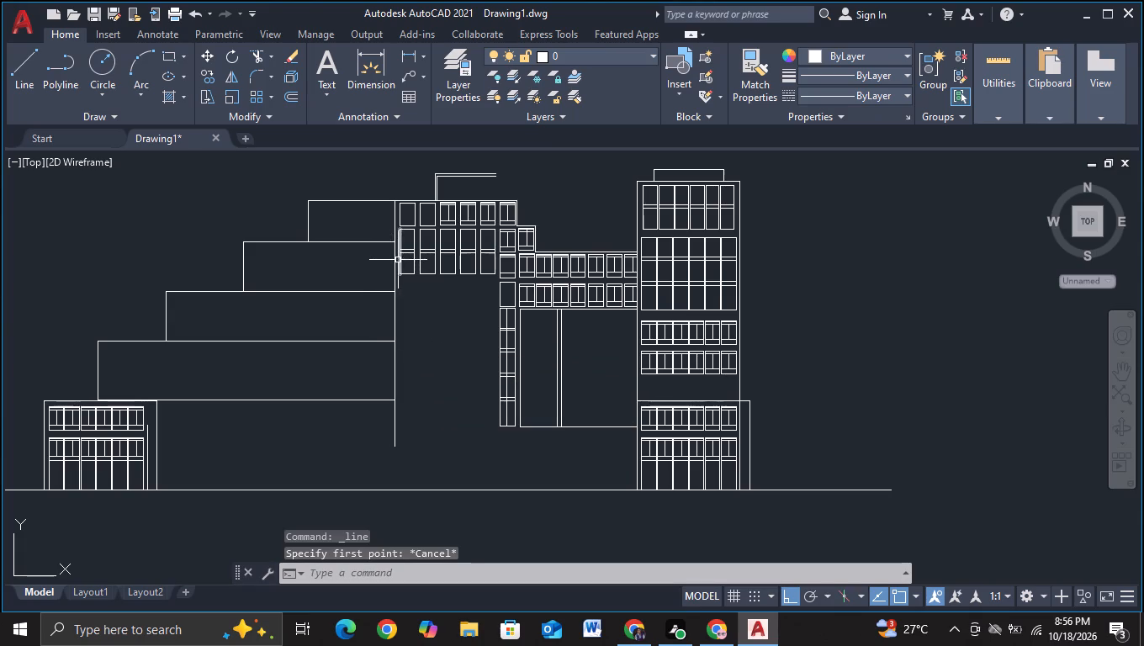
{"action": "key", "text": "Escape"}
Trim away the middle block's left wall line along the second terrace from the top.
{"action": "scroll", "coordinate": [405, 304], "scroll_direction": "up", "scroll_amount": 1}
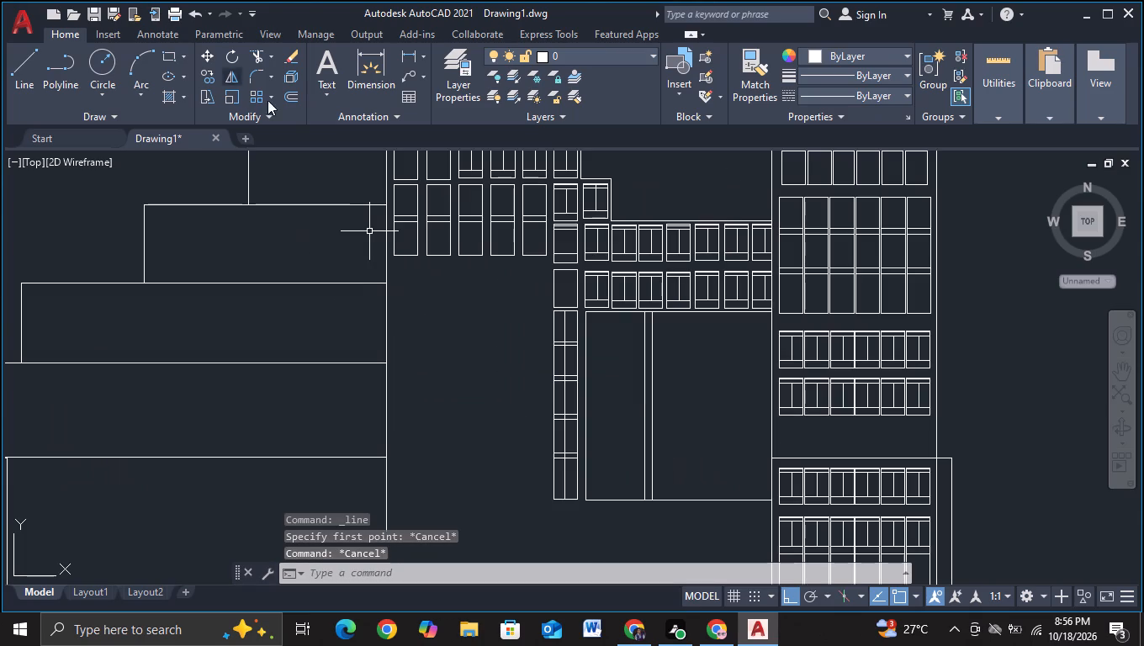
{"action": "left_click", "coordinate": [258, 54]}
{"action": "left_click_drag", "start_coordinate": [368, 243], "coordinate": [373, 245]}
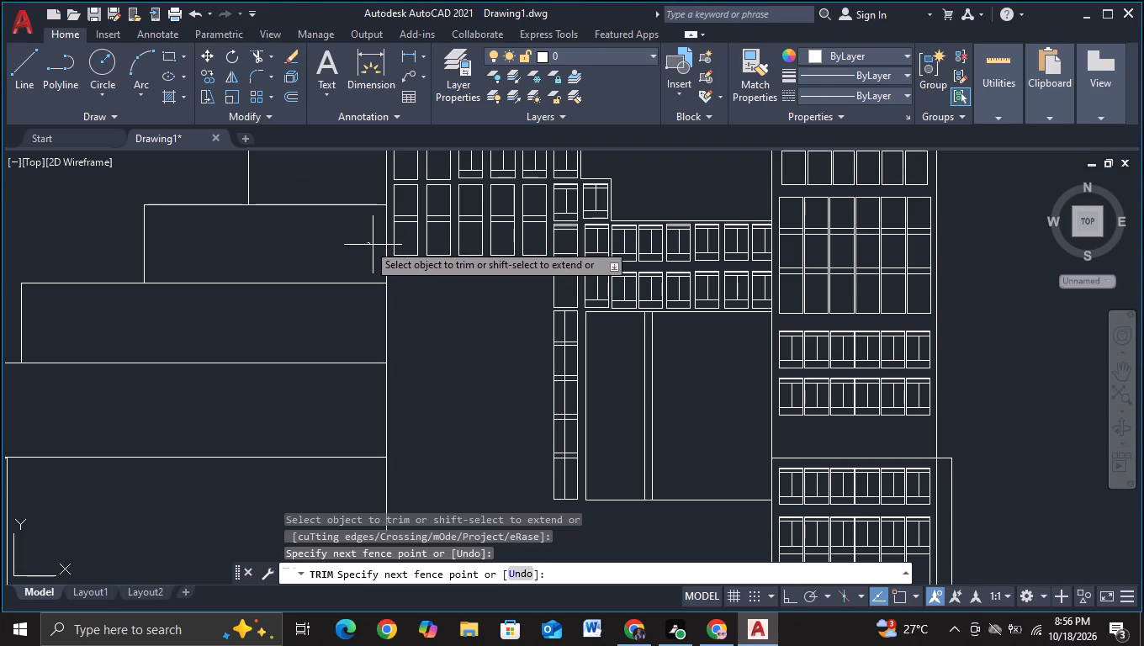
{"action": "left_click_drag", "start_coordinate": [373, 245], "coordinate": [391, 246]}
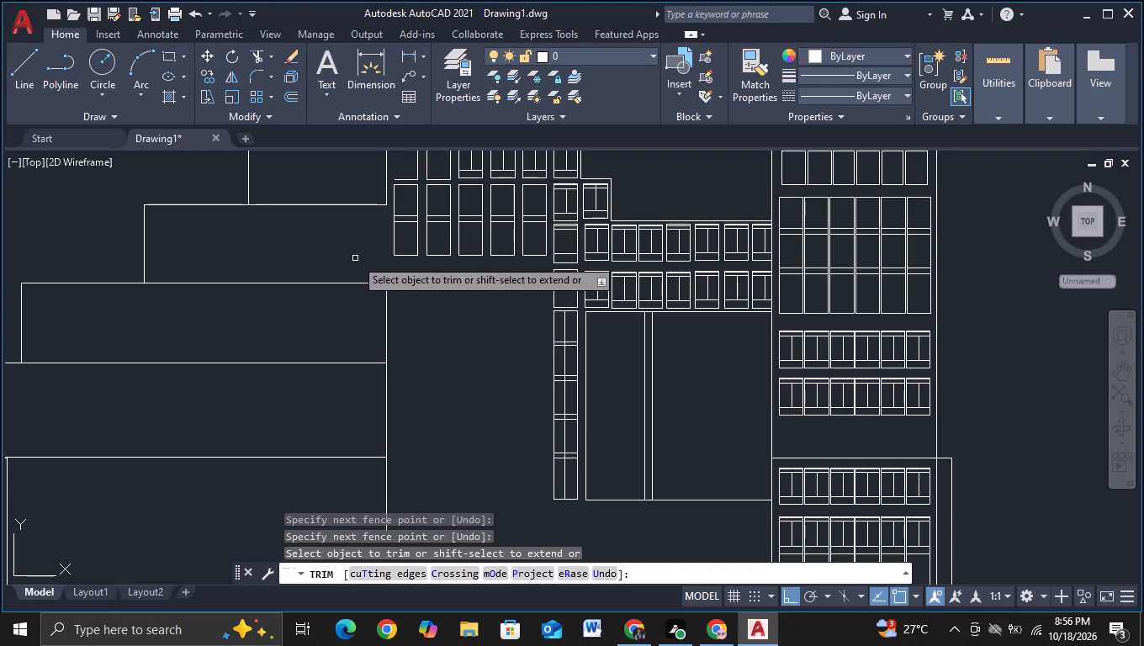
{"action": "middle_click_drag", "start_coordinate": [358, 246], "coordinate": [345, 310]}
{"action": "middle_click_drag", "start_coordinate": [345, 310], "coordinate": [345, 275]}
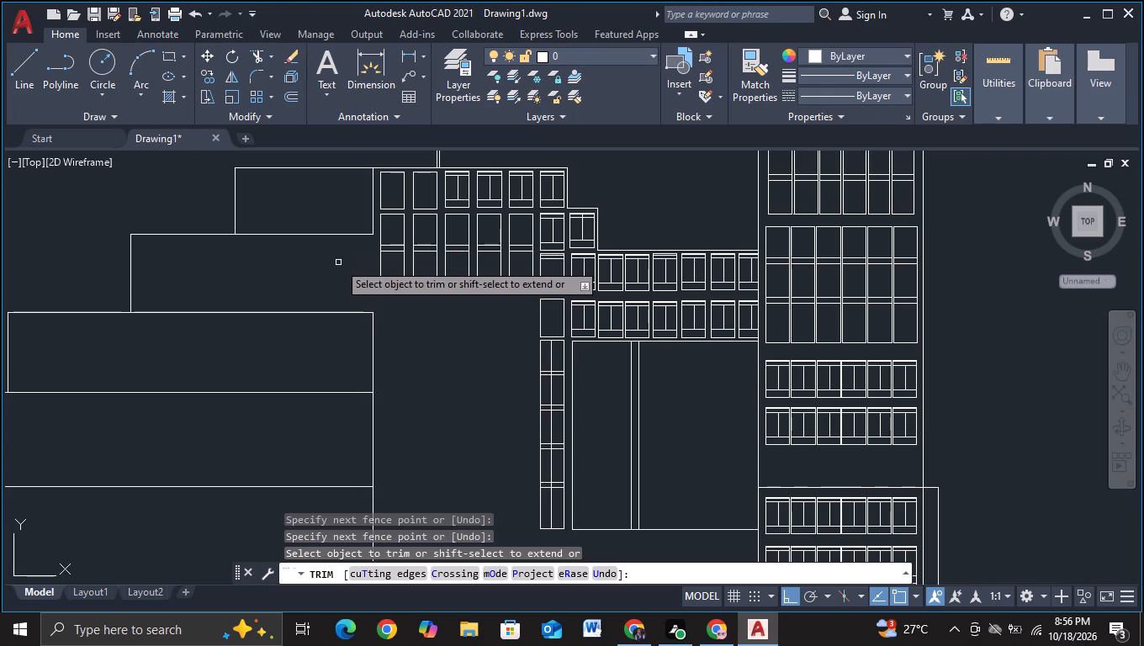
{"action": "middle_click_drag", "start_coordinate": [338, 262], "coordinate": [328, 337]}
{"action": "scroll", "coordinate": [344, 331], "scroll_direction": "up", "scroll_amount": 1}
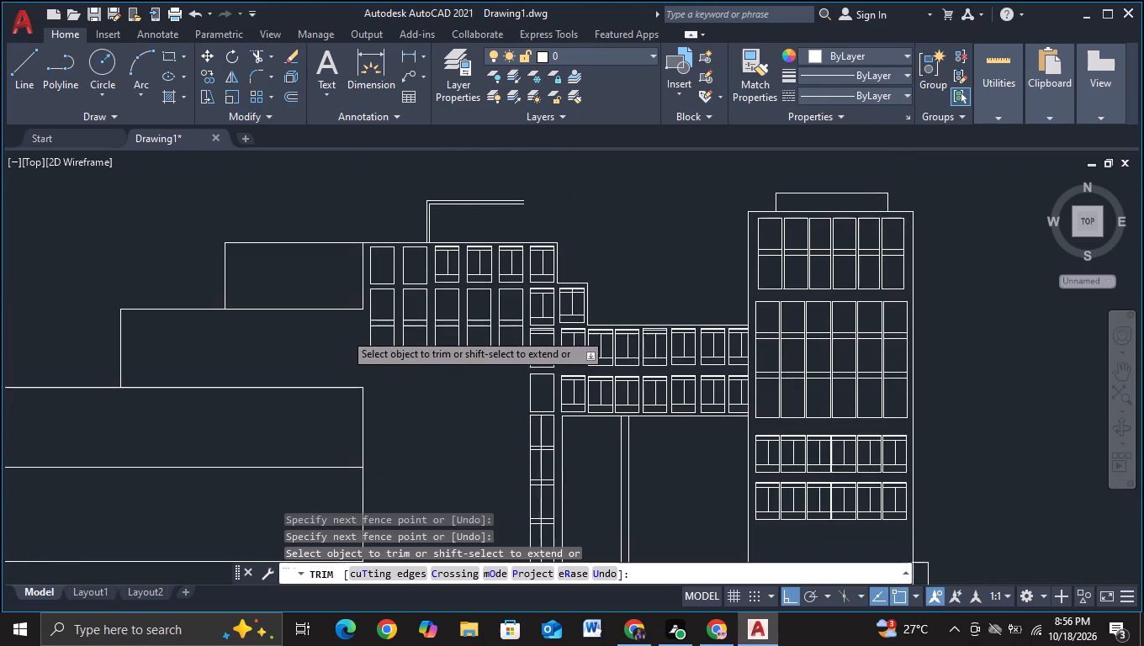
{"action": "scroll", "coordinate": [389, 272], "scroll_direction": "up", "scroll_amount": 1}
{"action": "key", "text": "Escape"}
Copy the top row's first plain window frame twice, one above the other, at the inner end of the second terrace from the top.
{"action": "middle_click_drag", "start_coordinate": [372, 205], "coordinate": [364, 299]}
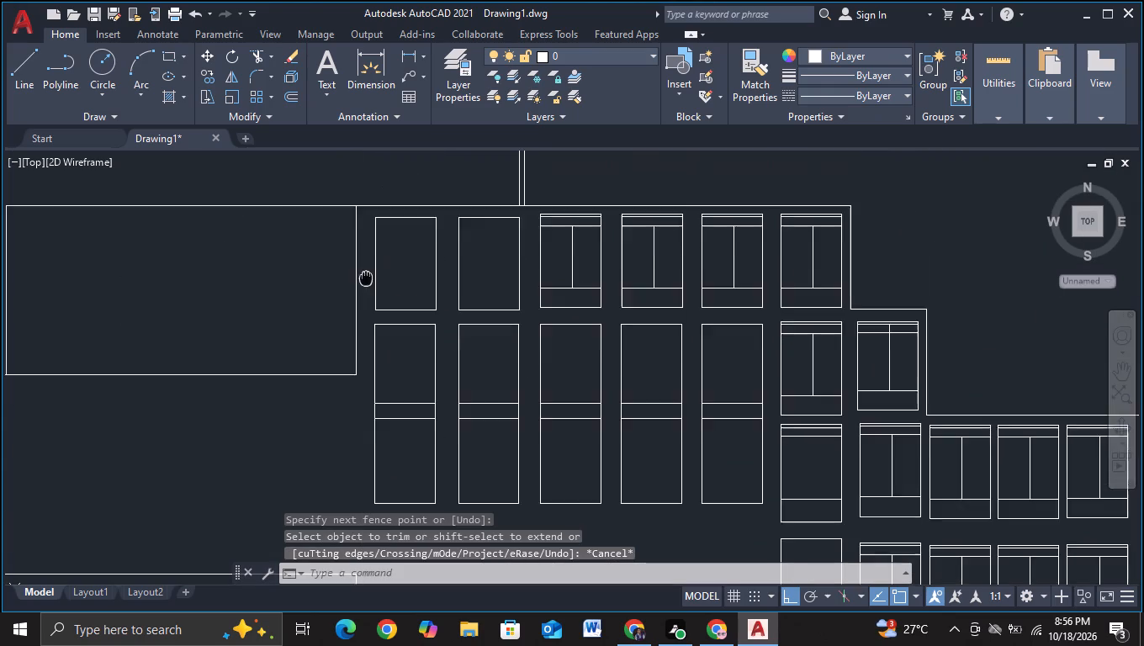
{"action": "middle_click_drag", "start_coordinate": [364, 299], "coordinate": [364, 310]}
{"action": "left_click", "coordinate": [366, 250]}
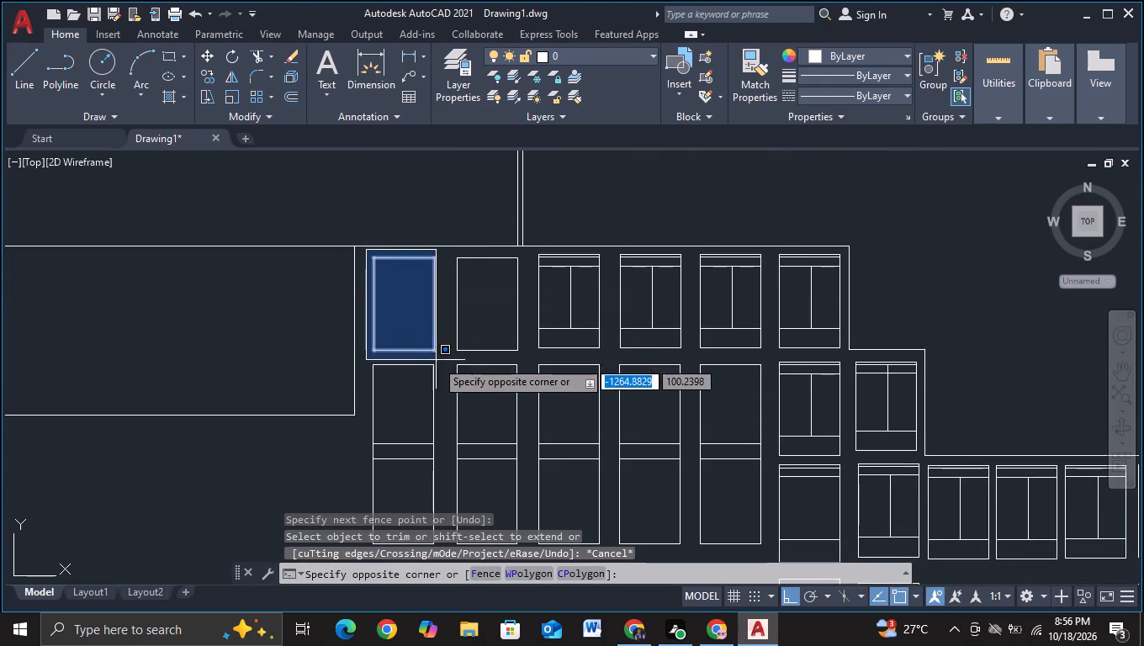
{"action": "left_click", "coordinate": [445, 363]}
{"action": "key", "text": "c"}
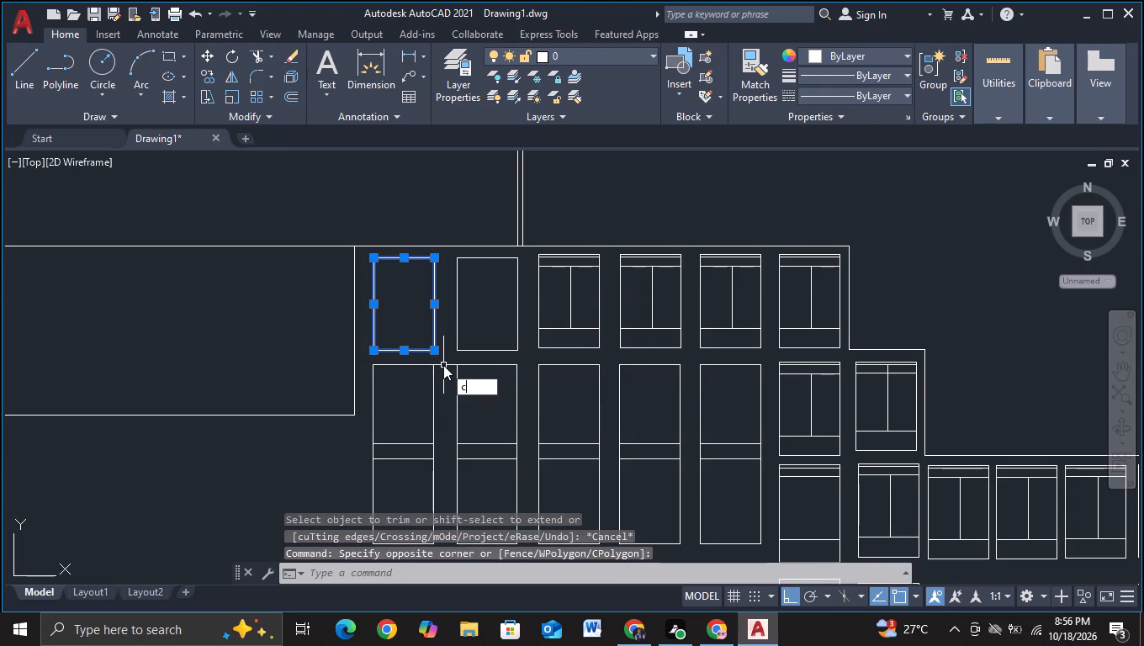
{"action": "left_click", "coordinate": [495, 417]}
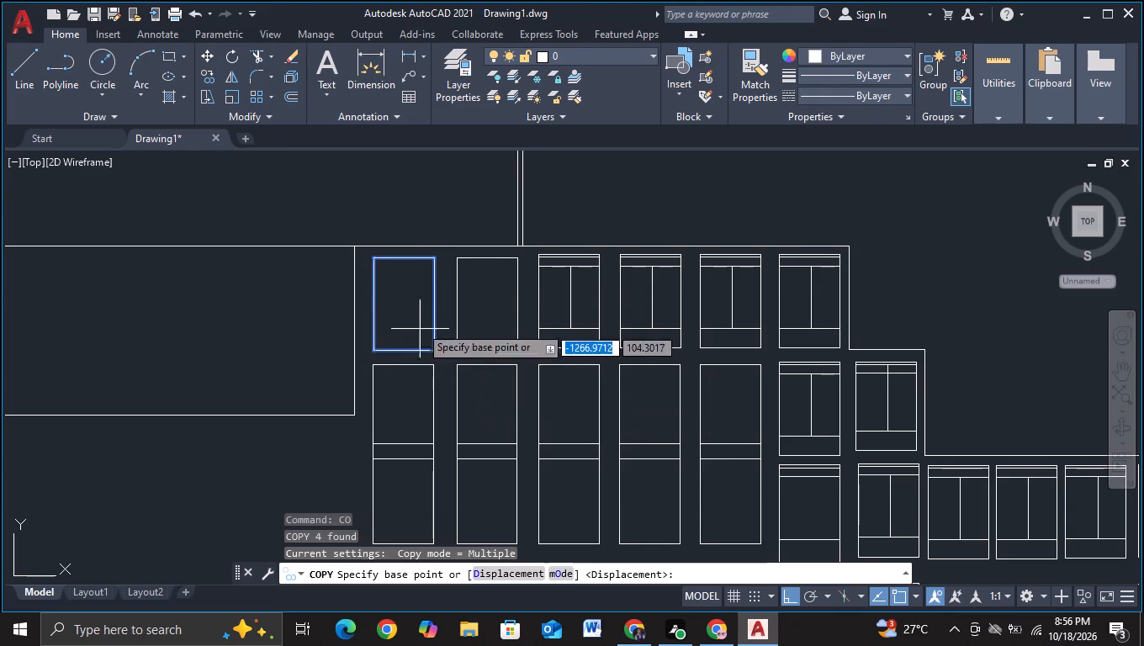
{"action": "left_click", "coordinate": [420, 325]}
{"action": "middle_click_drag", "start_coordinate": [306, 464], "coordinate": [326, 340]}
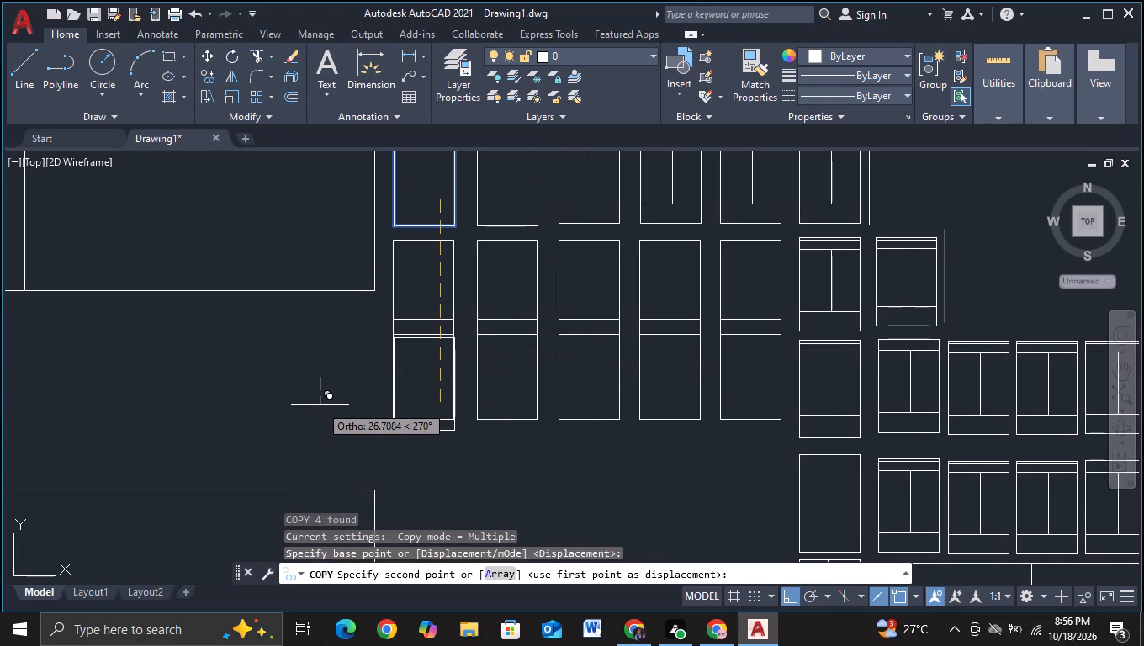
{"action": "key", "text": "F8"}
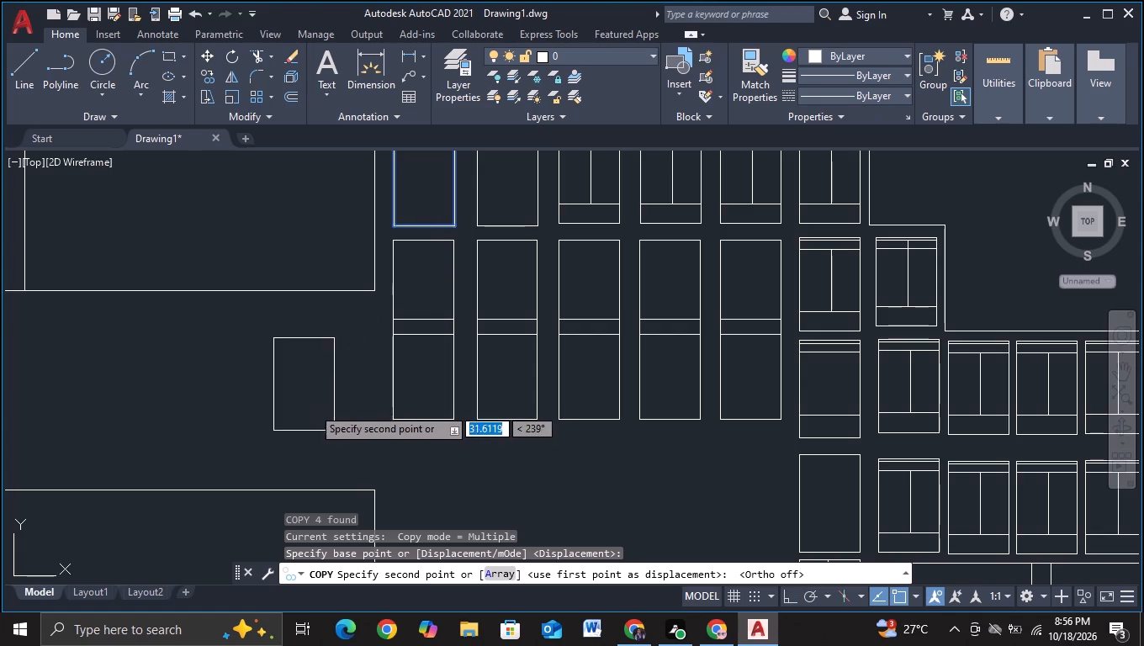
{"action": "left_click", "coordinate": [357, 368]}
{"action": "middle_click_drag", "start_coordinate": [352, 433], "coordinate": [348, 370]}
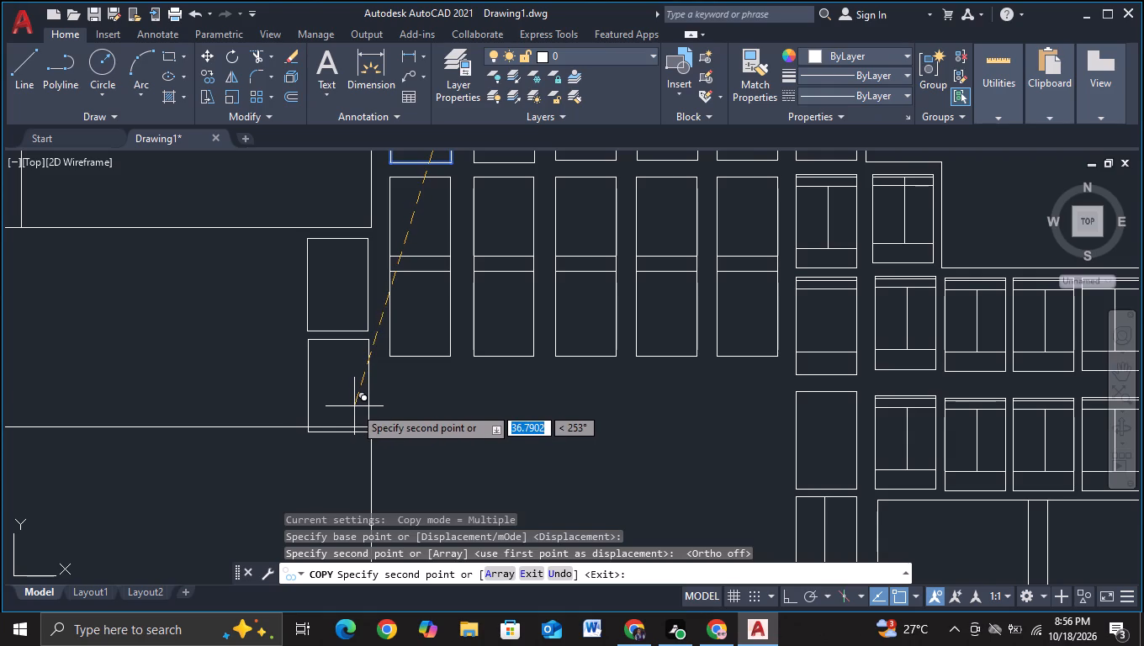
{"action": "middle_click_drag", "start_coordinate": [354, 406], "coordinate": [352, 374]}
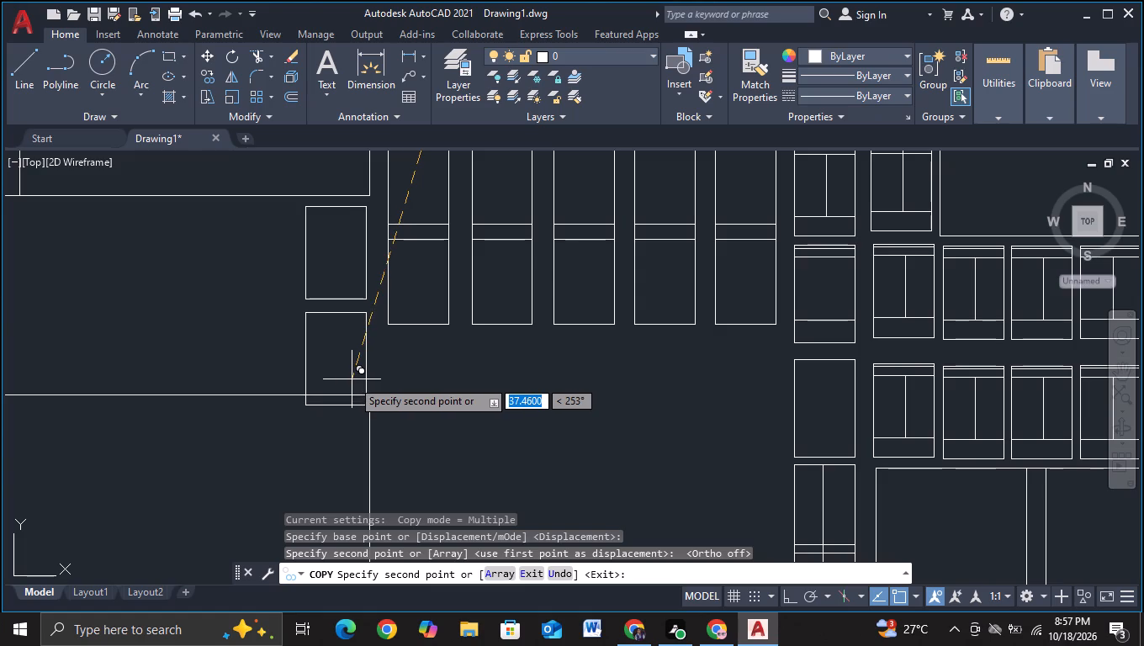
{"action": "left_click", "coordinate": [352, 379]}
{"action": "key", "text": "Escape"}
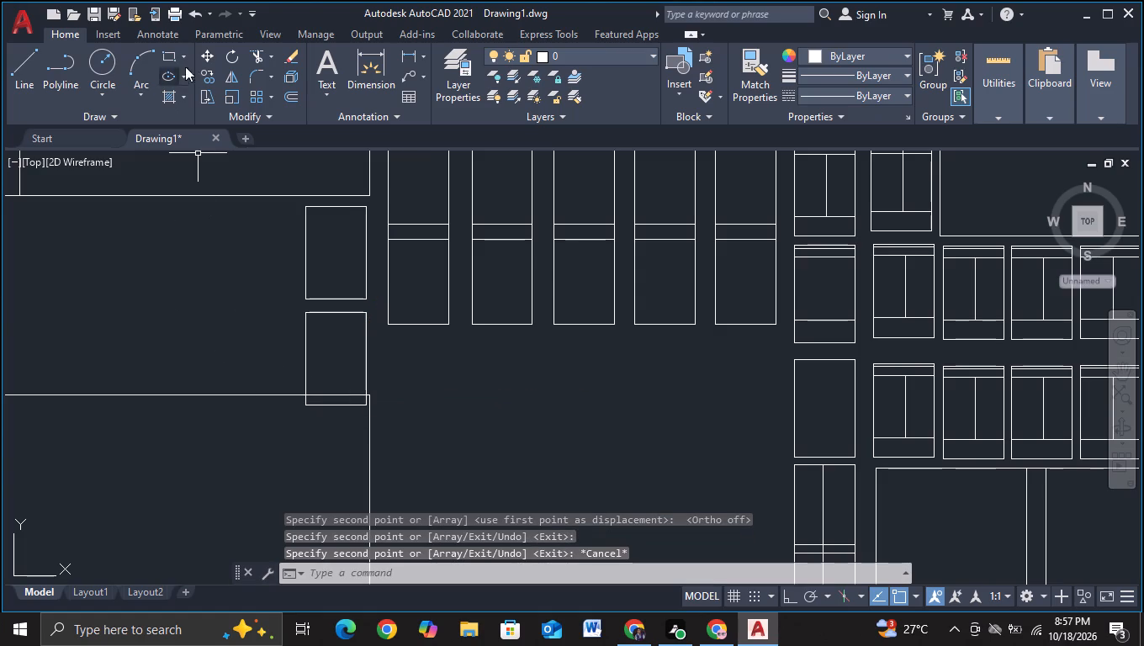
Trim the lower copied window's sides and bottom edge where they extend below the second terrace's base line.
{"action": "left_click", "coordinate": [258, 60]}
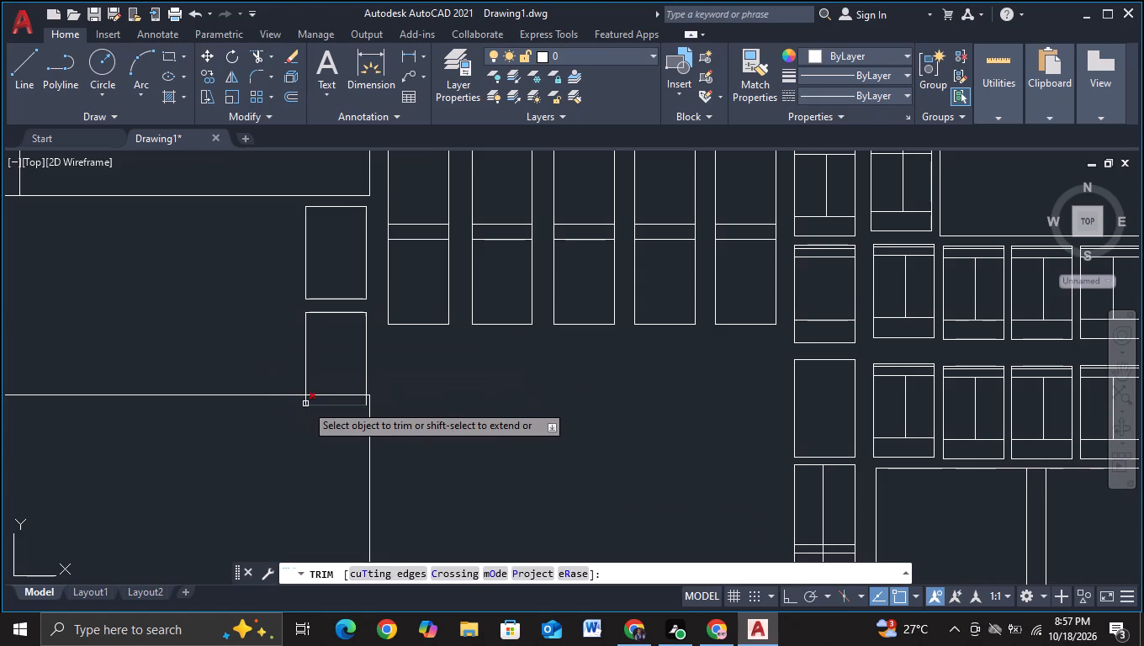
{"action": "left_click", "coordinate": [305, 404]}
{"action": "left_click", "coordinate": [305, 403]}
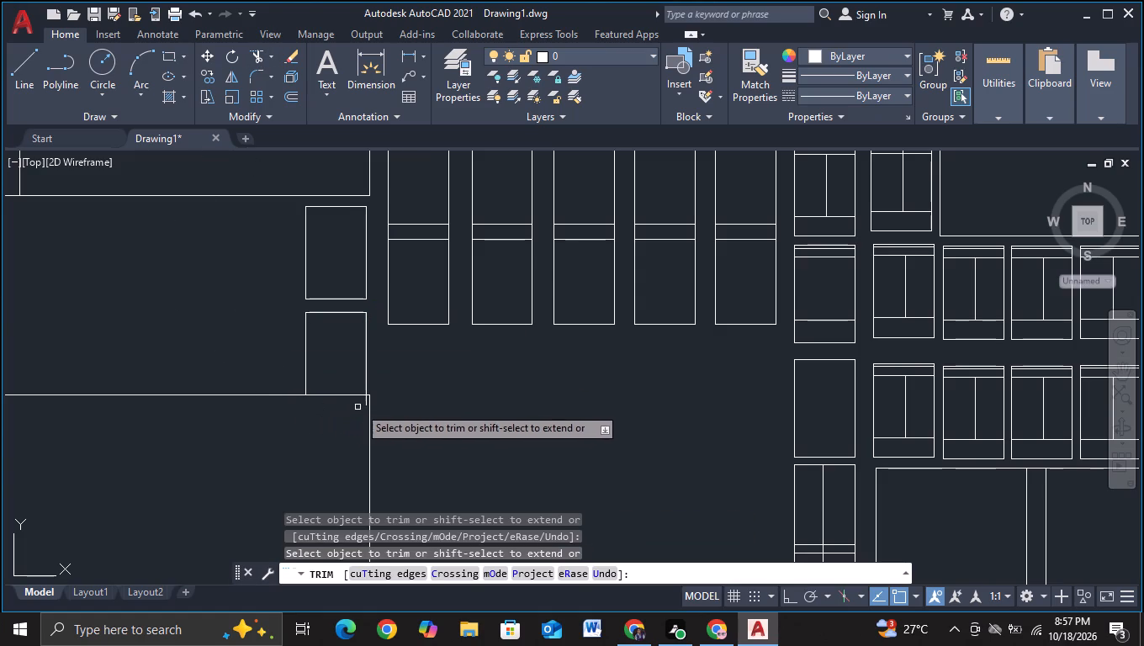
{"action": "left_click", "coordinate": [364, 400]}
{"action": "scroll", "coordinate": [425, 414], "scroll_direction": "down", "scroll_amount": 2}
{"action": "middle_click_drag", "start_coordinate": [459, 442], "coordinate": [460, 407]}
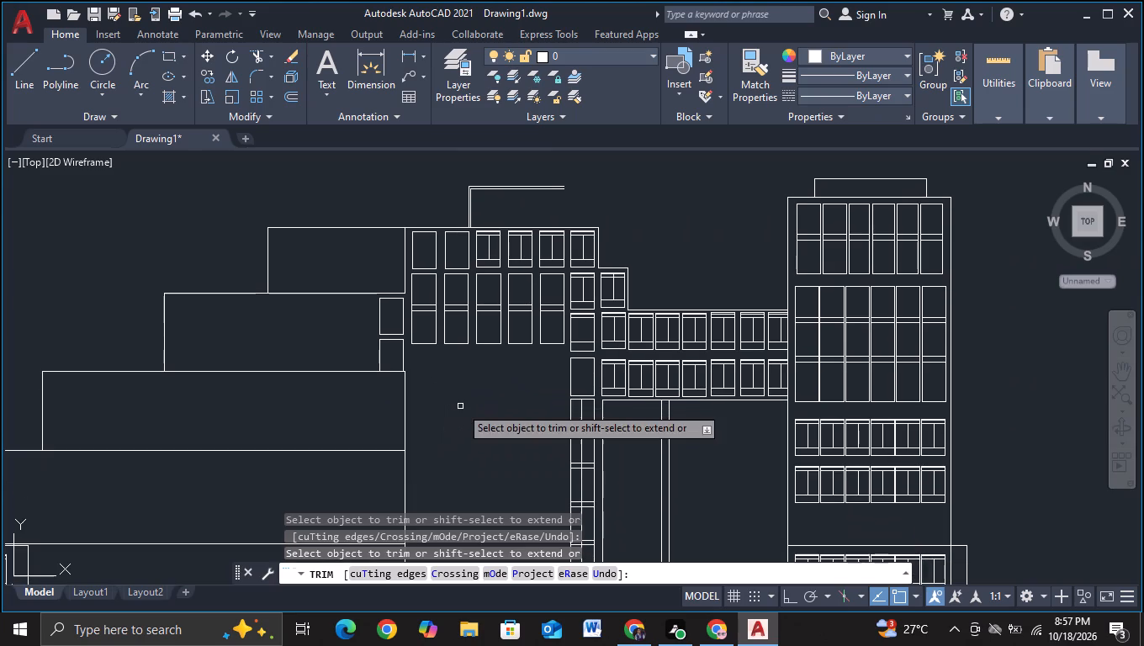
{"action": "key", "text": "Escape"}
Trim away the middle block's left wall line along the third terrace from the top.
{"action": "middle_click_drag", "start_coordinate": [411, 466], "coordinate": [400, 403]}
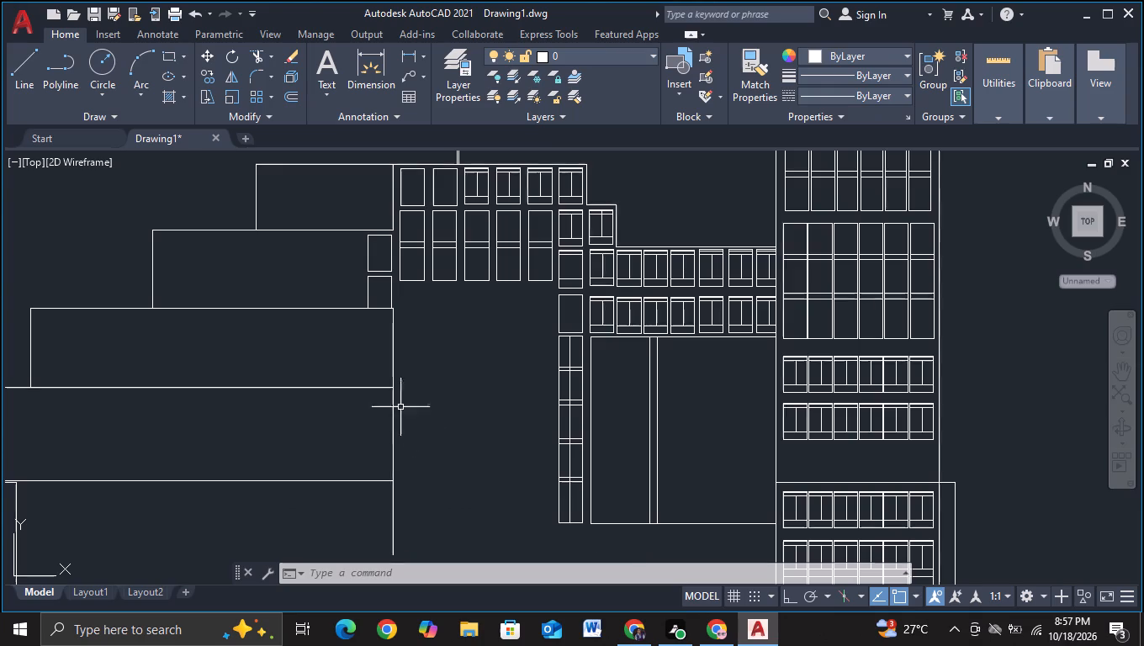
{"action": "scroll", "coordinate": [474, 345], "scroll_direction": "up", "scroll_amount": 1}
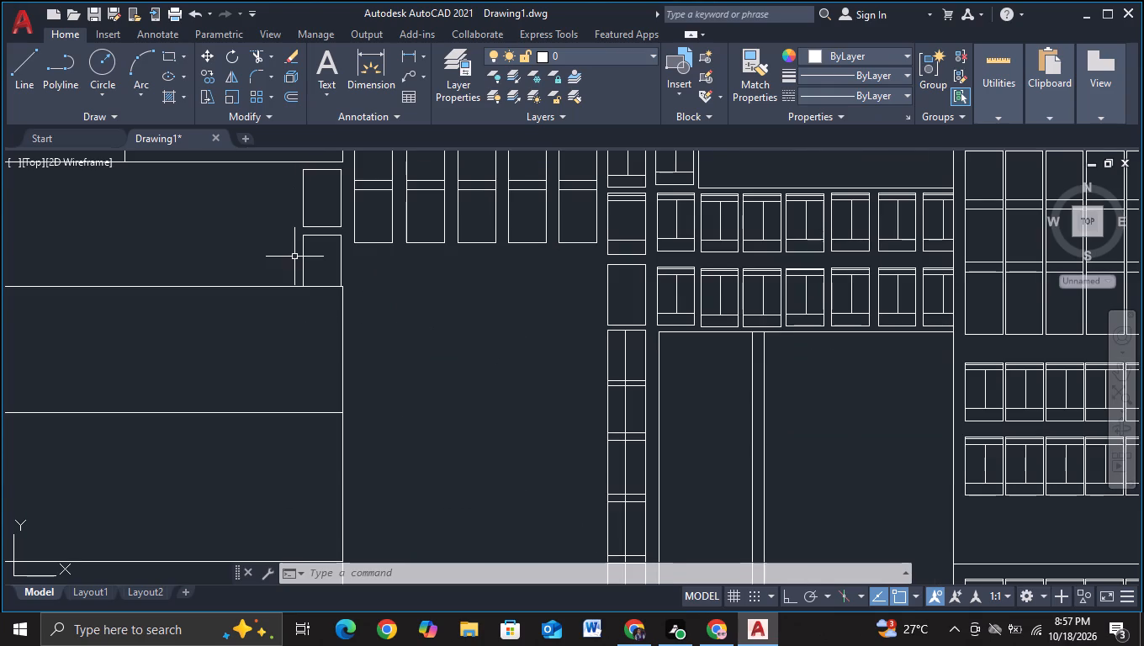
{"action": "left_click", "coordinate": [255, 55]}
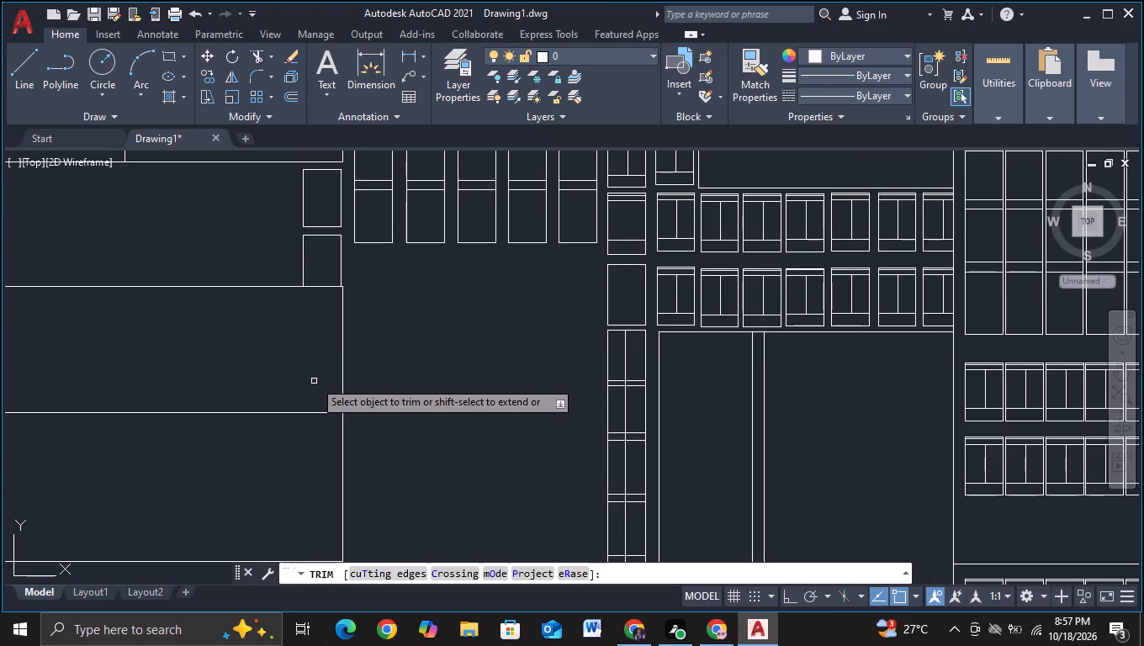
{"action": "left_click_drag", "start_coordinate": [310, 376], "coordinate": [406, 357]}
{"action": "scroll", "coordinate": [410, 357], "scroll_direction": "down", "scroll_amount": 1}
{"action": "middle_click_drag", "start_coordinate": [424, 415], "coordinate": [439, 347]}
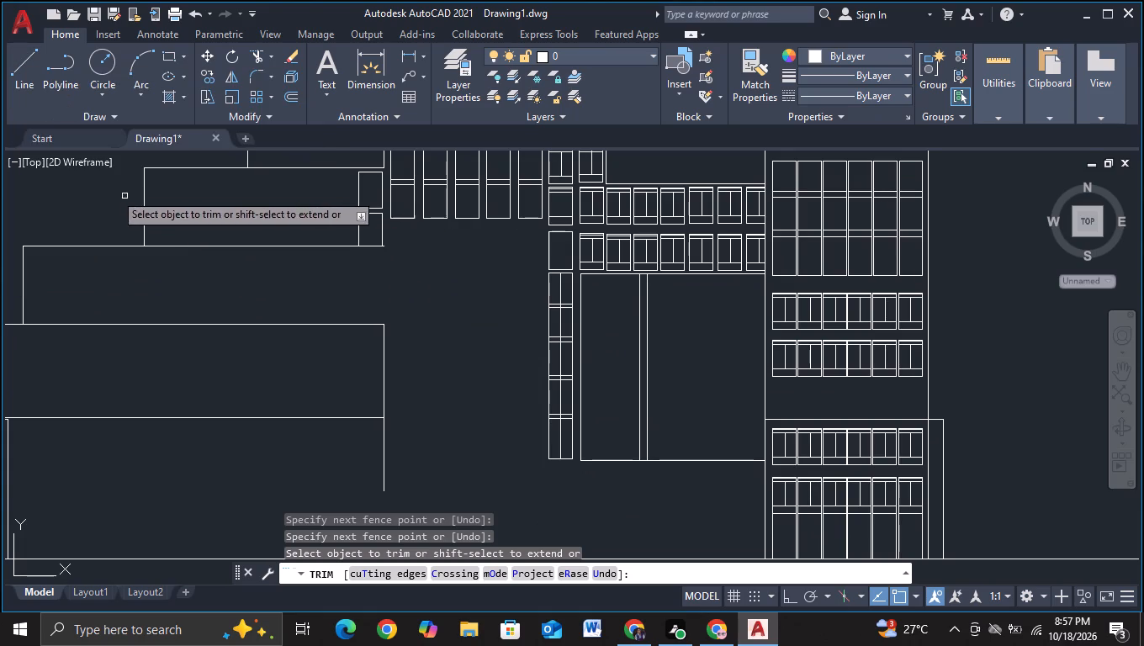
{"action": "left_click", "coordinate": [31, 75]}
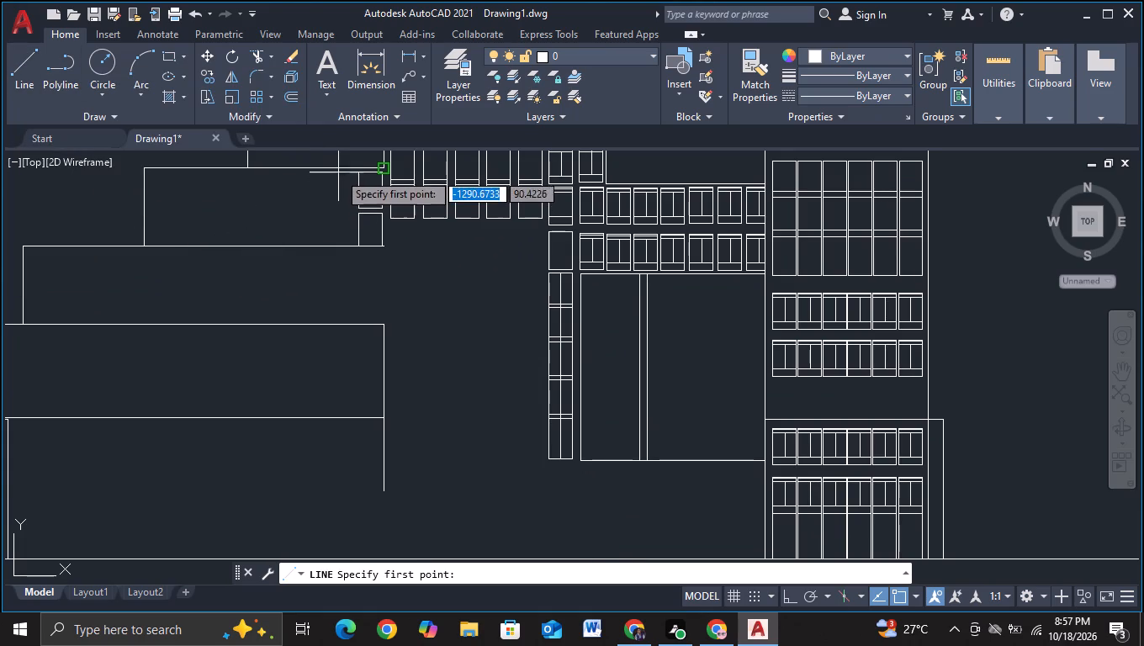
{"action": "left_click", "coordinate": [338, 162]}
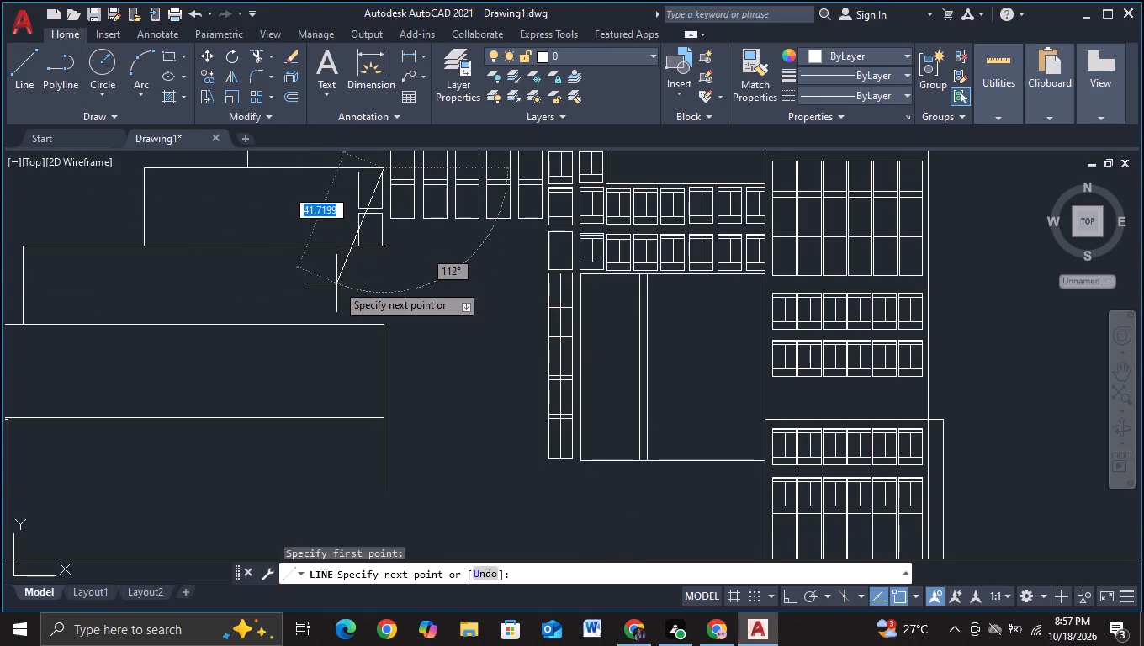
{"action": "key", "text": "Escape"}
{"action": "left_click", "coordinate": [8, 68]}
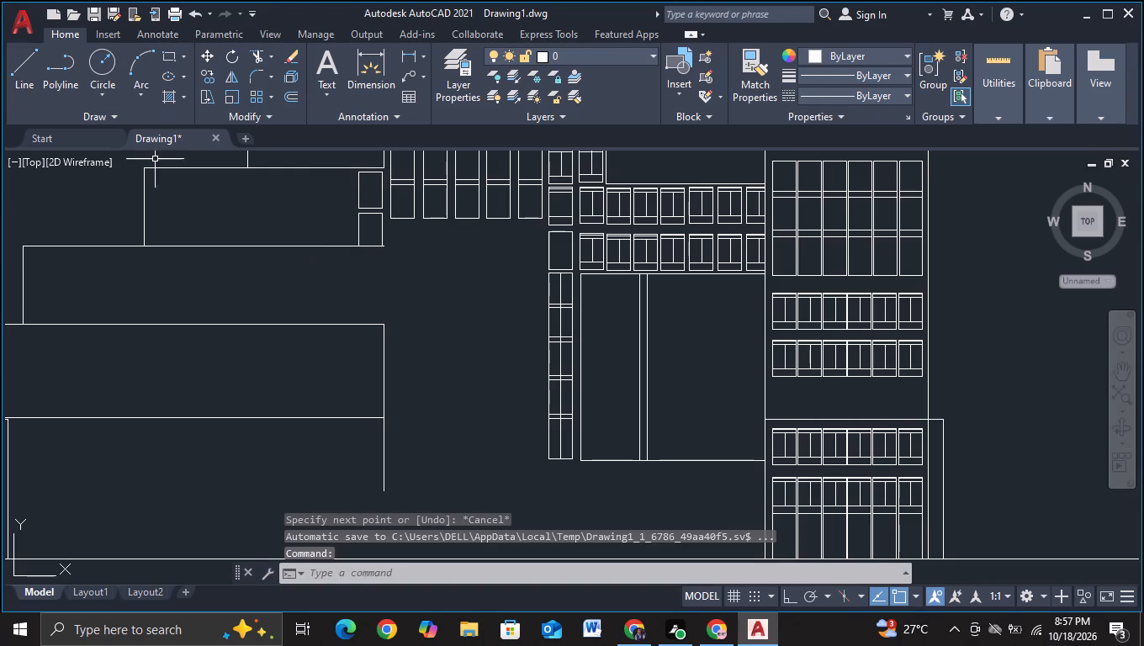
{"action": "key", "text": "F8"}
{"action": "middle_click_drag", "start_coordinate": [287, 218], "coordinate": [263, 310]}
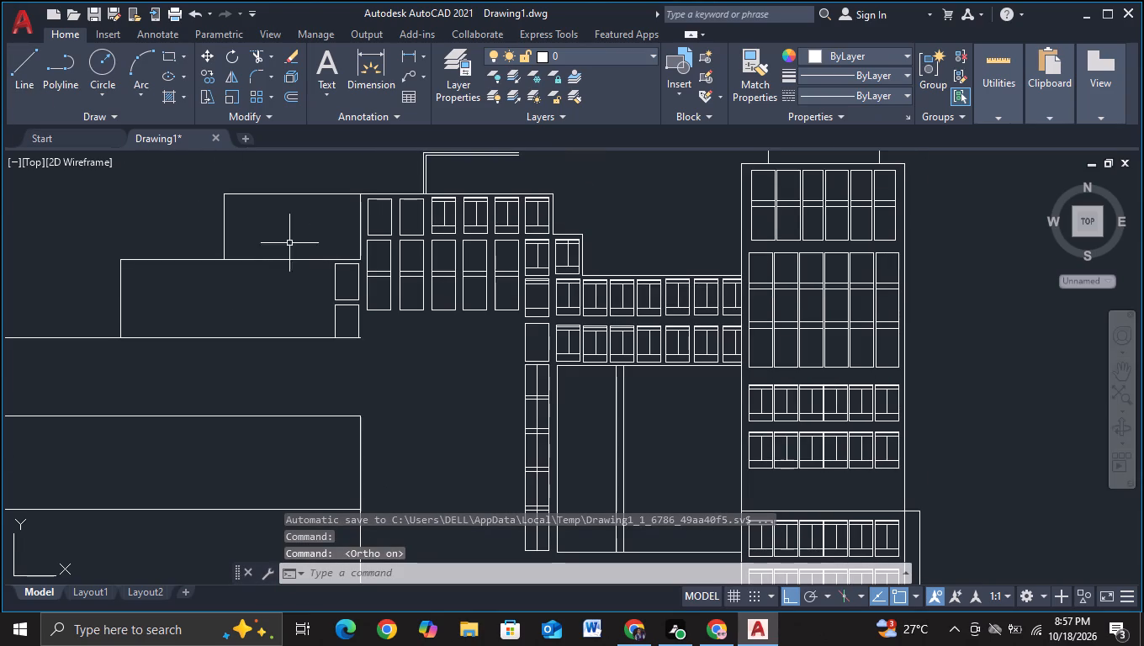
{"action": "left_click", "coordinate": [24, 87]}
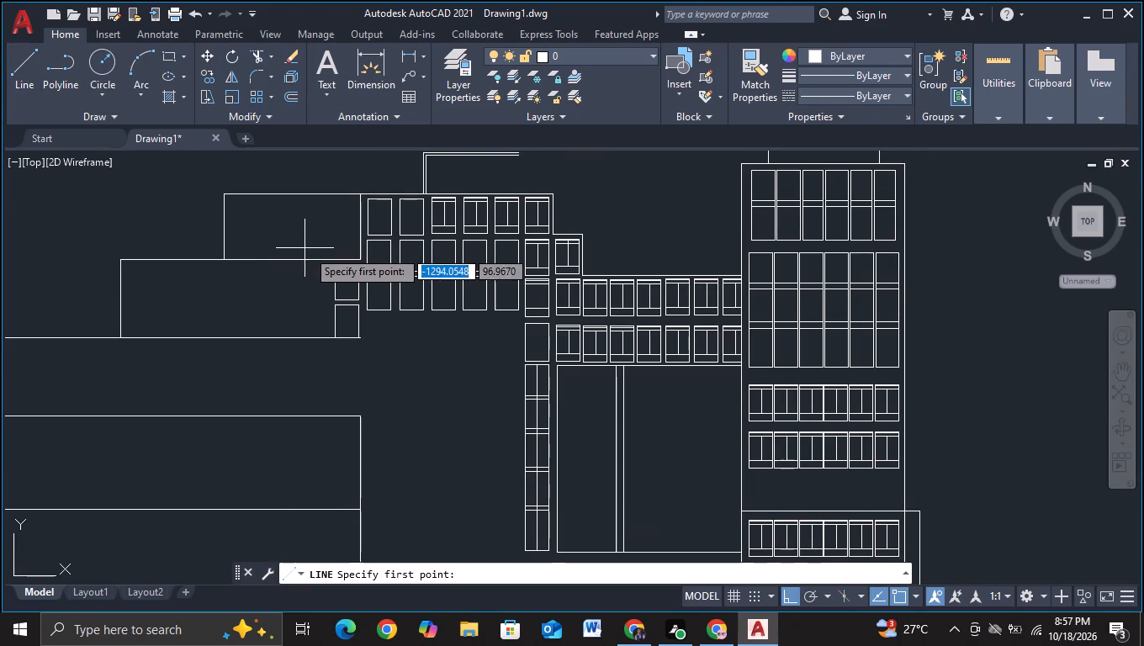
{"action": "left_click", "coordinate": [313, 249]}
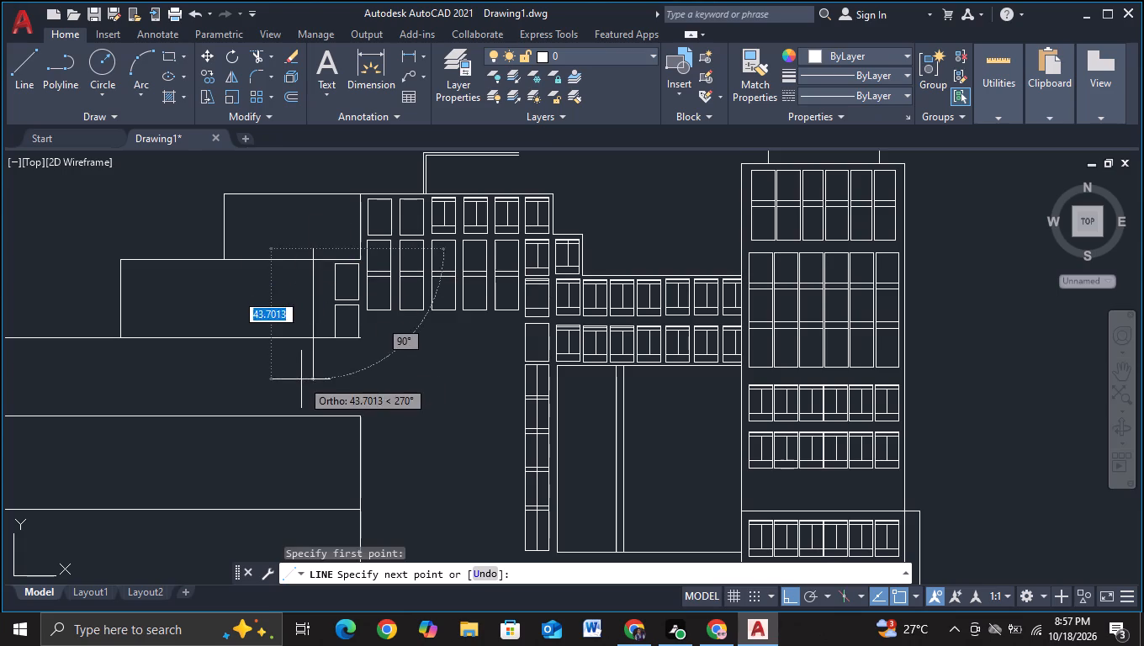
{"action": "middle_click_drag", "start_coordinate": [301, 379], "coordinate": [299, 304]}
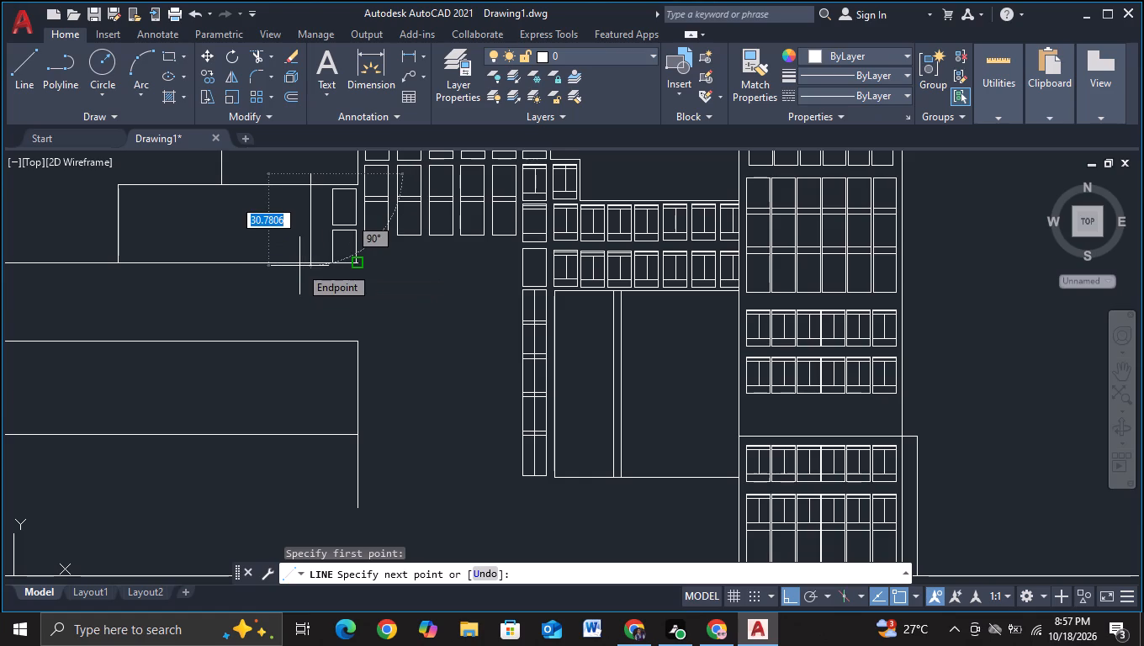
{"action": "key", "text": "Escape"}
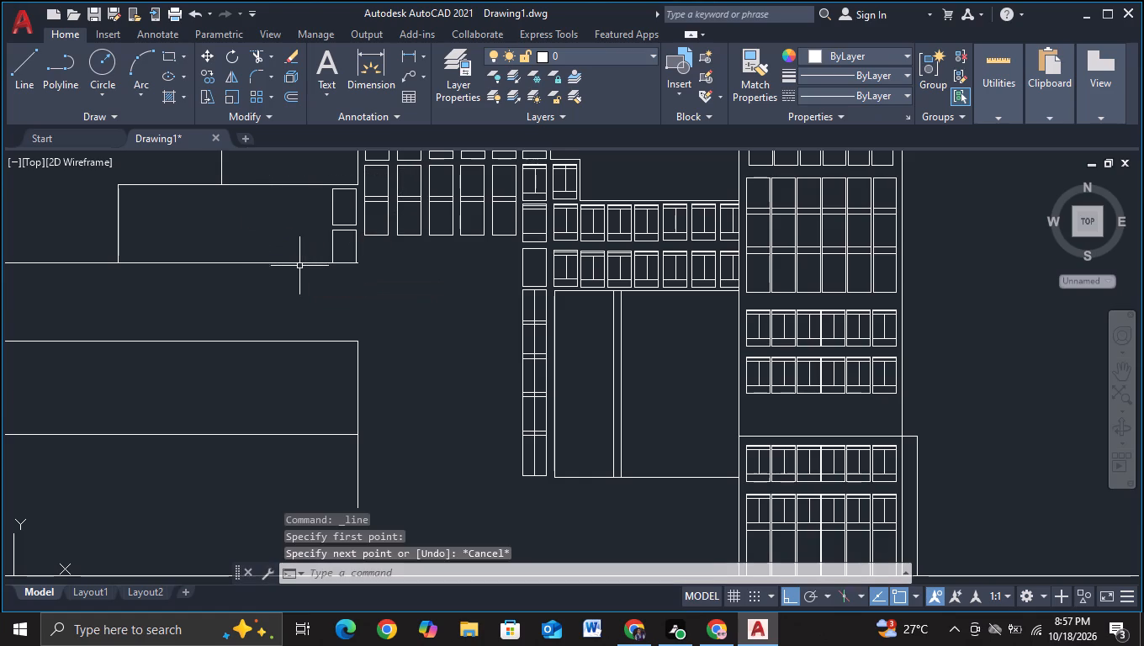
With Ortho on and object snap off, draw a stepped line beside the copied windows: about 28.6 down, 11.7 left, and down across the third terrace.
{"action": "left_click", "coordinate": [27, 90]}
{"action": "middle_click_drag", "start_coordinate": [242, 212], "coordinate": [114, 263]}
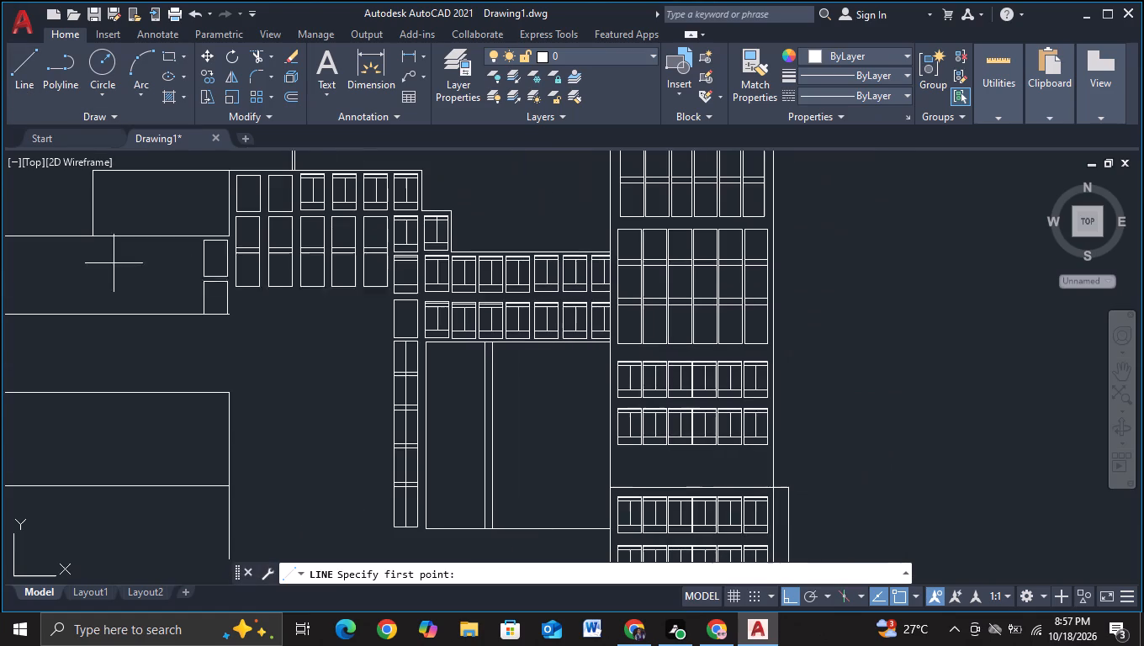
{"action": "key", "text": "F3"}
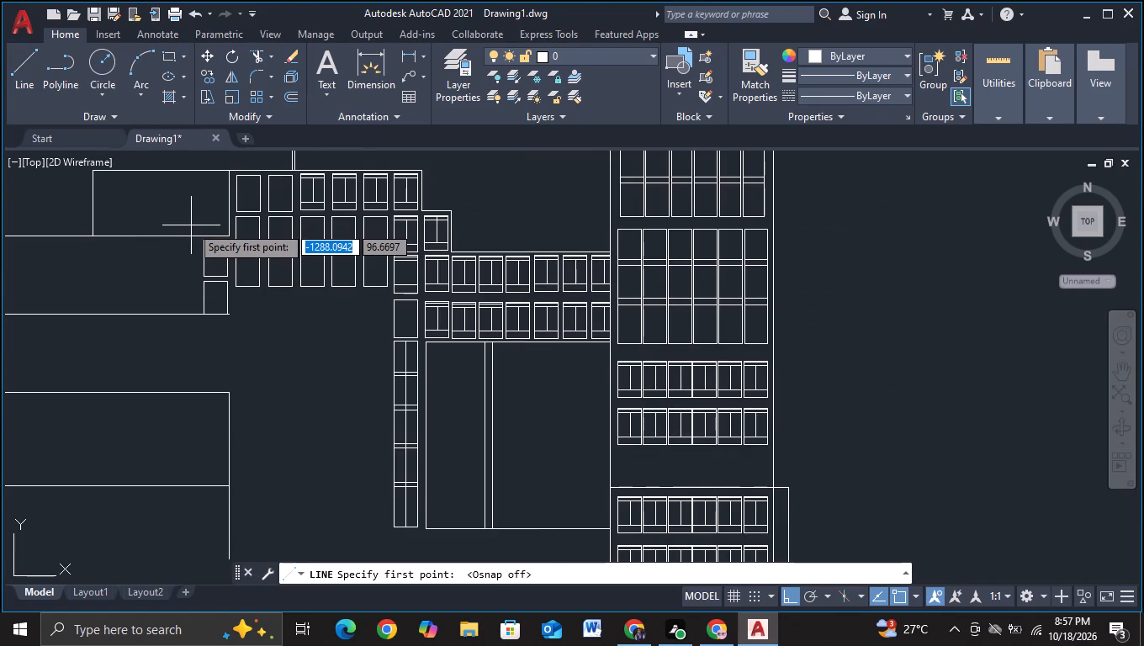
{"action": "left_click", "coordinate": [188, 229]}
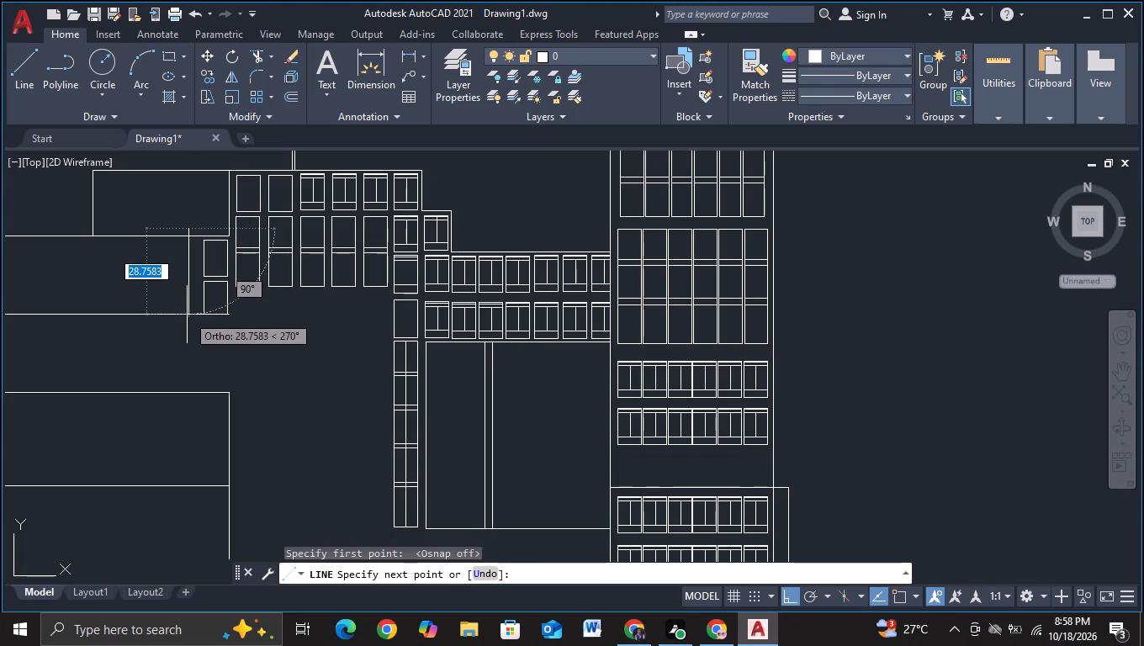
{"action": "scroll", "coordinate": [187, 315], "scroll_direction": "up", "scroll_amount": 2}
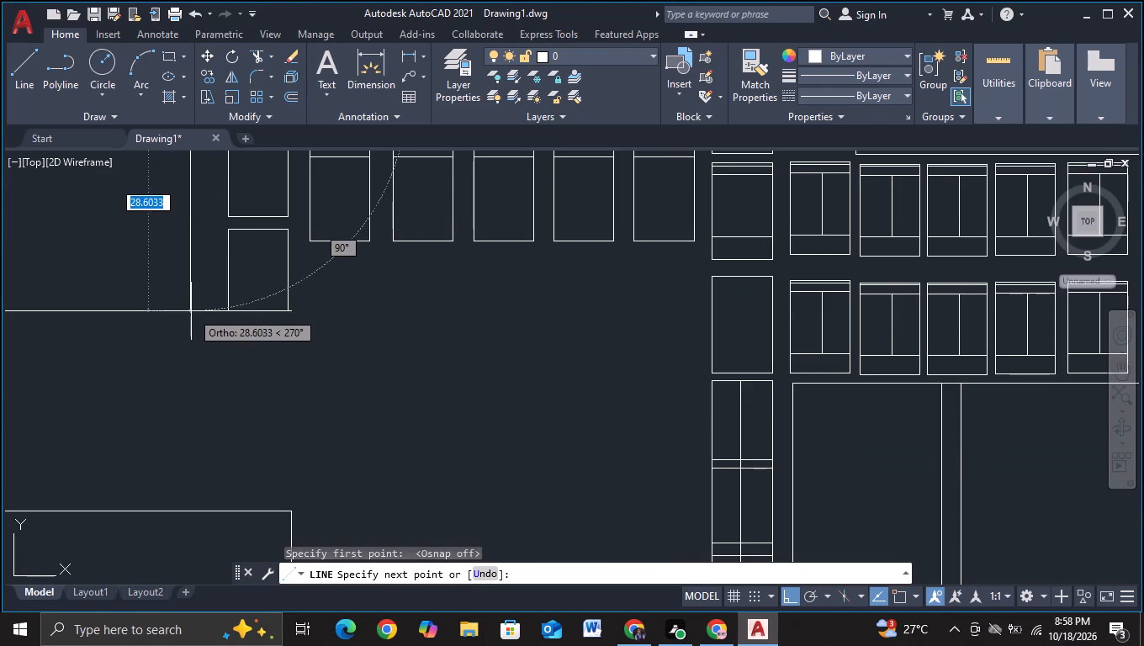
{"action": "left_click", "coordinate": [191, 311]}
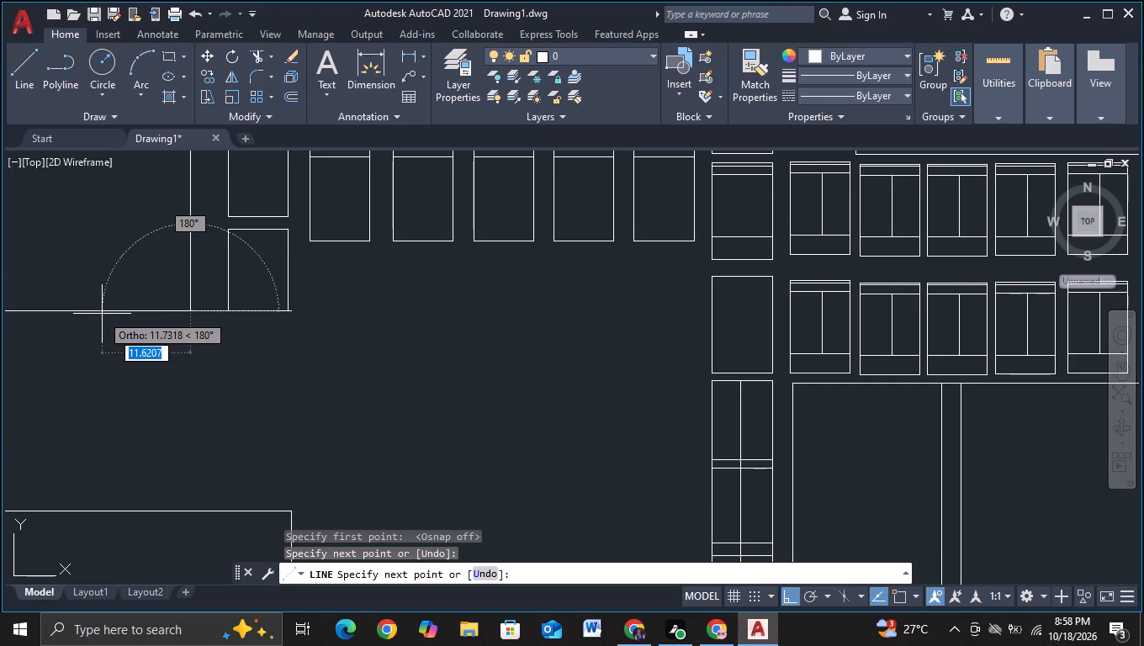
{"action": "left_click", "coordinate": [102, 314]}
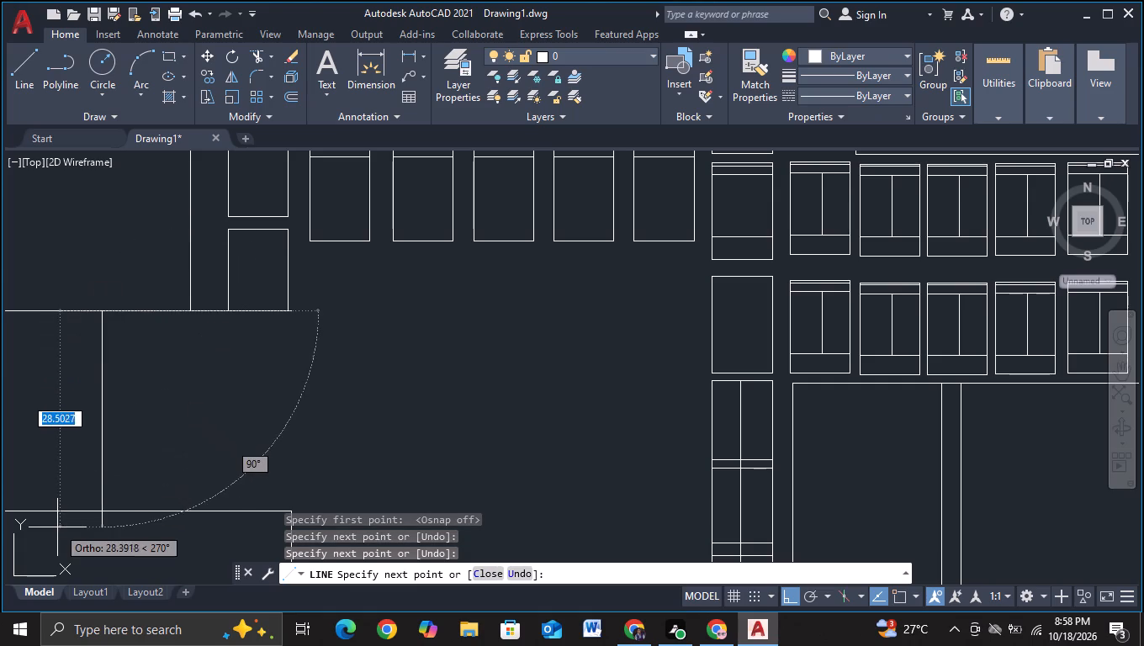
{"action": "middle_click_drag", "start_coordinate": [58, 527], "coordinate": [87, 420]}
{"action": "left_click", "coordinate": [98, 457]}
{"action": "key", "text": "Escape"}
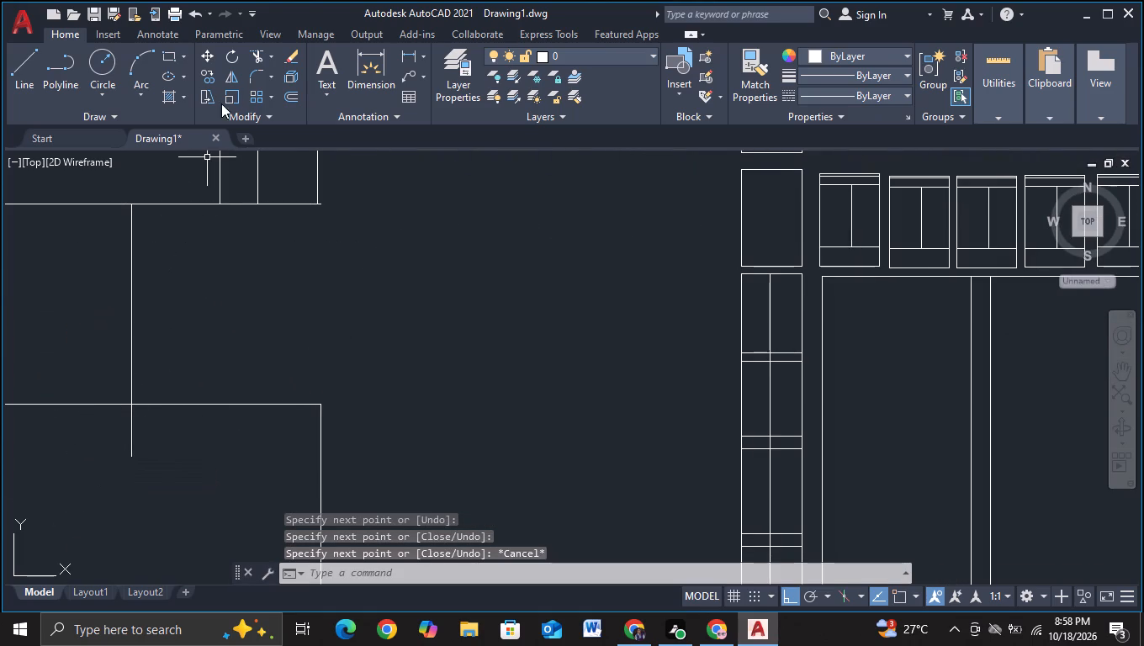
Trim the stepped line's ends that project below the third terrace and above the second terrace's top line.
{"action": "left_click", "coordinate": [256, 59]}
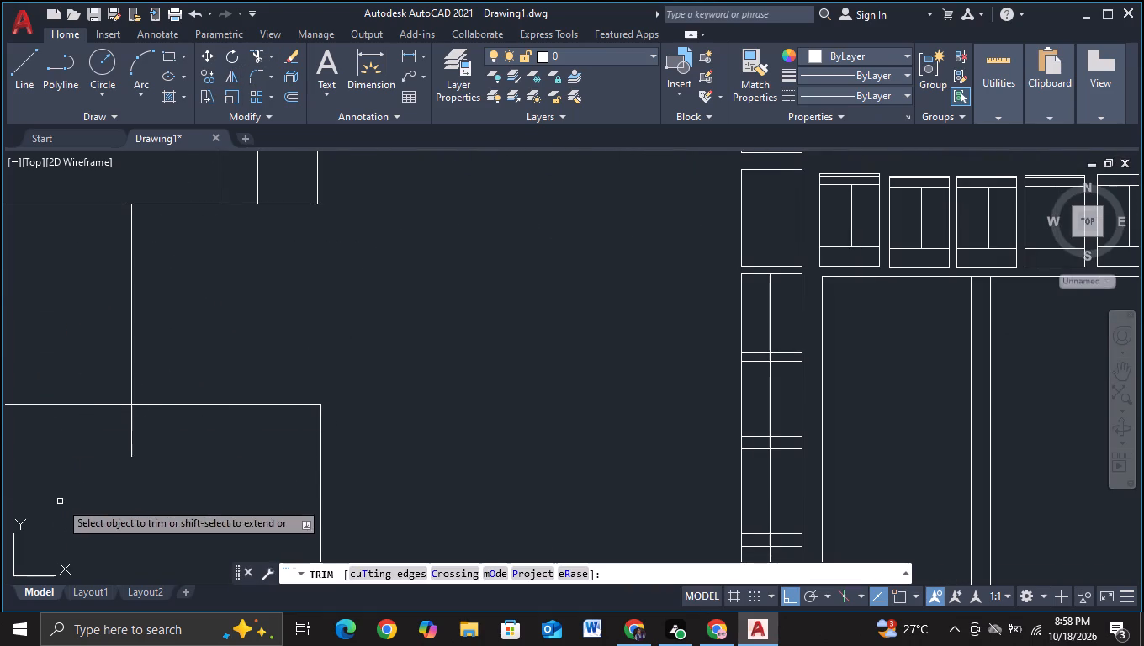
{"action": "left_click_drag", "start_coordinate": [101, 439], "coordinate": [167, 419]}
{"action": "scroll", "coordinate": [167, 419], "scroll_direction": "down", "scroll_amount": 2}
{"action": "middle_click_drag", "start_coordinate": [219, 390], "coordinate": [226, 431]}
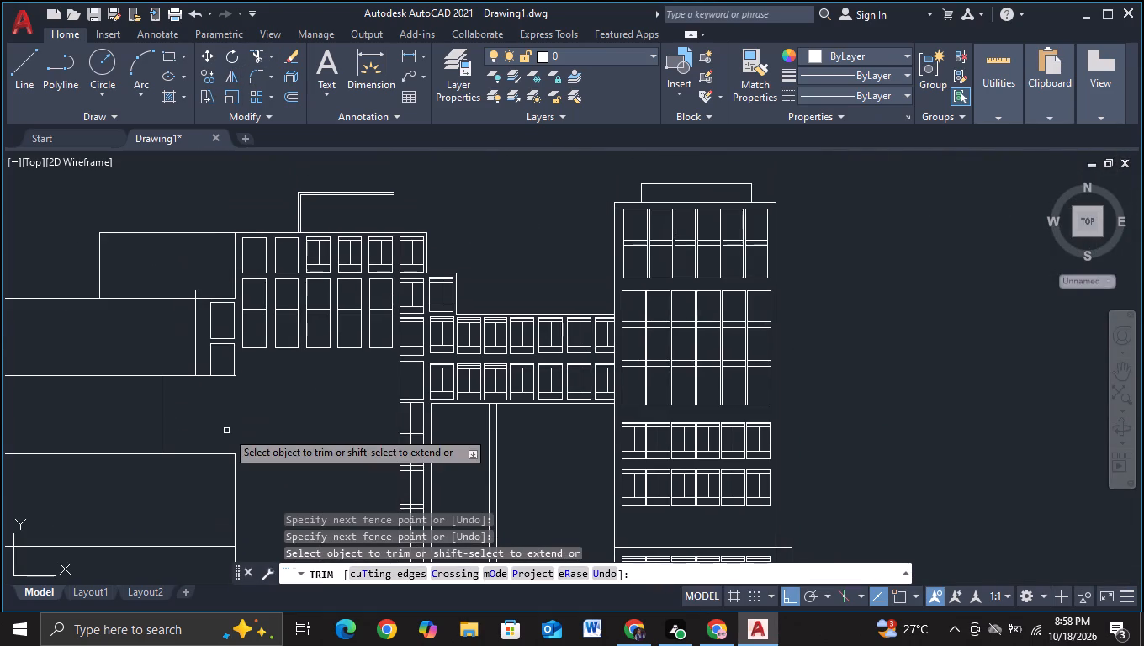
{"action": "left_click", "coordinate": [196, 292]}
{"action": "key", "text": "Escape"}
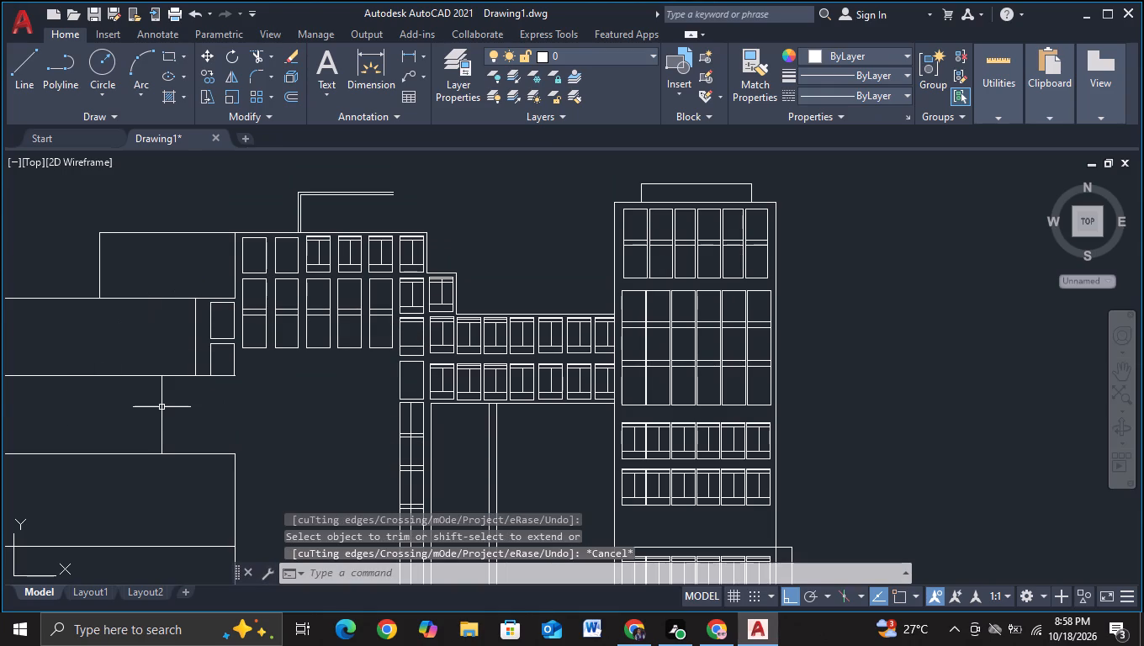
Move the third terrace's vertical wall line horizontally about 6.5 units toward the middle block.
{"action": "left_click", "coordinate": [162, 407]}
{"action": "key", "text": "m"}
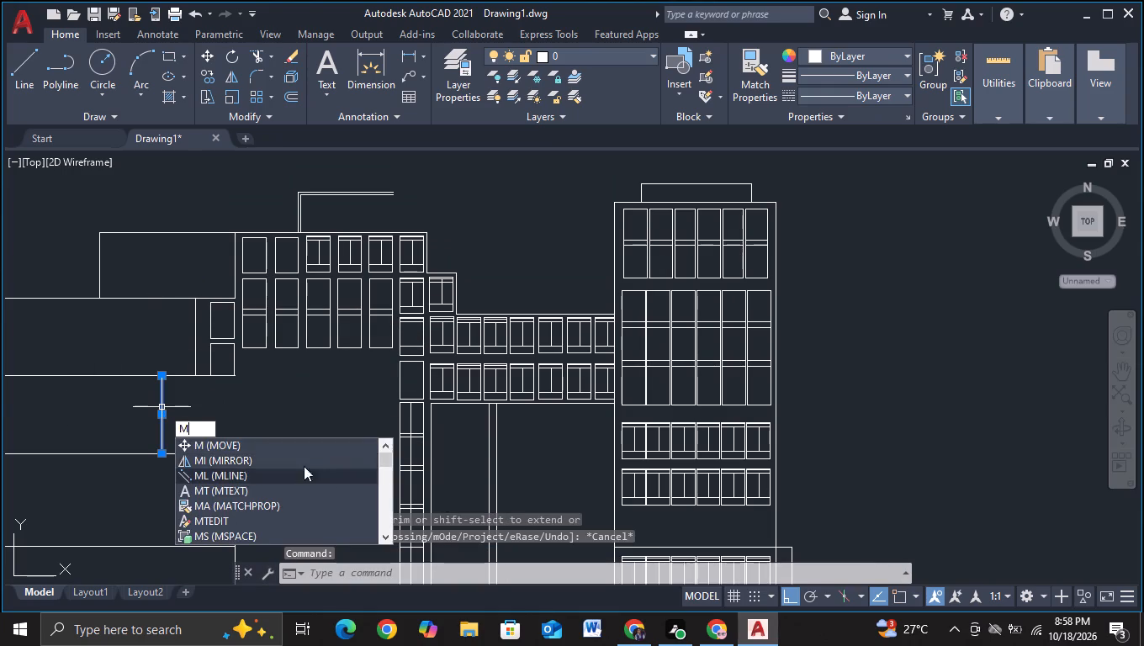
{"action": "left_click", "coordinate": [278, 447]}
{"action": "left_click", "coordinate": [159, 428]}
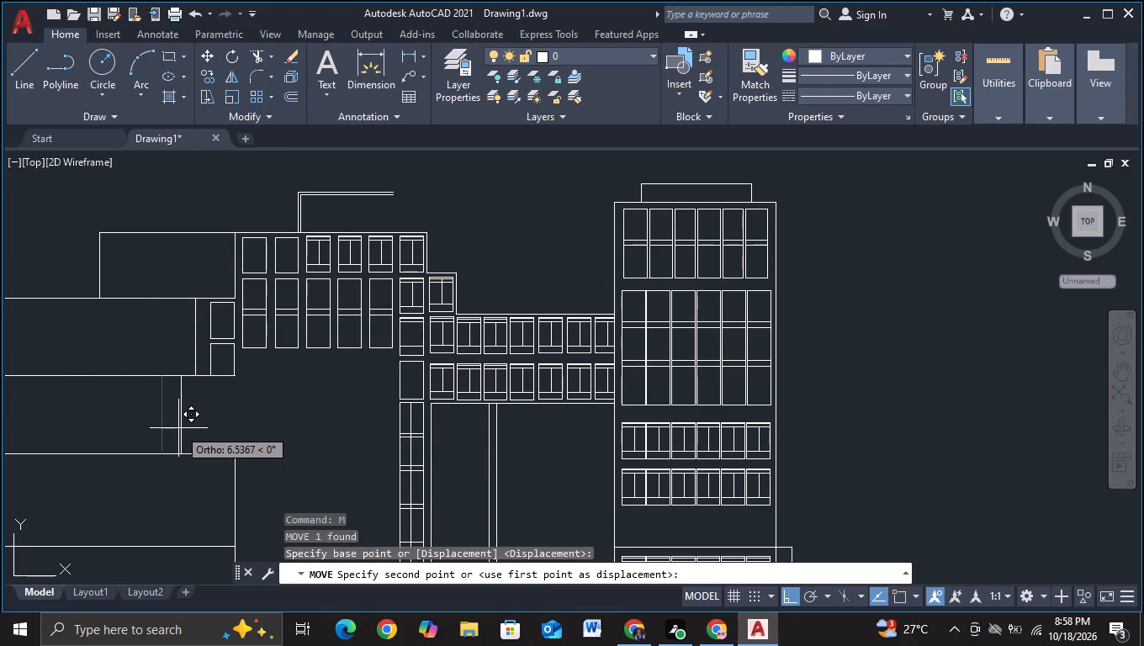
{"action": "left_click", "coordinate": [178, 428]}
{"action": "key", "text": "Escape"}
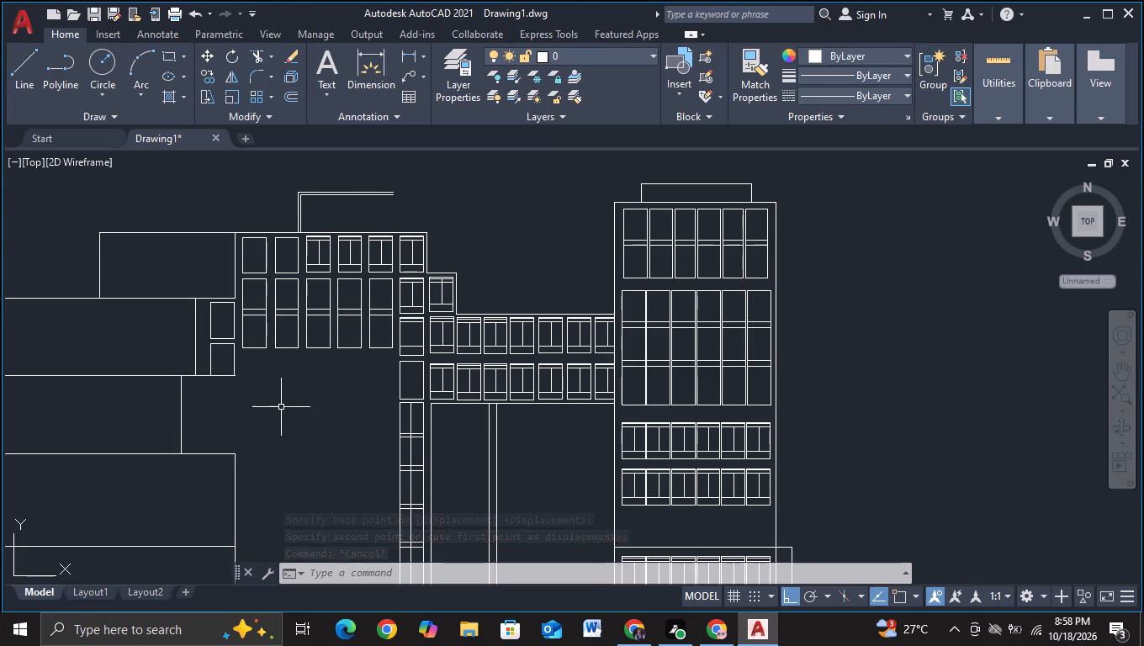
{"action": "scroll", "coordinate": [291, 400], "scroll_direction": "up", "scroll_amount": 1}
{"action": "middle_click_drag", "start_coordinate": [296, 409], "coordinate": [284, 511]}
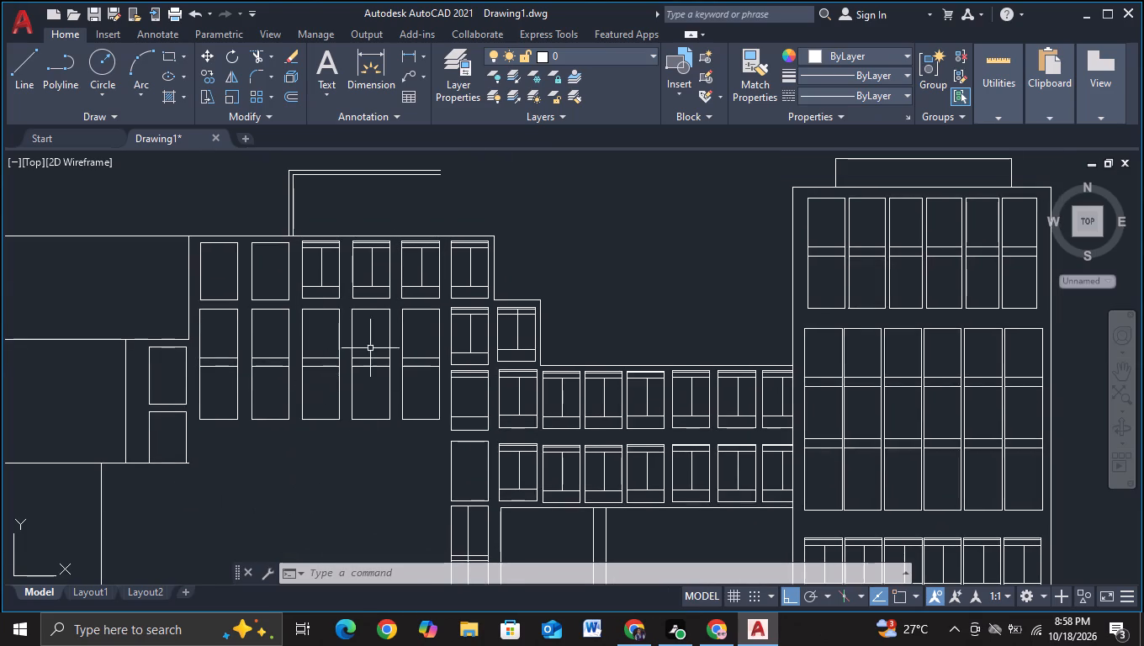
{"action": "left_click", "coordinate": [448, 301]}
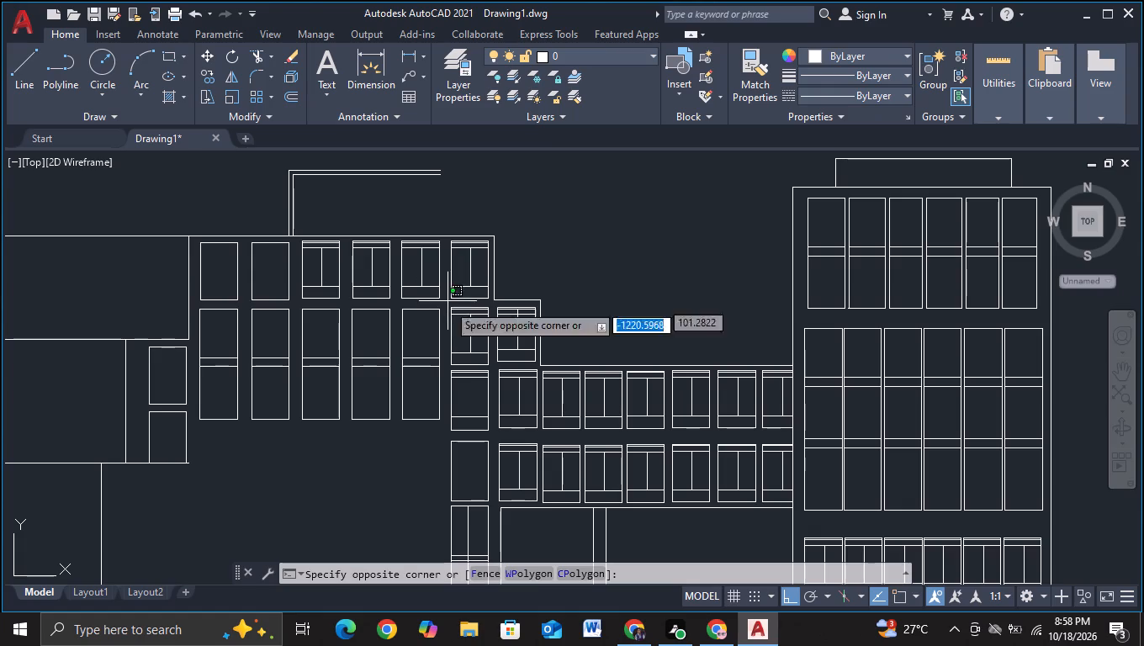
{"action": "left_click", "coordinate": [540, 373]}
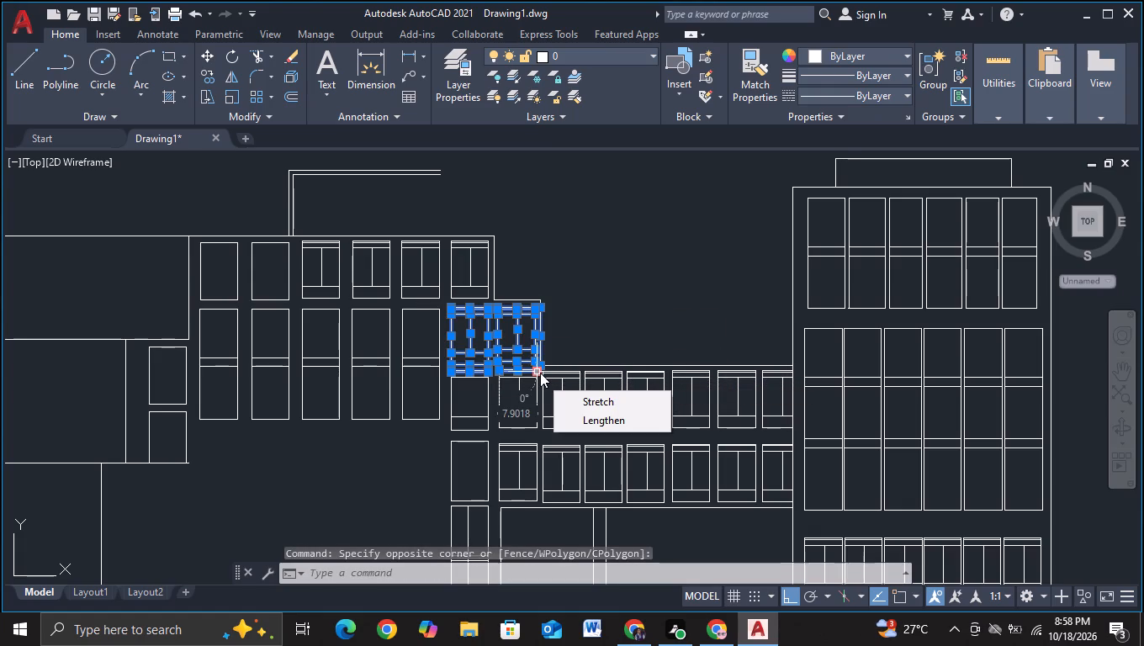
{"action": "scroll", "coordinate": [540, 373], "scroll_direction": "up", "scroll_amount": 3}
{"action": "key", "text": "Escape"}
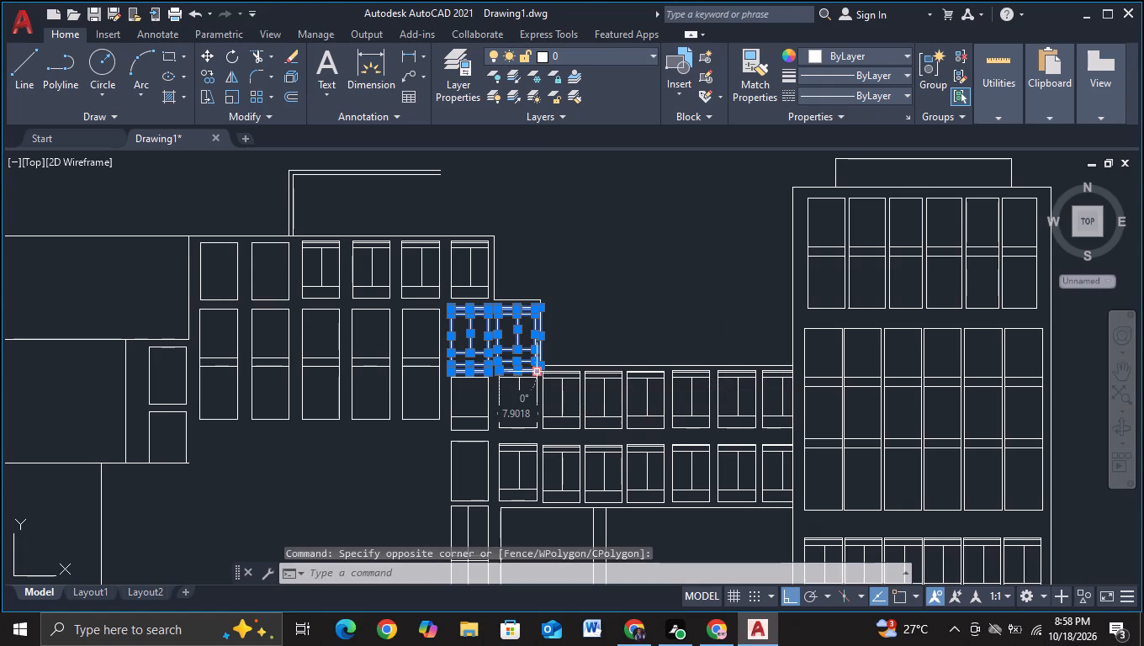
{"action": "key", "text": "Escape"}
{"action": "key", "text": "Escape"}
With Ortho off, copy the two adjacent divided windows under the middle block's roof step to the third terrace's end, in two stacked rows.
{"action": "scroll", "coordinate": [479, 330], "scroll_direction": "up", "scroll_amount": 2}
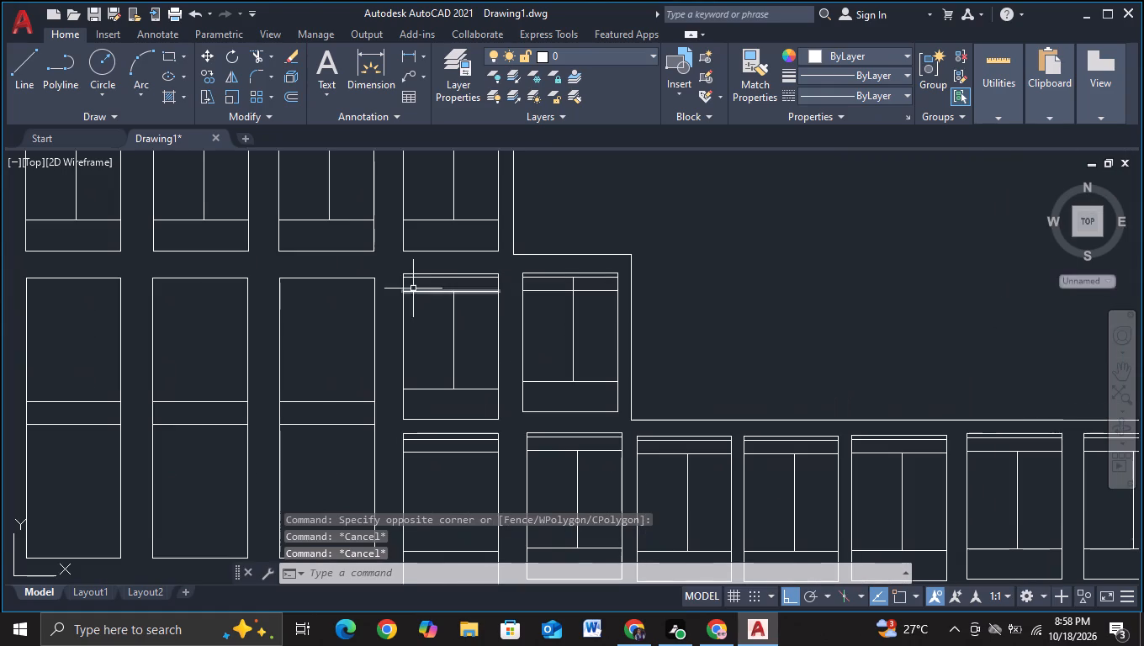
{"action": "left_click", "coordinate": [389, 259]}
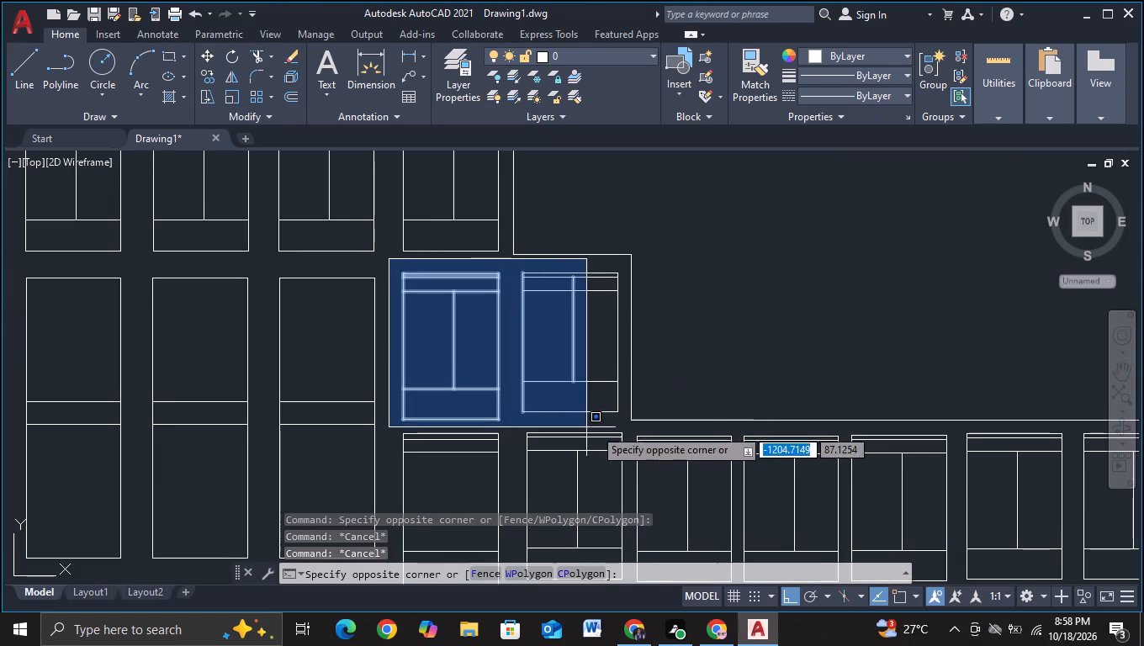
{"action": "left_click", "coordinate": [626, 420]}
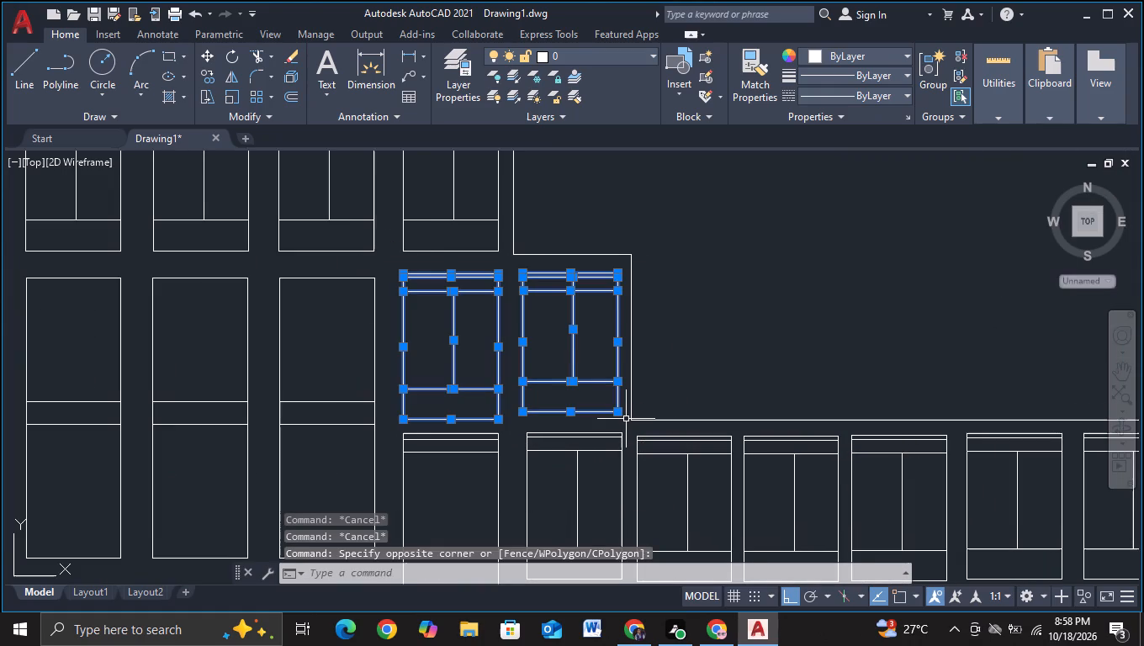
{"action": "key", "text": "c"}
{"action": "left_click", "coordinate": [664, 468]}
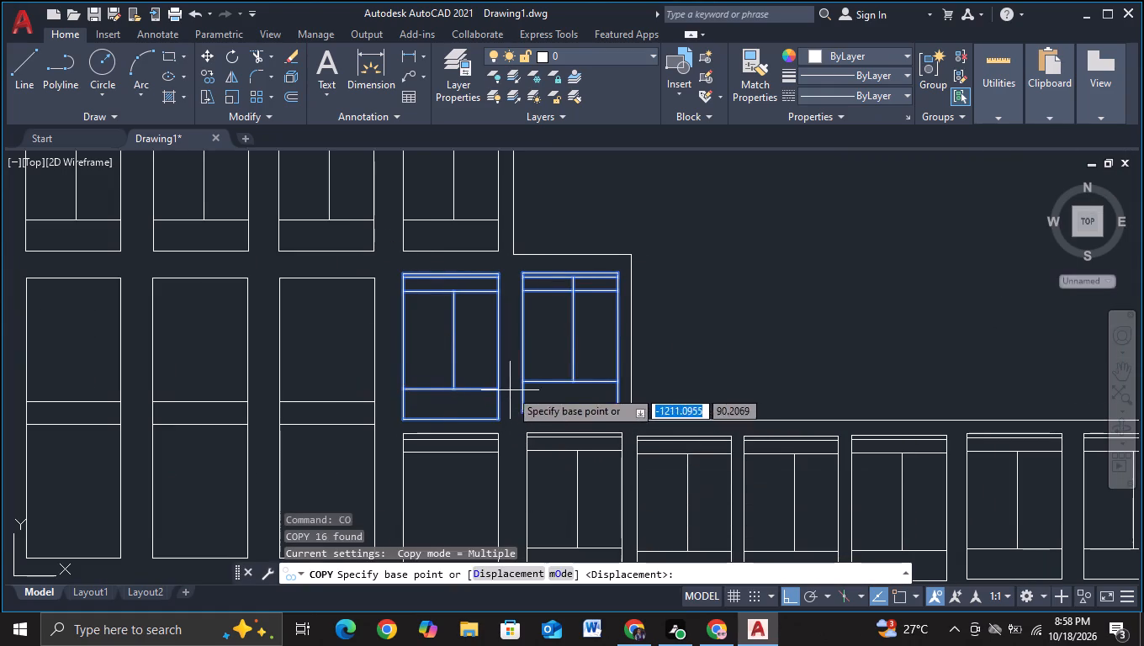
{"action": "left_click", "coordinate": [516, 385]}
{"action": "scroll", "coordinate": [378, 470], "scroll_direction": "down", "scroll_amount": 2}
{"action": "key", "text": "F8"}
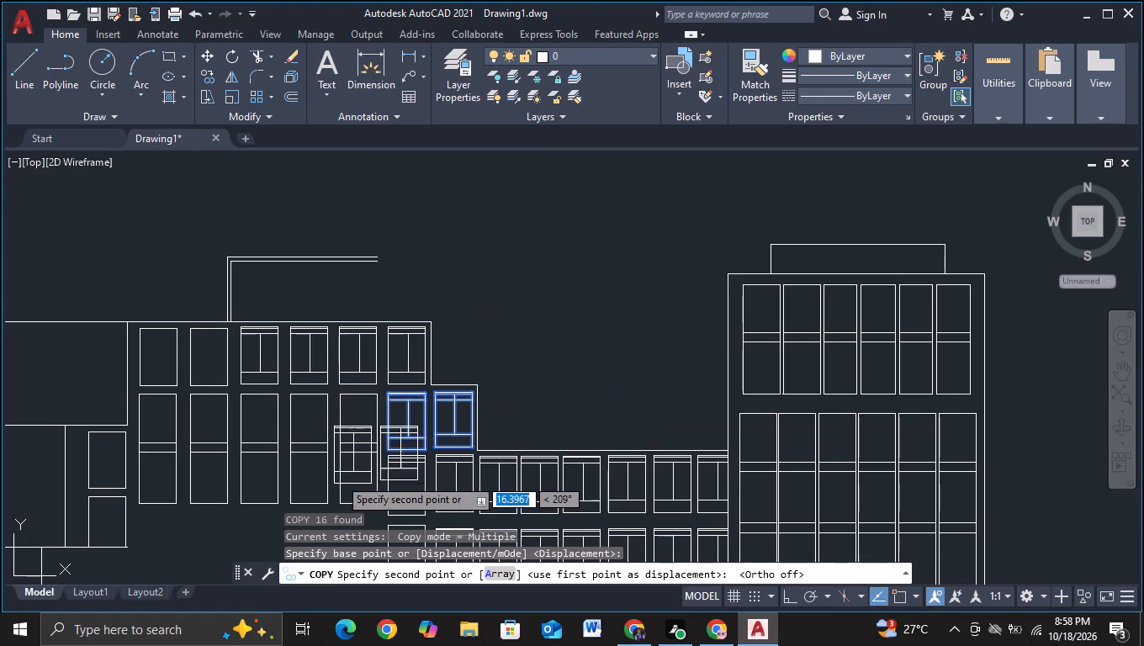
{"action": "scroll", "coordinate": [306, 478], "scroll_direction": "down", "scroll_amount": 1}
{"action": "middle_click_drag", "start_coordinate": [308, 490], "coordinate": [356, 371]}
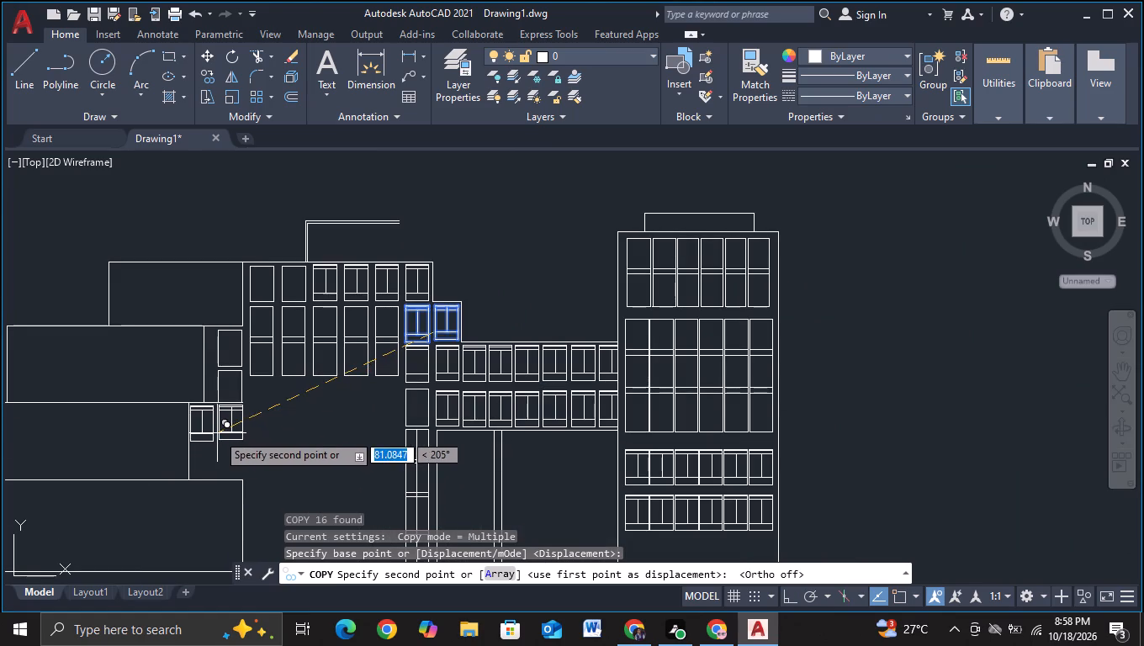
{"action": "left_click", "coordinate": [222, 436]}
{"action": "middle_click_drag", "start_coordinate": [221, 455], "coordinate": [221, 449]}
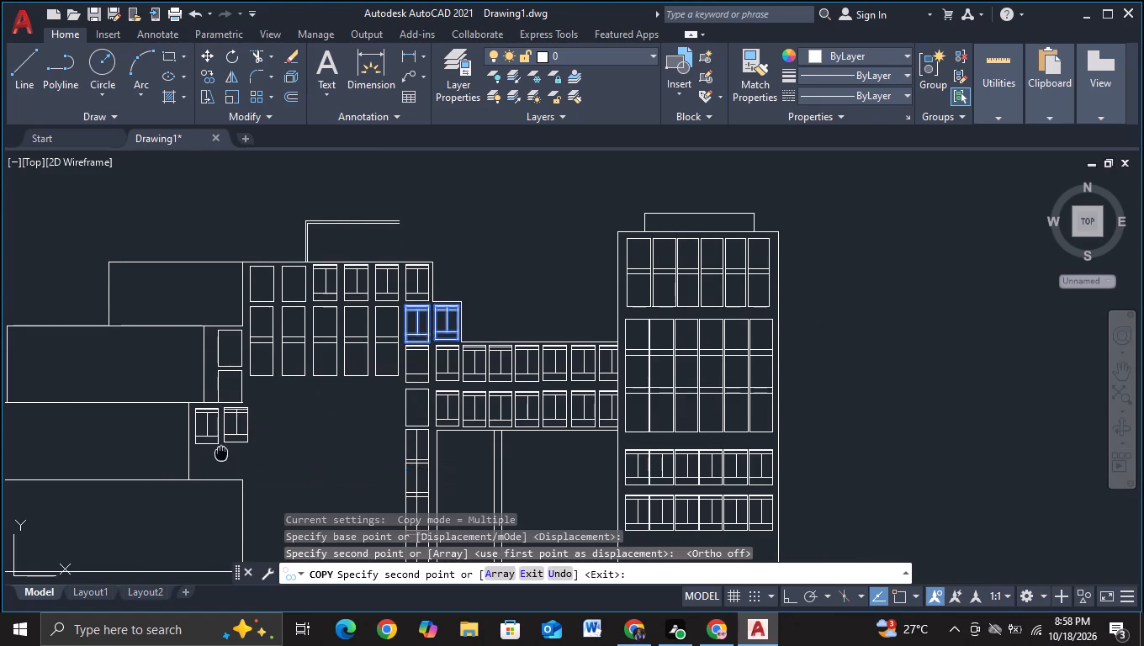
{"action": "middle_click_drag", "start_coordinate": [221, 449], "coordinate": [226, 409]}
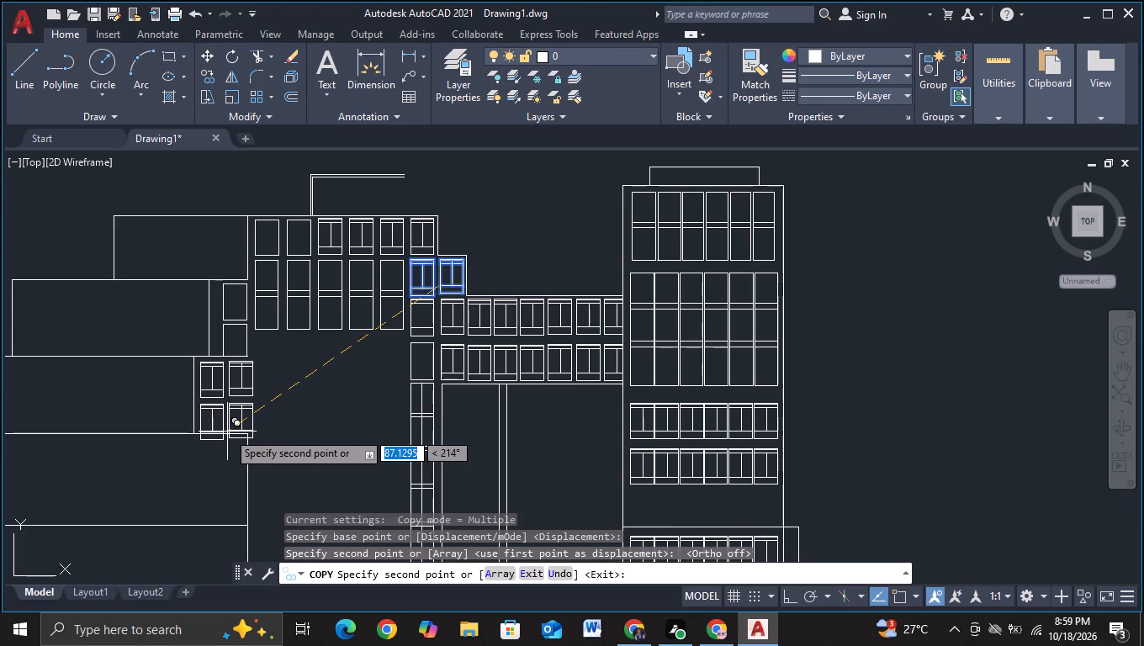
{"action": "left_click", "coordinate": [227, 432]}
{"action": "key", "text": "Escape"}
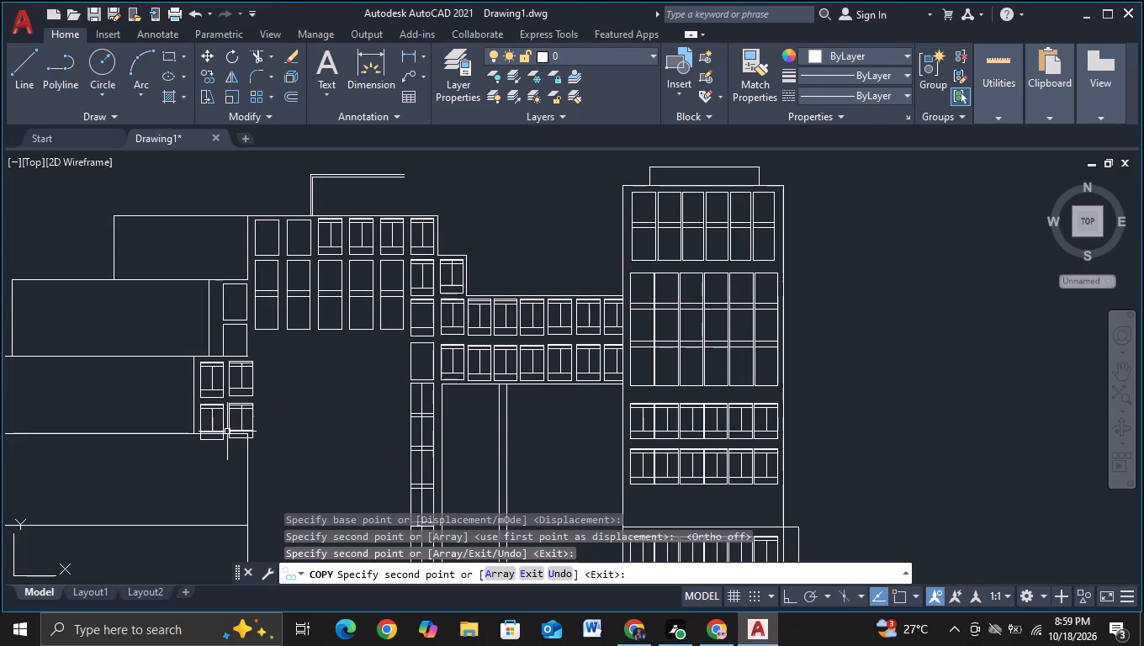
Trim the lower copied windows' sides and bottom edges that extend below the third terrace's base line, leaving the outermost side.
{"action": "scroll", "coordinate": [227, 432], "scroll_direction": "down", "scroll_amount": 1}
{"action": "scroll", "coordinate": [302, 474], "scroll_direction": "up", "scroll_amount": 2}
{"action": "middle_click_drag", "start_coordinate": [258, 469], "coordinate": [324, 446]}
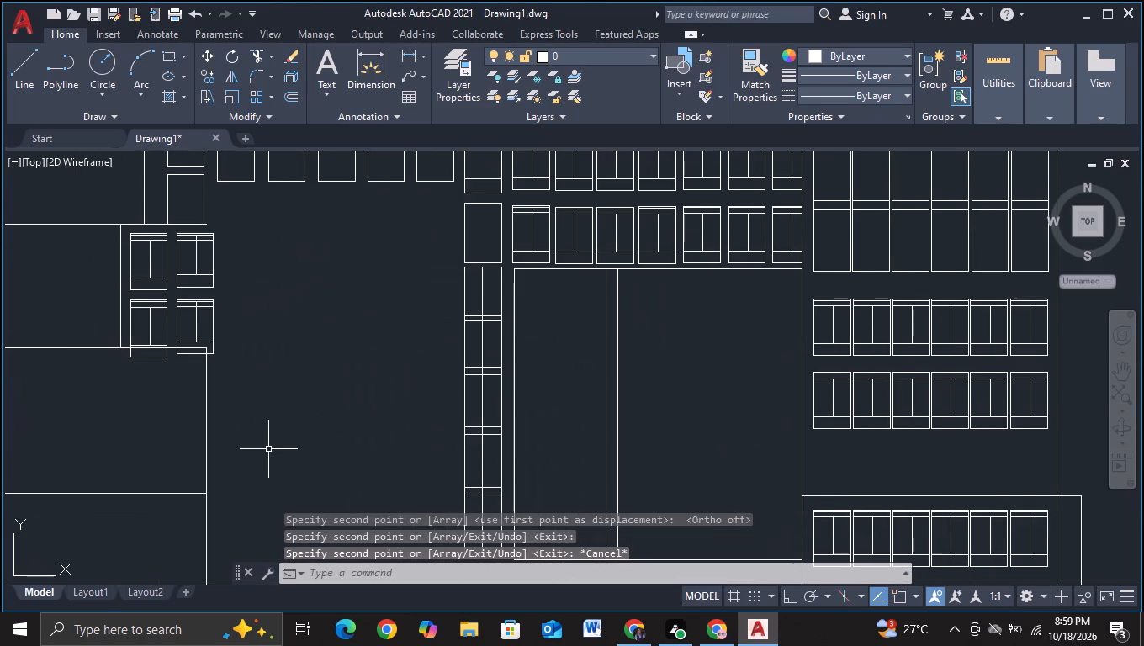
{"action": "middle_click_drag", "start_coordinate": [267, 449], "coordinate": [342, 437]}
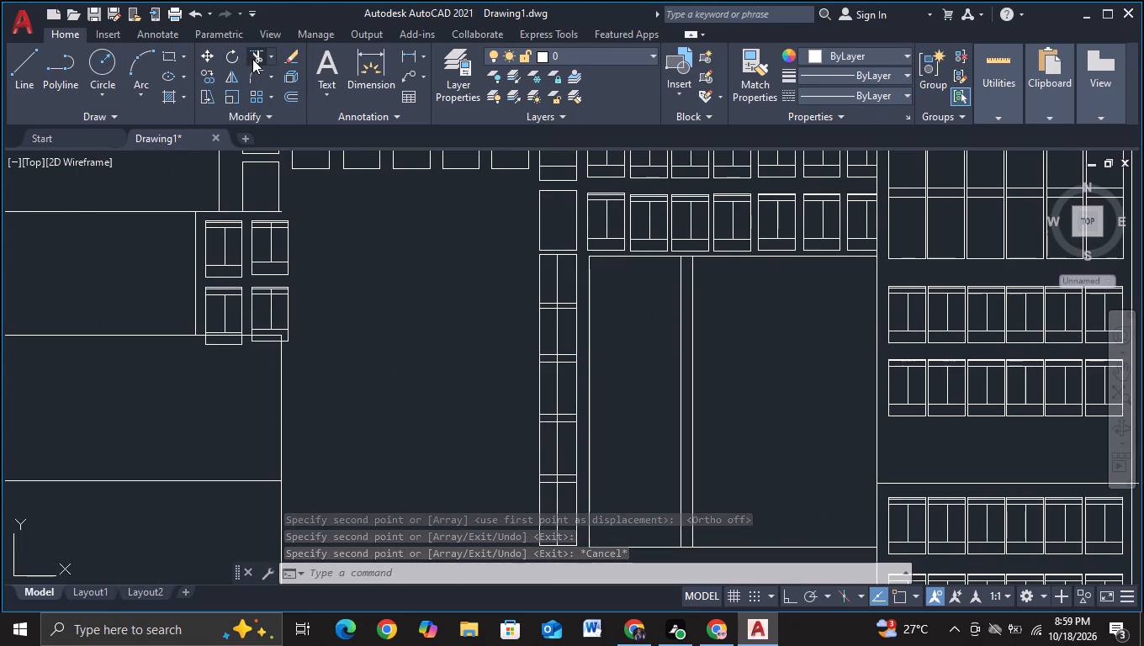
{"action": "left_click", "coordinate": [252, 59]}
{"action": "scroll", "coordinate": [226, 352], "scroll_direction": "up", "scroll_amount": 2}
{"action": "left_click_drag", "start_coordinate": [152, 320], "coordinate": [211, 326]}
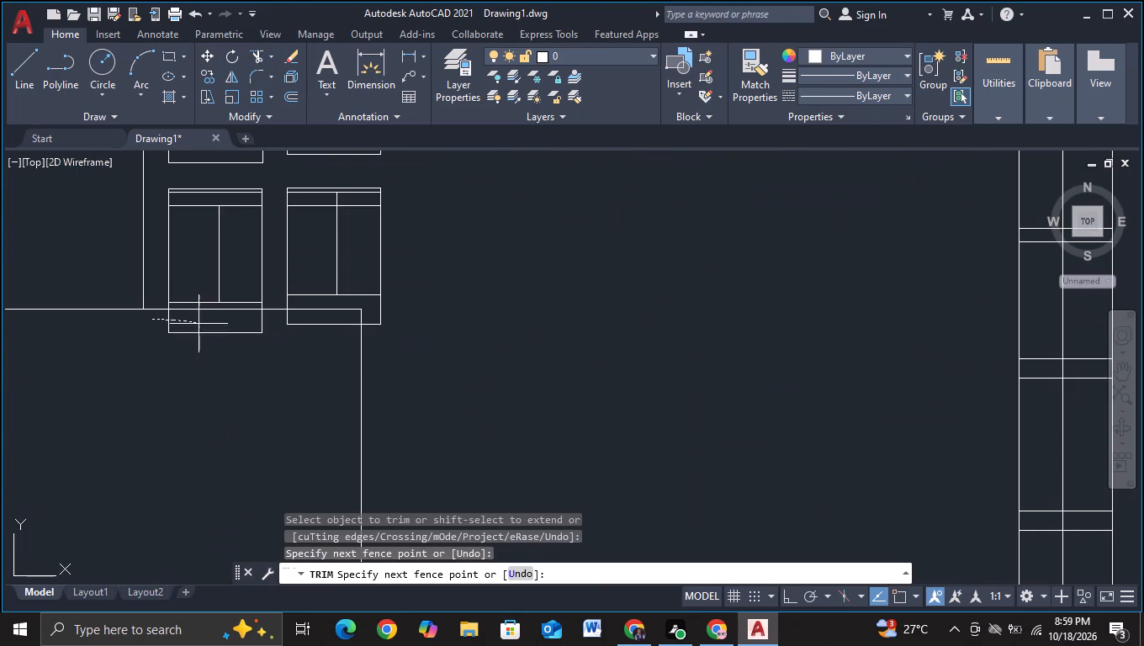
{"action": "left_click_drag", "start_coordinate": [211, 326], "coordinate": [319, 352]}
{"action": "left_click", "coordinate": [369, 325]}
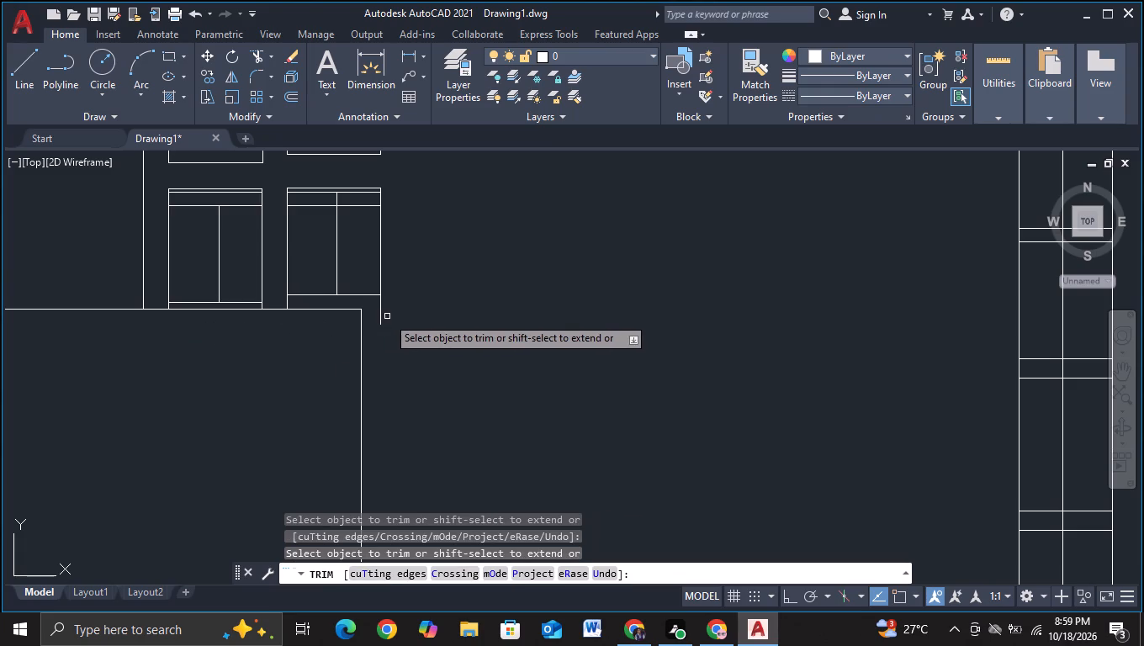
{"action": "key", "text": "e"}
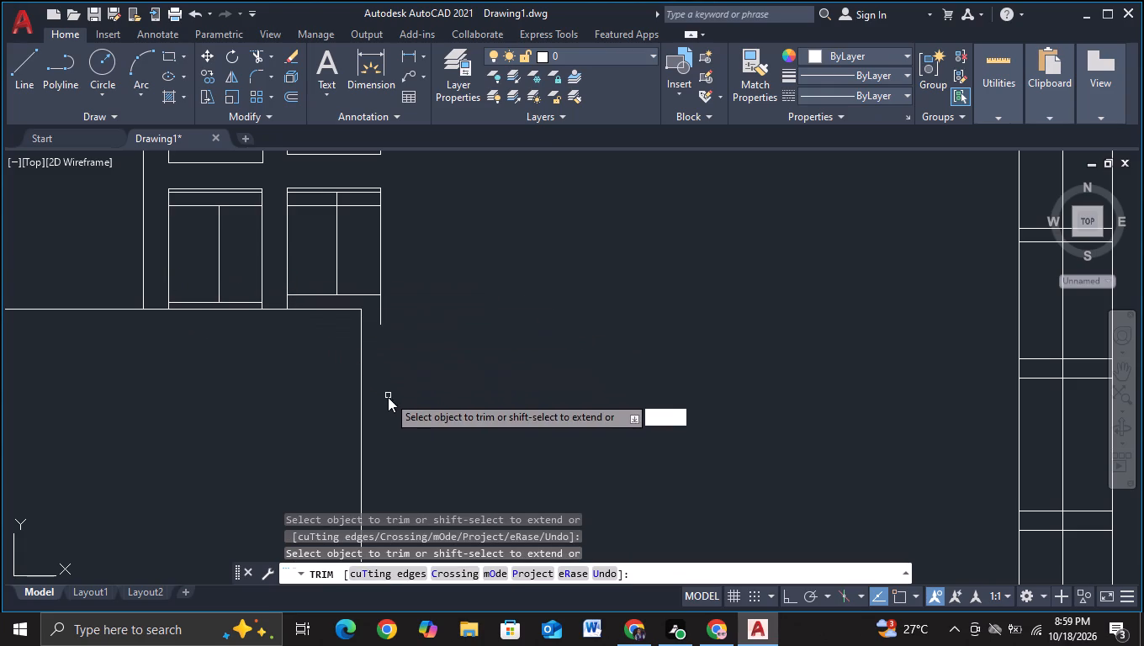
{"action": "key", "text": "Escape"}
{"action": "key", "text": "Escape"}
Extend the third terrace's base line to the outer side of the outermost lower window.
{"action": "key", "text": "e"}
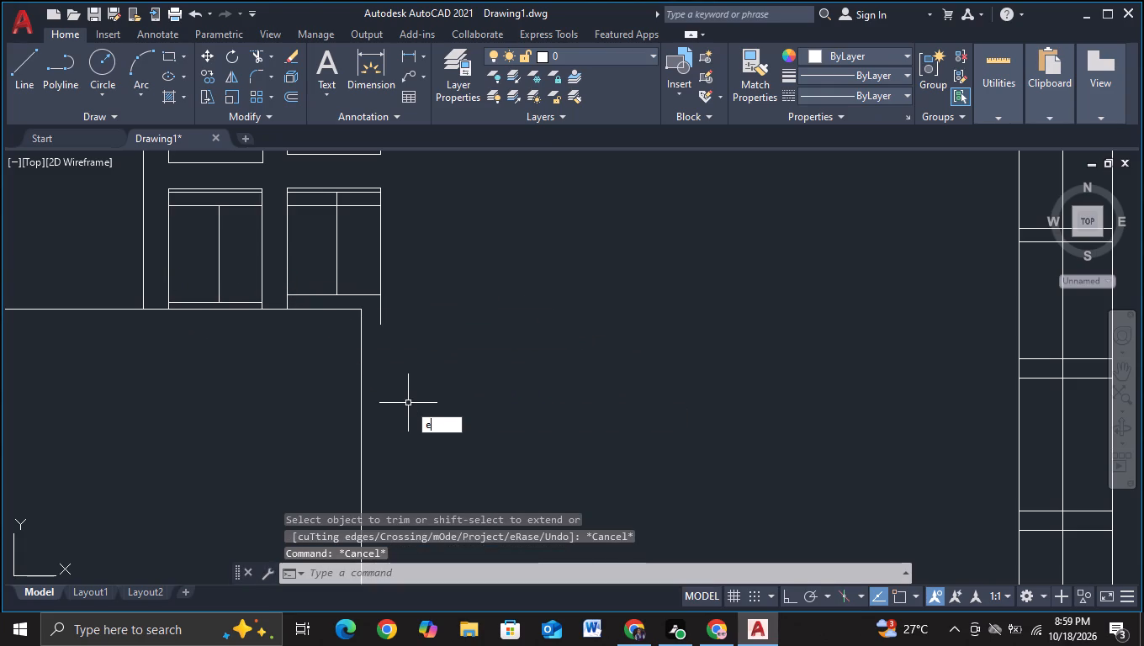
{"action": "left_click", "coordinate": [463, 450]}
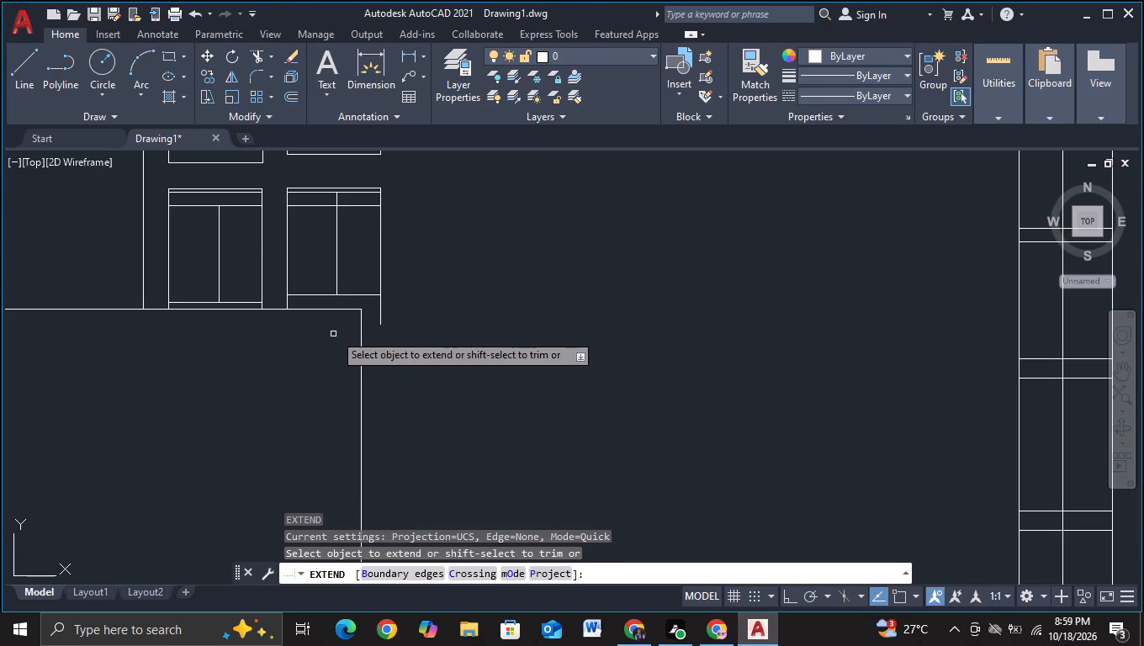
{"action": "left_click", "coordinate": [342, 311]}
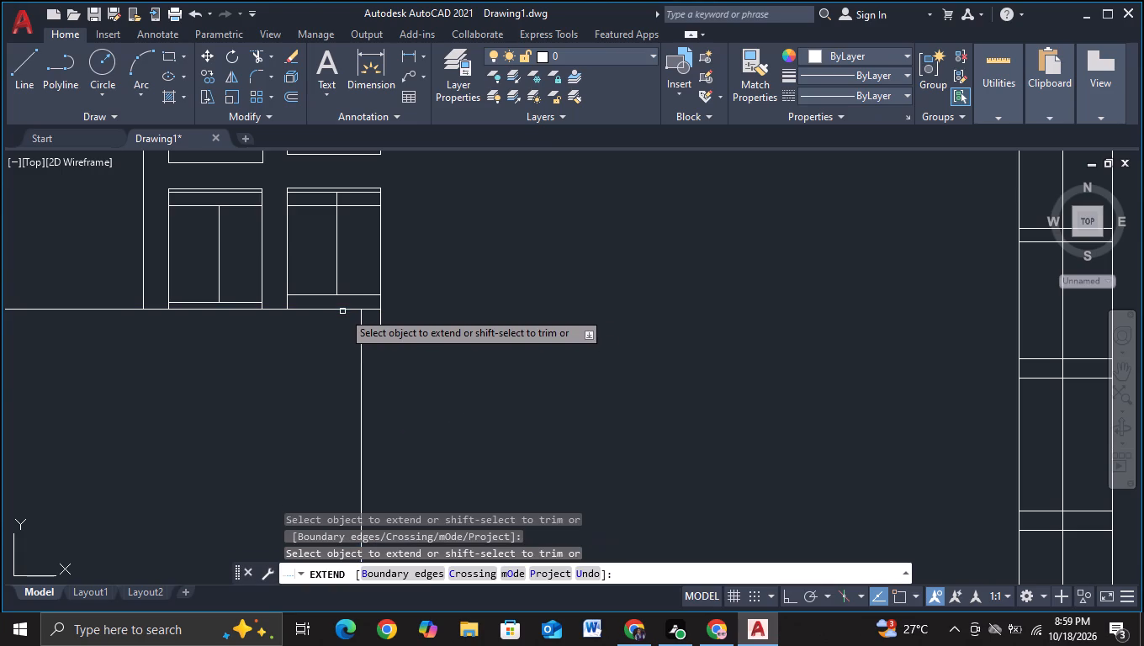
Trim the outermost lower window's side stub projecting below the third terrace's base line.
{"action": "left_click", "coordinate": [258, 61]}
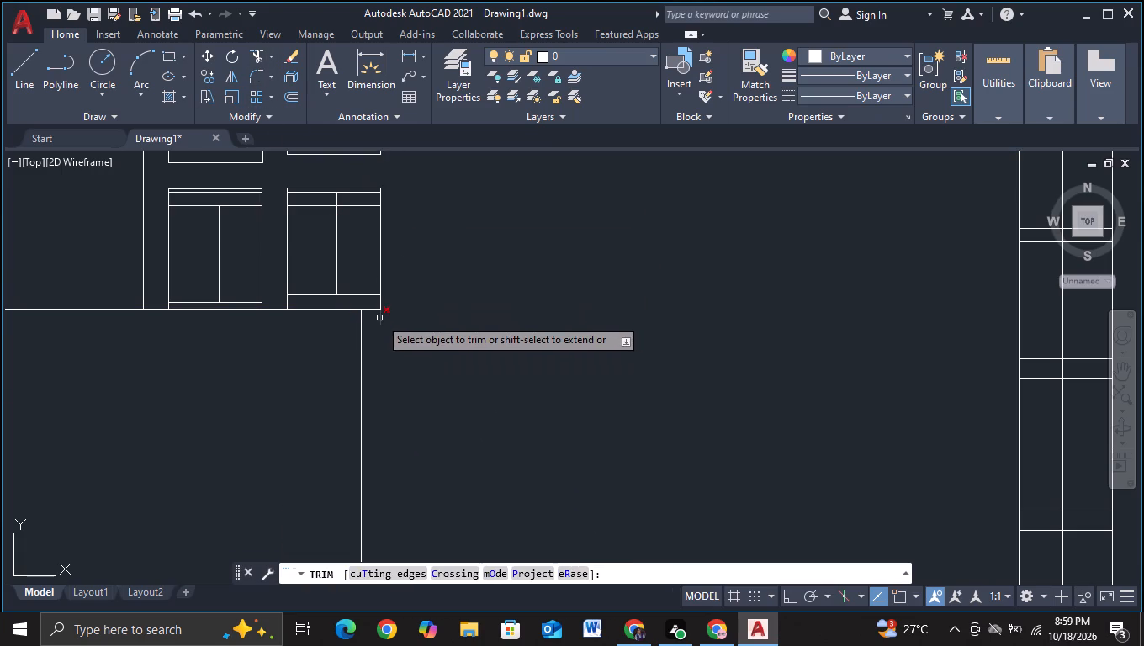
{"action": "left_click_drag", "start_coordinate": [379, 318], "coordinate": [432, 318]}
{"action": "scroll", "coordinate": [432, 318], "scroll_direction": "down", "scroll_amount": 2}
{"action": "middle_click_drag", "start_coordinate": [443, 379], "coordinate": [450, 362]}
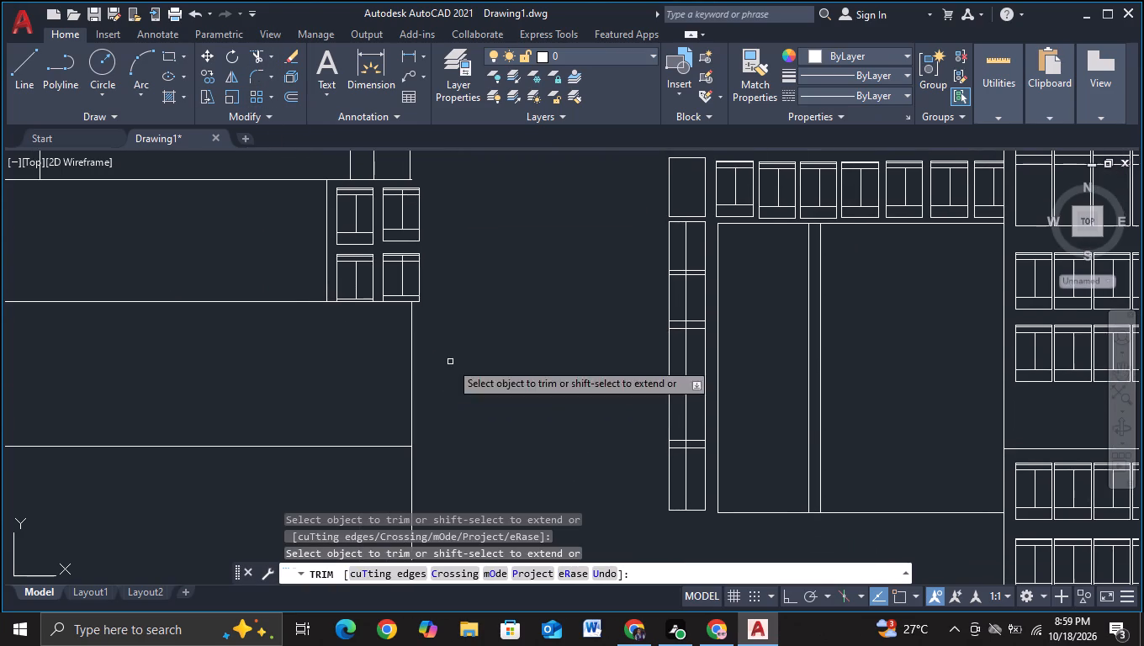
{"action": "key", "text": "Escape"}
Trim the second terrace's base line where it overhangs past the plain window and in the gap between the wall and that window.
{"action": "scroll", "coordinate": [450, 362], "scroll_direction": "down", "scroll_amount": 1}
{"action": "scroll", "coordinate": [400, 222], "scroll_direction": "up", "scroll_amount": 3}
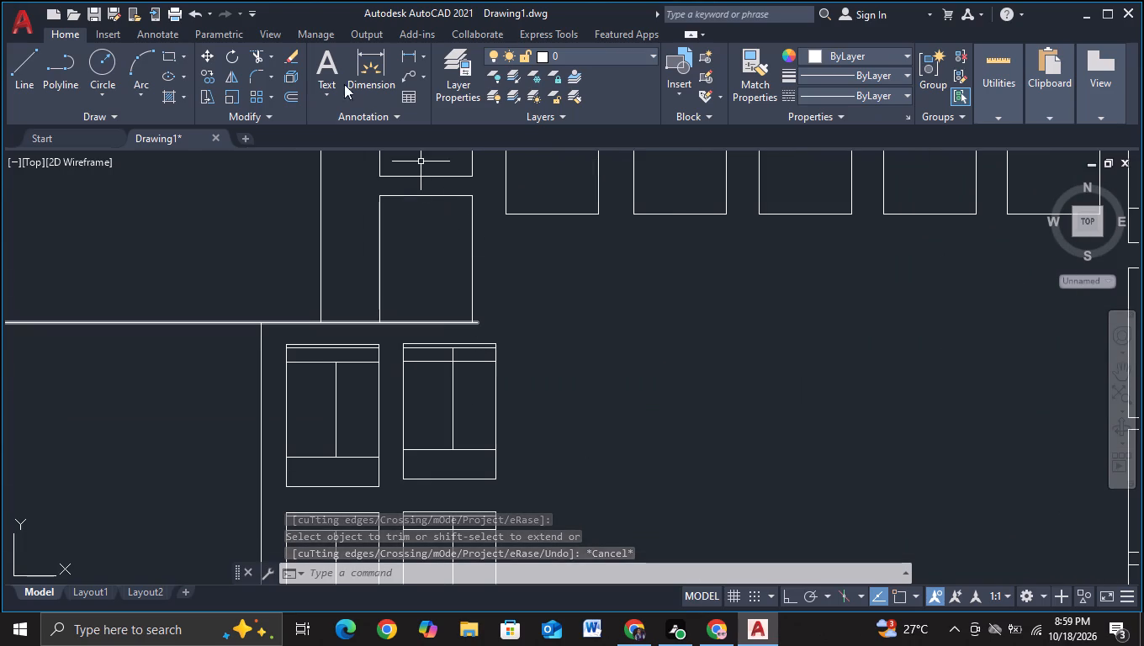
{"action": "left_click", "coordinate": [253, 54]}
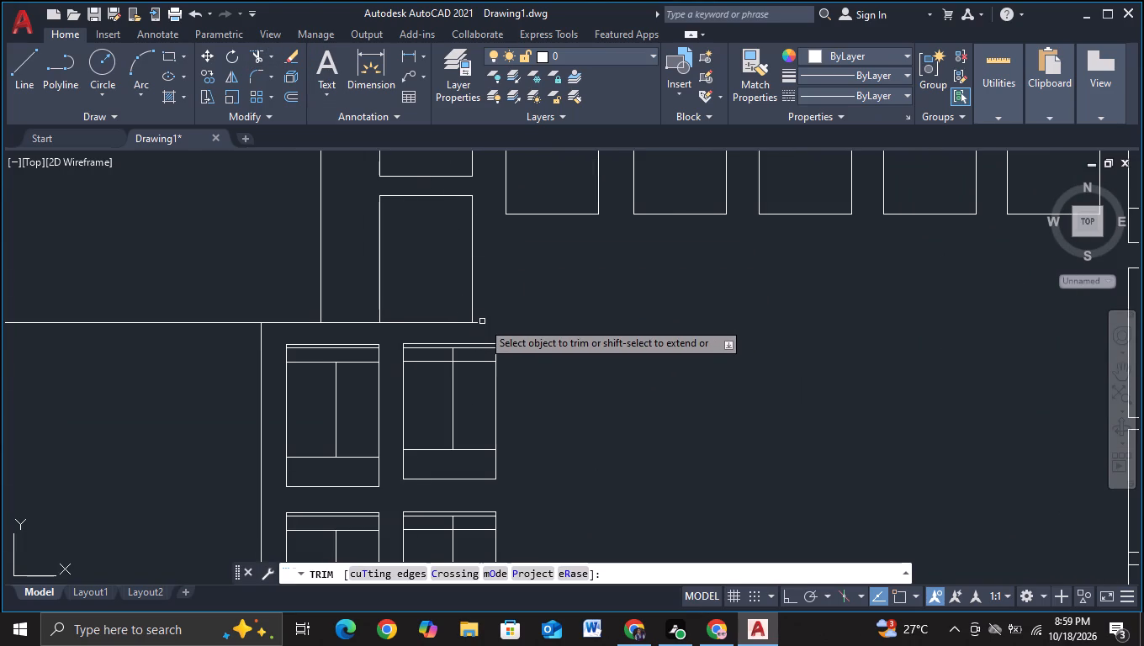
{"action": "left_click", "coordinate": [479, 323]}
{"action": "scroll", "coordinate": [597, 344], "scroll_direction": "down", "scroll_amount": 2}
{"action": "middle_click_drag", "start_coordinate": [612, 424], "coordinate": [612, 384]}
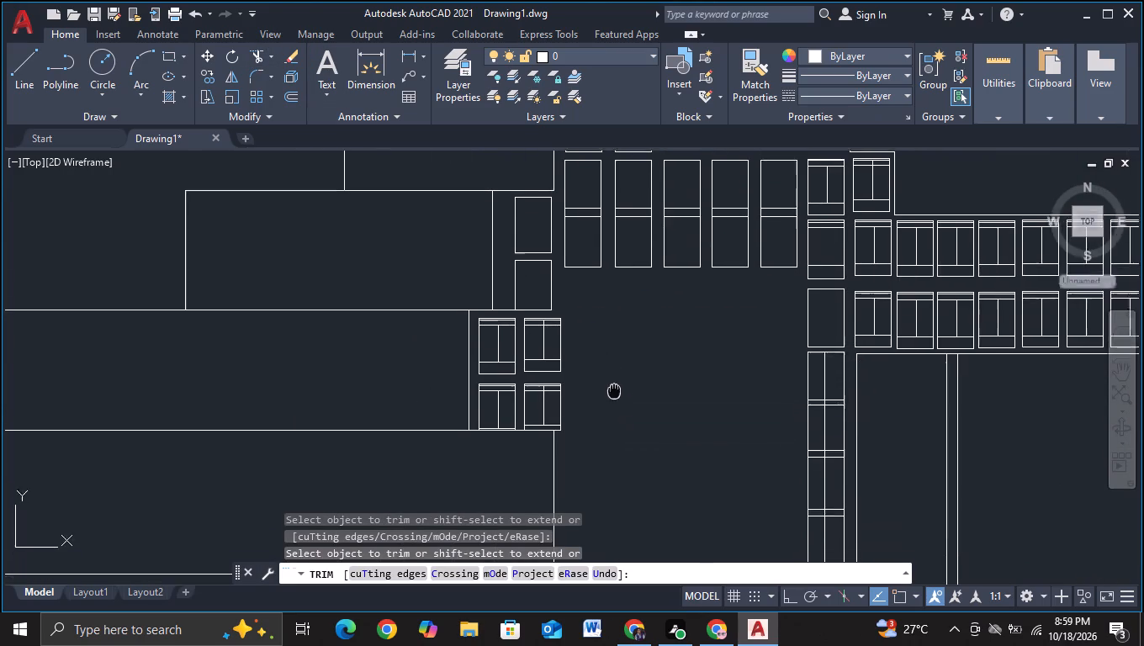
{"action": "middle_click_drag", "start_coordinate": [612, 384], "coordinate": [610, 382]}
{"action": "scroll", "coordinate": [494, 287], "scroll_direction": "up", "scroll_amount": 2}
{"action": "left_click", "coordinate": [504, 301]}
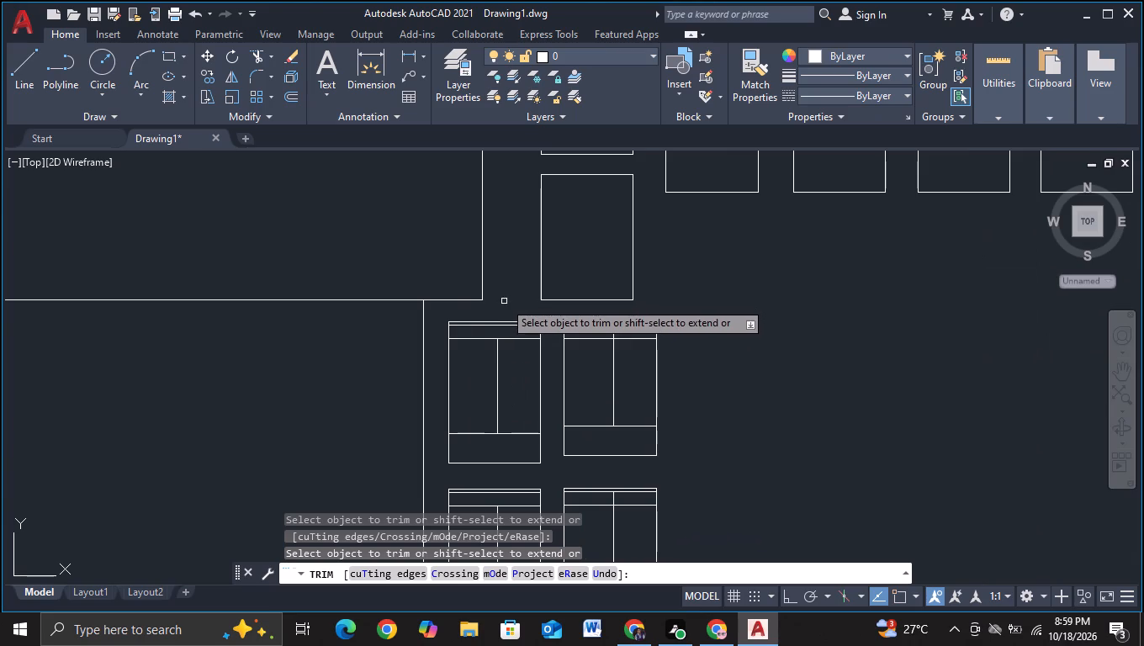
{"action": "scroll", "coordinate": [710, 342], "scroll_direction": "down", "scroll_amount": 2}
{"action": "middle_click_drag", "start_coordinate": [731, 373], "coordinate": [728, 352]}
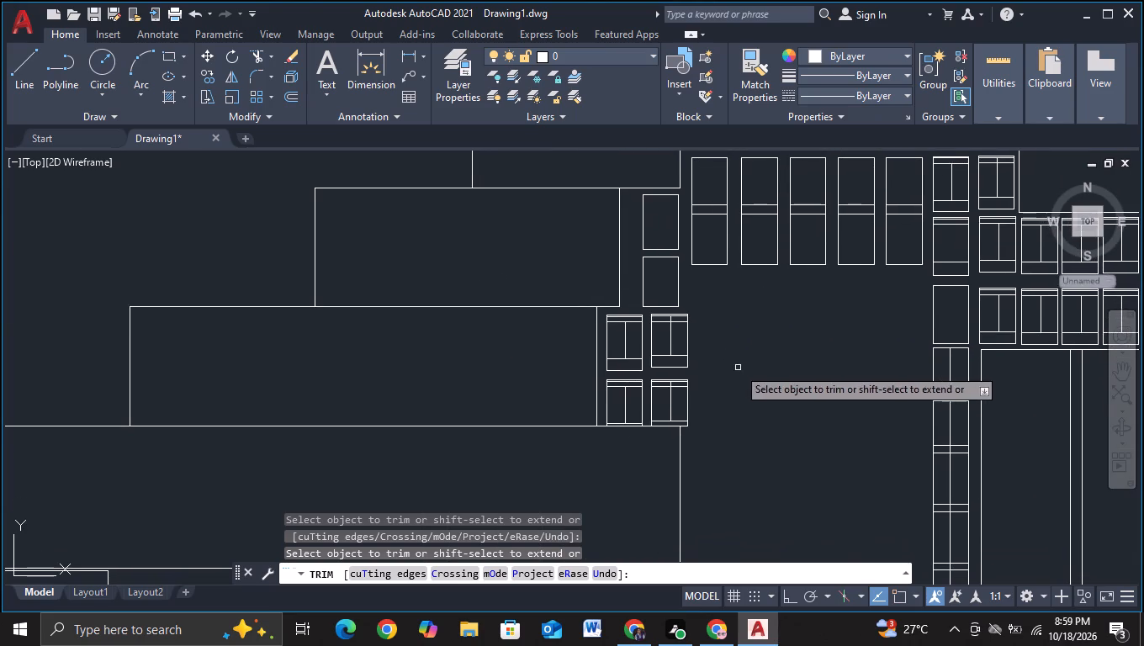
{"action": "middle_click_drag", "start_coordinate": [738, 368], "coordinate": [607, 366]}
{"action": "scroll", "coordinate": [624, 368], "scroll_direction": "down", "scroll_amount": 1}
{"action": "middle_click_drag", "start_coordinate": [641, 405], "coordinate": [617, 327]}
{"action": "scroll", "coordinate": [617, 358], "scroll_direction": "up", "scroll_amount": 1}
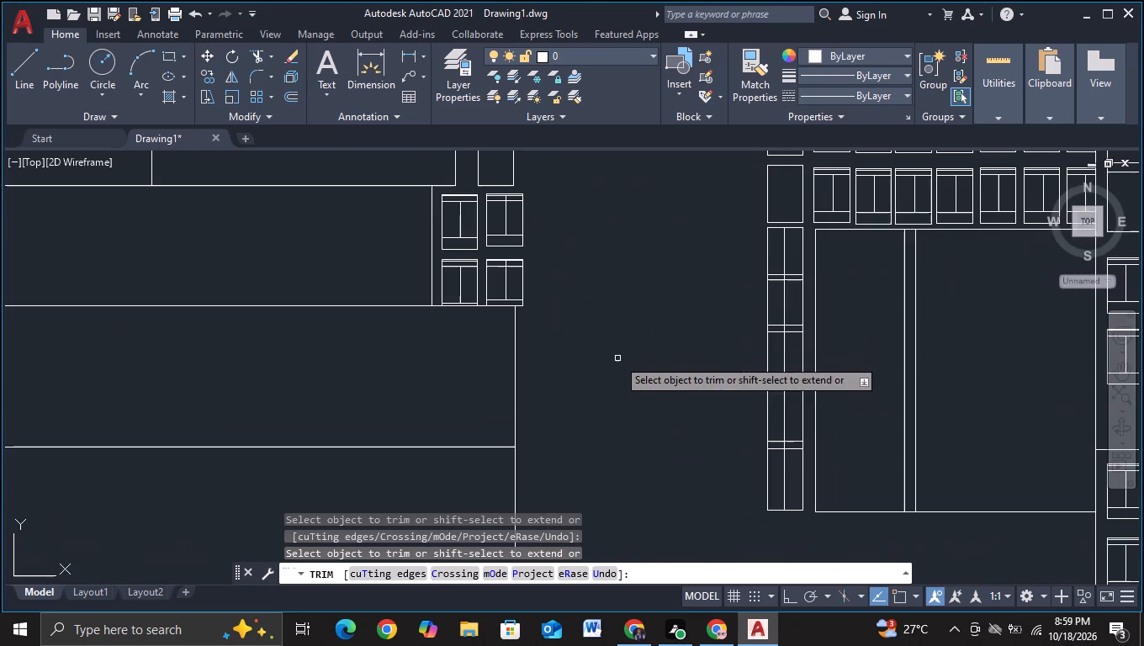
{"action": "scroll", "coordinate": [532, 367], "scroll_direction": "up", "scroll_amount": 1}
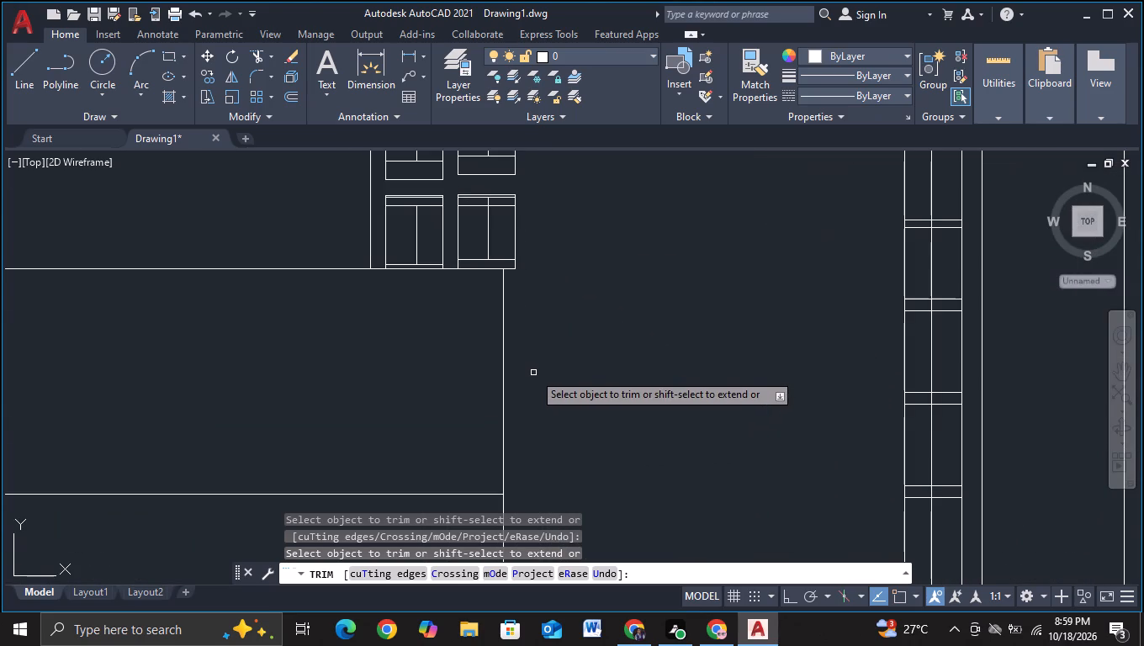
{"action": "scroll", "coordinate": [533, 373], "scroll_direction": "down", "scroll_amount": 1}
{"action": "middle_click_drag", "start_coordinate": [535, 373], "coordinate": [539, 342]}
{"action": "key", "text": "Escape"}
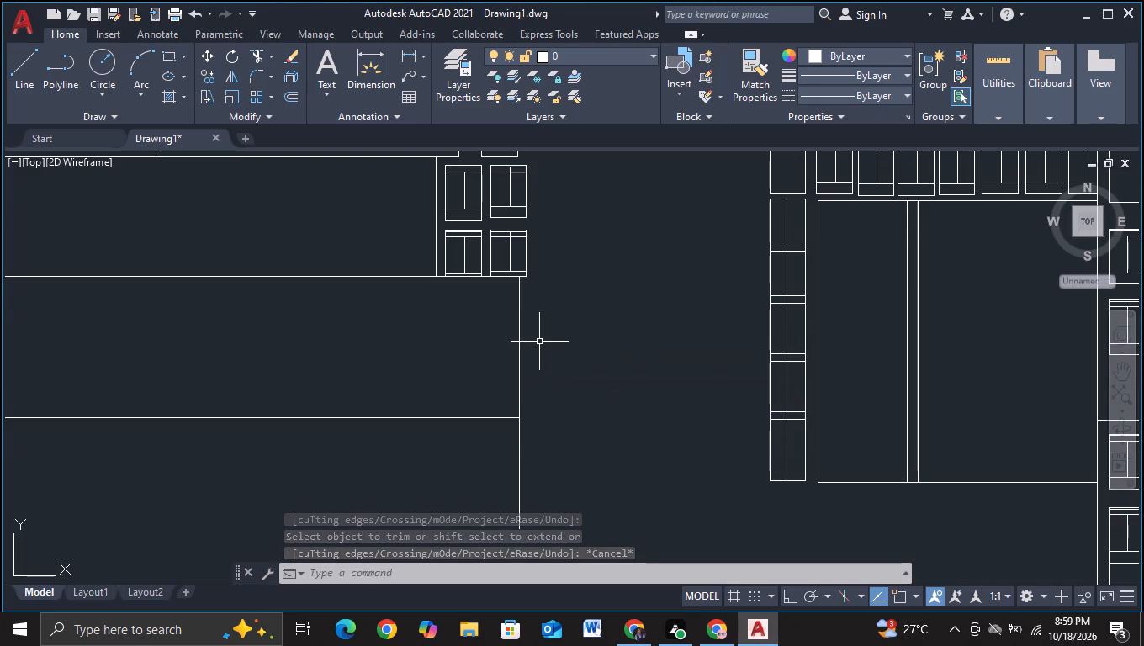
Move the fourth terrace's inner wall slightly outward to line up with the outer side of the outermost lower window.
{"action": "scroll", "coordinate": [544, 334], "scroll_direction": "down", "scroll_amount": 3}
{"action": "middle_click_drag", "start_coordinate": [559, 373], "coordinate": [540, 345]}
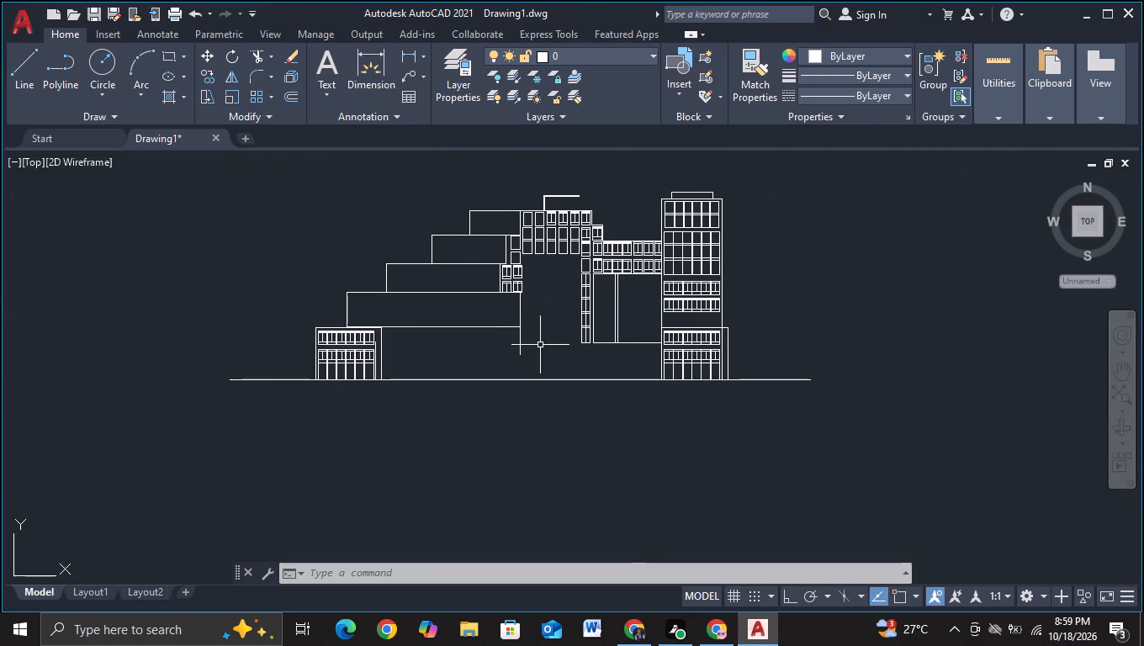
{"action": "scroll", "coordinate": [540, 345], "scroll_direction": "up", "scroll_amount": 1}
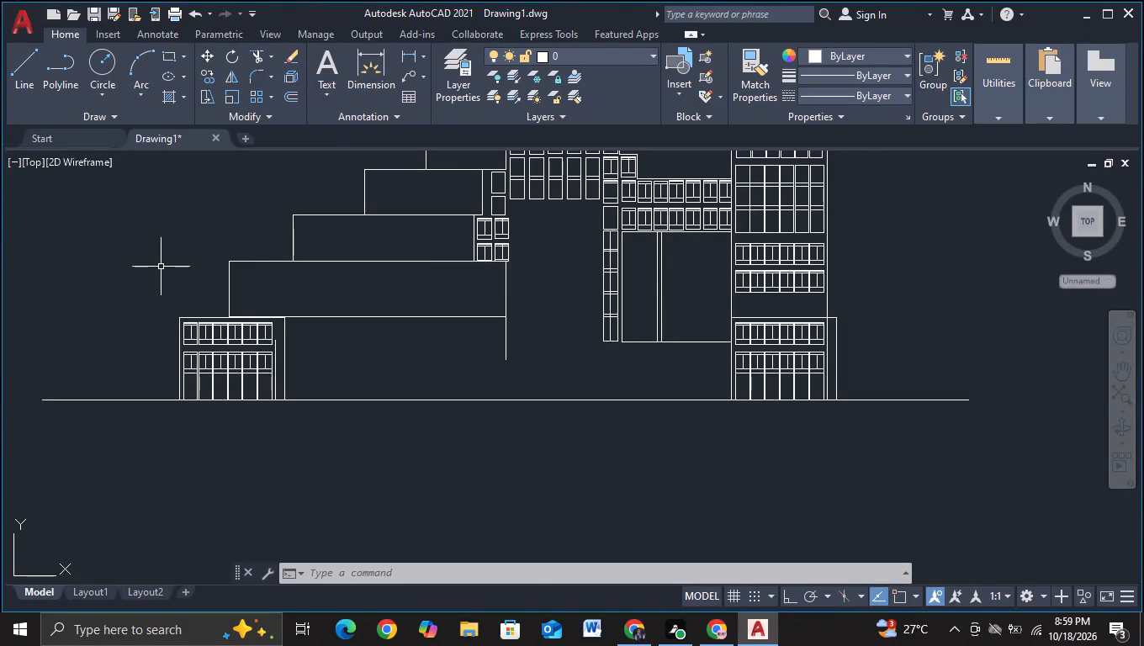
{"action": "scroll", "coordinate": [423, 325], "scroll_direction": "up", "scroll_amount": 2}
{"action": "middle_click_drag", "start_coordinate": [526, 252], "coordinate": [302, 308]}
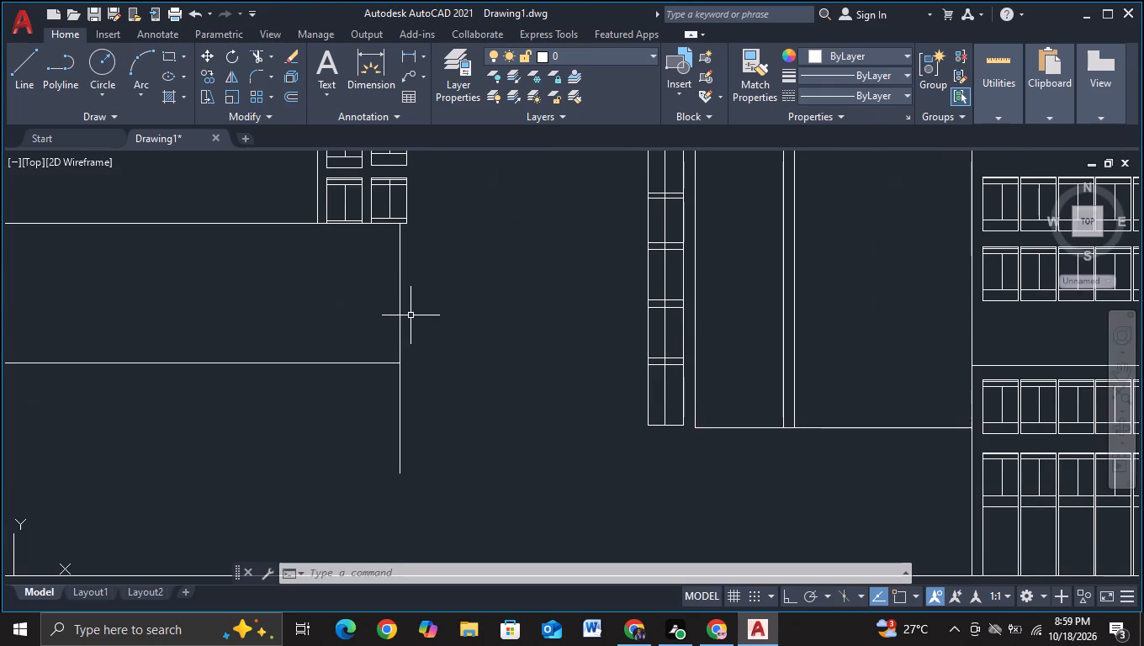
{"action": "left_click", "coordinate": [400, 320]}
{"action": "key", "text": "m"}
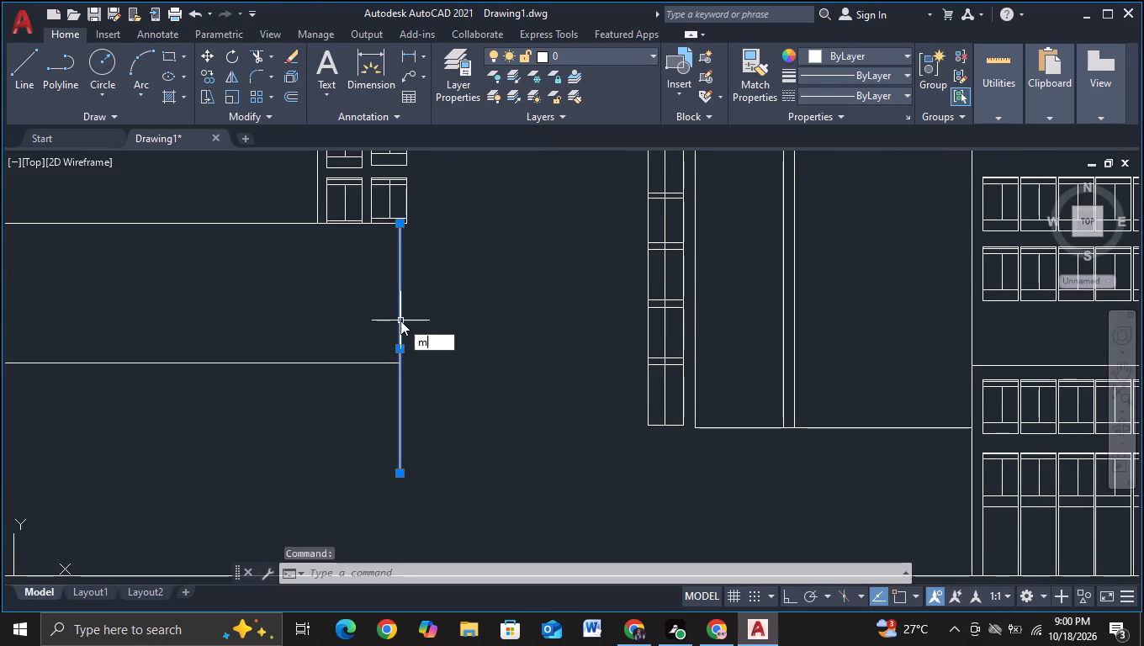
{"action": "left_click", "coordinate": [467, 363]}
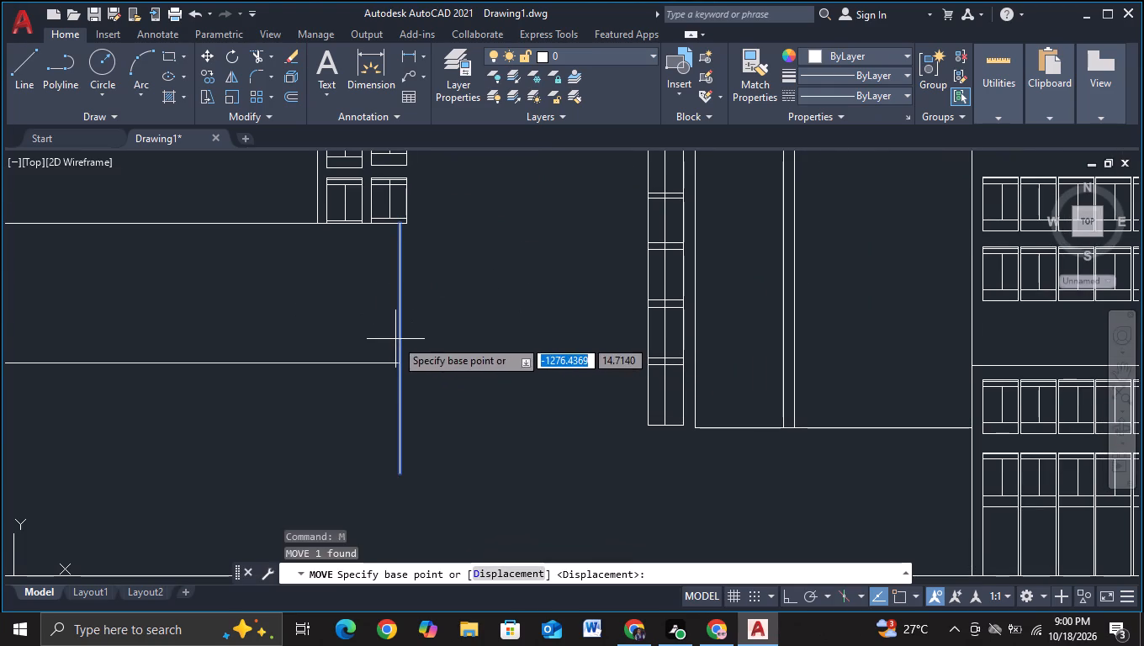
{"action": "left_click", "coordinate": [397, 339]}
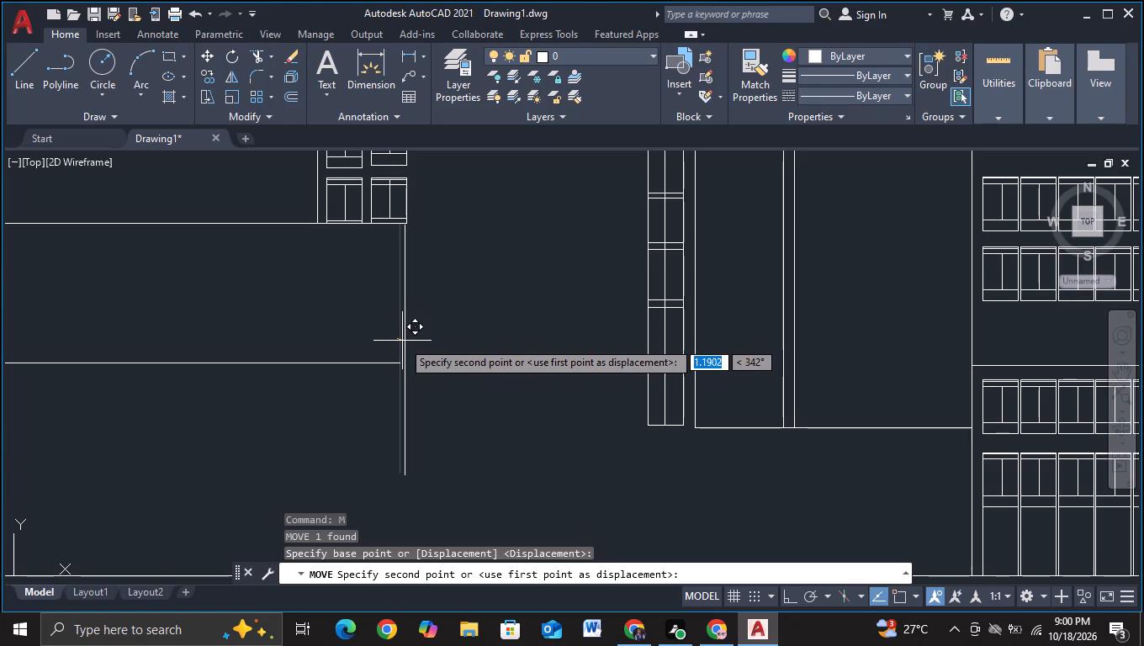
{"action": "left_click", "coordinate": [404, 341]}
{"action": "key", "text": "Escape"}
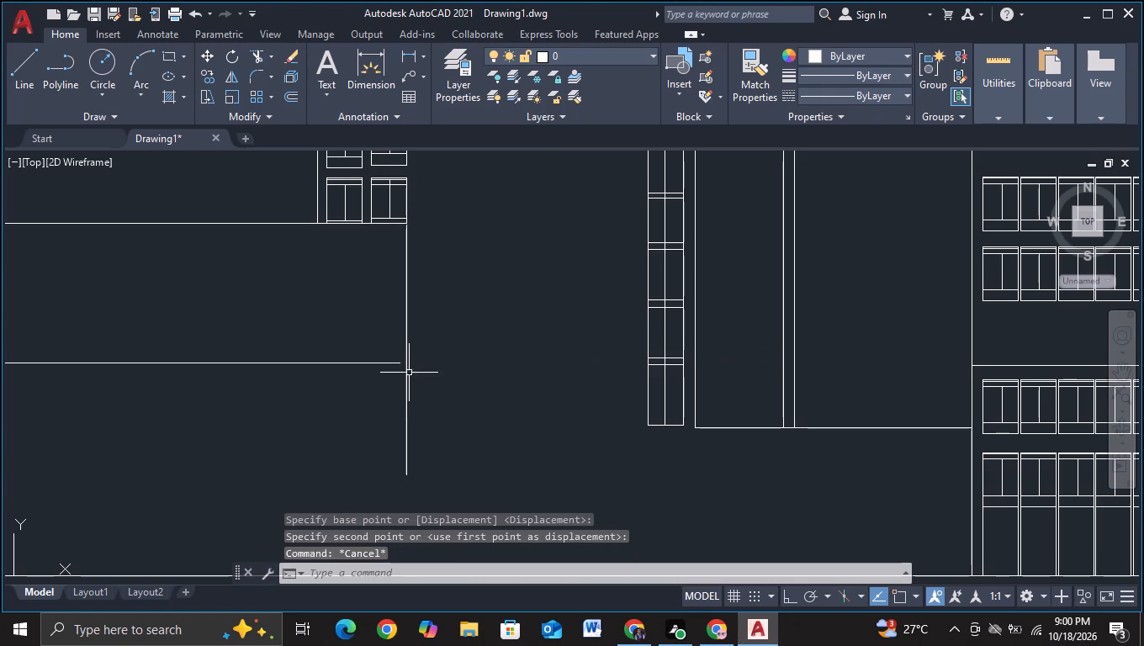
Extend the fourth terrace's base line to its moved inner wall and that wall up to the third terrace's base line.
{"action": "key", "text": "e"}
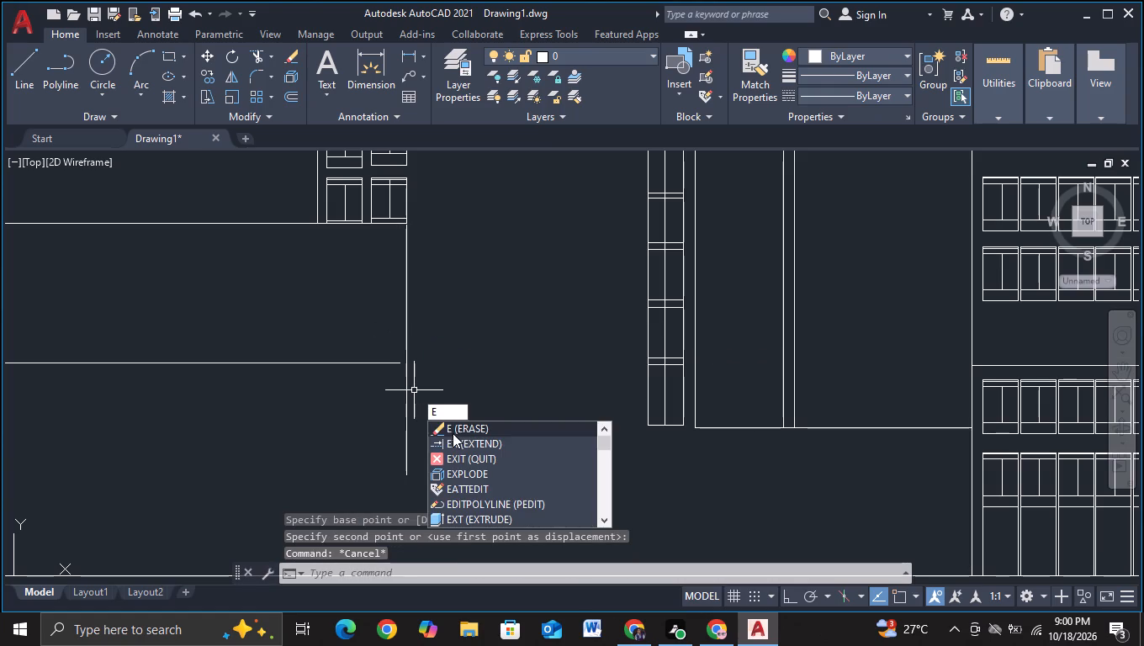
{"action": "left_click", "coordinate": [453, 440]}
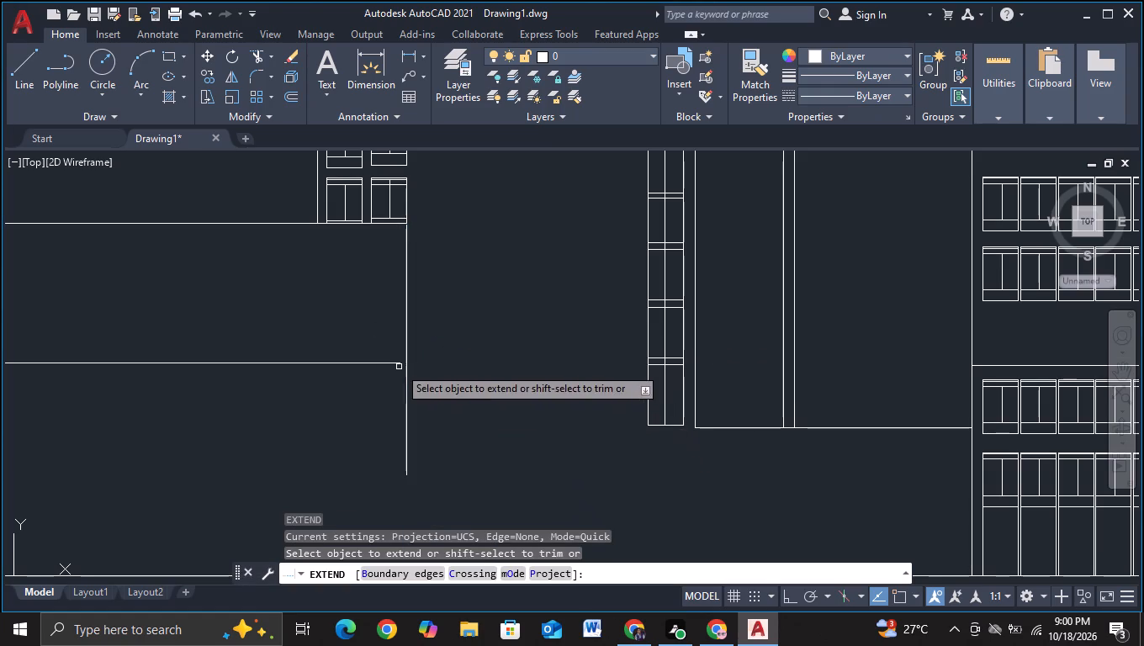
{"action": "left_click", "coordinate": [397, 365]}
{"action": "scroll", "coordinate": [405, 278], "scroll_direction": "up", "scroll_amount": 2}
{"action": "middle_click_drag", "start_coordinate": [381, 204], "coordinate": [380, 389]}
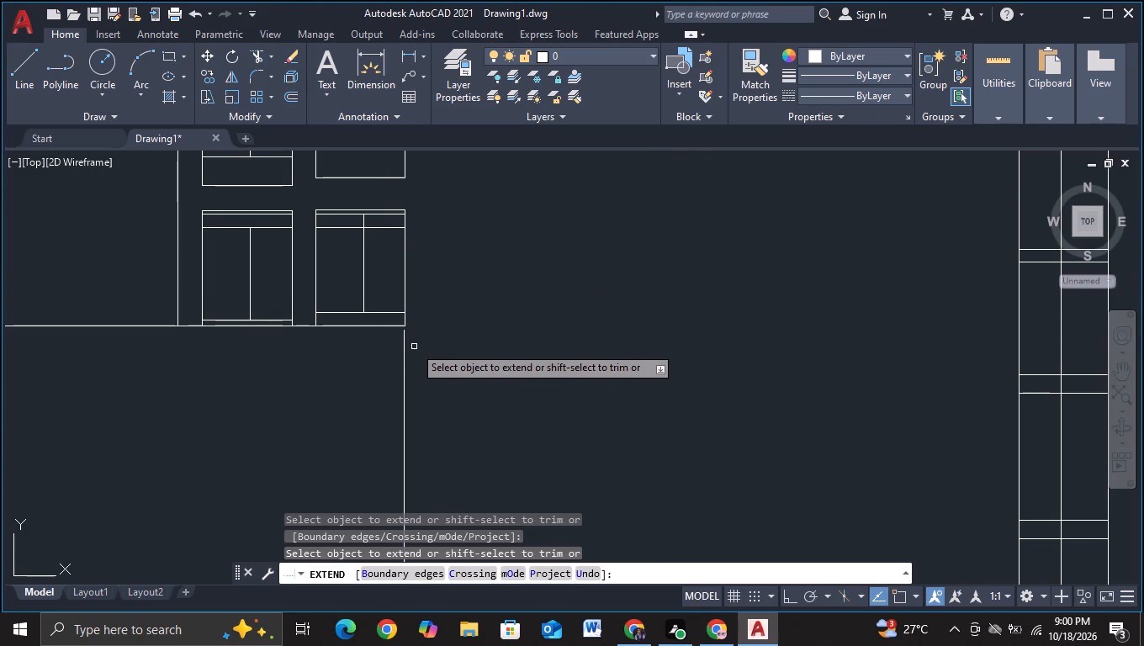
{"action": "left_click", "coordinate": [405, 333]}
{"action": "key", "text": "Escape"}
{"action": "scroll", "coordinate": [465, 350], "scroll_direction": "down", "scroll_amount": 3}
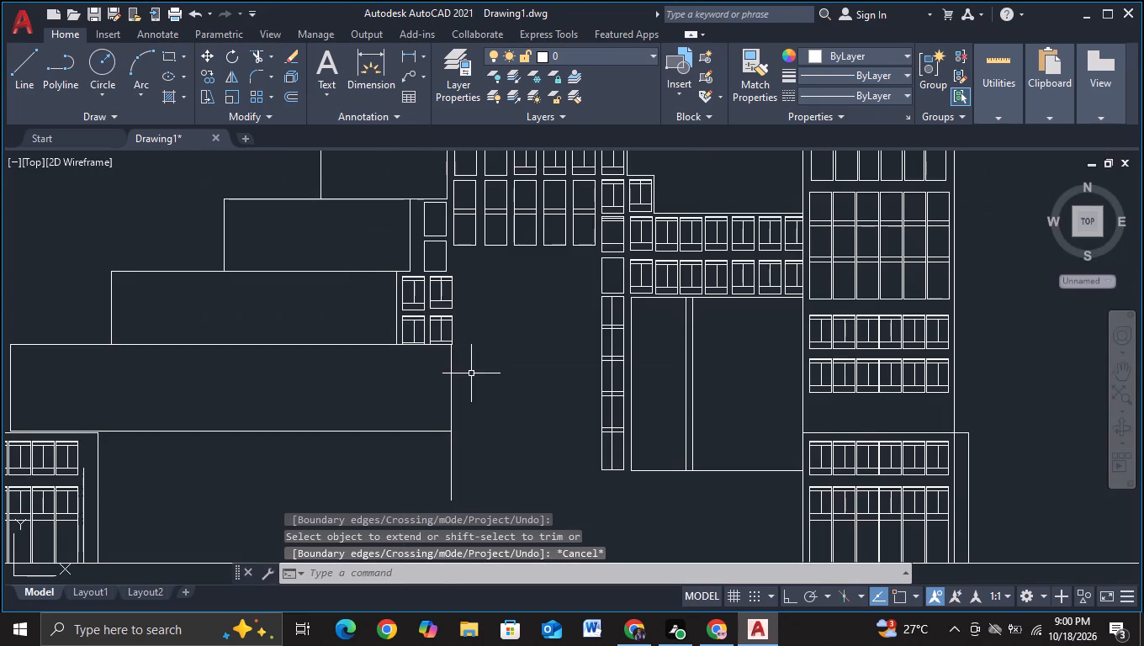
Move the second terrace's inner wall about 2.4 units horizontally toward the plain windows.
{"action": "middle_click_drag", "start_coordinate": [471, 375], "coordinate": [320, 299]}
{"action": "scroll", "coordinate": [364, 321], "scroll_direction": "down", "scroll_amount": 1}
{"action": "middle_click_drag", "start_coordinate": [369, 340], "coordinate": [406, 320]}
{"action": "key", "text": "Escape"}
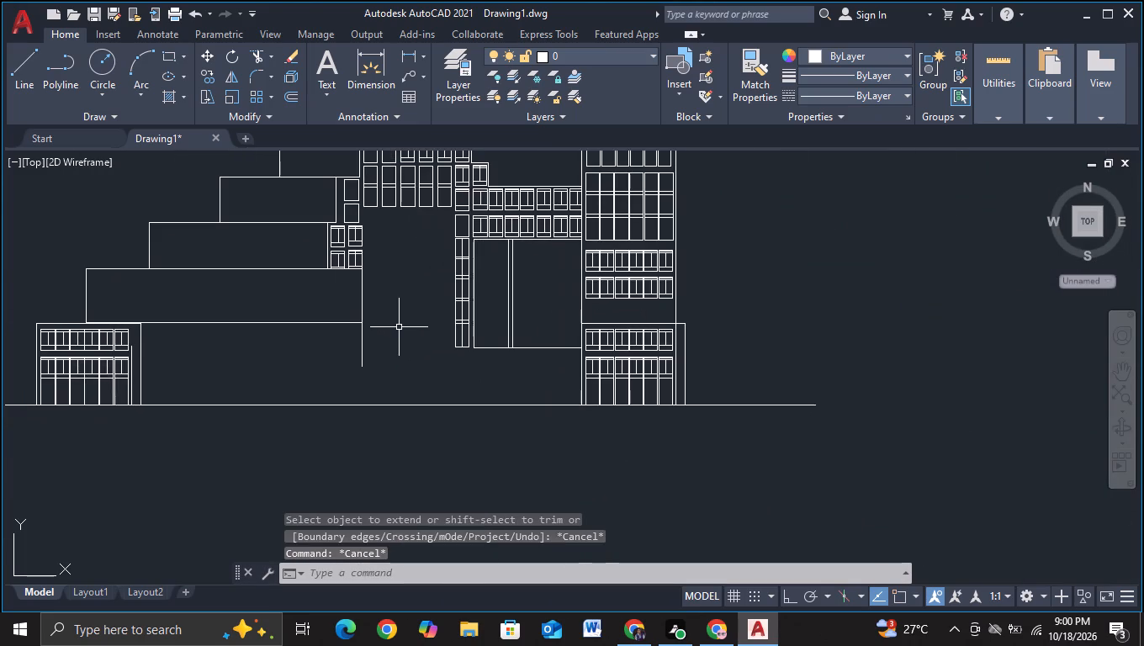
{"action": "middle_click_drag", "start_coordinate": [418, 295], "coordinate": [442, 384]}
{"action": "scroll", "coordinate": [435, 342], "scroll_direction": "up", "scroll_amount": 1}
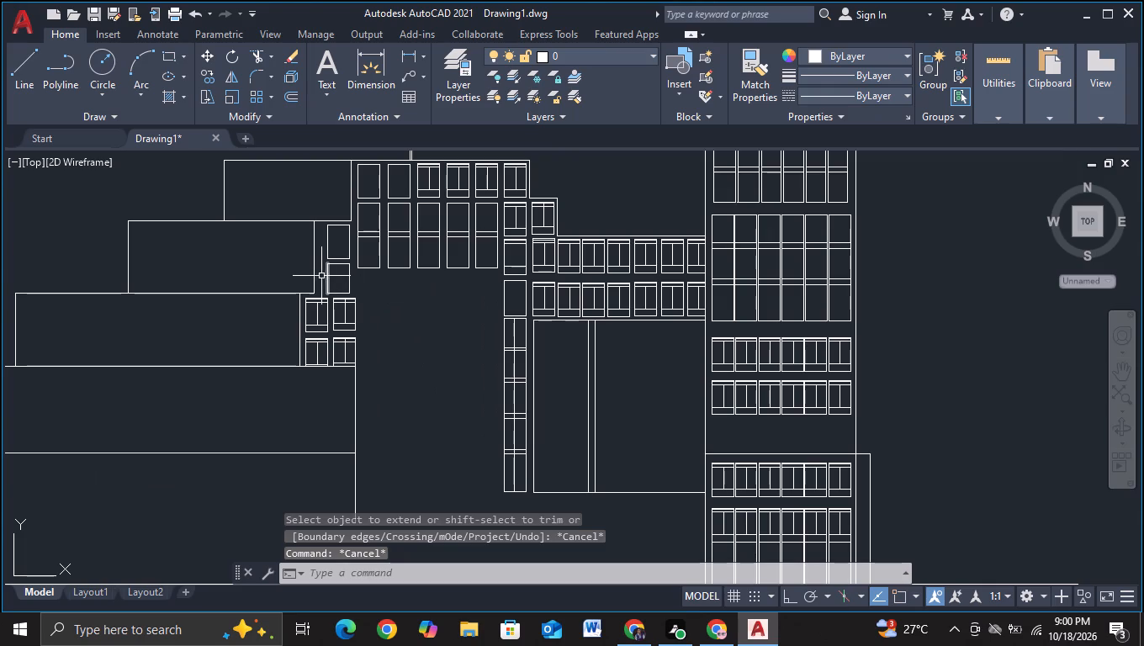
{"action": "left_click", "coordinate": [315, 277]}
{"action": "key", "text": "m"}
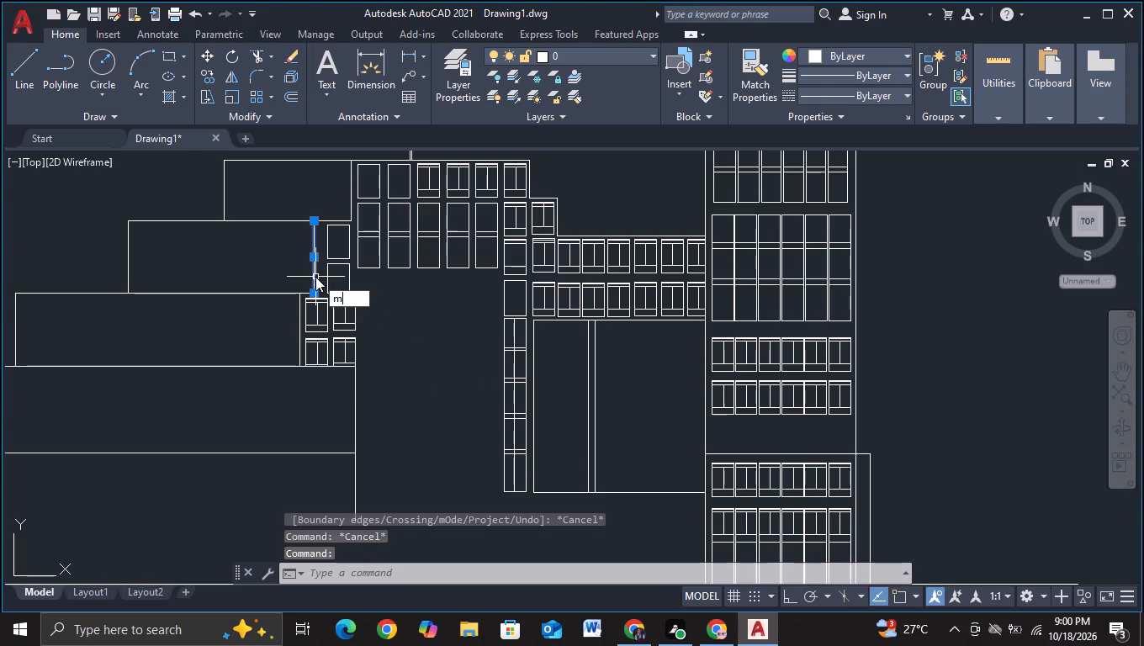
{"action": "left_click", "coordinate": [391, 310]}
{"action": "left_click", "coordinate": [316, 274]}
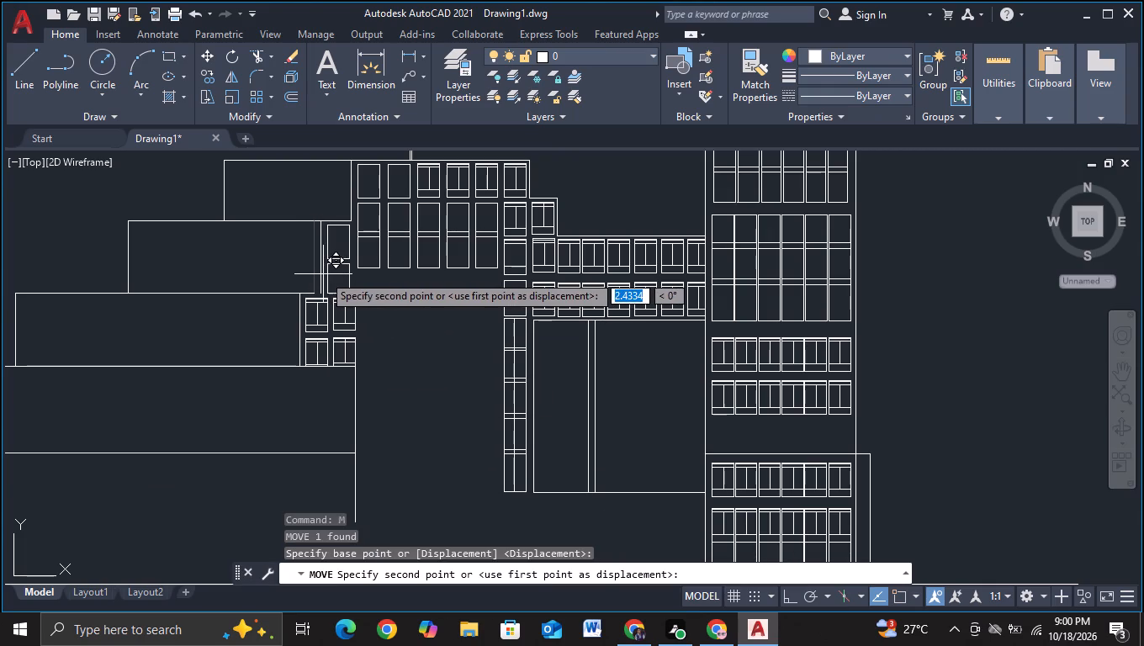
{"action": "left_click", "coordinate": [323, 274]}
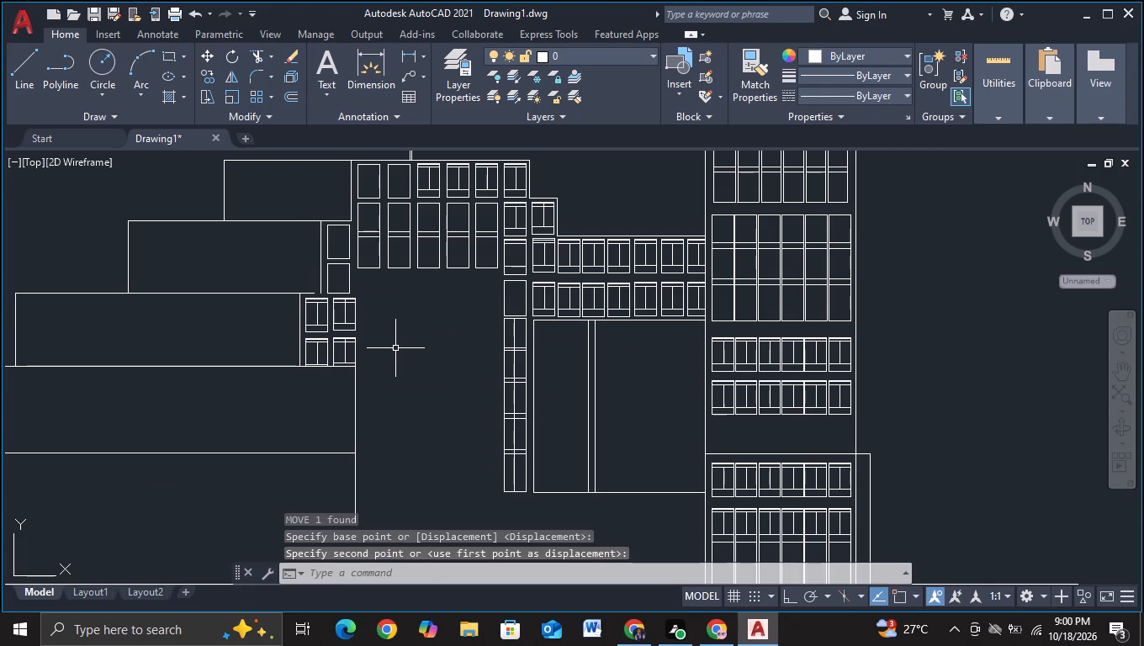
Extend the second terrace's base line to its moved inner wall.
{"action": "key", "text": "e"}
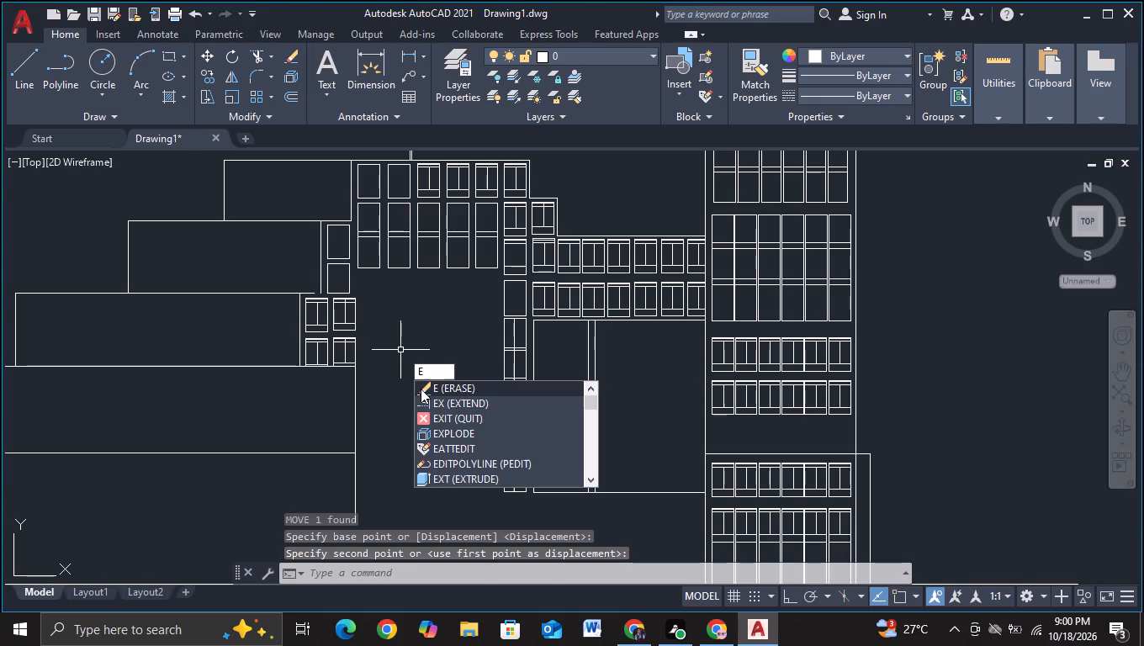
{"action": "left_click", "coordinate": [426, 399]}
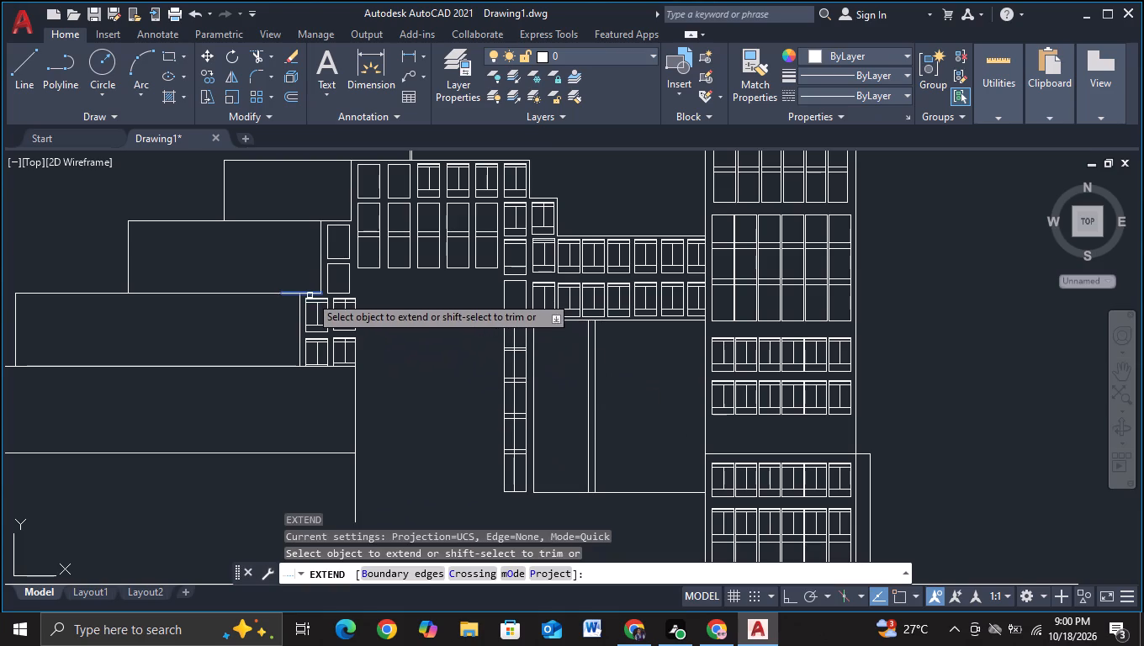
{"action": "left_click", "coordinate": [310, 295]}
{"action": "scroll", "coordinate": [423, 333], "scroll_direction": "down", "scroll_amount": 1}
{"action": "key", "text": "Escape"}
With object snap and ortho on, draw a vertical line from the foot of the third terrace's inner wall past the ground line.
{"action": "middle_click_drag", "start_coordinate": [432, 361], "coordinate": [371, 293]}
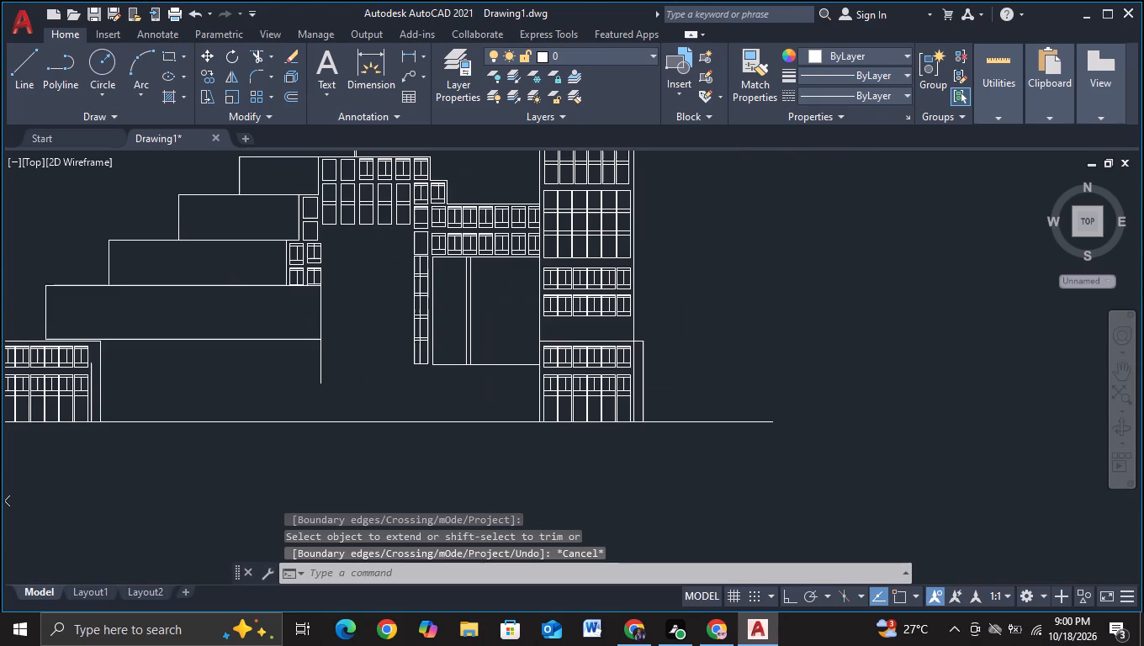
{"action": "middle_click_drag", "start_coordinate": [393, 342], "coordinate": [371, 311]}
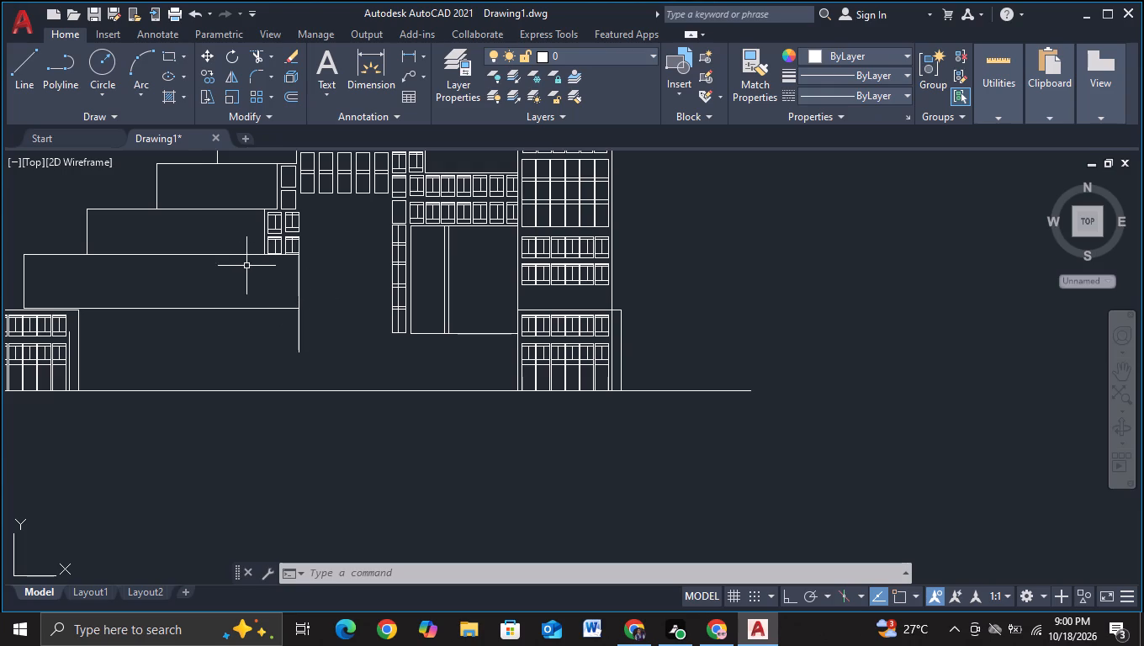
{"action": "left_click", "coordinate": [25, 82]}
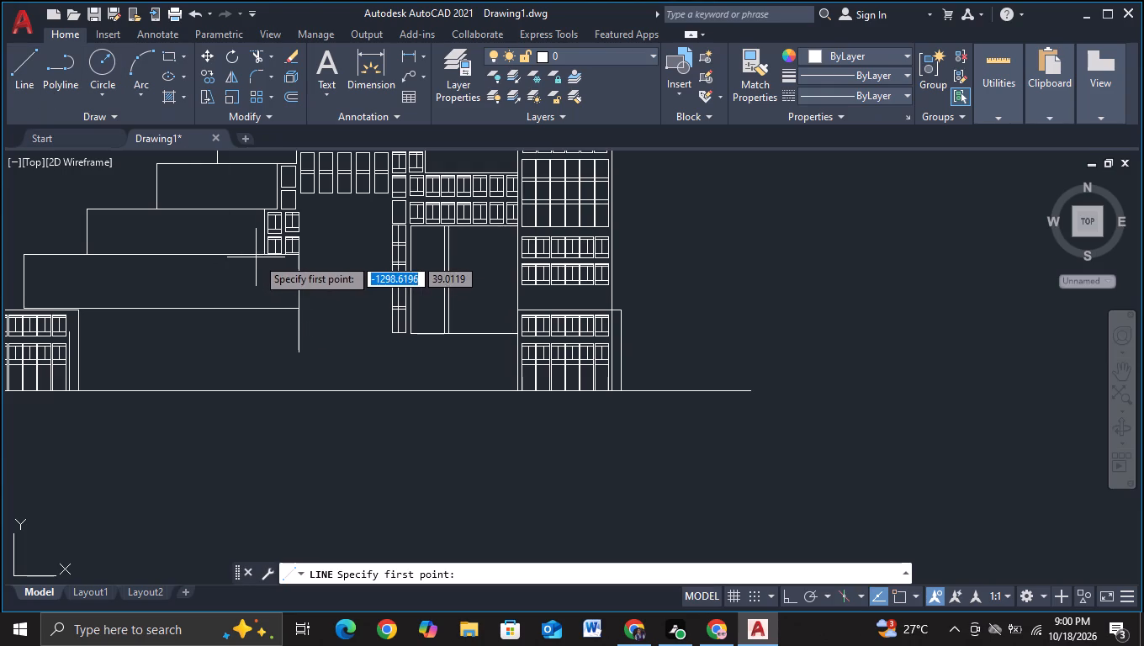
{"action": "key", "text": "F3"}
{"action": "left_click", "coordinate": [261, 250]}
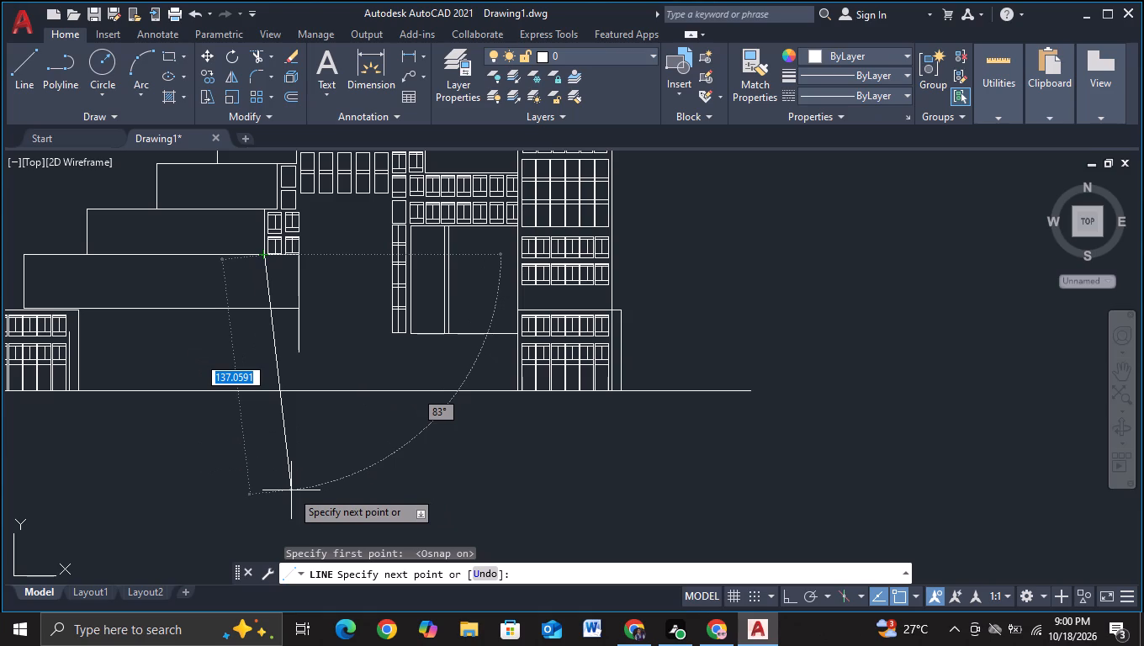
{"action": "key", "text": "F8"}
{"action": "left_click", "coordinate": [291, 490]}
{"action": "key", "text": "Escape"}
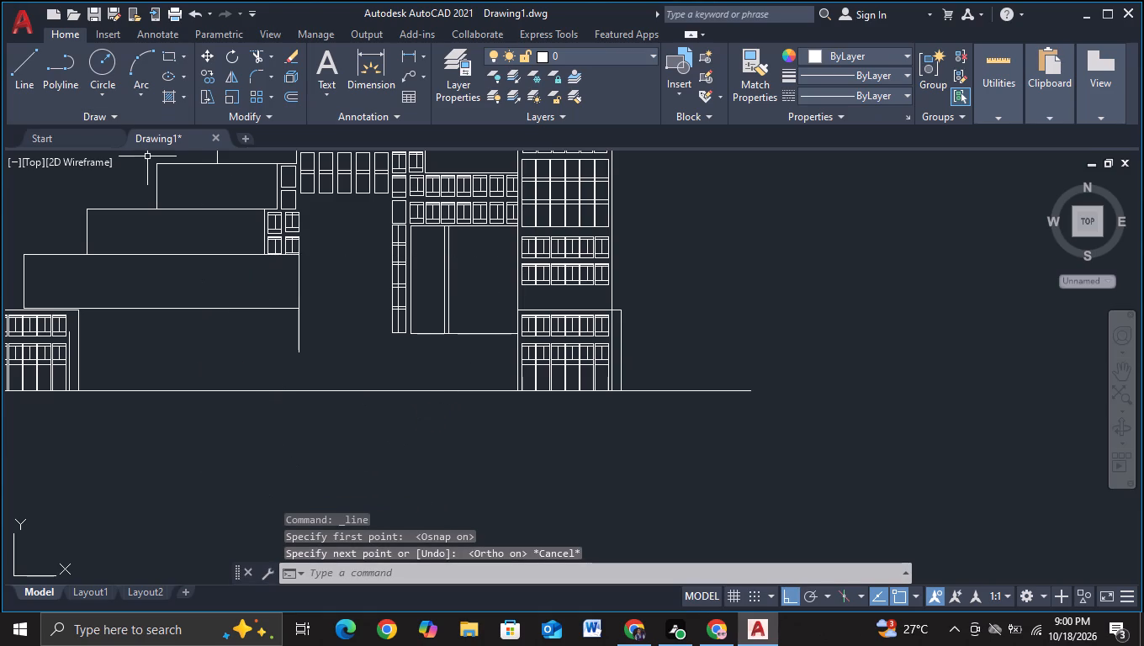
{"action": "left_click", "coordinate": [32, 83]}
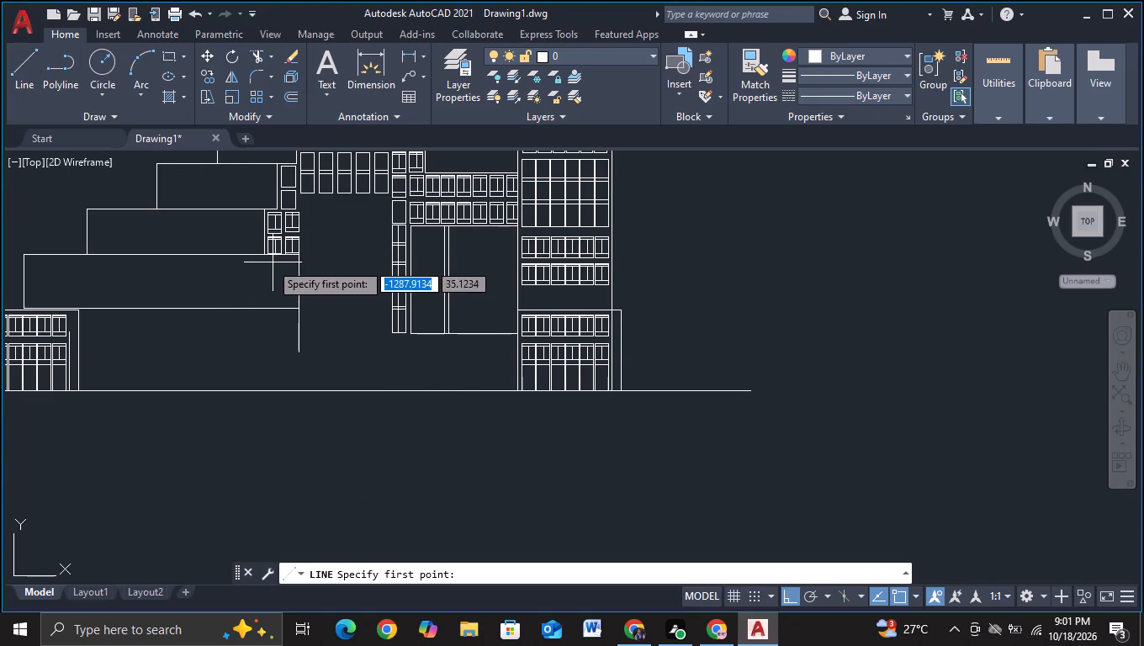
{"action": "left_click", "coordinate": [258, 257]}
{"action": "left_click", "coordinate": [220, 506]}
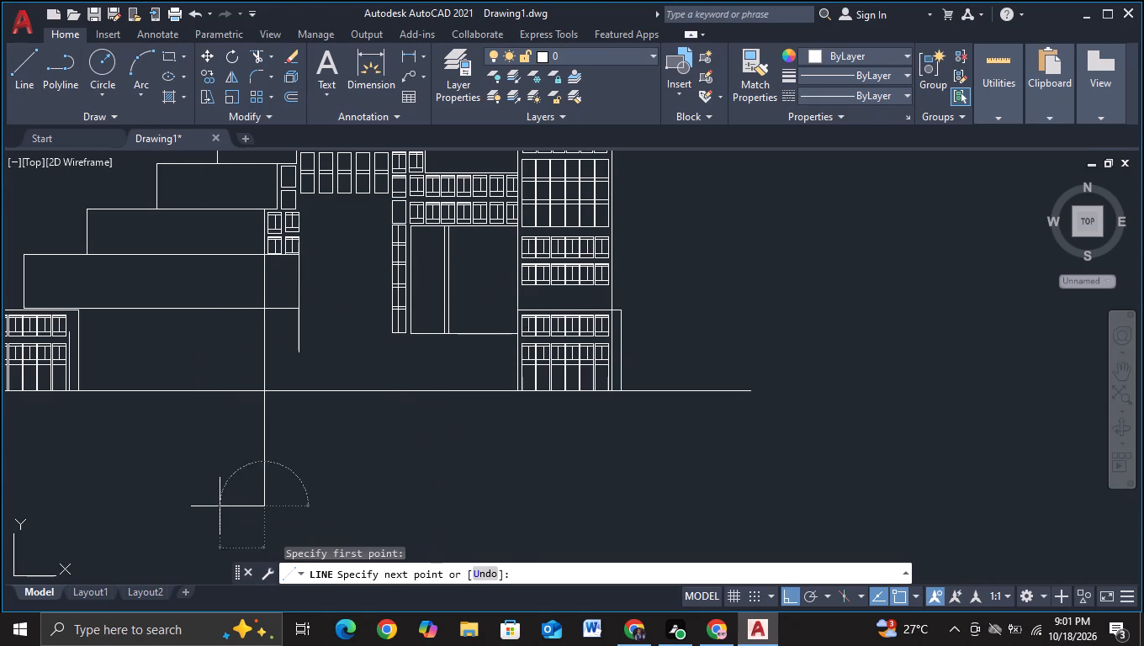
{"action": "key", "text": "Escape"}
Trim away the fourth terrace's old inner wall, its base line beyond the new vertical line, and that line's part below ground.
{"action": "left_click", "coordinate": [257, 58]}
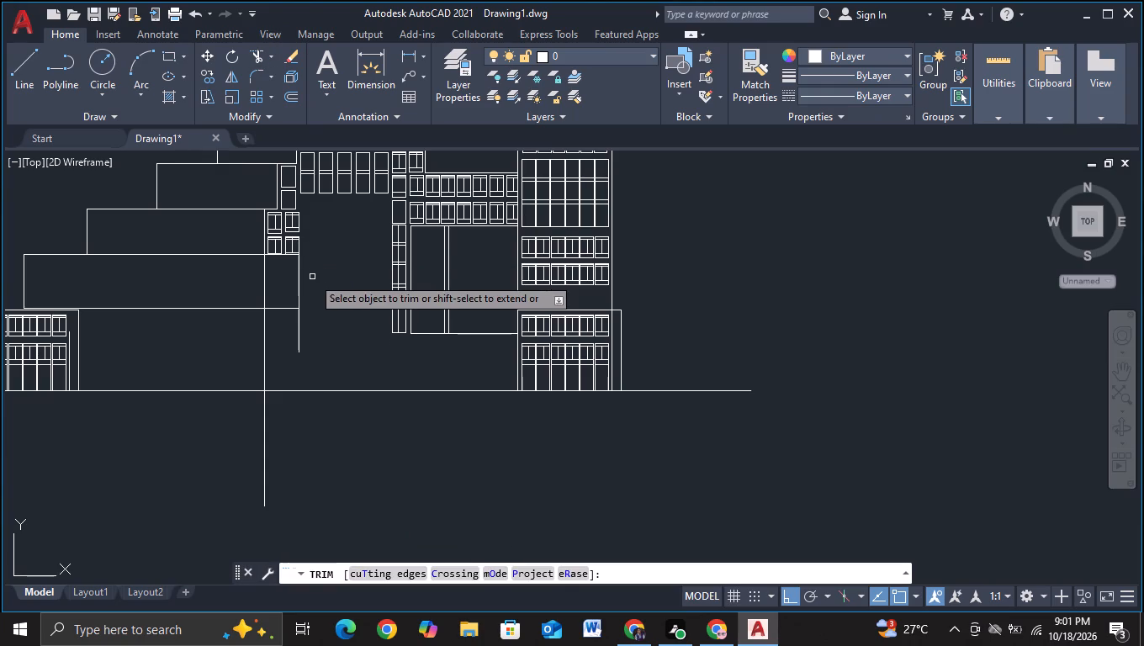
{"action": "left_click_drag", "start_coordinate": [312, 277], "coordinate": [307, 338]}
{"action": "left_click_drag", "start_coordinate": [239, 422], "coordinate": [292, 437]}
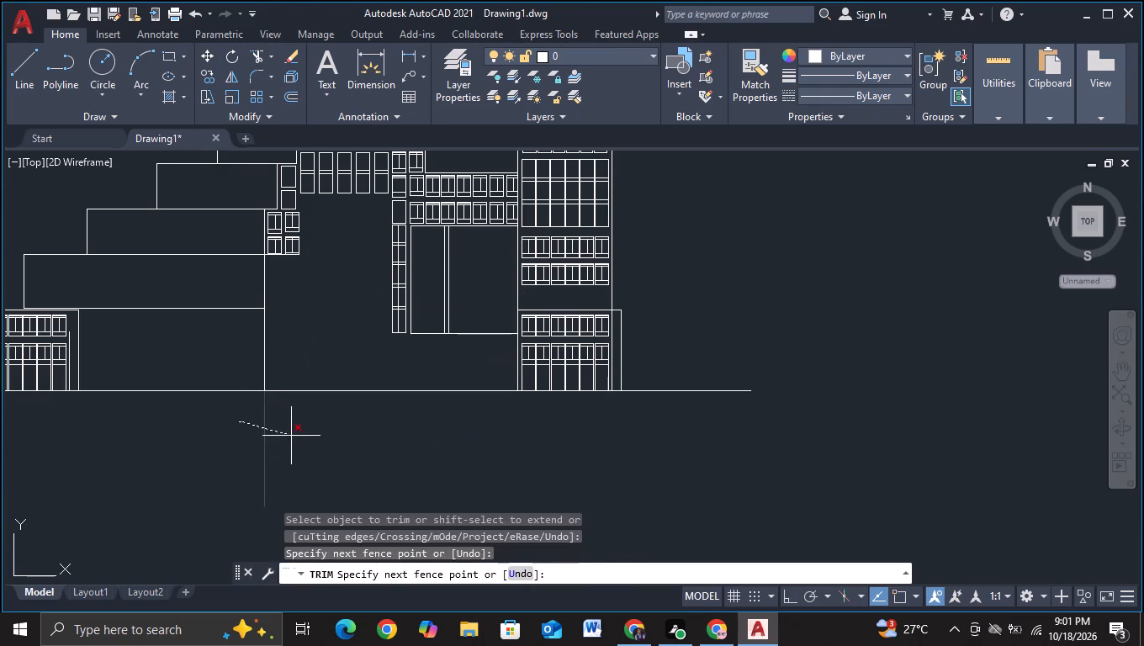
{"action": "left_click_drag", "start_coordinate": [292, 437], "coordinate": [299, 437]}
Inspect the four copied windows beside the third terrace and where they meet its base line.
{"action": "scroll", "coordinate": [299, 391], "scroll_direction": "up", "scroll_amount": 2}
{"action": "middle_click_drag", "start_coordinate": [275, 233], "coordinate": [282, 458]}
{"action": "scroll", "coordinate": [275, 383], "scroll_direction": "up", "scroll_amount": 1}
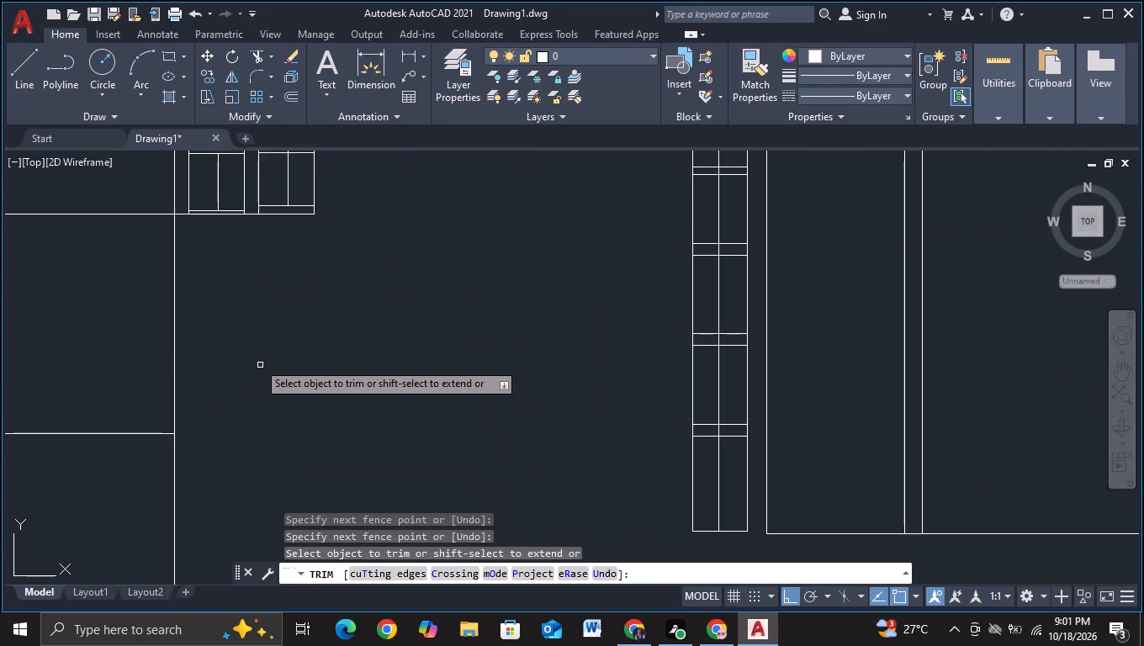
{"action": "middle_click_drag", "start_coordinate": [256, 353], "coordinate": [258, 490]}
{"action": "scroll", "coordinate": [177, 363], "scroll_direction": "up", "scroll_amount": 2}
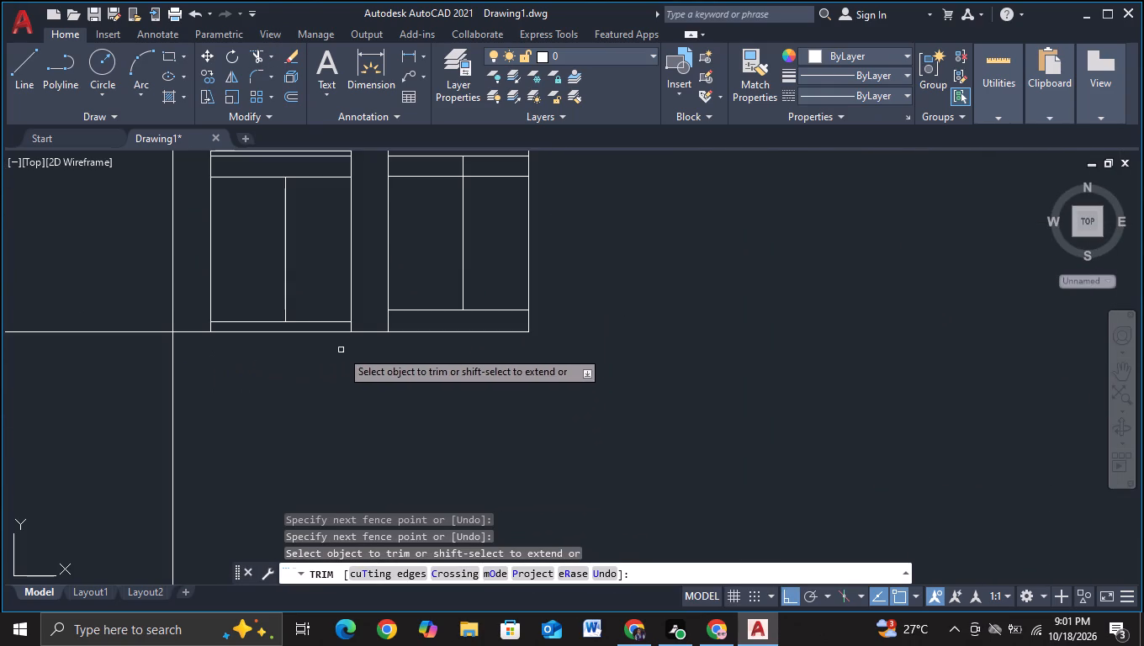
{"action": "scroll", "coordinate": [342, 364], "scroll_direction": "down", "scroll_amount": 2}
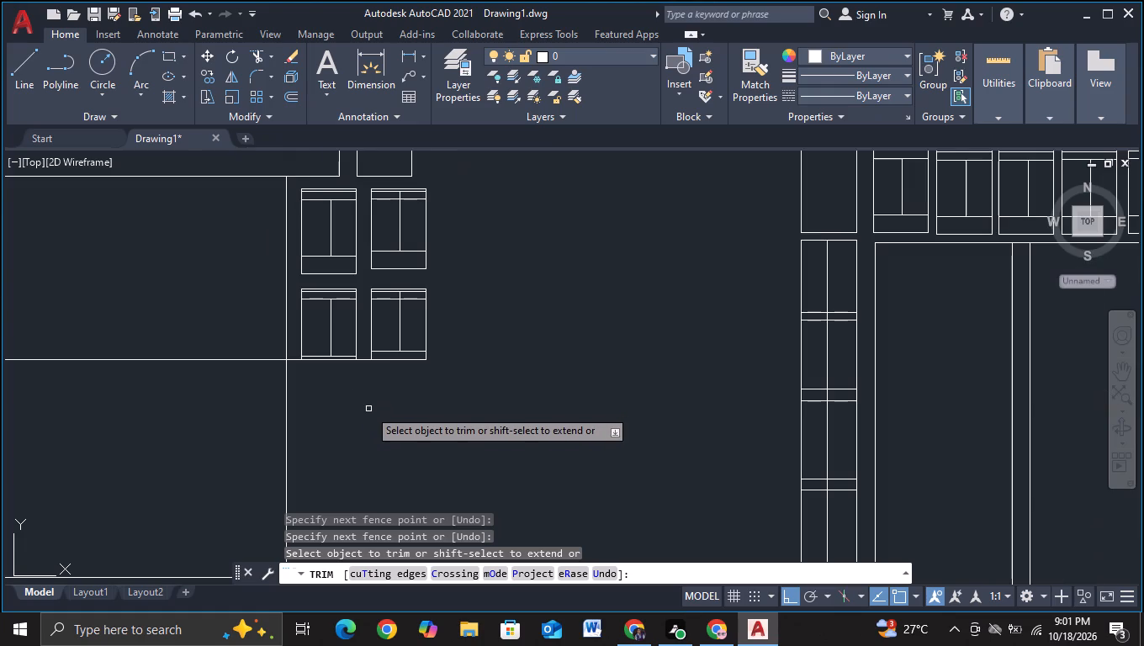
{"action": "scroll", "coordinate": [373, 400], "scroll_direction": "up", "scroll_amount": 1}
{"action": "middle_click_drag", "start_coordinate": [370, 379], "coordinate": [384, 458]}
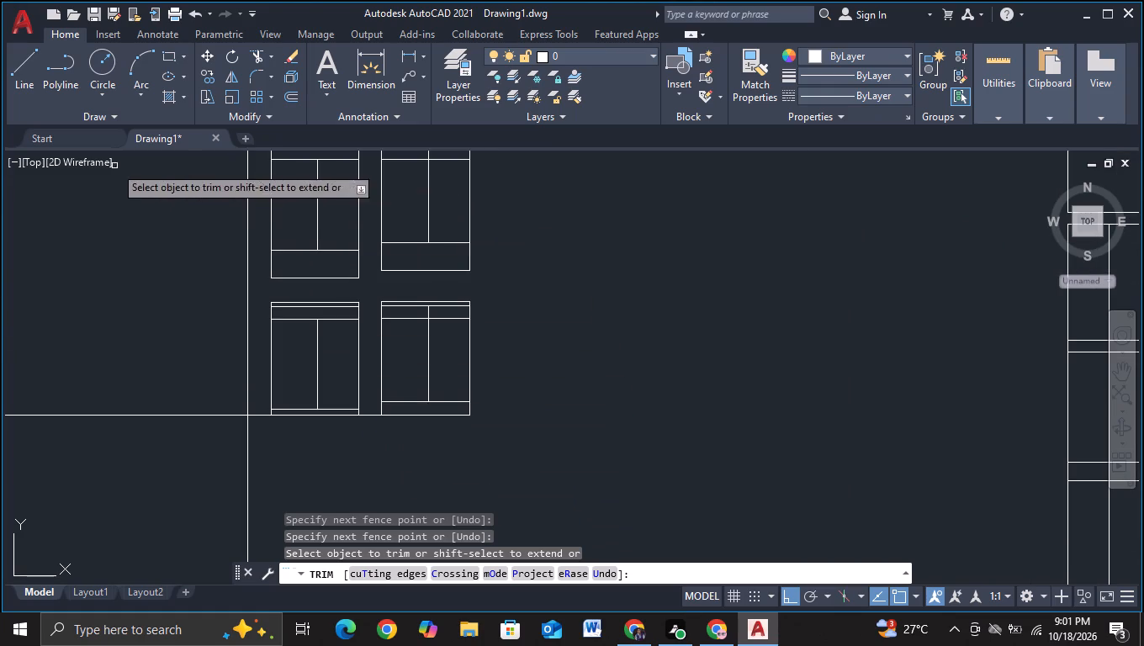
{"action": "scroll", "coordinate": [358, 271], "scroll_direction": "down", "scroll_amount": 2}
{"action": "key", "text": "Escape"}
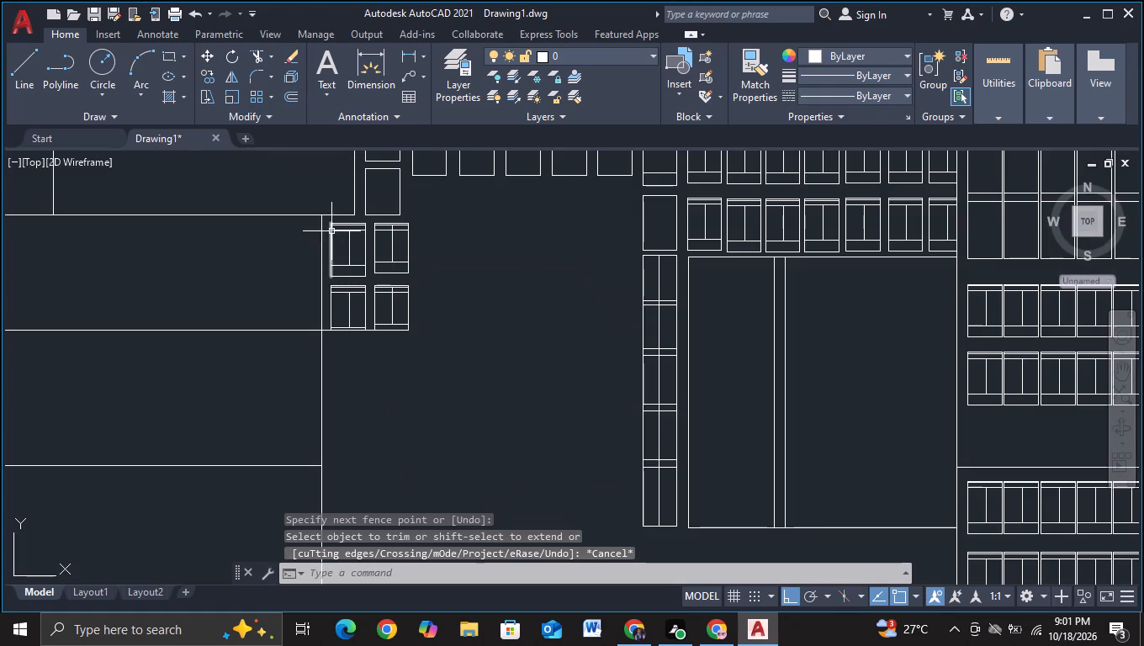
Delete the four copied windows beside the third terrace's inner wall, keeping the base line.
{"action": "scroll", "coordinate": [332, 230], "scroll_direction": "up", "scroll_amount": 1}
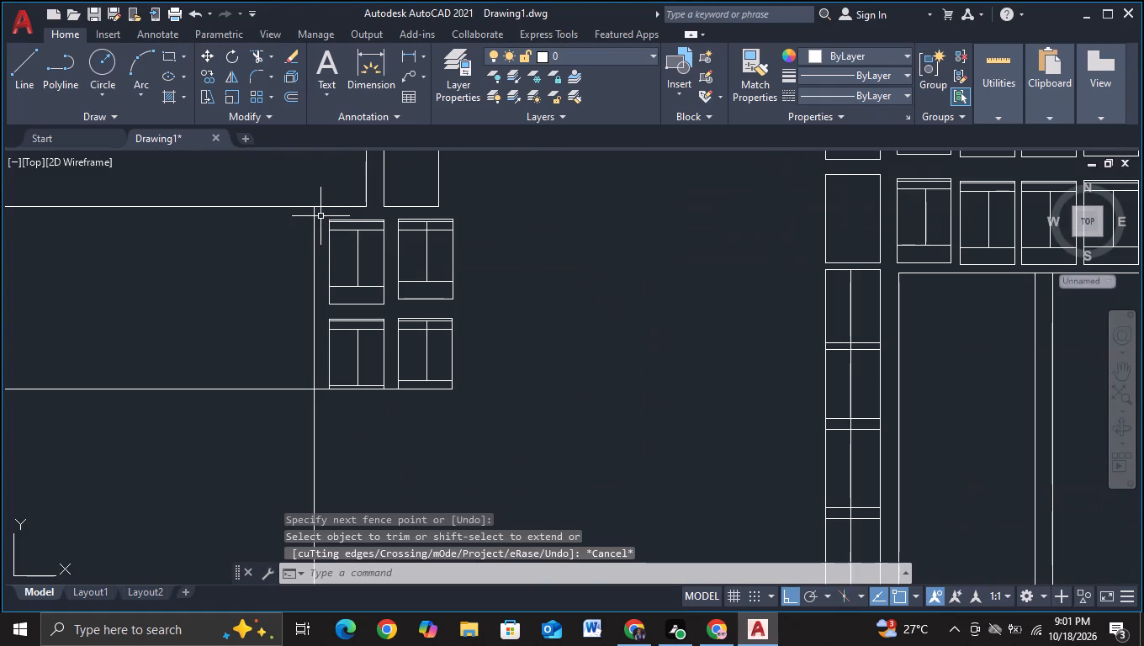
{"action": "left_click", "coordinate": [320, 215]}
{"action": "left_click", "coordinate": [485, 416]}
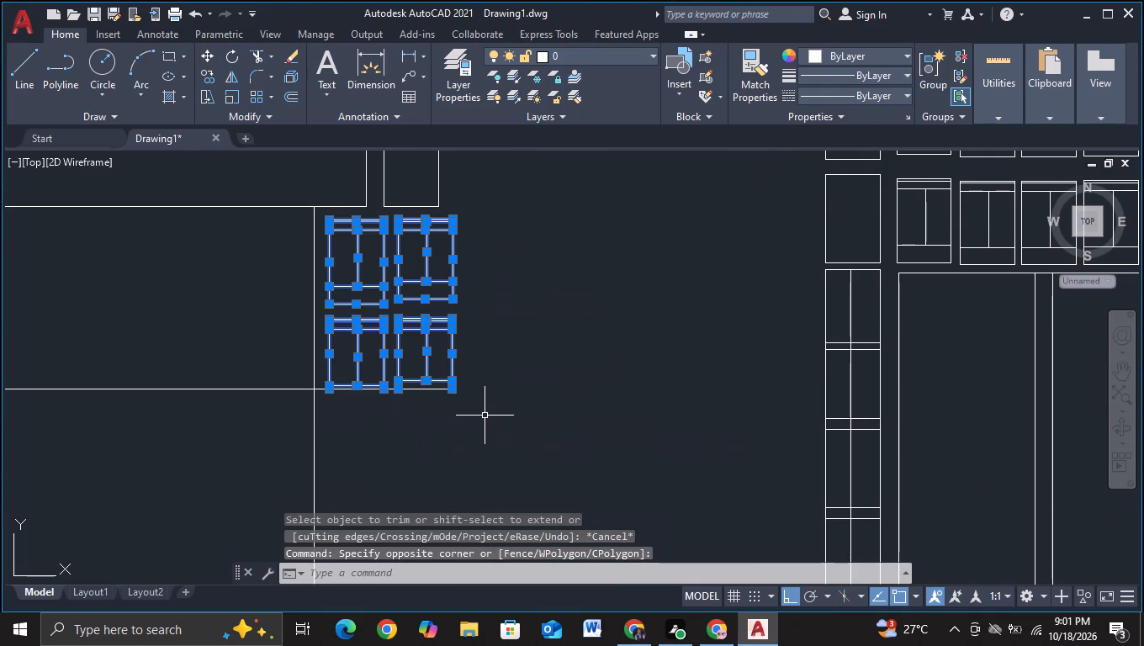
{"action": "key", "text": "Delete"}
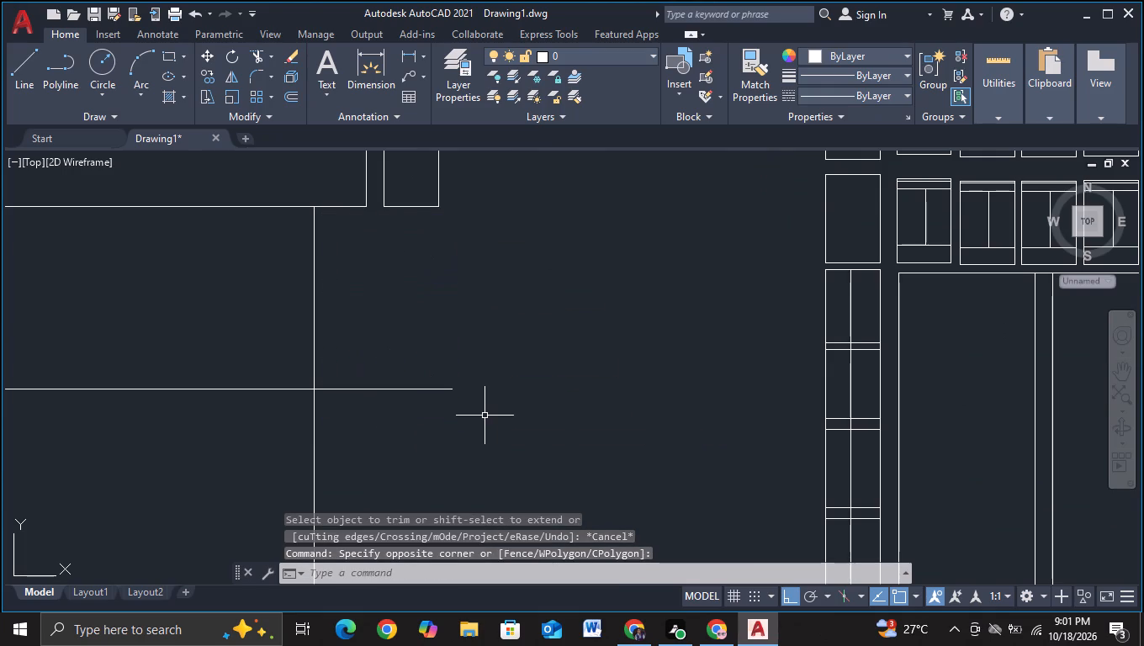
Copy the two end windows nearest the central block from the tower's upper small-window row to beside the third terrace's inner wall, with ortho off.
{"action": "scroll", "coordinate": [418, 383], "scroll_direction": "down", "scroll_amount": 1}
{"action": "middle_click_drag", "start_coordinate": [497, 405], "coordinate": [374, 406]}
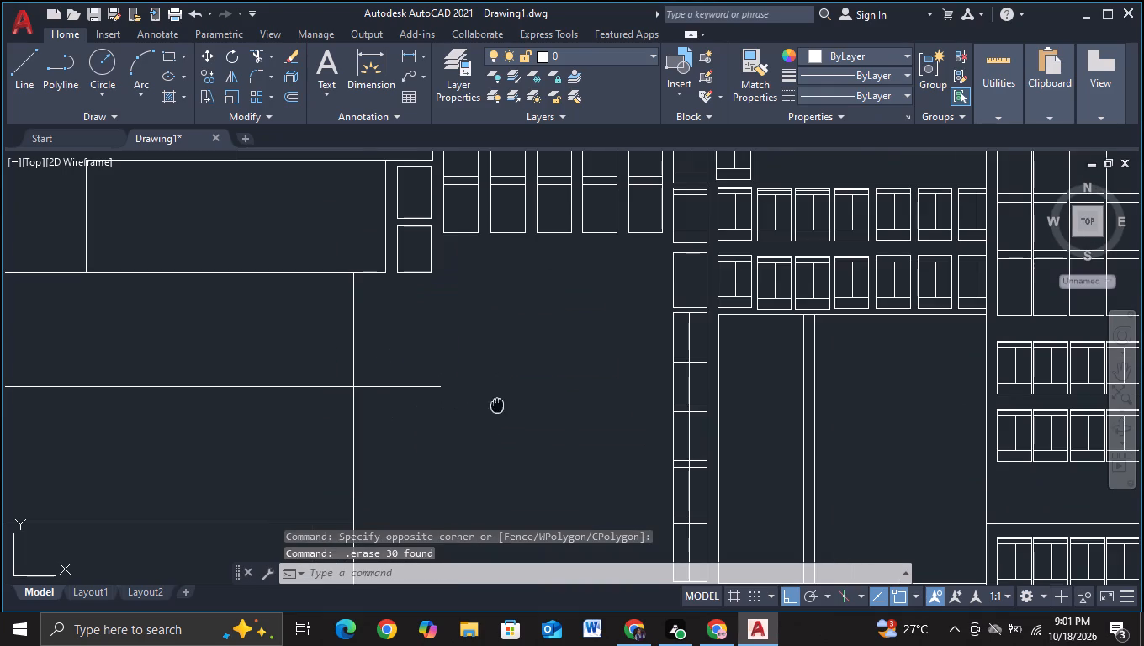
{"action": "middle_click_drag", "start_coordinate": [374, 406], "coordinate": [239, 400]}
{"action": "middle_click_drag", "start_coordinate": [348, 394], "coordinate": [262, 374]}
{"action": "scroll", "coordinate": [633, 382], "scroll_direction": "up", "scroll_amount": 2}
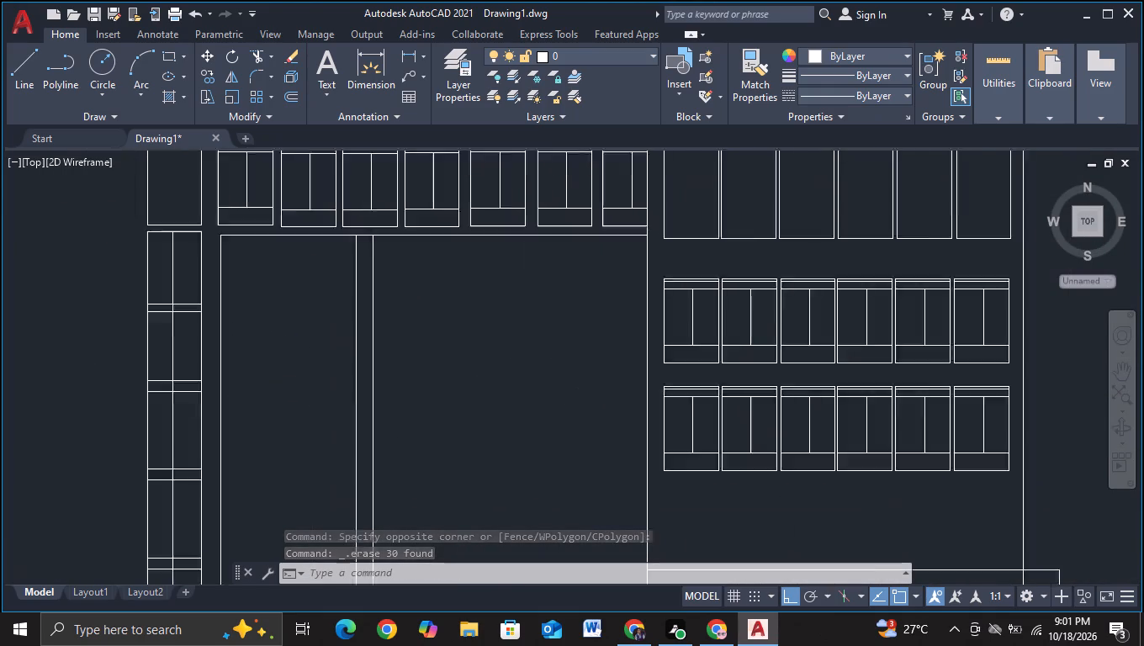
{"action": "middle_click_drag", "start_coordinate": [626, 384], "coordinate": [236, 424]}
{"action": "left_click", "coordinate": [280, 246]}
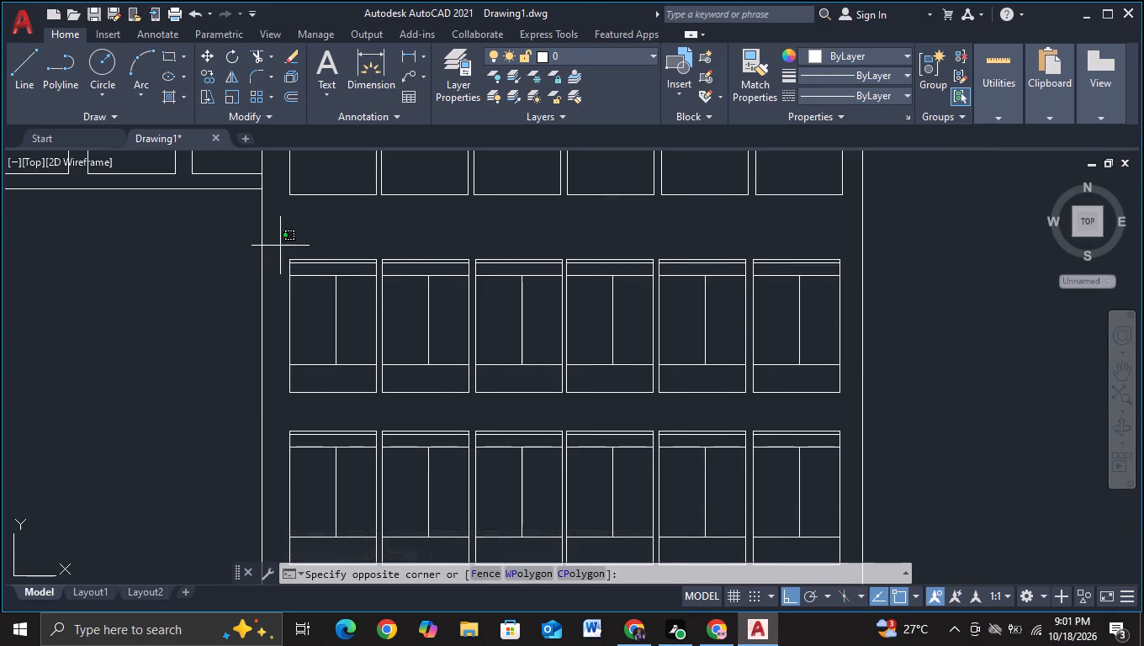
{"action": "left_click", "coordinate": [471, 414]}
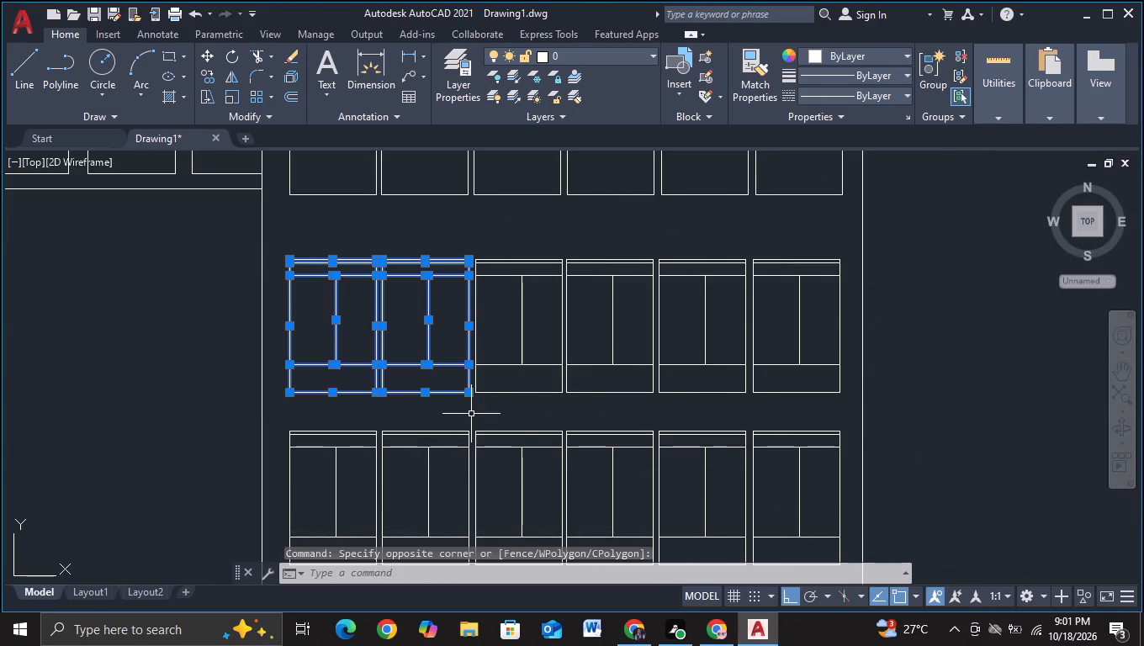
{"action": "key", "text": "c"}
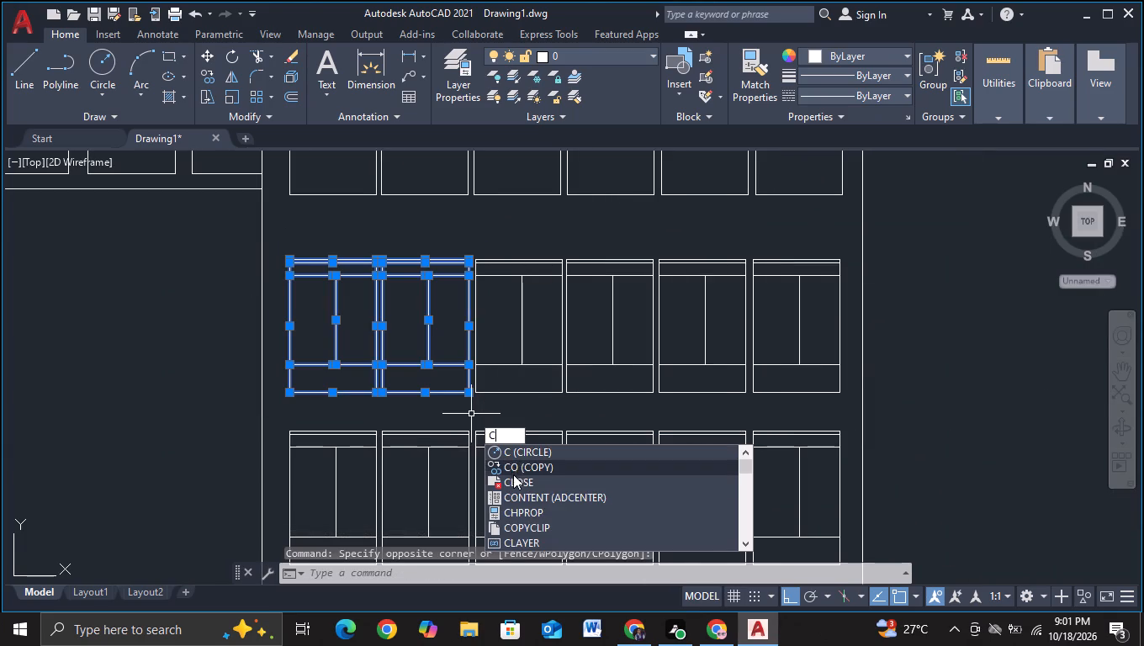
{"action": "left_click", "coordinate": [513, 469]}
{"action": "left_click", "coordinate": [427, 382]}
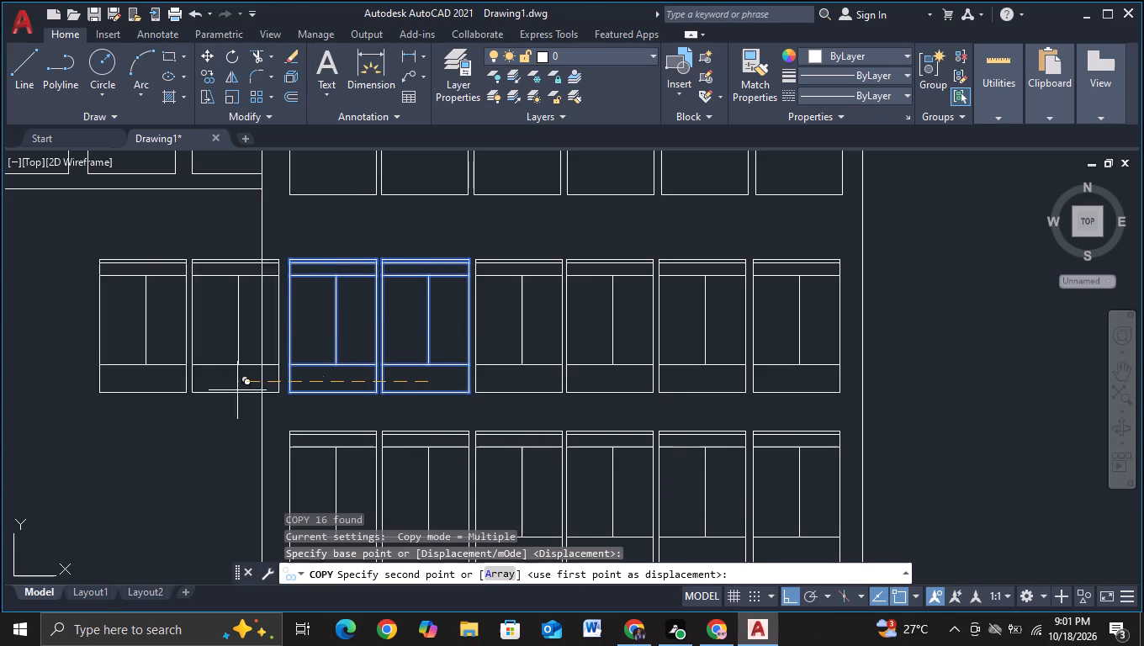
{"action": "scroll", "coordinate": [203, 394], "scroll_direction": "down", "scroll_amount": 3}
{"action": "middle_click_drag", "start_coordinate": [136, 394], "coordinate": [585, 426]}
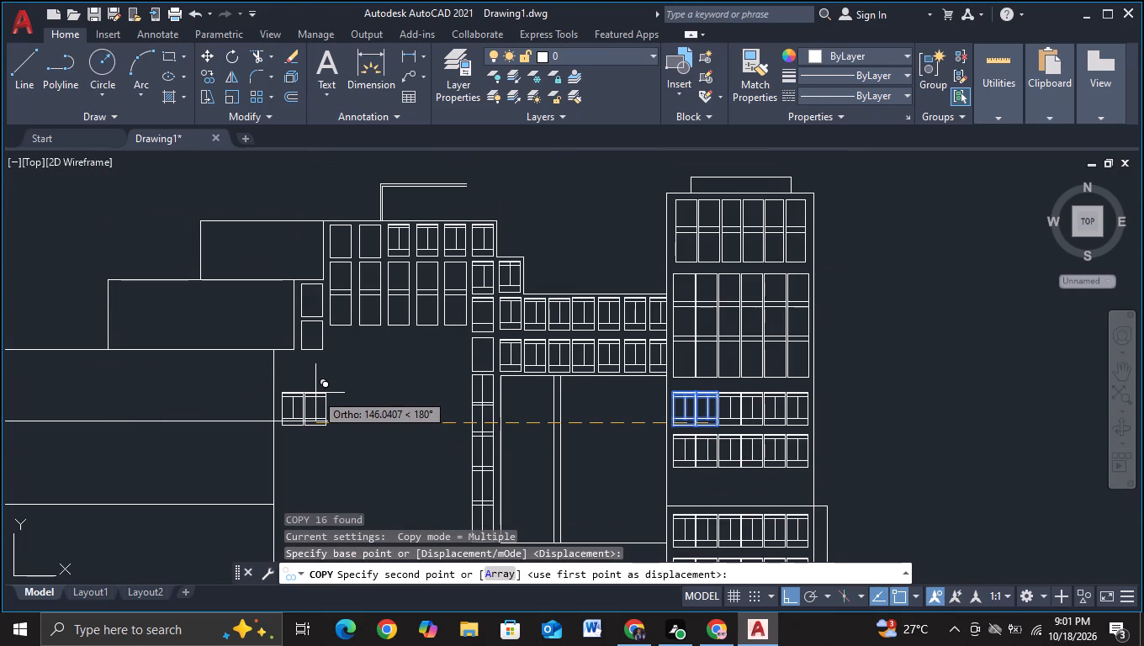
{"action": "key", "text": "F8"}
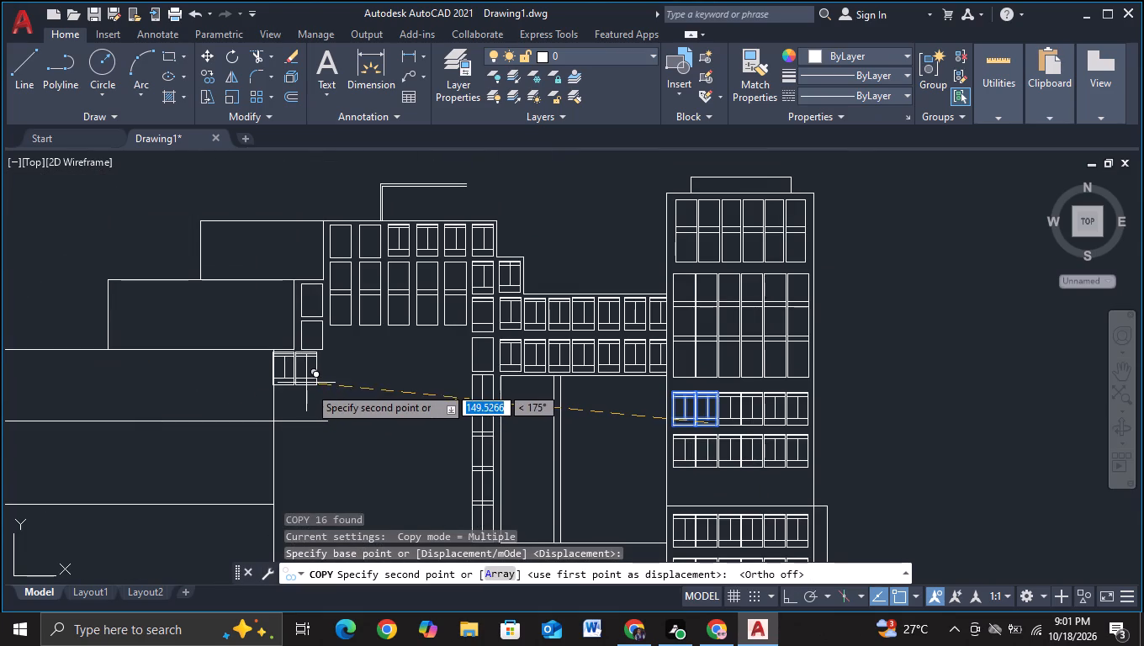
{"action": "left_click", "coordinate": [314, 387]}
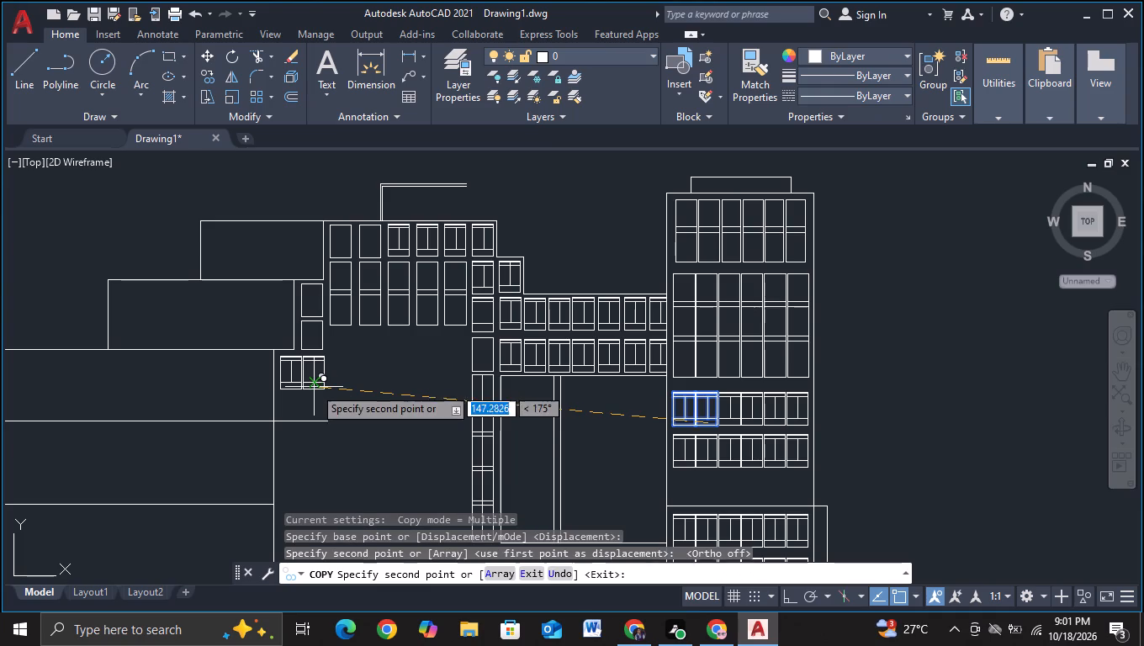
{"action": "key", "text": "Escape"}
{"action": "scroll", "coordinate": [316, 419], "scroll_direction": "up", "scroll_amount": 2}
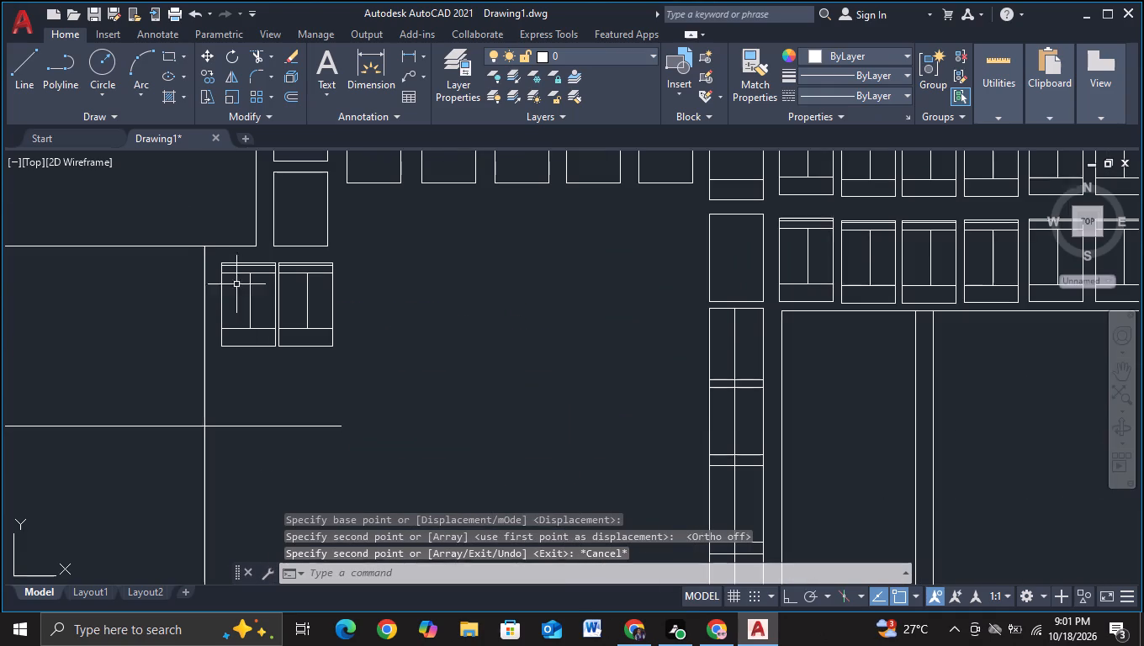
Trim the third terrace's base line where it extends beyond its inner wall under the copied windows.
{"action": "left_click", "coordinate": [255, 50]}
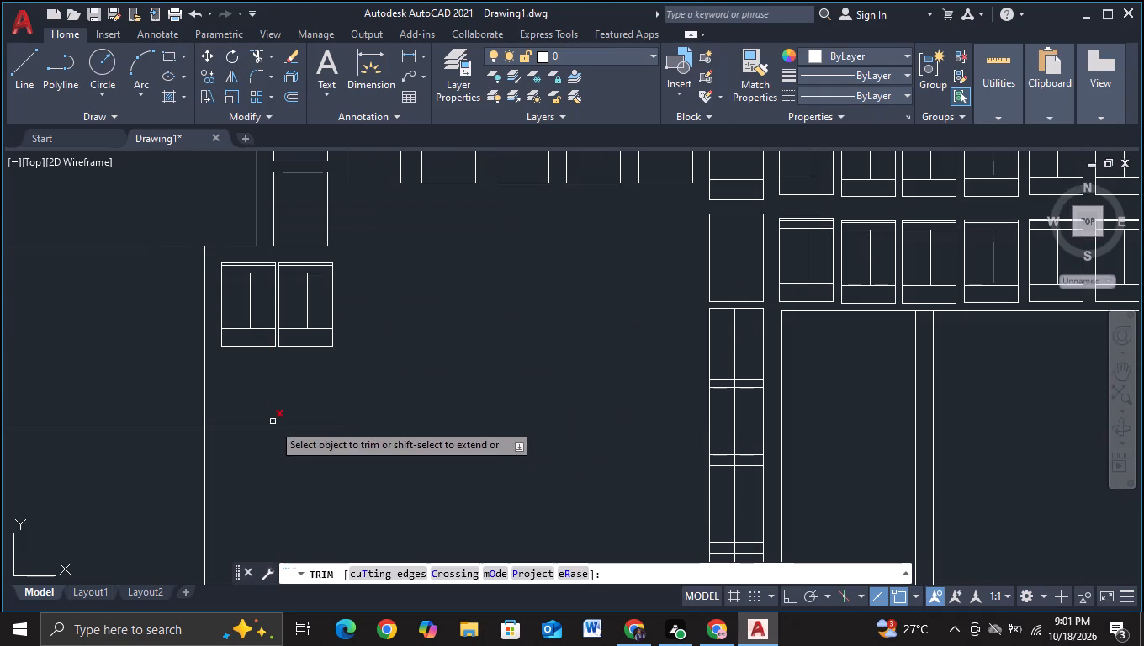
{"action": "left_click_drag", "start_coordinate": [284, 386], "coordinate": [250, 497]}
{"action": "key", "text": "Escape"}
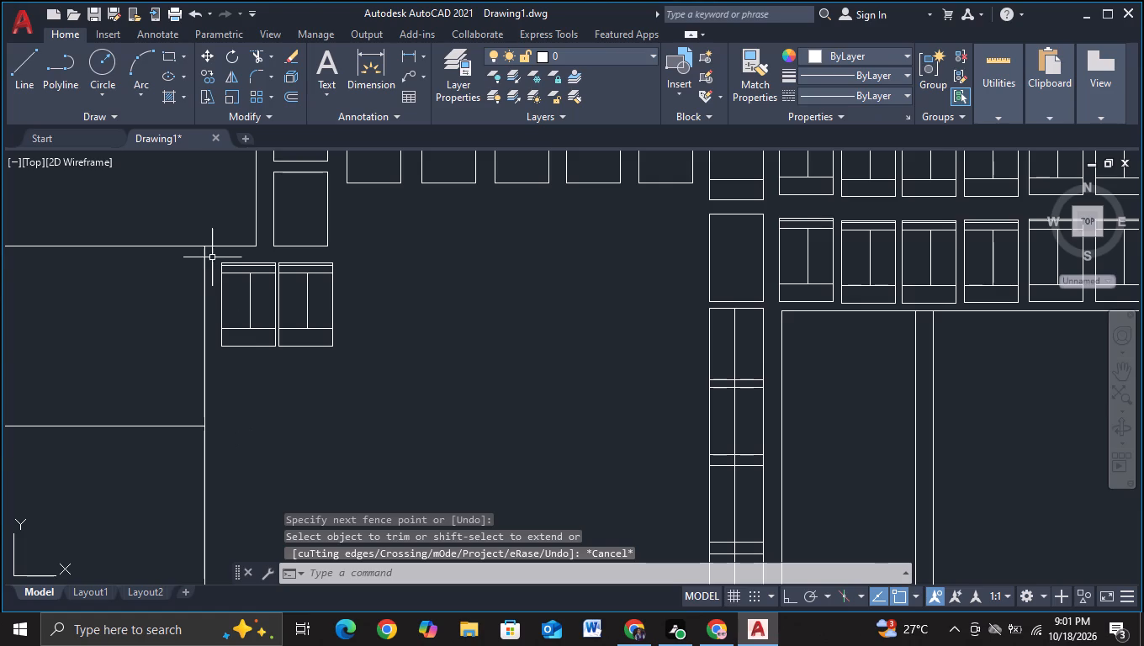
With ortho on, copy the window pair straight down five times, at offsets of about 15, 30, 45, 61 and 76 units.
{"action": "left_click", "coordinate": [214, 253]}
{"action": "left_click", "coordinate": [357, 375]}
{"action": "key", "text": "c"}
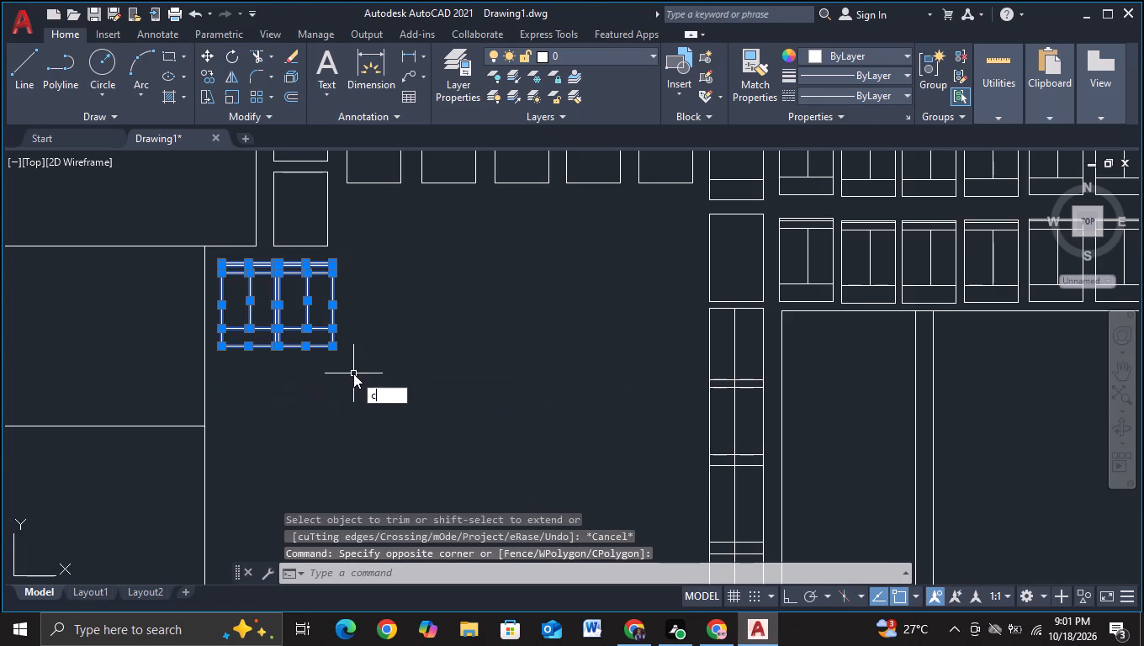
{"action": "left_click", "coordinate": [405, 430]}
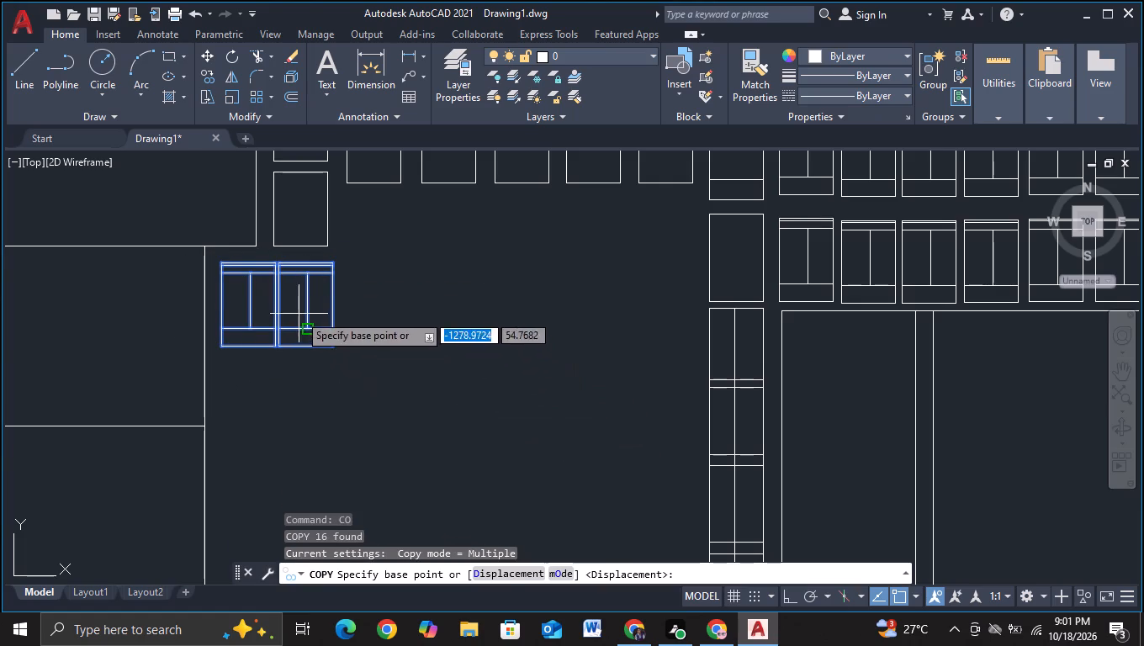
{"action": "left_click", "coordinate": [299, 314]}
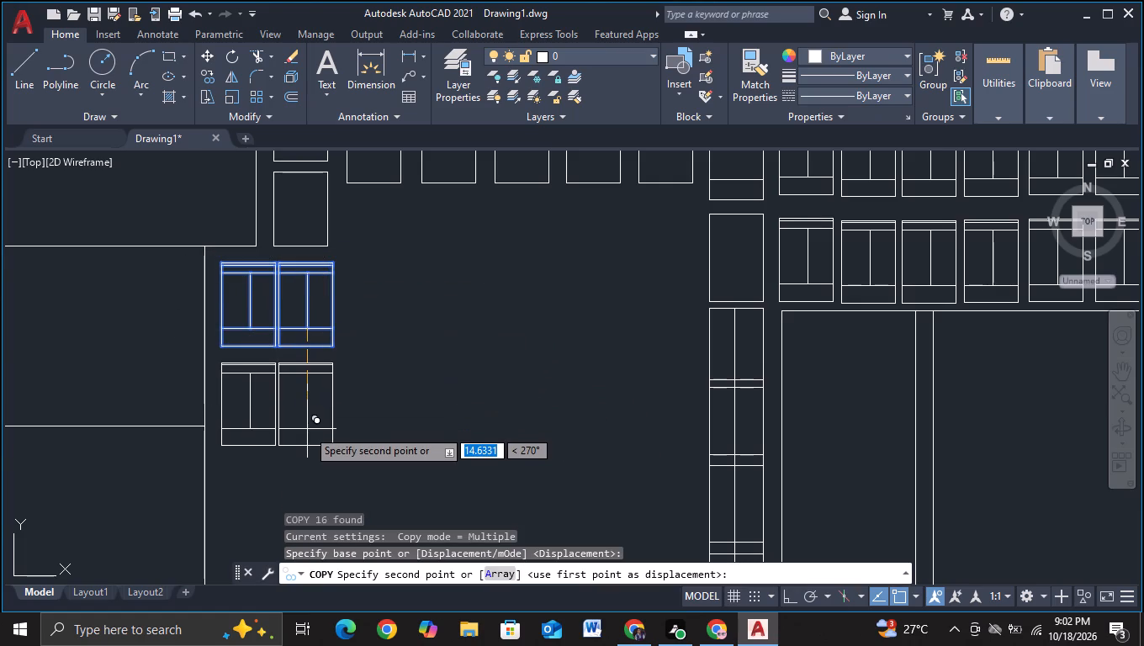
{"action": "key", "text": "F8"}
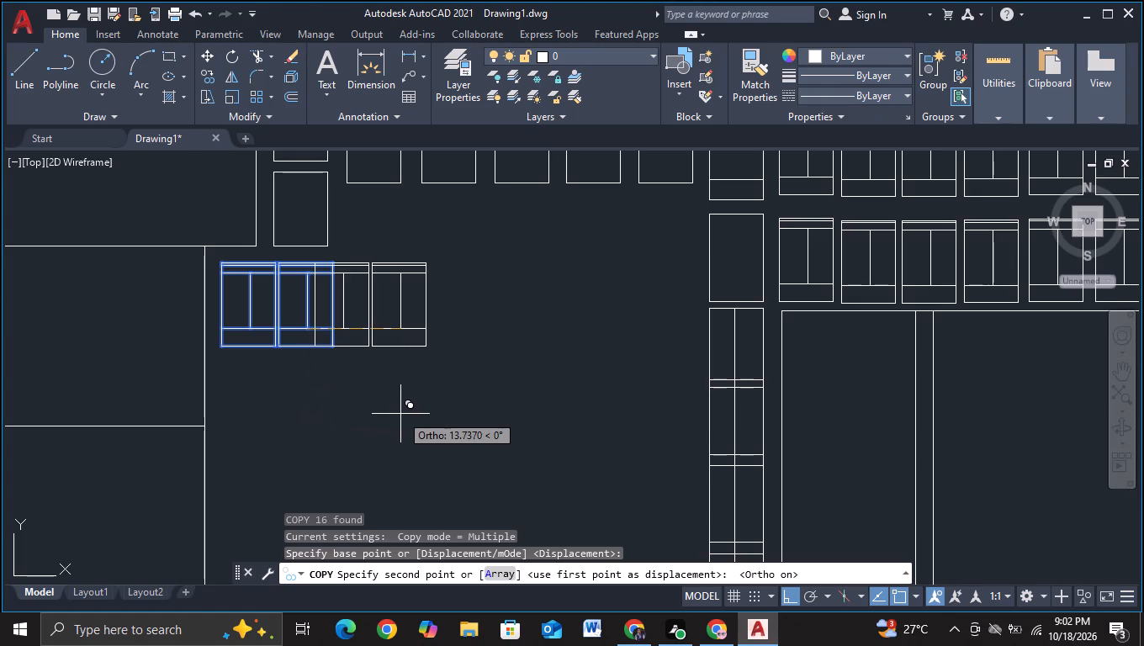
{"action": "left_click", "coordinate": [347, 432]}
{"action": "middle_click_drag", "start_coordinate": [347, 432], "coordinate": [349, 367]}
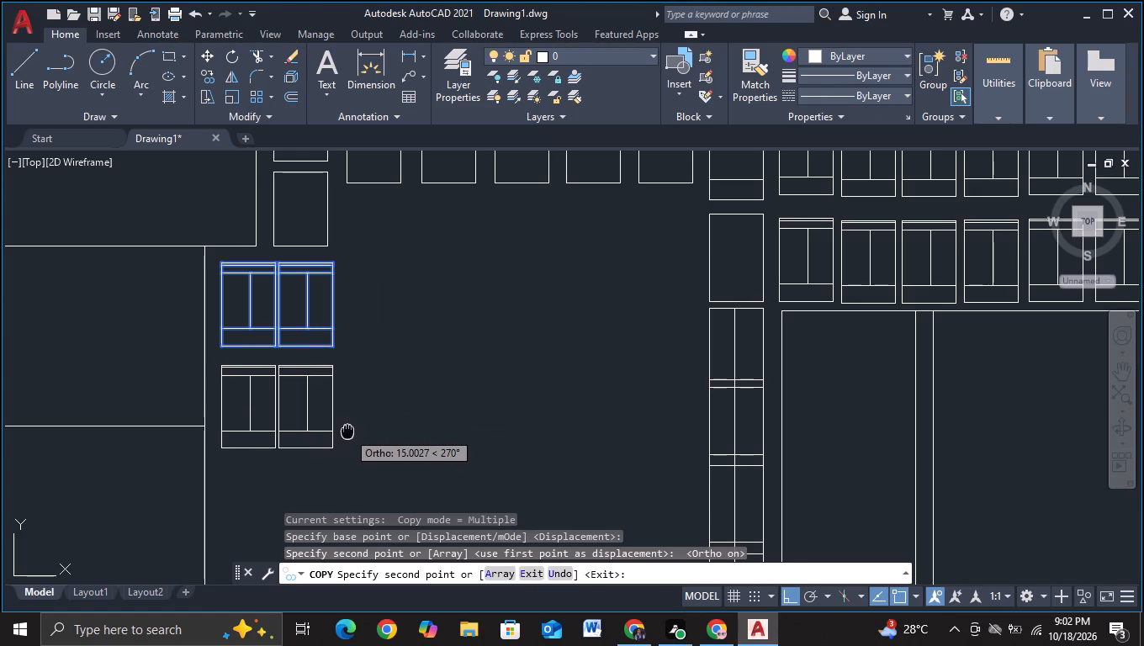
{"action": "middle_click_drag", "start_coordinate": [349, 367], "coordinate": [358, 273]}
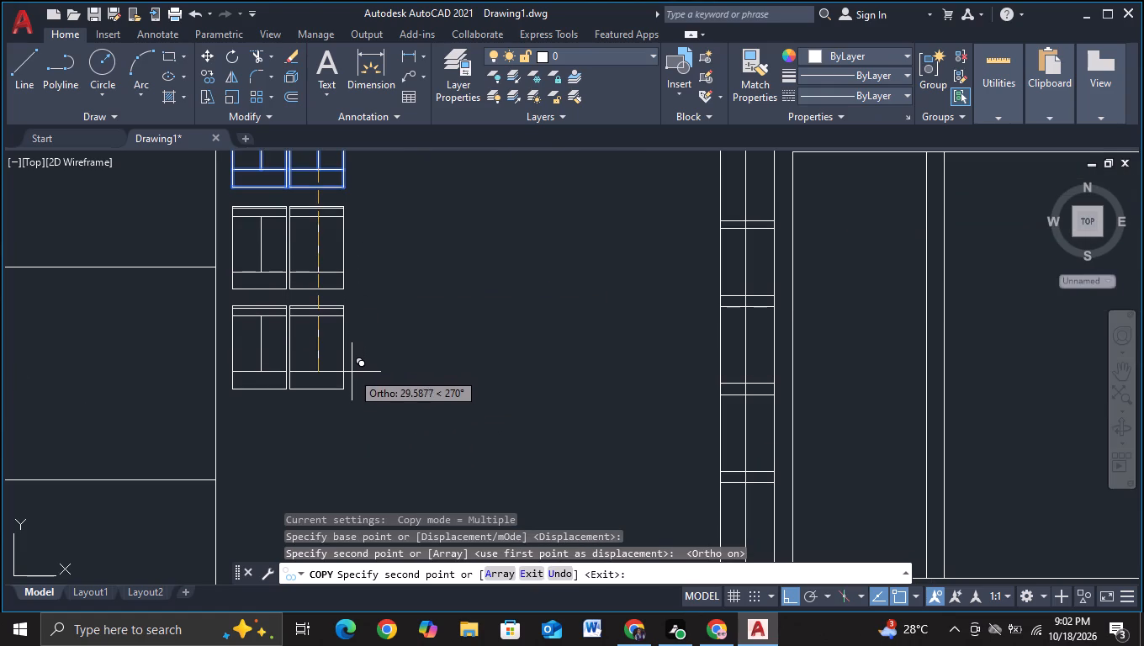
{"action": "left_click", "coordinate": [352, 373]}
{"action": "middle_click_drag", "start_coordinate": [359, 383], "coordinate": [374, 230]}
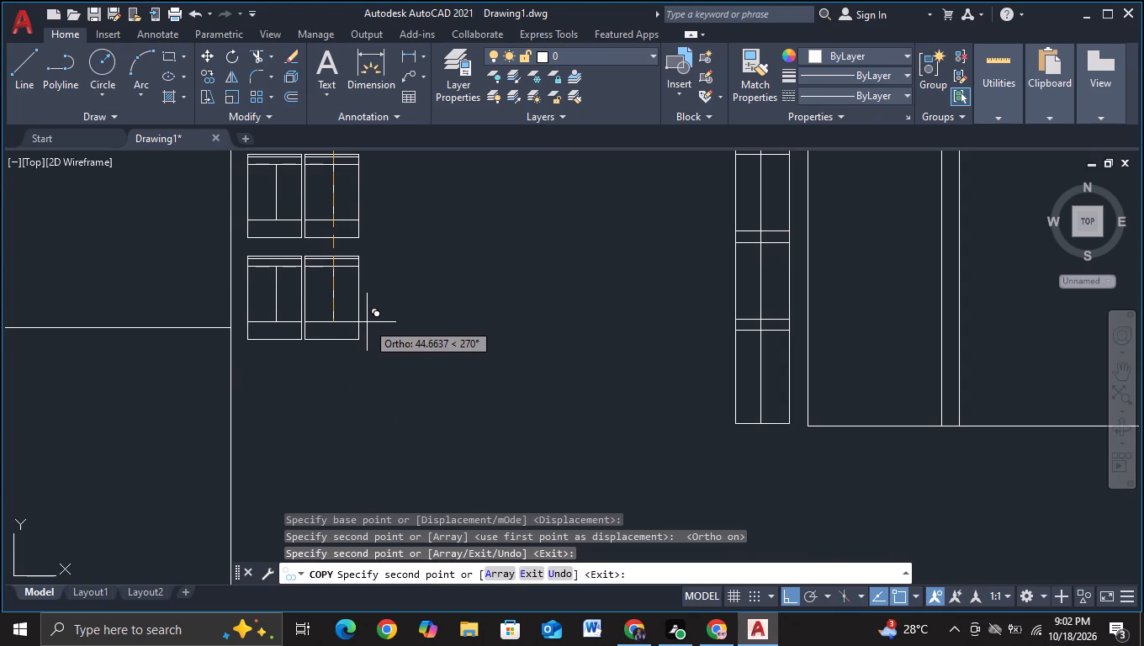
{"action": "scroll", "coordinate": [367, 322], "scroll_direction": "down", "scroll_amount": 1}
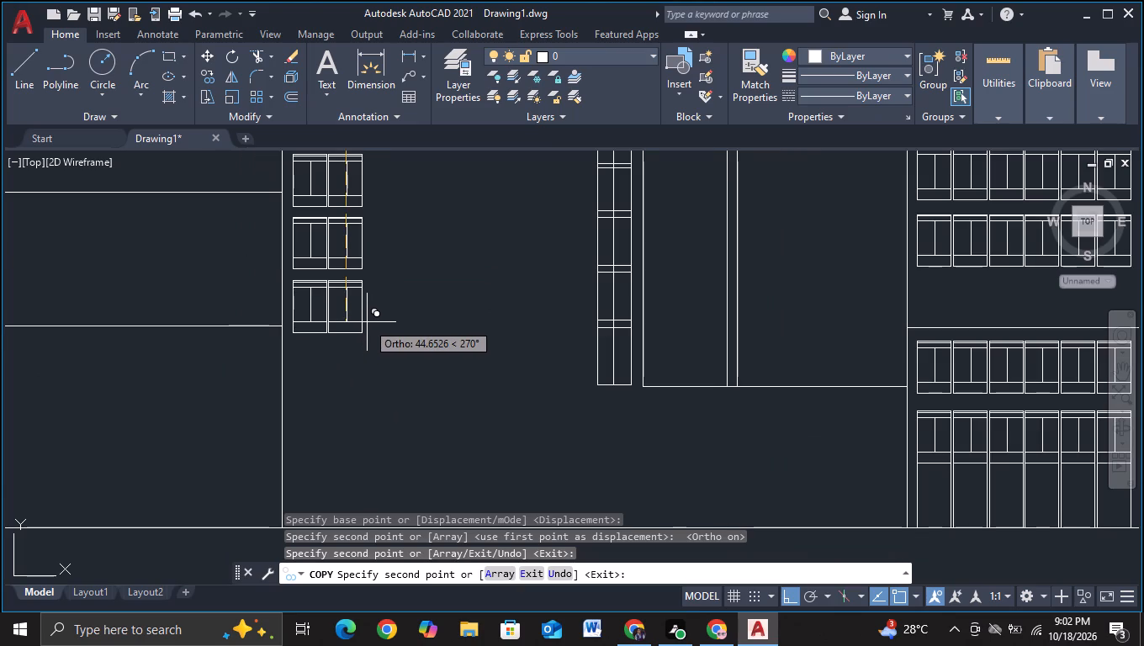
{"action": "left_click", "coordinate": [367, 322]}
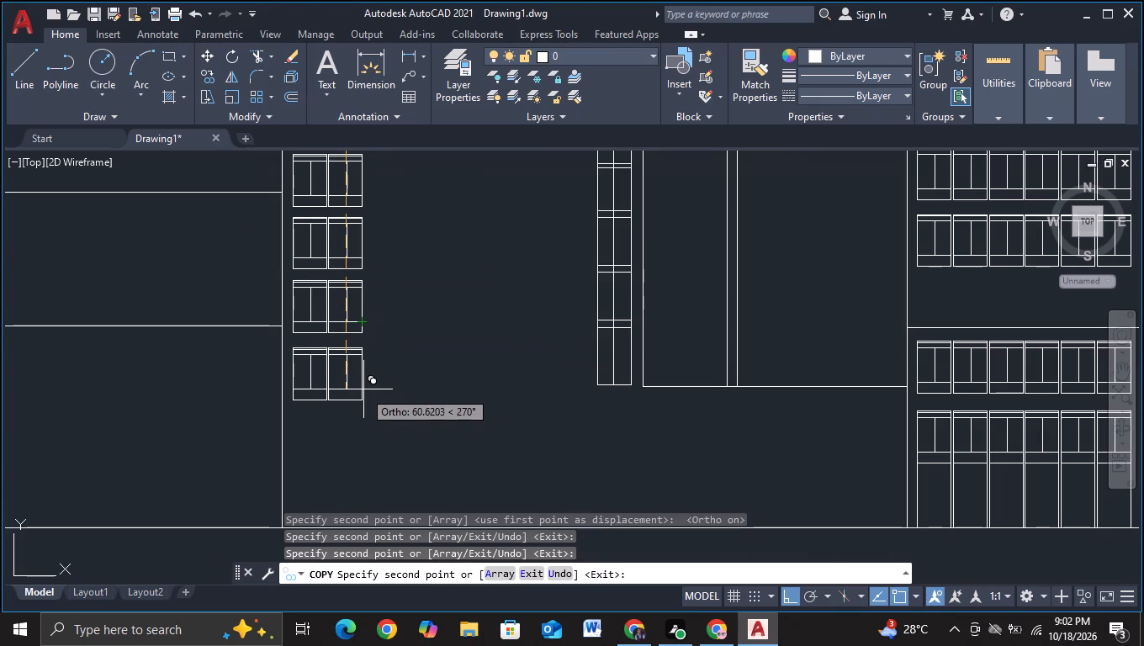
{"action": "left_click", "coordinate": [364, 389]}
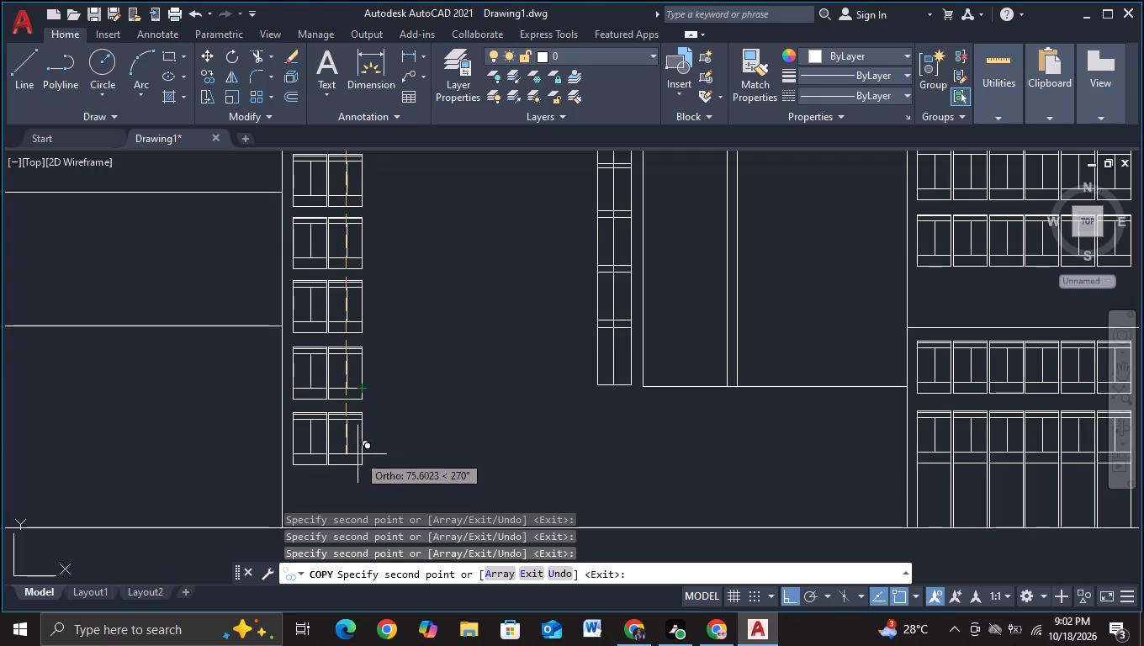
{"action": "left_click", "coordinate": [357, 454]}
Try to place one more copy of the window pair directly below the lowest one, at the ground line.
{"action": "middle_click_drag", "start_coordinate": [357, 454], "coordinate": [352, 310]}
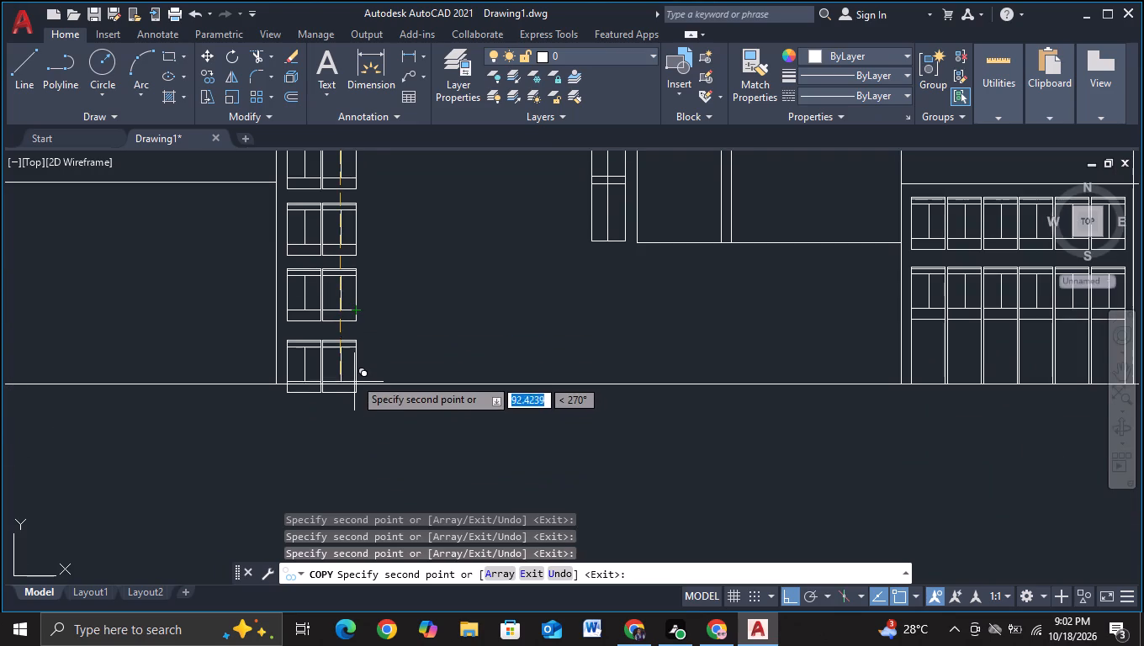
{"action": "left_click", "coordinate": [354, 377]}
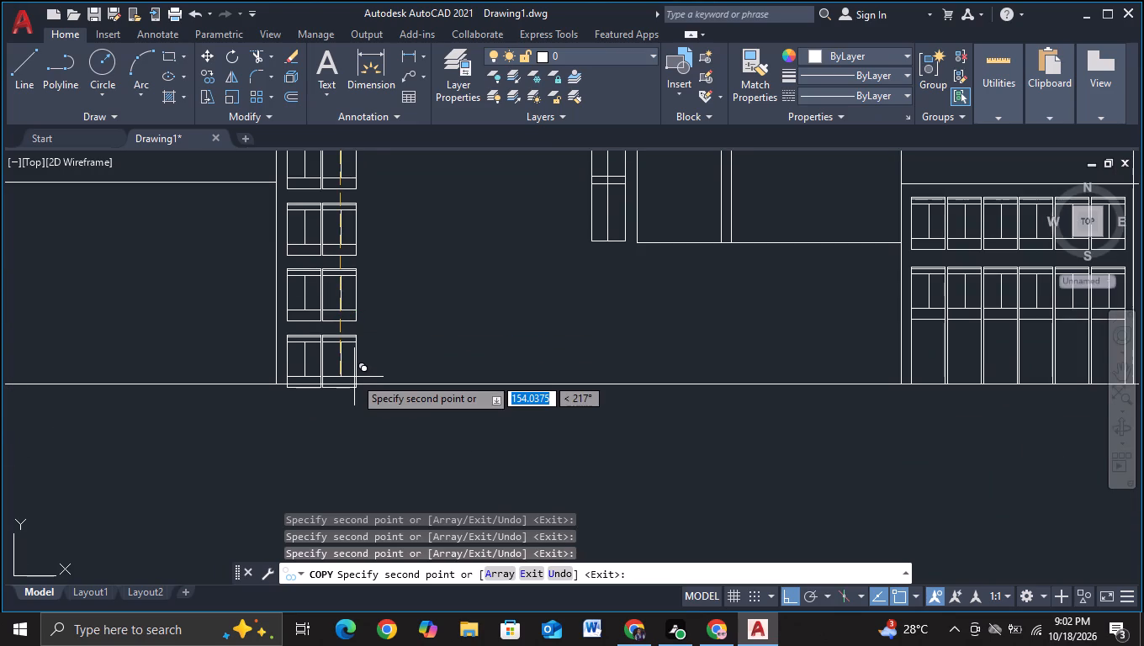
{"action": "key", "text": "Escape"}
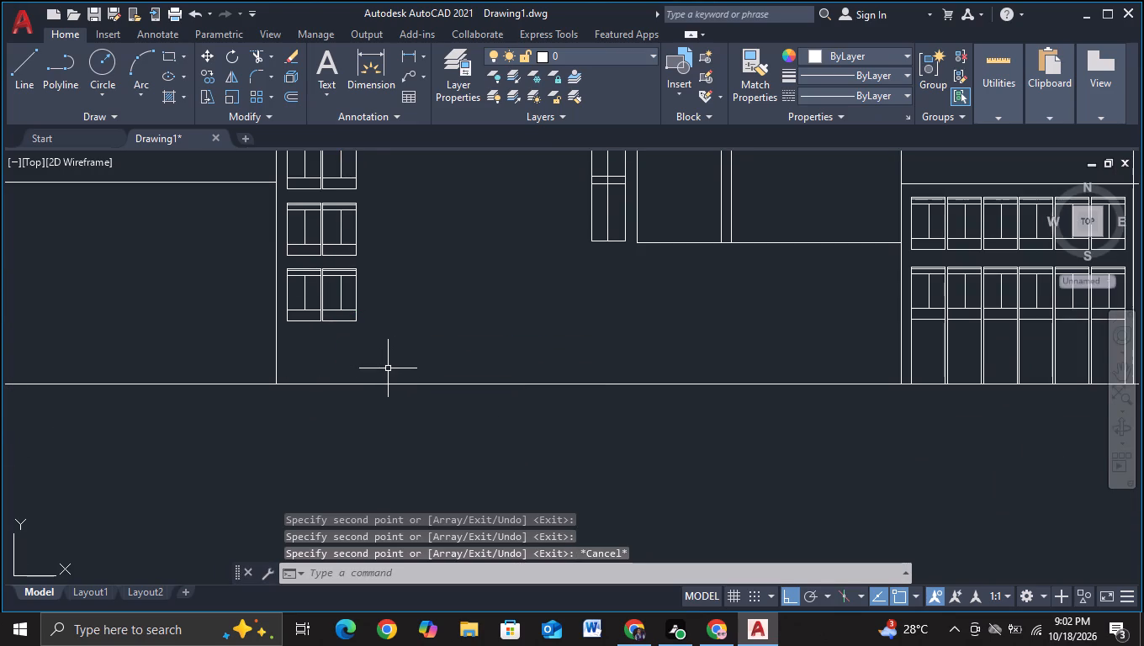
Draw vertical lines from both lower corners of the lowest pair's window nearest the wall down past the ground line.
{"action": "scroll", "coordinate": [388, 368], "scroll_direction": "down", "scroll_amount": 2}
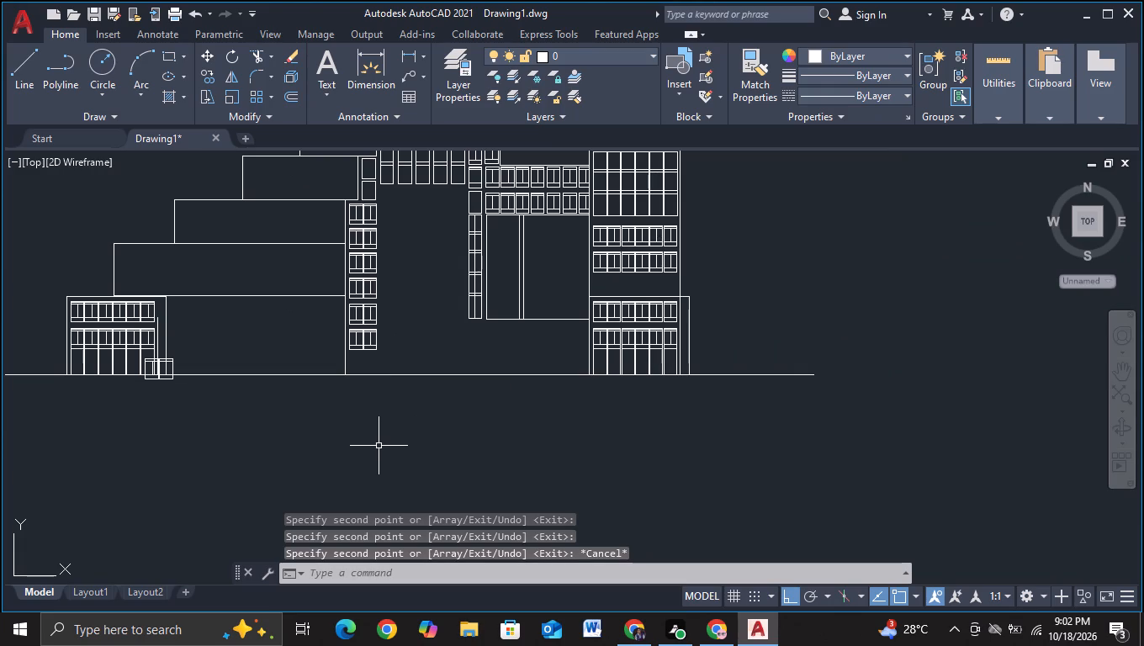
{"action": "scroll", "coordinate": [349, 410], "scroll_direction": "up", "scroll_amount": 1}
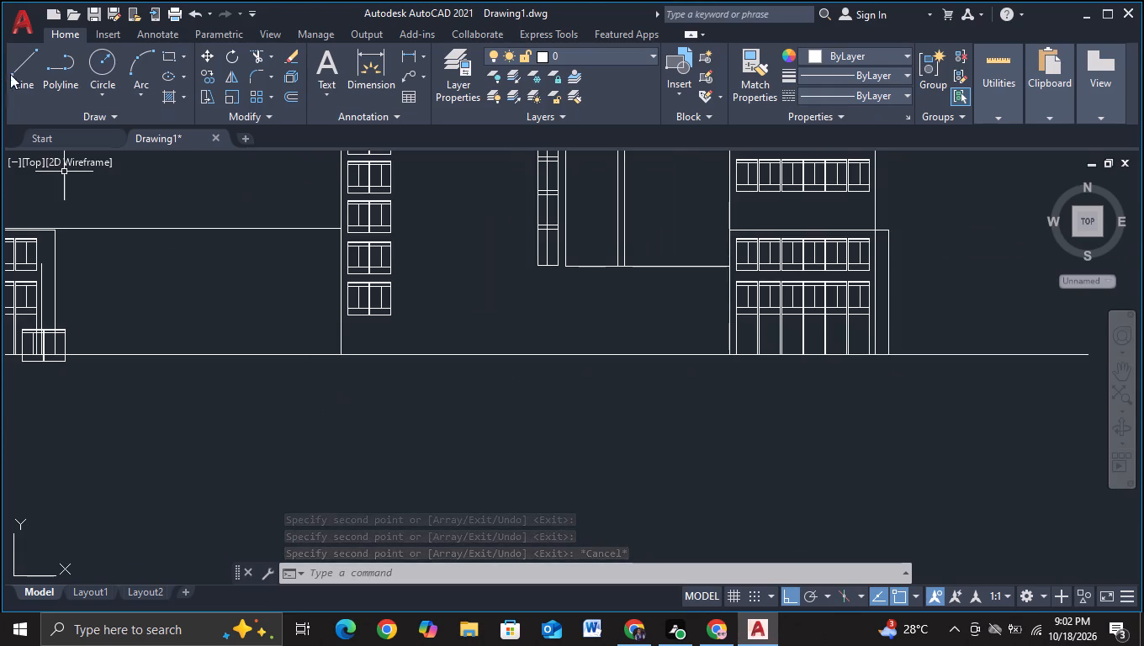
{"action": "left_click", "coordinate": [24, 80]}
{"action": "scroll", "coordinate": [374, 315], "scroll_direction": "up", "scroll_amount": 2}
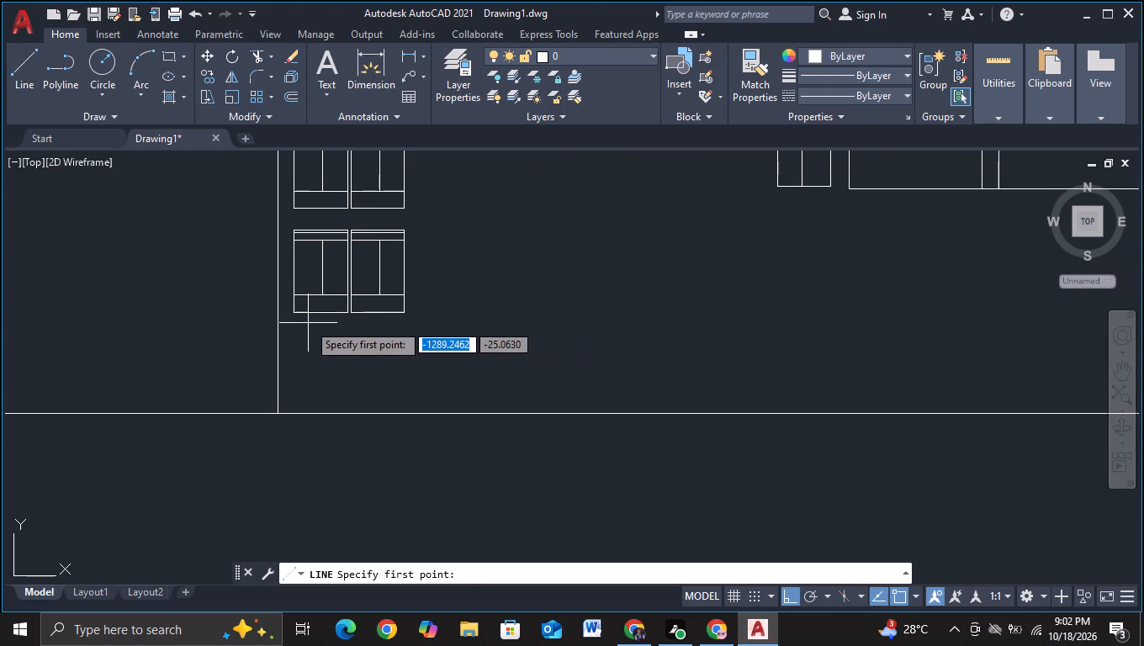
{"action": "left_click", "coordinate": [299, 318]}
{"action": "left_click", "coordinate": [297, 458]}
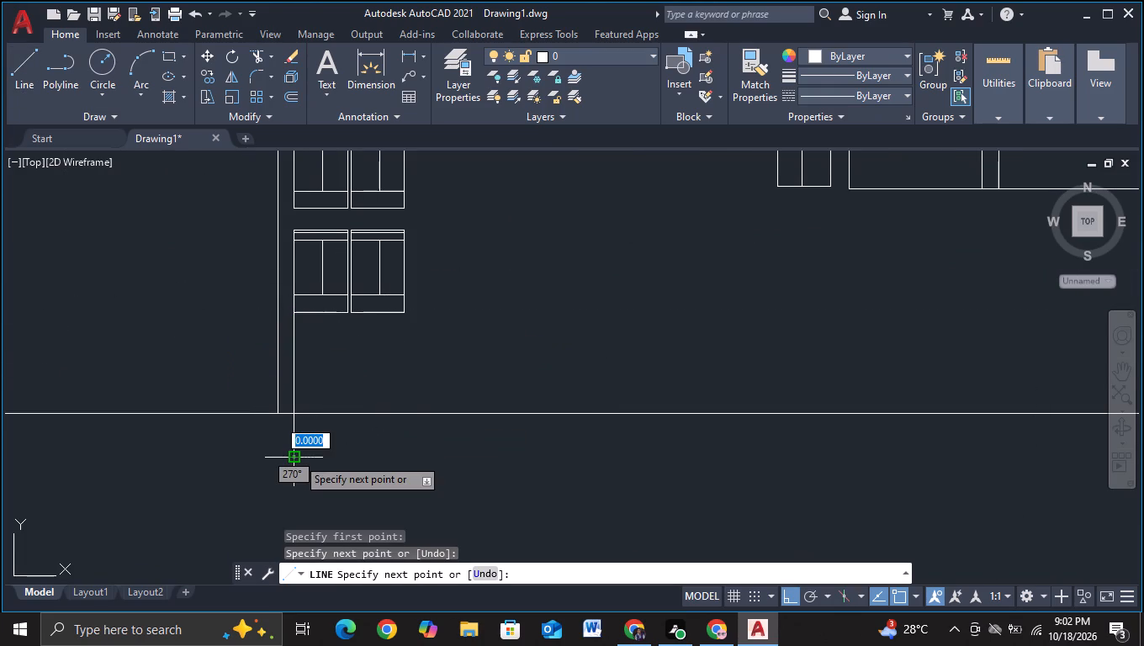
{"action": "key", "text": "Escape"}
{"action": "left_click", "coordinate": [24, 76]}
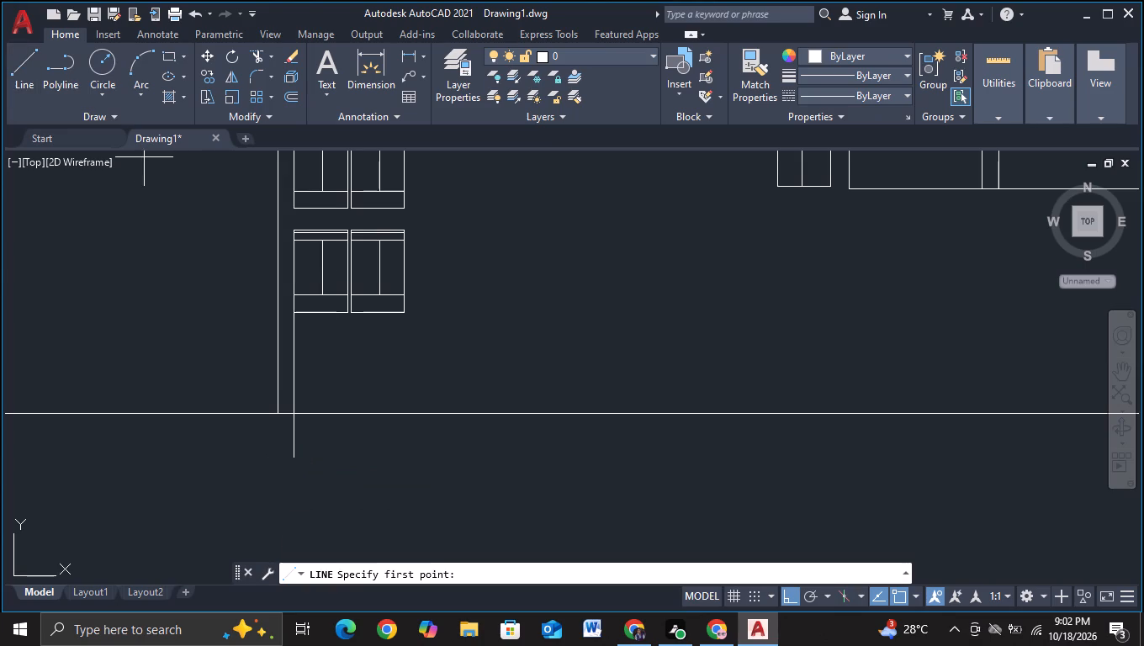
{"action": "left_click", "coordinate": [345, 314]}
{"action": "left_click", "coordinate": [322, 469]}
{"action": "key", "text": "Escape"}
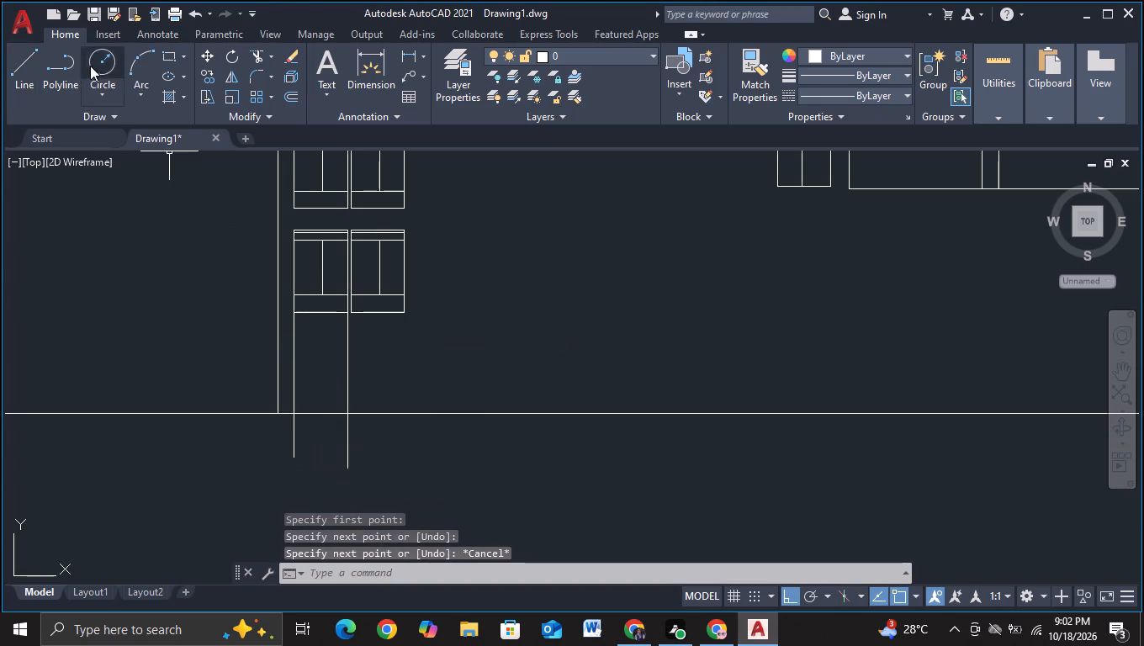
Draw vertical lines down past the ground line along both side edges of the lowest pair's outer window.
{"action": "left_click", "coordinate": [35, 101]}
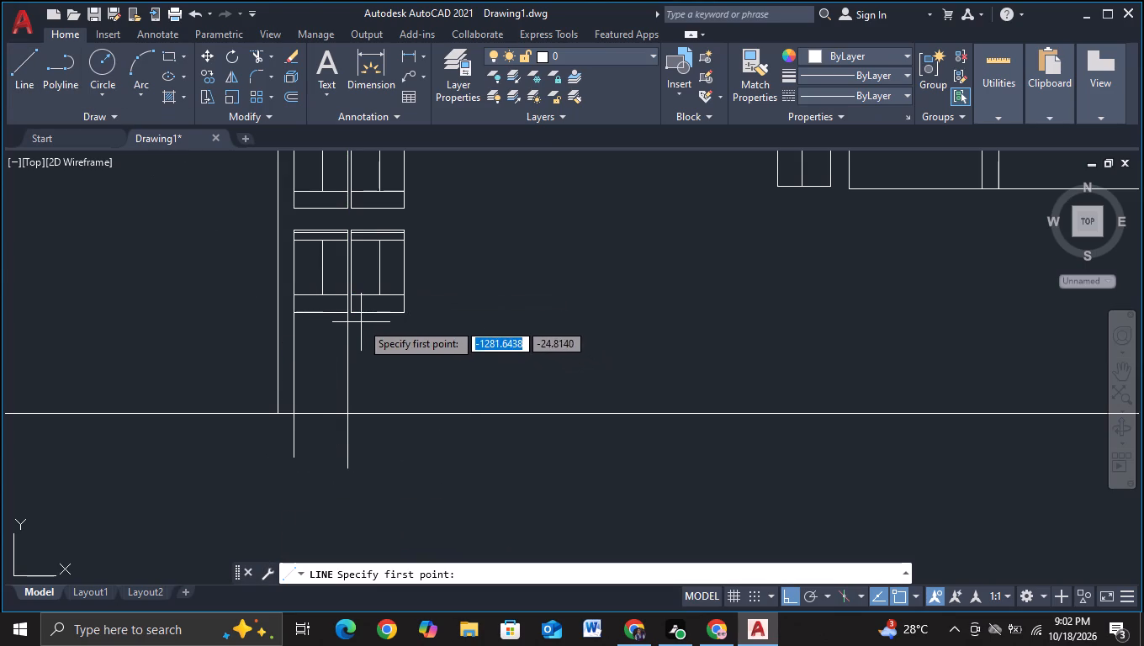
{"action": "left_click", "coordinate": [351, 303]}
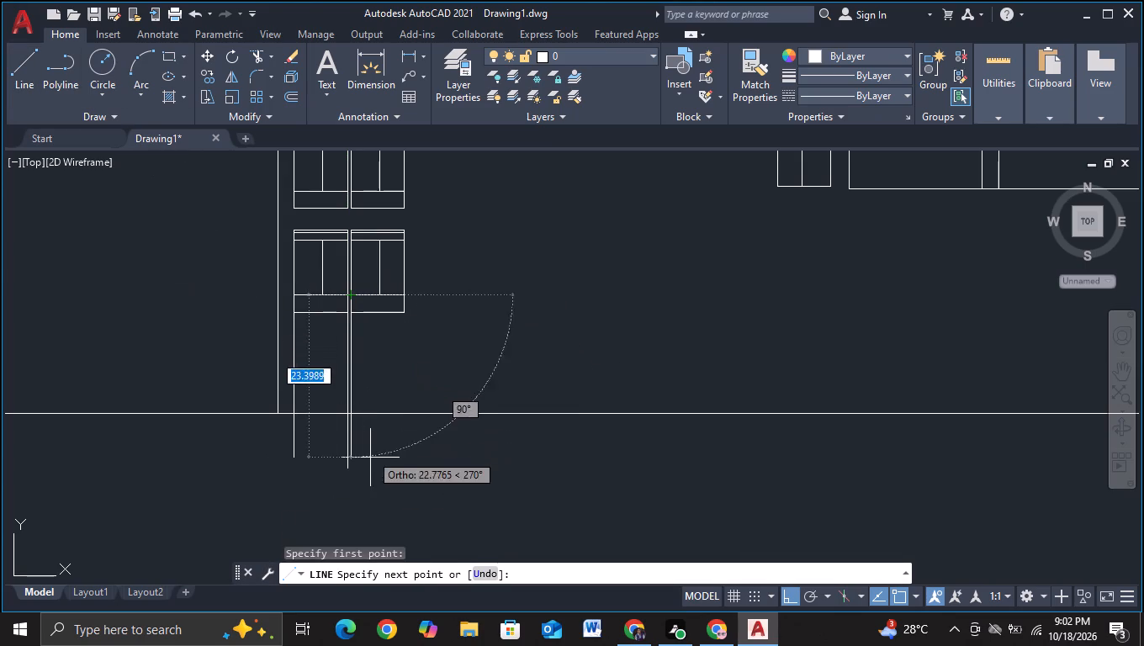
{"action": "left_click", "coordinate": [368, 471]}
{"action": "key", "text": "Escape"}
{"action": "left_click", "coordinate": [24, 78]}
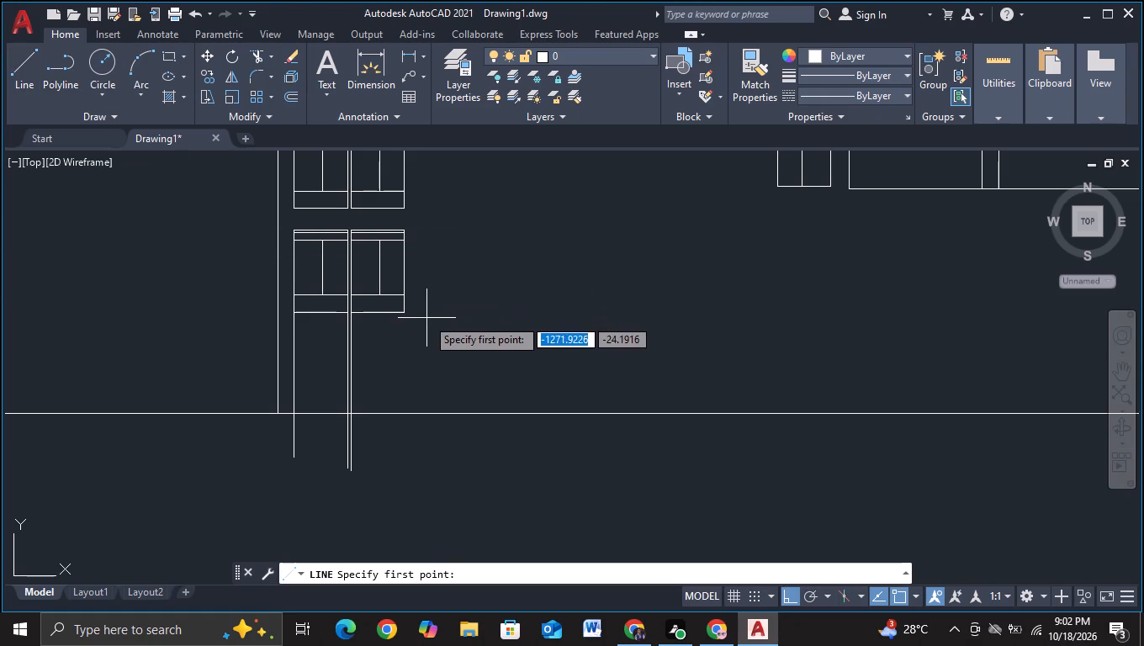
{"action": "left_click", "coordinate": [408, 315]}
{"action": "left_click", "coordinate": [394, 474]}
{"action": "key", "text": "Escape"}
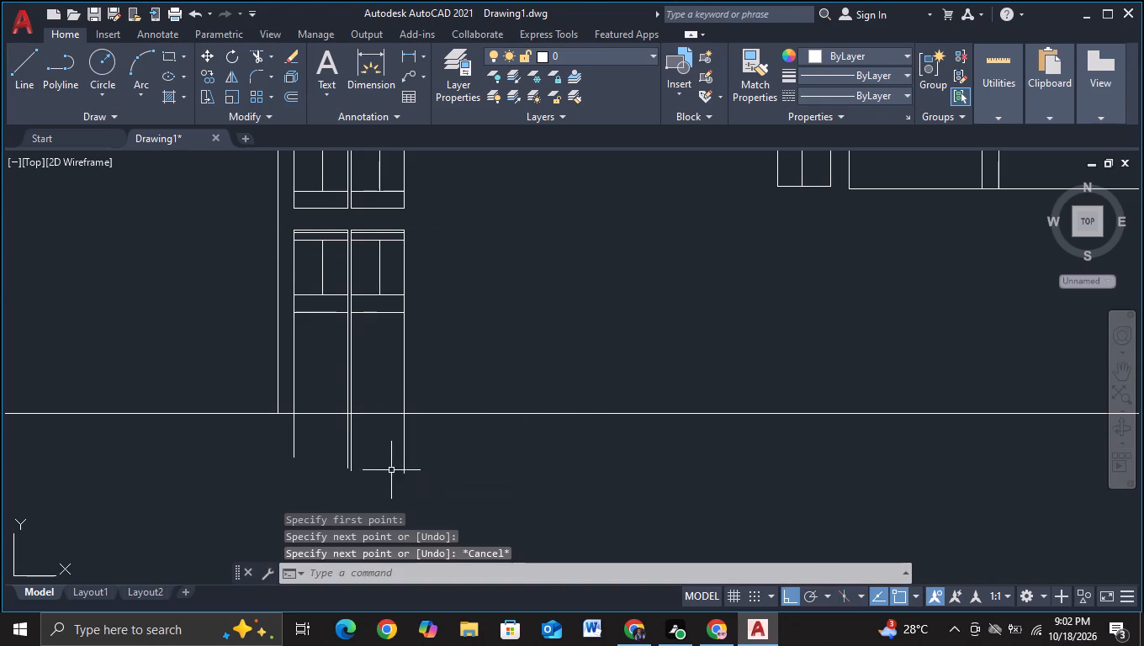
Trim off the ends of the lowest pair's vertical lines that hang below the ground line.
{"action": "left_click", "coordinate": [255, 57]}
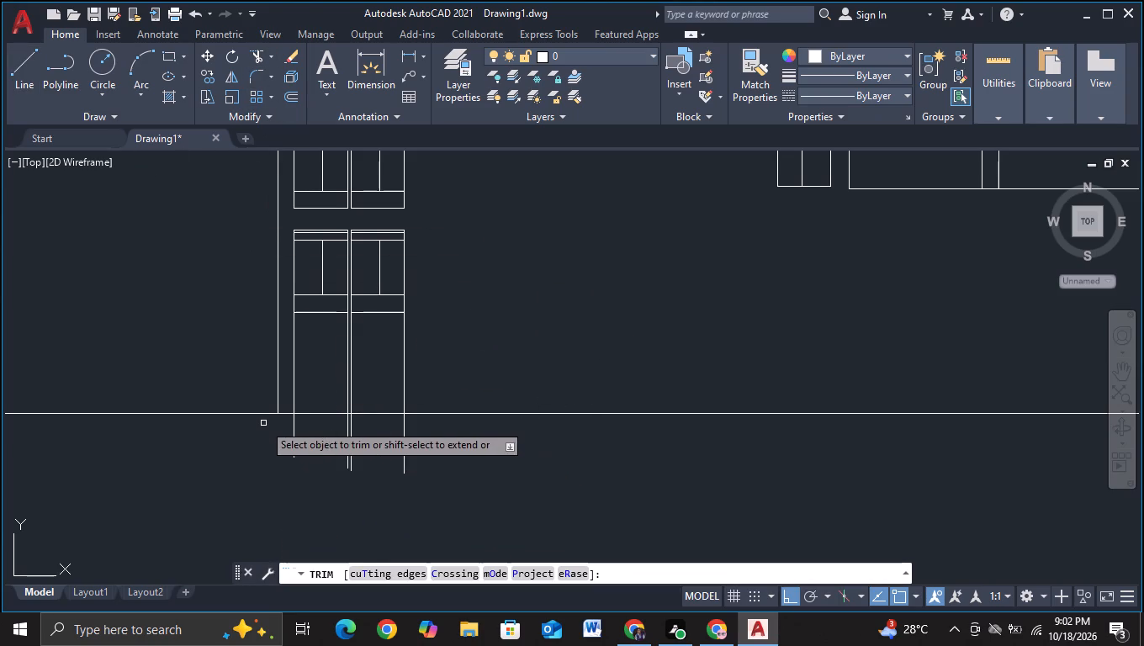
{"action": "left_click_drag", "start_coordinate": [263, 423], "coordinate": [538, 469]}
Draw a horizontal line about 53 units from the top window pair's outer edge, continuing vertically down about 68 units beside the narrow window column.
{"action": "scroll", "coordinate": [439, 454], "scroll_direction": "down", "scroll_amount": 2}
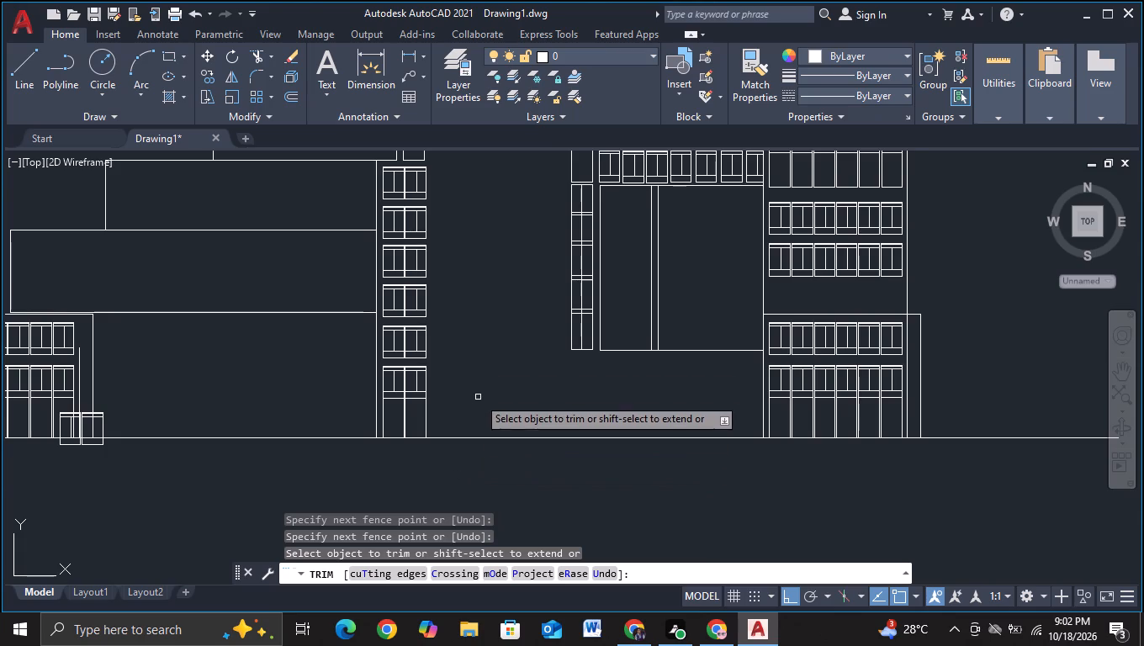
{"action": "middle_click_drag", "start_coordinate": [469, 330], "coordinate": [469, 383]}
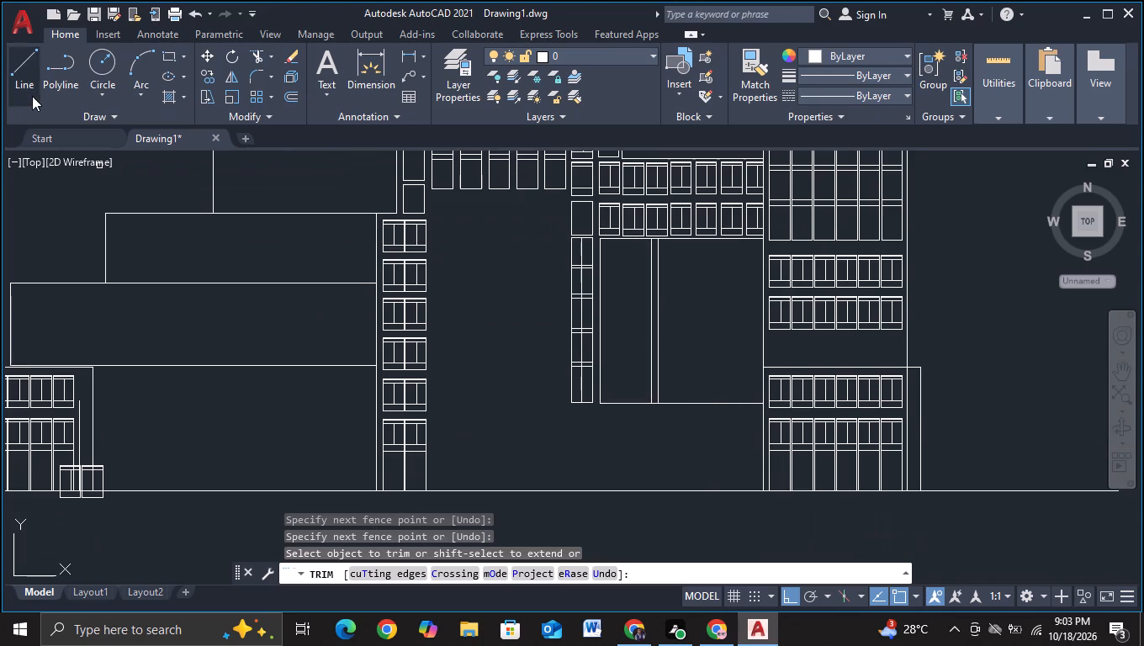
{"action": "left_click", "coordinate": [30, 96]}
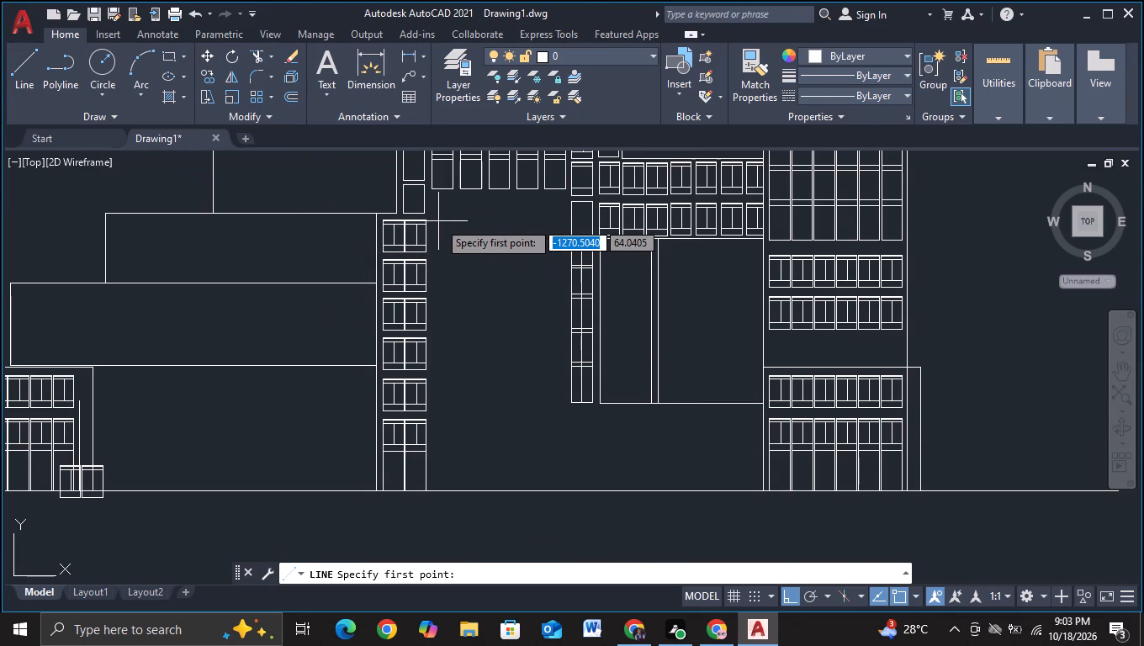
{"action": "left_click", "coordinate": [424, 225]}
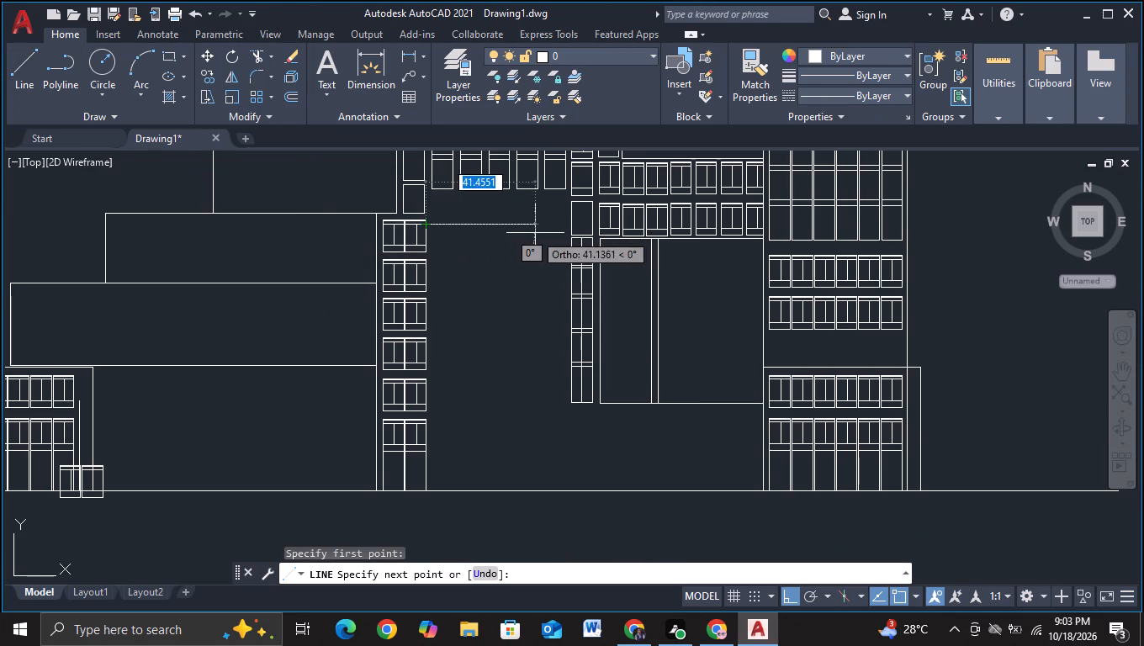
{"action": "scroll", "coordinate": [555, 231], "scroll_direction": "up", "scroll_amount": 1}
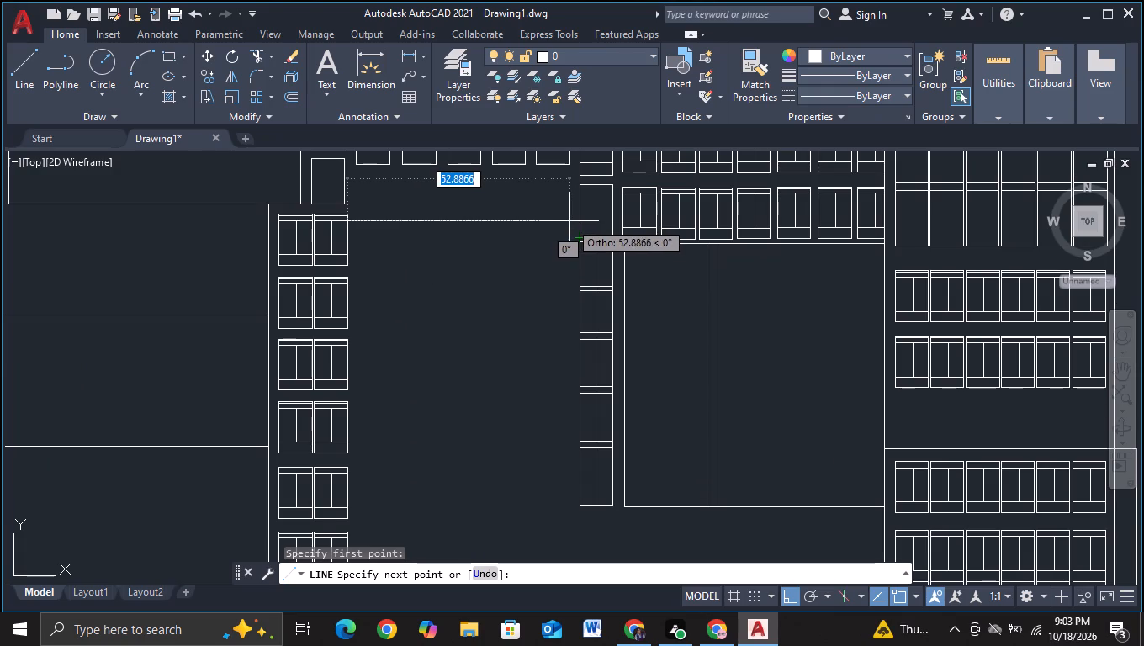
{"action": "left_click", "coordinate": [569, 221]}
{"action": "middle_click_drag", "start_coordinate": [562, 434], "coordinate": [559, 326]}
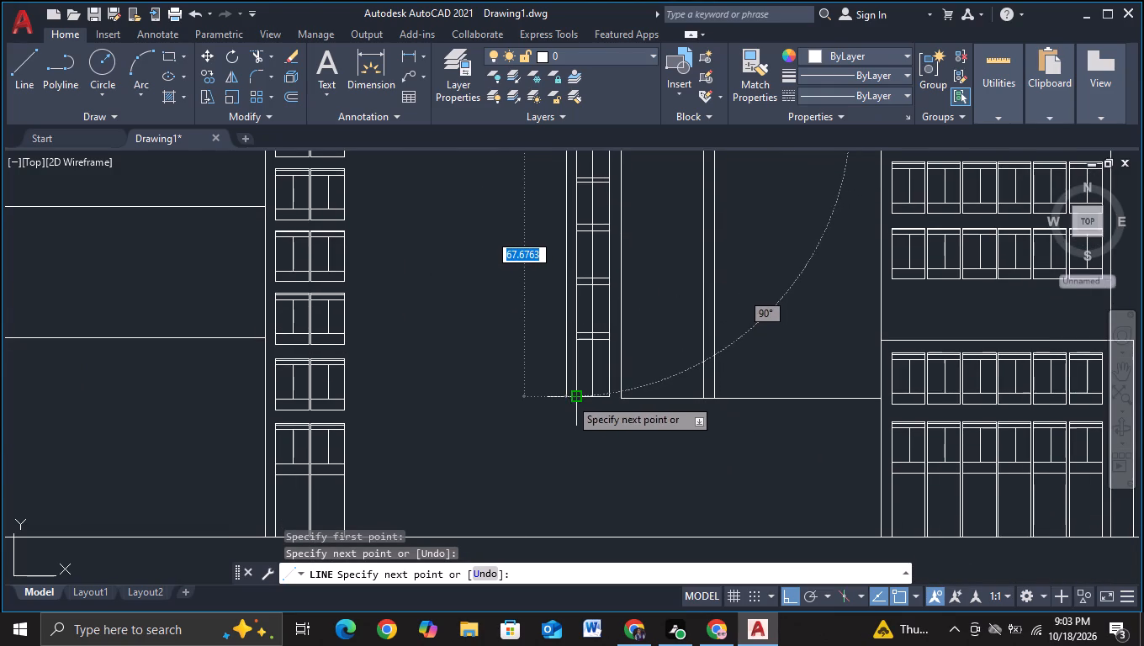
{"action": "left_click", "coordinate": [564, 399]}
{"action": "key", "text": "Escape"}
Draw a vertical line about 81 units down from the lower corner of the tall window above, ending level with the opposite vertical line.
{"action": "middle_click_drag", "start_coordinate": [481, 378], "coordinate": [477, 500]}
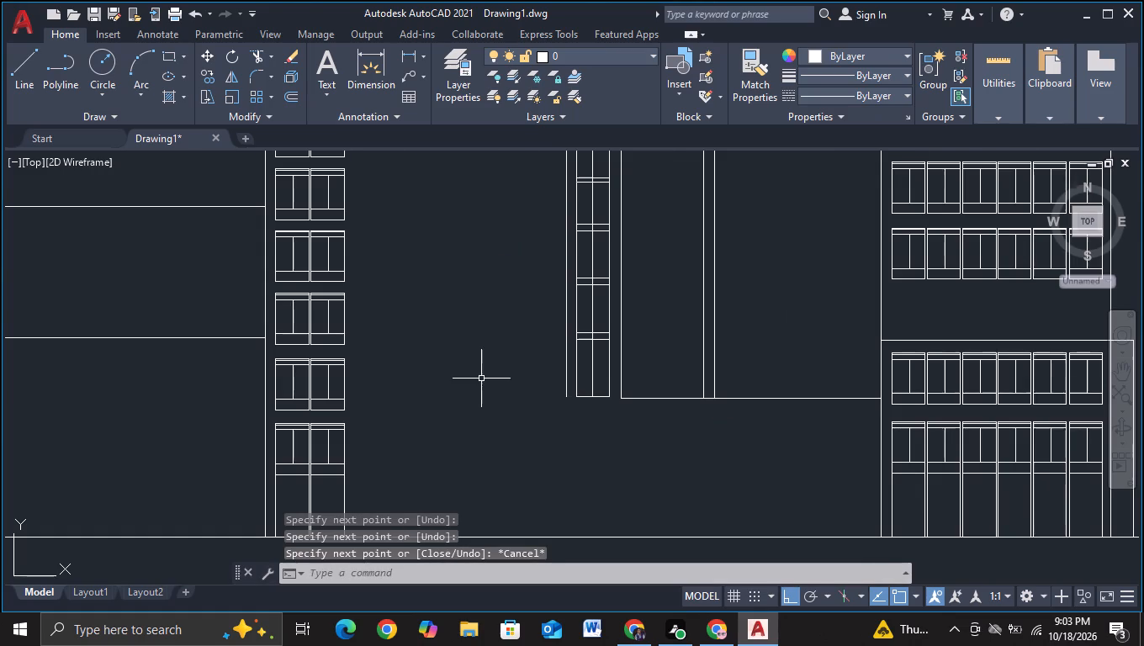
{"action": "middle_click_drag", "start_coordinate": [477, 500], "coordinate": [479, 472]}
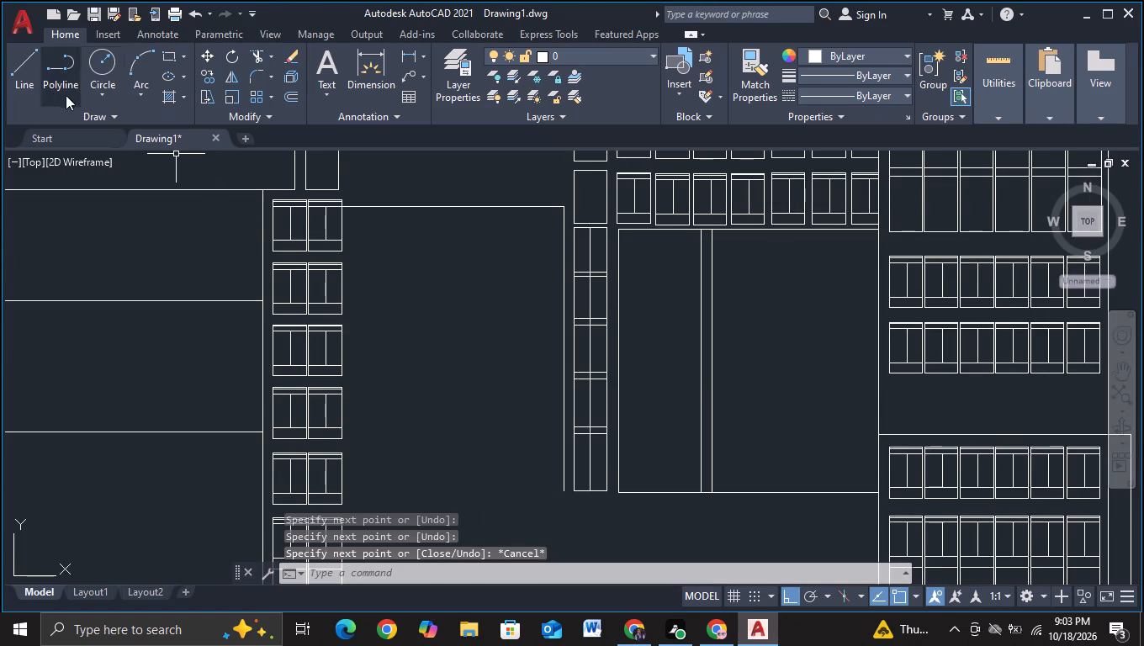
{"action": "left_click", "coordinate": [16, 93]}
{"action": "scroll", "coordinate": [358, 195], "scroll_direction": "down", "scroll_amount": 1}
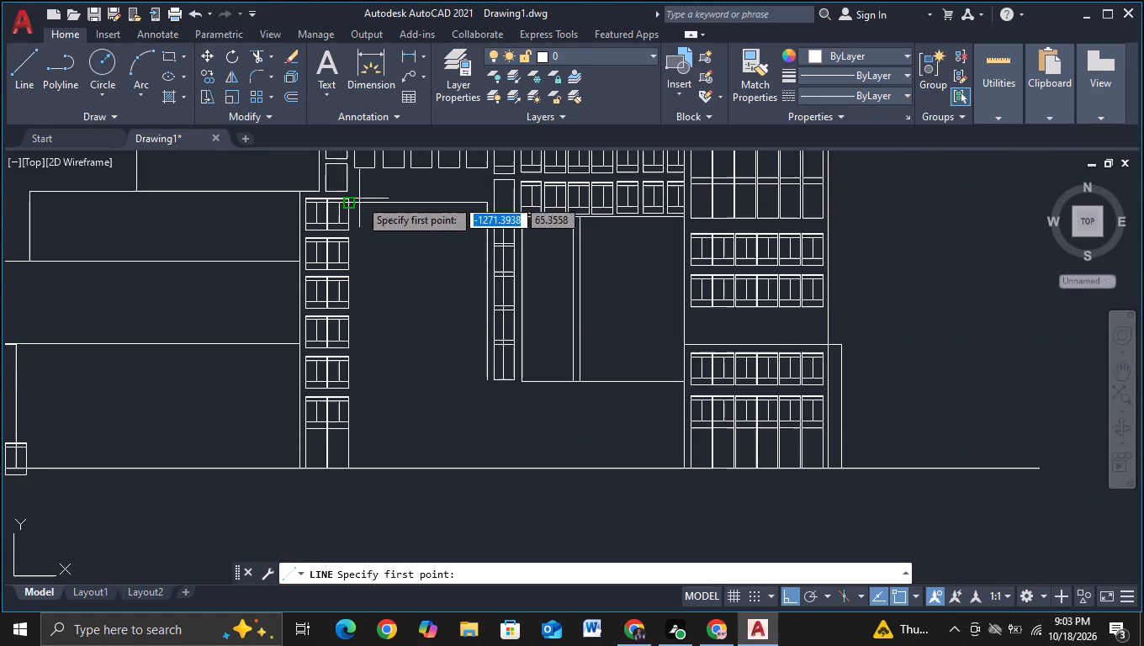
{"action": "left_click", "coordinate": [352, 173]}
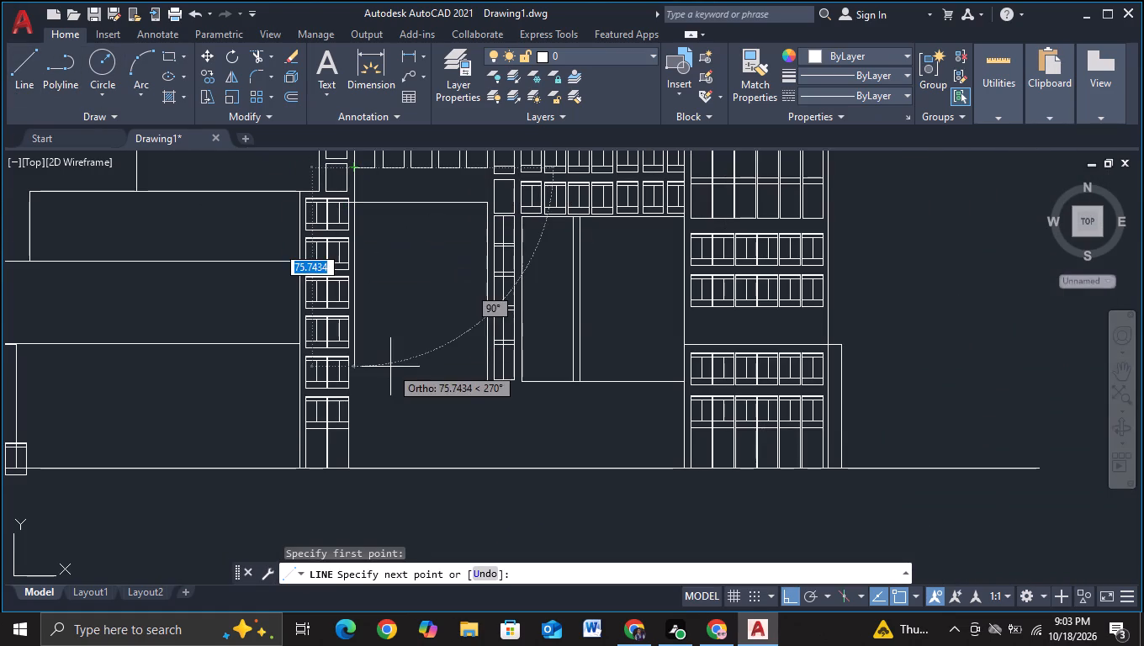
{"action": "middle_click_drag", "start_coordinate": [390, 367], "coordinate": [378, 289]}
{"action": "scroll", "coordinate": [378, 287], "scroll_direction": "down", "scroll_amount": 1}
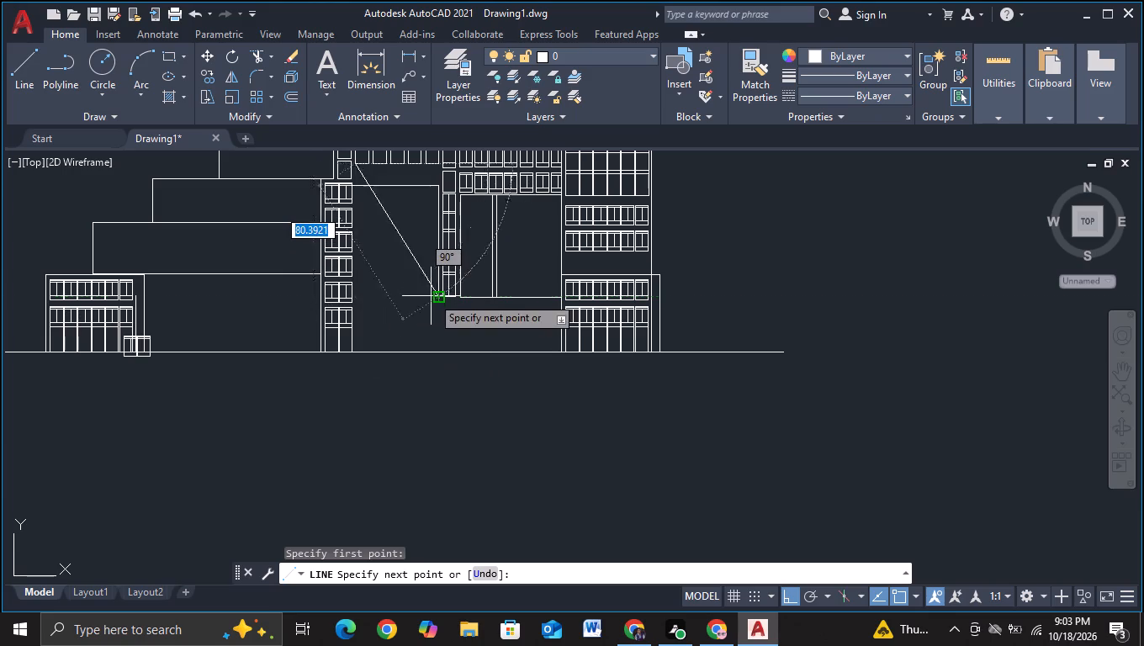
{"action": "scroll", "coordinate": [357, 295], "scroll_direction": "up", "scroll_amount": 2}
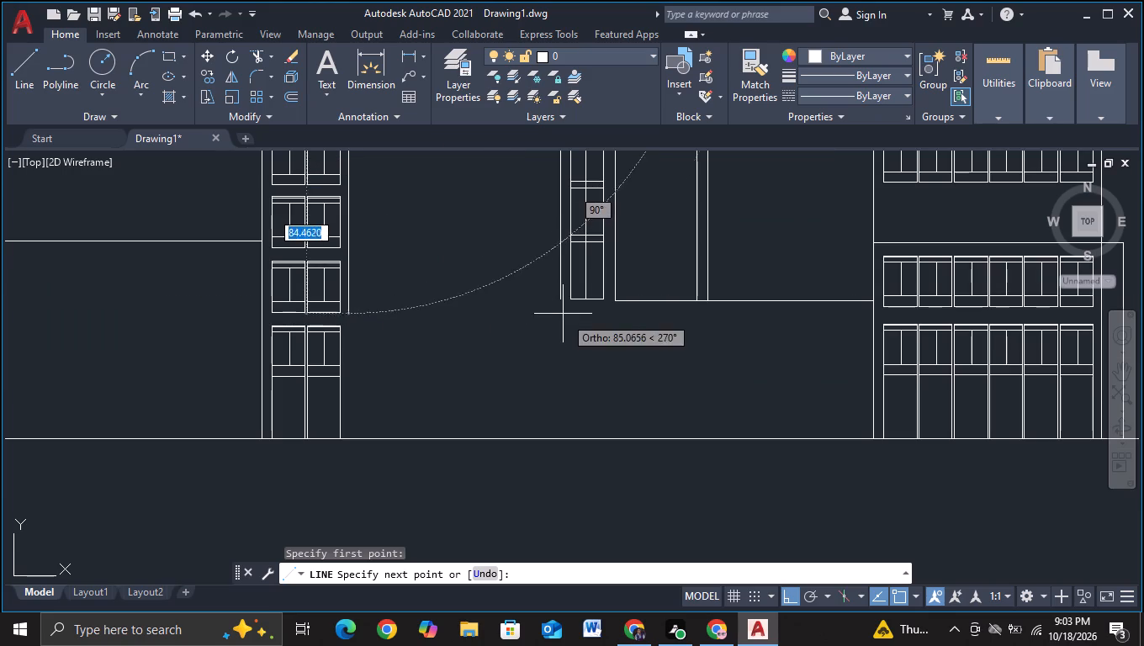
{"action": "left_click", "coordinate": [349, 299]}
{"action": "key", "text": "Escape"}
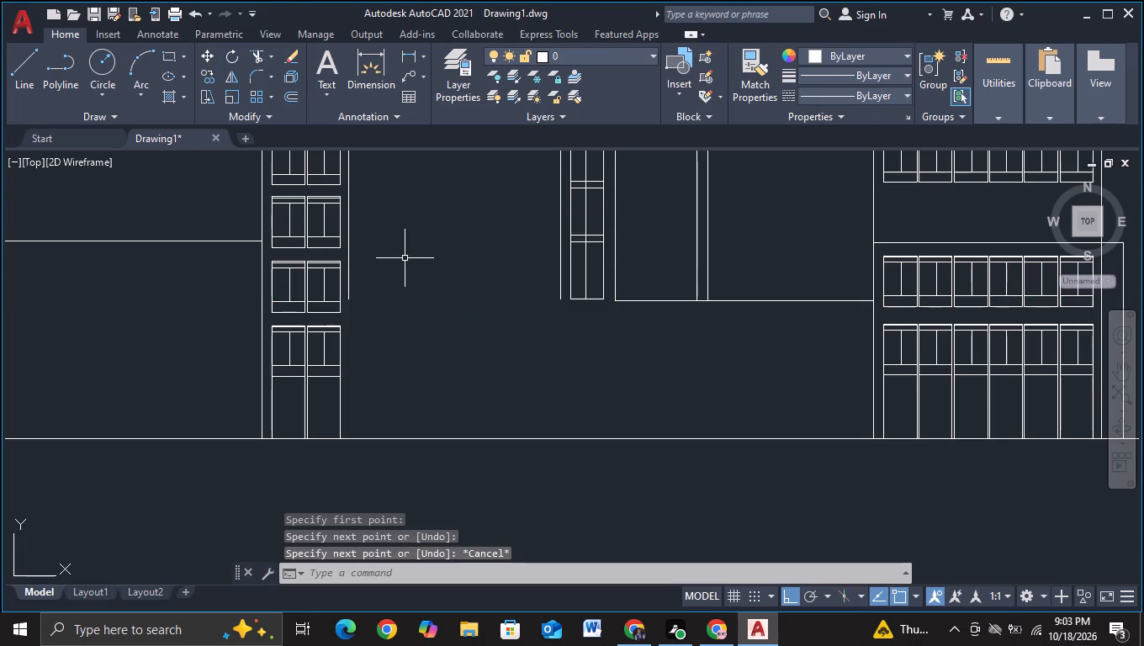
Trim the horizontal line's stub beside the top window pair and the new vertical line's stub above the opening.
{"action": "middle_click_drag", "start_coordinate": [419, 368], "coordinate": [424, 409]}
{"action": "scroll", "coordinate": [426, 402], "scroll_direction": "down", "scroll_amount": 1}
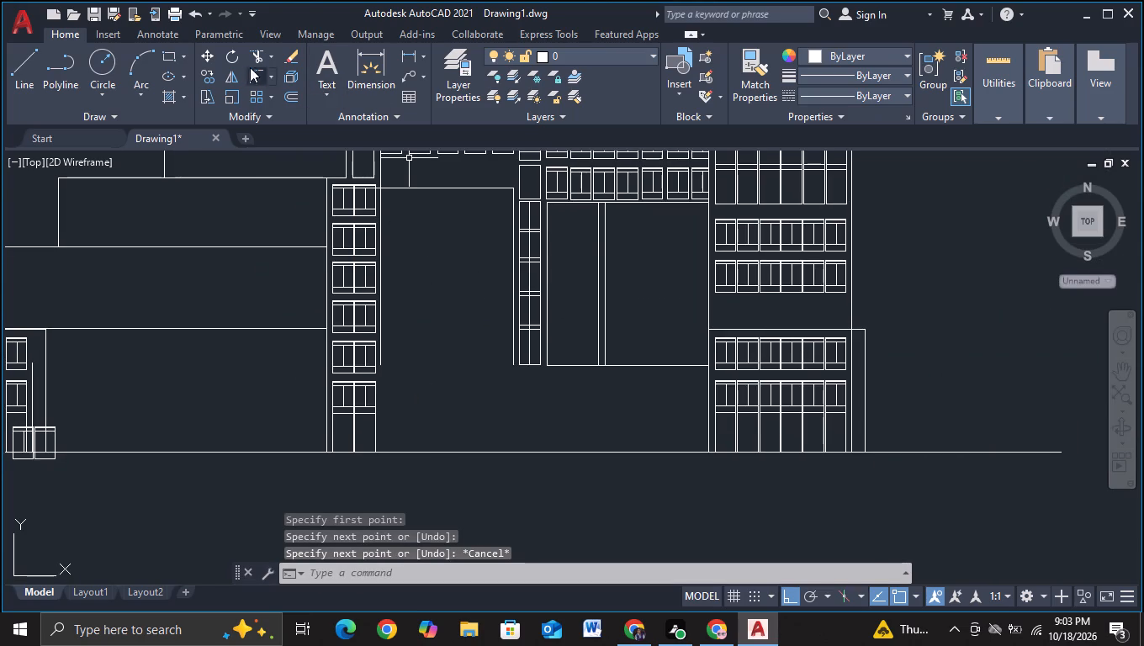
{"action": "left_click", "coordinate": [257, 61]}
{"action": "scroll", "coordinate": [365, 209], "scroll_direction": "up", "scroll_amount": 2}
{"action": "middle_click_drag", "start_coordinate": [443, 195], "coordinate": [447, 310]}
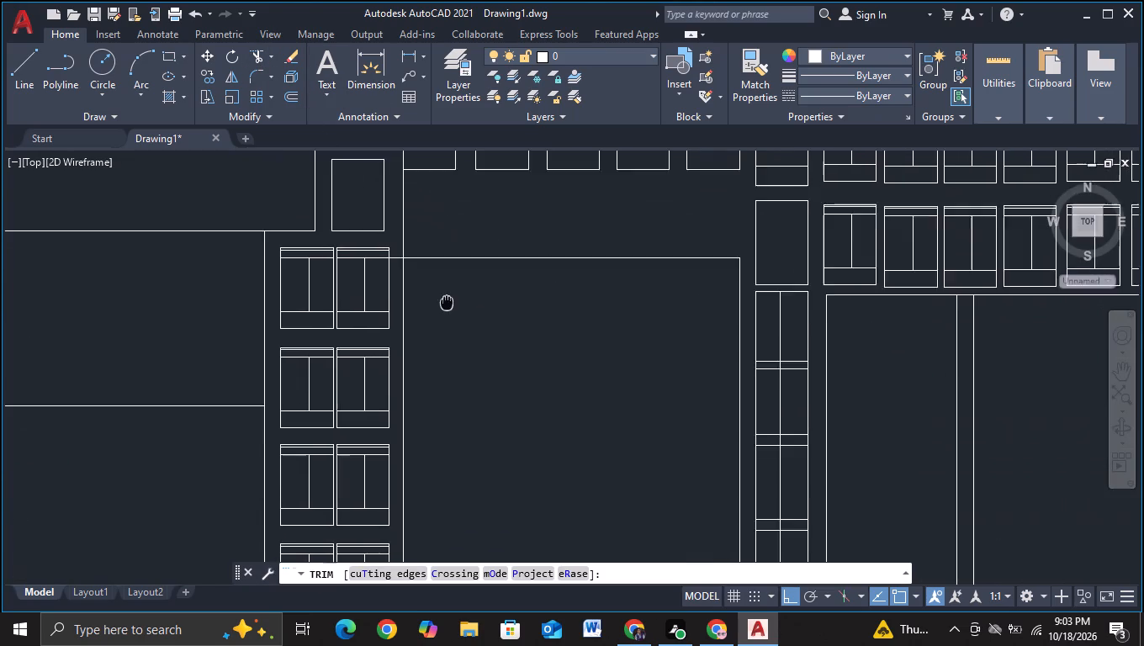
{"action": "middle_click_drag", "start_coordinate": [447, 310], "coordinate": [443, 319]}
{"action": "left_click", "coordinate": [391, 279]}
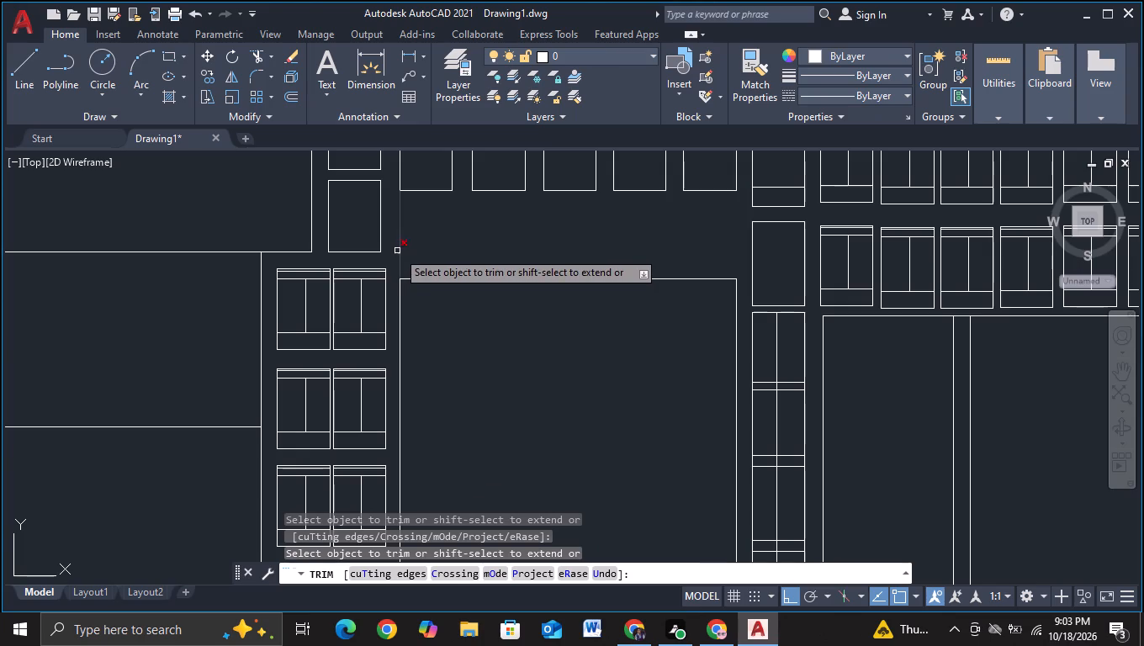
{"action": "left_click", "coordinate": [398, 250]}
{"action": "scroll", "coordinate": [518, 392], "scroll_direction": "down", "scroll_amount": 2}
{"action": "middle_click_drag", "start_coordinate": [536, 418], "coordinate": [511, 306]}
{"action": "key", "text": "Escape"}
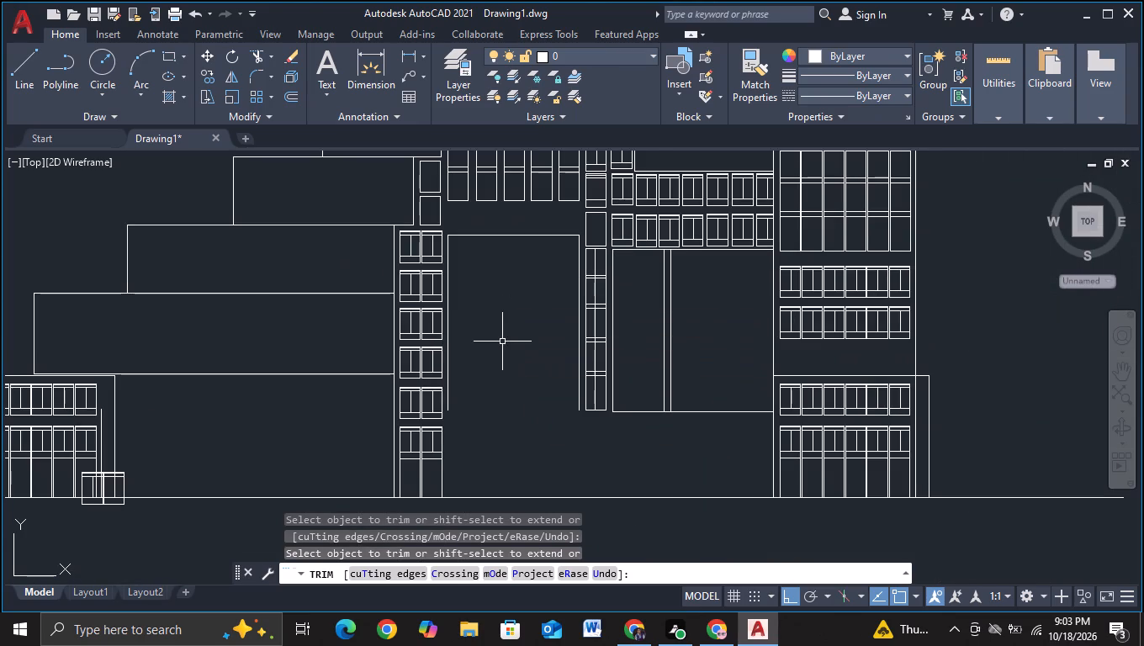
Examine the new central opening and the window groups around it across the elevation.
{"action": "middle_click_drag", "start_coordinate": [501, 337], "coordinate": [485, 299]}
{"action": "middle_click_drag", "start_coordinate": [474, 298], "coordinate": [463, 391]}
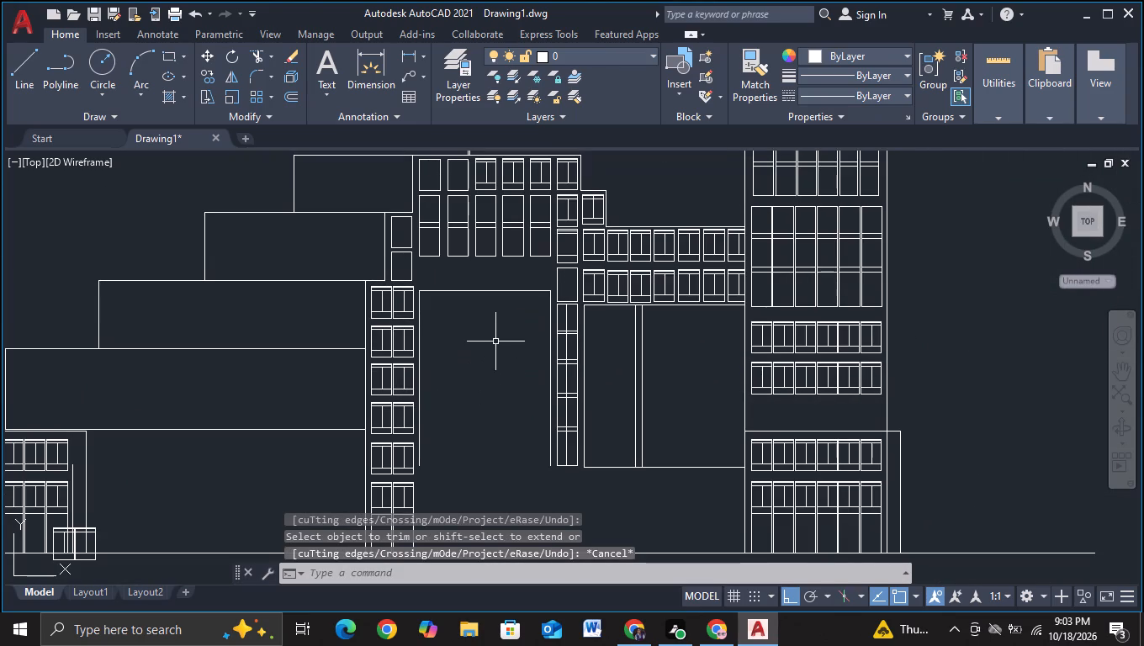
{"action": "middle_click_drag", "start_coordinate": [495, 326], "coordinate": [491, 353]}
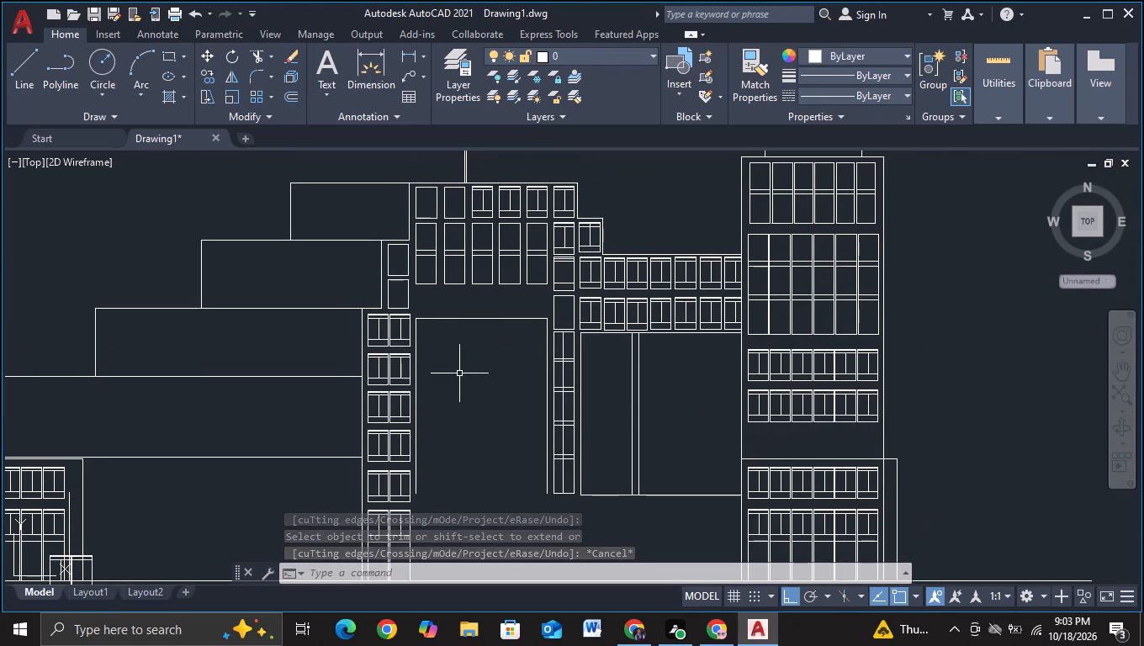
{"action": "middle_click_drag", "start_coordinate": [459, 373], "coordinate": [455, 312]}
{"action": "middle_click_drag", "start_coordinate": [482, 376], "coordinate": [461, 389]}
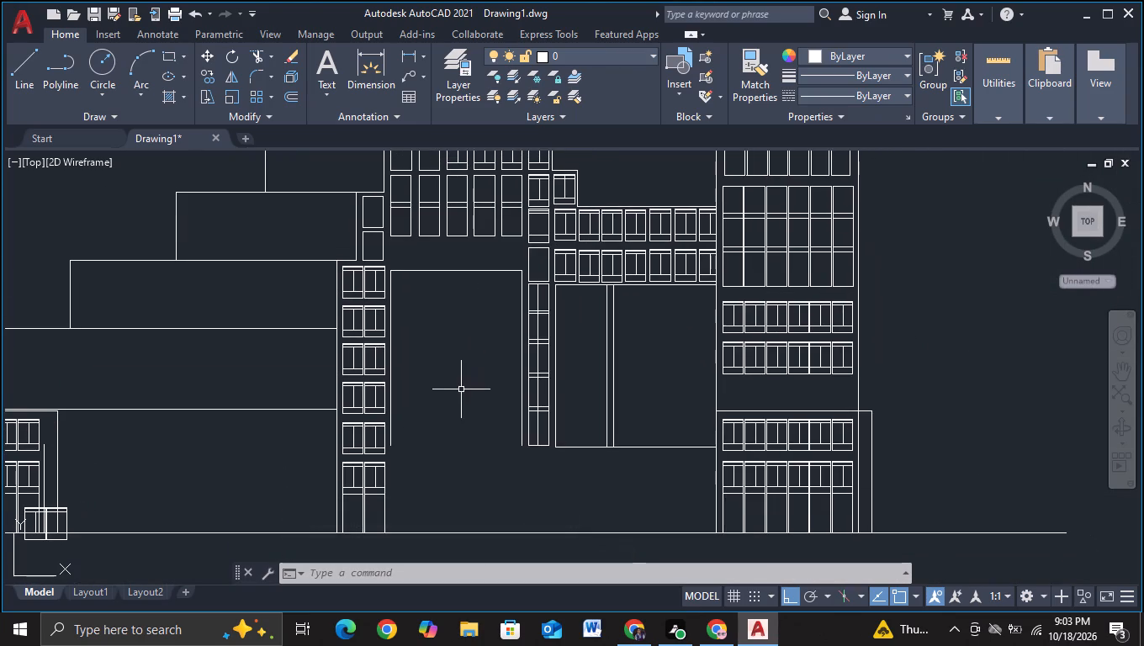
{"action": "middle_click_drag", "start_coordinate": [463, 347], "coordinate": [465, 394]}
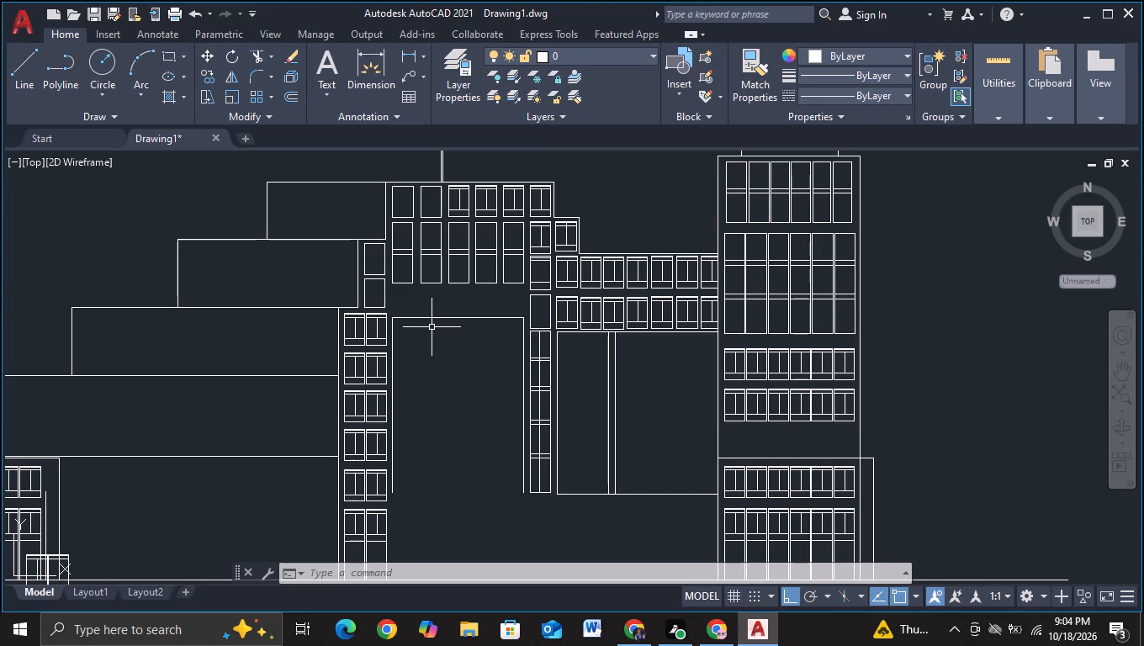
{"action": "scroll", "coordinate": [412, 335], "scroll_direction": "up", "scroll_amount": 1}
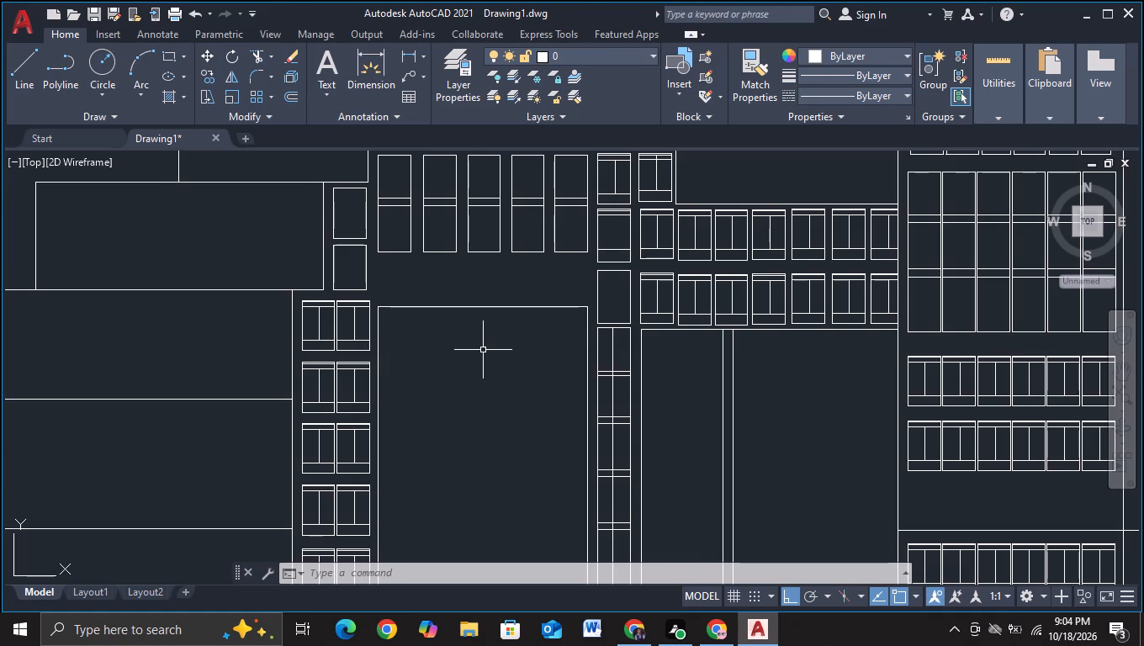
{"action": "middle_click_drag", "start_coordinate": [483, 350], "coordinate": [333, 394]}
{"action": "scroll", "coordinate": [347, 396], "scroll_direction": "down", "scroll_amount": 2}
{"action": "middle_click_drag", "start_coordinate": [347, 397], "coordinate": [352, 355]}
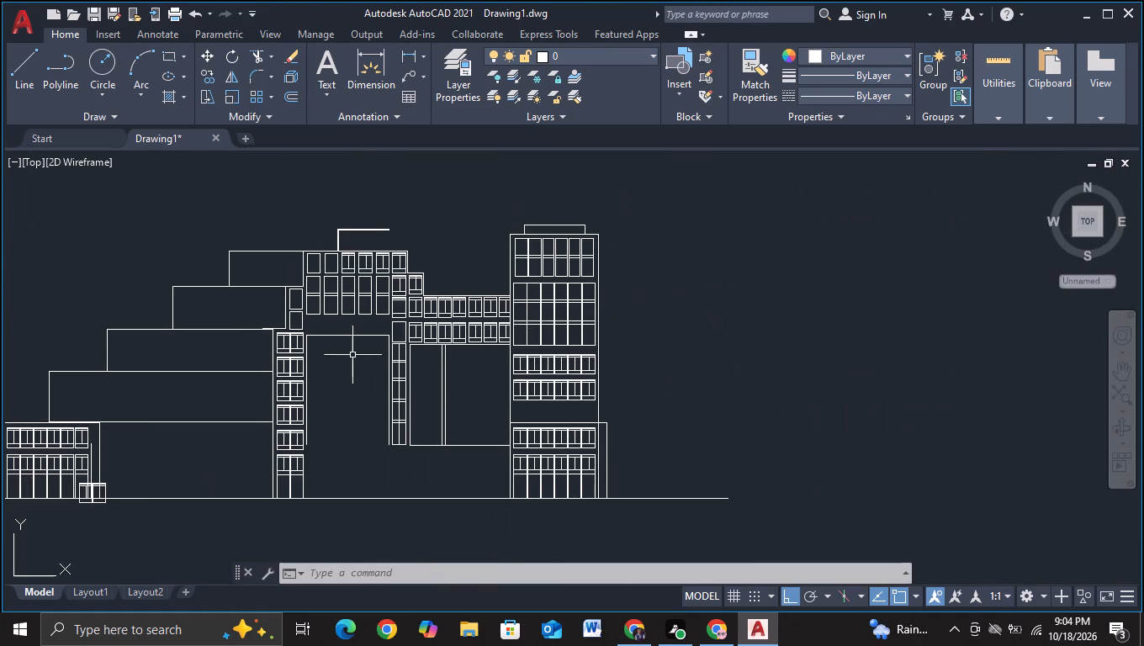
{"action": "scroll", "coordinate": [385, 382], "scroll_direction": "up", "scroll_amount": 1}
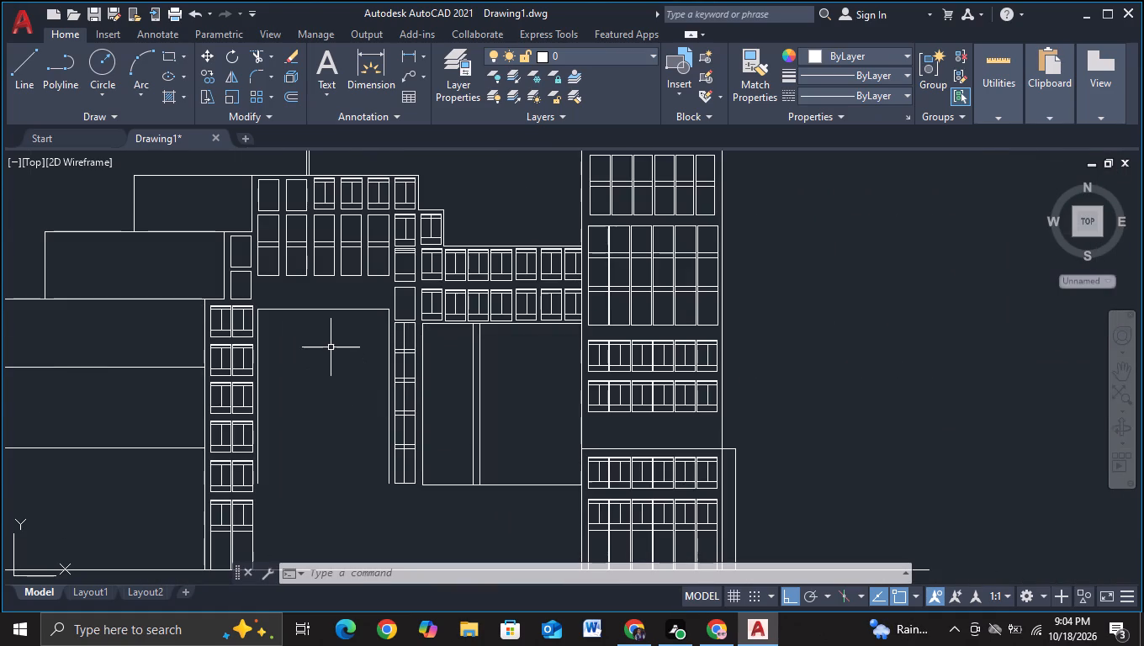
{"action": "middle_click_drag", "start_coordinate": [334, 332], "coordinate": [335, 368]}
{"action": "scroll", "coordinate": [336, 350], "scroll_direction": "up", "scroll_amount": 1}
{"action": "middle_click_drag", "start_coordinate": [318, 367], "coordinate": [331, 325]}
Copy the top window pair of the column beside the central opening three times, side by side along the opening's top line.
{"action": "left_click", "coordinate": [145, 286]}
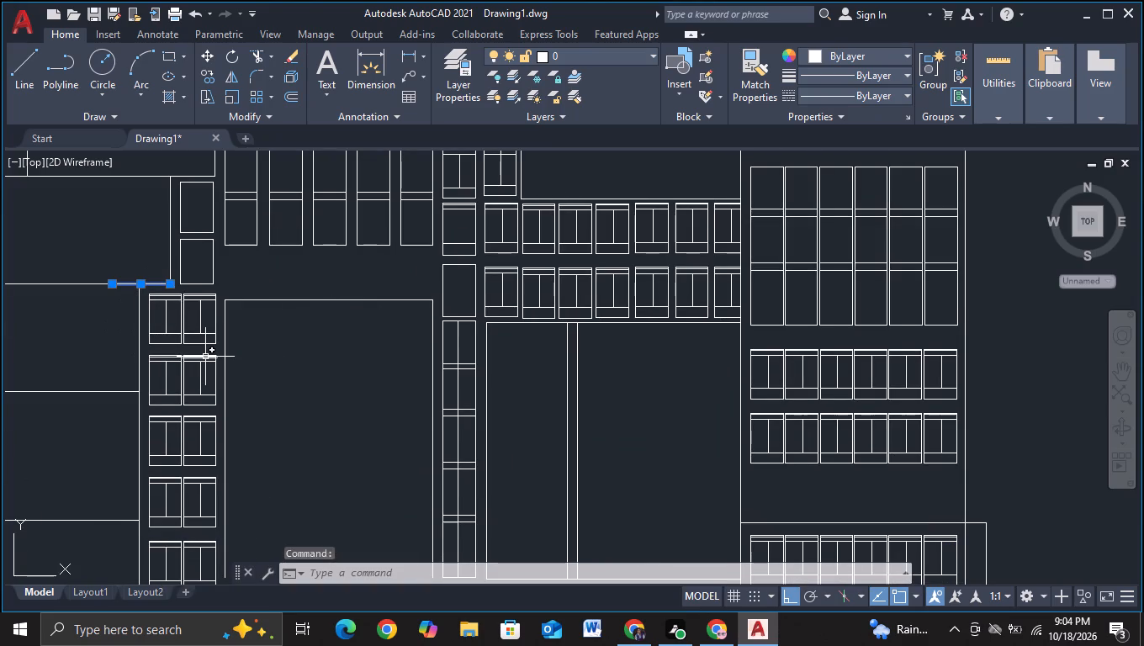
{"action": "key", "text": "Escape"}
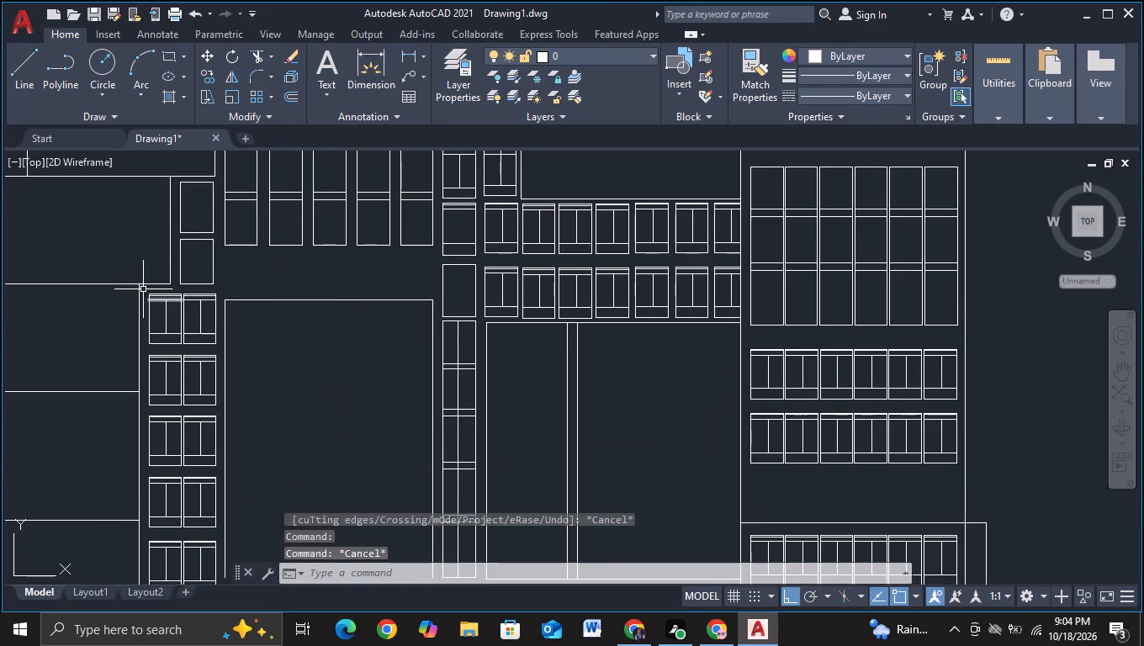
{"action": "left_click", "coordinate": [142, 289]}
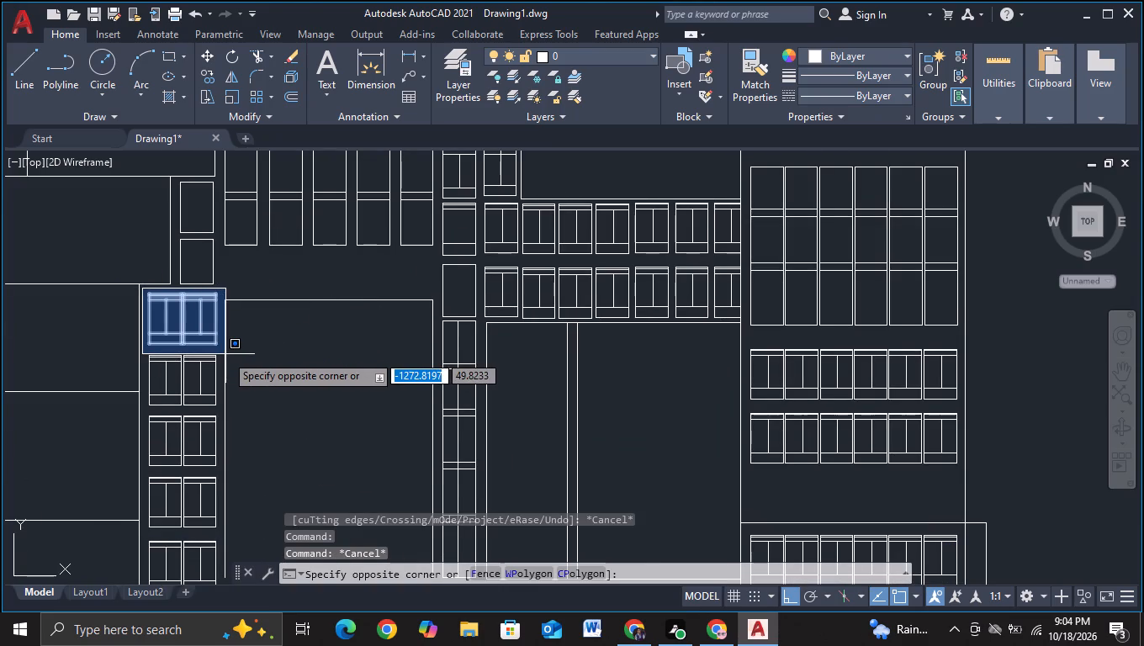
{"action": "left_click", "coordinate": [222, 354]}
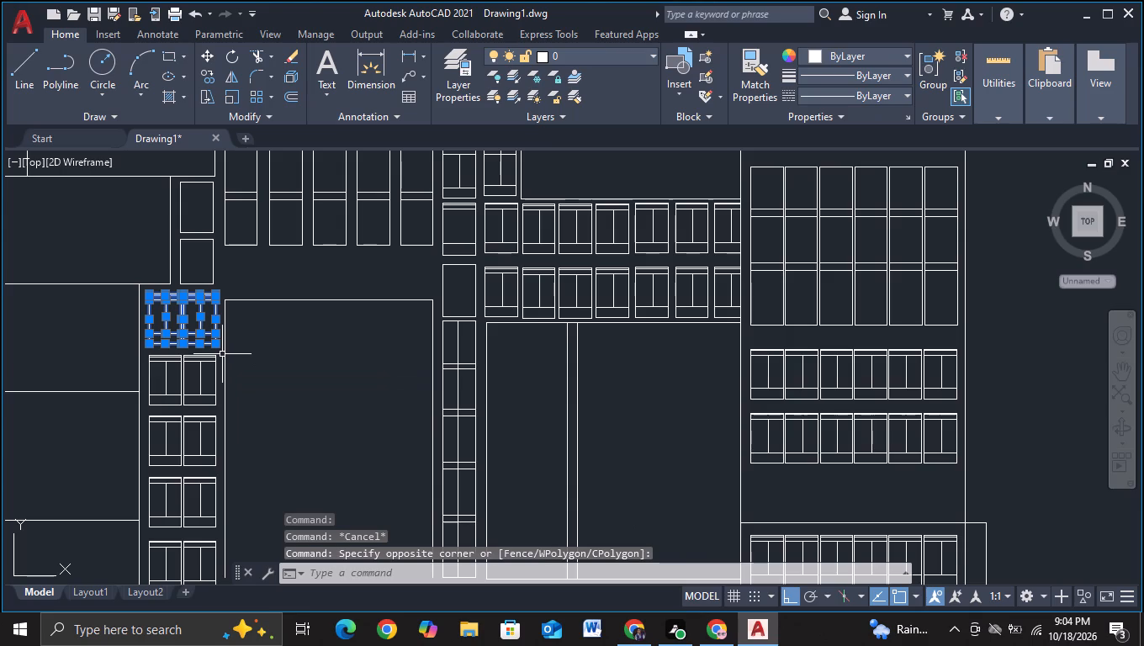
{"action": "key", "text": "c"}
{"action": "left_click", "coordinate": [287, 407]}
{"action": "left_click", "coordinate": [189, 322]}
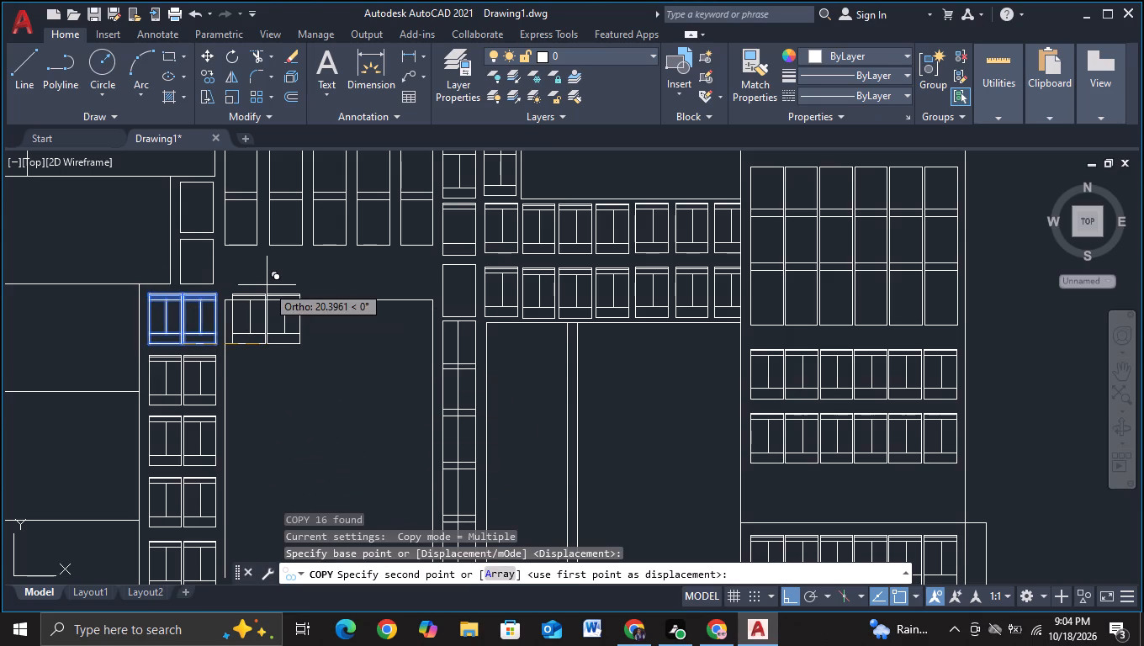
{"action": "key", "text": "F8"}
{"action": "scroll", "coordinate": [260, 304], "scroll_direction": "up", "scroll_amount": 2}
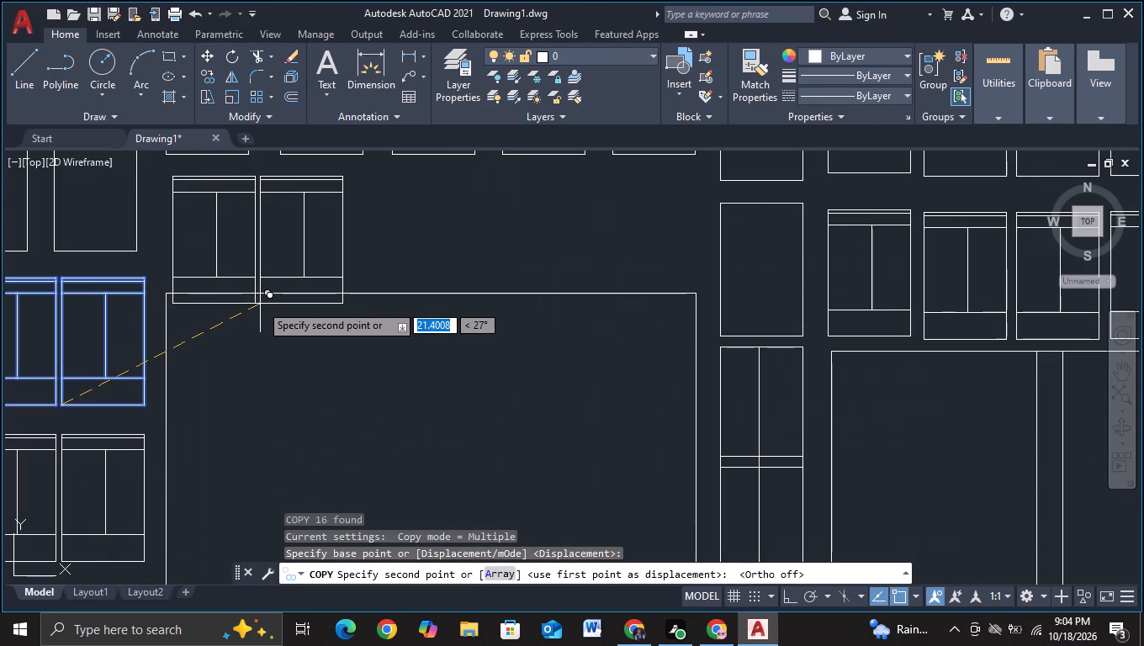
{"action": "scroll", "coordinate": [259, 297], "scroll_direction": "down", "scroll_amount": 1}
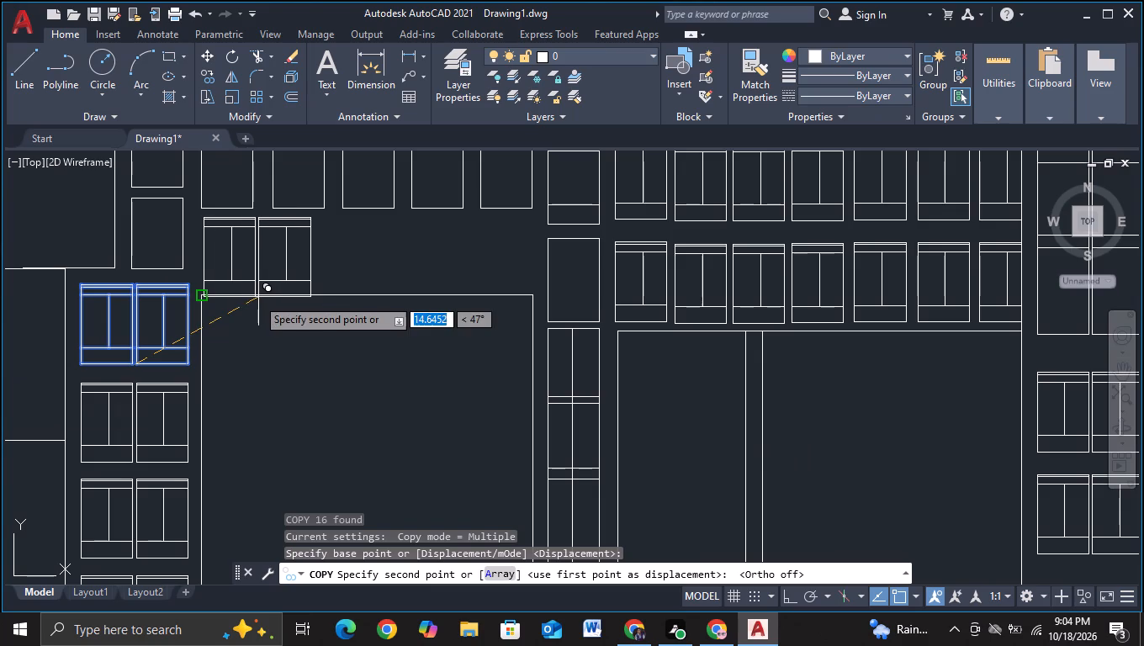
{"action": "left_click", "coordinate": [254, 298]}
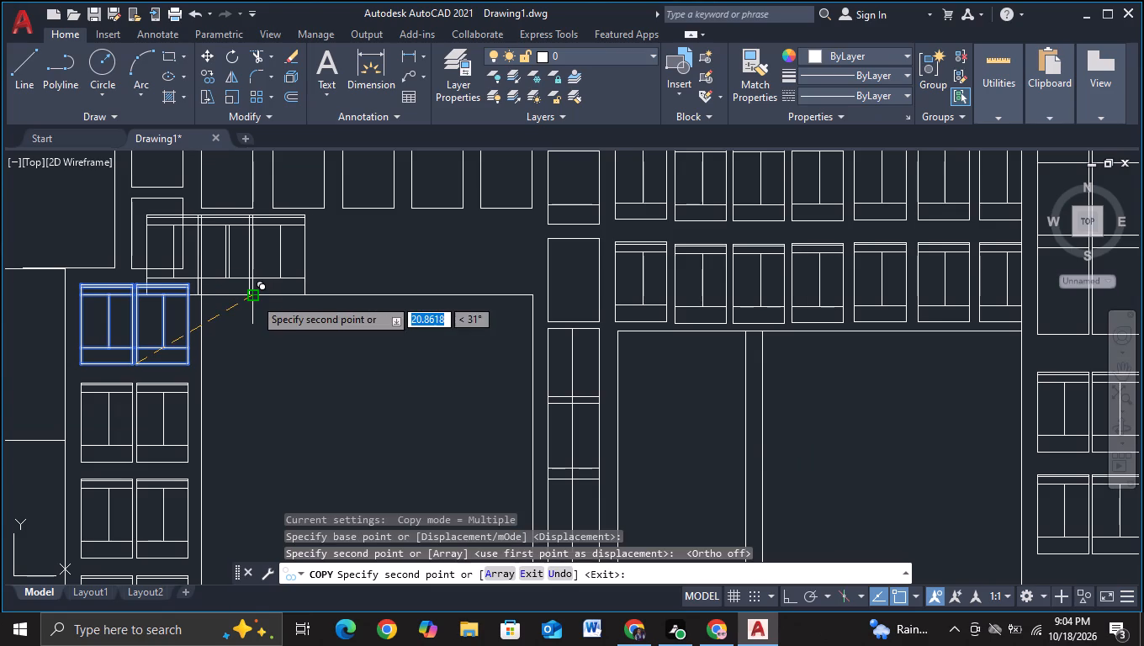
{"action": "key", "text": "ctrl+z"}
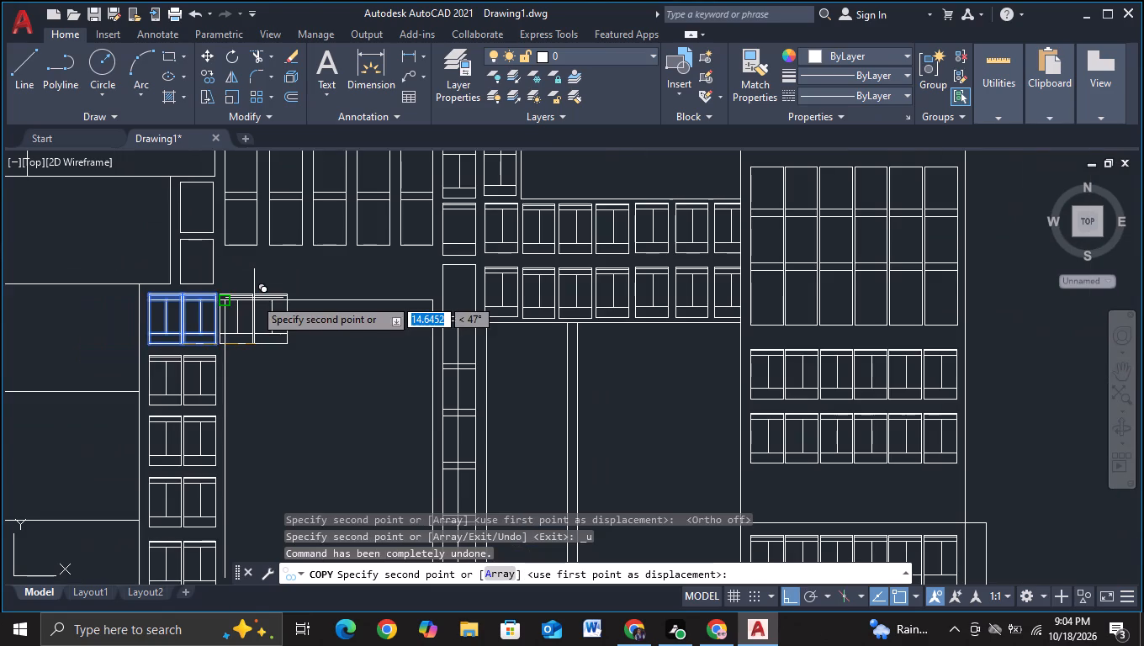
{"action": "key", "text": "F3"}
{"action": "scroll", "coordinate": [261, 283], "scroll_direction": "up", "scroll_amount": 1}
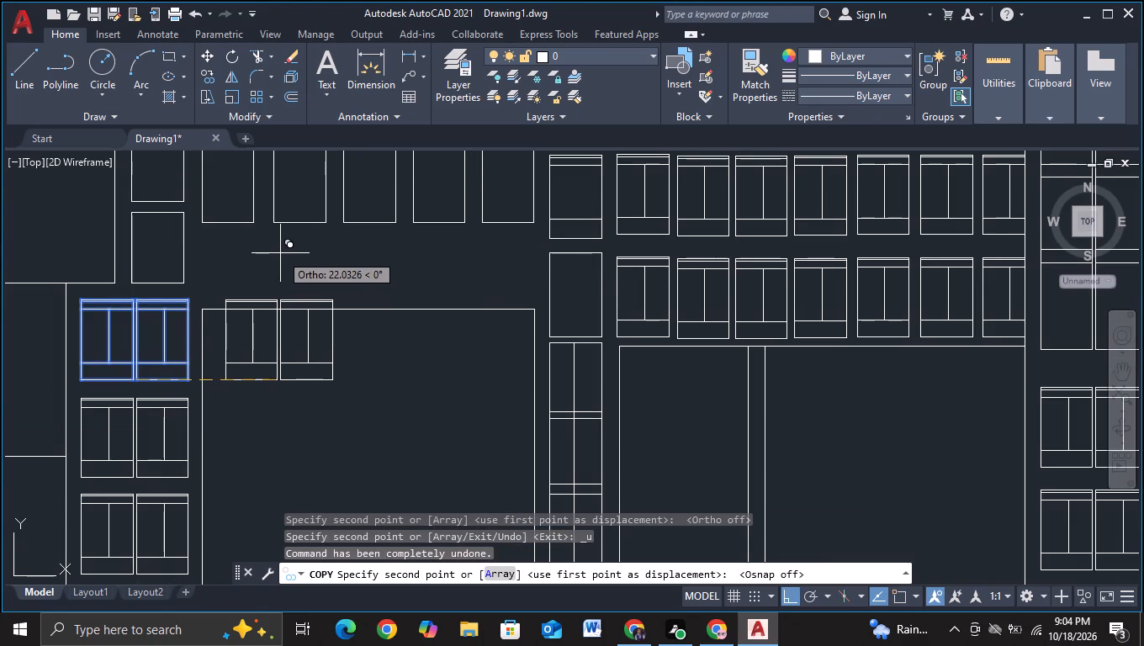
{"action": "key", "text": "F8"}
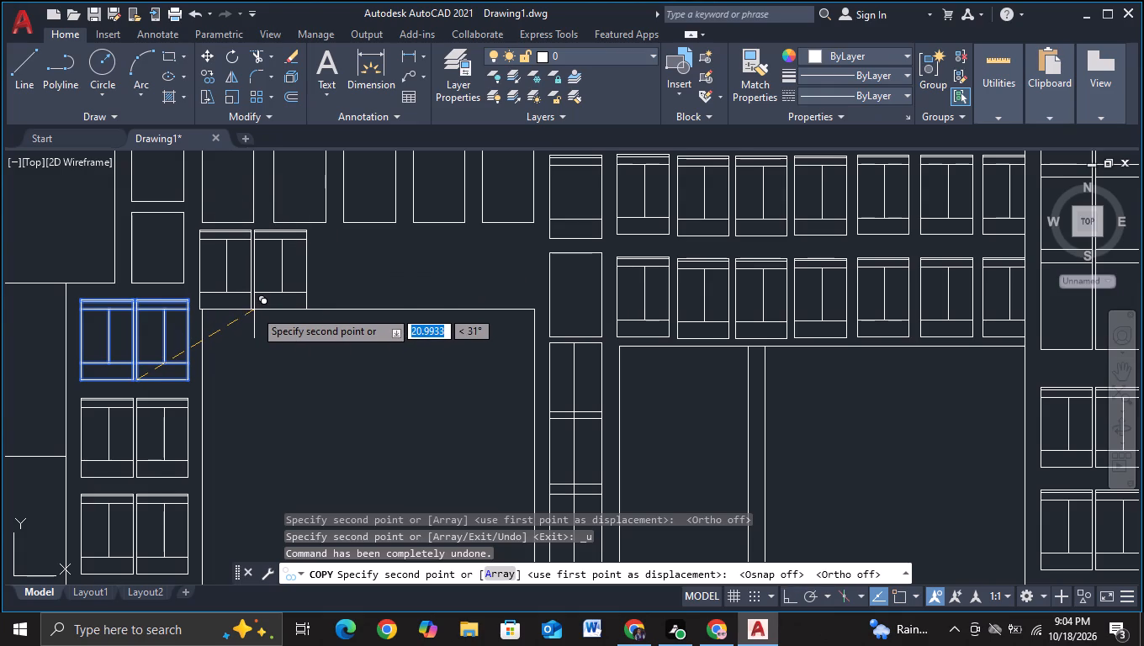
{"action": "left_click", "coordinate": [257, 310]}
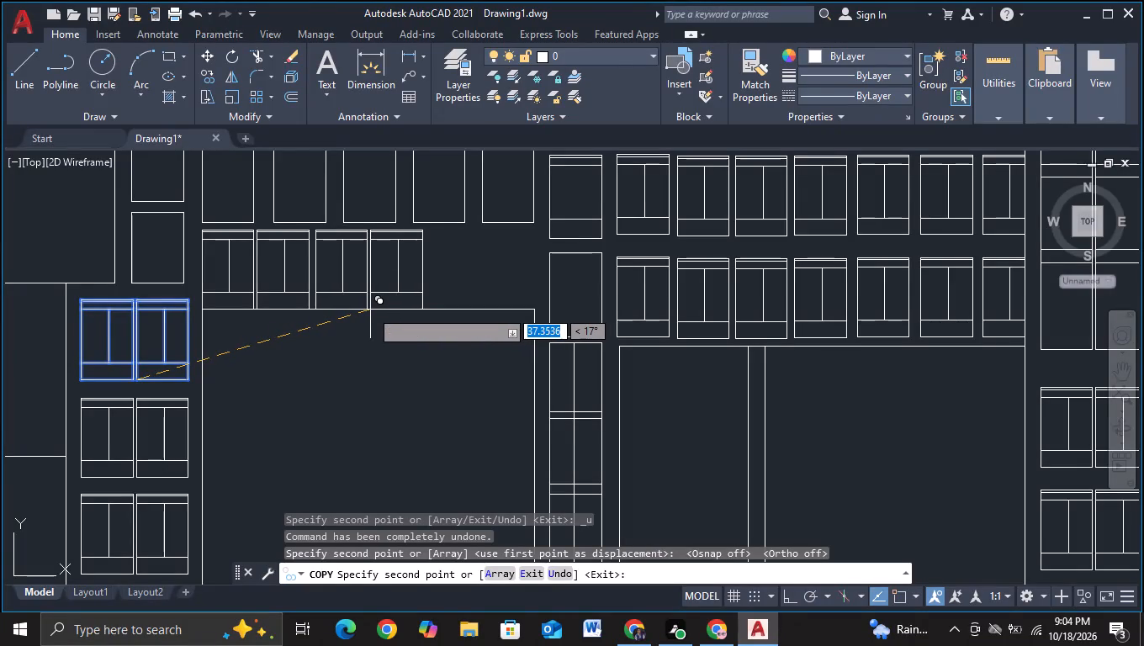
{"action": "left_click", "coordinate": [370, 310]}
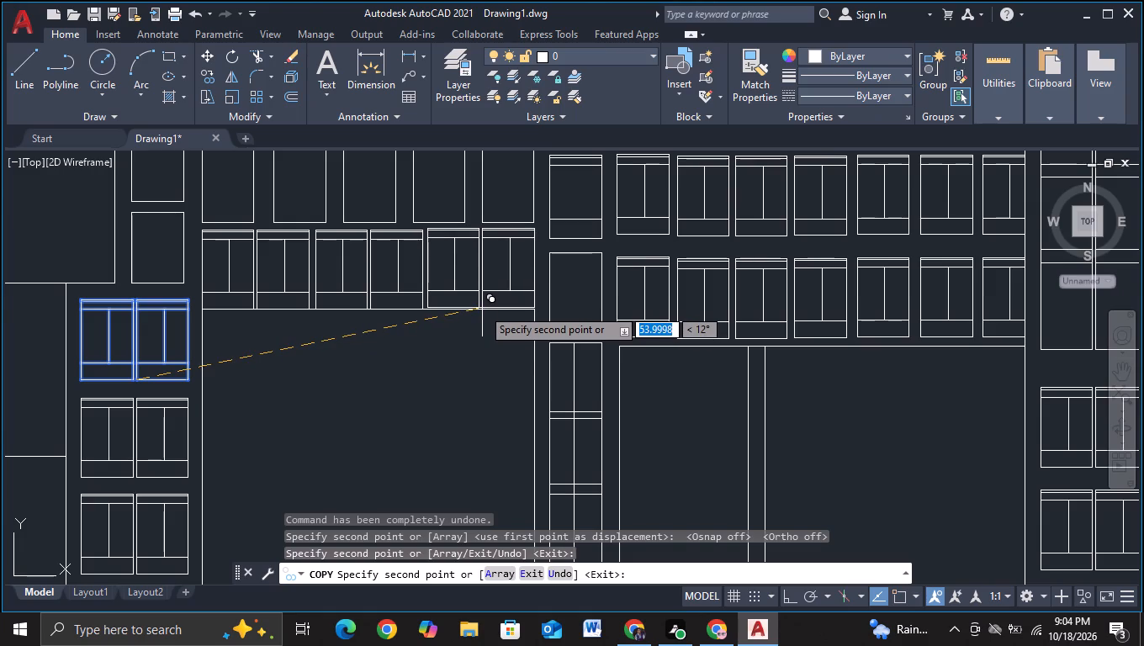
{"action": "left_click", "coordinate": [482, 309]}
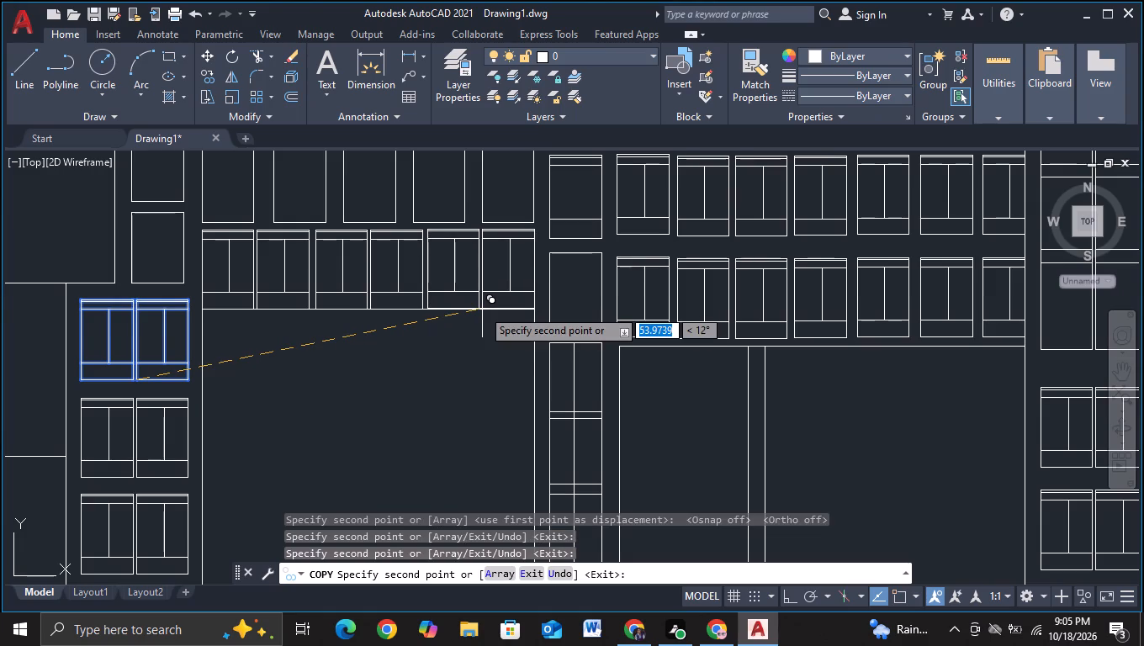
{"action": "key", "text": "Escape"}
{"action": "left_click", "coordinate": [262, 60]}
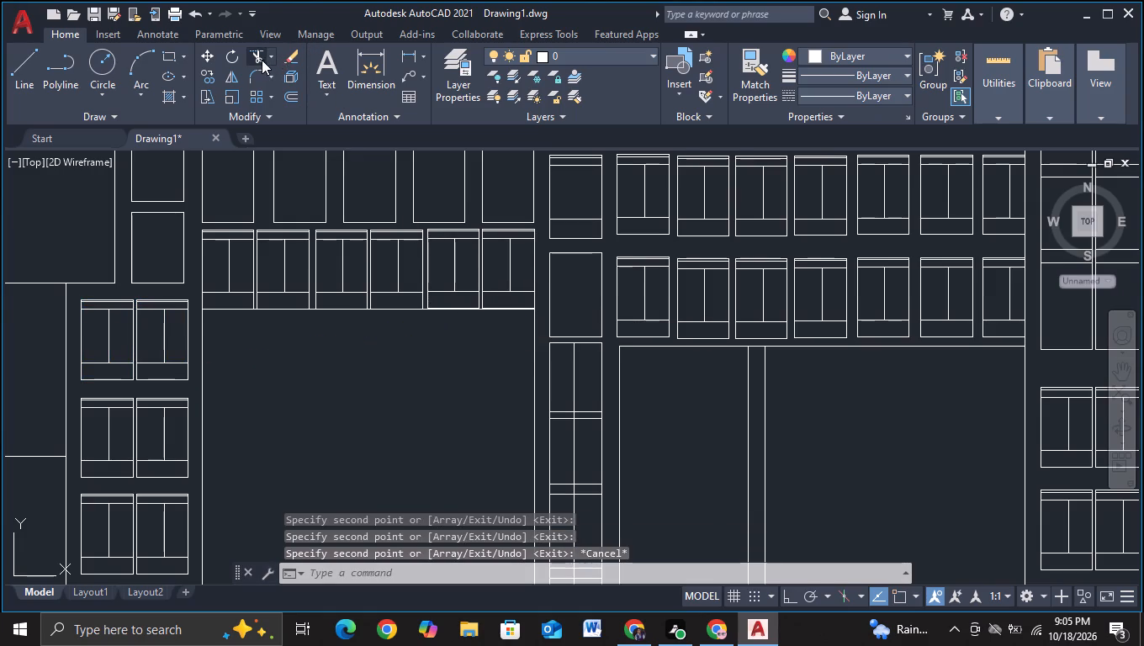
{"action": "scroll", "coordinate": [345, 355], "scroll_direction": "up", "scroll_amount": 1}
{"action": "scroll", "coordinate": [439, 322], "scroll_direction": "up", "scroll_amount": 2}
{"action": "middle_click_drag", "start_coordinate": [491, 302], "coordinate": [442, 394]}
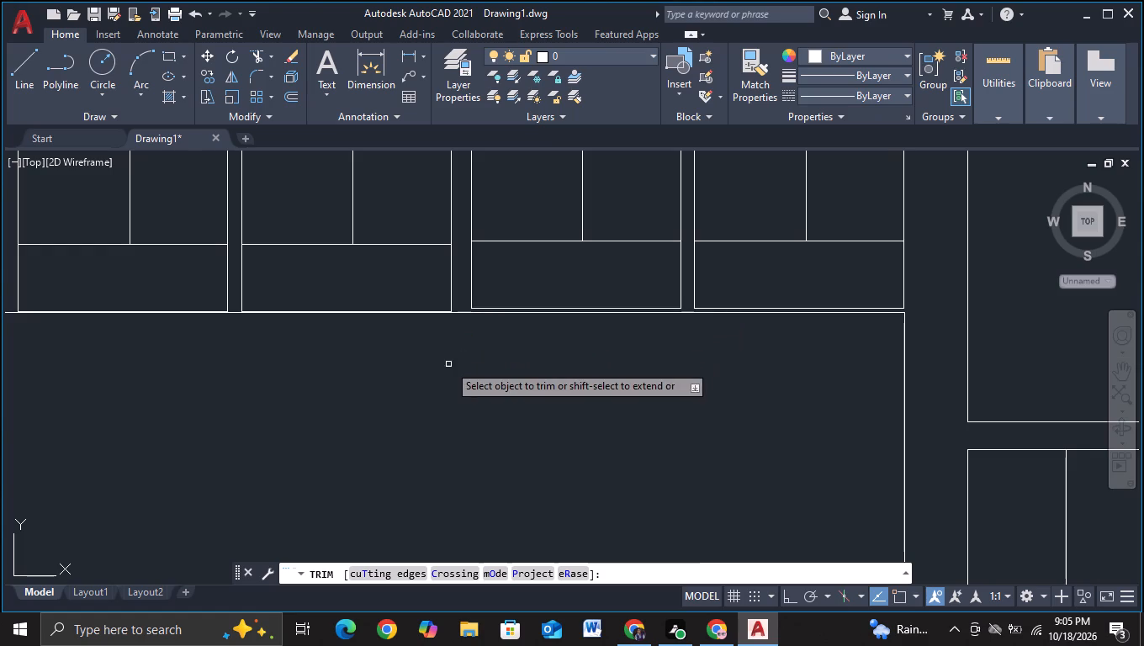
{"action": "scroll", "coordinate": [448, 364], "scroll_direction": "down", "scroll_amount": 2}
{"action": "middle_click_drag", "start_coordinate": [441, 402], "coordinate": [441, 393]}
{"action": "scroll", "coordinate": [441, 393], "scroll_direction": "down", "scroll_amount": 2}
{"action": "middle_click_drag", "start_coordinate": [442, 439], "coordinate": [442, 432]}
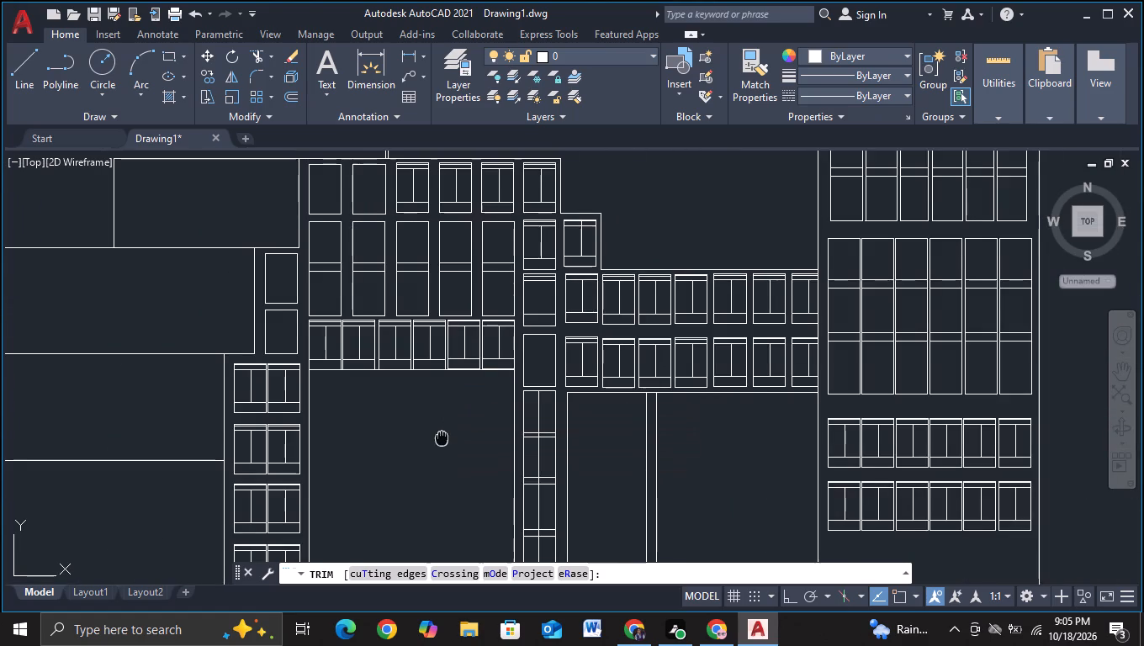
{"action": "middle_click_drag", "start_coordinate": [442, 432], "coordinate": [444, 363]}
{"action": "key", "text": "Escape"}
Draw a horizontal line across the central opening from the top window pair's lower outer corner to just past the far vertical line.
{"action": "scroll", "coordinate": [440, 373], "scroll_direction": "down", "scroll_amount": 2}
{"action": "middle_click_drag", "start_coordinate": [439, 400], "coordinate": [447, 371]}
{"action": "scroll", "coordinate": [447, 370], "scroll_direction": "up", "scroll_amount": 1}
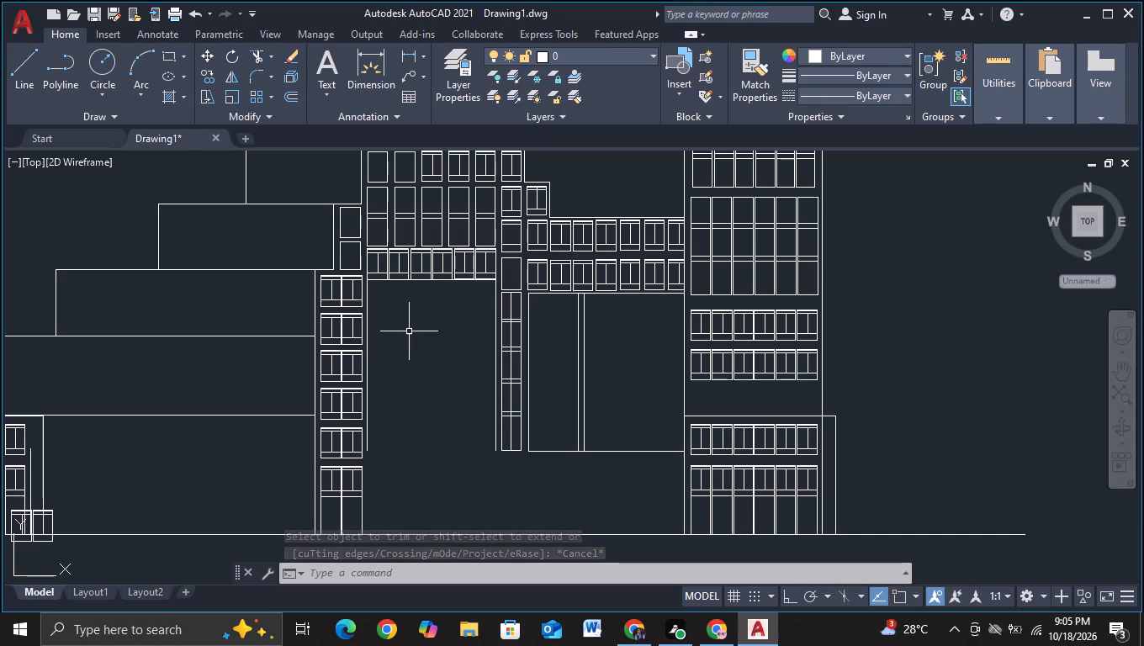
{"action": "middle_click_drag", "start_coordinate": [396, 355], "coordinate": [397, 306]}
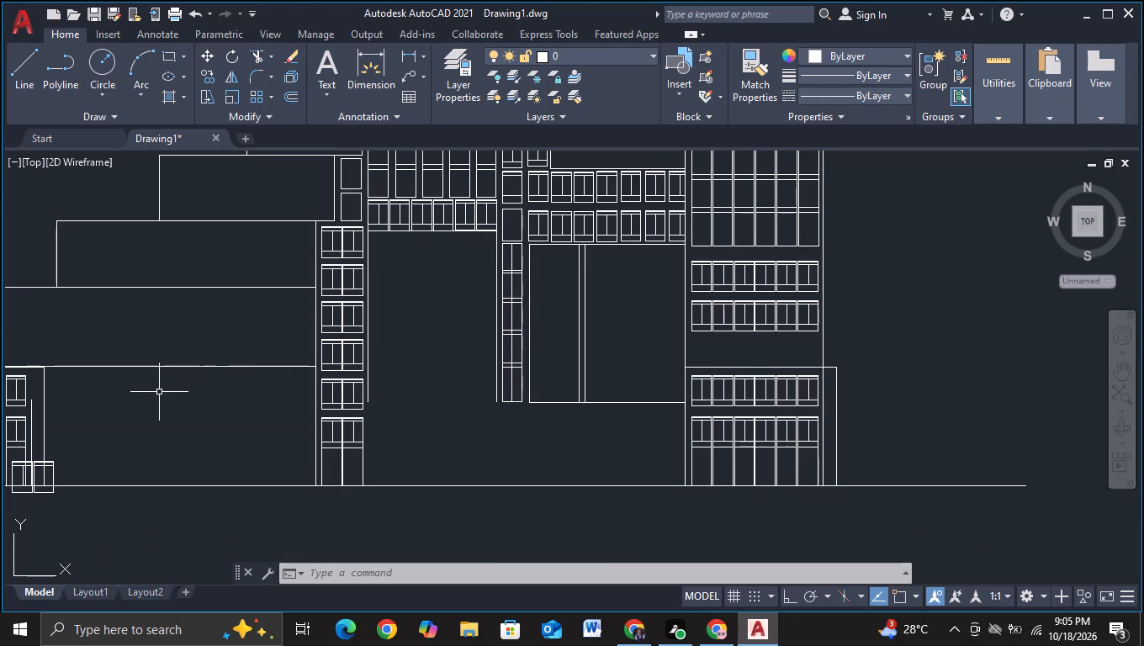
{"action": "left_click", "coordinate": [19, 78]}
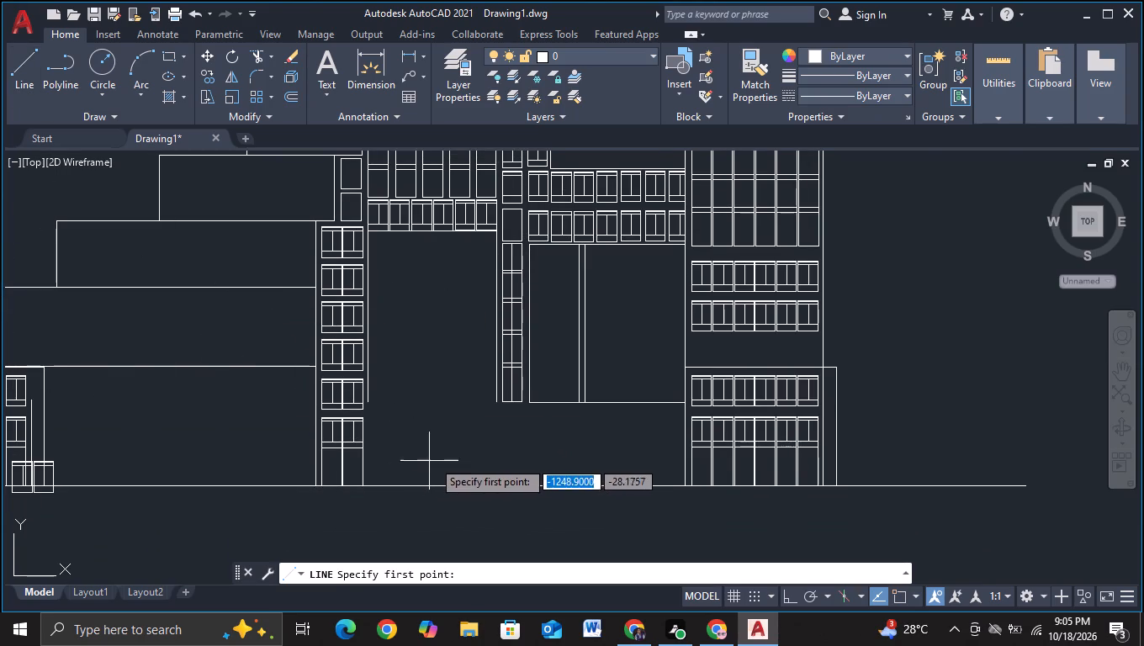
{"action": "scroll", "coordinate": [436, 459], "scroll_direction": "up", "scroll_amount": 1}
{"action": "middle_click_drag", "start_coordinate": [450, 415], "coordinate": [467, 531]}
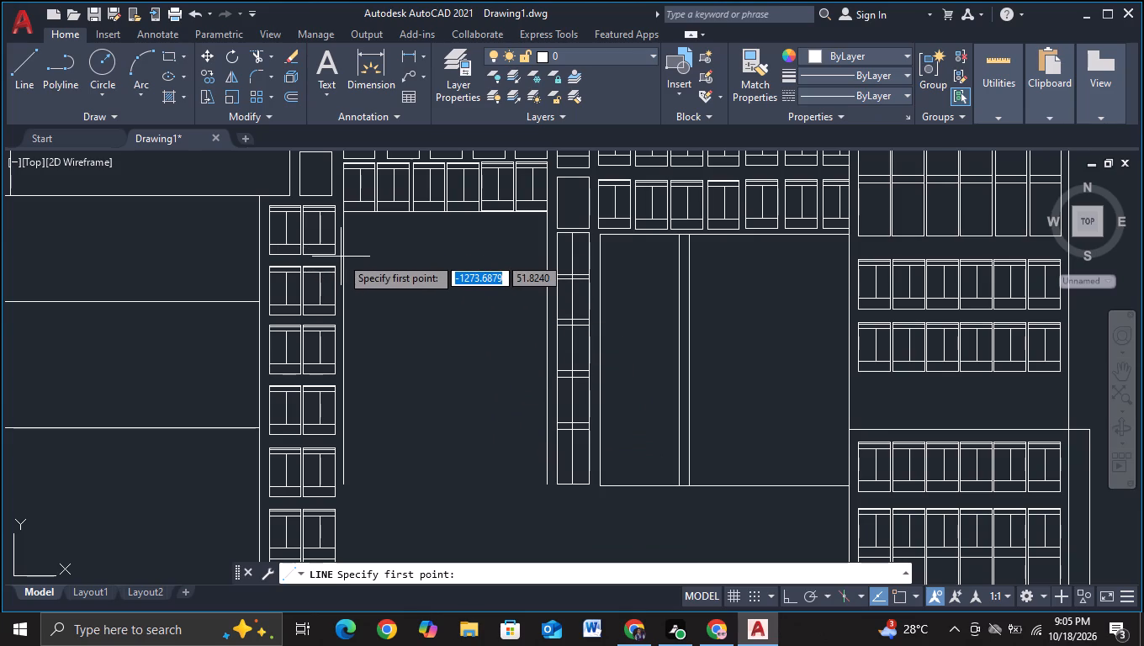
{"action": "key", "text": "F3"}
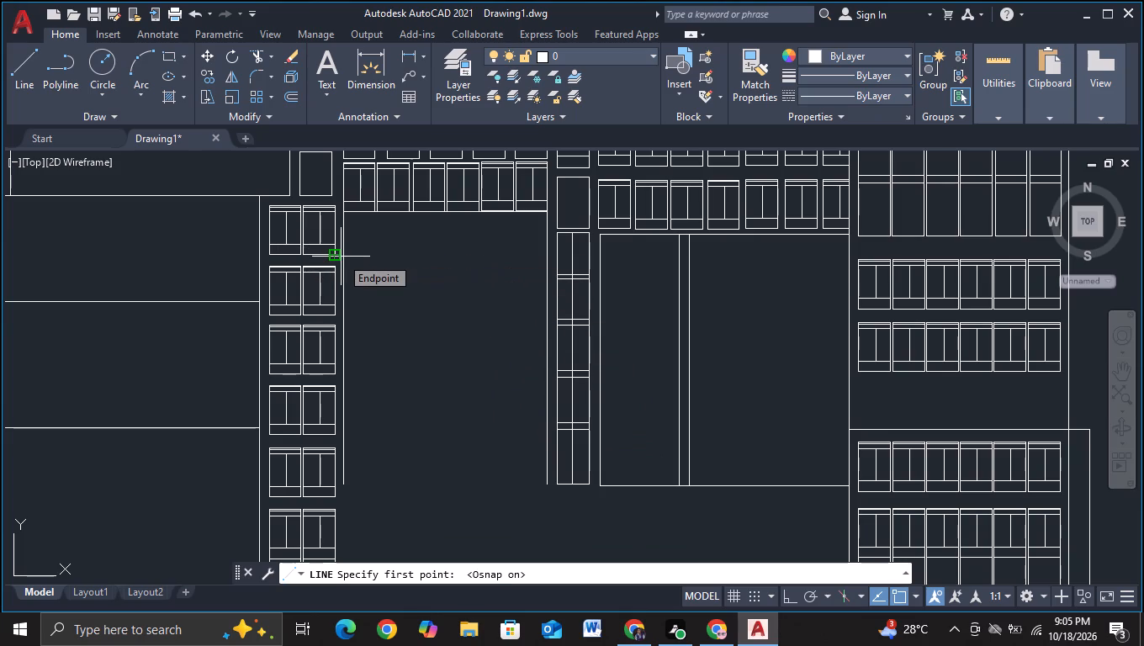
{"action": "left_click", "coordinate": [341, 257]}
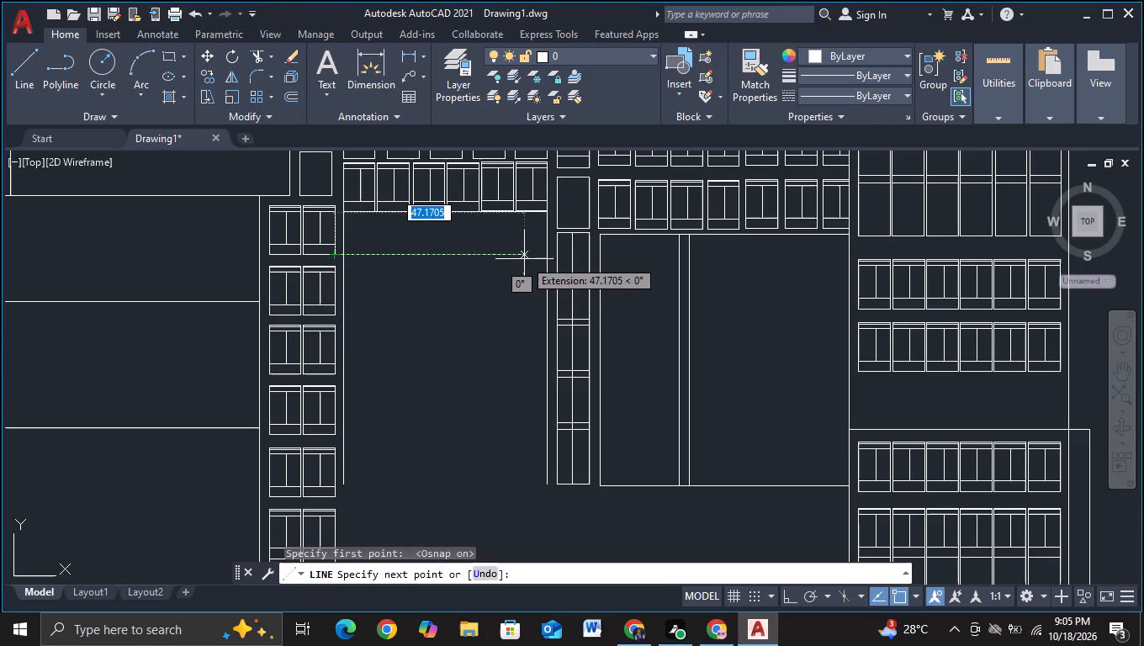
{"action": "key", "text": "F8"}
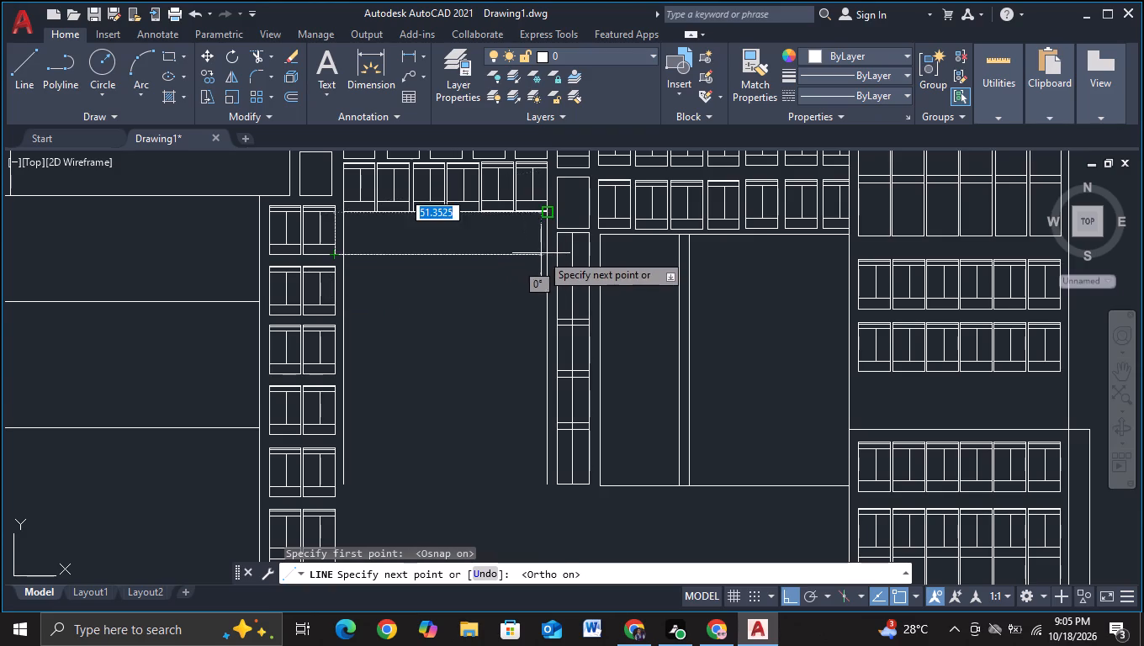
{"action": "scroll", "coordinate": [541, 253], "scroll_direction": "up", "scroll_amount": 2}
{"action": "left_click", "coordinate": [563, 253]}
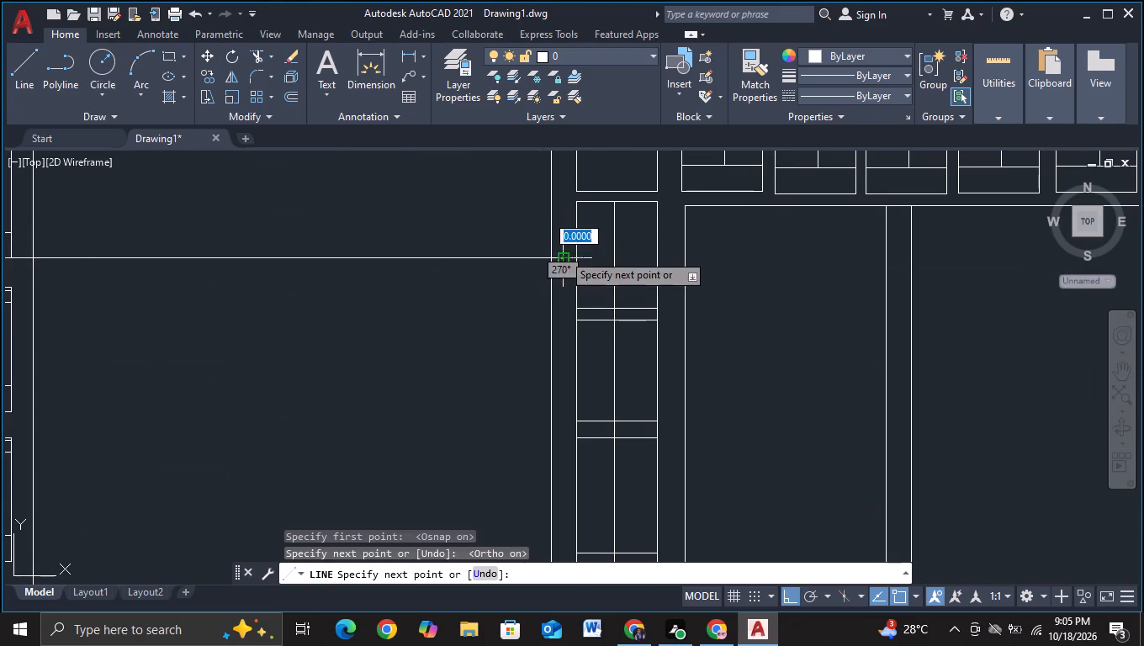
{"action": "key", "text": "Escape"}
Draw a horizontal line from the second window pair's upper outer corner across the central opening, just past the far vertical line.
{"action": "left_click", "coordinate": [13, 71]}
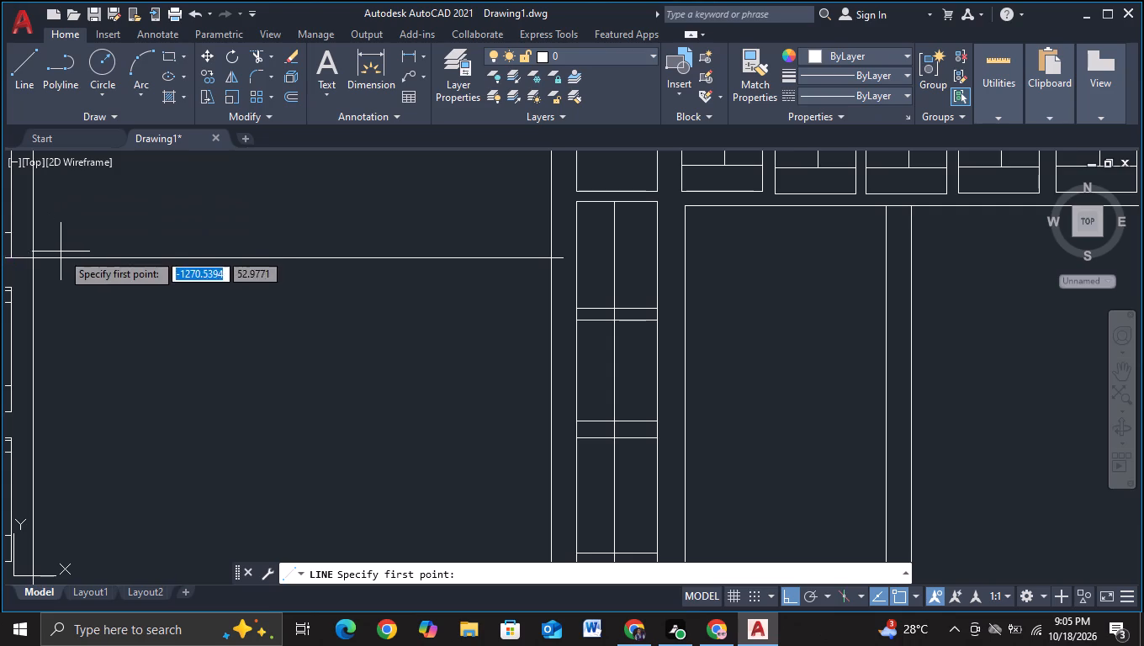
{"action": "middle_click_drag", "start_coordinate": [64, 254], "coordinate": [84, 237]}
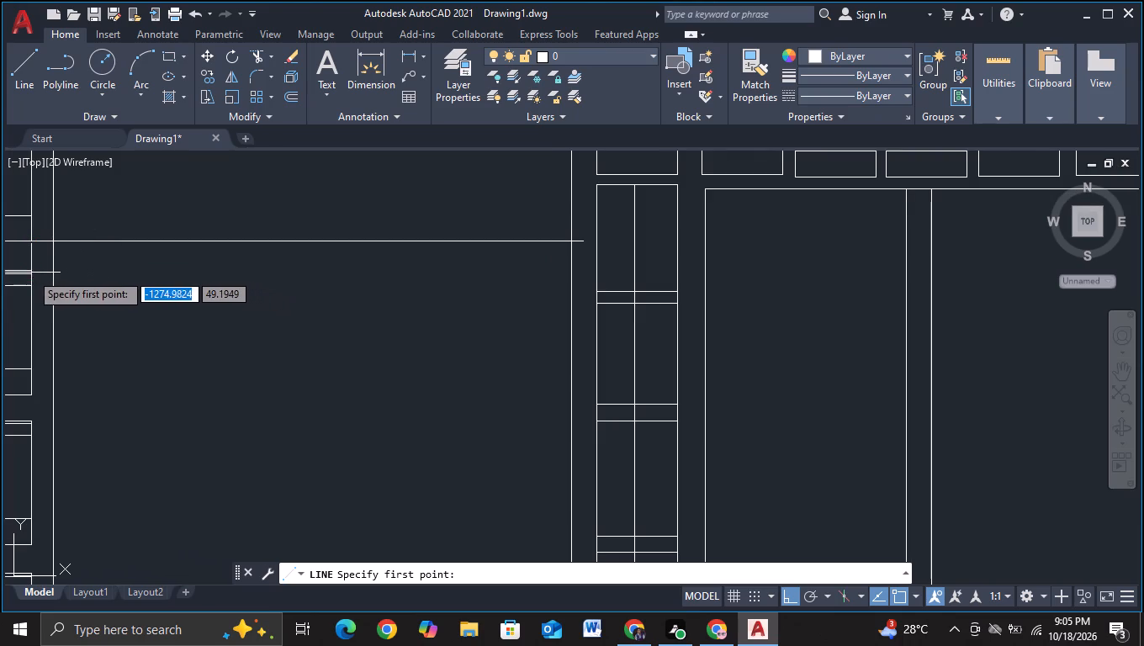
{"action": "left_click", "coordinate": [28, 273]}
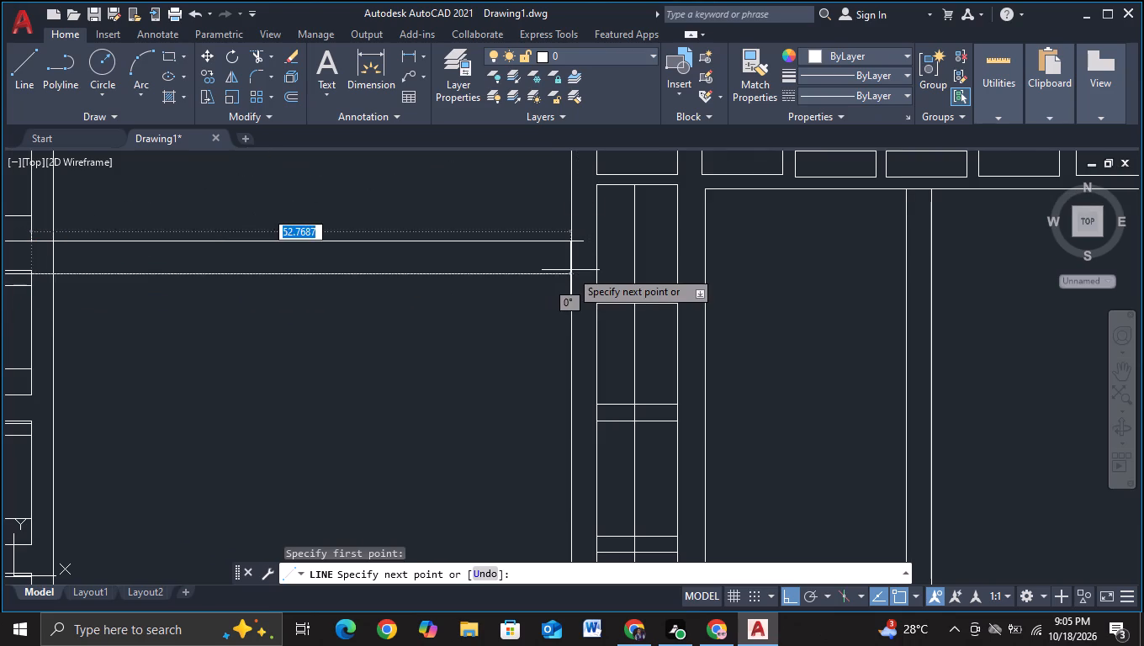
{"action": "left_click", "coordinate": [573, 269]}
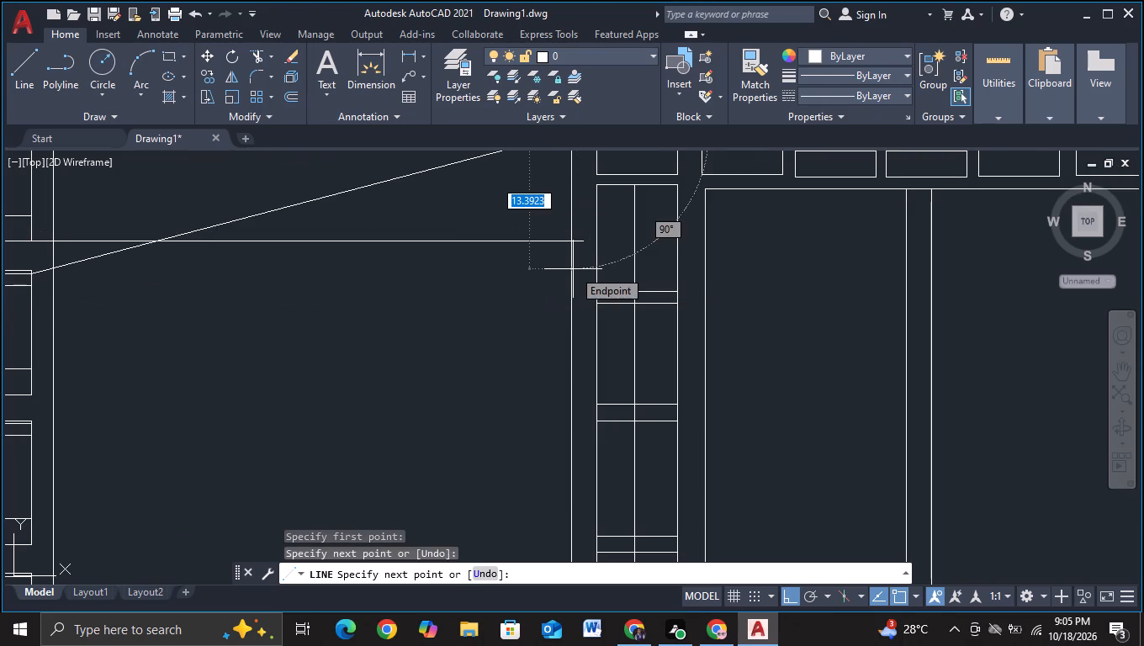
{"action": "key", "text": "ctrl+z"}
{"action": "scroll", "coordinate": [573, 269], "scroll_direction": "up", "scroll_amount": 2}
{"action": "left_click", "coordinate": [581, 263]}
{"action": "scroll", "coordinate": [580, 264], "scroll_direction": "down", "scroll_amount": 3}
{"action": "key", "text": "Escape"}
Draw a horizontal line from the second window pair's lower outer corner across the central opening, just past the far vertical line.
{"action": "left_click", "coordinate": [23, 90]}
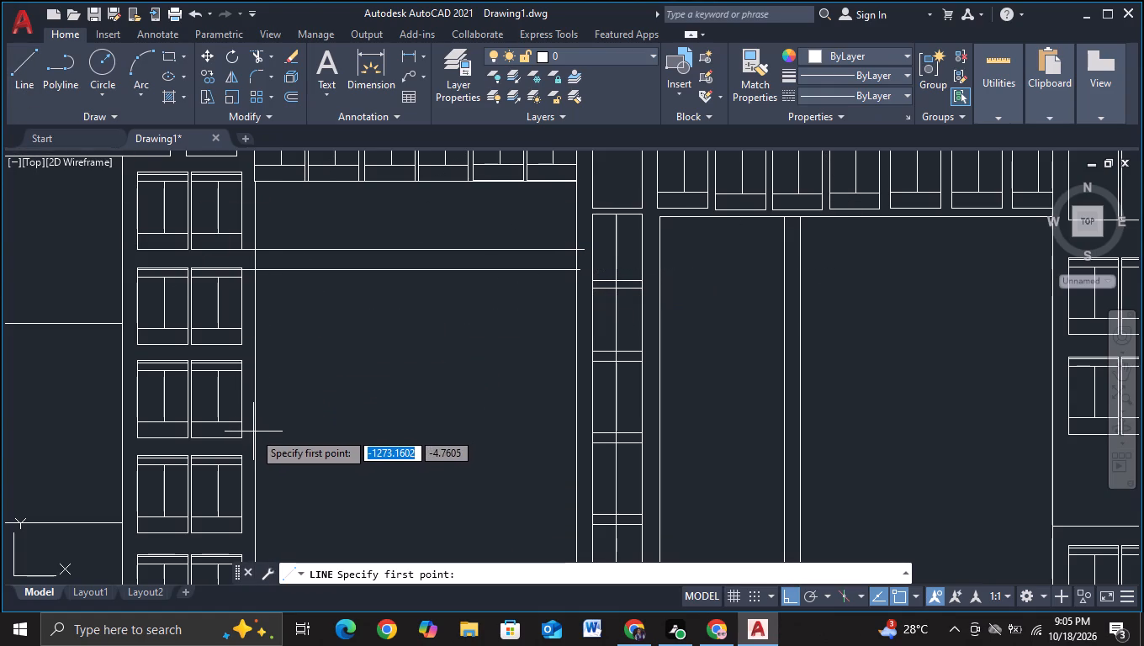
{"action": "left_click", "coordinate": [244, 345]}
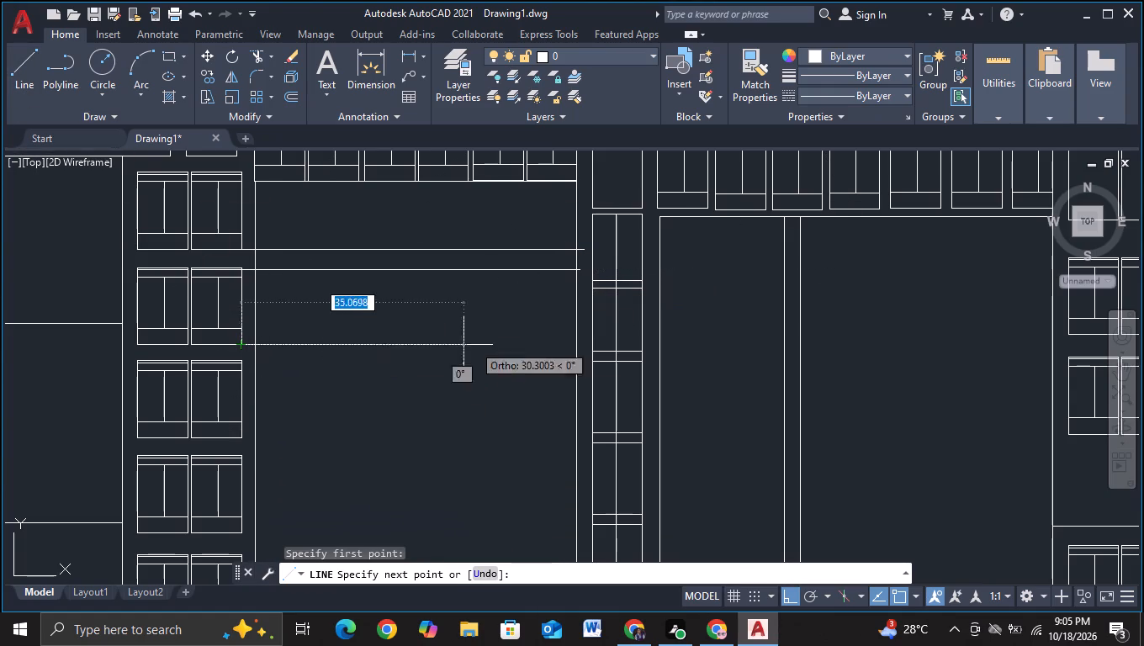
{"action": "scroll", "coordinate": [556, 339], "scroll_direction": "up", "scroll_amount": 1}
{"action": "left_click", "coordinate": [601, 338]}
{"action": "key", "text": "Escape"}
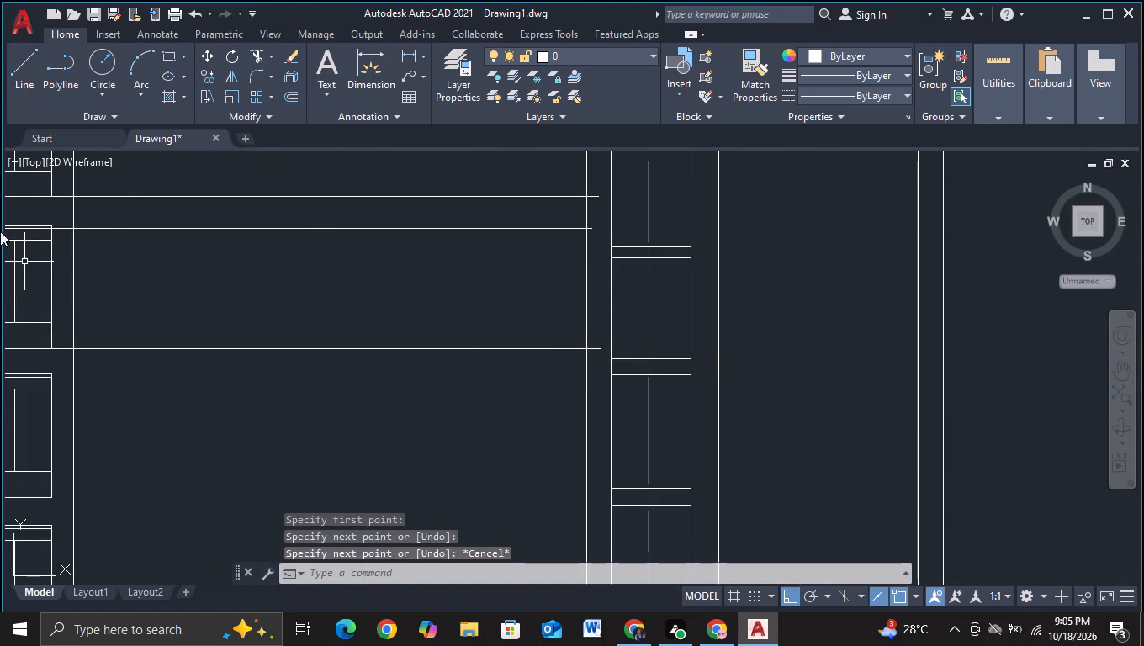
Draw a horizontal line from the third window pair's upper outer corner across the central opening, just past the far vertical line.
{"action": "left_click", "coordinate": [19, 81]}
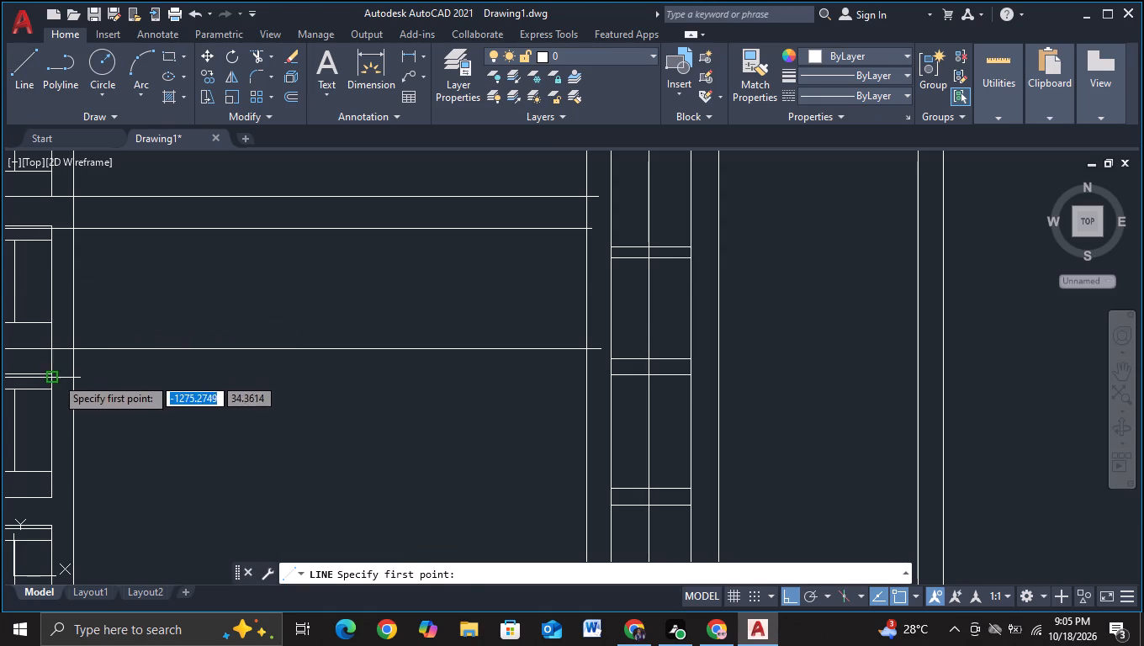
{"action": "left_click", "coordinate": [56, 377]}
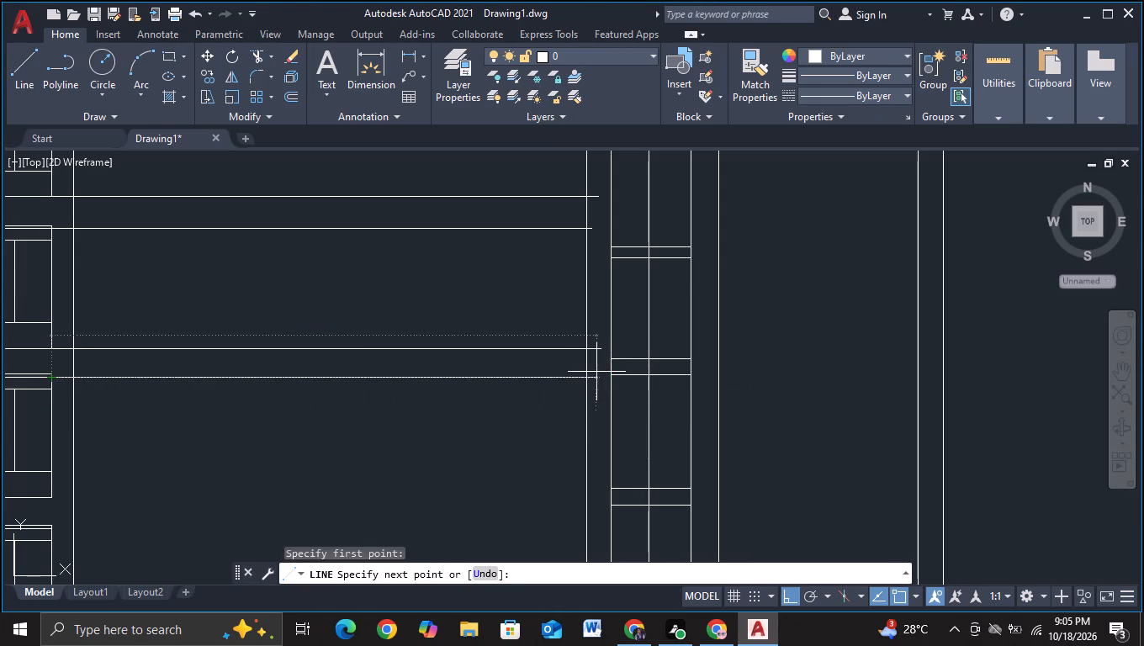
{"action": "left_click", "coordinate": [596, 372]}
{"action": "key", "text": "Escape"}
Draw a horizontal line from the third window pair's lower outer corner across the central opening, just past the far vertical line.
{"action": "middle_click_drag", "start_coordinate": [448, 450], "coordinate": [462, 304]}
{"action": "left_click", "coordinate": [18, 69]}
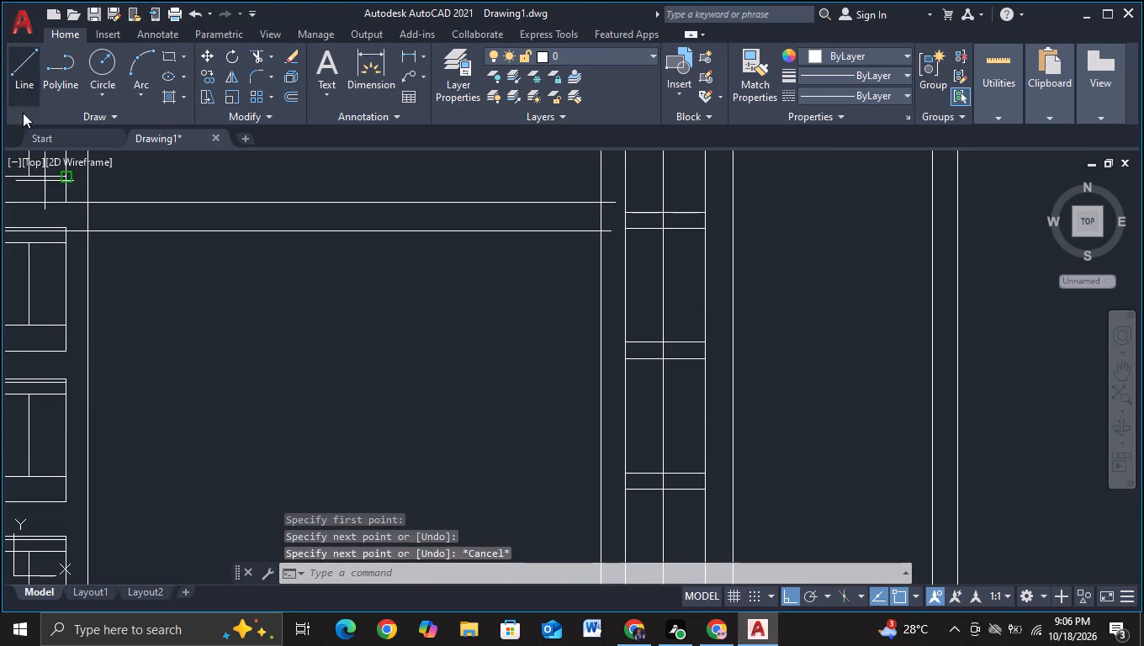
{"action": "left_click", "coordinate": [64, 356]}
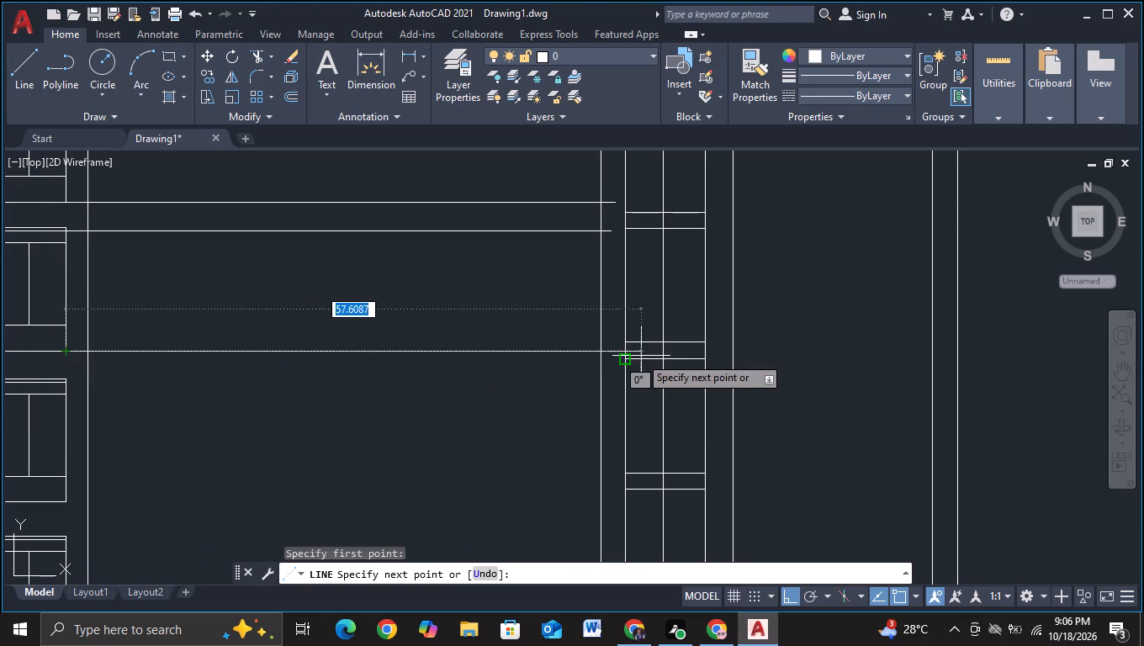
{"action": "scroll", "coordinate": [633, 356], "scroll_direction": "up", "scroll_amount": 2}
{"action": "left_click", "coordinate": [587, 354]}
{"action": "scroll", "coordinate": [584, 355], "scroll_direction": "down", "scroll_amount": 3}
{"action": "middle_click_drag", "start_coordinate": [410, 423], "coordinate": [433, 386]}
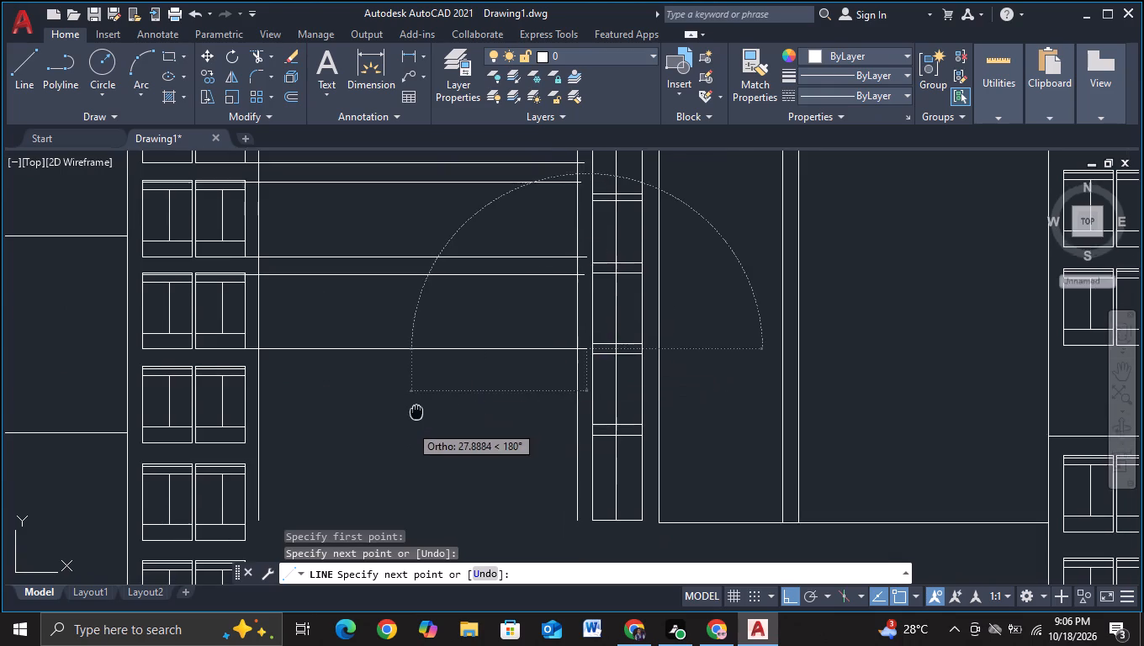
{"action": "middle_click_drag", "start_coordinate": [433, 386], "coordinate": [452, 368]}
{"action": "key", "text": "Escape"}
Draw a horizontal line about 53.7 units long from the fourth window pair's upper outer corner, just past the opening's far vertical line.
{"action": "middle_click_drag", "start_coordinate": [420, 368], "coordinate": [446, 315]}
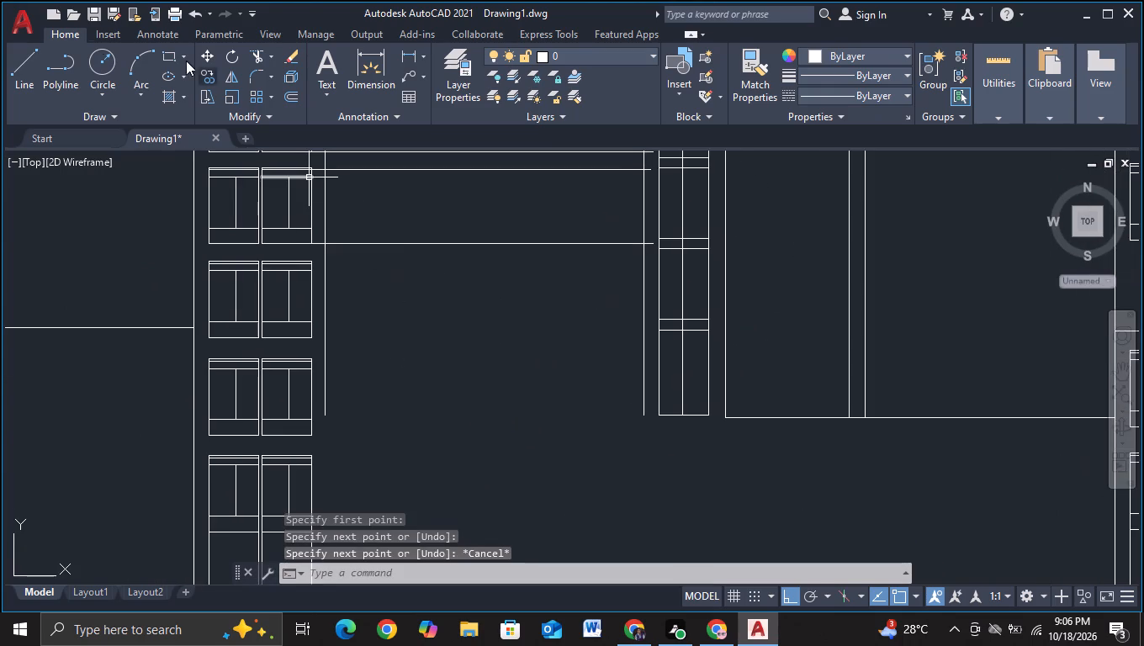
{"action": "left_click", "coordinate": [30, 66]}
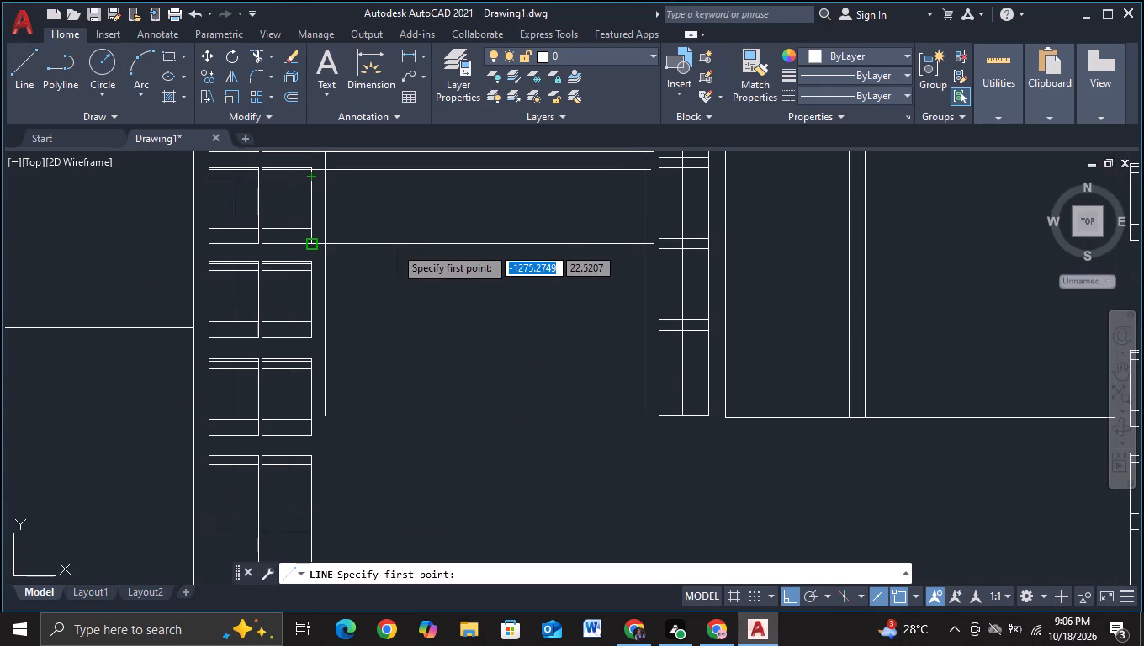
{"action": "left_click", "coordinate": [317, 259]}
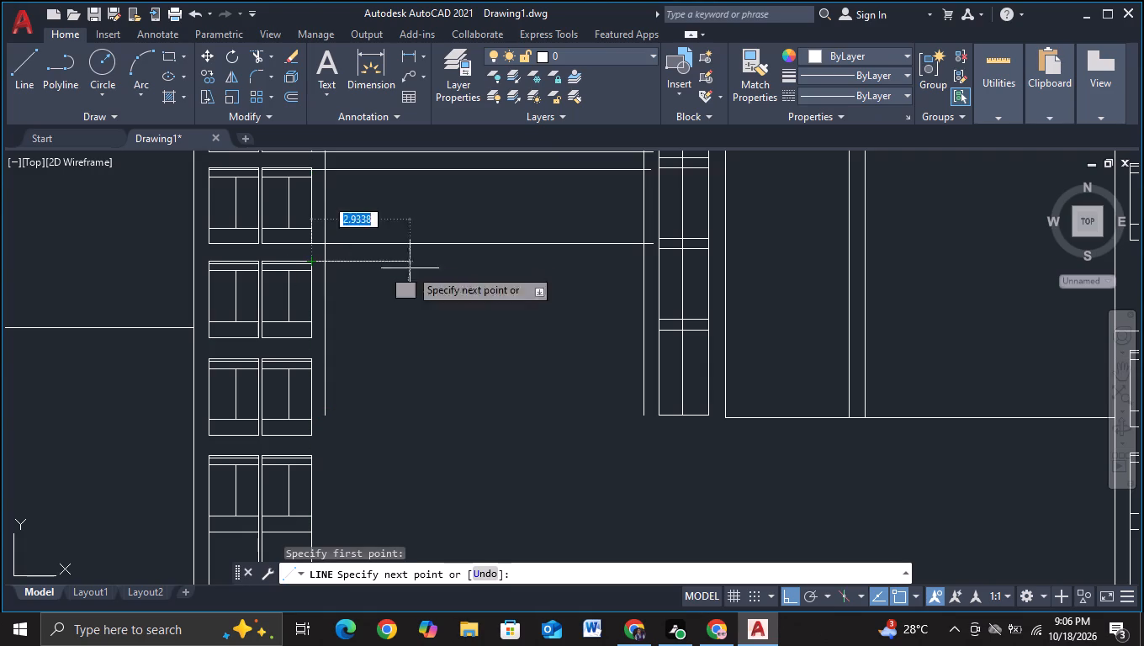
{"action": "scroll", "coordinate": [663, 275], "scroll_direction": "up", "scroll_amount": 2}
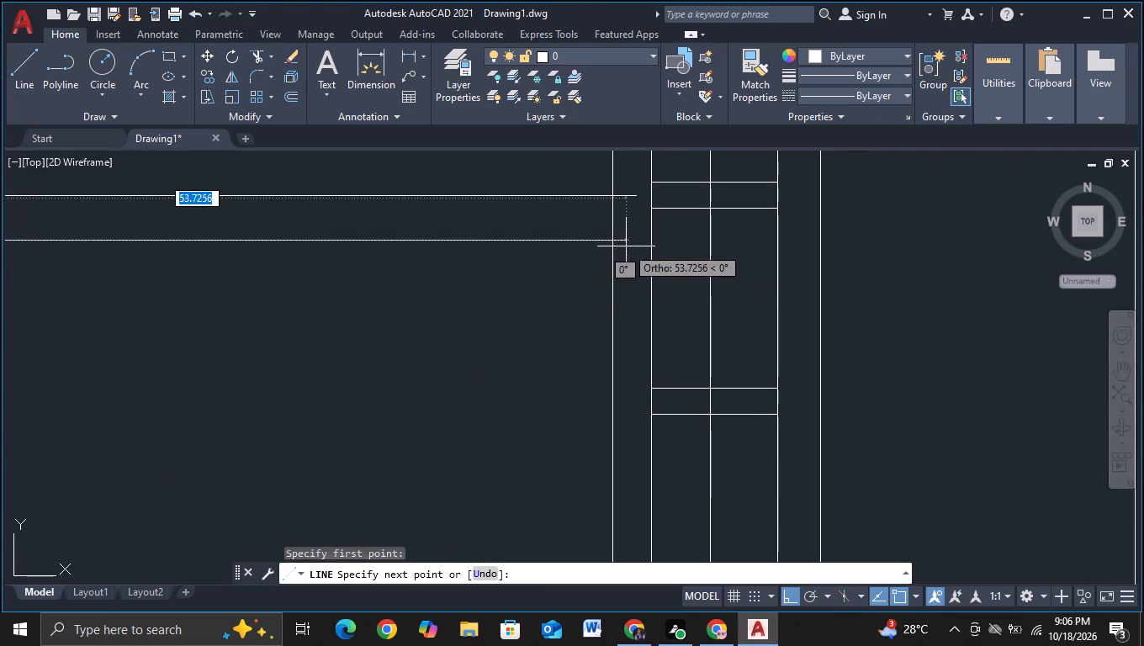
{"action": "left_click", "coordinate": [626, 246]}
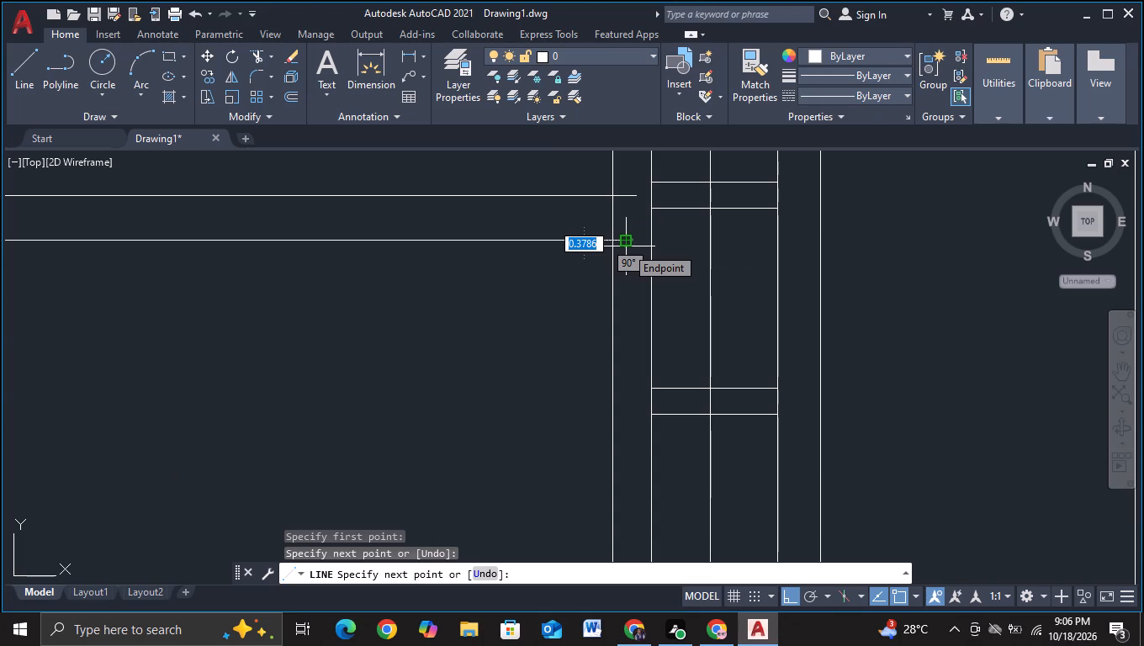
{"action": "key", "text": "Escape"}
{"action": "key", "text": "Escape"}
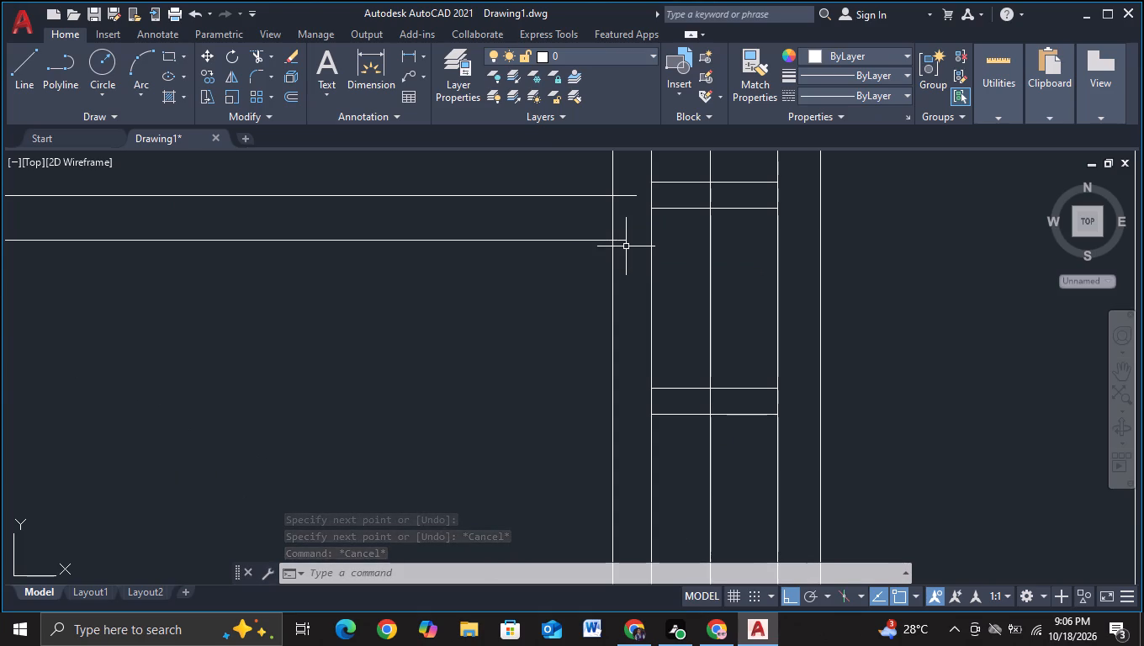
Draw a horizontal line about 54 units long from the fourth window pair's lower outer corner, just past the opening's far vertical line.
{"action": "left_click", "coordinate": [19, 83]}
{"action": "middle_click_drag", "start_coordinate": [147, 367], "coordinate": [199, 303]}
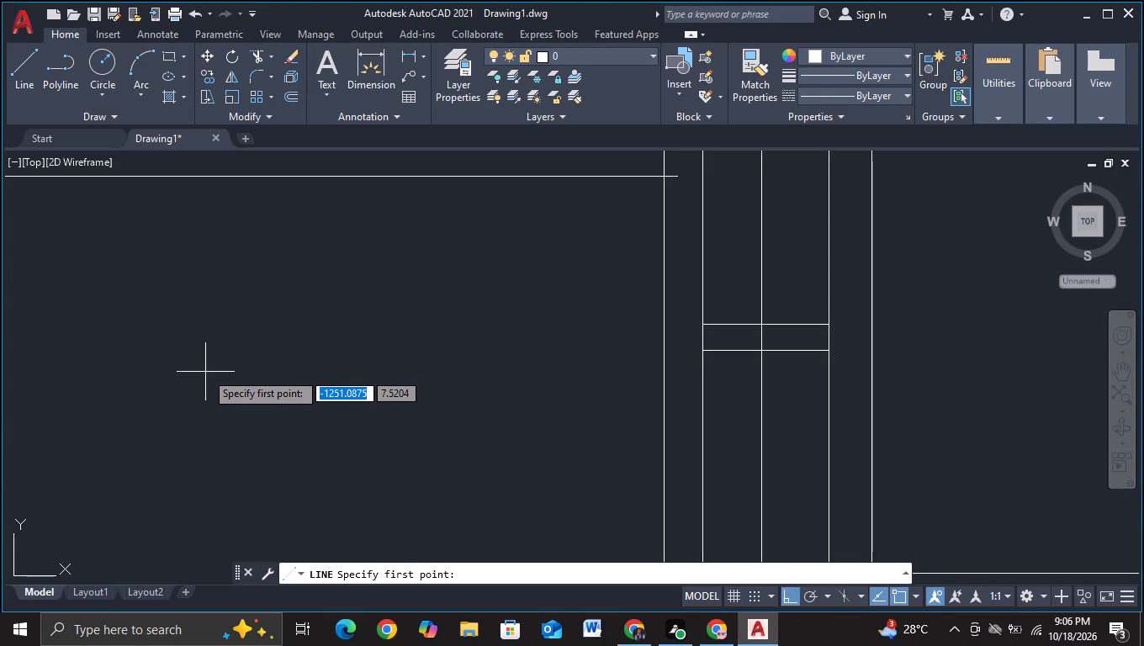
{"action": "scroll", "coordinate": [205, 372], "scroll_direction": "down", "scroll_amount": 1}
{"action": "middle_click_drag", "start_coordinate": [241, 389], "coordinate": [419, 328]}
{"action": "scroll", "coordinate": [421, 328], "scroll_direction": "down", "scroll_amount": 2}
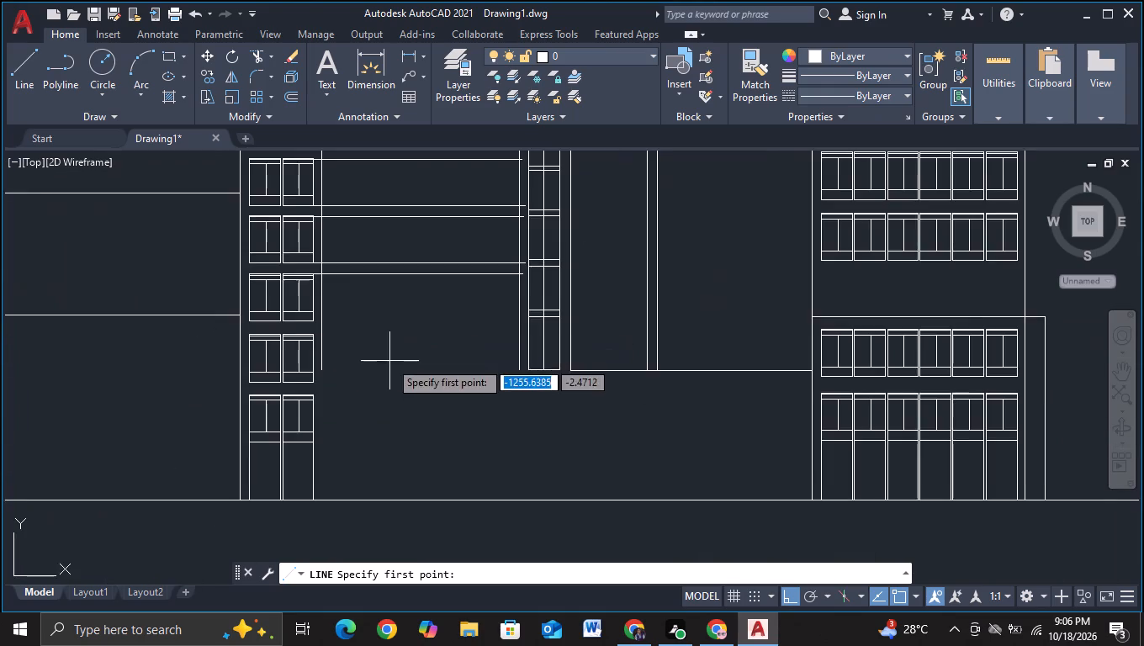
{"action": "middle_click_drag", "start_coordinate": [389, 361], "coordinate": [404, 327]}
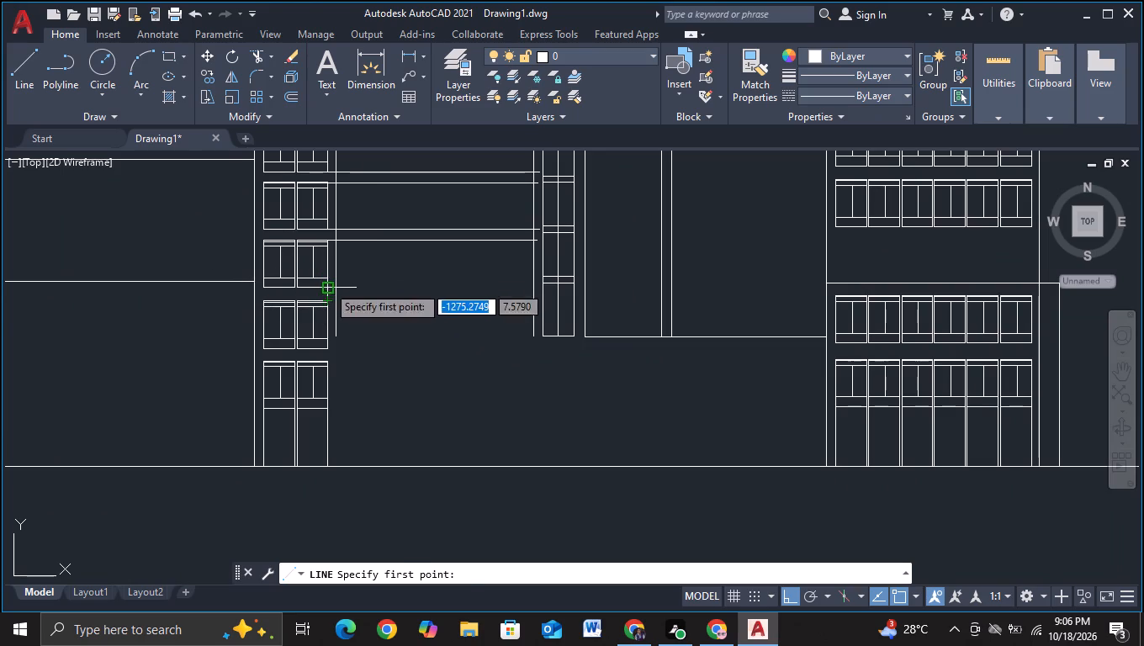
{"action": "left_click", "coordinate": [327, 285]}
{"action": "scroll", "coordinate": [482, 286], "scroll_direction": "up", "scroll_amount": 2}
{"action": "scroll", "coordinate": [612, 284], "scroll_direction": "up", "scroll_amount": 1}
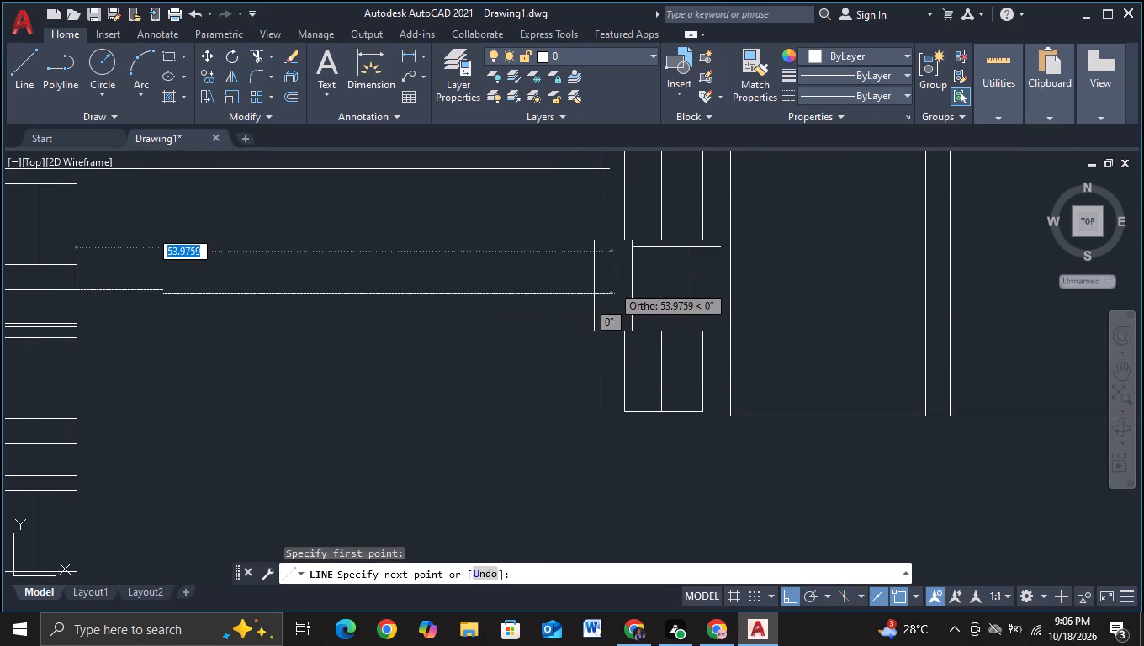
{"action": "left_click", "coordinate": [612, 284]}
{"action": "key", "text": "Escape"}
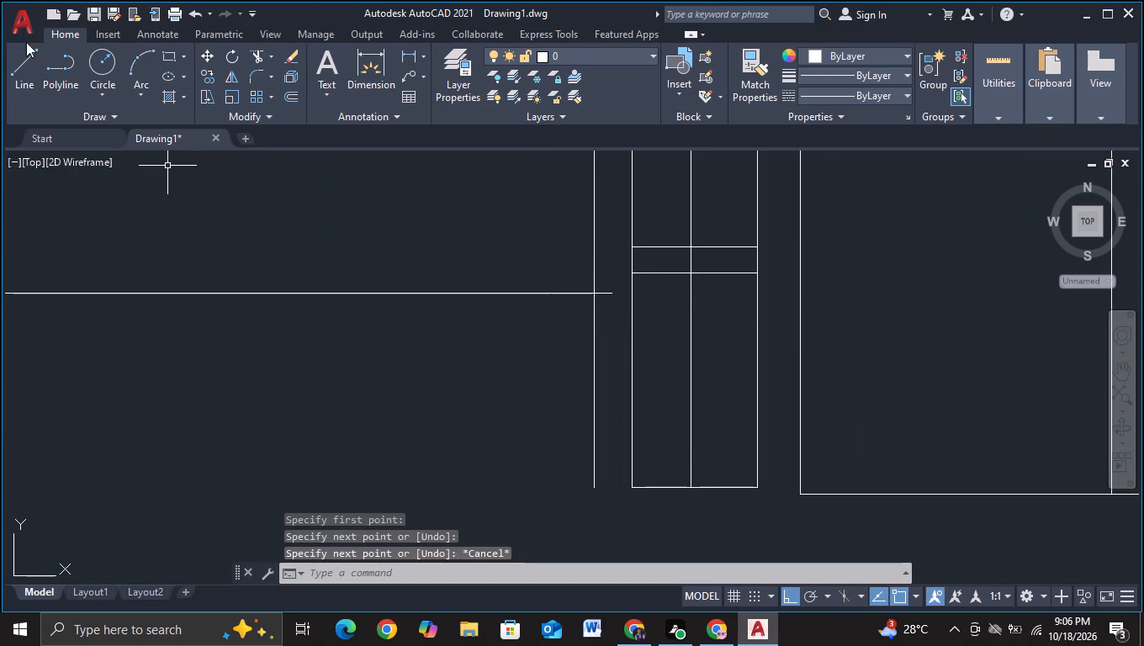
Draw a horizontal line from the fifth window pair's upper outer corner across the central opening, just past the far vertical line.
{"action": "left_click", "coordinate": [26, 58]}
{"action": "middle_click_drag", "start_coordinate": [182, 395], "coordinate": [366, 208]}
{"action": "scroll", "coordinate": [182, 391], "scroll_direction": "up", "scroll_amount": 1}
{"action": "scroll", "coordinate": [357, 220], "scroll_direction": "down", "scroll_amount": 2}
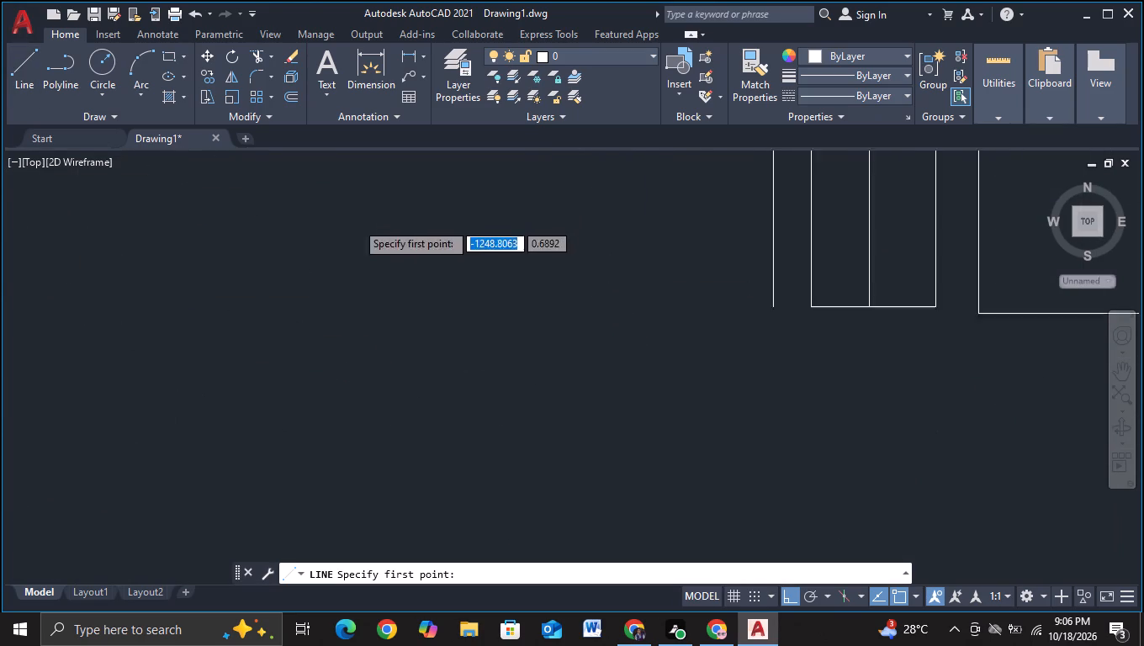
{"action": "middle_click_drag", "start_coordinate": [244, 283], "coordinate": [317, 388]}
{"action": "left_click", "coordinate": [167, 289]}
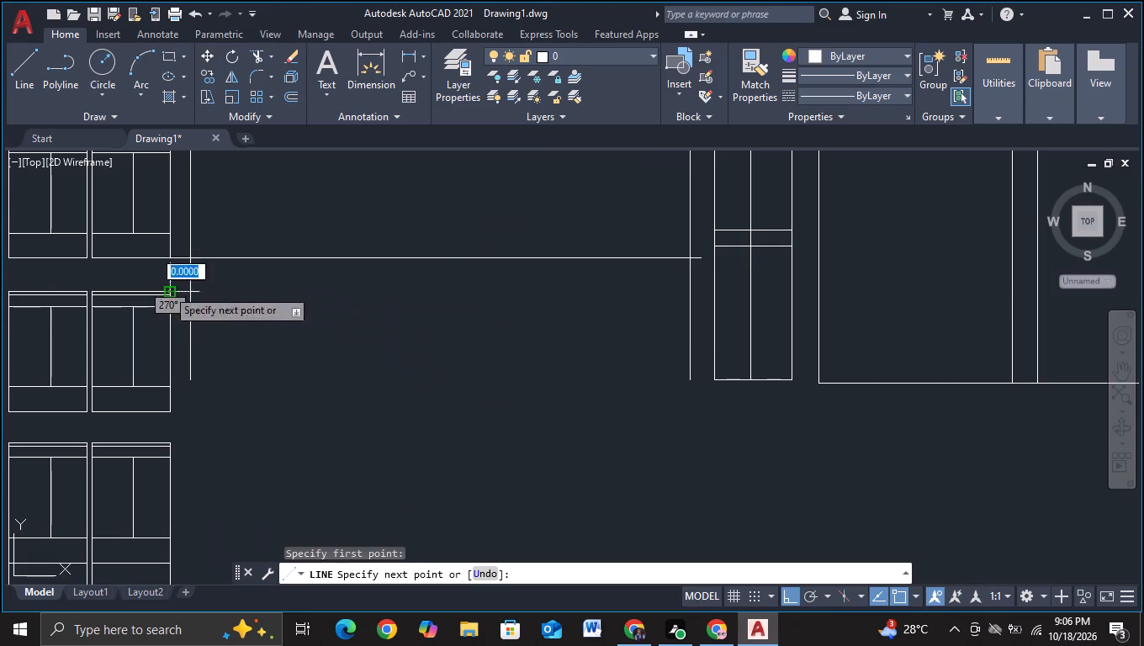
{"action": "scroll", "coordinate": [618, 289], "scroll_direction": "up", "scroll_amount": 1}
{"action": "middle_click_drag", "start_coordinate": [612, 294], "coordinate": [474, 327]}
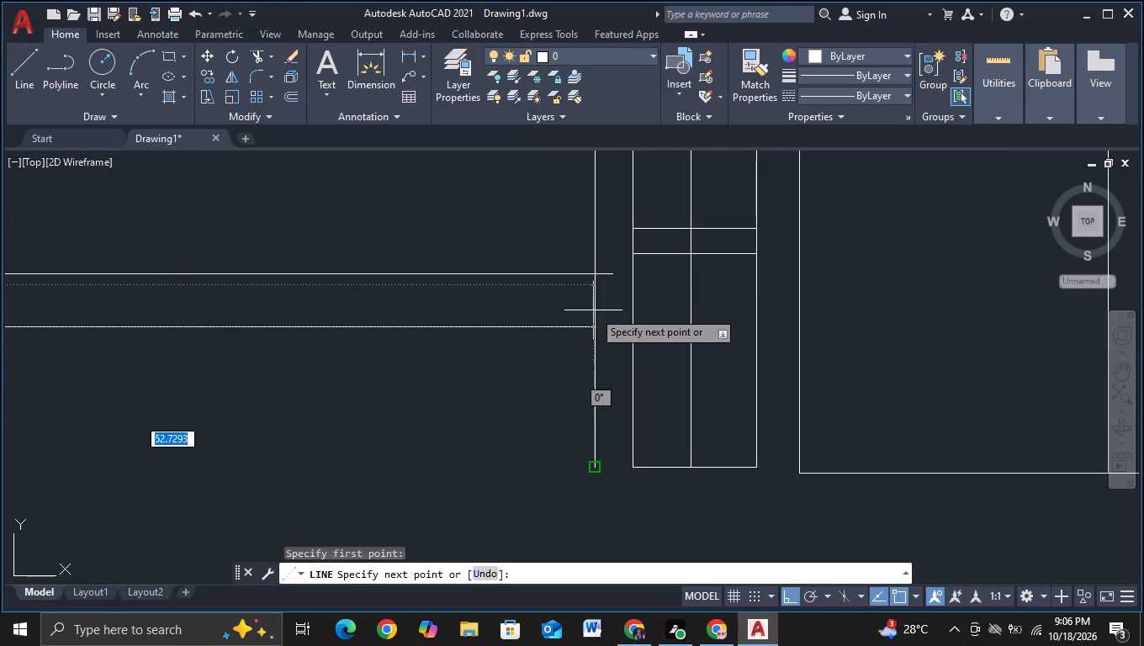
{"action": "left_click", "coordinate": [605, 310]}
{"action": "key", "text": "Escape"}
Draw a horizontal line from the outer end of the fifth window pair's lower inner line, across and just past the central opening.
{"action": "middle_click_drag", "start_coordinate": [414, 389], "coordinate": [495, 362]}
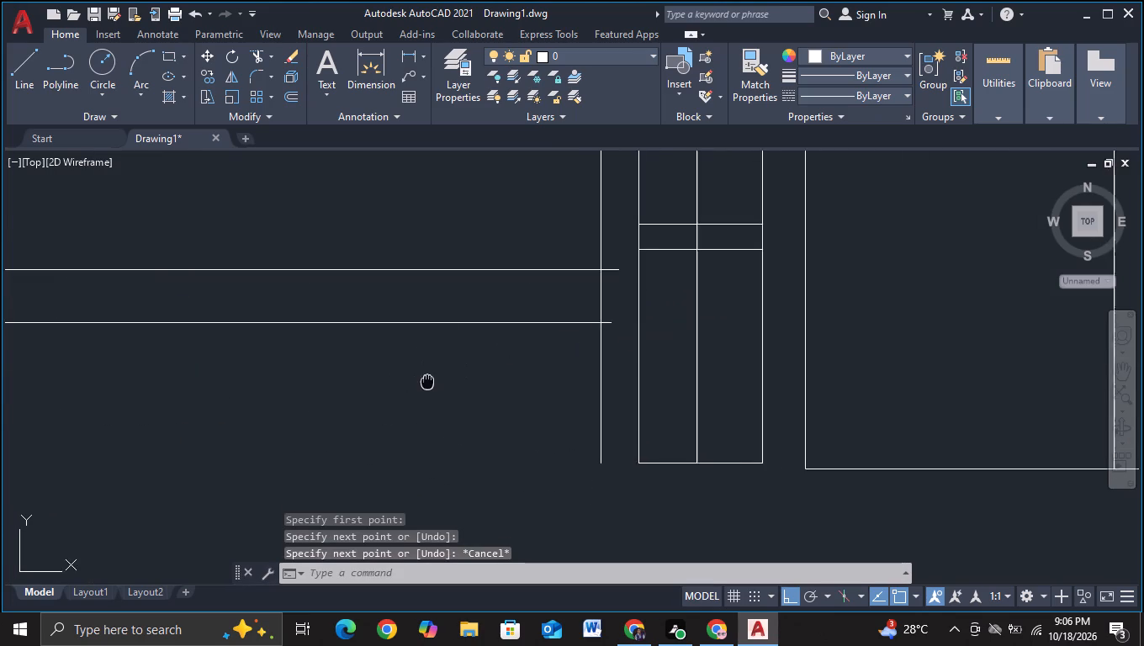
{"action": "middle_click_drag", "start_coordinate": [495, 362], "coordinate": [684, 324]}
{"action": "left_click", "coordinate": [21, 72]}
{"action": "middle_click_drag", "start_coordinate": [202, 356], "coordinate": [301, 247]}
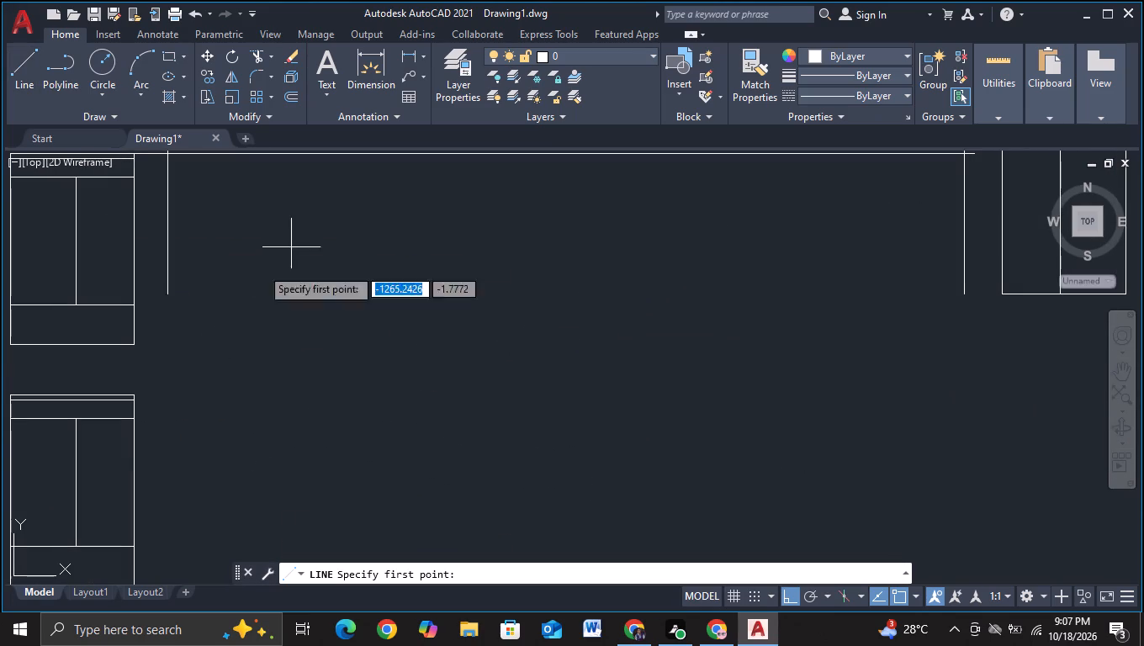
{"action": "left_click", "coordinate": [127, 301]}
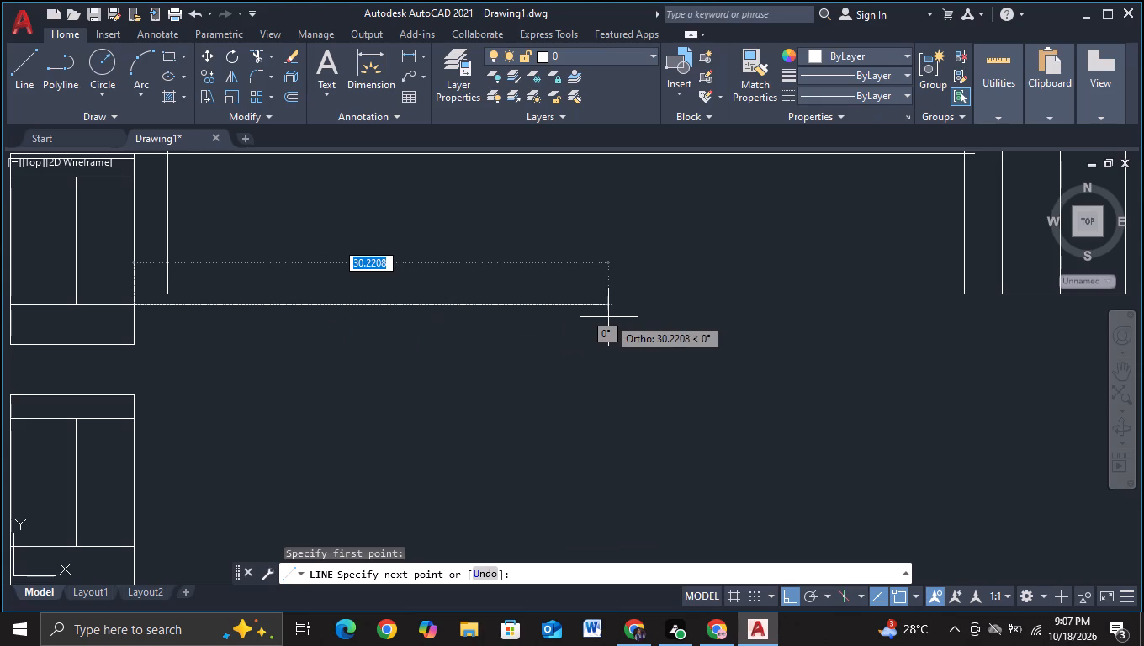
{"action": "middle_click_drag", "start_coordinate": [659, 316], "coordinate": [553, 349]}
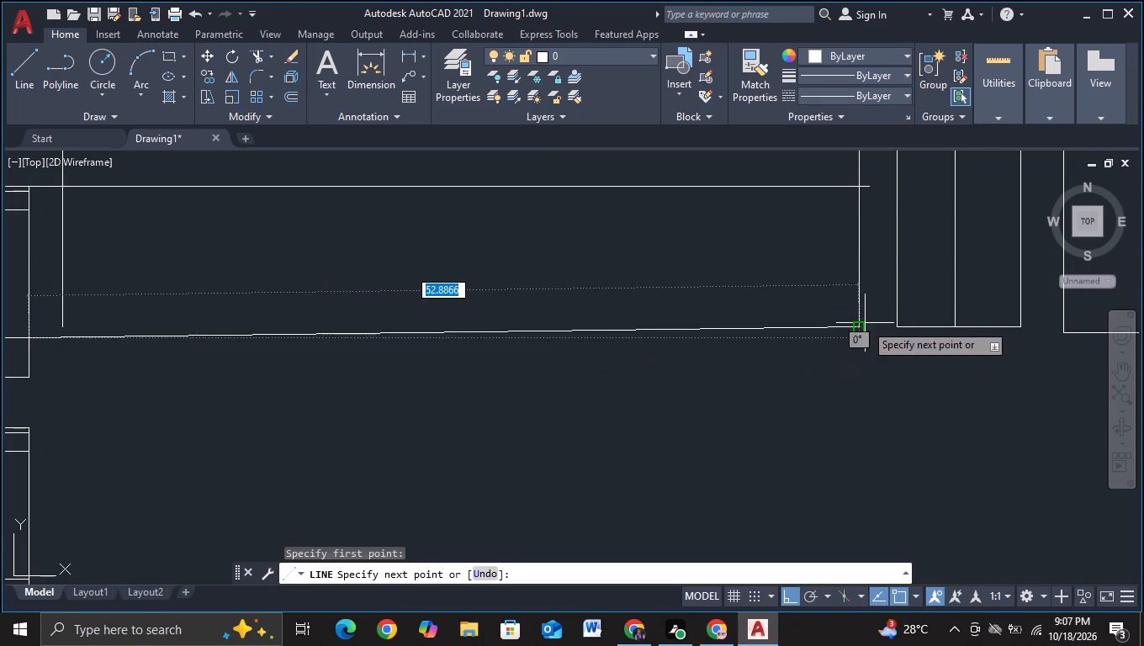
{"action": "left_click", "coordinate": [878, 320]}
{"action": "key", "text": "Escape"}
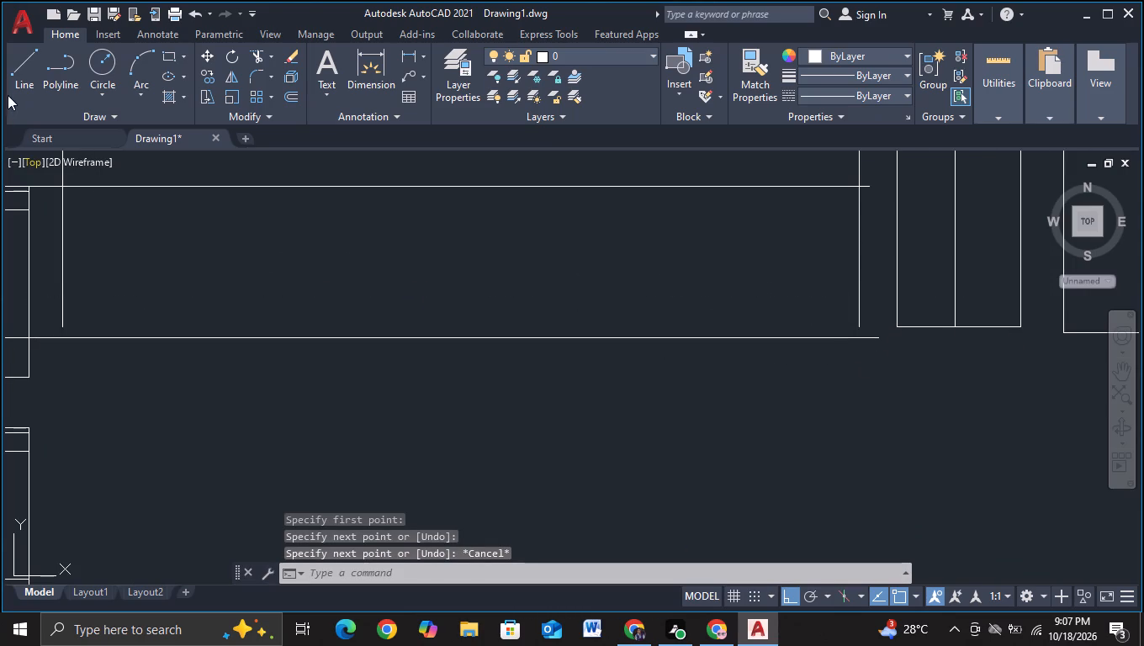
Draw a horizontal line from the fifth window pair's lower outer corner across the central opening, just past the far vertical line.
{"action": "left_click", "coordinate": [27, 80]}
{"action": "left_click", "coordinate": [36, 373]}
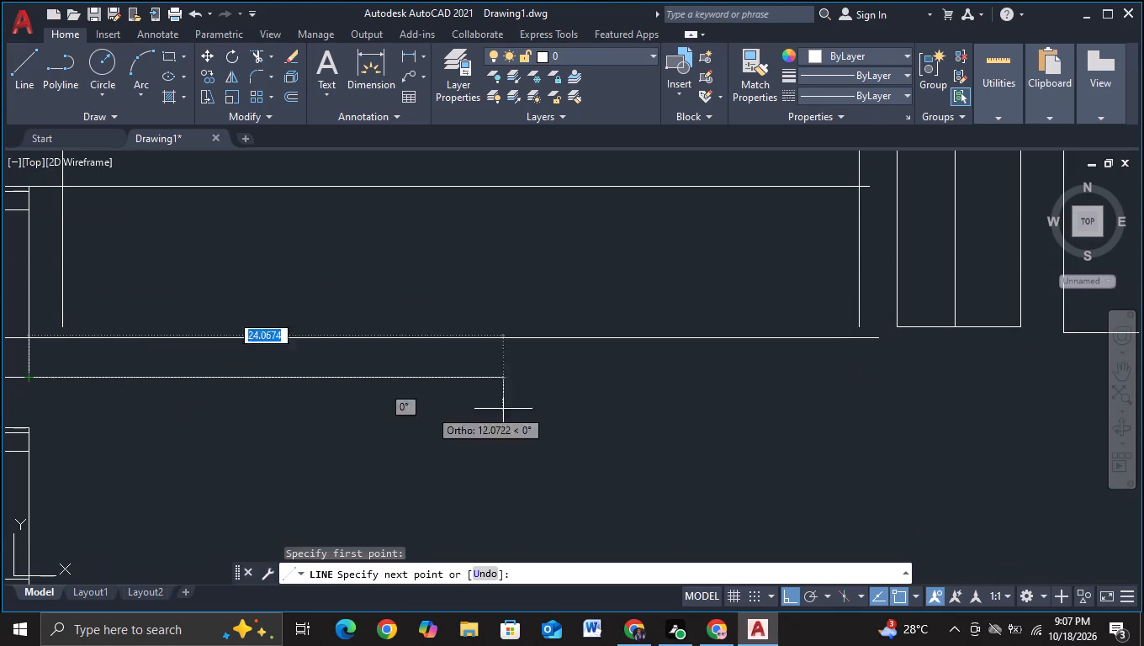
{"action": "left_click", "coordinate": [893, 403]}
{"action": "key", "text": "Escape"}
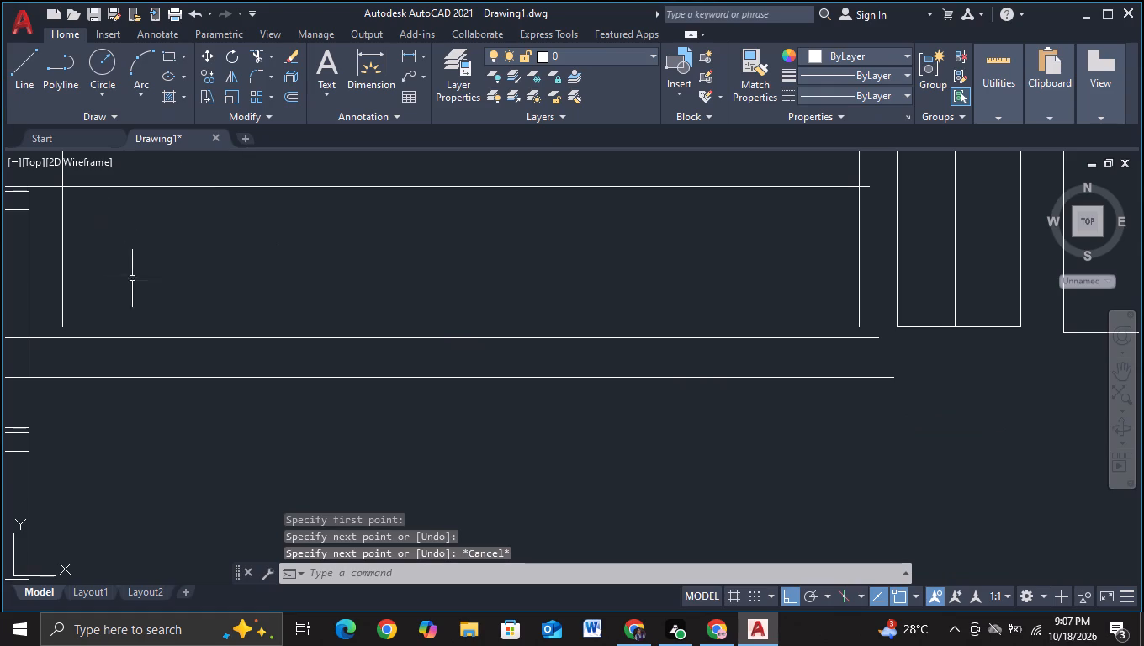
Extend both vertical lines of the central opening down to the lowest horizontal floor line.
{"action": "key", "text": "e"}
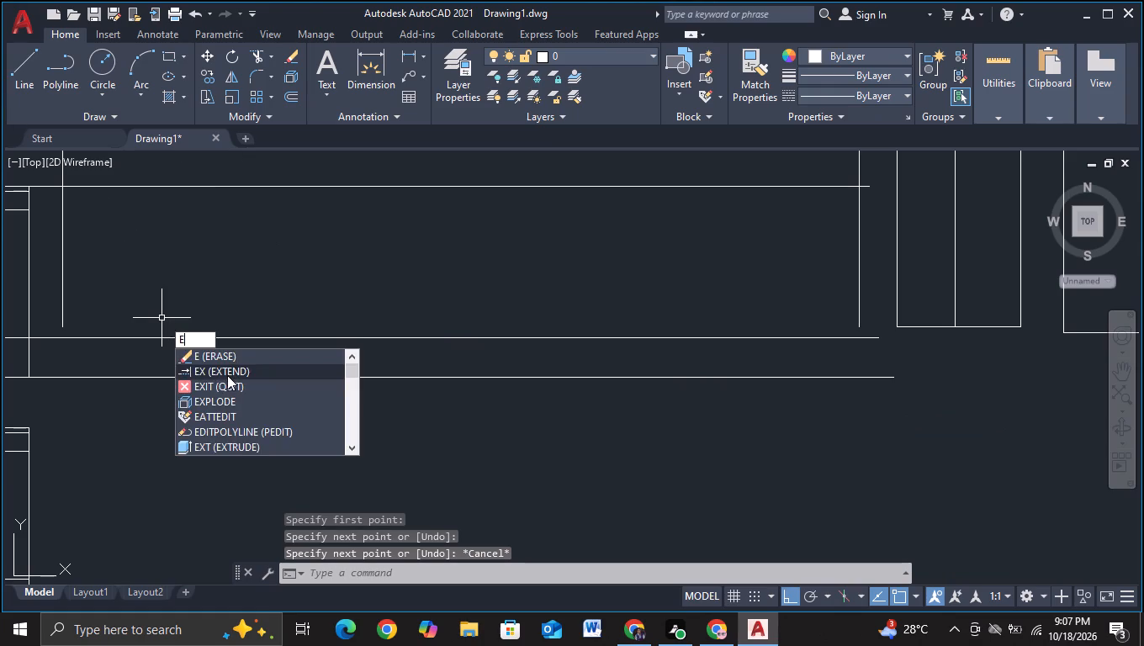
{"action": "left_click", "coordinate": [227, 368]}
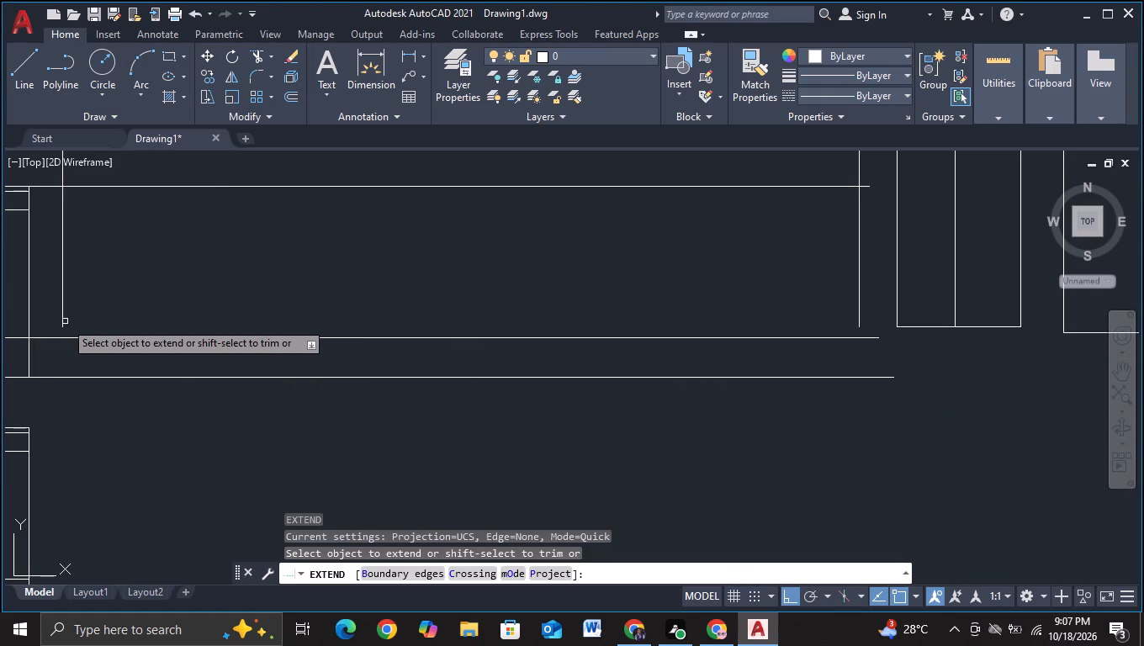
{"action": "left_click", "coordinate": [62, 324]}
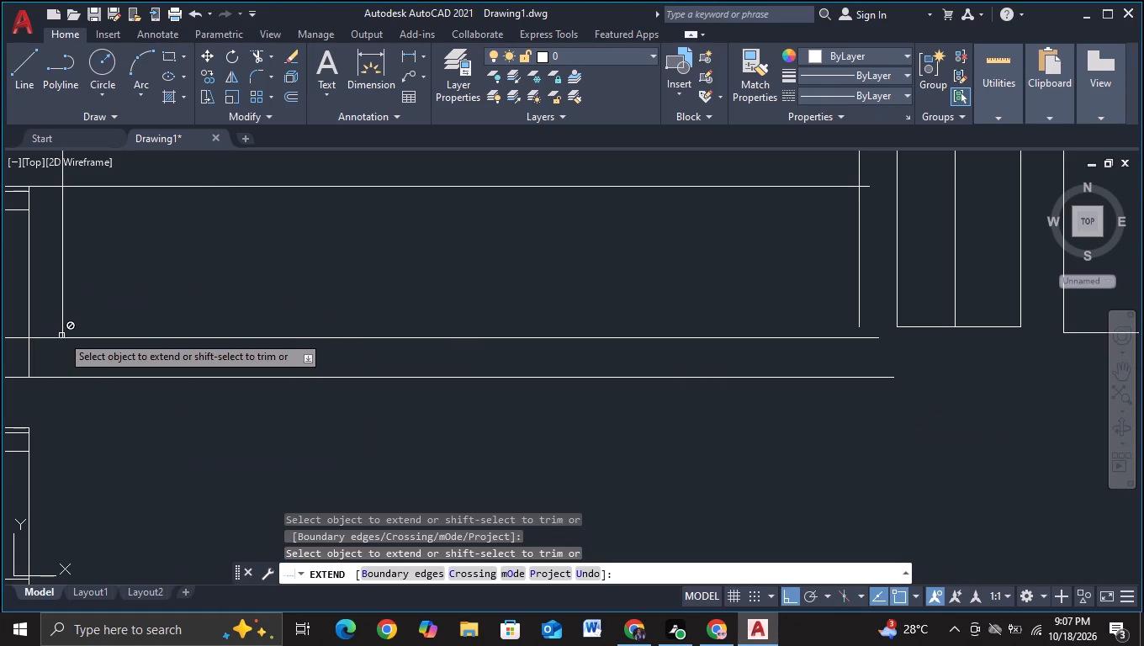
{"action": "left_click", "coordinate": [61, 333]}
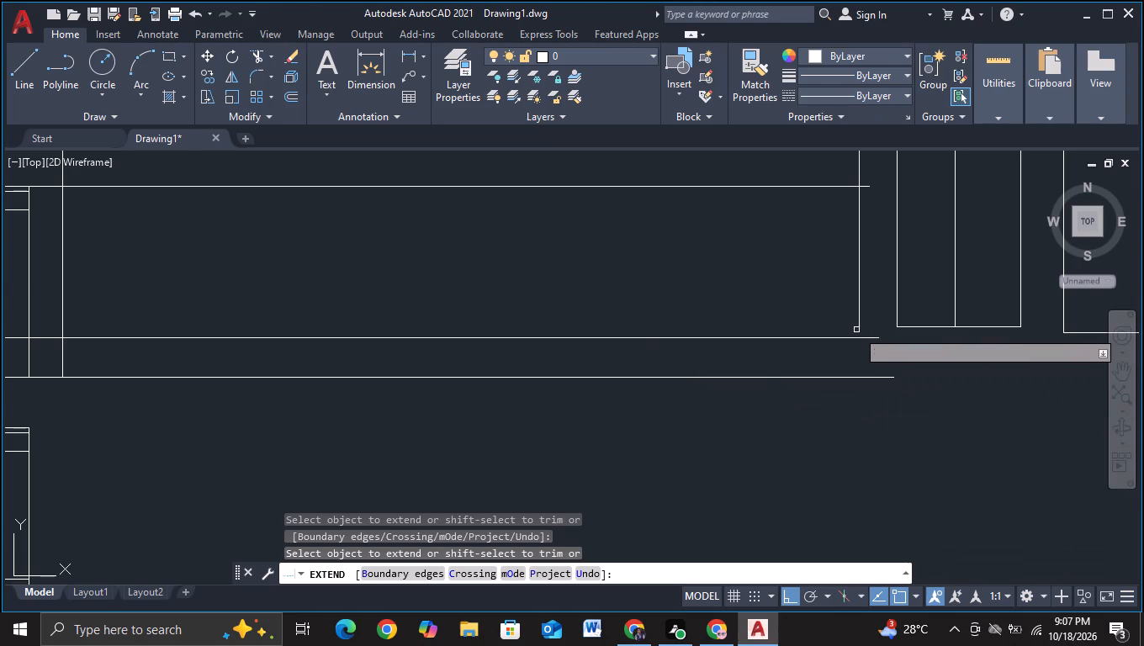
{"action": "left_click", "coordinate": [858, 326]}
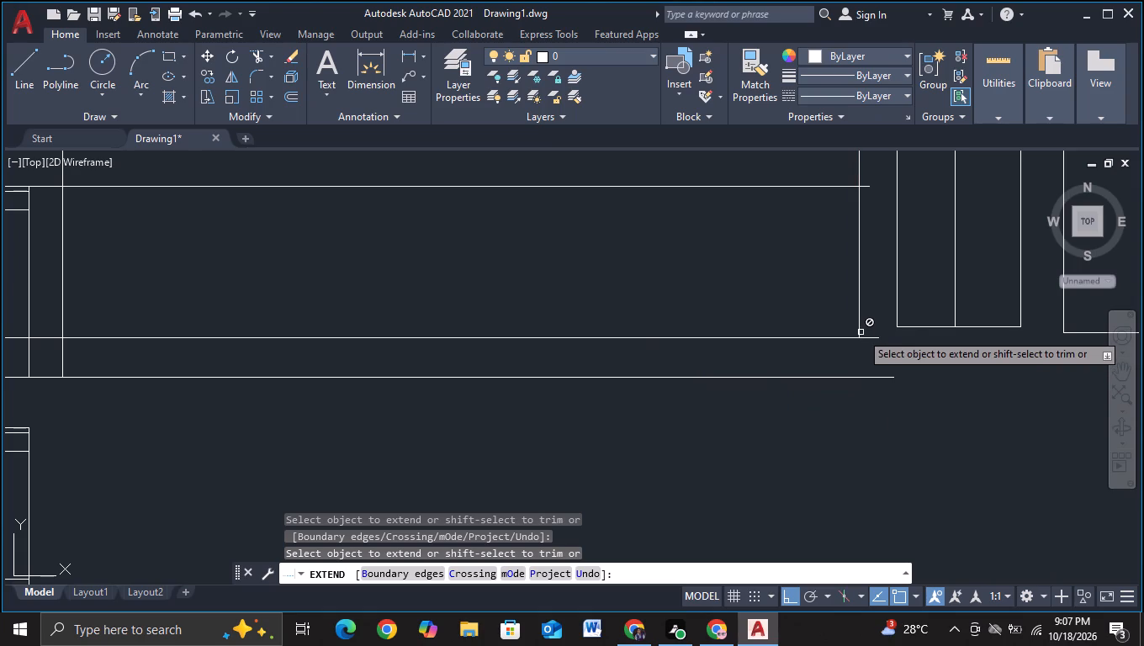
{"action": "left_click", "coordinate": [861, 332]}
{"action": "key", "text": "Escape"}
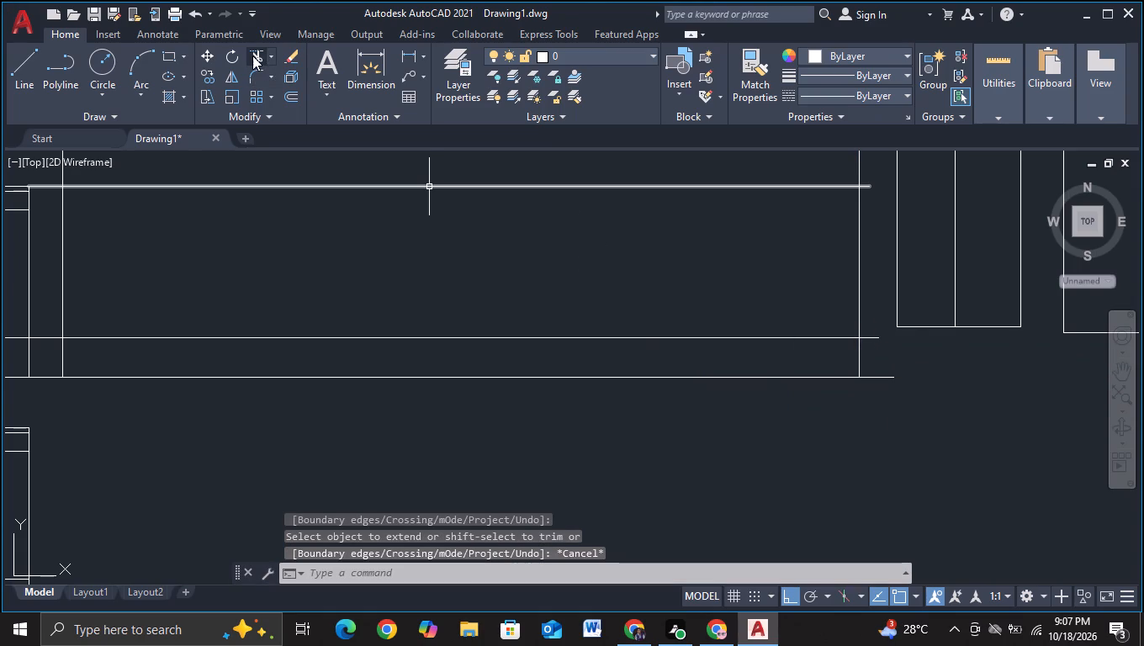
{"action": "key", "text": "Escape"}
{"action": "key", "text": "Escape"}
Trim the overhanging ends of all horizontal floor lines back to the central opening's far vertical line.
{"action": "left_click", "coordinate": [252, 56]}
{"action": "left_click_drag", "start_coordinate": [872, 326], "coordinate": [871, 397]}
{"action": "middle_click_drag", "start_coordinate": [871, 397], "coordinate": [850, 645]}
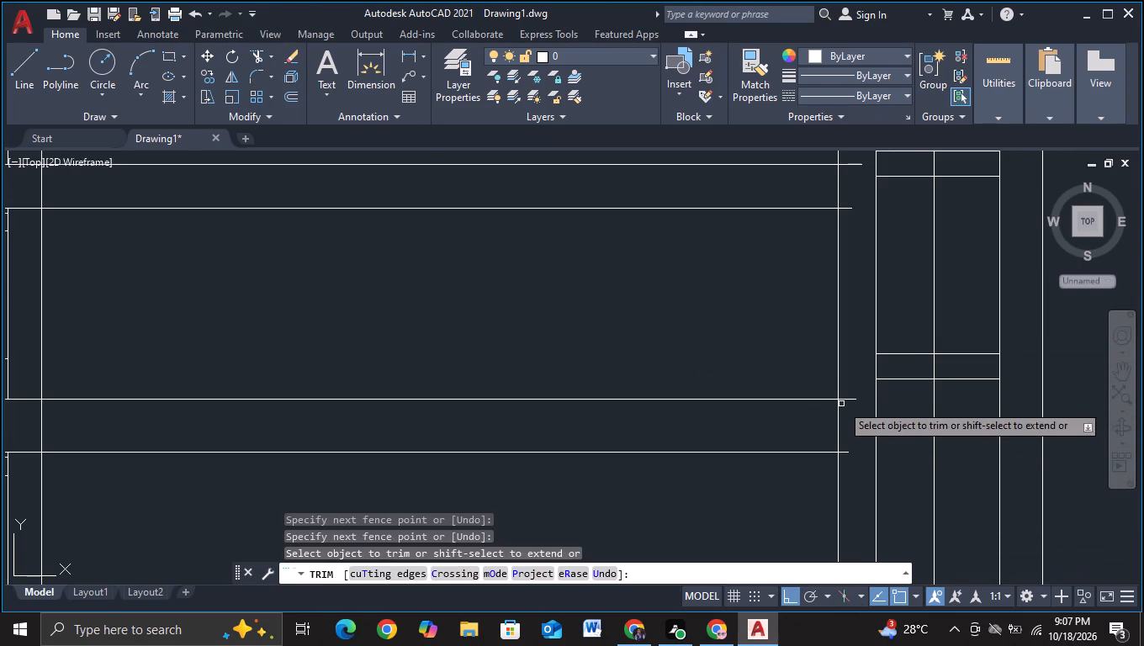
{"action": "left_click", "coordinate": [850, 384]}
{"action": "left_click", "coordinate": [844, 458]}
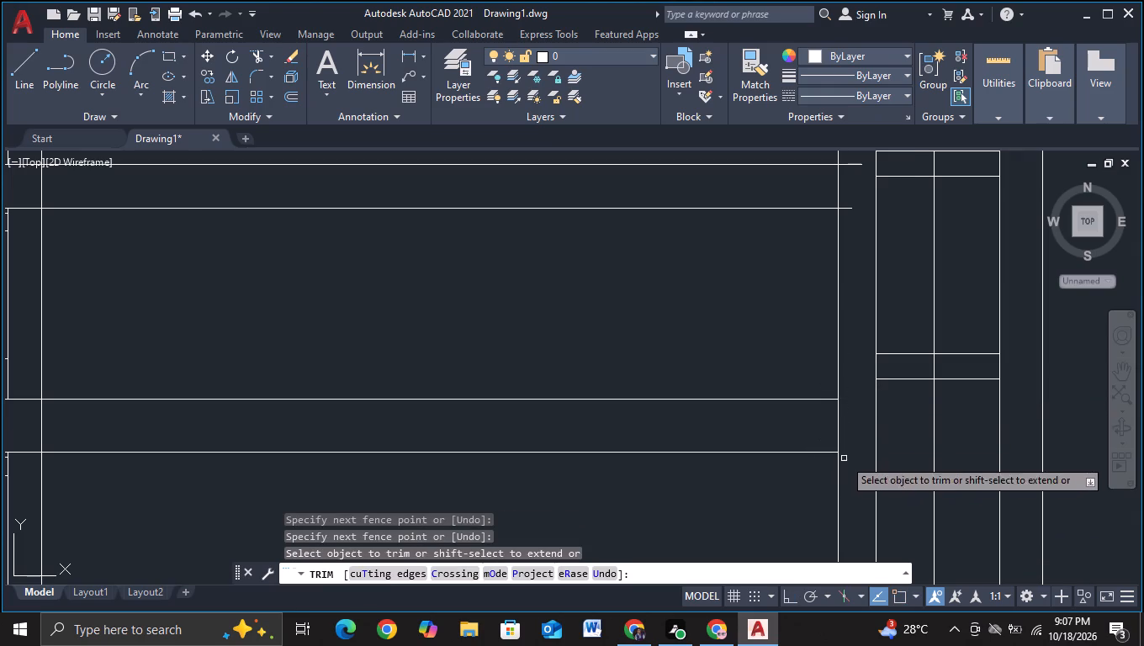
{"action": "middle_click_drag", "start_coordinate": [850, 369], "coordinate": [840, 585]}
{"action": "scroll", "coordinate": [840, 585], "scroll_direction": "up", "scroll_amount": 1}
{"action": "left_click", "coordinate": [838, 363]}
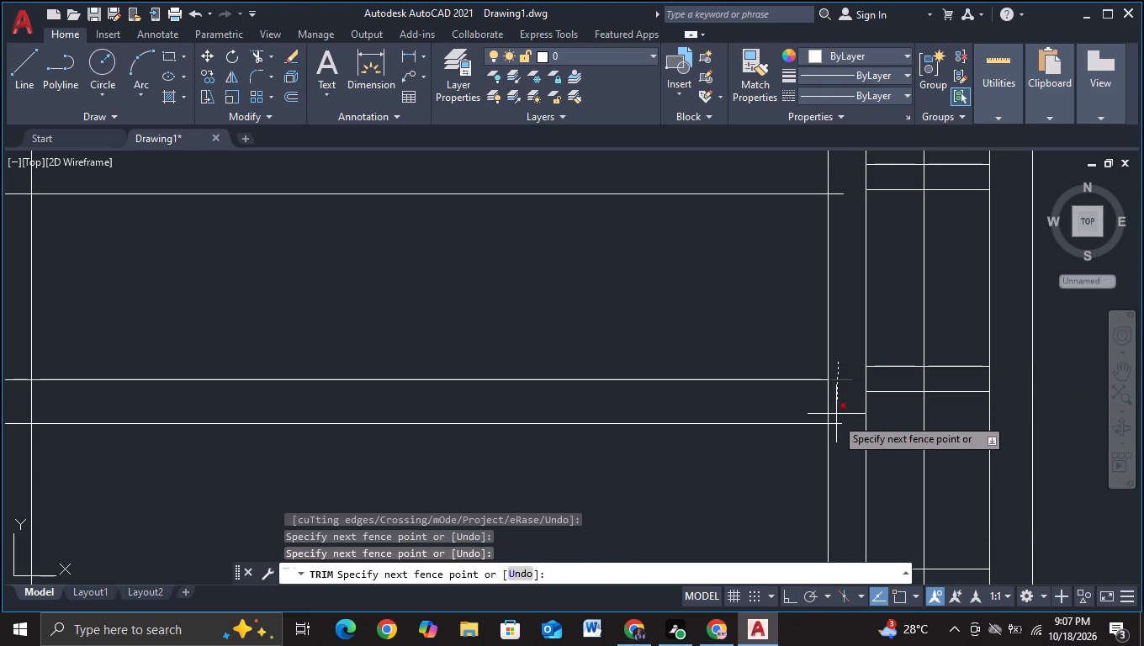
{"action": "left_click", "coordinate": [834, 437]}
{"action": "middle_click_drag", "start_coordinate": [839, 310], "coordinate": [866, 525]}
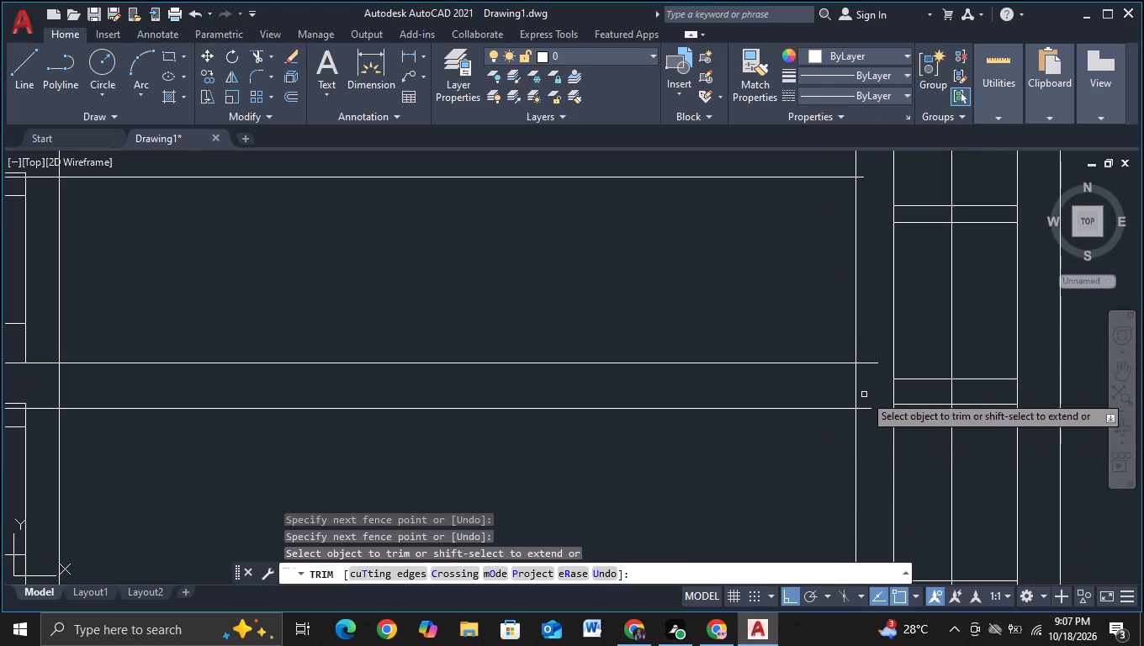
{"action": "left_click", "coordinate": [871, 340]}
{"action": "left_click", "coordinate": [864, 419]}
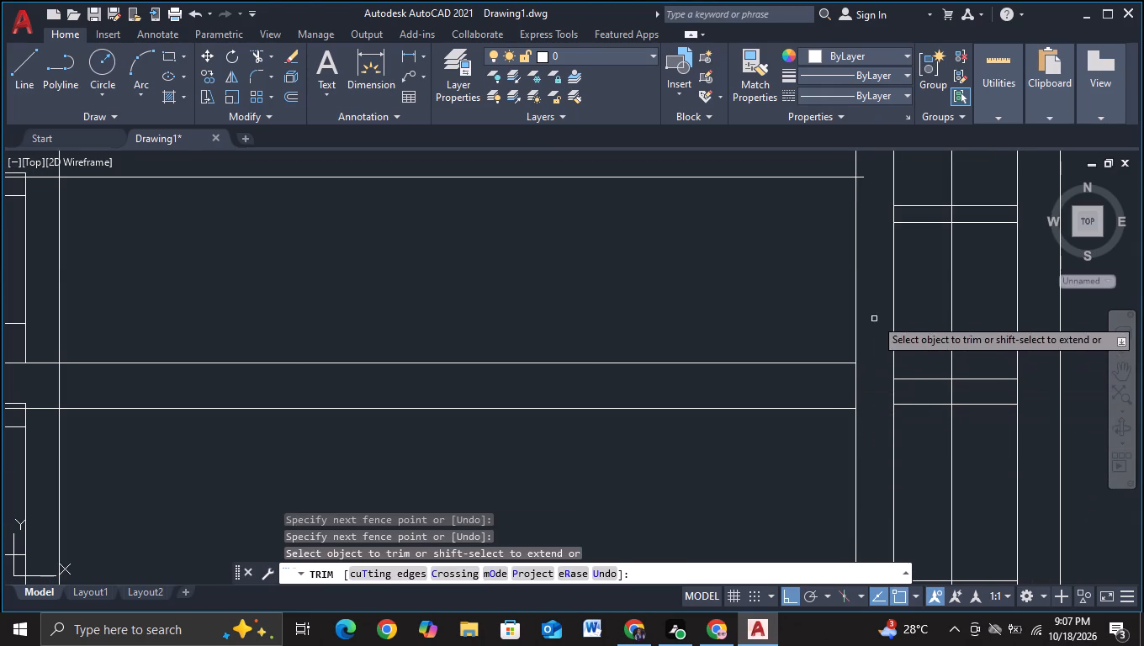
{"action": "middle_click_drag", "start_coordinate": [877, 316], "coordinate": [891, 581]}
{"action": "left_click", "coordinate": [879, 372]}
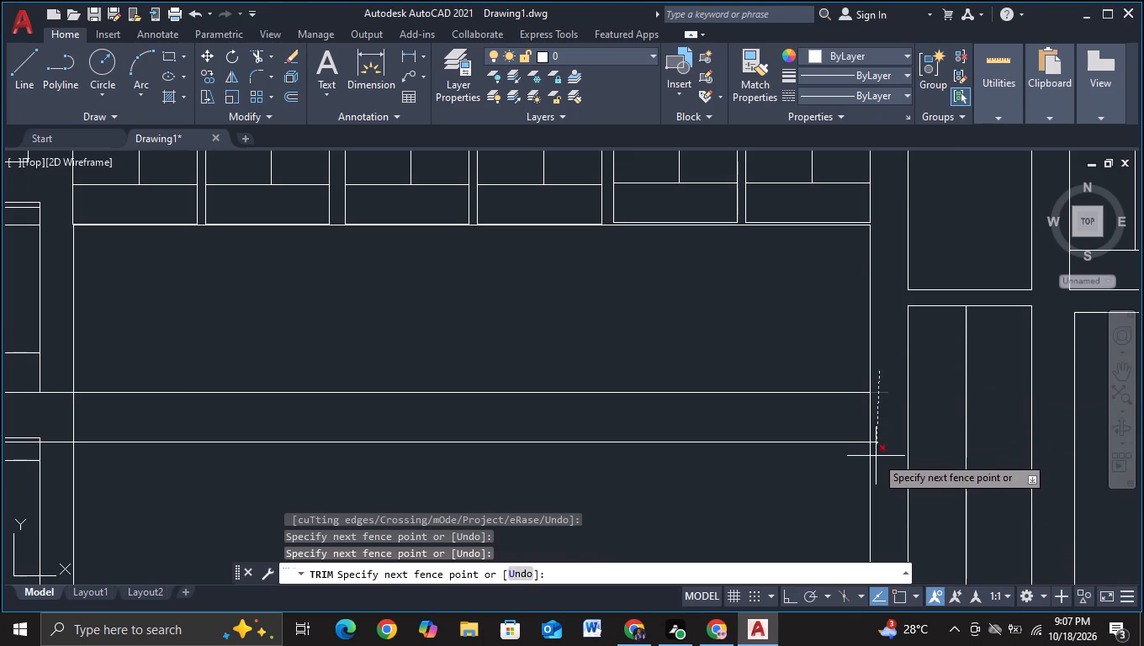
{"action": "left_click", "coordinate": [875, 457]}
Trim the floor-line segments lying between the window pairs and the central opening's near vertical line.
{"action": "scroll", "coordinate": [875, 457], "scroll_direction": "down", "scroll_amount": 1}
{"action": "middle_click_drag", "start_coordinate": [745, 493], "coordinate": [808, 276]}
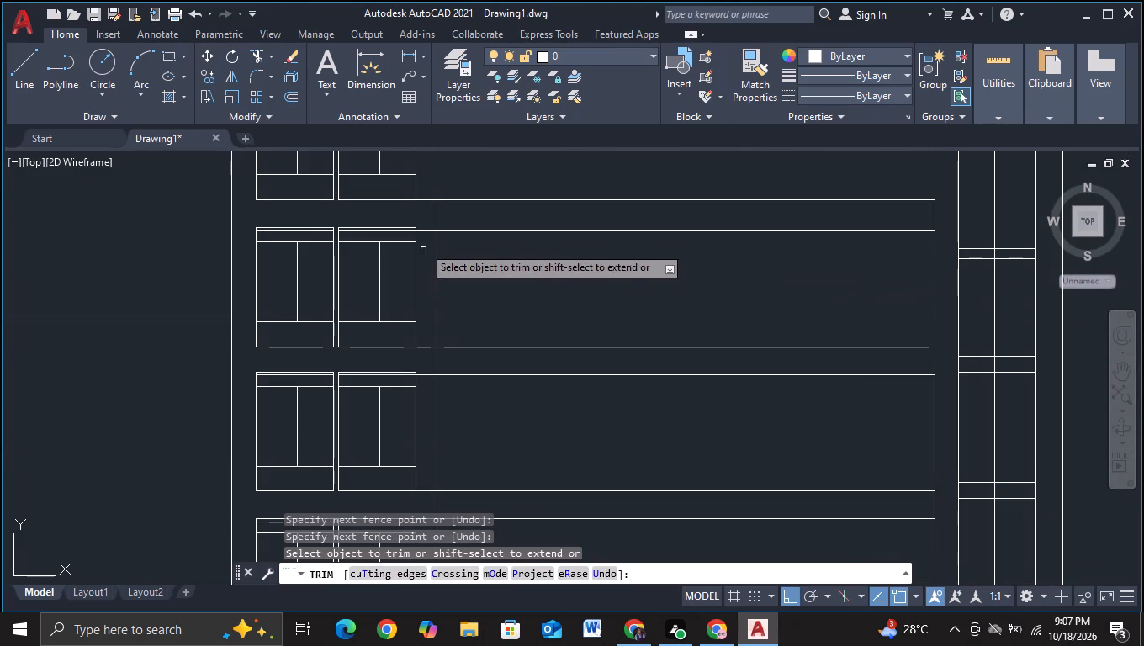
{"action": "left_click", "coordinate": [424, 187]}
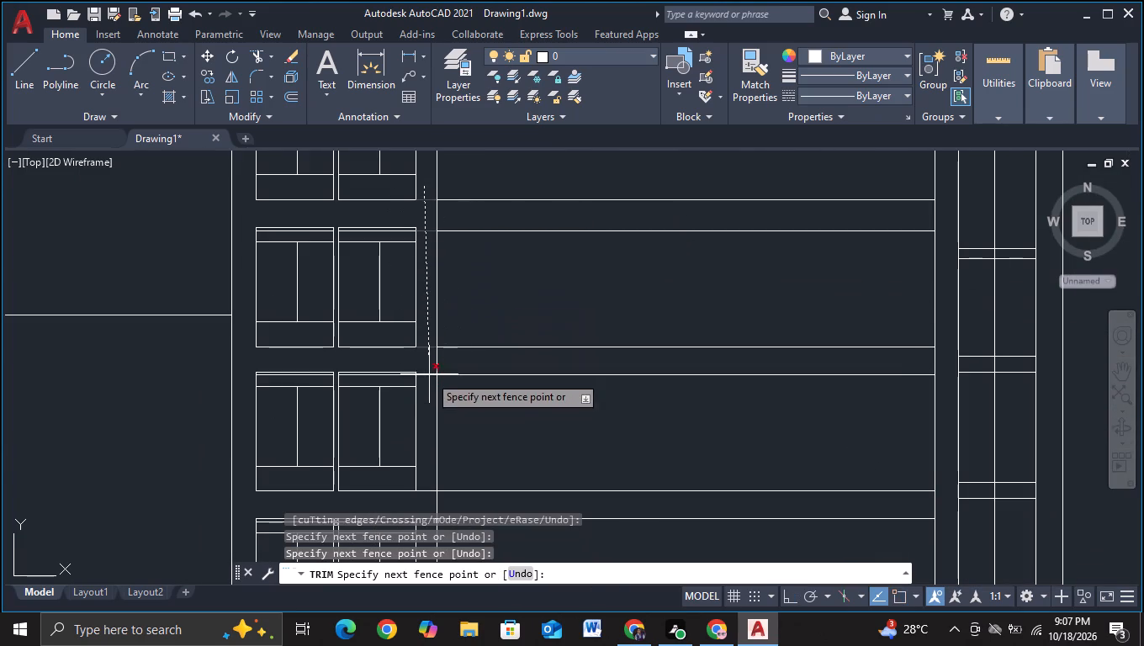
{"action": "middle_click_drag", "start_coordinate": [428, 408], "coordinate": [458, 286]}
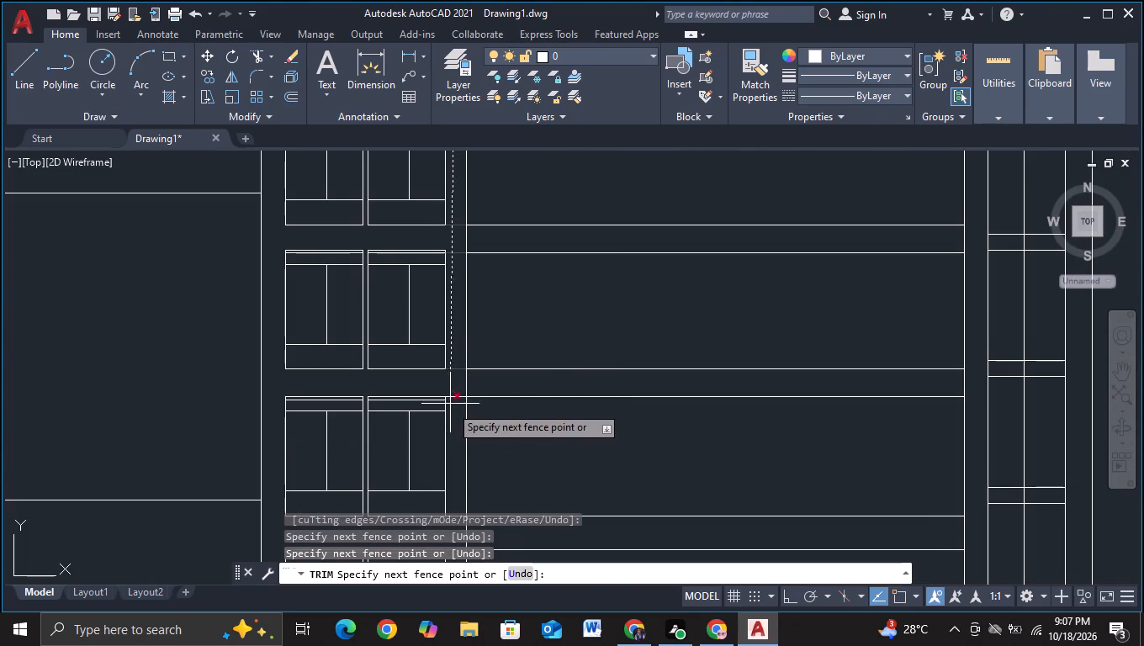
{"action": "middle_click_drag", "start_coordinate": [452, 422], "coordinate": [477, 264]}
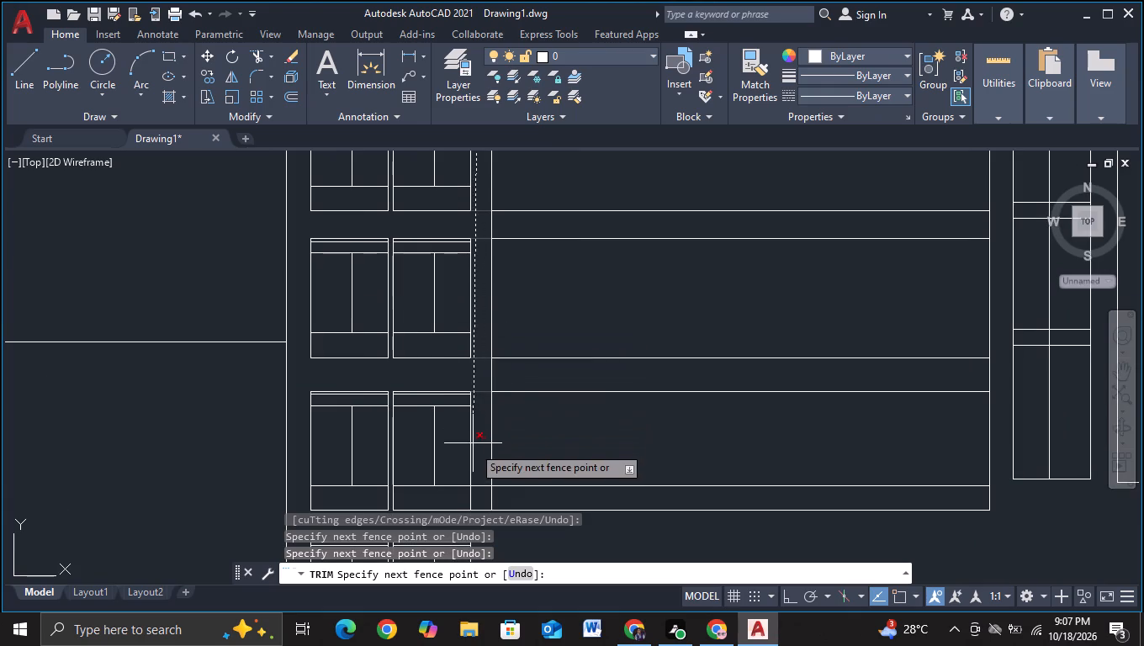
{"action": "middle_click_drag", "start_coordinate": [475, 491], "coordinate": [481, 364]}
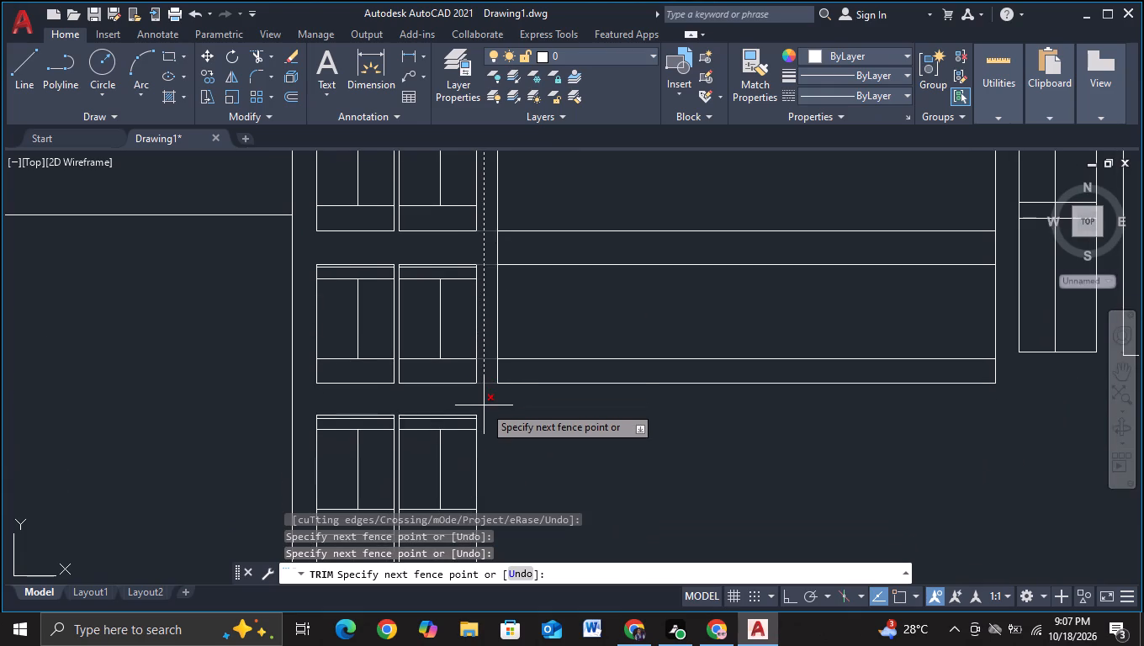
{"action": "left_click", "coordinate": [486, 405]}
{"action": "key", "text": "Escape"}
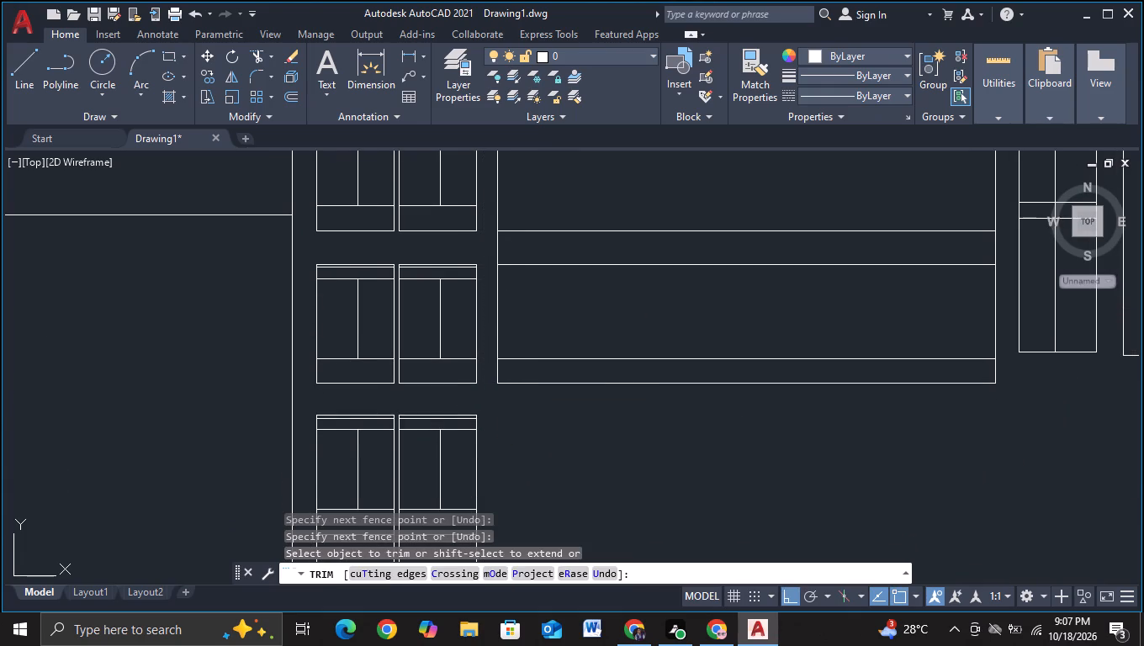
Draw a vertical line from the last upper window's lower inner corner down through the central opening, past the lowest floor line.
{"action": "scroll", "coordinate": [606, 449], "scroll_direction": "down", "scroll_amount": 2}
{"action": "middle_click_drag", "start_coordinate": [650, 453], "coordinate": [562, 462]}
{"action": "middle_click_drag", "start_coordinate": [594, 474], "coordinate": [548, 487]}
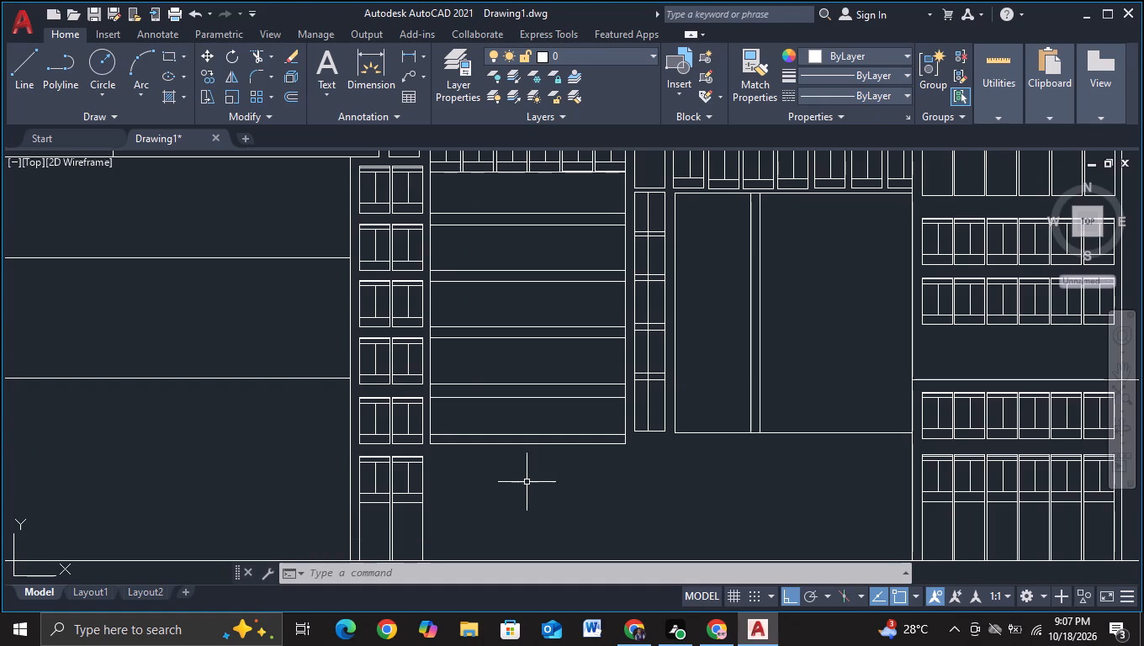
{"action": "left_click", "coordinate": [28, 81]}
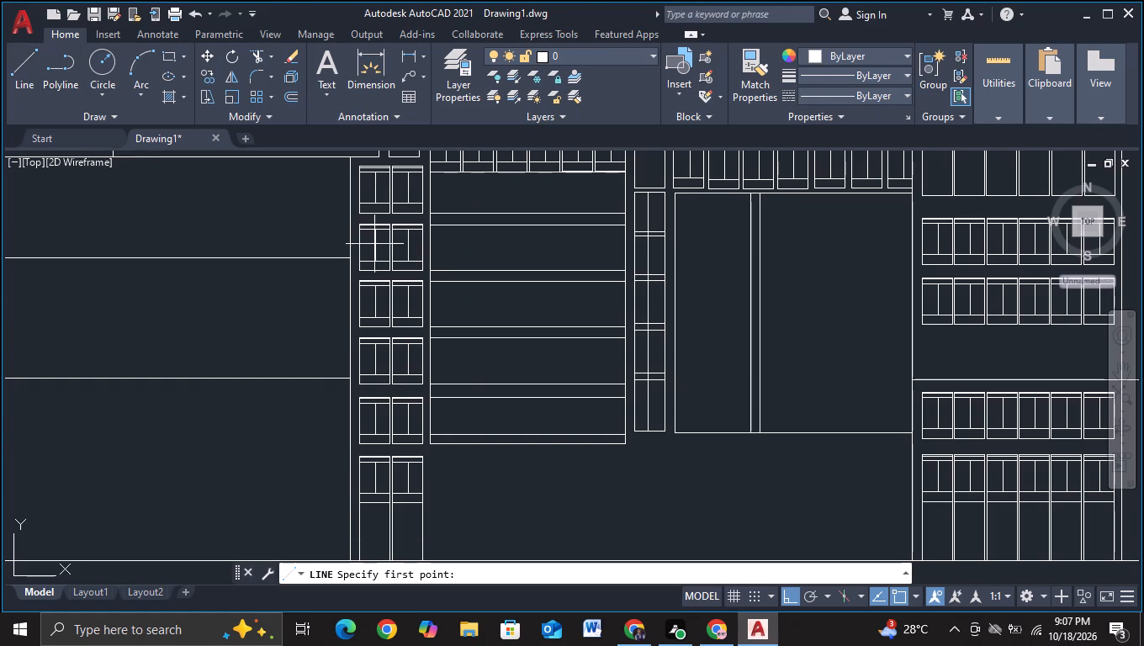
{"action": "left_click", "coordinate": [594, 176]}
{"action": "left_click", "coordinate": [564, 504]}
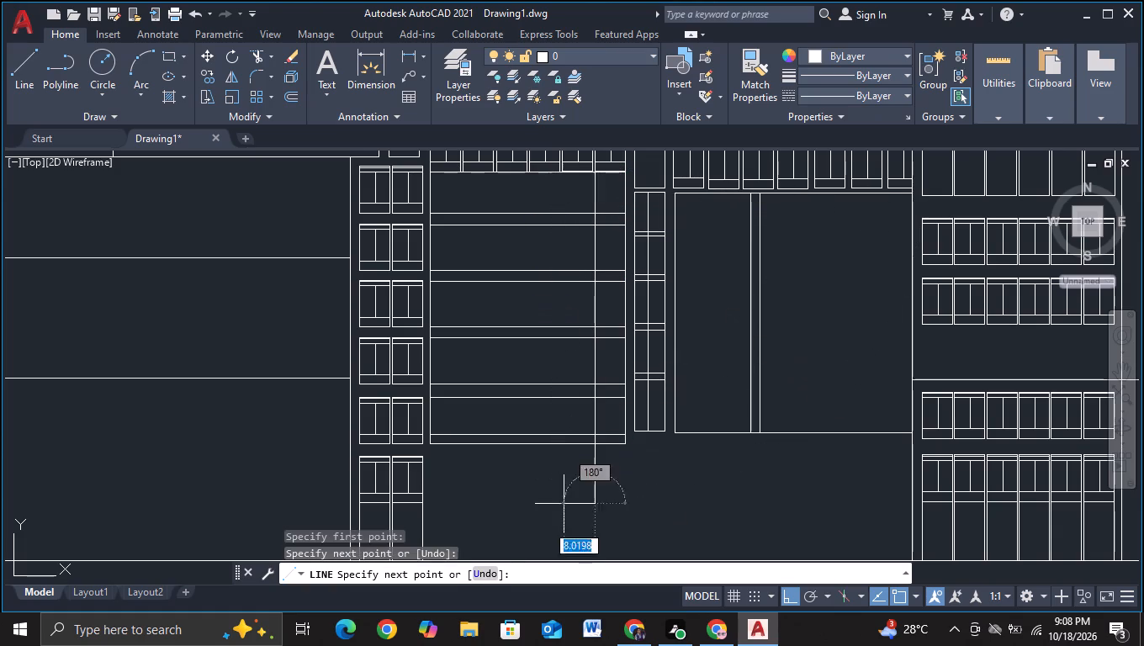
{"action": "key", "text": "Escape"}
Trim the new vertical line's overhang below the central opening's lowest floor line.
{"action": "left_click", "coordinate": [257, 59]}
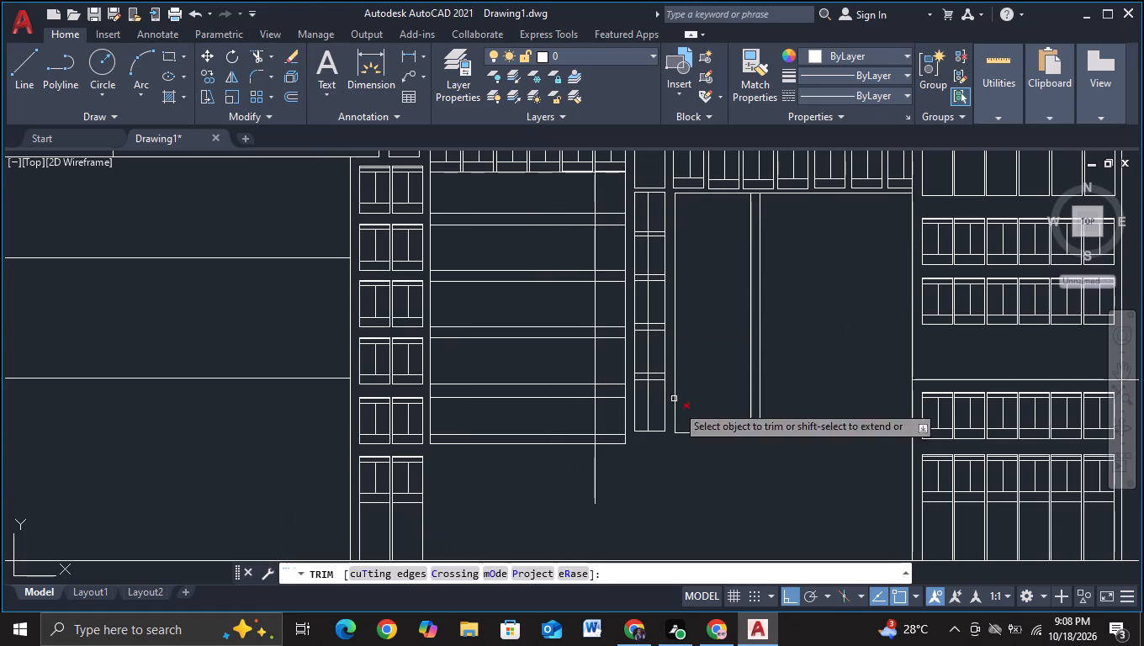
{"action": "left_click_drag", "start_coordinate": [579, 485], "coordinate": [639, 487]}
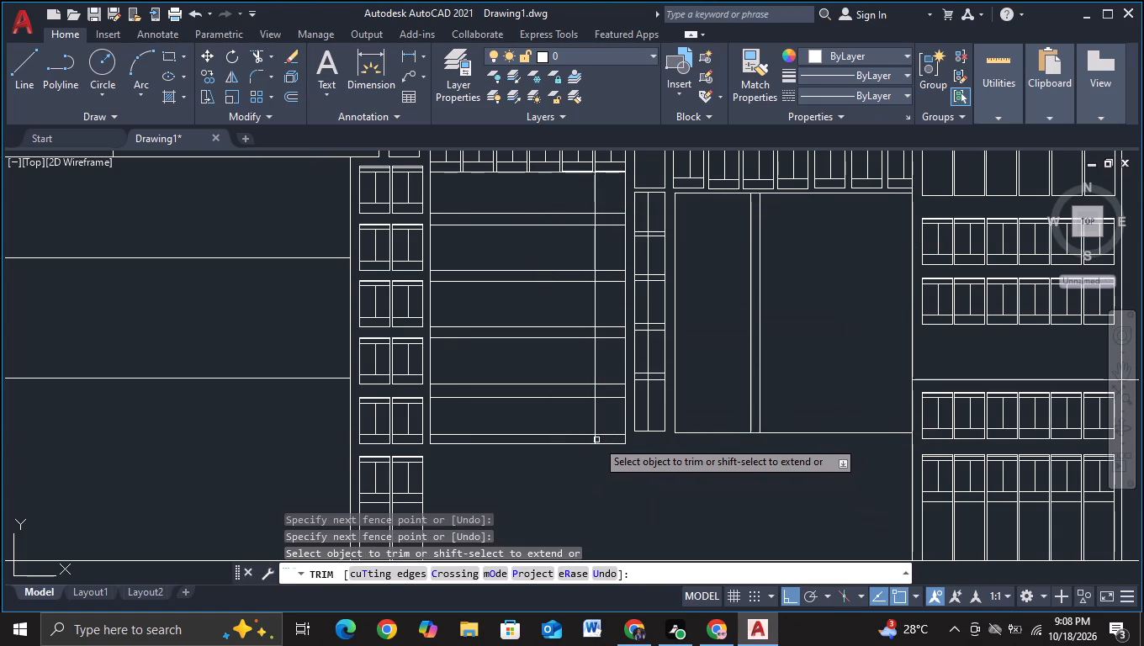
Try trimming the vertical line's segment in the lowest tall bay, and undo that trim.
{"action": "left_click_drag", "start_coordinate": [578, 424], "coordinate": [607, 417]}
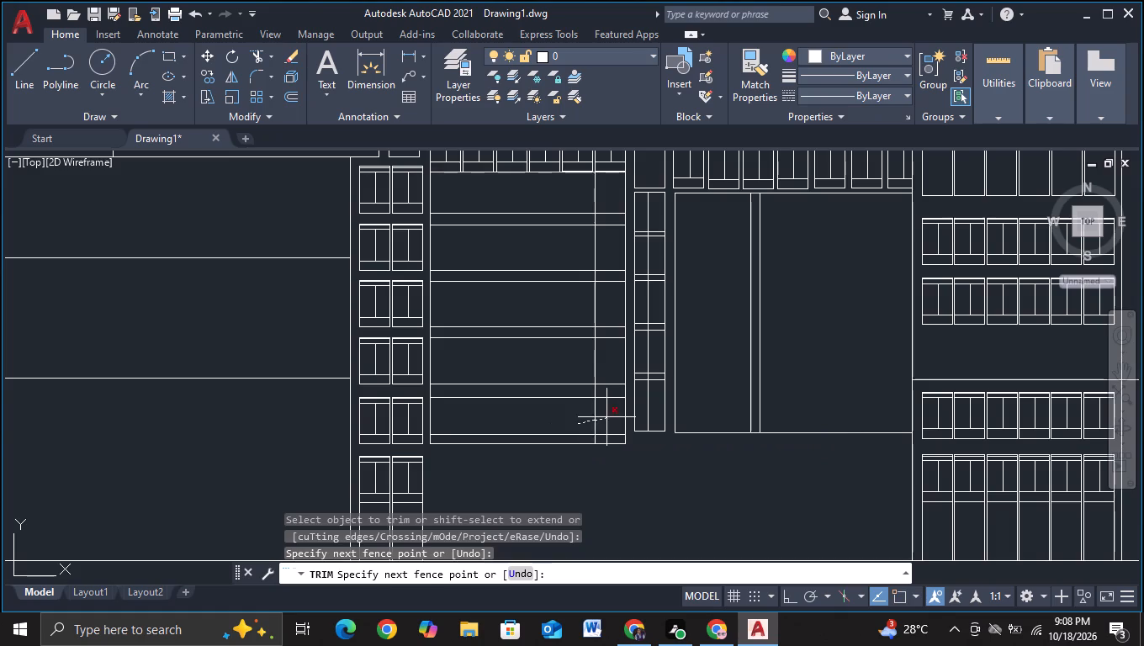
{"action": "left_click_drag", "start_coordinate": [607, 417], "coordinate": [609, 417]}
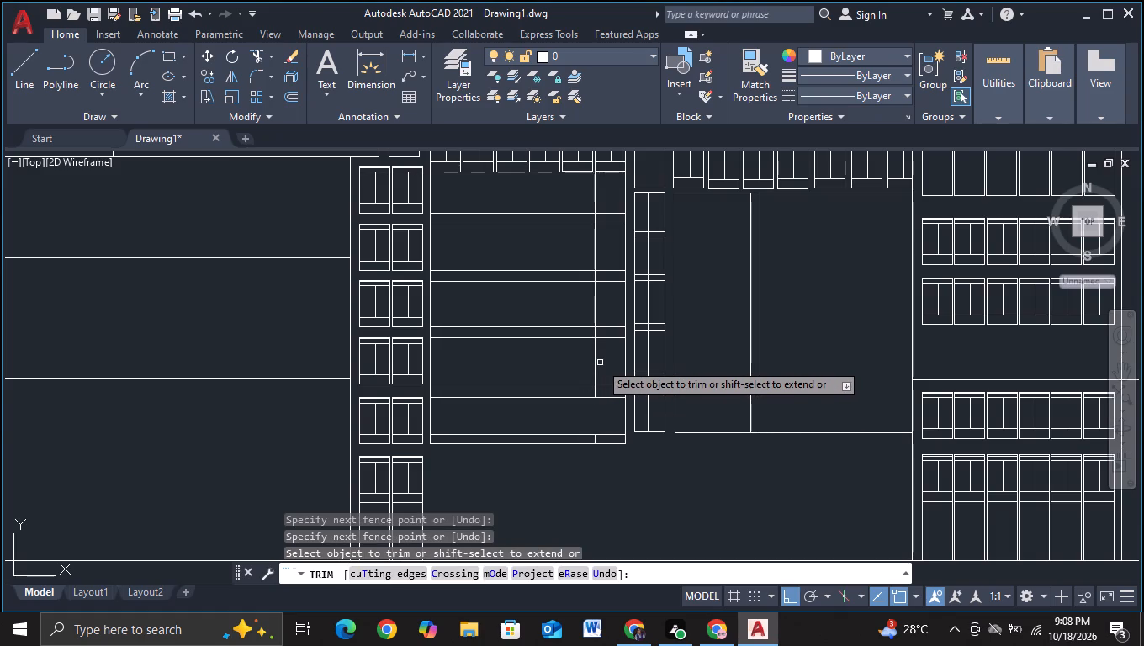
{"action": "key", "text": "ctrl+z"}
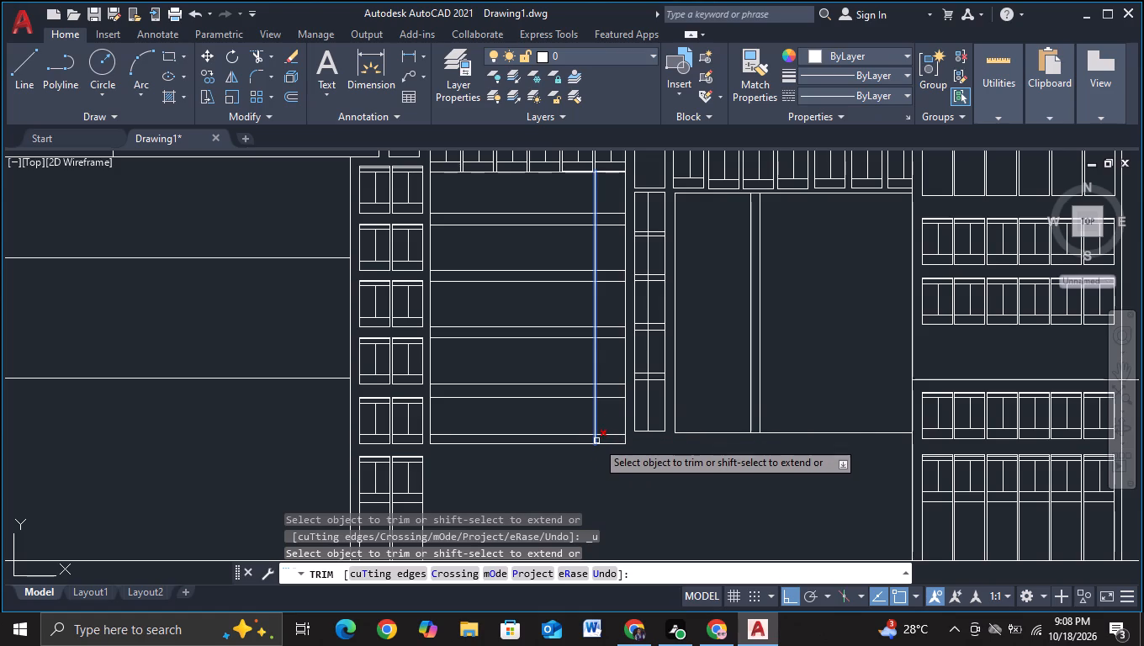
Trim the vertical line out of the bottom band and every tall bay, keeping only its short segments within the four upper floor bands.
{"action": "left_click", "coordinate": [596, 441]}
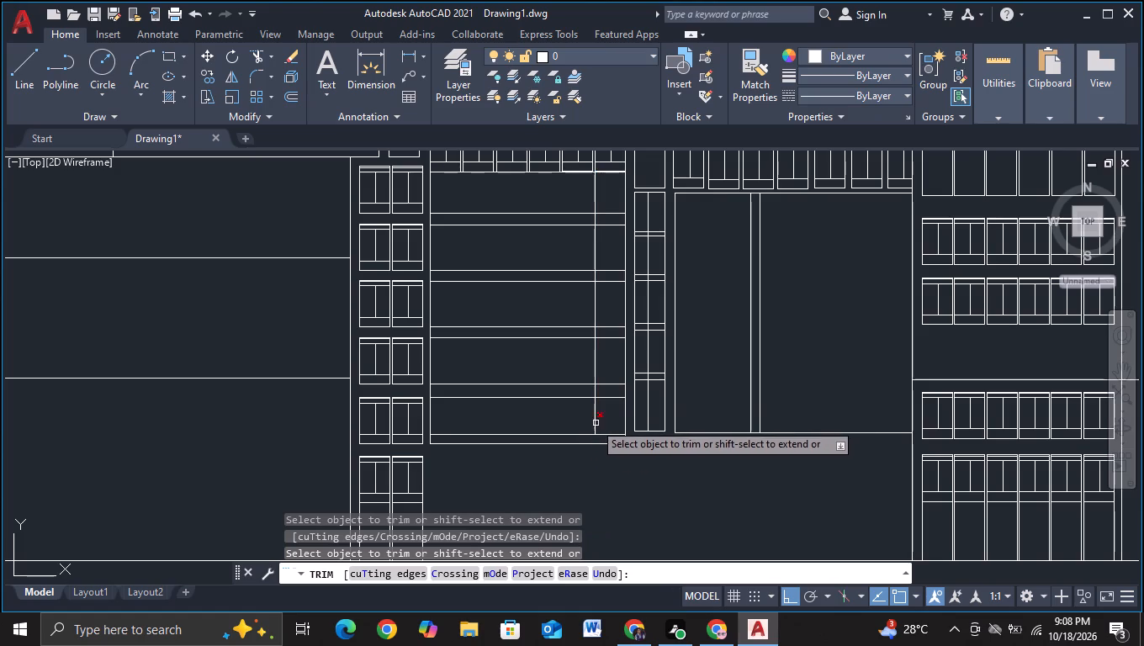
{"action": "left_click_drag", "start_coordinate": [589, 422], "coordinate": [611, 417]}
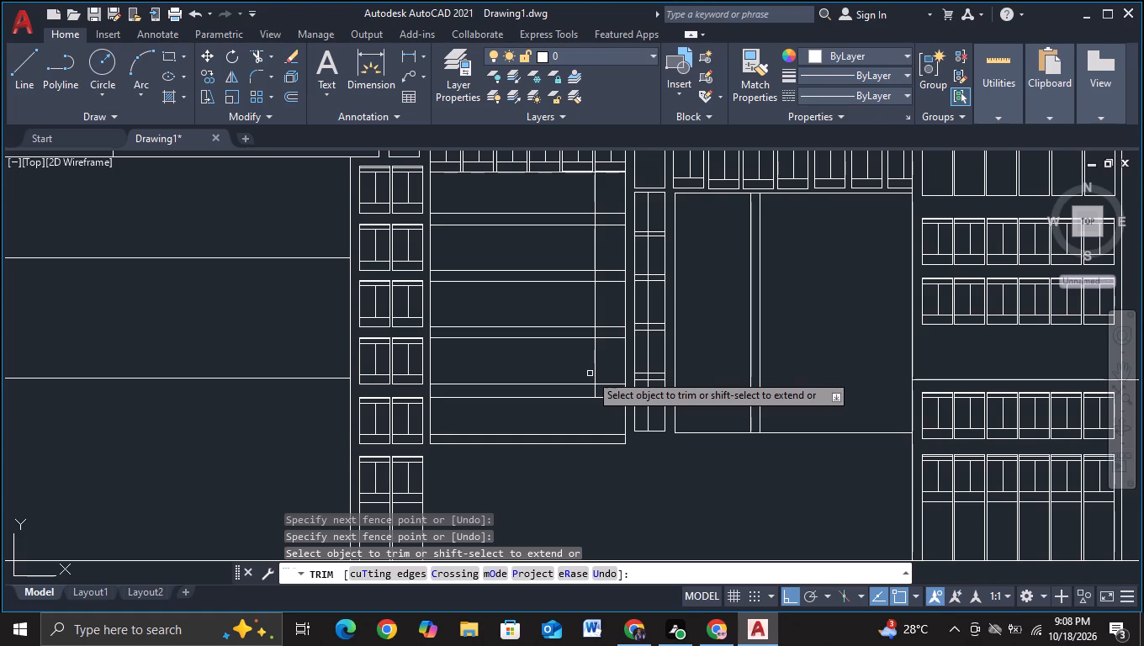
{"action": "left_click_drag", "start_coordinate": [589, 371], "coordinate": [601, 366]}
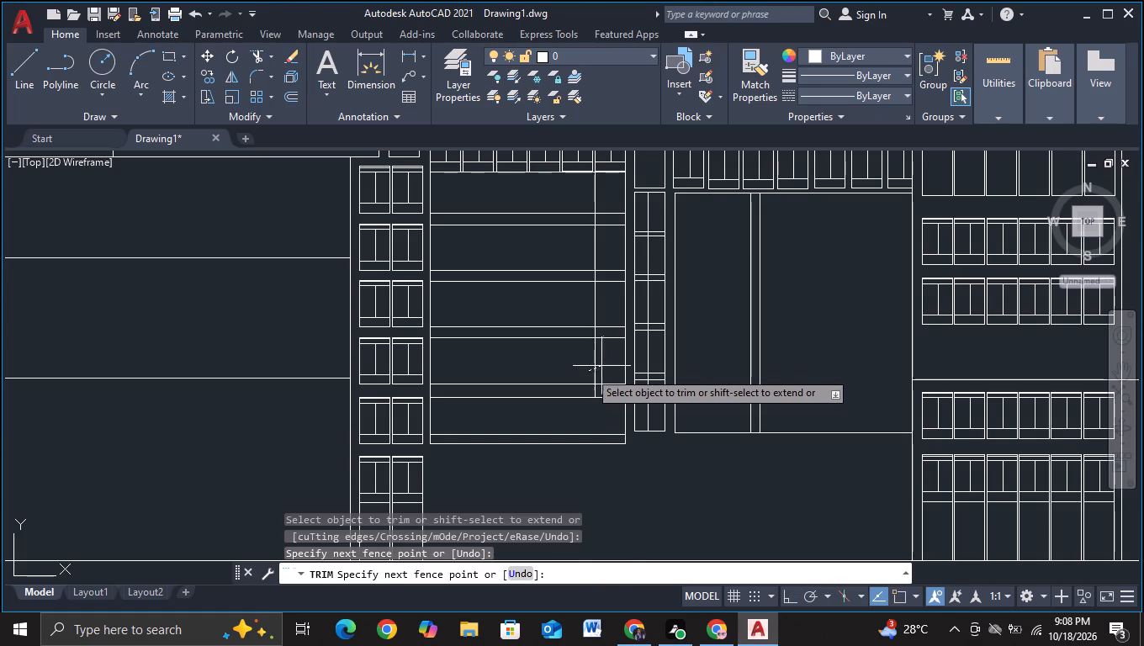
{"action": "left_click_drag", "start_coordinate": [601, 366], "coordinate": [617, 361]}
{"action": "left_click_drag", "start_coordinate": [587, 314], "coordinate": [614, 301]}
{"action": "left_click_drag", "start_coordinate": [590, 254], "coordinate": [613, 241]}
{"action": "left_click_drag", "start_coordinate": [583, 193], "coordinate": [599, 190]}
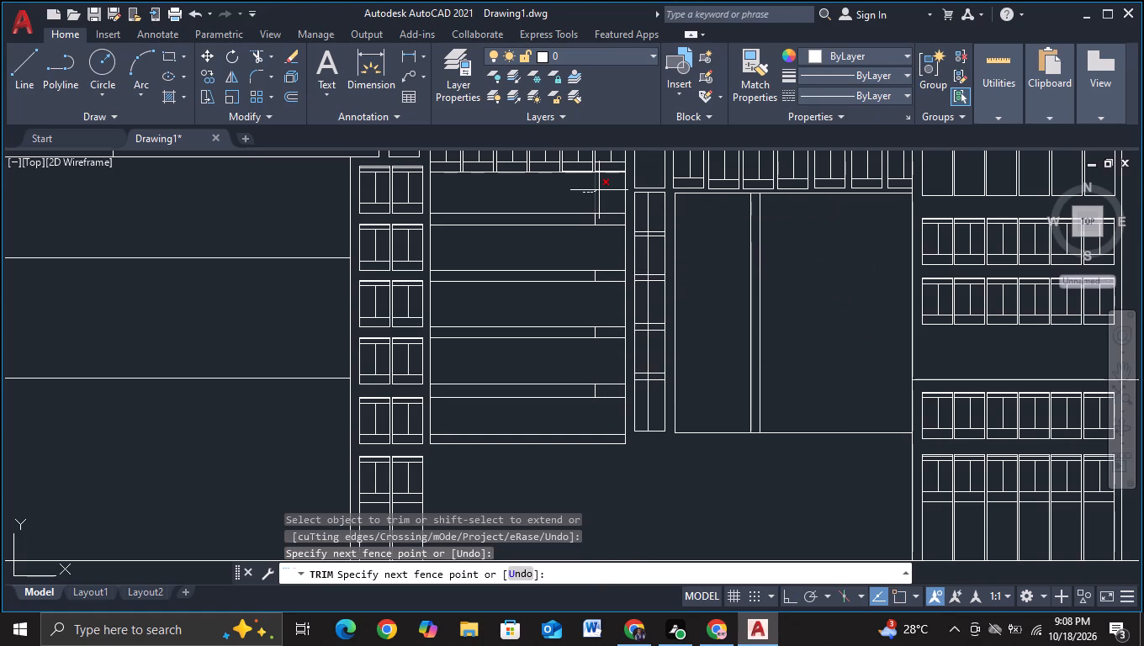
{"action": "left_click_drag", "start_coordinate": [599, 190], "coordinate": [604, 189]}
{"action": "key", "text": "Escape"}
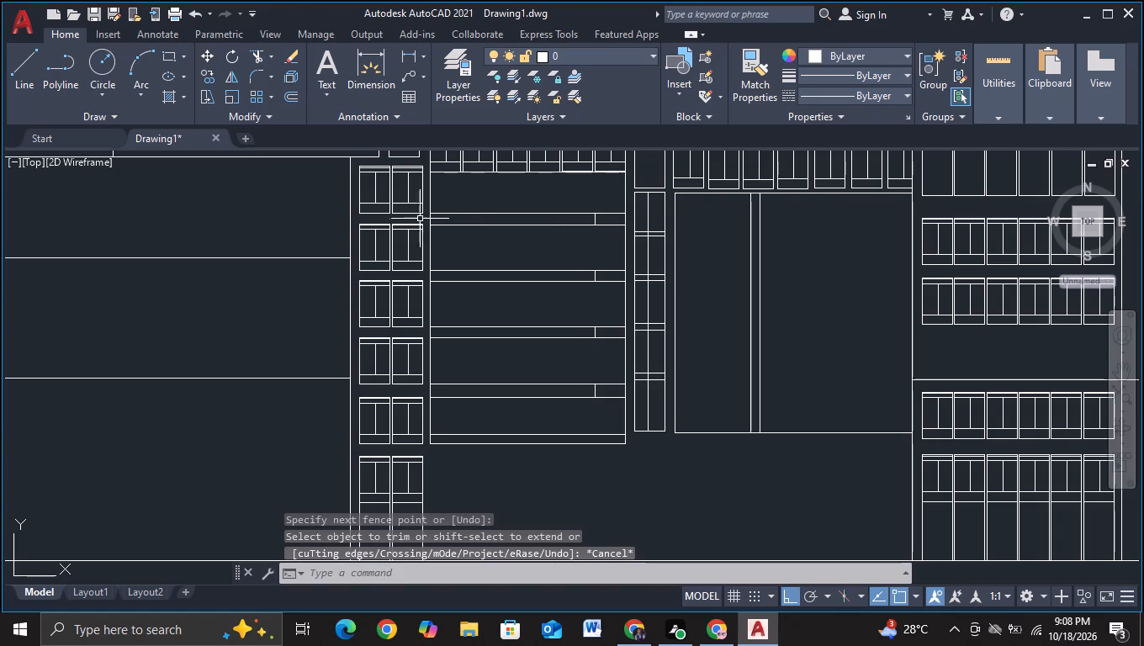
Draw a diagonal line from the second short vertical's lower end down to the near end of the third floor band's upper line.
{"action": "left_click", "coordinate": [24, 82]}
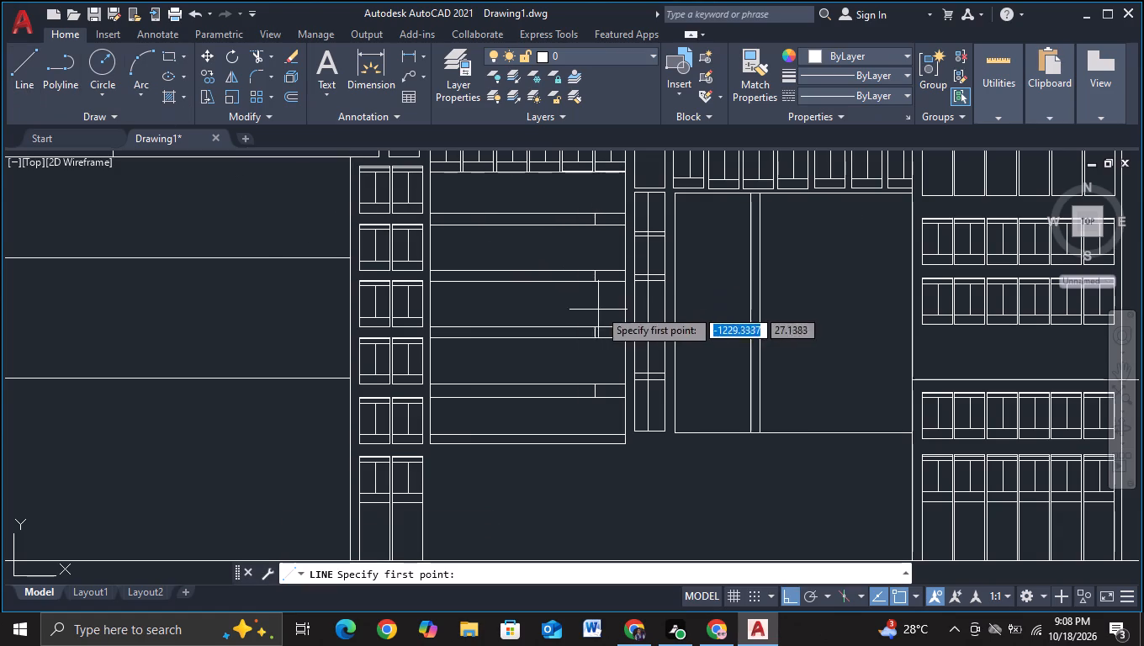
{"action": "left_click", "coordinate": [595, 283]}
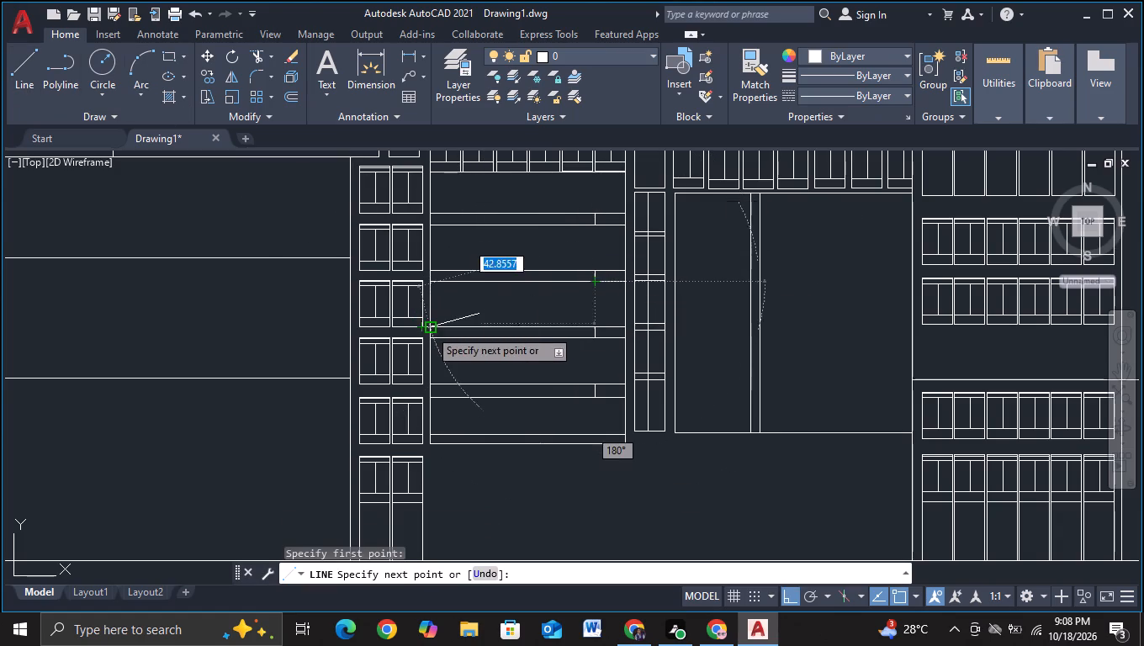
{"action": "left_click", "coordinate": [432, 328]}
{"action": "key", "text": "Escape"}
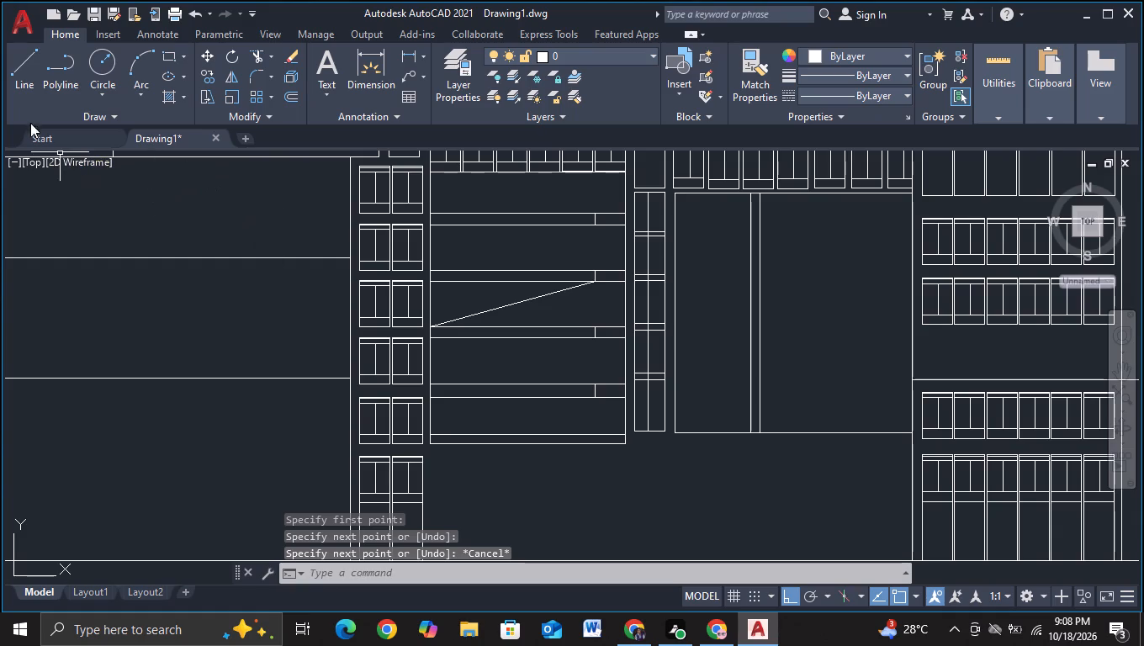
Draw a second diagonal about 44.5 units long at 16° from the third floor band's lower near corner, just below the first.
{"action": "left_click", "coordinate": [19, 84]}
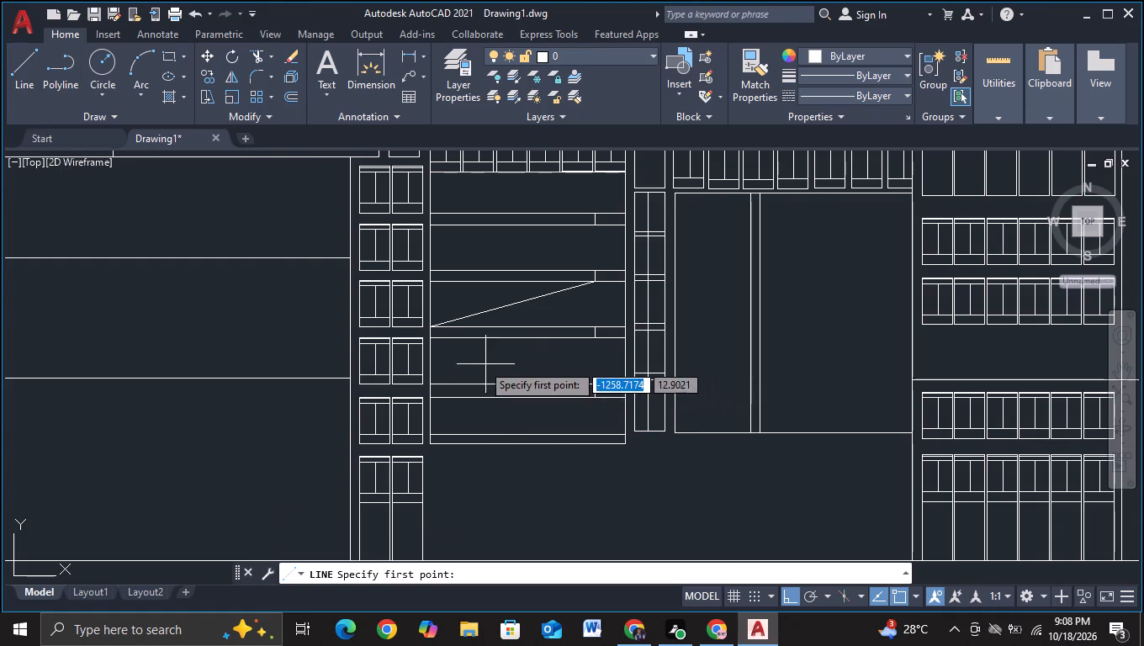
{"action": "left_click", "coordinate": [432, 341]}
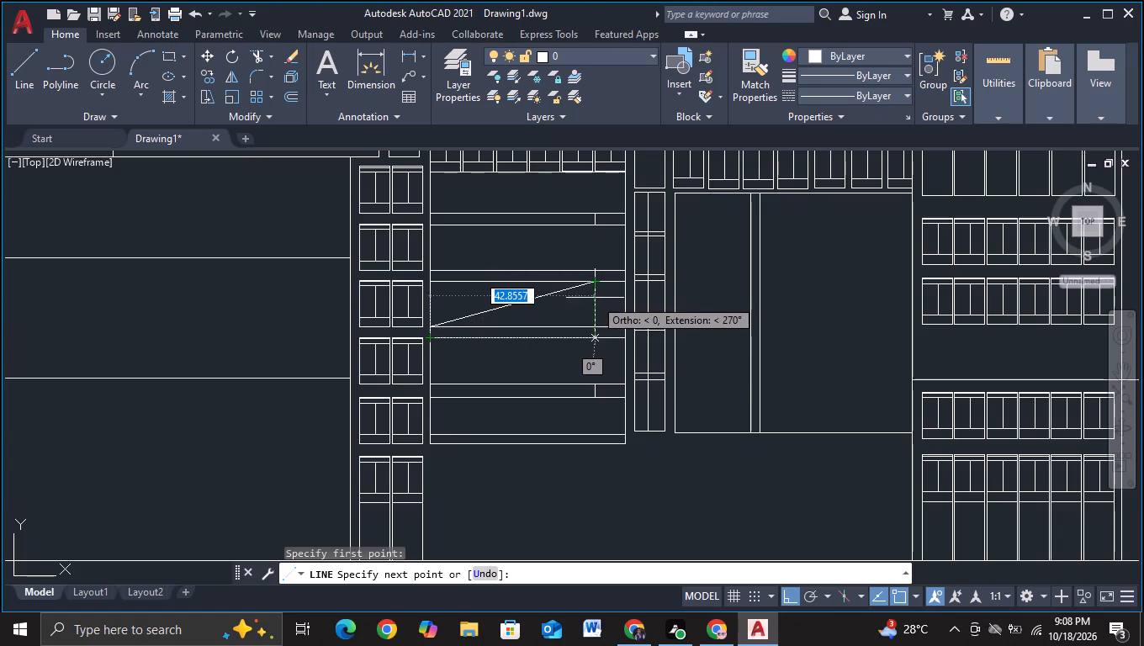
{"action": "key", "text": "F8"}
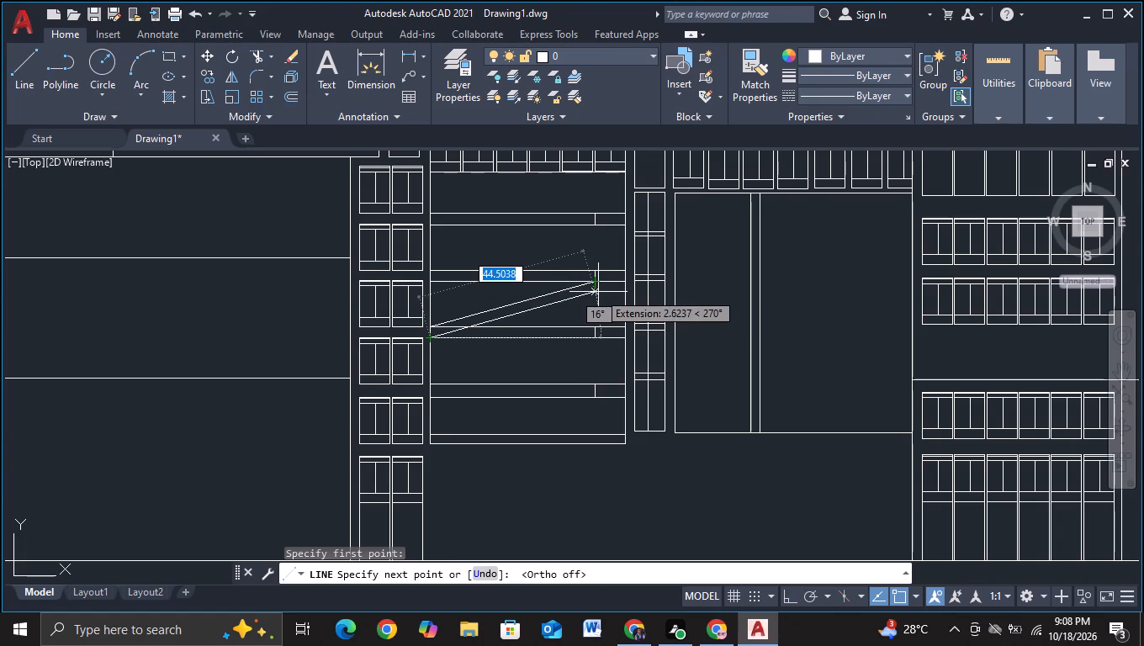
{"action": "left_click", "coordinate": [598, 292]}
{"action": "key", "text": "Escape"}
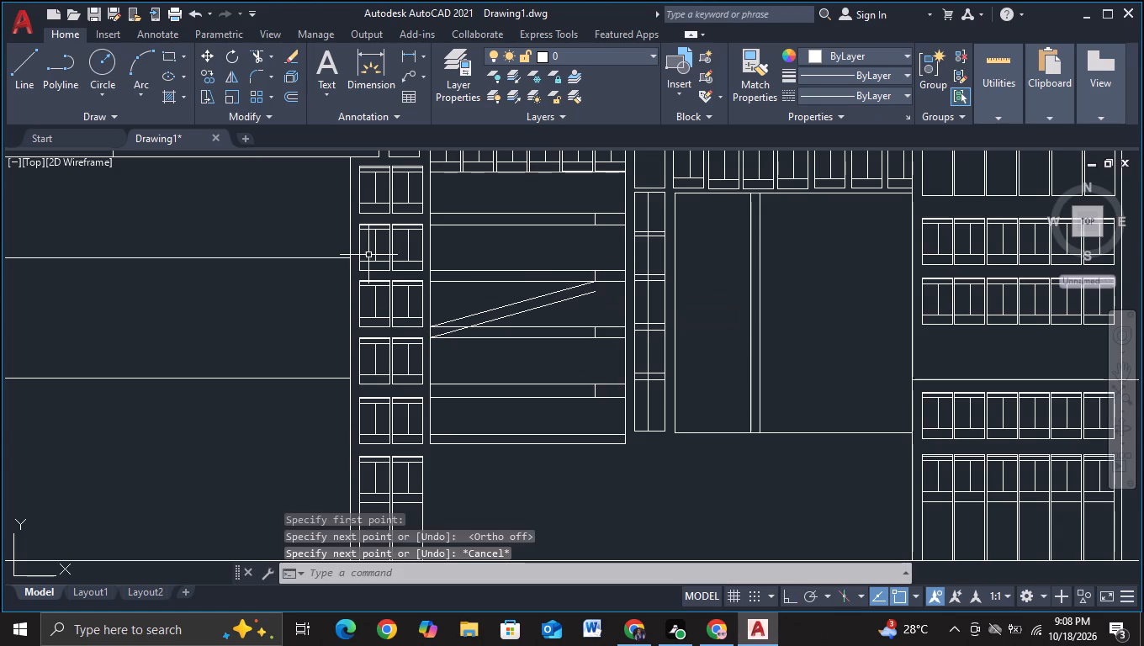
{"action": "left_click", "coordinate": [250, 59]}
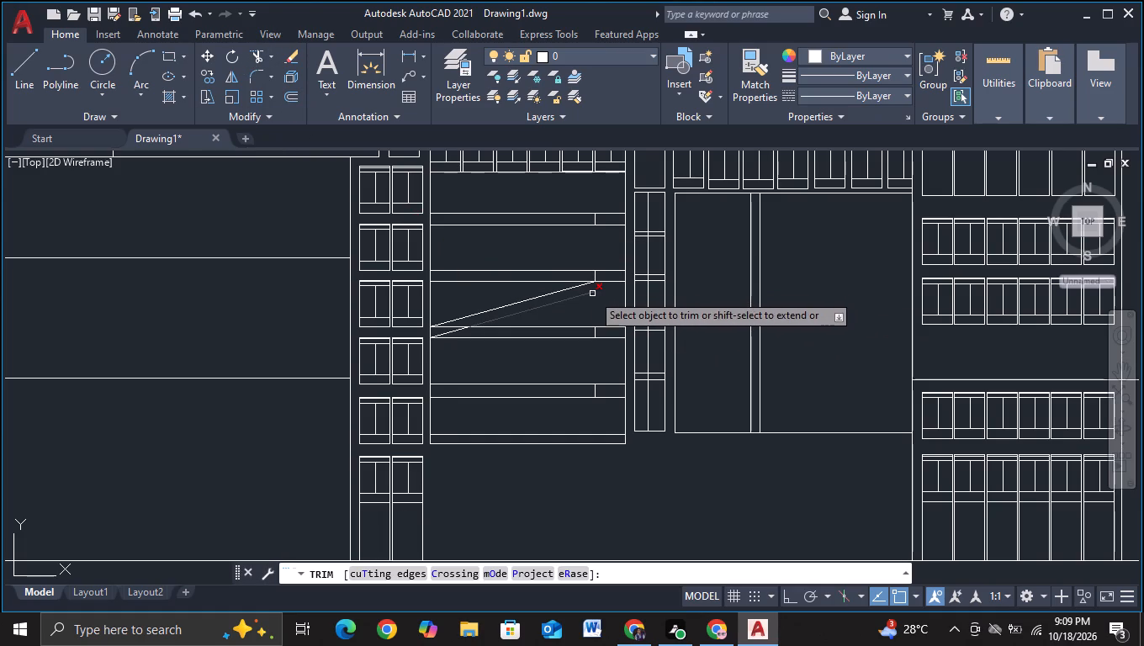
{"action": "key", "text": "Escape"}
Copy the diagonal pair straight down twice from the lower diagonal's upper end, to the short verticals in the two floor bands below.
{"action": "left_click_drag", "start_coordinate": [507, 289], "coordinate": [516, 323]}
{"action": "left_click_drag", "start_coordinate": [543, 322], "coordinate": [507, 292]}
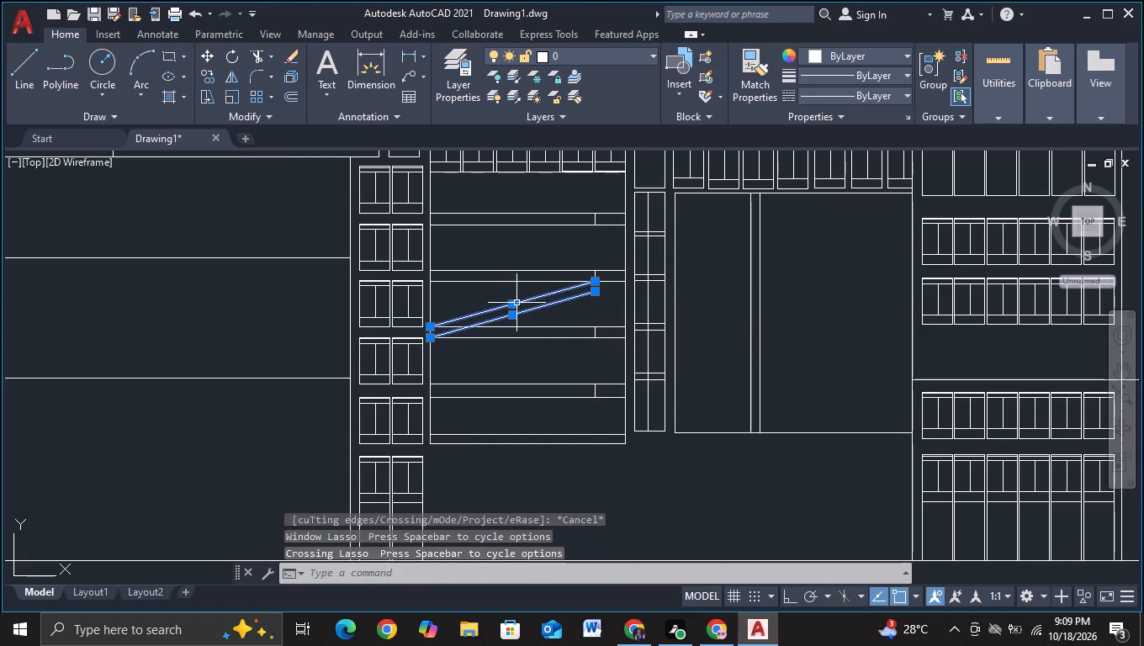
{"action": "key", "text": "c"}
{"action": "left_click", "coordinate": [573, 356]}
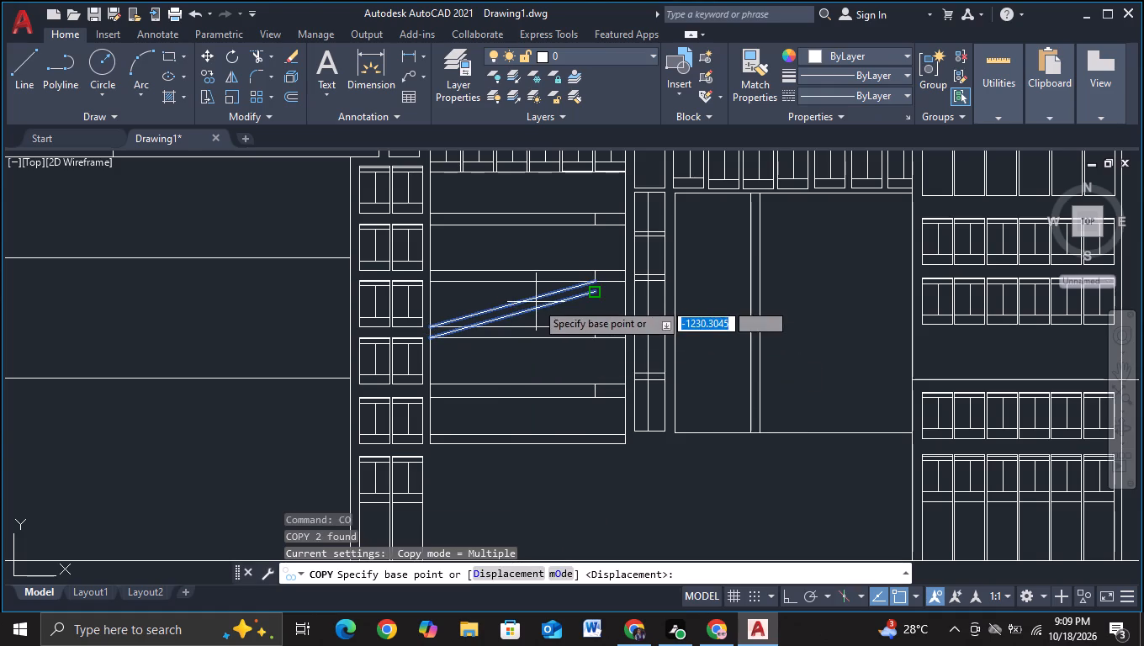
{"action": "left_click", "coordinate": [536, 302]}
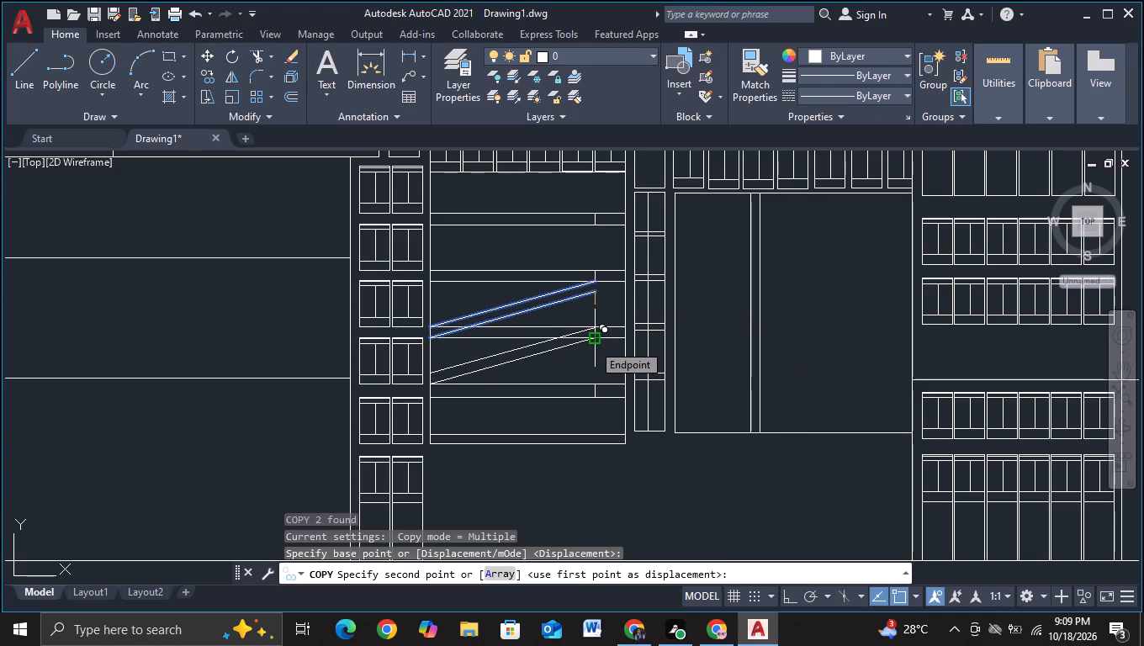
{"action": "key", "text": "F8"}
{"action": "scroll", "coordinate": [591, 357], "scroll_direction": "up", "scroll_amount": 1}
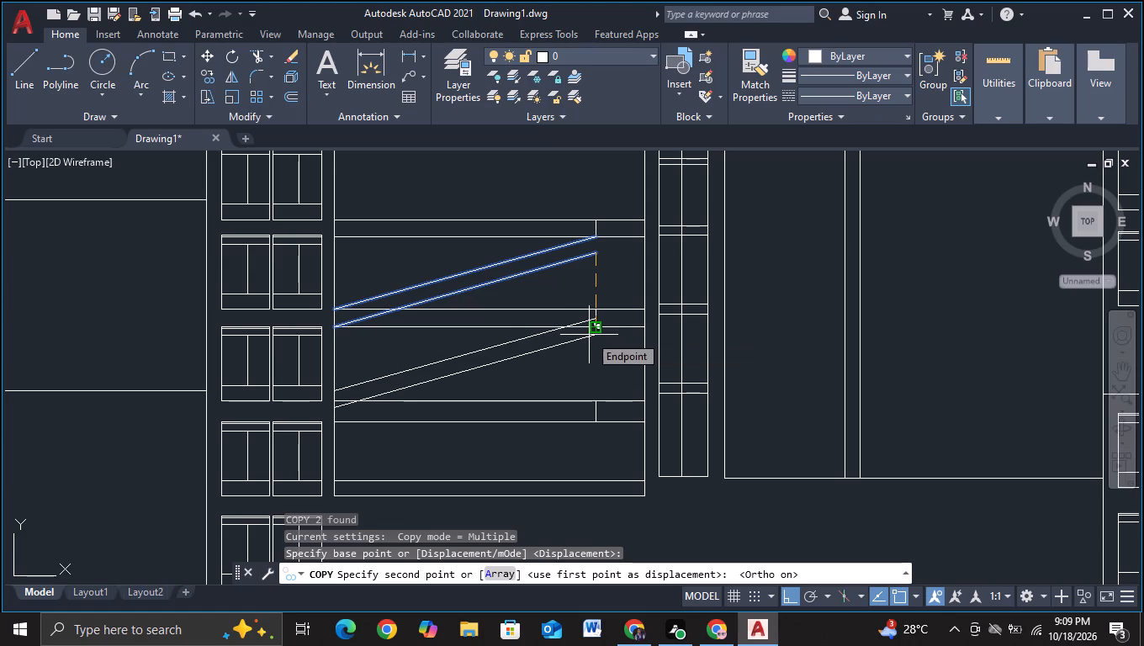
{"action": "left_click", "coordinate": [589, 335]}
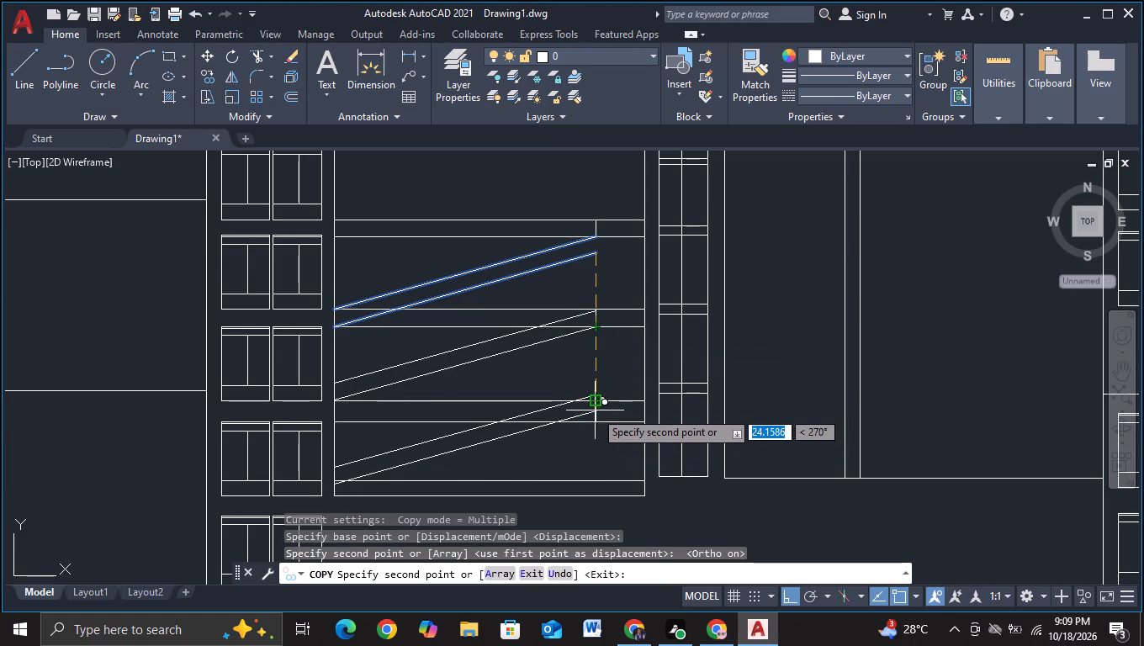
{"action": "left_click", "coordinate": [595, 410]}
Copy the same diagonal pair up to the top floor band's short vertical and to the line beneath the window row.
{"action": "middle_click_drag", "start_coordinate": [595, 252], "coordinate": [596, 278]}
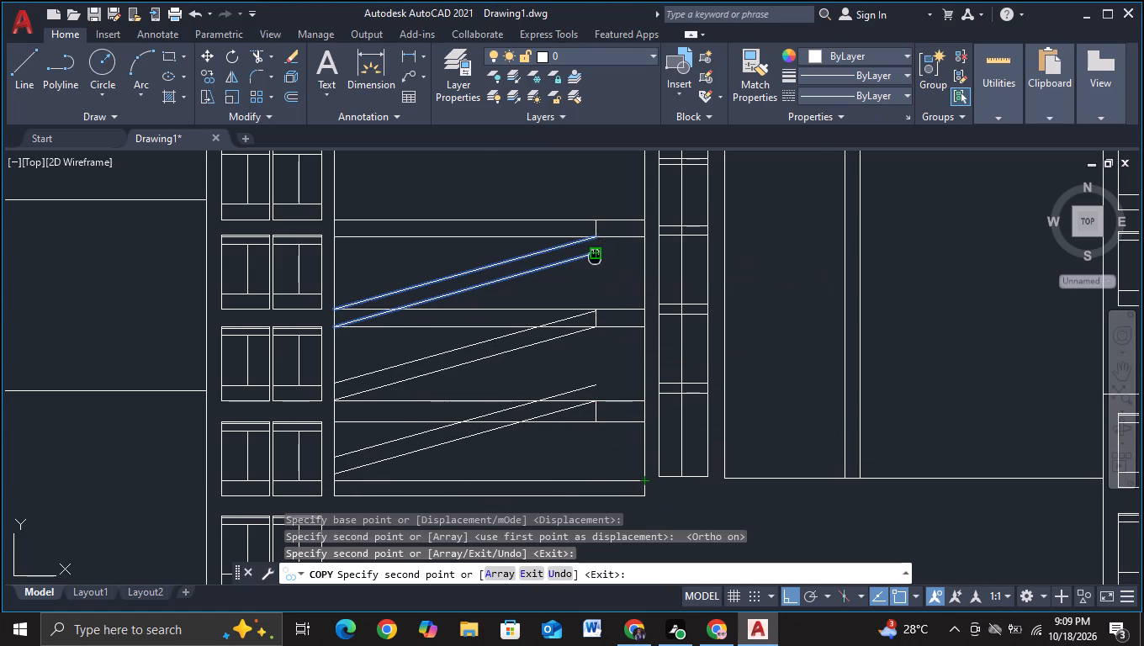
{"action": "middle_click_drag", "start_coordinate": [596, 278], "coordinate": [628, 476]}
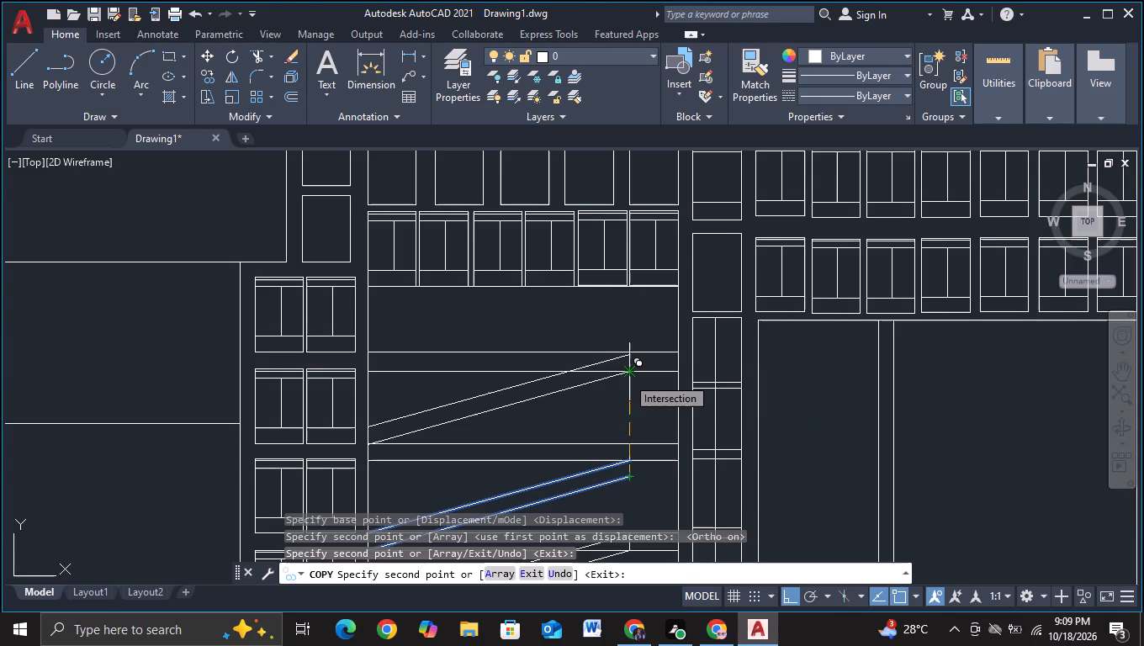
{"action": "left_click", "coordinate": [627, 377]}
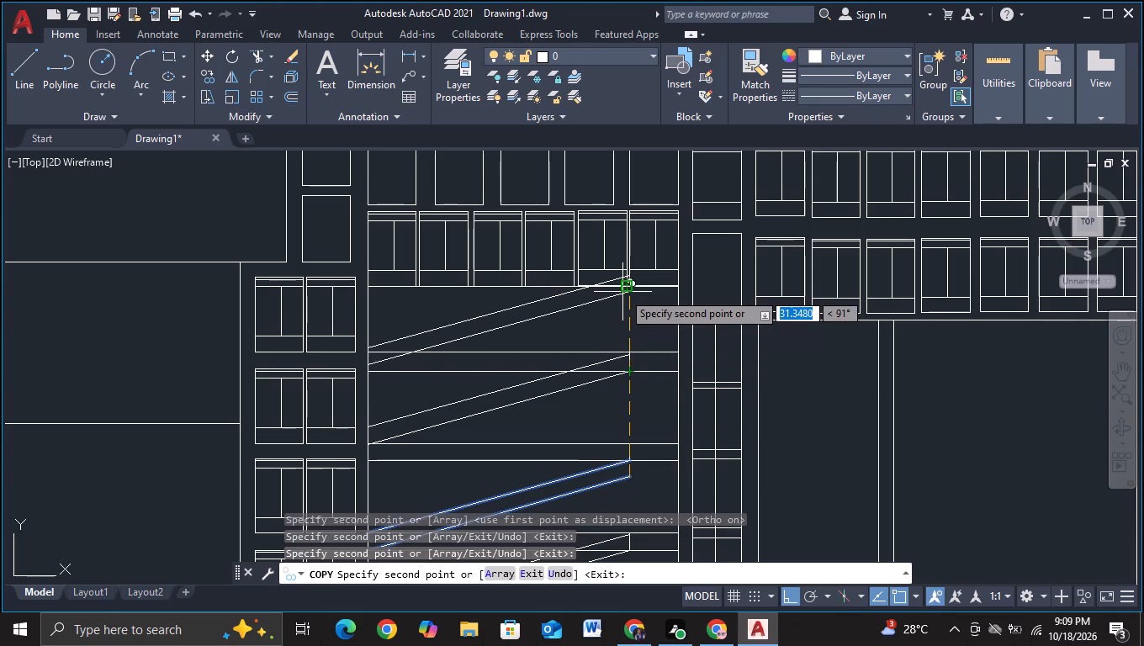
{"action": "left_click", "coordinate": [622, 292]}
{"action": "key", "text": "Escape"}
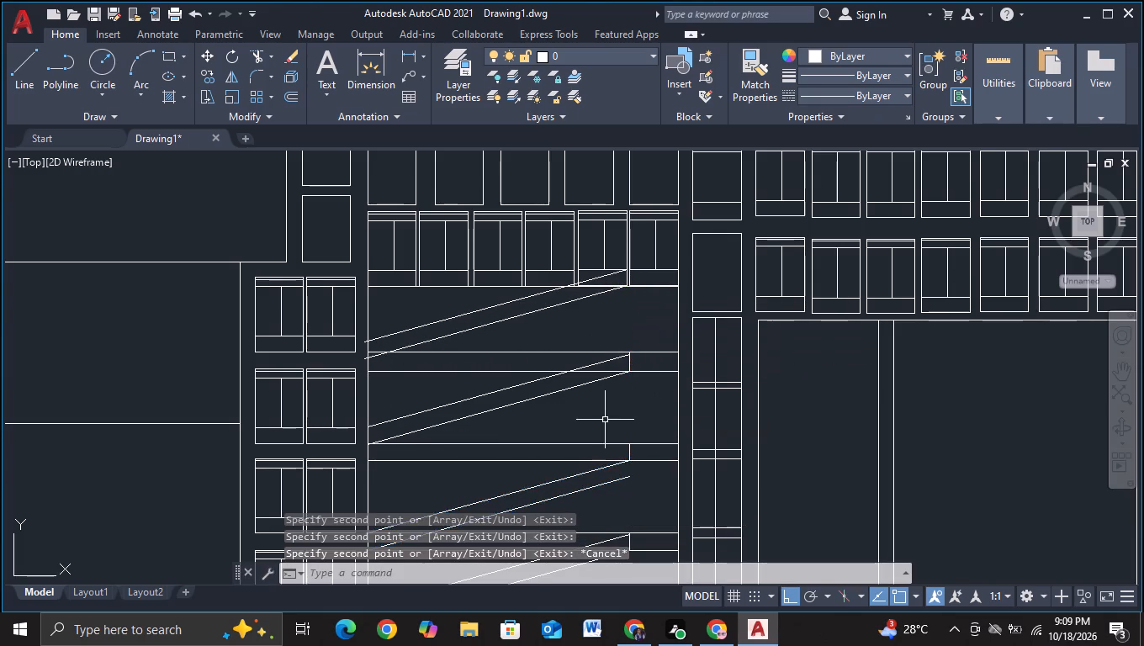
Trim away all of the lowest copied diagonal pair and the short vertical in the floor band it crosses.
{"action": "scroll", "coordinate": [605, 443], "scroll_direction": "down", "scroll_amount": 1}
{"action": "middle_click_drag", "start_coordinate": [619, 393], "coordinate": [592, 301]}
{"action": "middle_click_drag", "start_coordinate": [603, 477], "coordinate": [593, 378]}
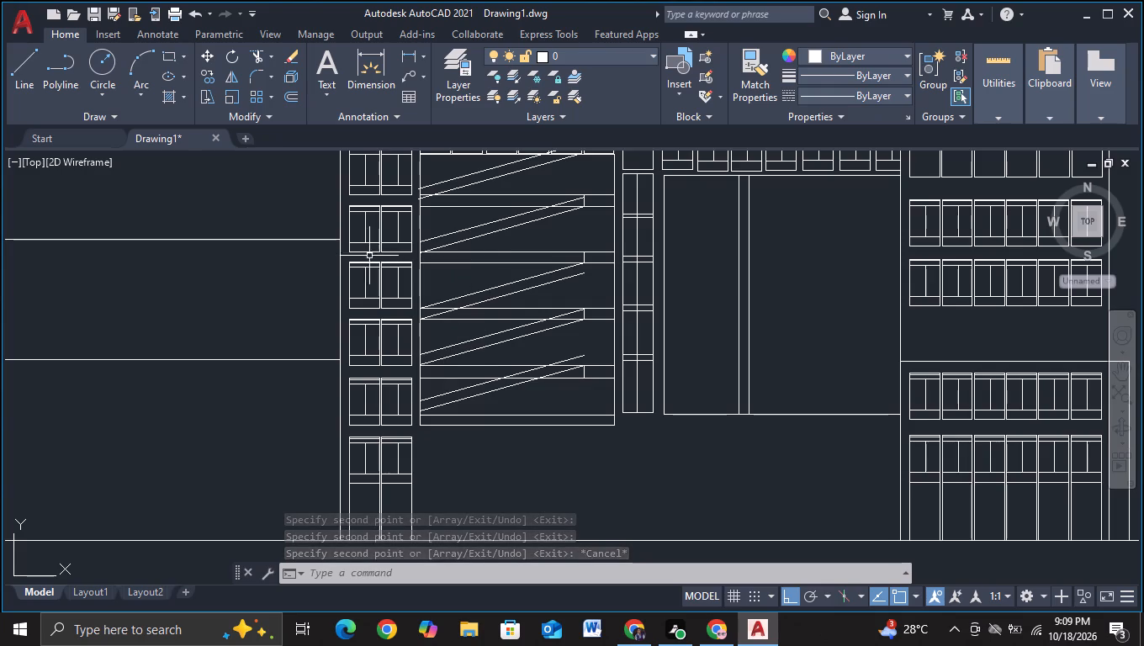
{"action": "left_click", "coordinate": [252, 48]}
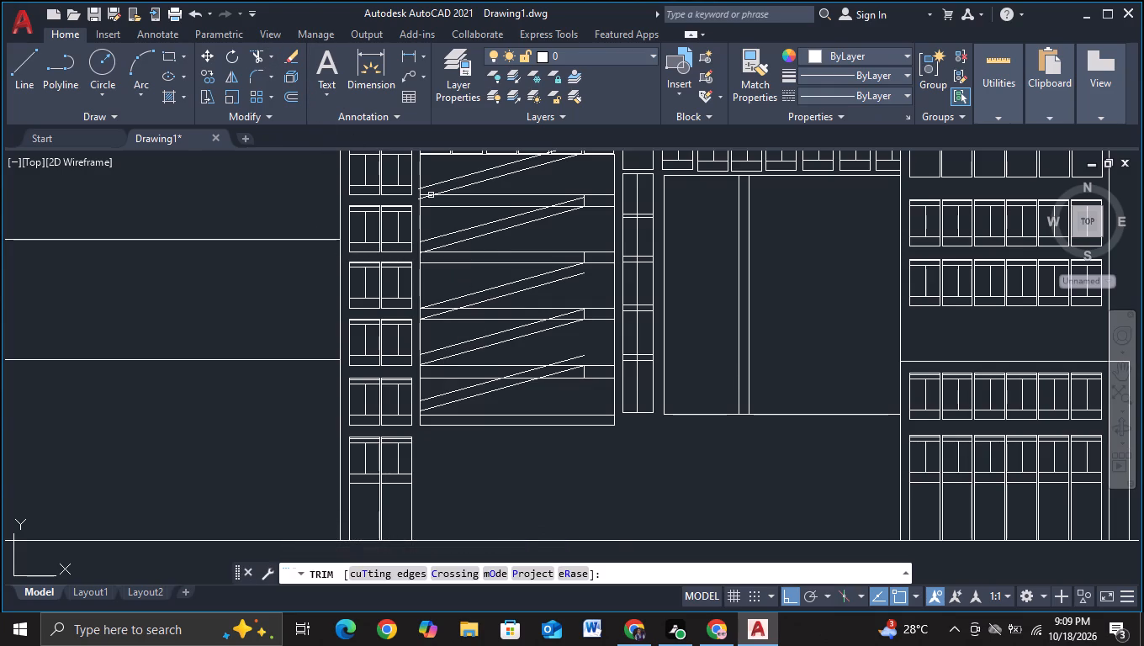
{"action": "scroll", "coordinate": [613, 347], "scroll_direction": "up", "scroll_amount": 1}
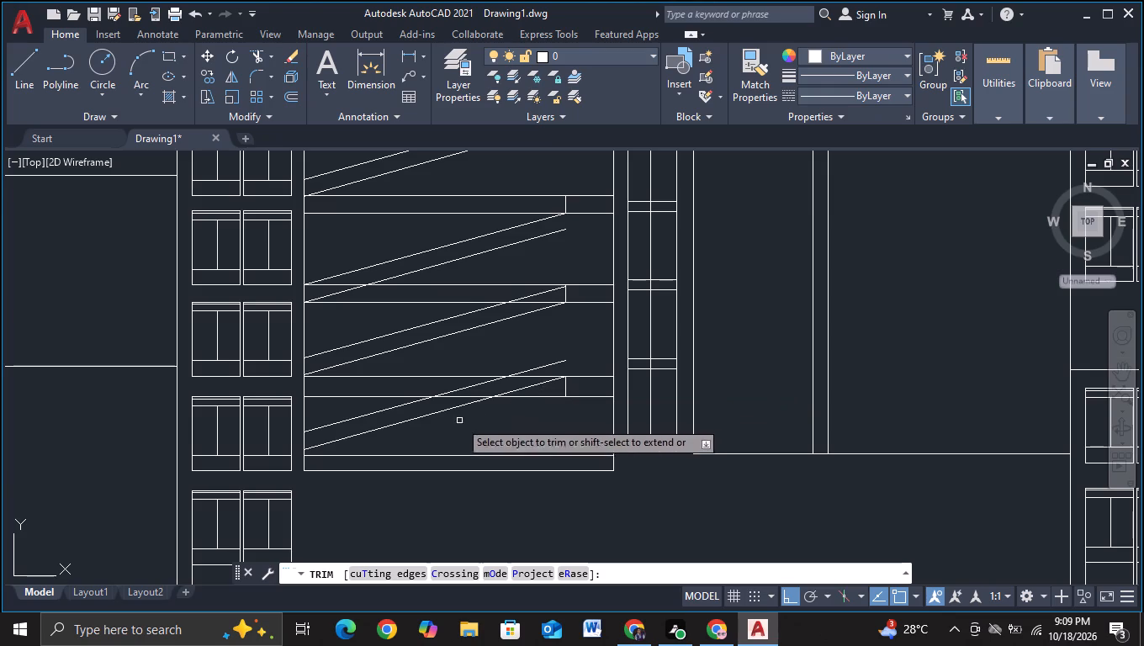
{"action": "left_click_drag", "start_coordinate": [347, 407], "coordinate": [457, 449]}
{"action": "left_click_drag", "start_coordinate": [466, 384], "coordinate": [522, 395]}
{"action": "left_click_drag", "start_coordinate": [522, 361], "coordinate": [580, 376]}
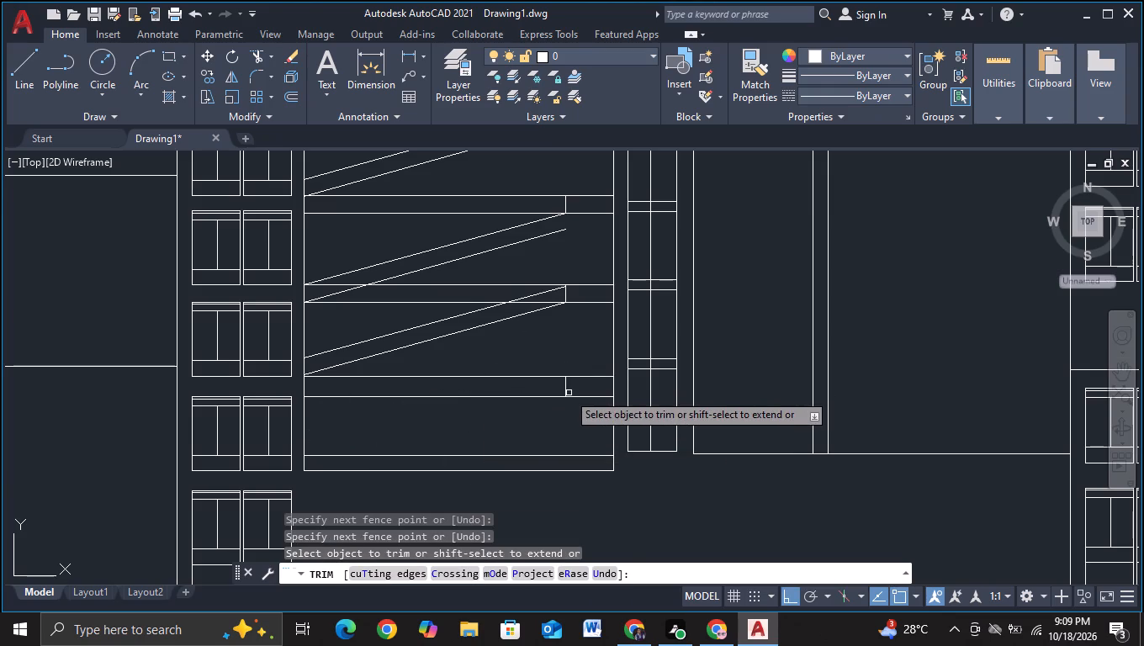
{"action": "left_click", "coordinate": [563, 394]}
{"action": "middle_click_drag", "start_coordinate": [548, 341], "coordinate": [531, 460]}
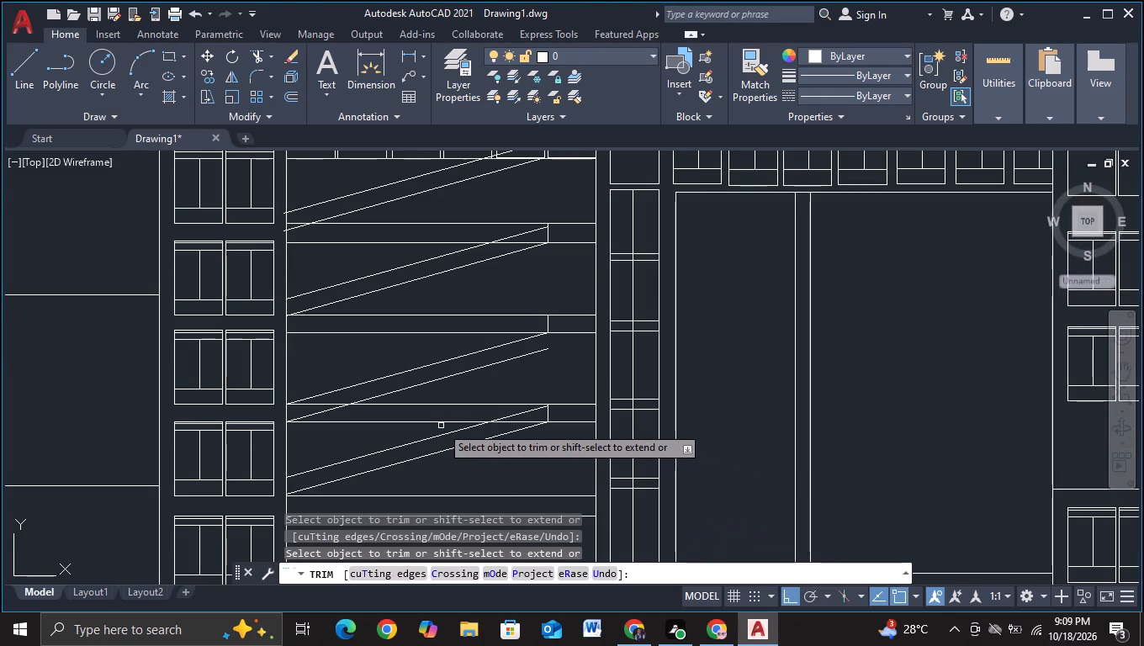
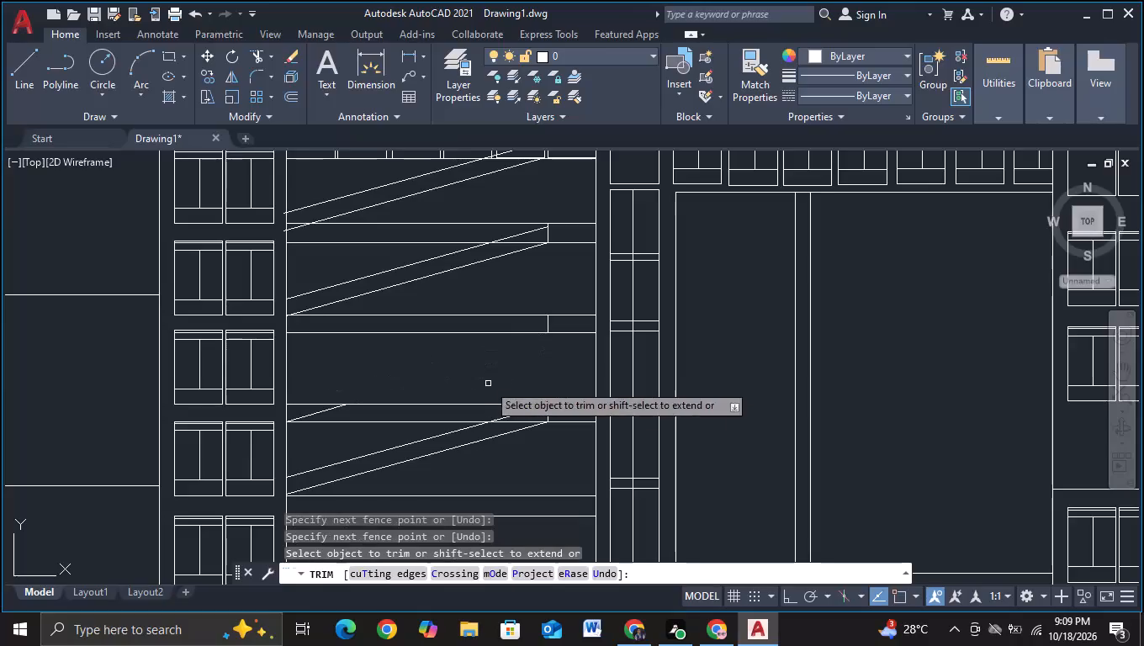
Trim the leftover diagonal stub in the third floor band and the top band's lower line between its two diagonals.
{"action": "left_click", "coordinate": [316, 412]}
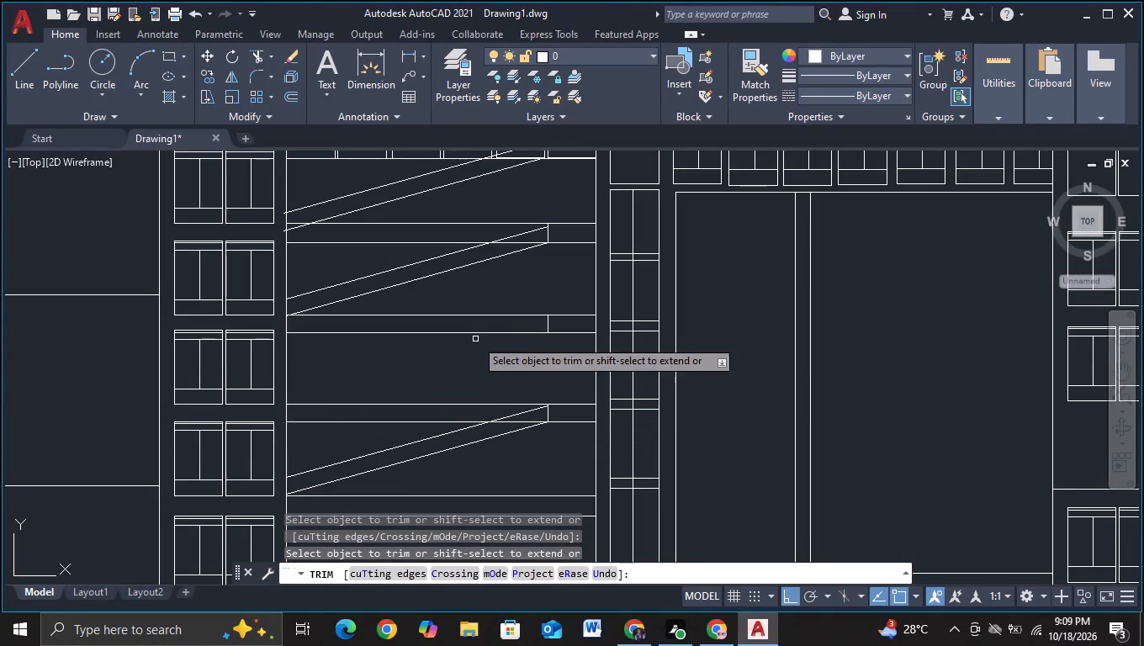
{"action": "middle_click_drag", "start_coordinate": [479, 349], "coordinate": [510, 439]}
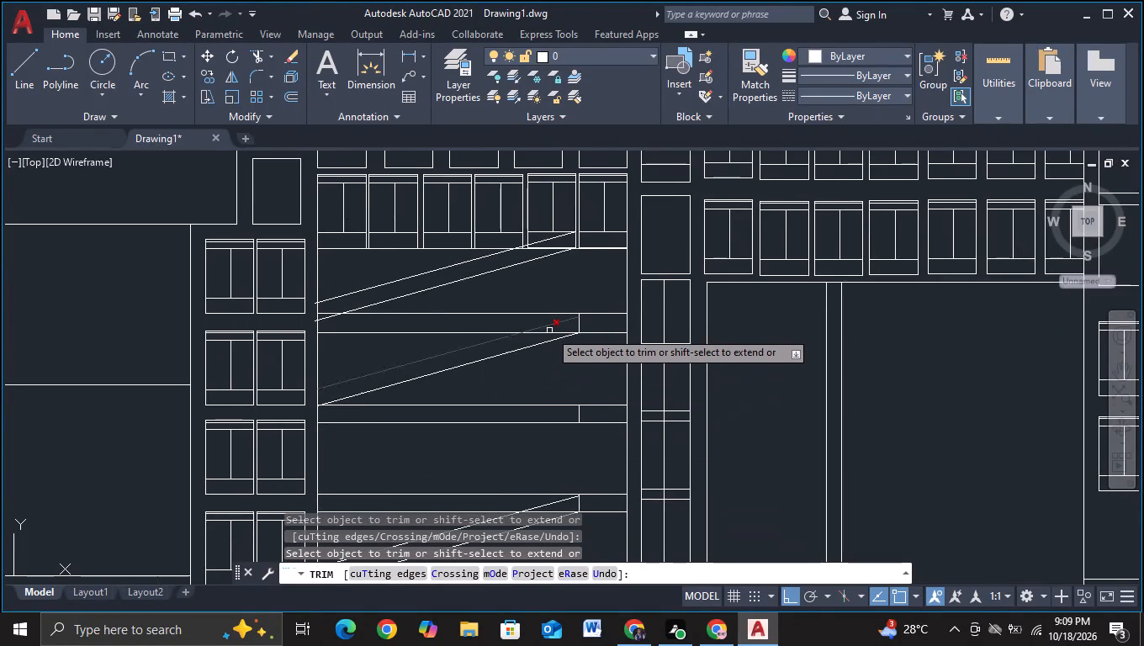
{"action": "left_click", "coordinate": [549, 332]}
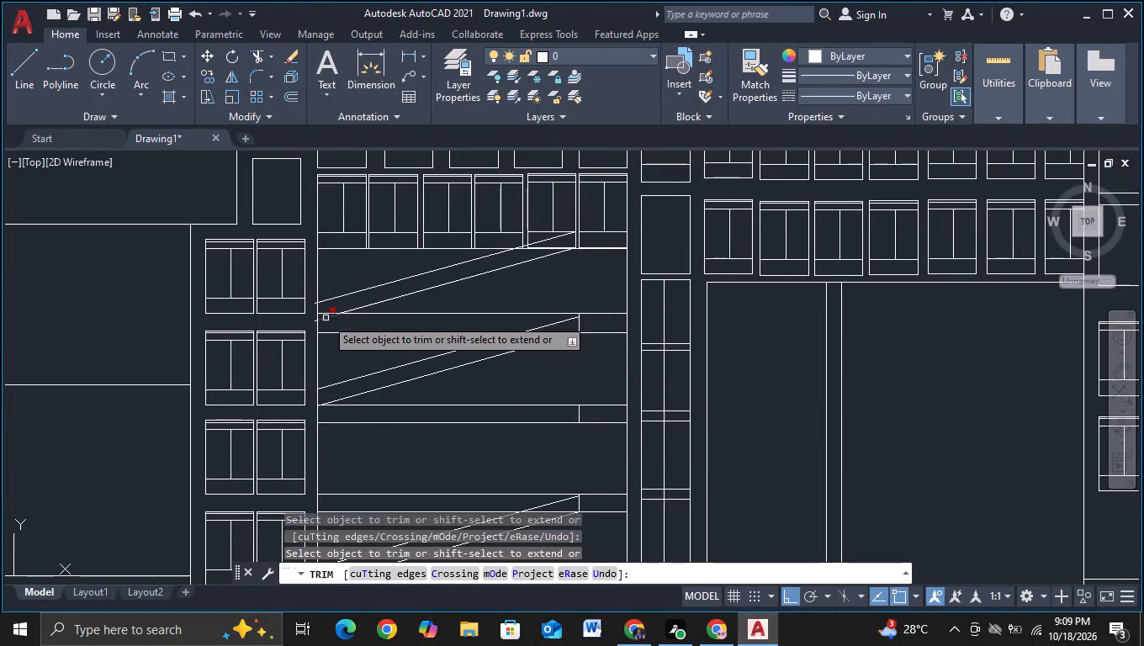
{"action": "key", "text": "Escape"}
Erase the copied diagonal pair directly beneath the window row.
{"action": "left_click", "coordinate": [400, 279]}
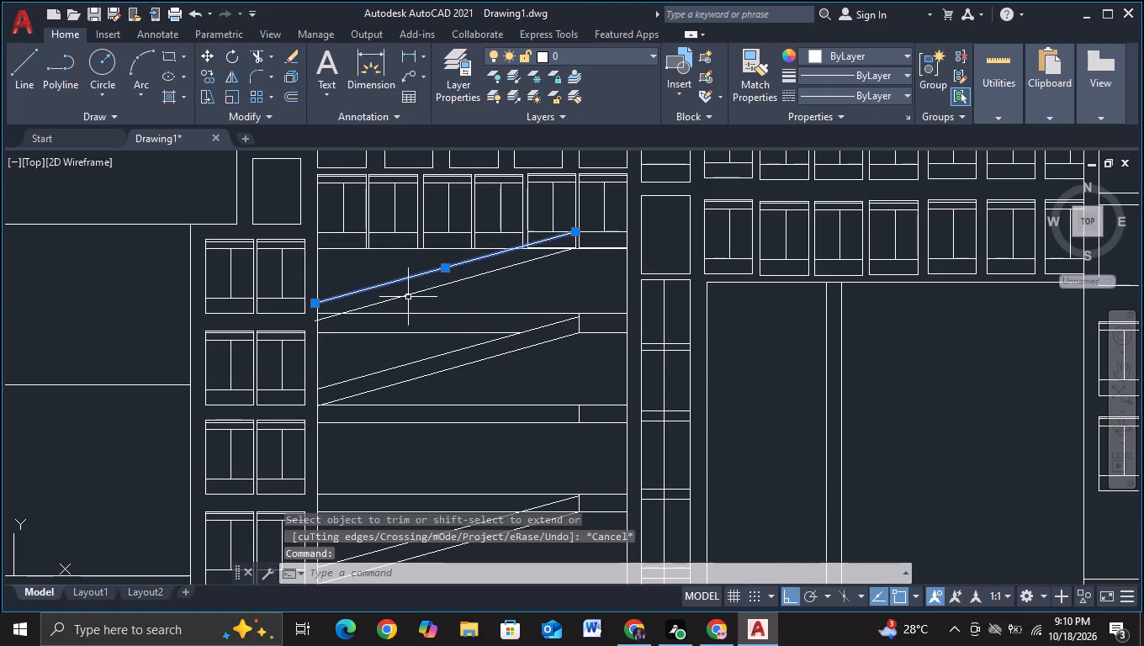
{"action": "left_click", "coordinate": [408, 297]}
{"action": "key", "text": "Delete"}
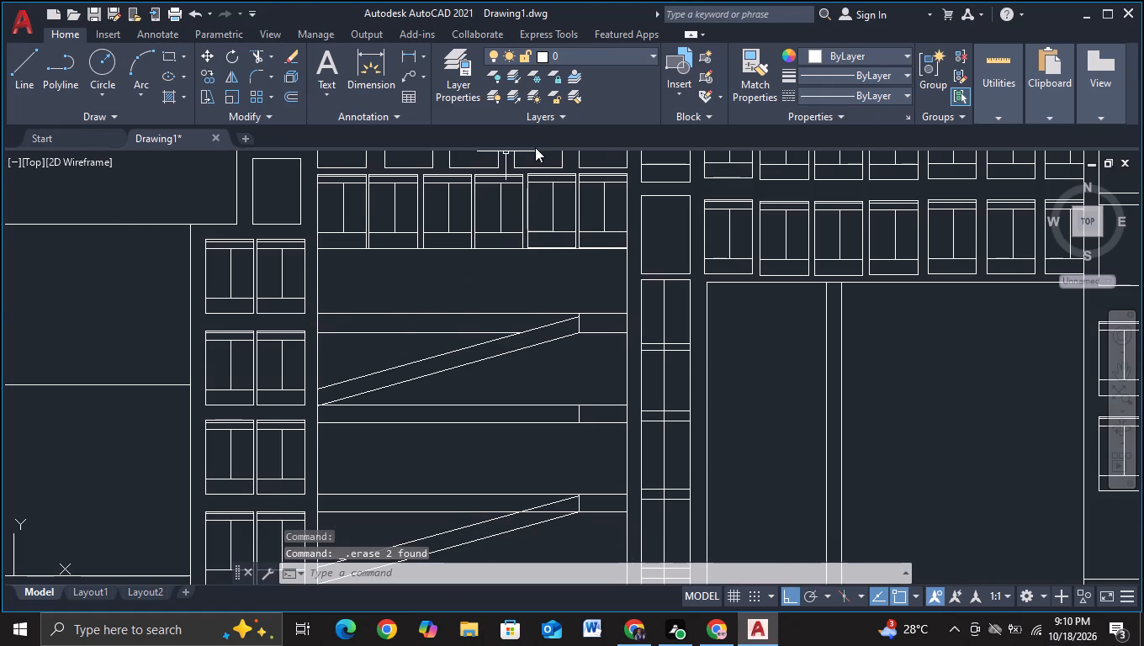
{"action": "scroll", "coordinate": [577, 421], "scroll_direction": "down", "scroll_amount": 1}
{"action": "scroll", "coordinate": [576, 431], "scroll_direction": "up", "scroll_amount": 1}
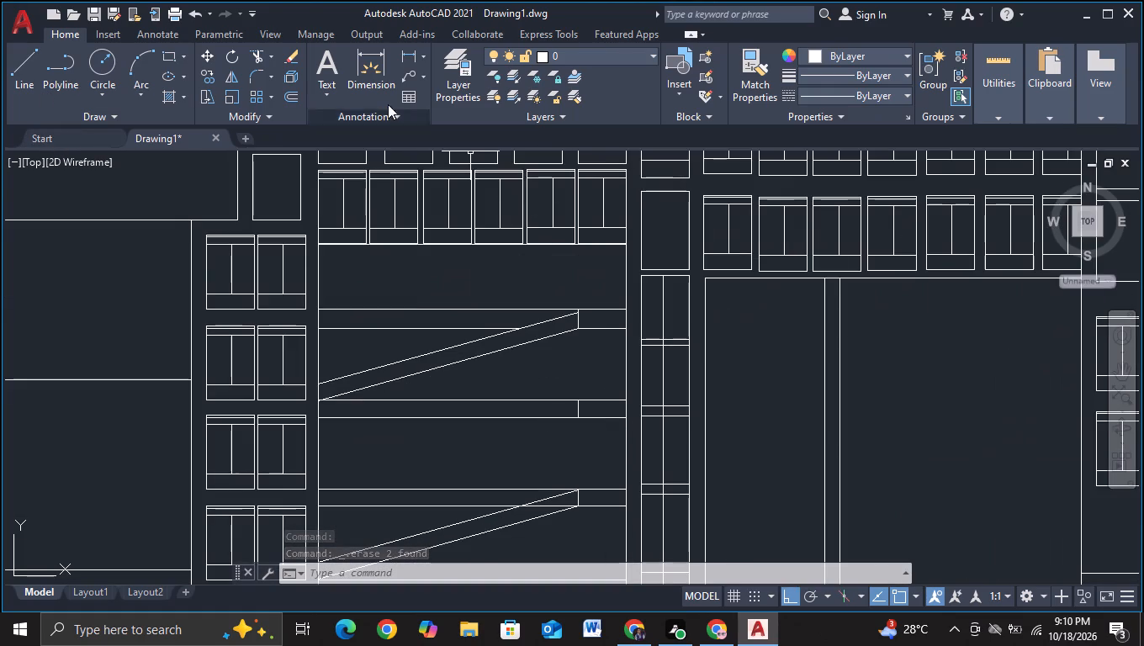
Trim away the short vertical in the top floor band where the diagonal pair ends.
{"action": "left_click", "coordinate": [254, 58]}
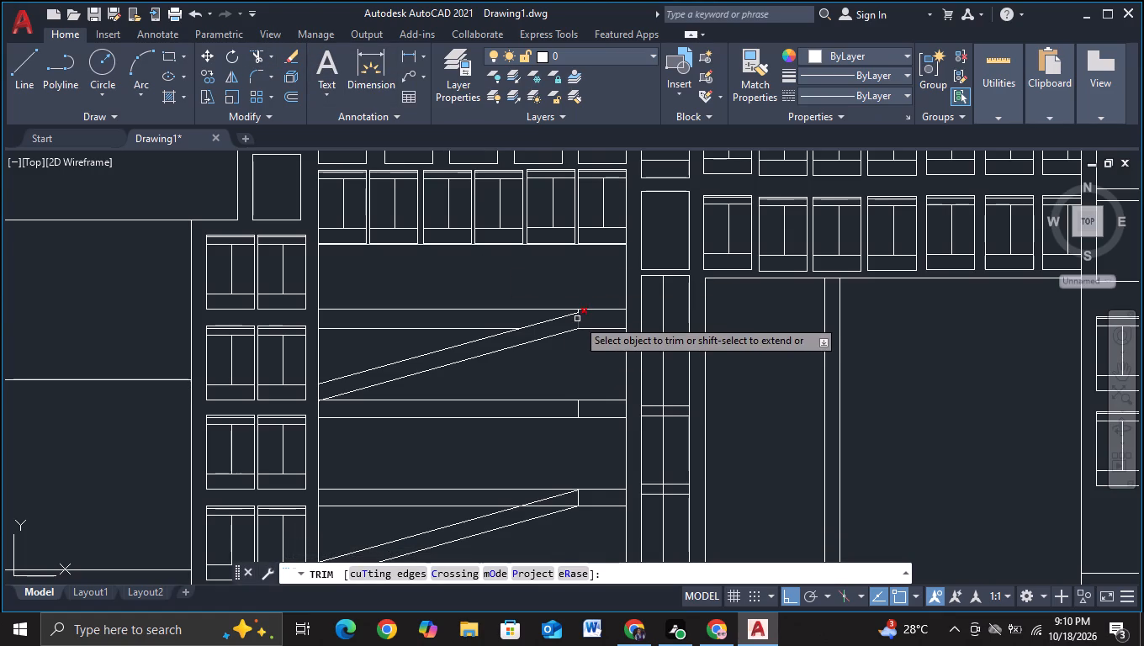
{"action": "left_click", "coordinate": [577, 319]}
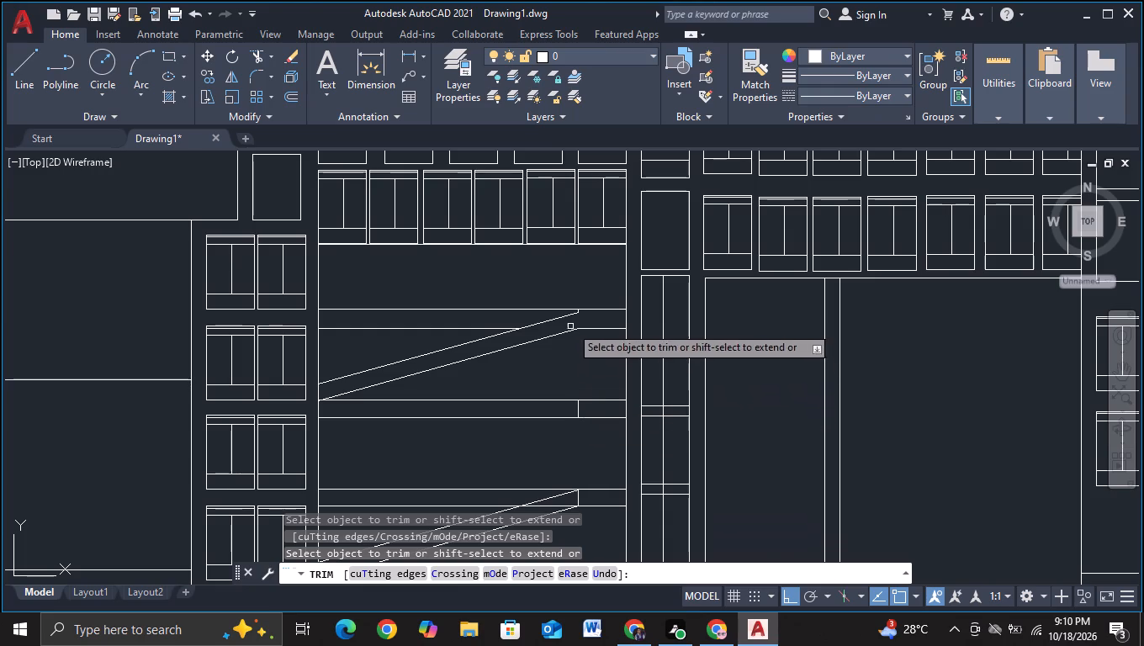
{"action": "scroll", "coordinate": [578, 313], "scroll_direction": "up", "scroll_amount": 2}
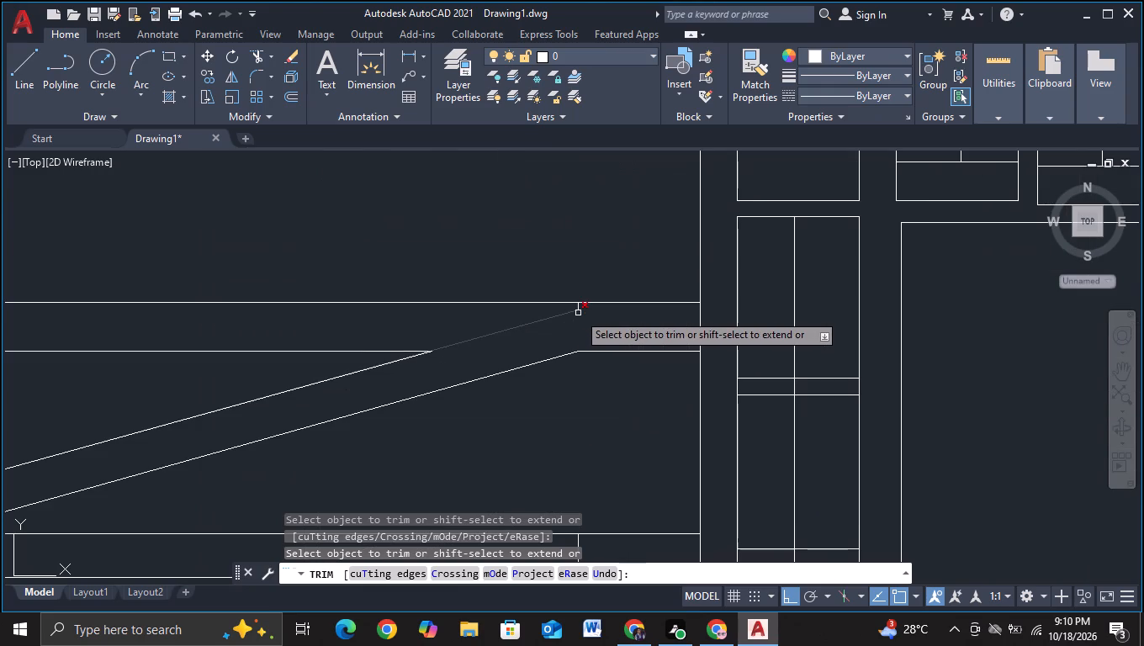
{"action": "left_click", "coordinate": [578, 307]}
{"action": "scroll", "coordinate": [578, 495], "scroll_direction": "down", "scroll_amount": 1}
{"action": "middle_click_drag", "start_coordinate": [585, 486], "coordinate": [585, 484]}
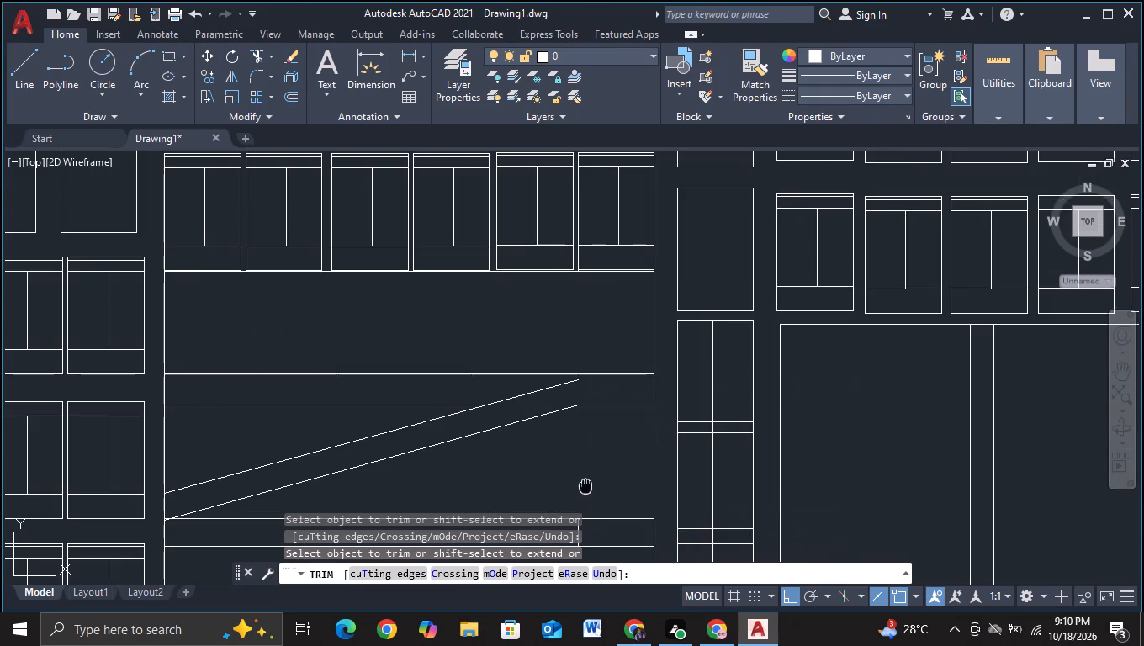
{"action": "middle_click_drag", "start_coordinate": [585, 484], "coordinate": [601, 365]}
{"action": "scroll", "coordinate": [596, 415], "scroll_direction": "down", "scroll_amount": 2}
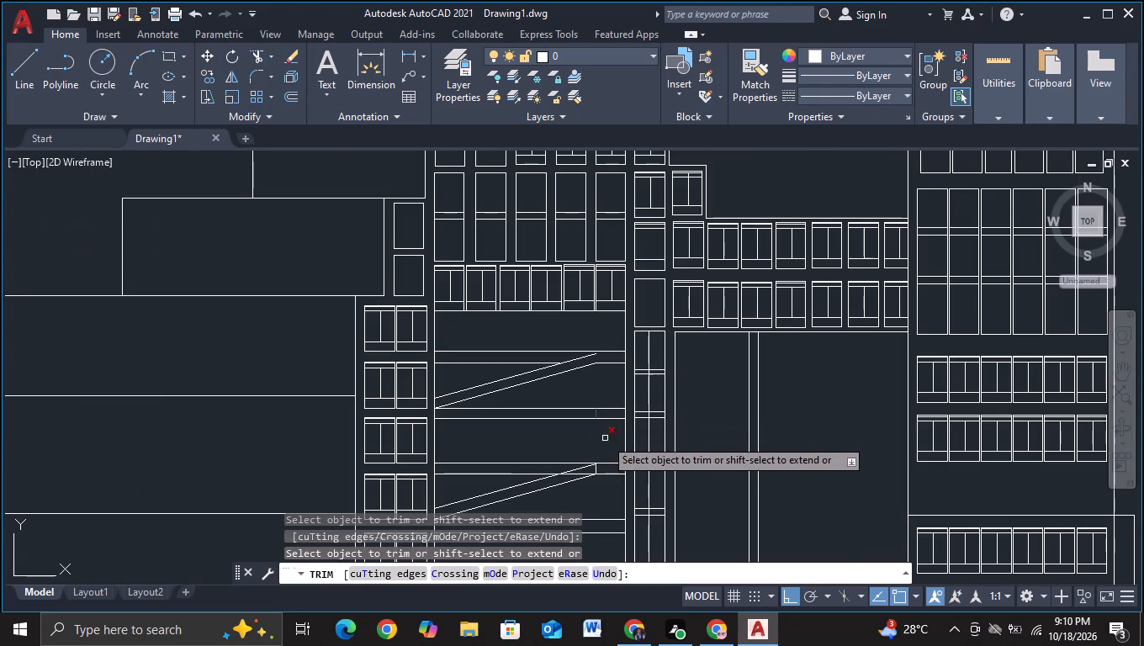
{"action": "key", "text": "Escape"}
Trim the third floor band's short vertical and its lower line between the two diagonals.
{"action": "scroll", "coordinate": [599, 464], "scroll_direction": "up", "scroll_amount": 2}
{"action": "middle_click_drag", "start_coordinate": [601, 474], "coordinate": [605, 401]}
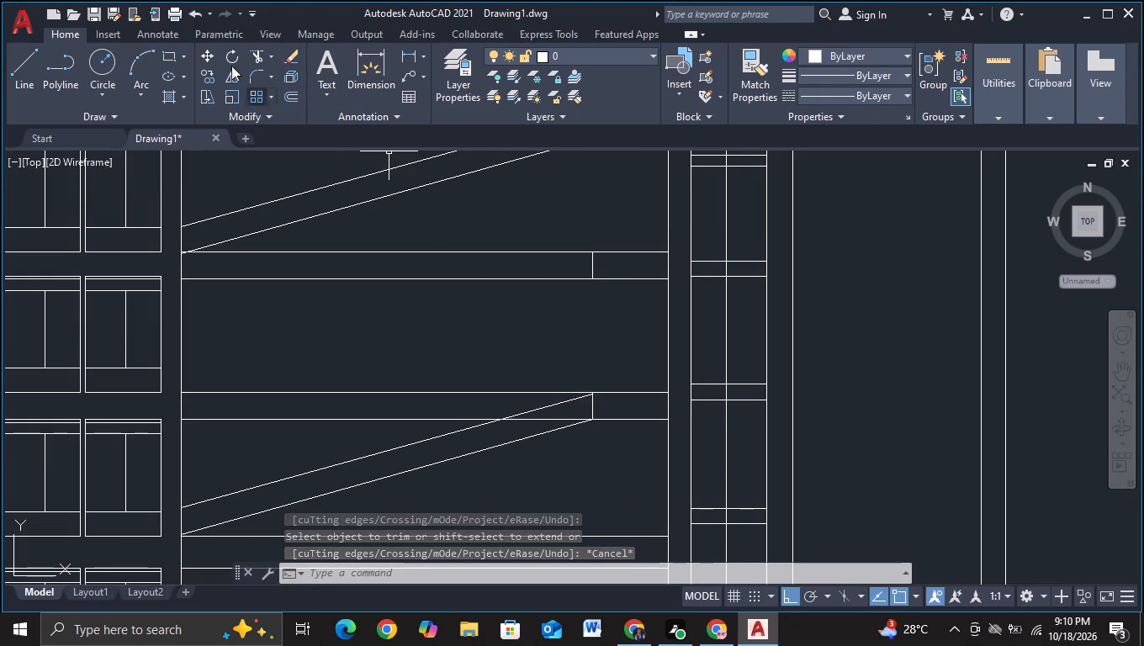
{"action": "left_click", "coordinate": [256, 55]}
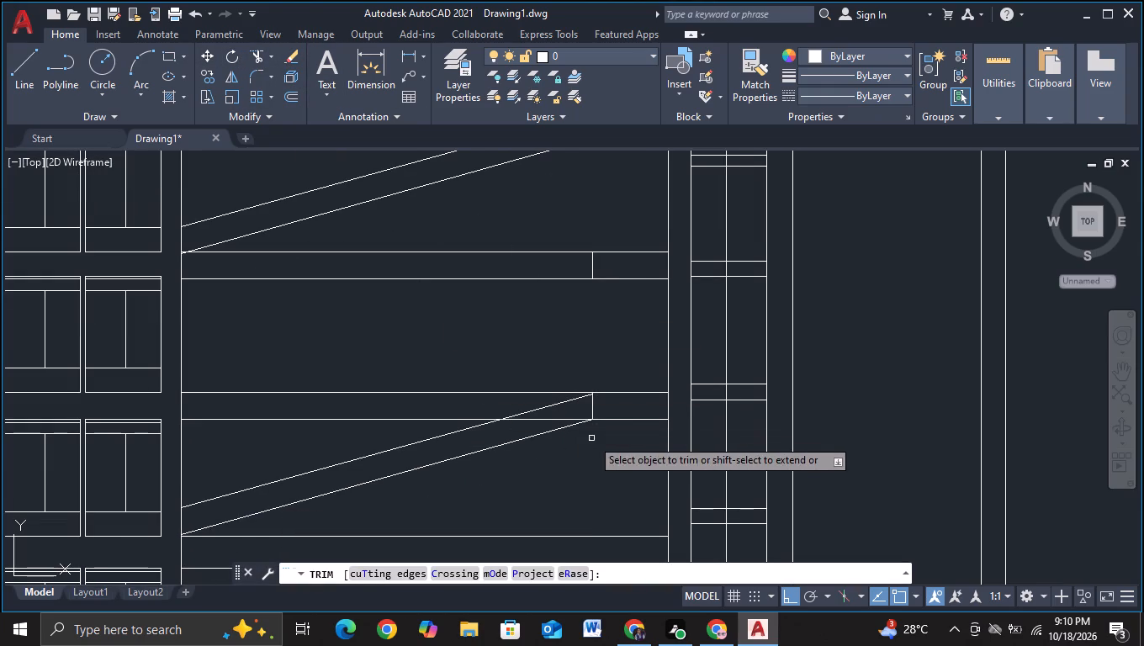
{"action": "left_click_drag", "start_coordinate": [597, 400], "coordinate": [528, 426]}
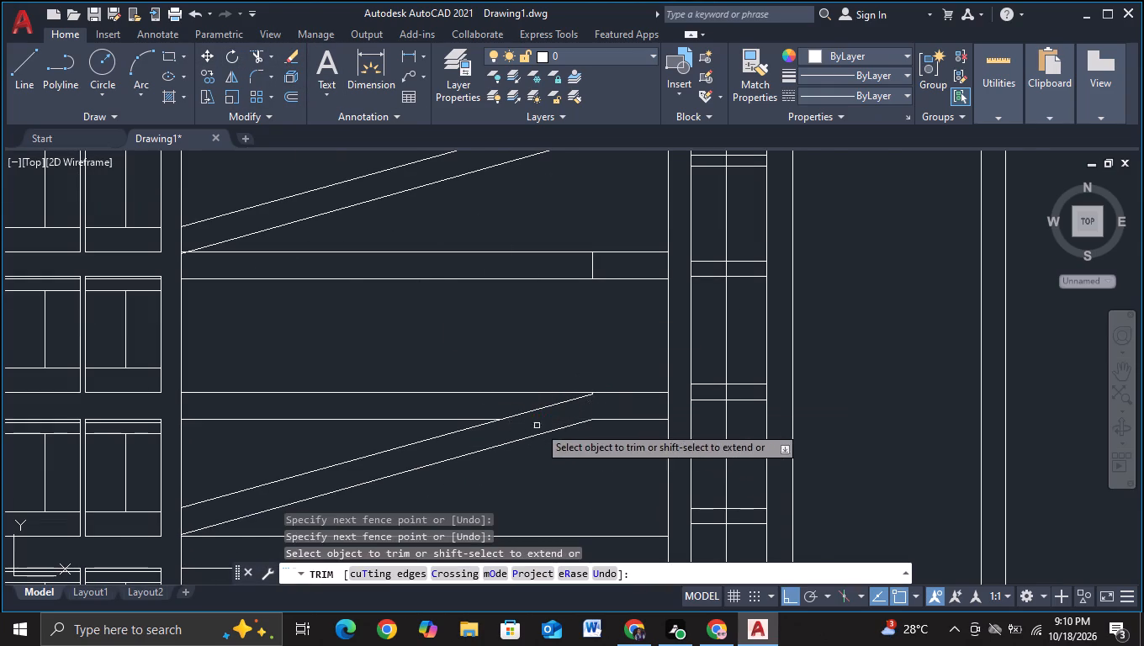
{"action": "scroll", "coordinate": [550, 425], "scroll_direction": "down", "scroll_amount": 1}
{"action": "middle_click_drag", "start_coordinate": [573, 463], "coordinate": [575, 422]}
{"action": "key", "text": "Escape"}
With object snap off, copy the third band's diagonal pair straight down about 15.7 units and straight up about 12.1 units.
{"action": "left_click_drag", "start_coordinate": [408, 387], "coordinate": [428, 413]}
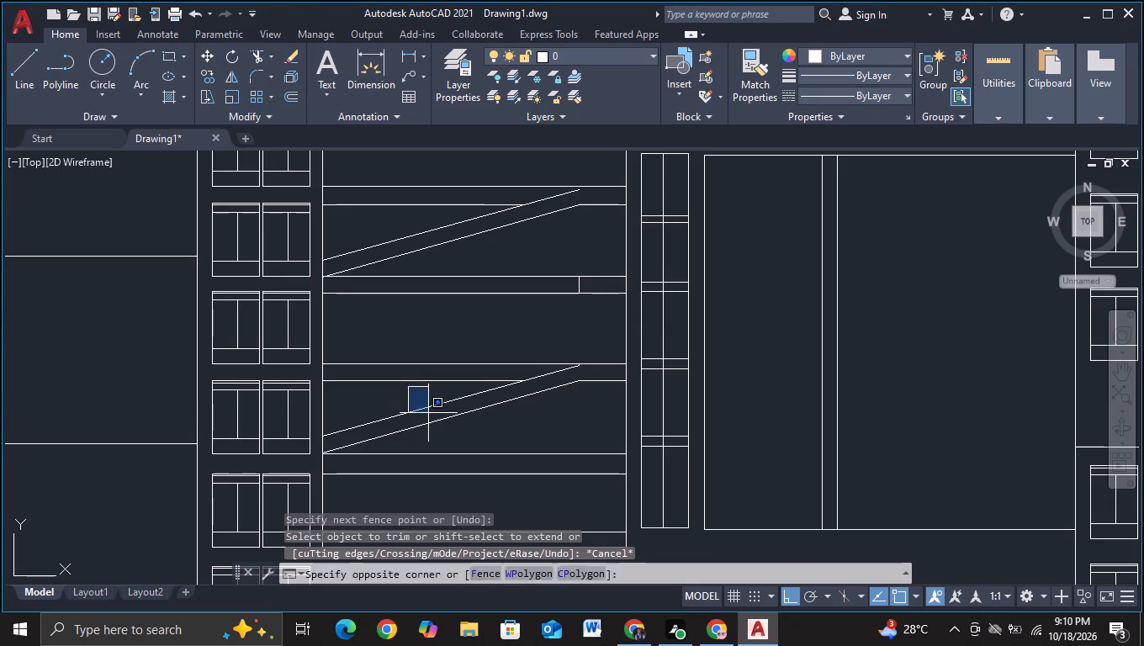
{"action": "left_click_drag", "start_coordinate": [428, 413], "coordinate": [469, 432]}
{"action": "left_click_drag", "start_coordinate": [485, 437], "coordinate": [398, 403]}
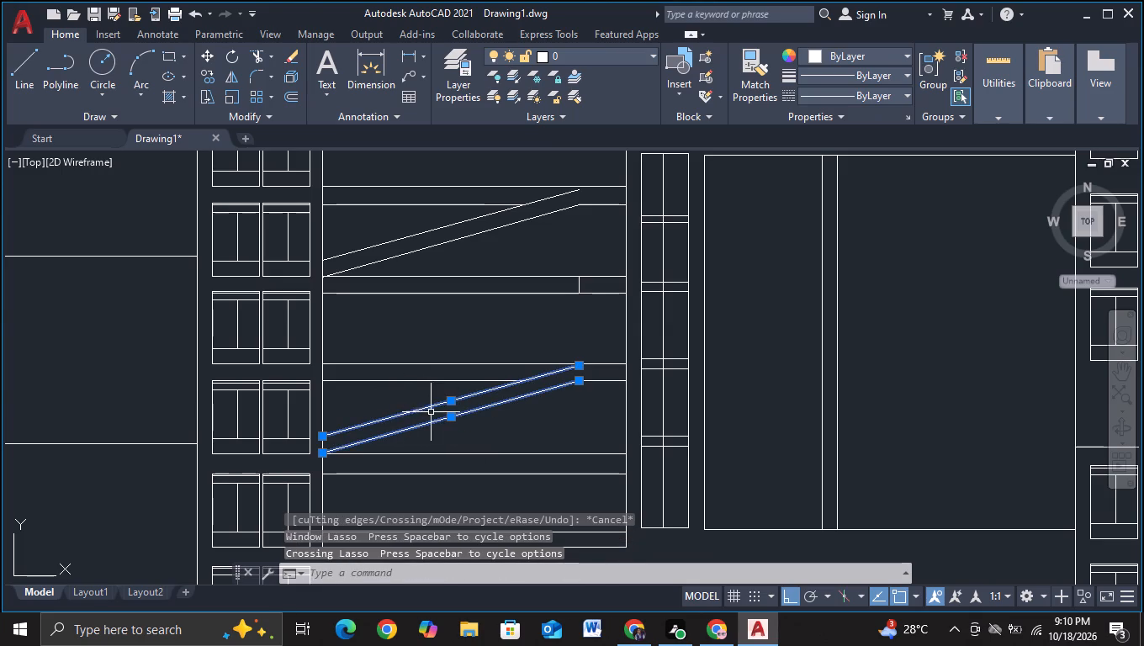
{"action": "key", "text": "c"}
{"action": "left_click", "coordinate": [500, 465]}
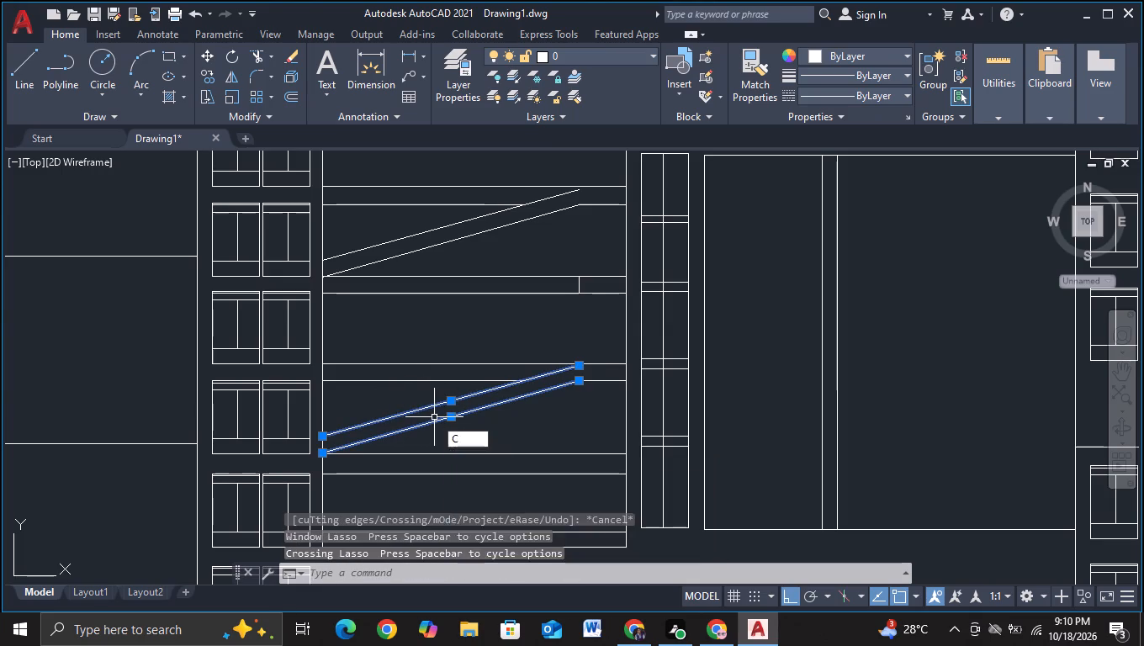
{"action": "left_click_drag", "start_coordinate": [481, 405], "coordinate": [512, 384]}
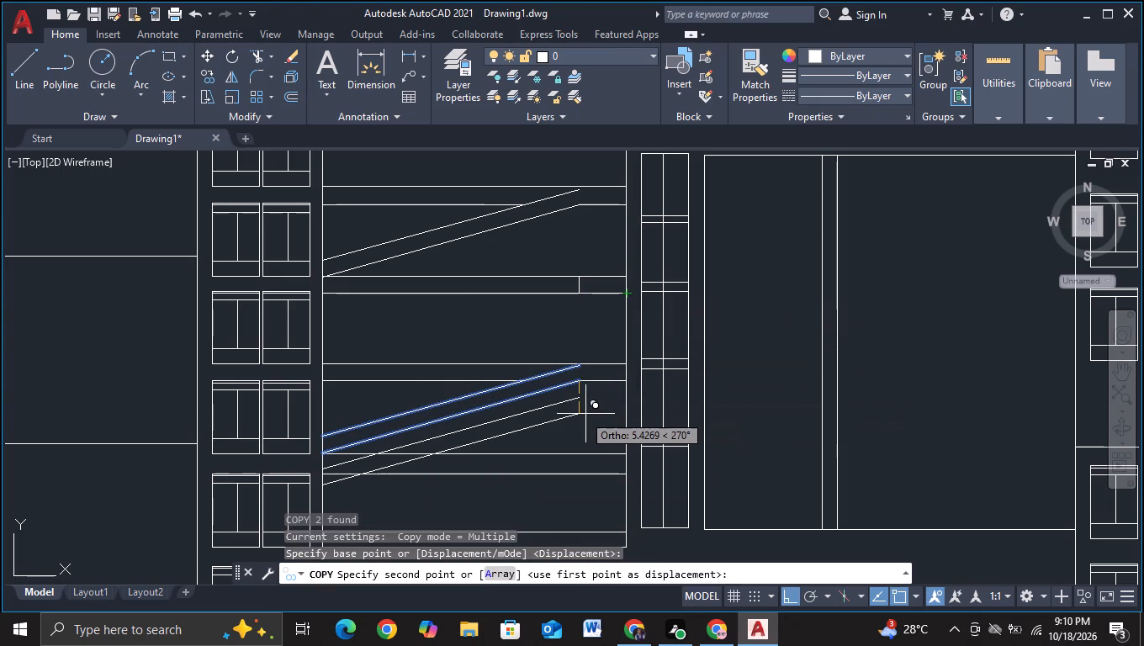
{"action": "key", "text": "F3"}
{"action": "middle_click_drag", "start_coordinate": [585, 404], "coordinate": [582, 304]}
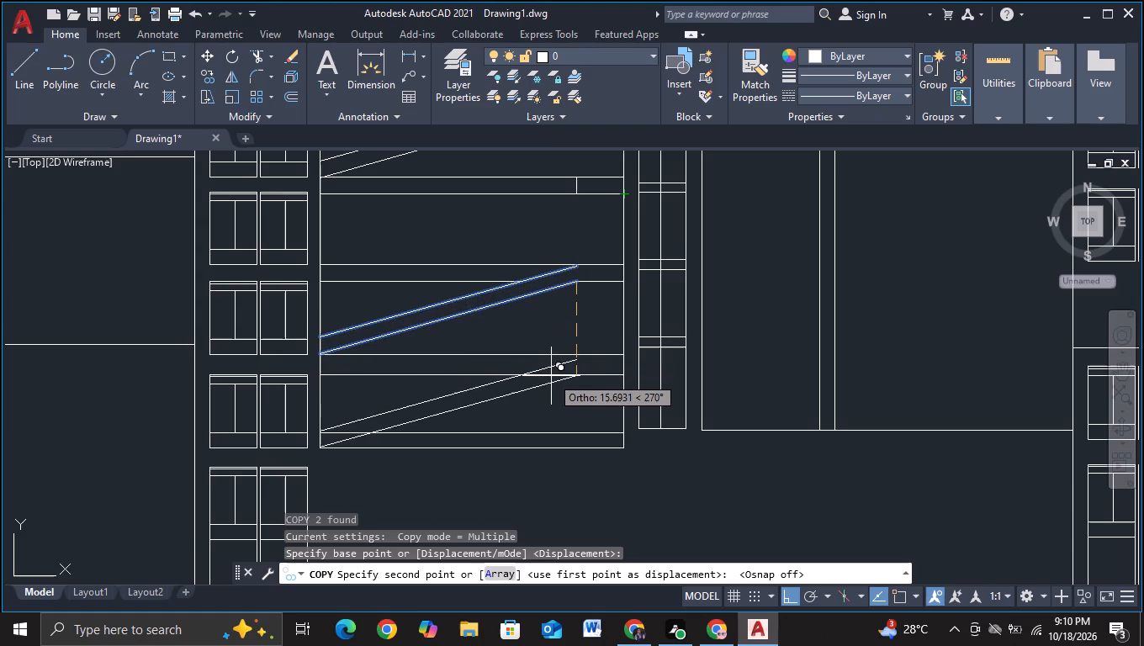
{"action": "left_click", "coordinate": [551, 376]}
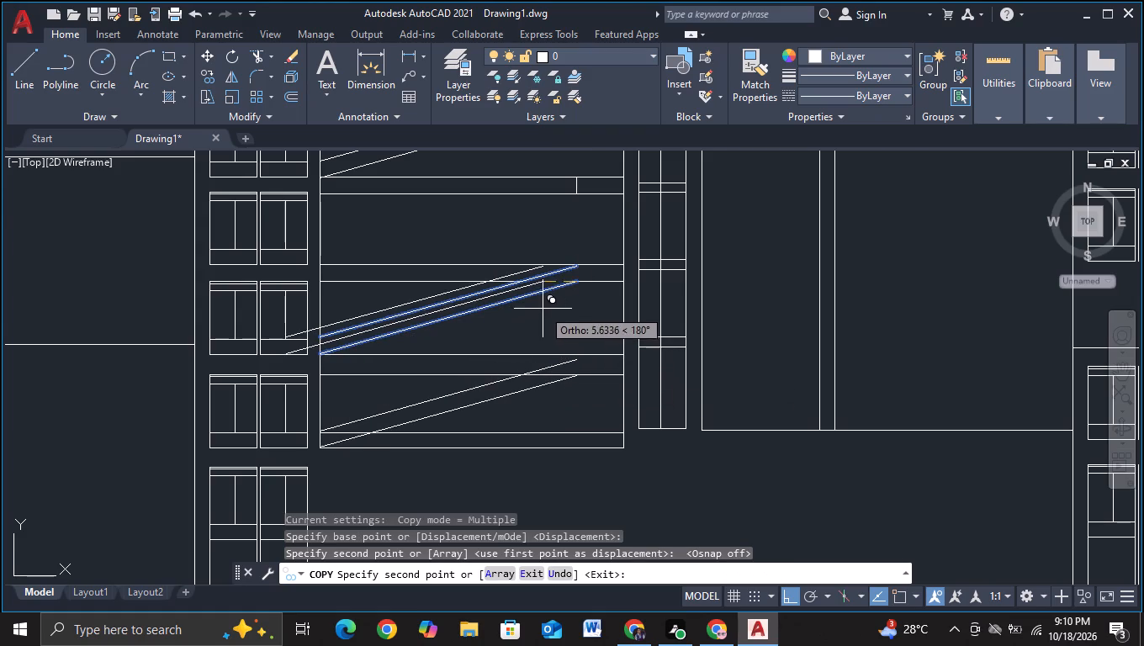
{"action": "scroll", "coordinate": [543, 309], "scroll_direction": "down", "scroll_amount": 1}
{"action": "middle_click_drag", "start_coordinate": [543, 309], "coordinate": [567, 489]}
{"action": "middle_click_drag", "start_coordinate": [573, 433], "coordinate": [573, 432]}
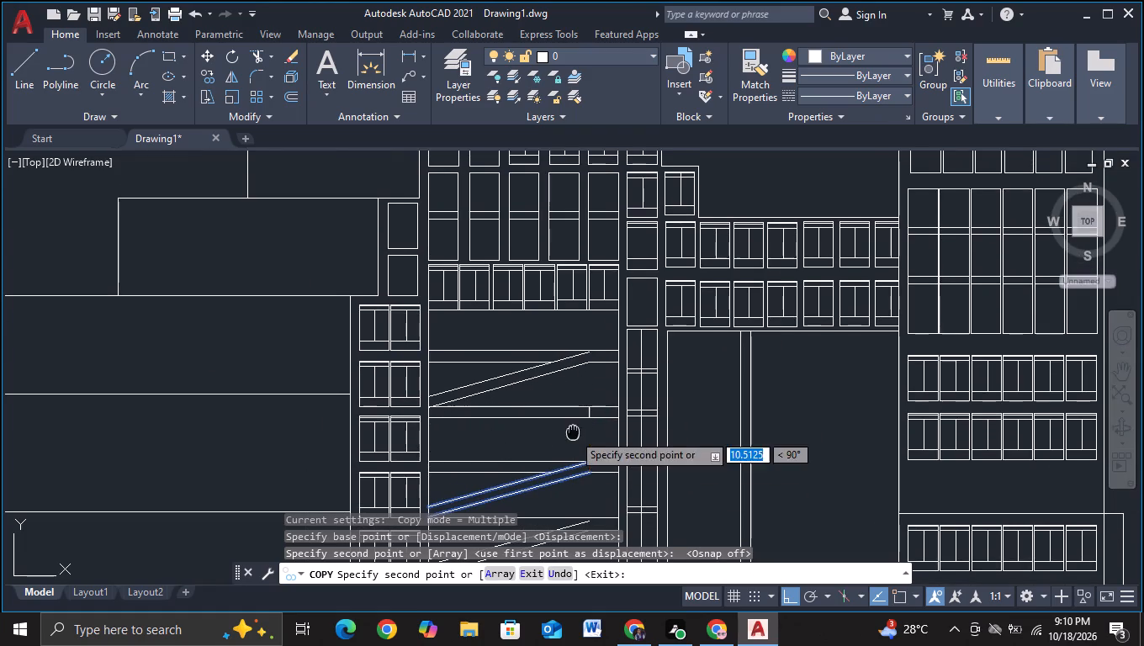
{"action": "middle_click_drag", "start_coordinate": [573, 432], "coordinate": [553, 384]}
{"action": "scroll", "coordinate": [553, 384], "scroll_direction": "up", "scroll_amount": 2}
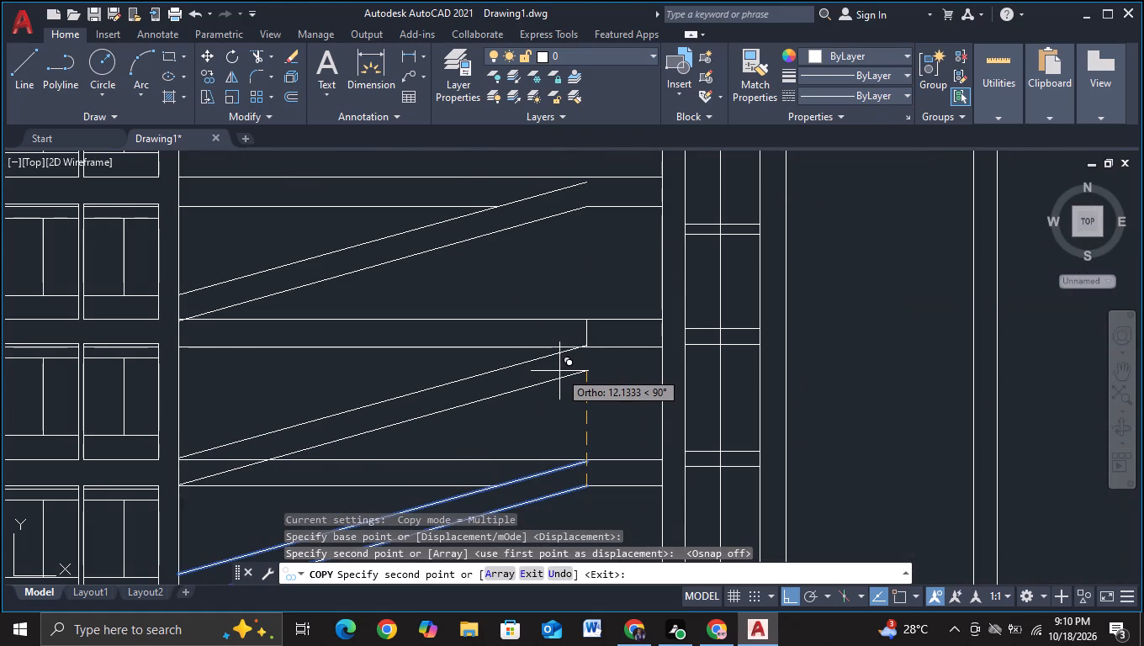
{"action": "left_click", "coordinate": [559, 371]}
{"action": "key", "text": "Escape"}
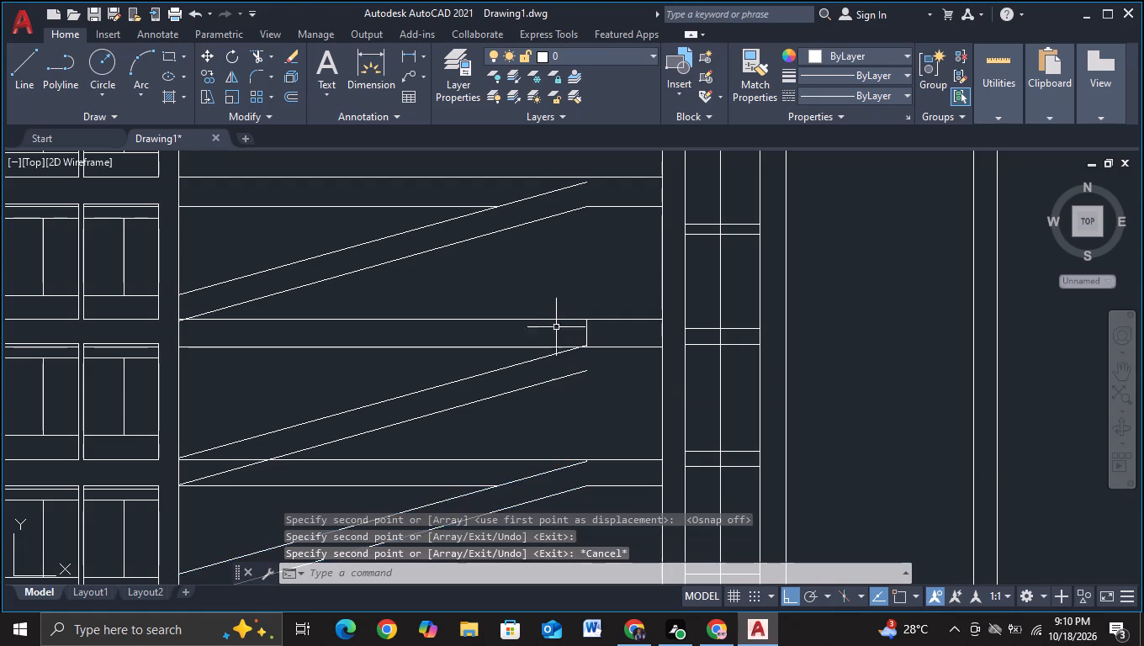
Copy the diagonal pair beneath the second floor band straight up about 29 units into the space below the window row.
{"action": "scroll", "coordinate": [545, 299], "scroll_direction": "down", "scroll_amount": 2}
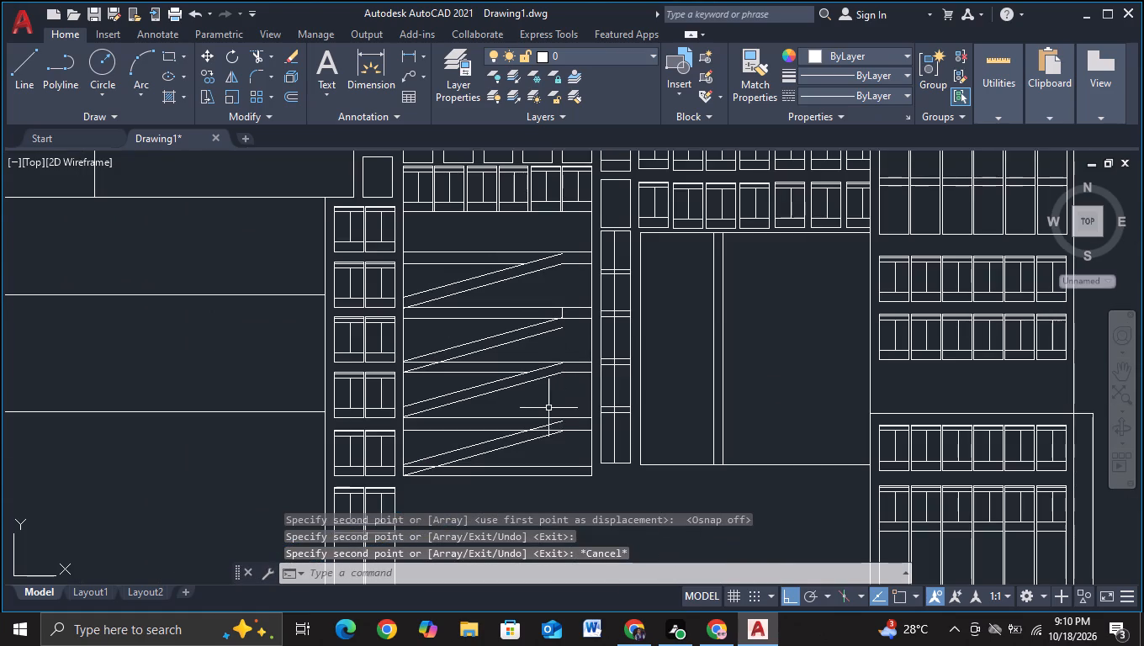
{"action": "middle_click_drag", "start_coordinate": [555, 350], "coordinate": [551, 390]}
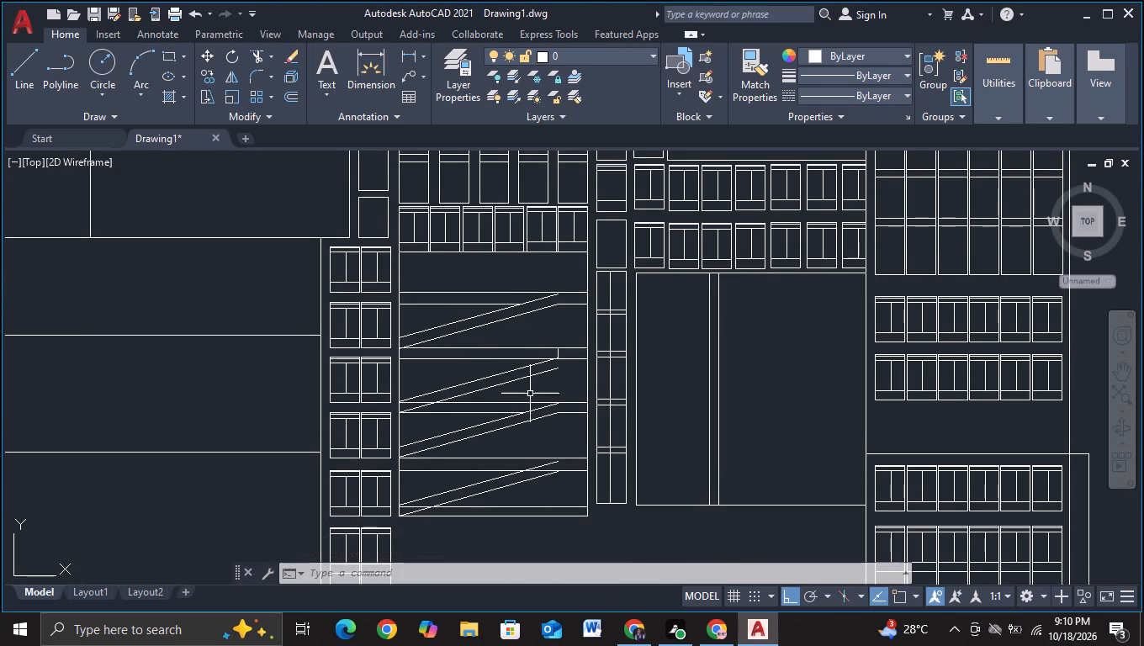
{"action": "left_click", "coordinate": [532, 396]}
{"action": "left_click", "coordinate": [491, 363]}
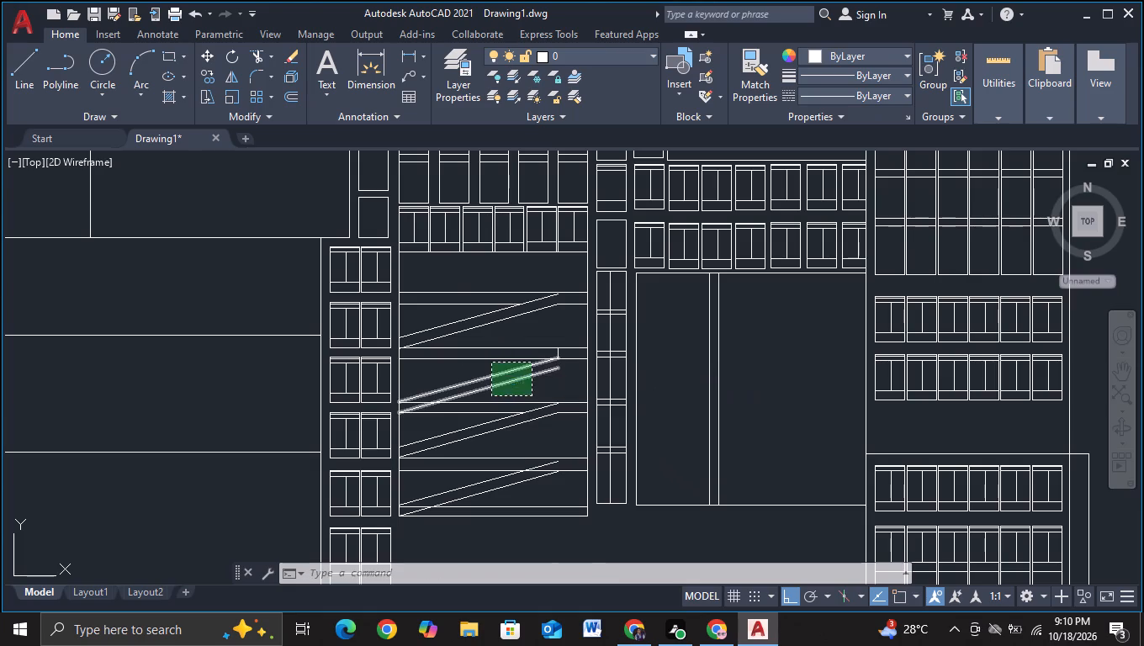
{"action": "key", "text": "c"}
{"action": "left_click", "coordinate": [563, 413]}
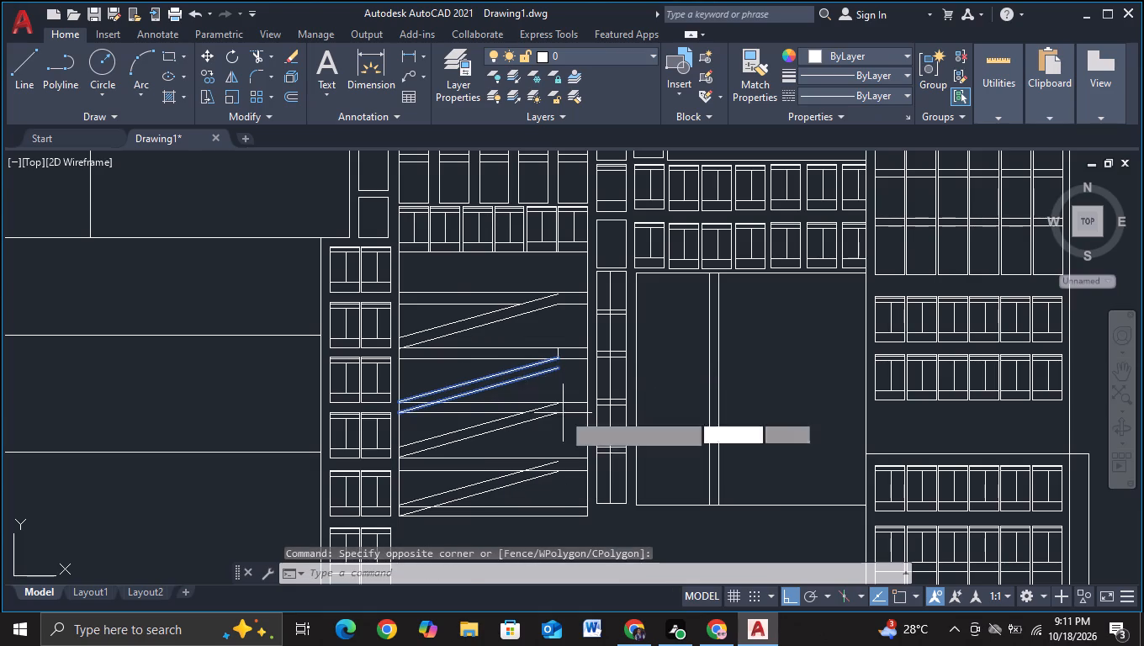
{"action": "left_click", "coordinate": [514, 377]}
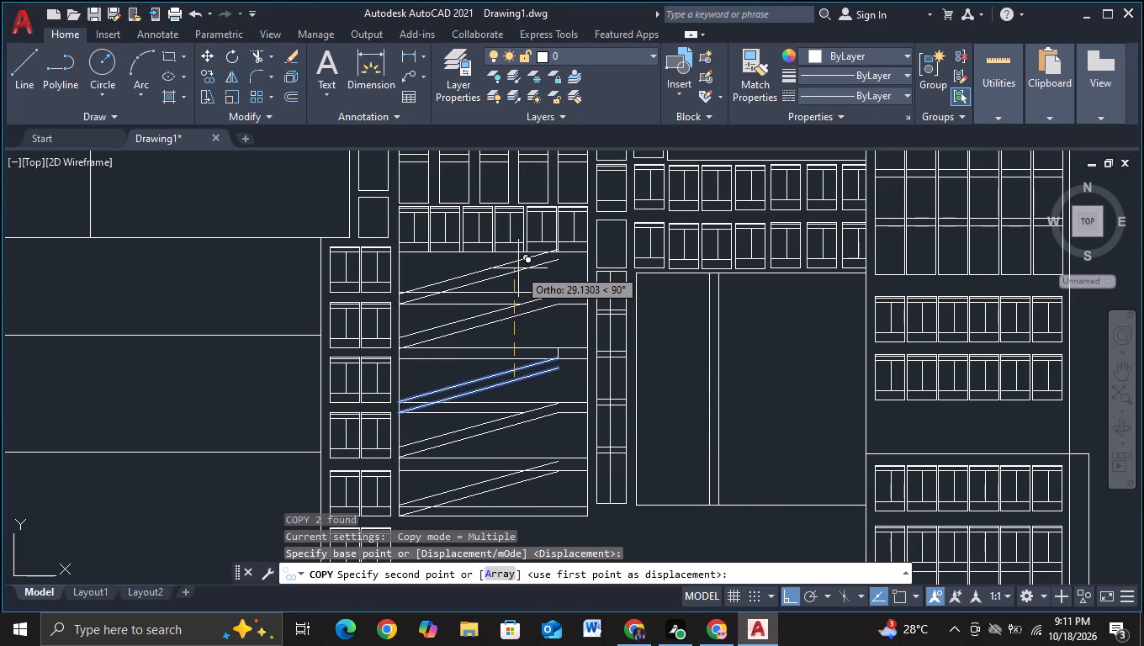
{"action": "left_click", "coordinate": [518, 267]}
{"action": "key", "text": "Escape"}
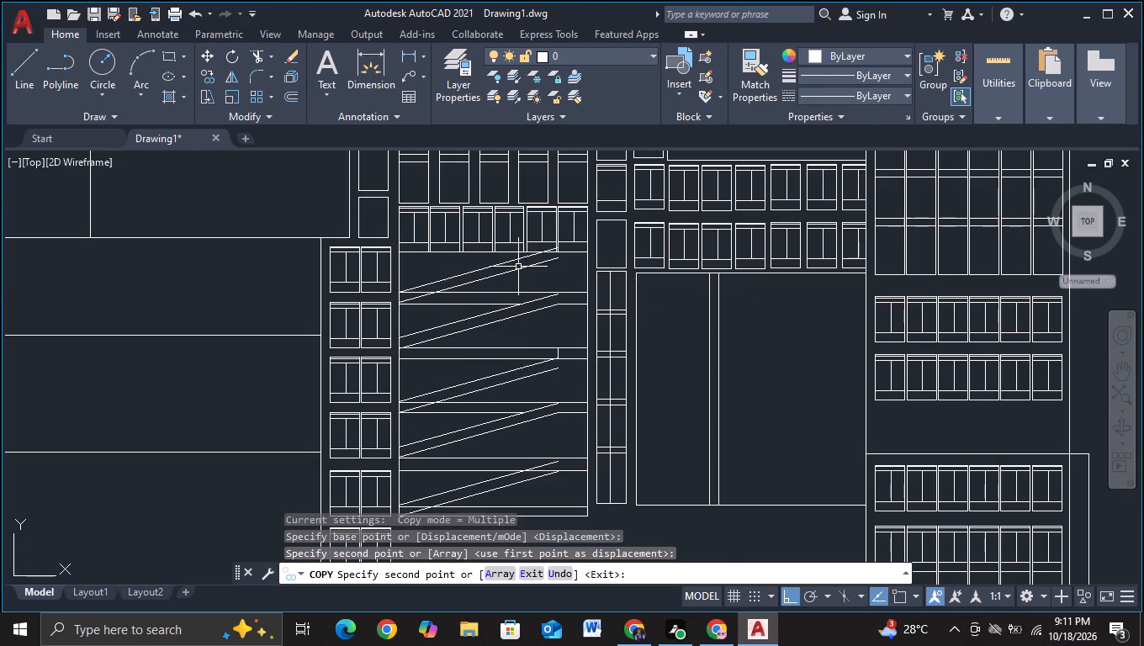
Trim the part of the topmost upper diagonal that crosses the line beneath the window row and runs into the windows.
{"action": "left_click", "coordinate": [257, 62]}
{"action": "scroll", "coordinate": [532, 238], "scroll_direction": "up", "scroll_amount": 2}
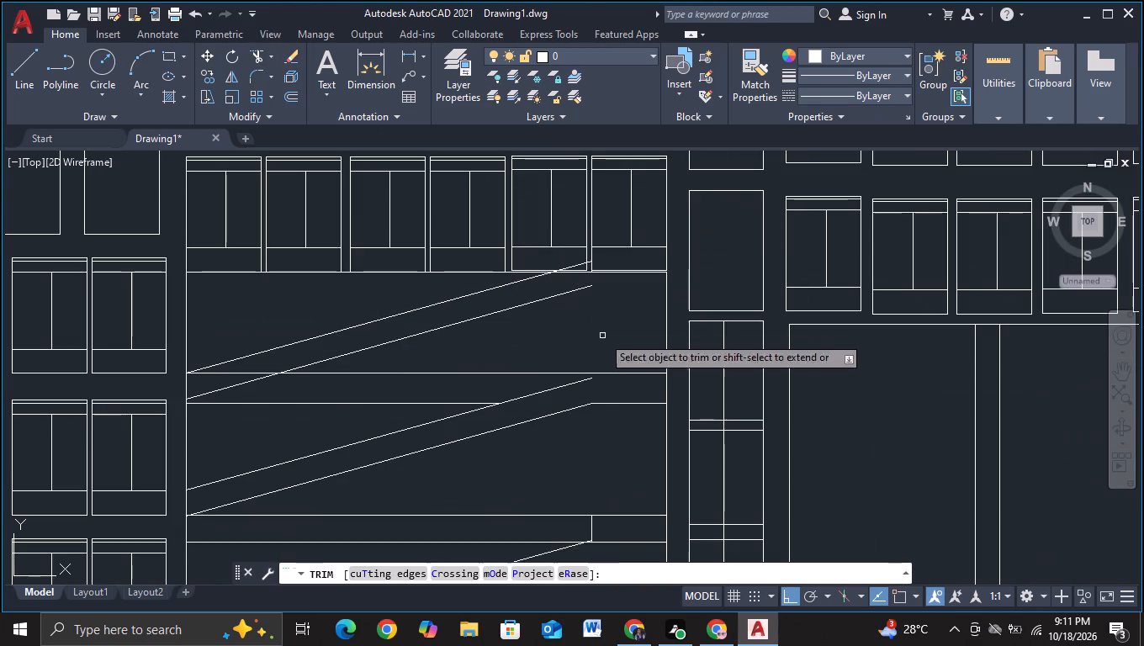
{"action": "scroll", "coordinate": [585, 296], "scroll_direction": "up", "scroll_amount": 3}
{"action": "middle_click_drag", "start_coordinate": [499, 252], "coordinate": [494, 353]}
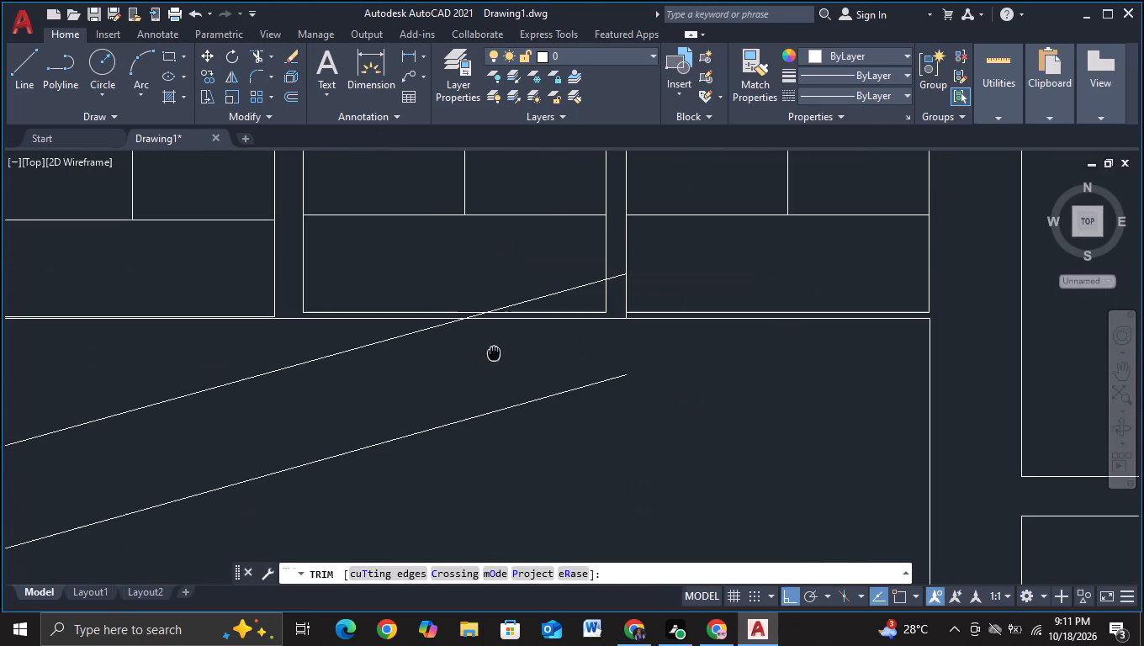
{"action": "left_click", "coordinate": [474, 317]}
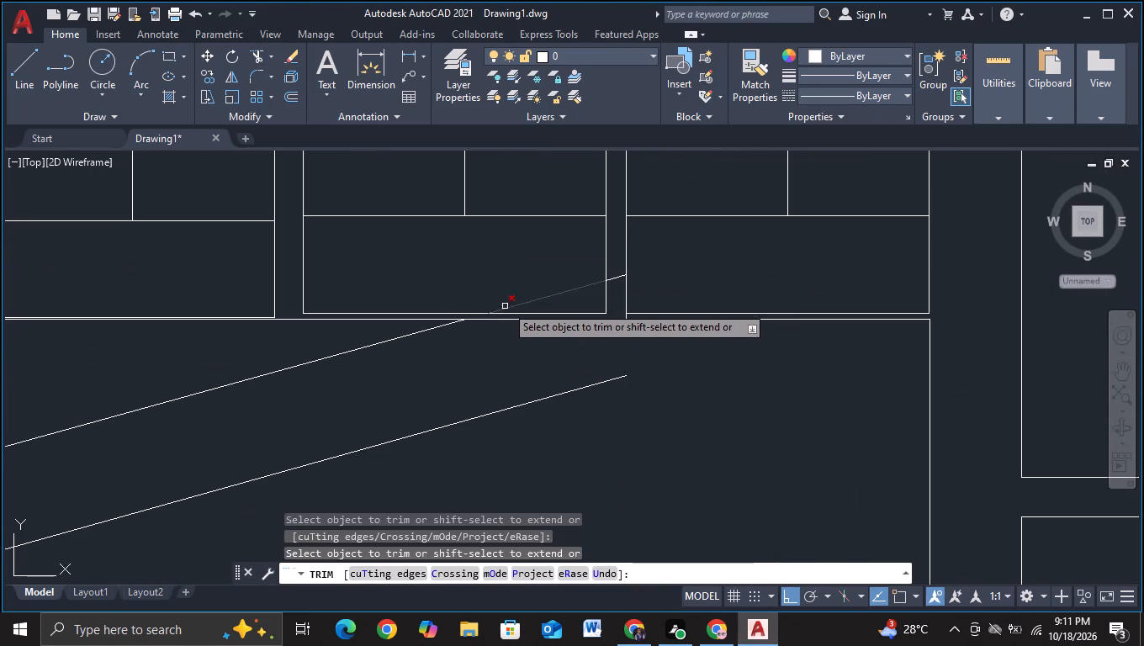
{"action": "left_click_drag", "start_coordinate": [522, 281], "coordinate": [573, 311]}
{"action": "left_click", "coordinate": [591, 294]}
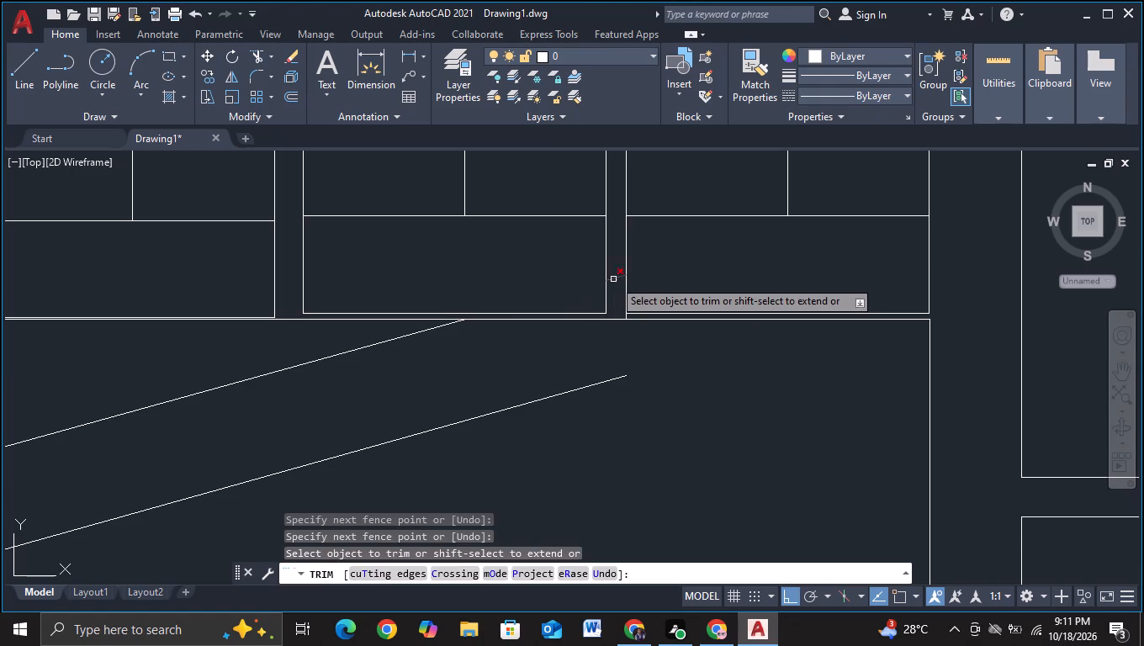
{"action": "left_click", "coordinate": [613, 279]}
Trim the top floor band's upper line where it runs between the topmost two diagonals.
{"action": "scroll", "coordinate": [575, 377], "scroll_direction": "down", "scroll_amount": 2}
{"action": "middle_click_drag", "start_coordinate": [596, 463], "coordinate": [680, 336]}
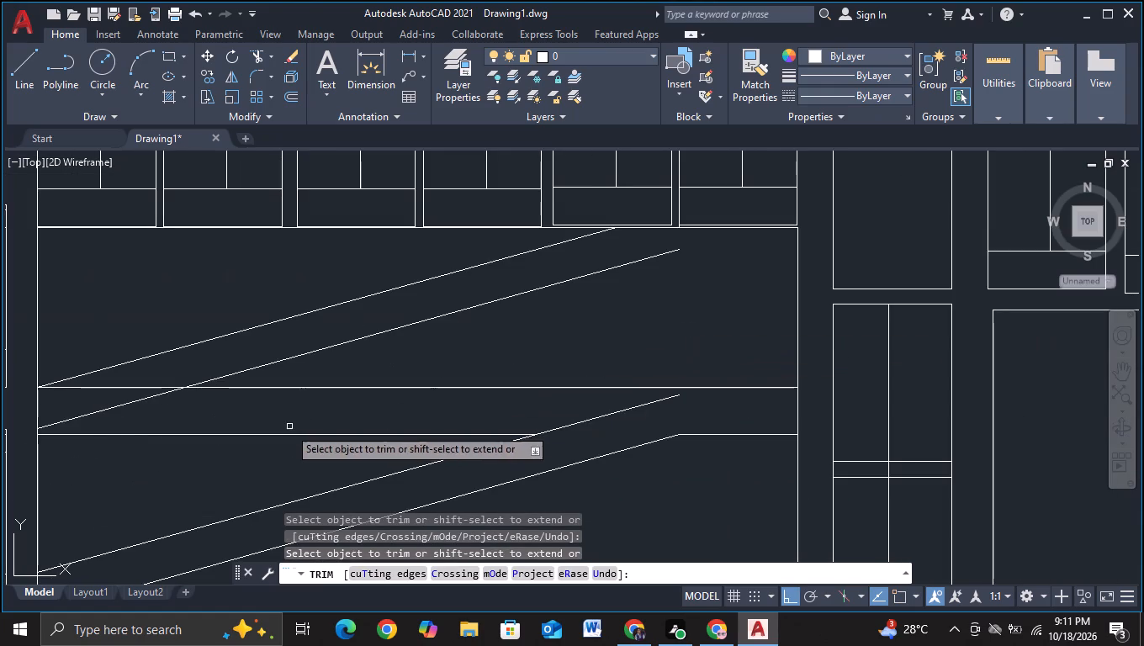
{"action": "left_click_drag", "start_coordinate": [140, 376], "coordinate": [73, 395]}
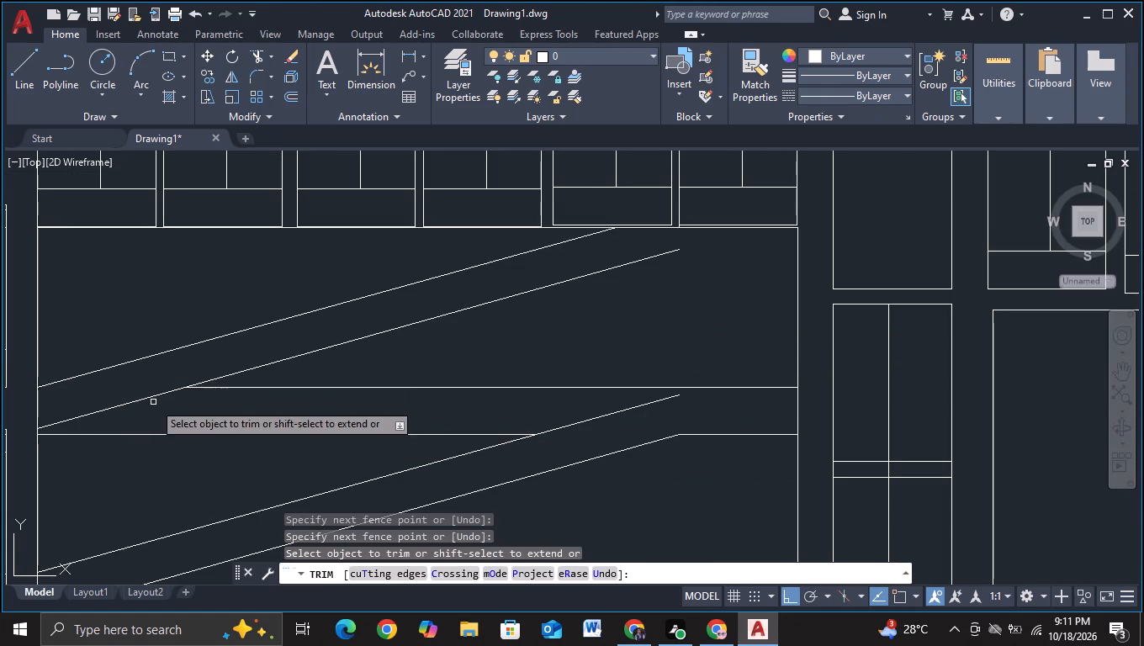
Trim the short vertical piece inside the second floor band from the top and the third band's upper line between its diagonals.
{"action": "scroll", "coordinate": [206, 406], "scroll_direction": "down", "scroll_amount": 2}
{"action": "middle_click_drag", "start_coordinate": [339, 474], "coordinate": [341, 474]}
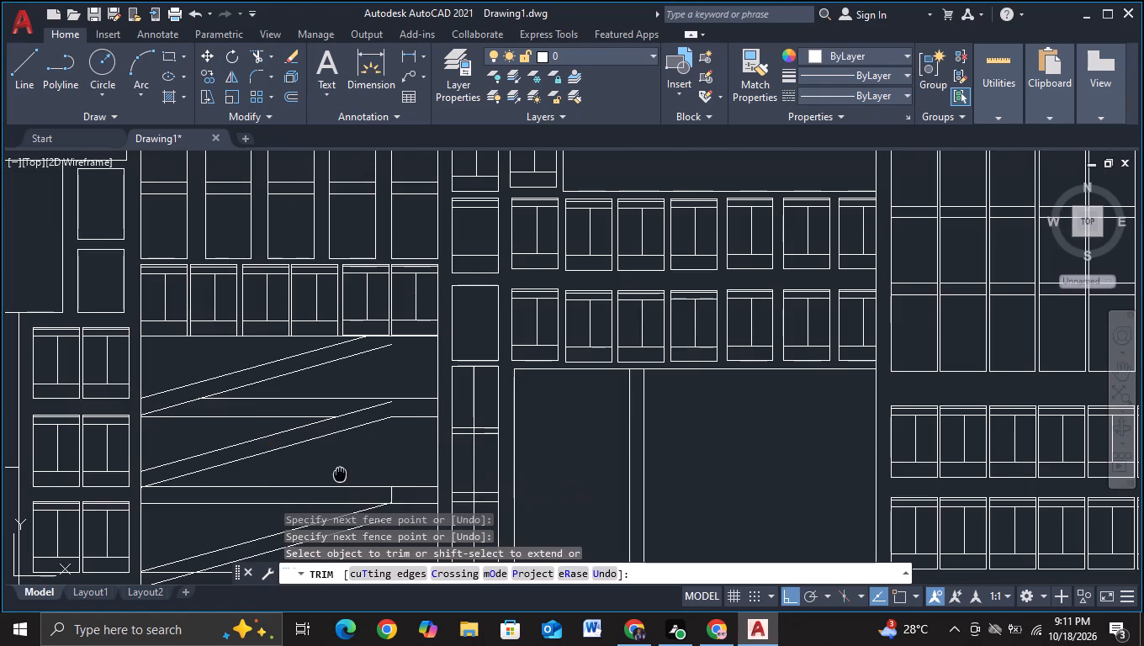
{"action": "middle_click_drag", "start_coordinate": [341, 474], "coordinate": [358, 432]}
{"action": "middle_click_drag", "start_coordinate": [333, 425], "coordinate": [376, 366]}
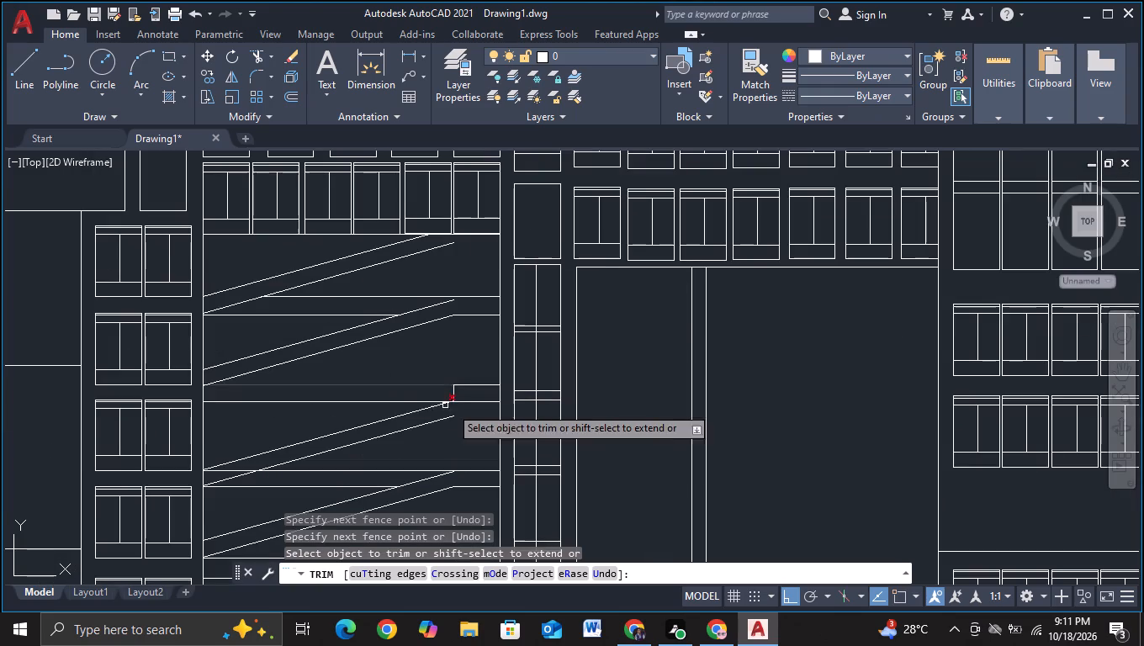
{"action": "left_click", "coordinate": [454, 395]}
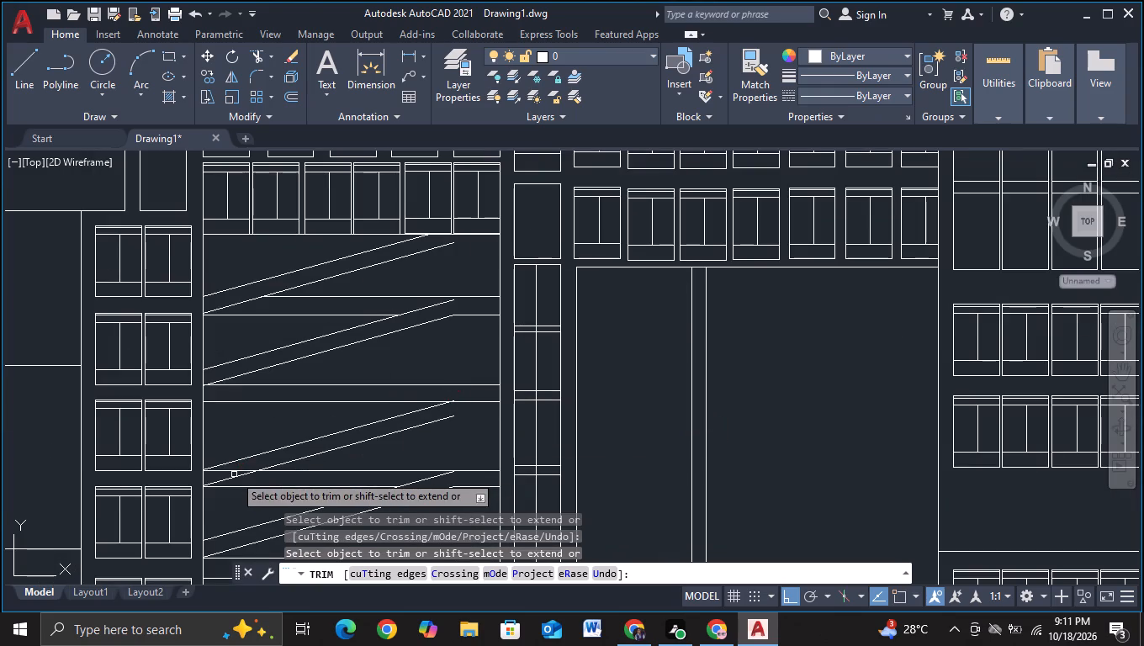
{"action": "left_click", "coordinate": [234, 469]}
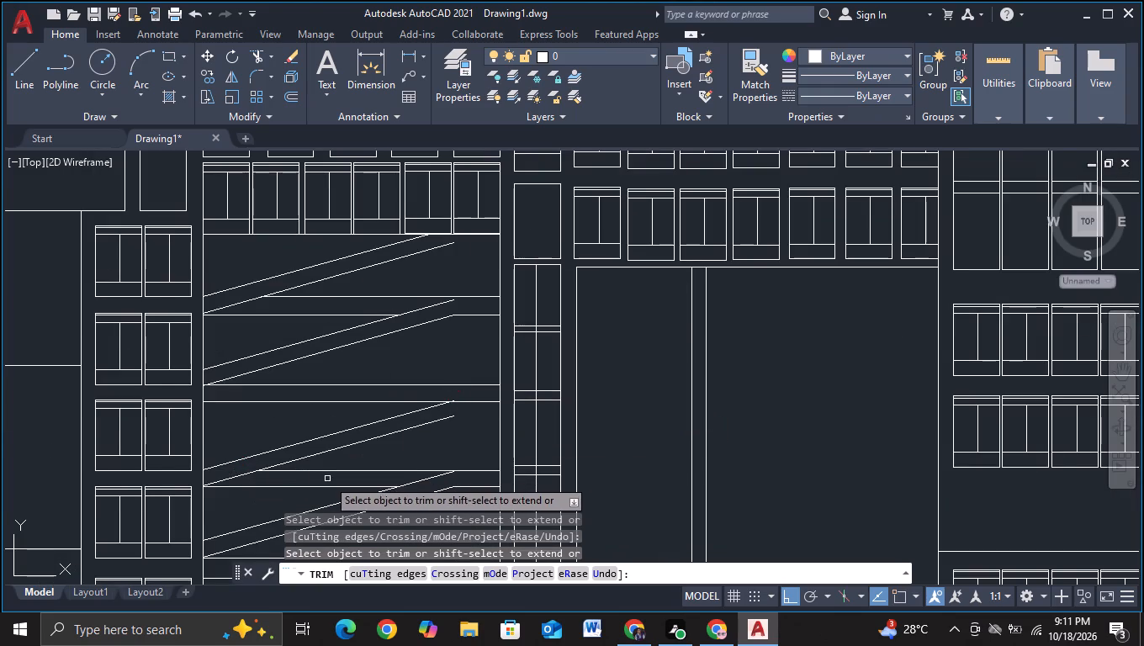
Trim the upper diagonals' ends across the third and fourth bands, and the lowest band's upper line between its diagonals.
{"action": "middle_click_drag", "start_coordinate": [328, 483], "coordinate": [338, 377]}
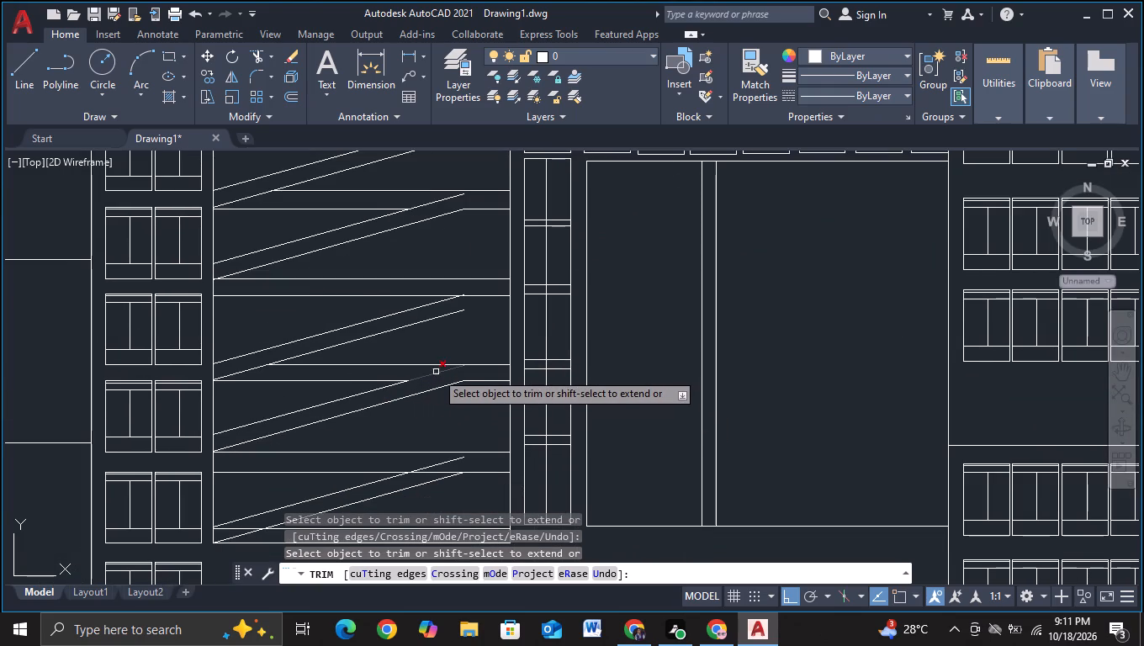
{"action": "left_click", "coordinate": [429, 378]}
{"action": "middle_click_drag", "start_coordinate": [378, 422], "coordinate": [398, 357]}
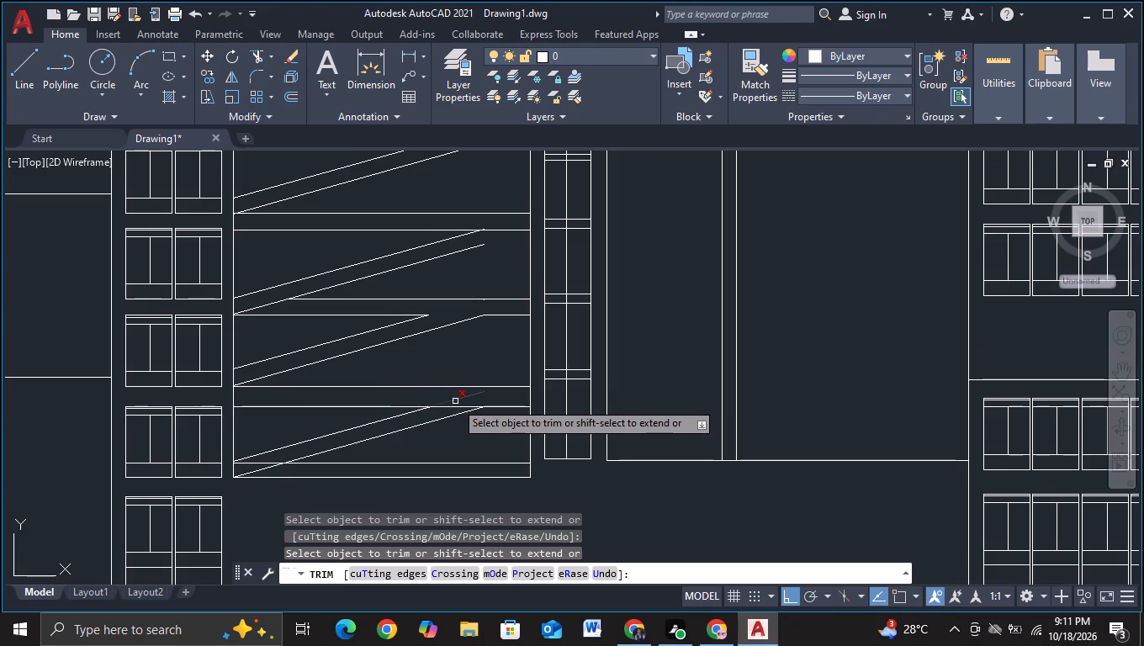
{"action": "left_click", "coordinate": [455, 401]}
{"action": "left_click", "coordinate": [262, 465]}
{"action": "scroll", "coordinate": [343, 467], "scroll_direction": "down", "scroll_amount": 2}
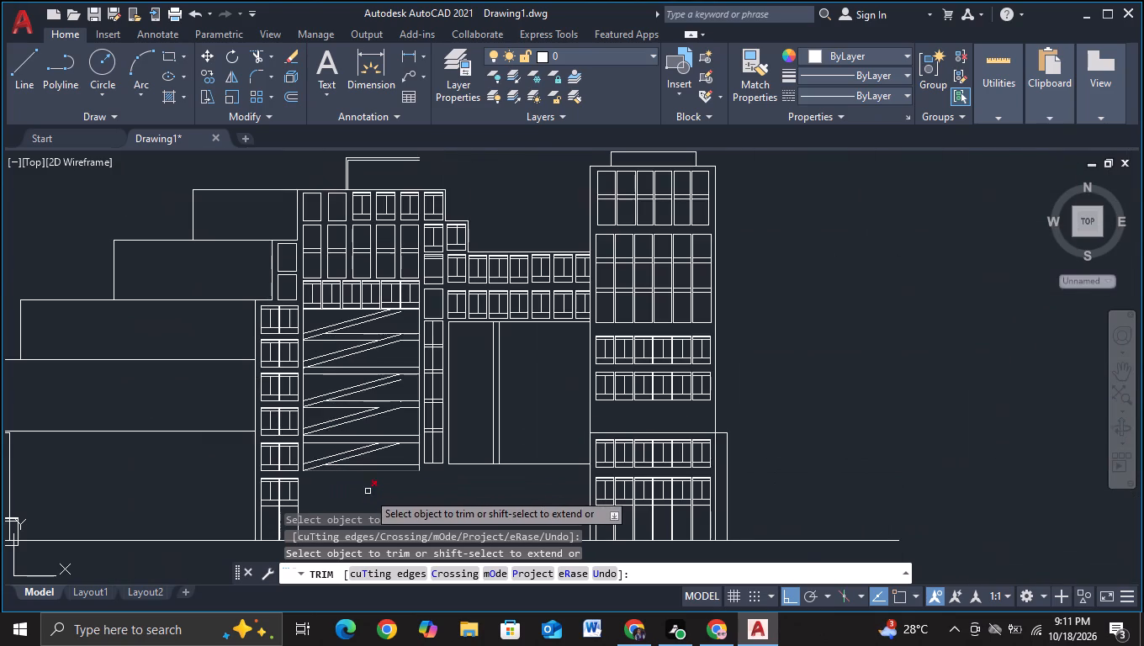
{"action": "middle_click_drag", "start_coordinate": [368, 493], "coordinate": [393, 457]}
{"action": "key", "text": "Escape"}
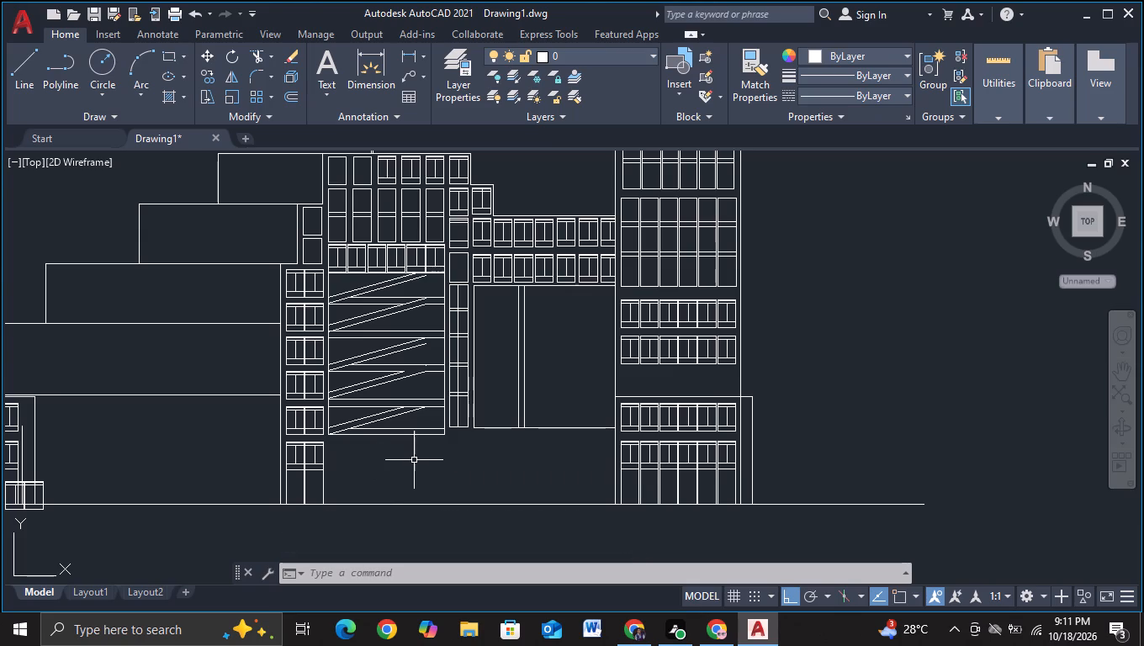
Erase the tiny leftover diagonal fragment on the upper line of the third floor band.
{"action": "middle_click_drag", "start_coordinate": [414, 473], "coordinate": [411, 438]}
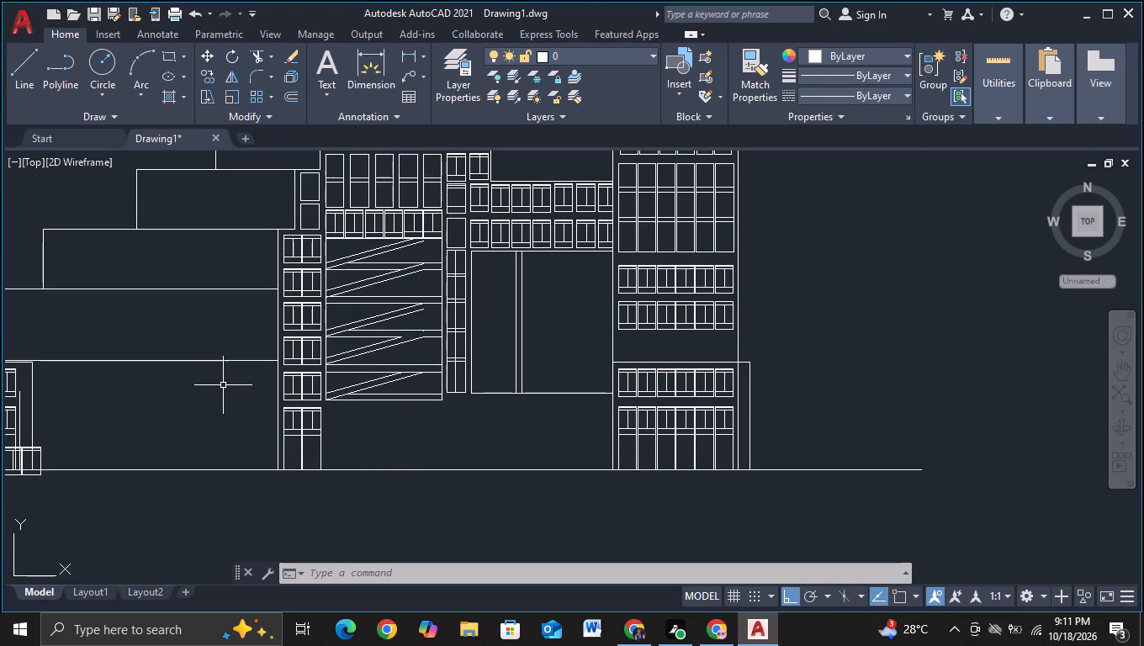
{"action": "middle_click_drag", "start_coordinate": [425, 509], "coordinate": [425, 502]}
{"action": "middle_click_drag", "start_coordinate": [425, 502], "coordinate": [424, 471]}
{"action": "scroll", "coordinate": [437, 333], "scroll_direction": "up", "scroll_amount": 2}
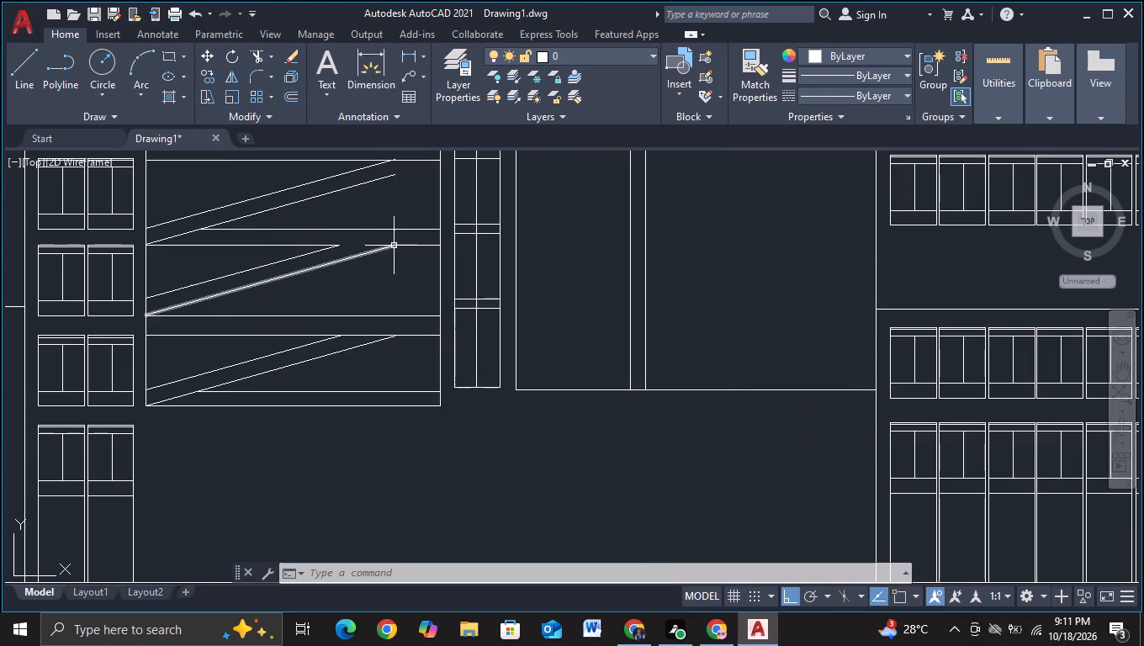
{"action": "scroll", "coordinate": [394, 246], "scroll_direction": "up", "scroll_amount": 2}
{"action": "left_click", "coordinate": [392, 210]}
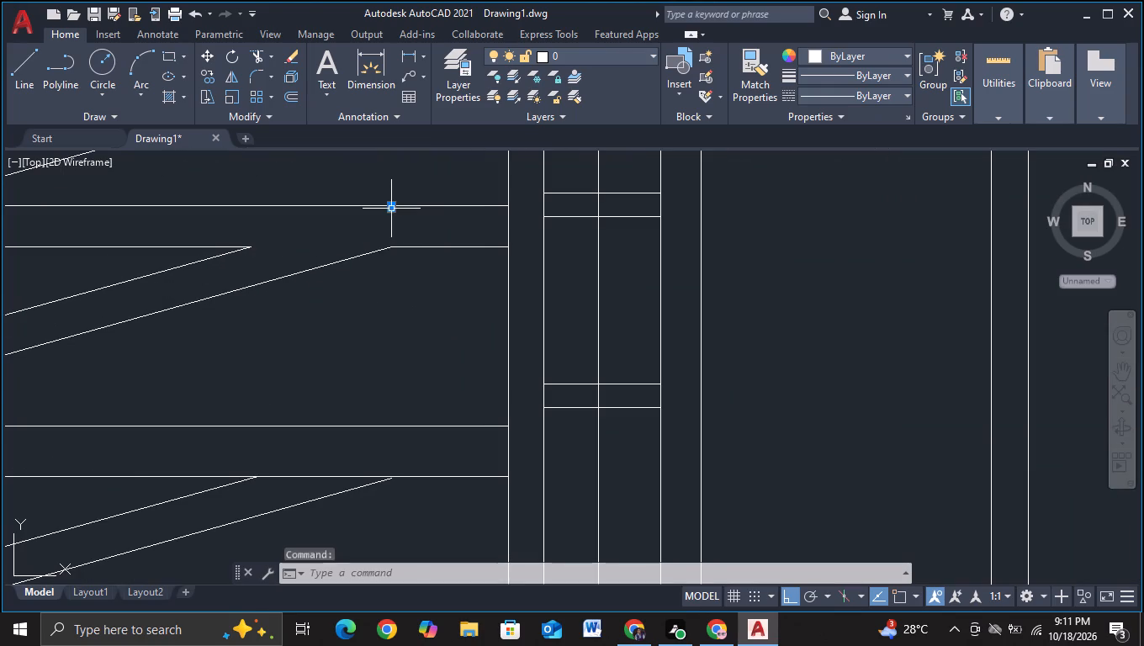
{"action": "key", "text": "Delete"}
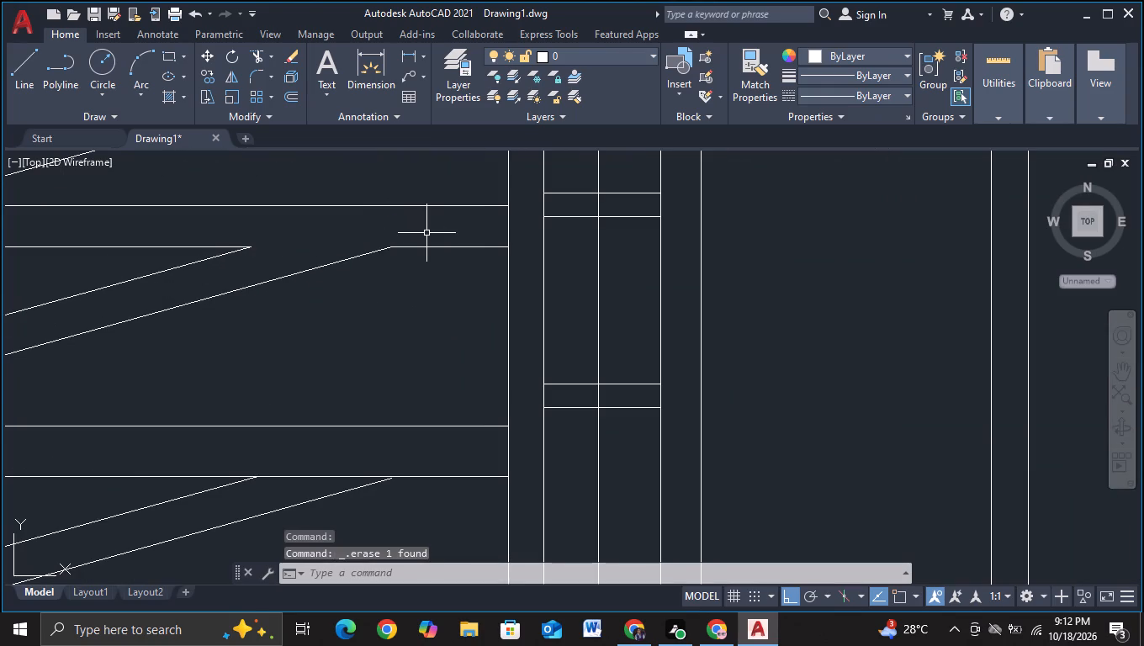
{"action": "scroll", "coordinate": [426, 233], "scroll_direction": "down", "scroll_amount": 4}
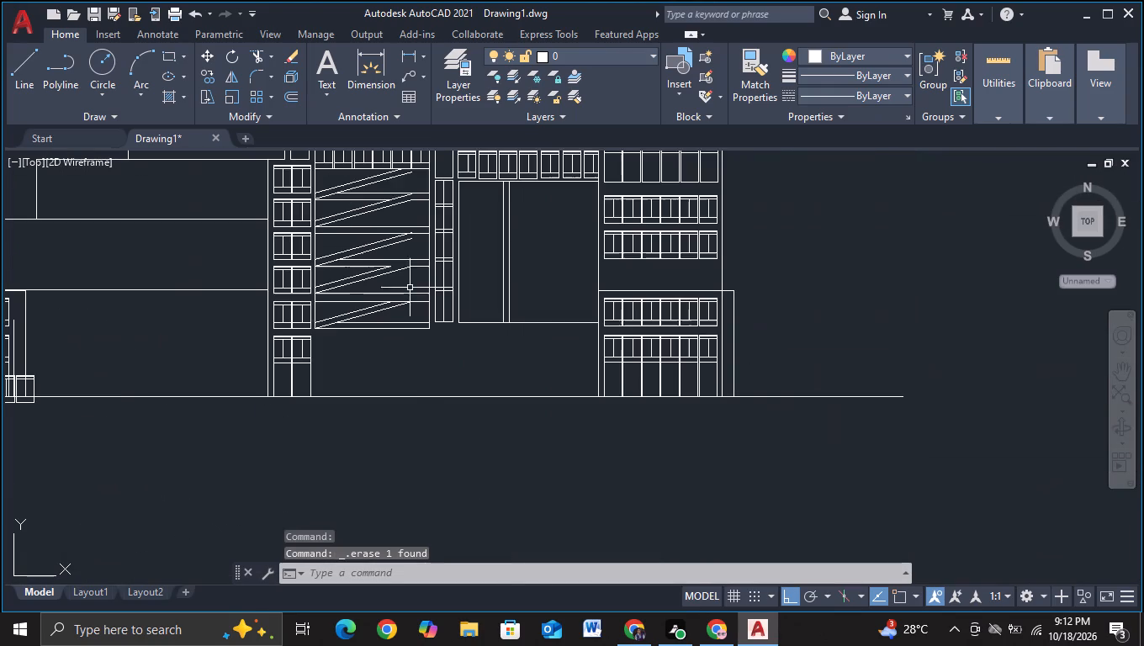
{"action": "middle_click_drag", "start_coordinate": [435, 371], "coordinate": [448, 416]}
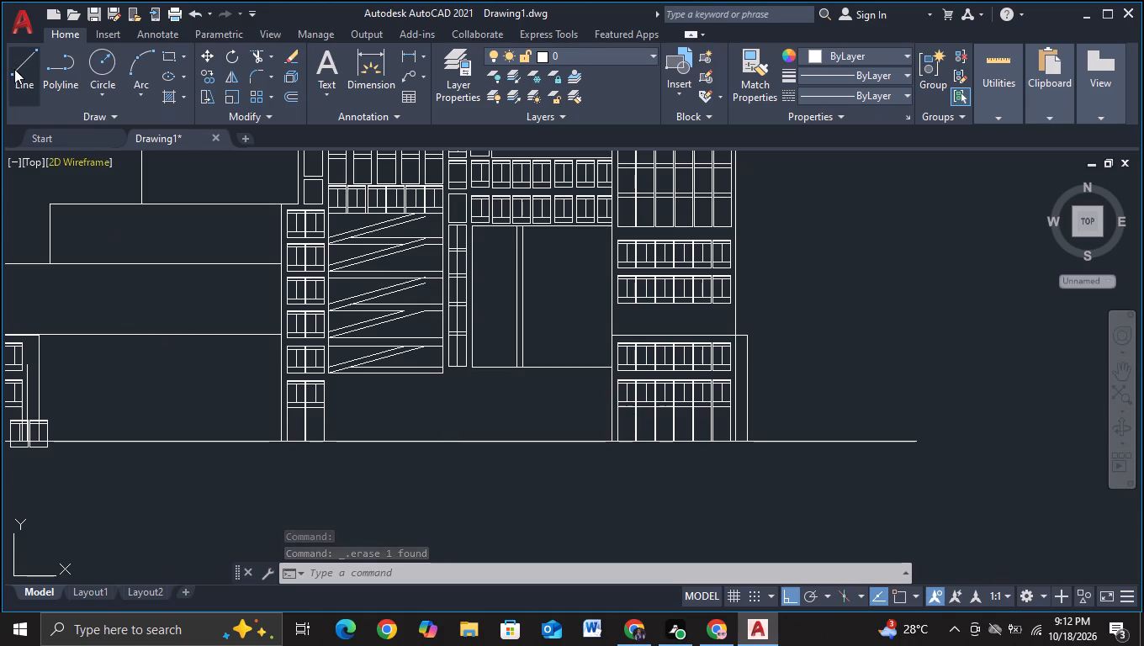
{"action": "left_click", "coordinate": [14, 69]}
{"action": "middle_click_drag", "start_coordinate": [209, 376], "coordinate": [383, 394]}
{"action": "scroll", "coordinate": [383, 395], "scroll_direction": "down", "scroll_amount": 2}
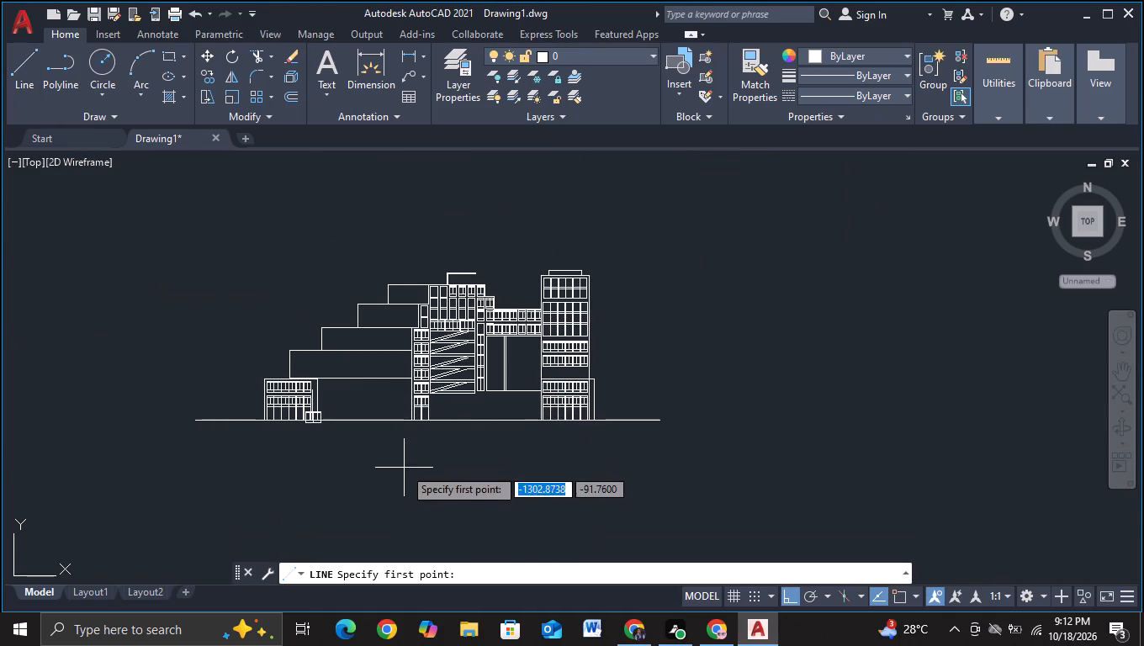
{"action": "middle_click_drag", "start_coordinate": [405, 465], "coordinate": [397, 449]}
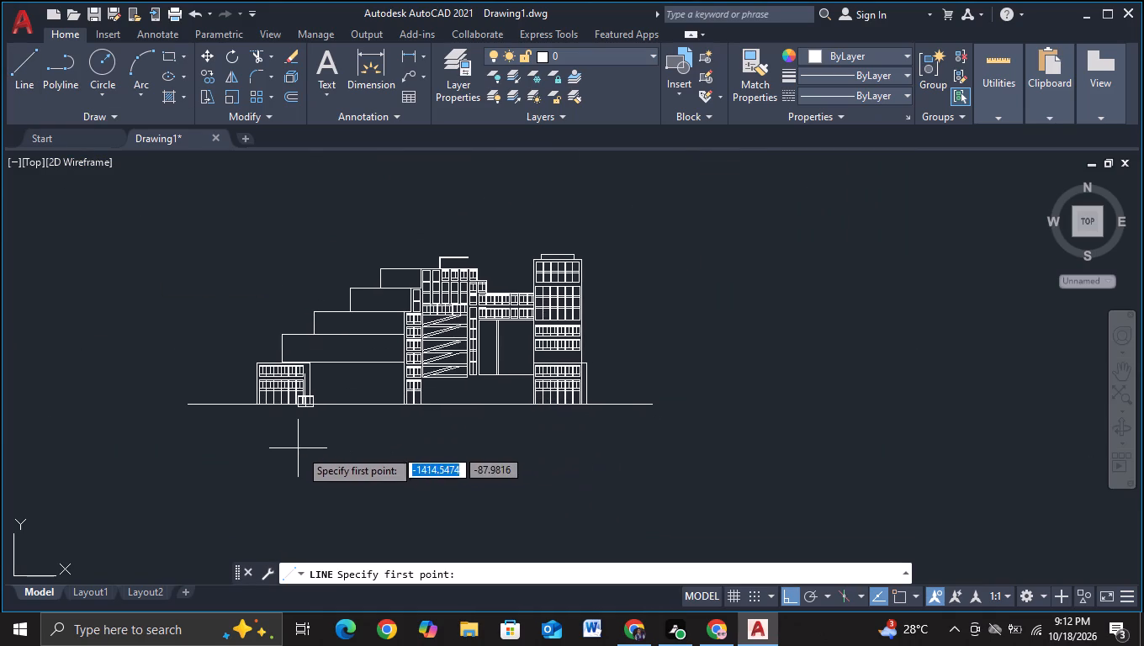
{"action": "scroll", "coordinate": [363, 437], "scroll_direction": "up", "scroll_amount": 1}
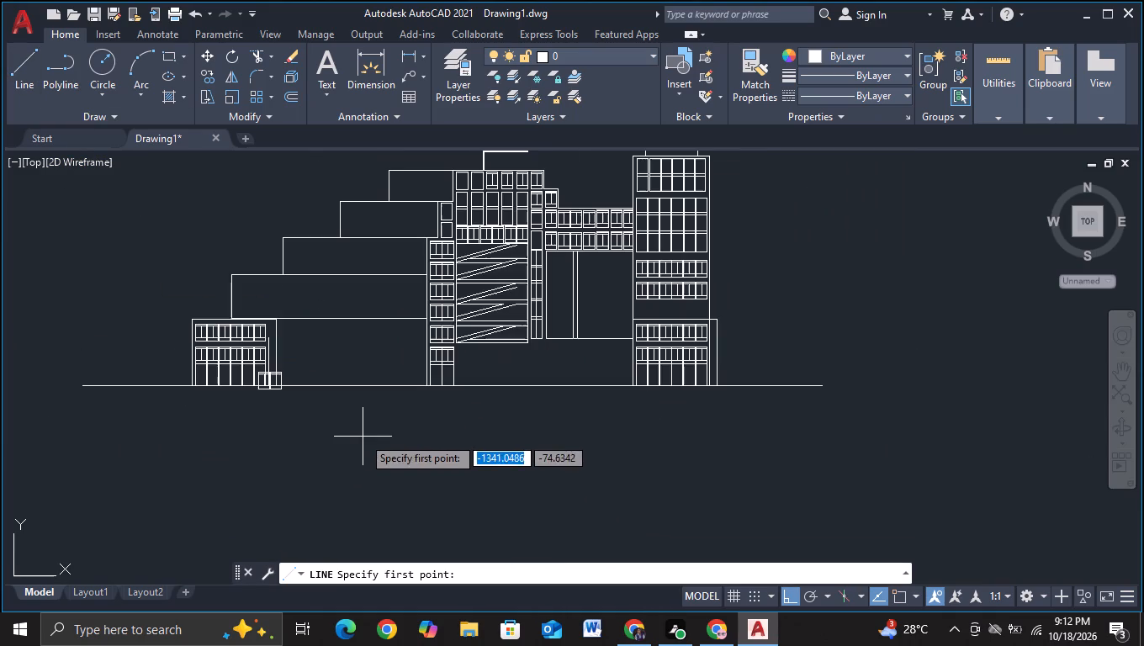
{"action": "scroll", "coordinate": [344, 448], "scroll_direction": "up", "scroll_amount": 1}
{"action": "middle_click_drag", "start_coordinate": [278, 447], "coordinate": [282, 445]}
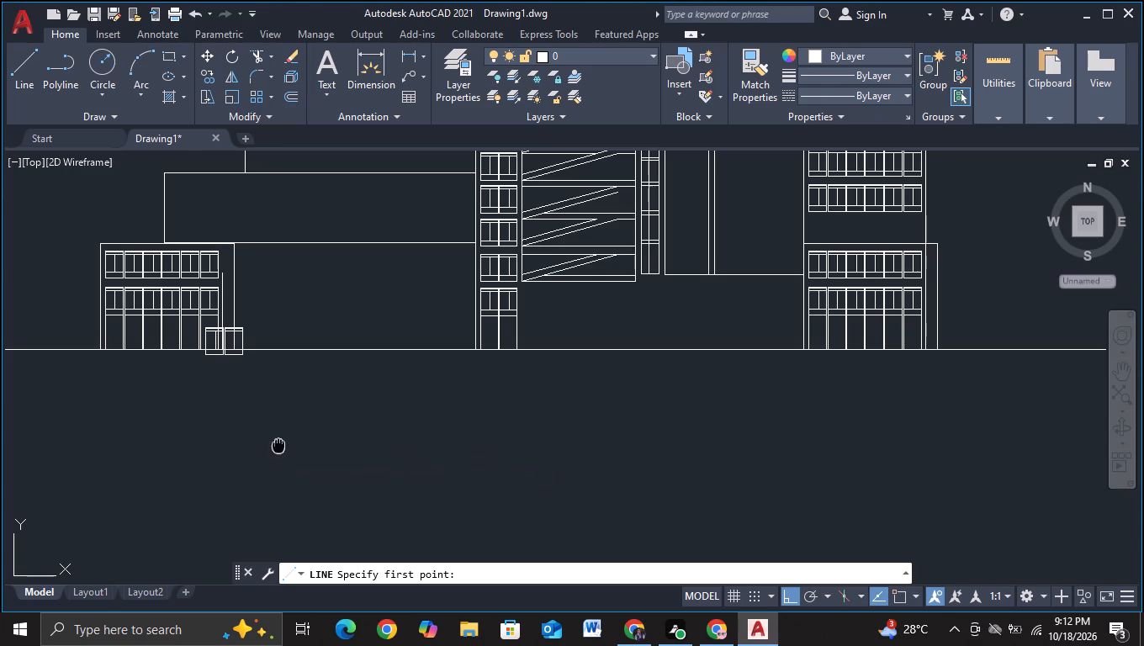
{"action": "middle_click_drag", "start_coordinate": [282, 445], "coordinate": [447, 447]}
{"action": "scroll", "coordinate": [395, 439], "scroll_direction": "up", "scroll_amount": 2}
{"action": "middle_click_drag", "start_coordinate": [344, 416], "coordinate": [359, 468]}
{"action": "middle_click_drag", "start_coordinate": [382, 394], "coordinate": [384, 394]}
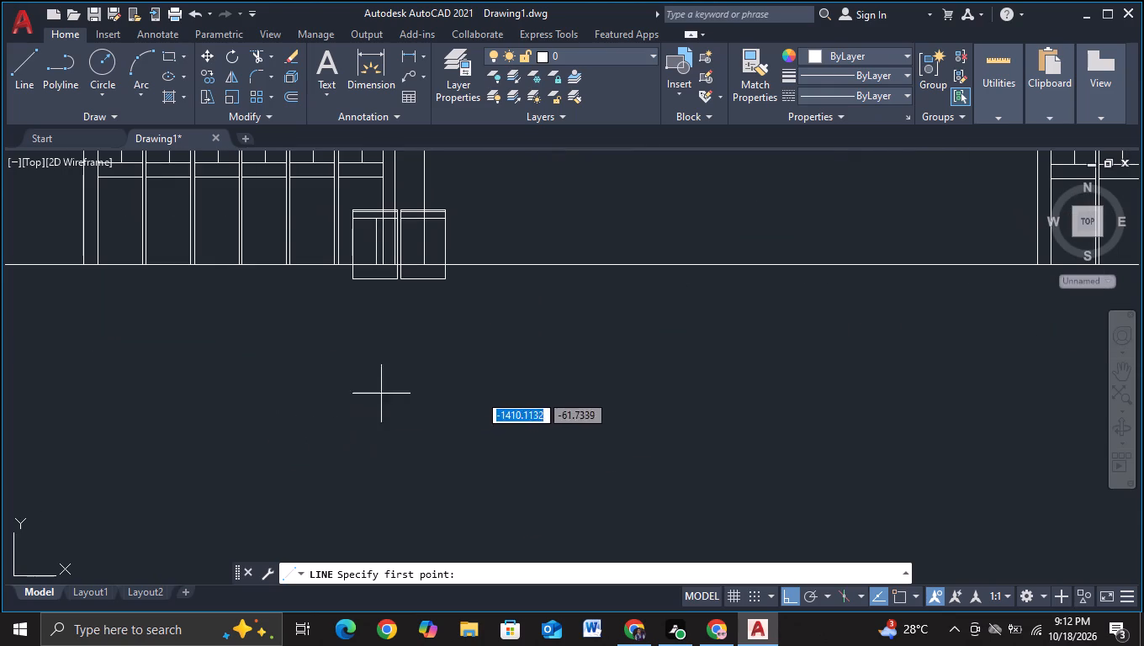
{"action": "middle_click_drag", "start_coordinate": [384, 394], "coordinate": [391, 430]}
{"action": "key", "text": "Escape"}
Erase the stray pair of windows overlapping the ground line at the right corner of the low left block.
{"action": "left_click", "coordinate": [350, 230]}
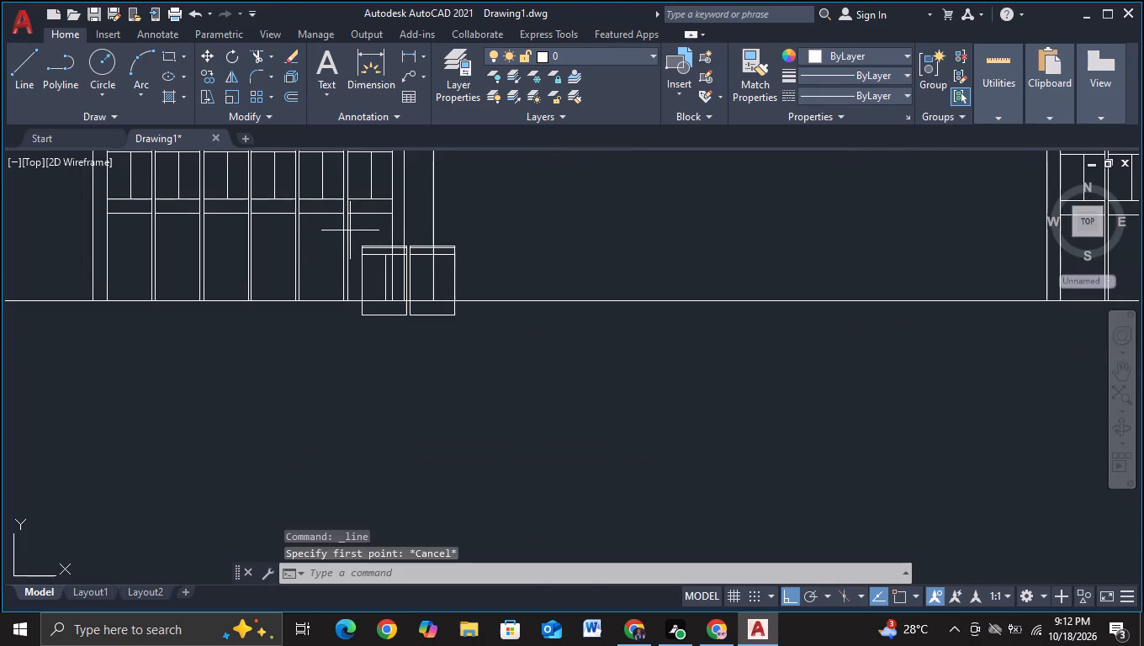
{"action": "left_click", "coordinate": [473, 353]}
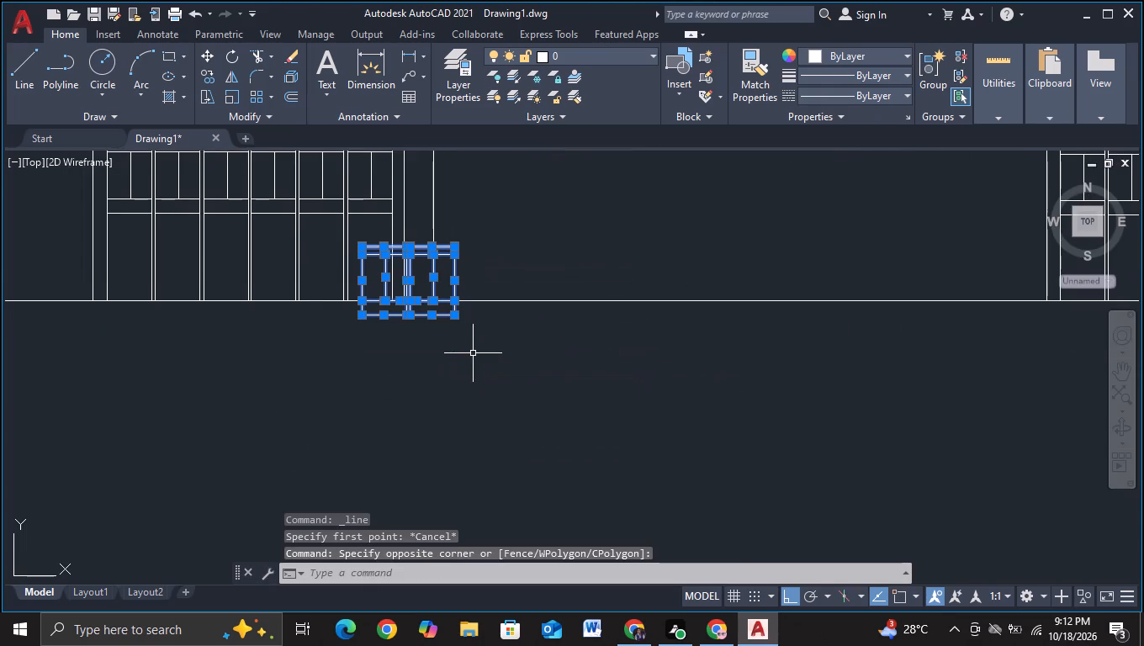
{"action": "key", "text": "Delete"}
{"action": "scroll", "coordinate": [473, 353], "scroll_direction": "down", "scroll_amount": 1}
{"action": "scroll", "coordinate": [365, 396], "scroll_direction": "down", "scroll_amount": 2}
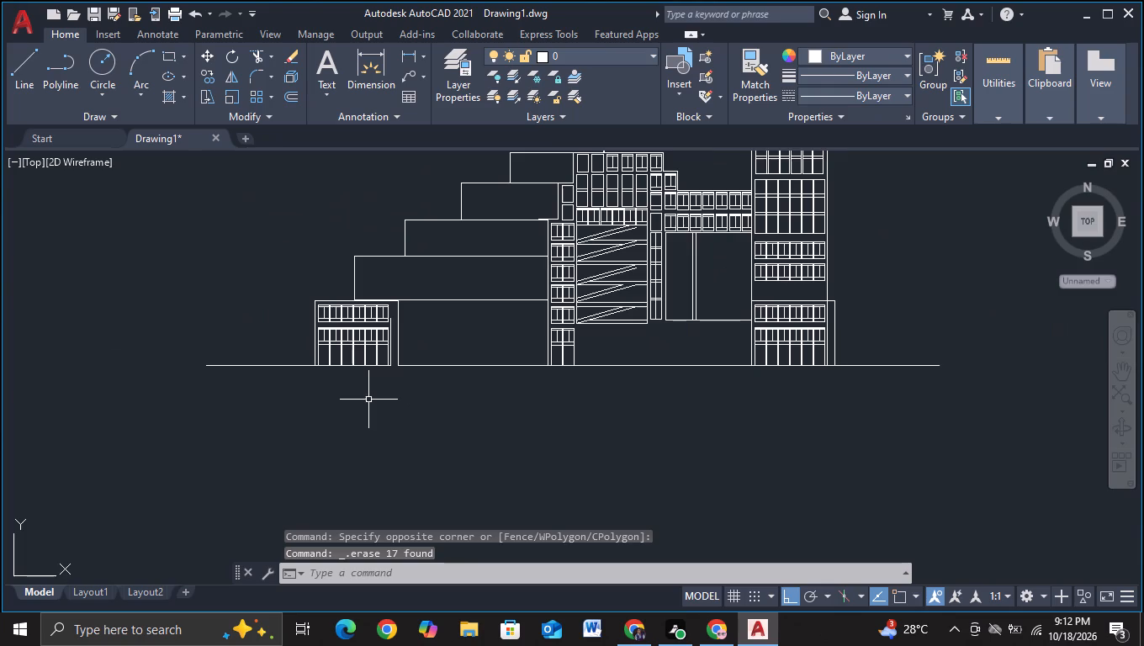
Examine the base of the low left block and the overall elevation.
{"action": "scroll", "coordinate": [369, 400], "scroll_direction": "up", "scroll_amount": 3}
{"action": "middle_click_drag", "start_coordinate": [373, 397], "coordinate": [382, 509]}
{"action": "middle_click_drag", "start_coordinate": [481, 357], "coordinate": [481, 371]}
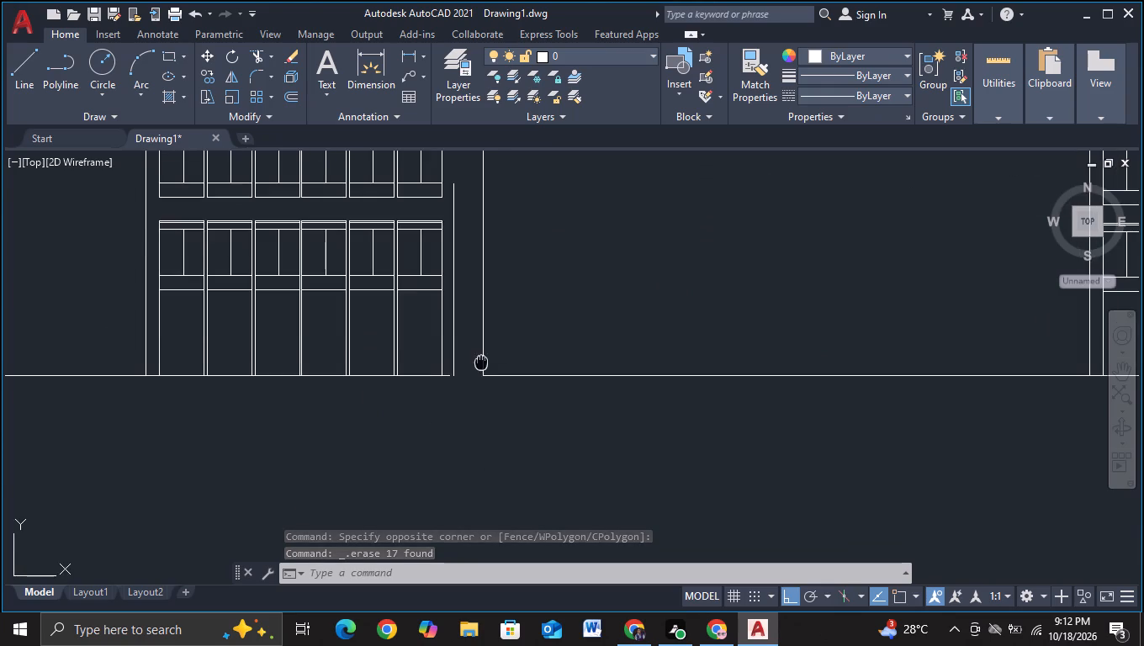
{"action": "middle_click_drag", "start_coordinate": [481, 371], "coordinate": [479, 487]}
{"action": "scroll", "coordinate": [569, 438], "scroll_direction": "down", "scroll_amount": 2}
{"action": "middle_click_drag", "start_coordinate": [569, 438], "coordinate": [498, 482]}
{"action": "middle_click_drag", "start_coordinate": [597, 386], "coordinate": [405, 445]}
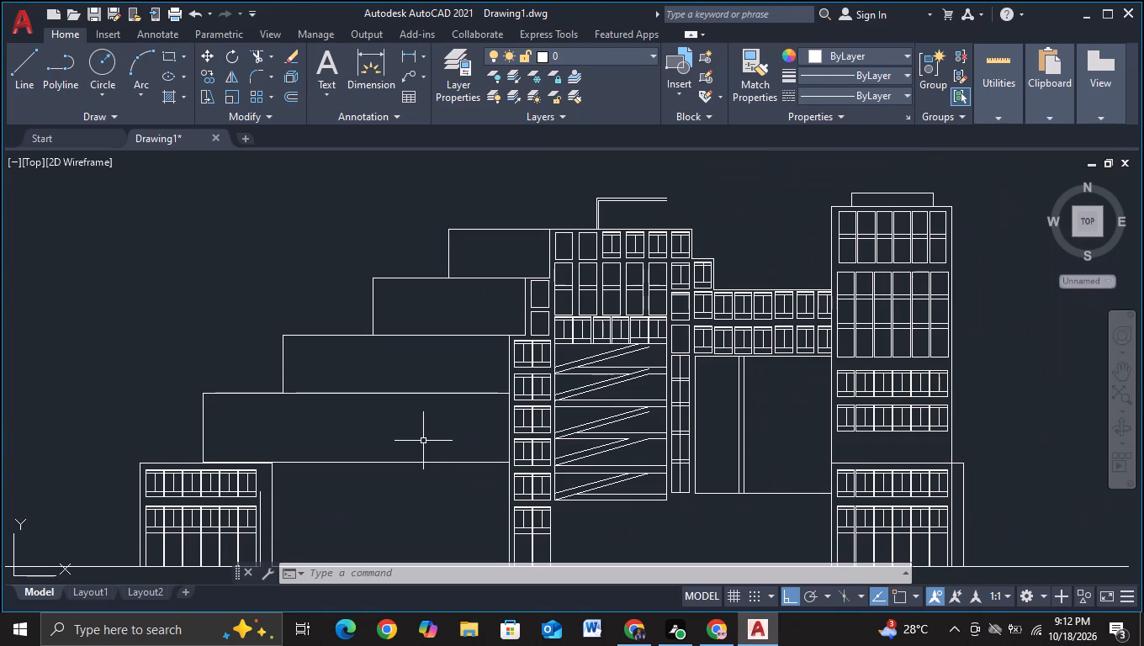
{"action": "middle_click_drag", "start_coordinate": [423, 441], "coordinate": [372, 431]}
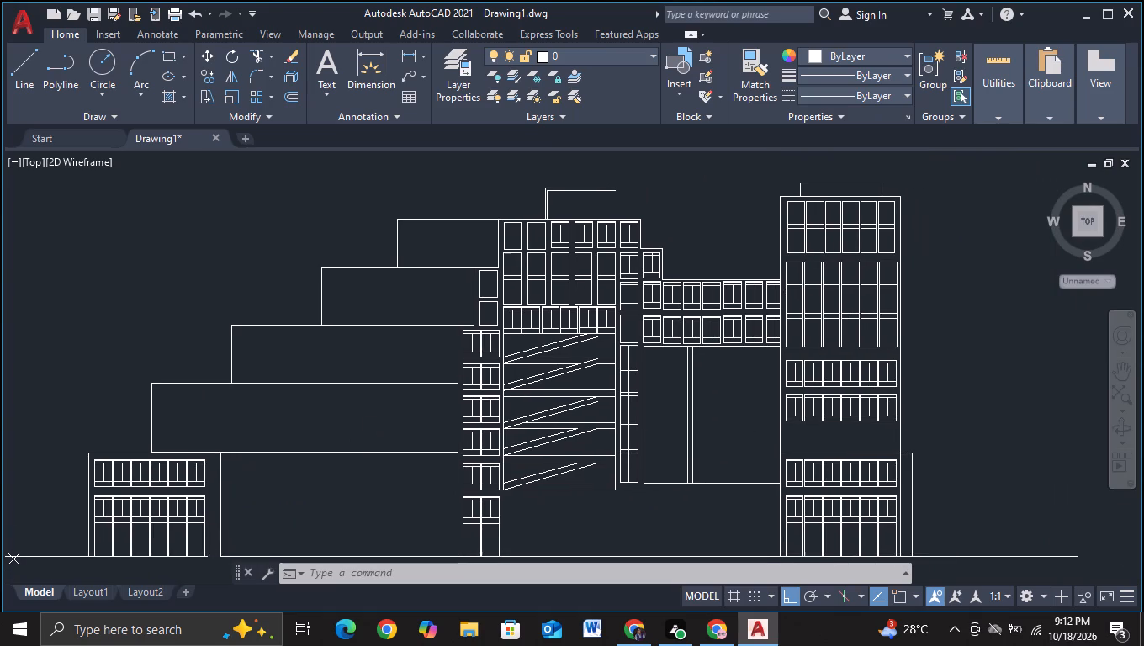
{"action": "scroll", "coordinate": [379, 467], "scroll_direction": "down", "scroll_amount": 1}
{"action": "middle_click_drag", "start_coordinate": [388, 513], "coordinate": [388, 484]}
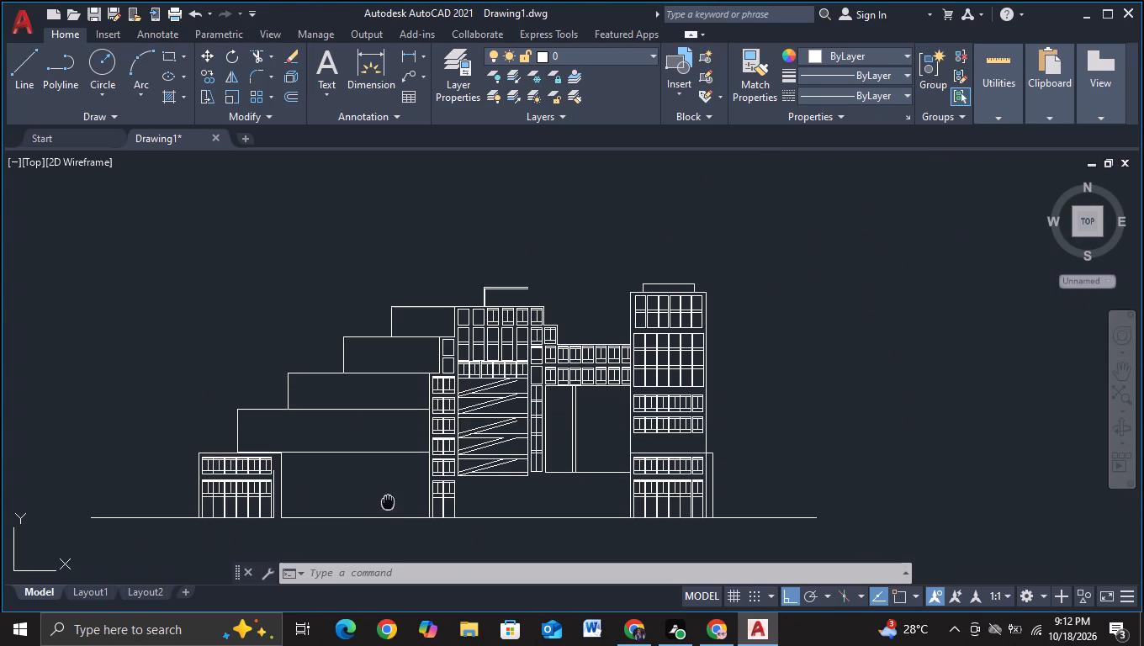
{"action": "middle_click_drag", "start_coordinate": [388, 484], "coordinate": [388, 456]}
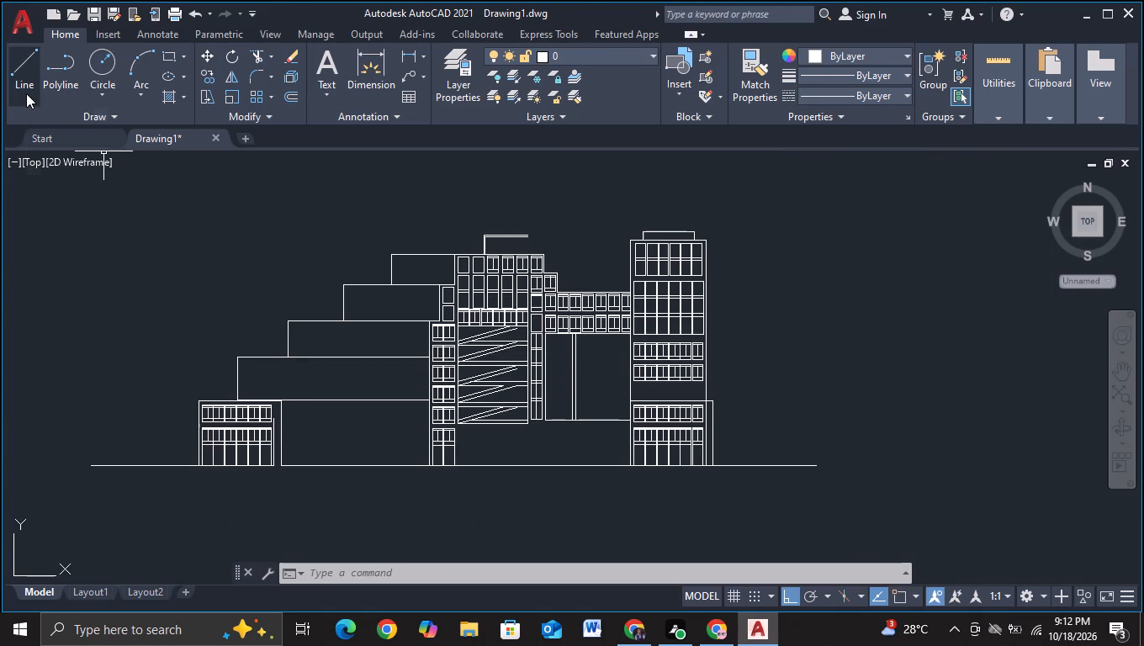
Draw a sloping line from the top-left corner of the right tower's ground-floor windows down past the ground line.
{"action": "left_click", "coordinate": [26, 93]}
{"action": "middle_click_drag", "start_coordinate": [516, 500], "coordinate": [423, 430]}
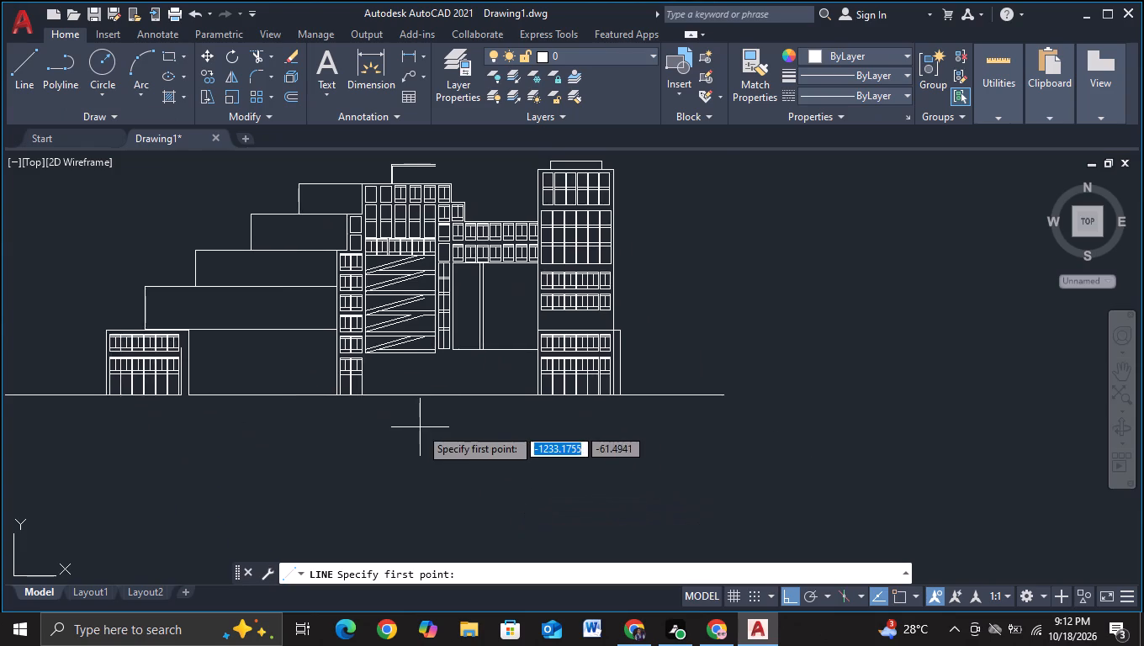
{"action": "scroll", "coordinate": [423, 423], "scroll_direction": "up", "scroll_amount": 2}
{"action": "middle_click_drag", "start_coordinate": [506, 382], "coordinate": [442, 405]}
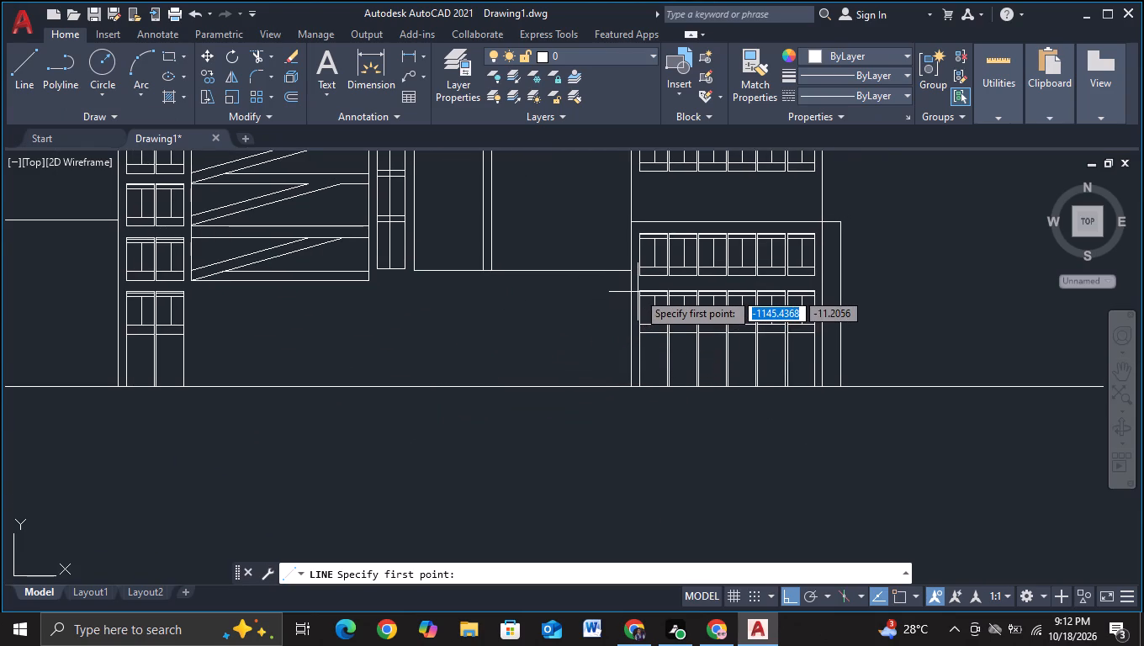
{"action": "key", "text": "F3"}
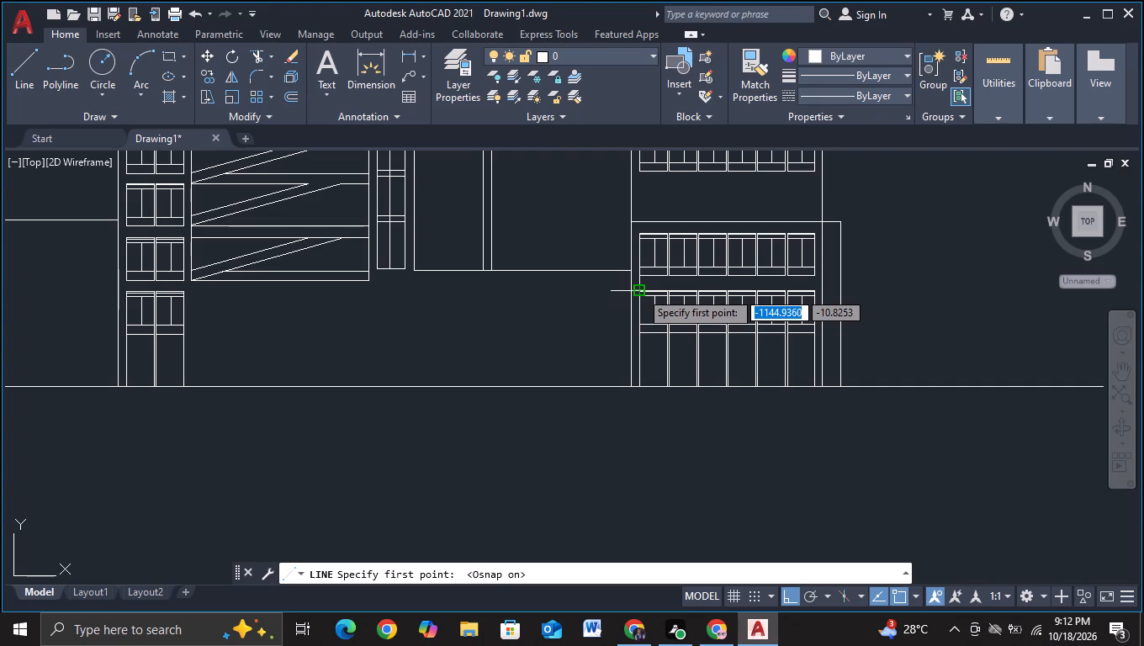
{"action": "left_click", "coordinate": [640, 291]}
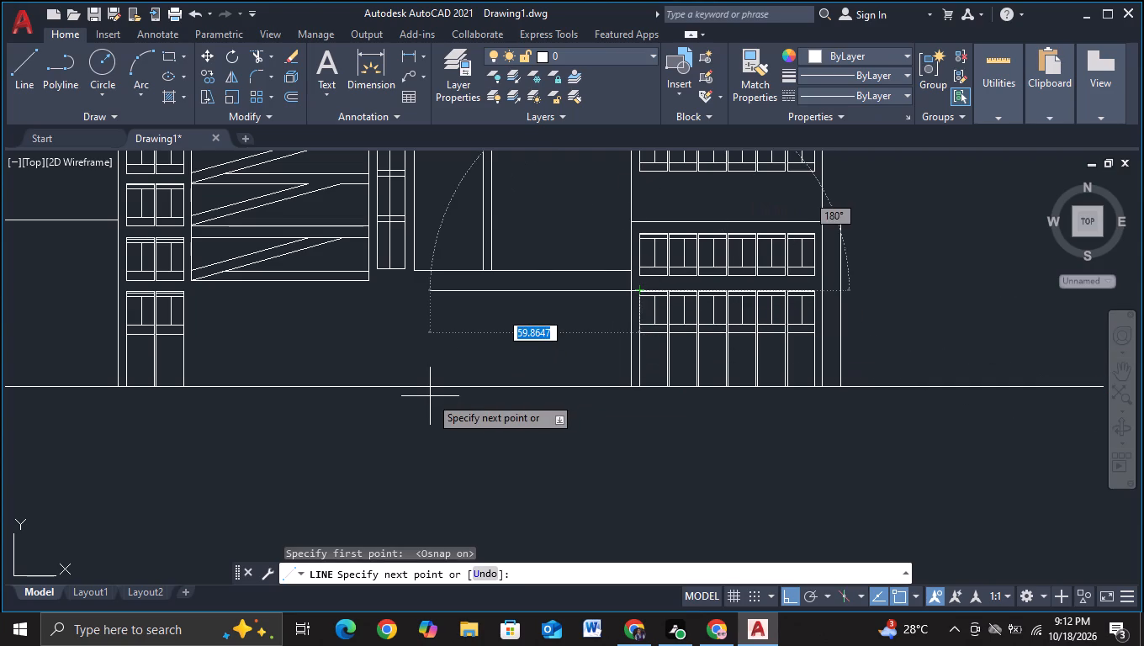
{"action": "key", "text": "F8"}
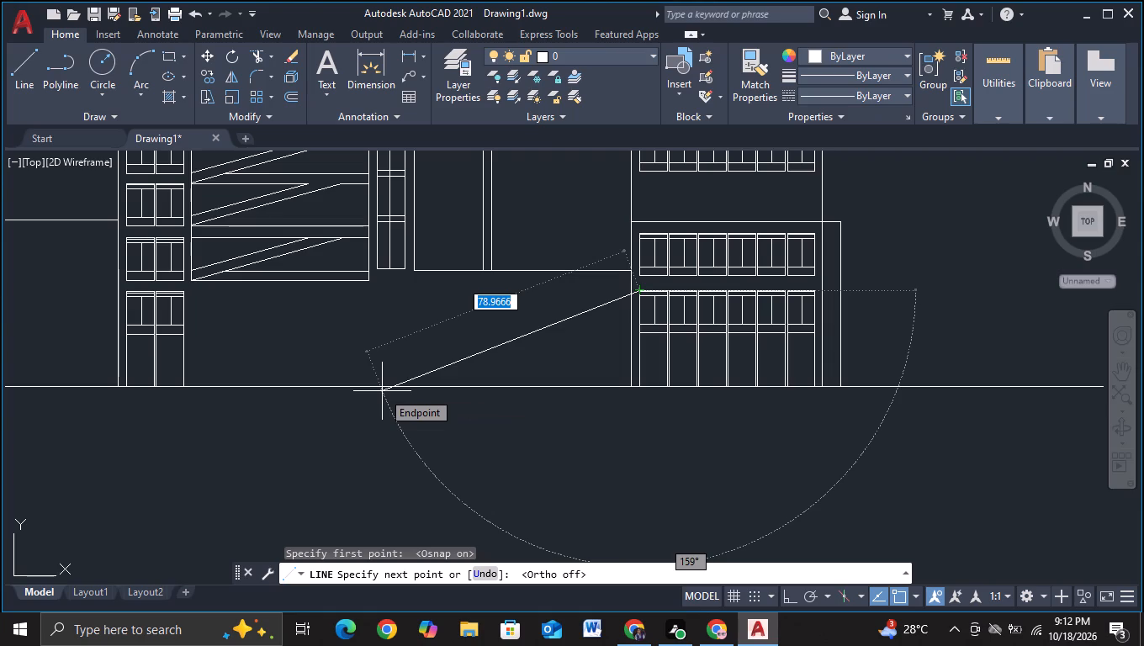
{"action": "left_click", "coordinate": [382, 391]}
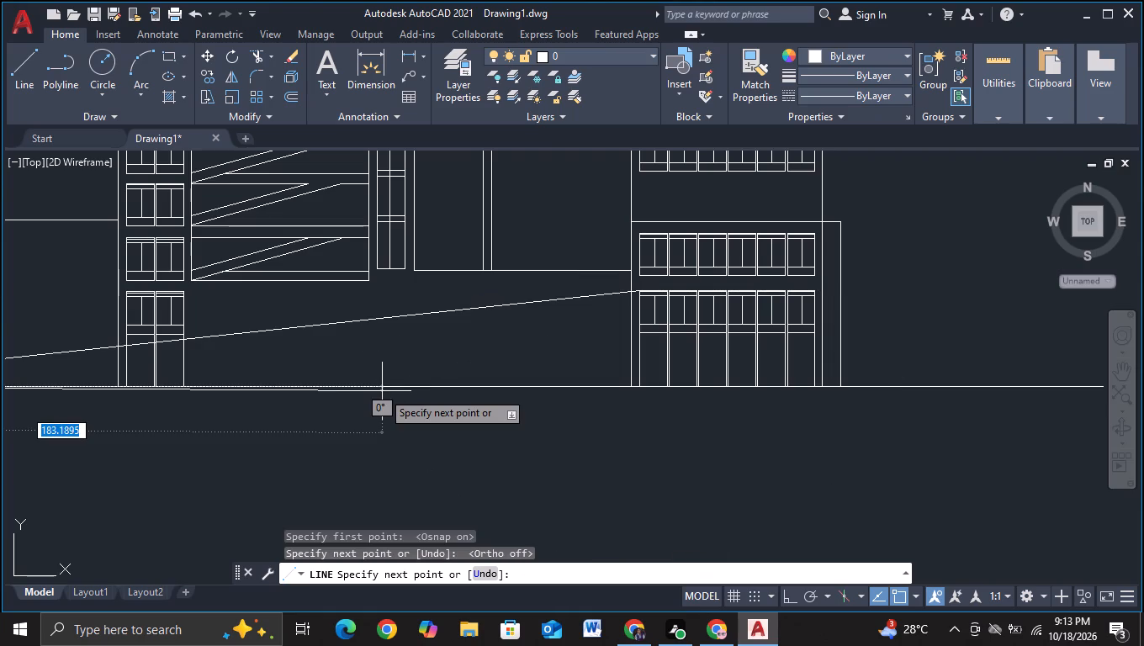
{"action": "key", "text": "ctrl+z"}
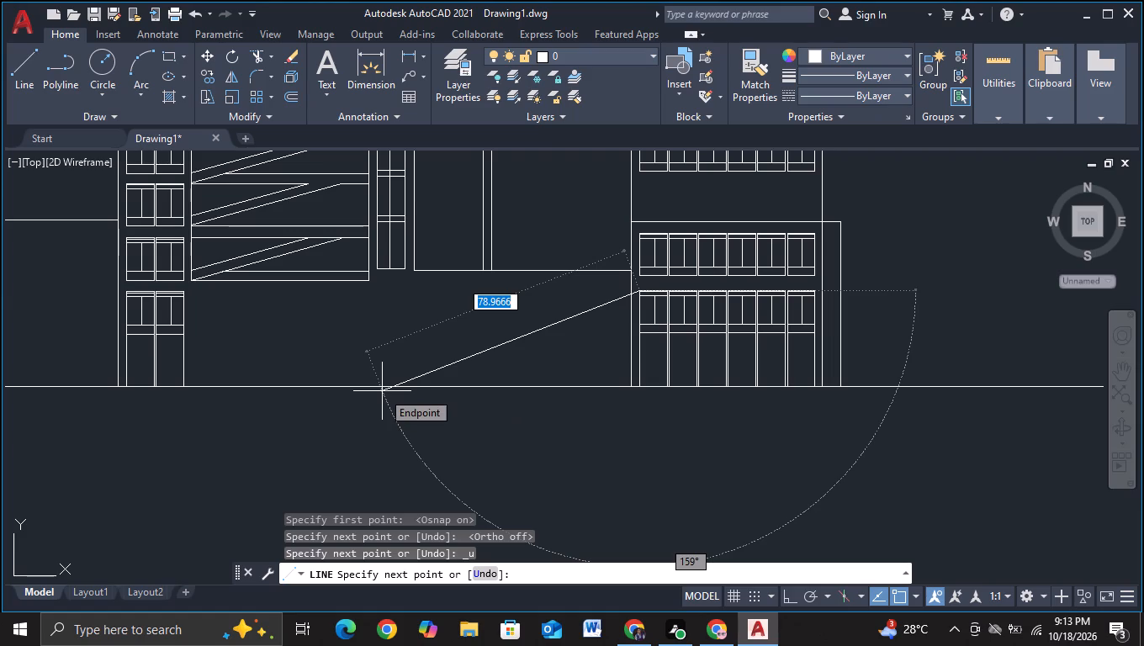
{"action": "key", "text": "F3"}
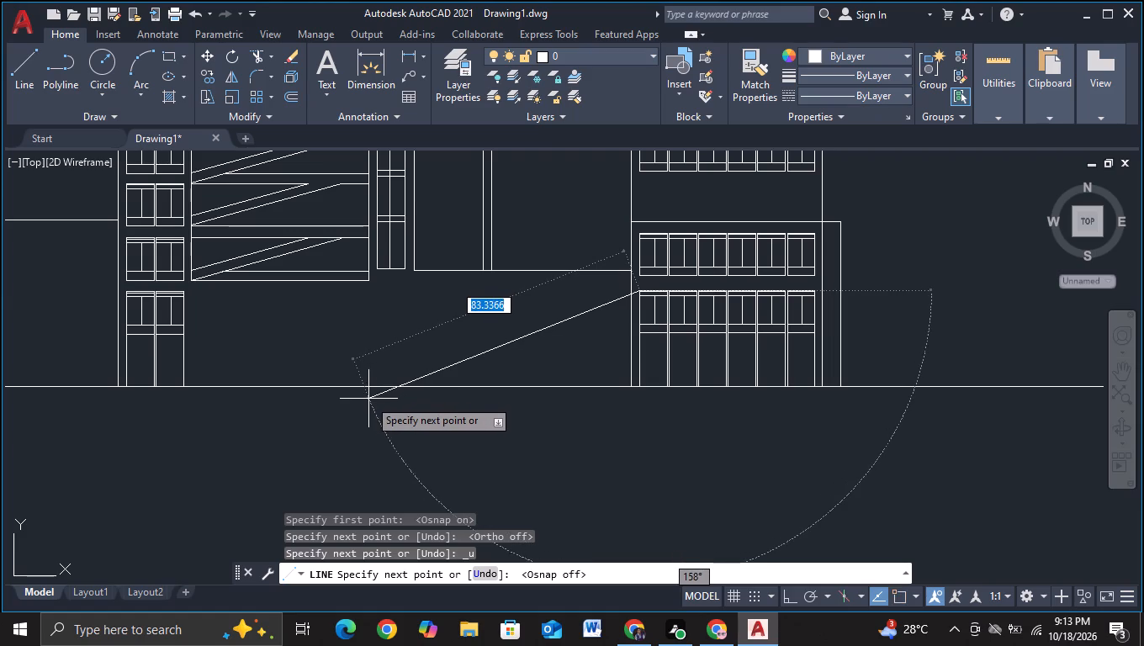
{"action": "left_click", "coordinate": [347, 401]}
{"action": "key", "text": "Escape"}
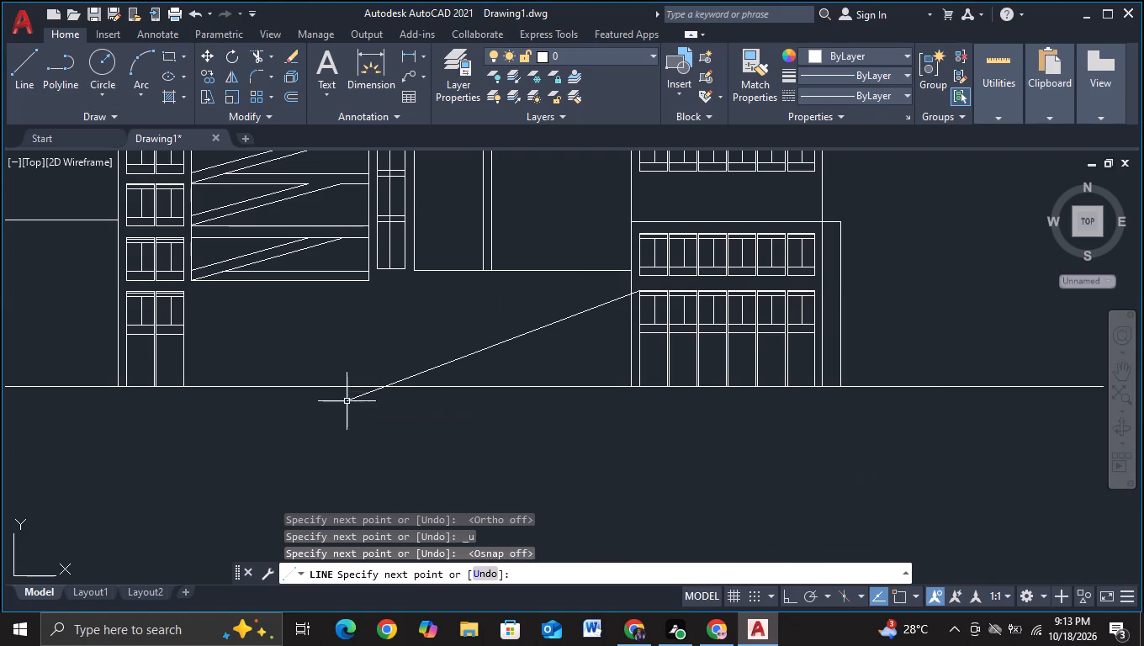
Trim the sloping line's end below the ground line and its short piece inside the right tower.
{"action": "left_click", "coordinate": [251, 56]}
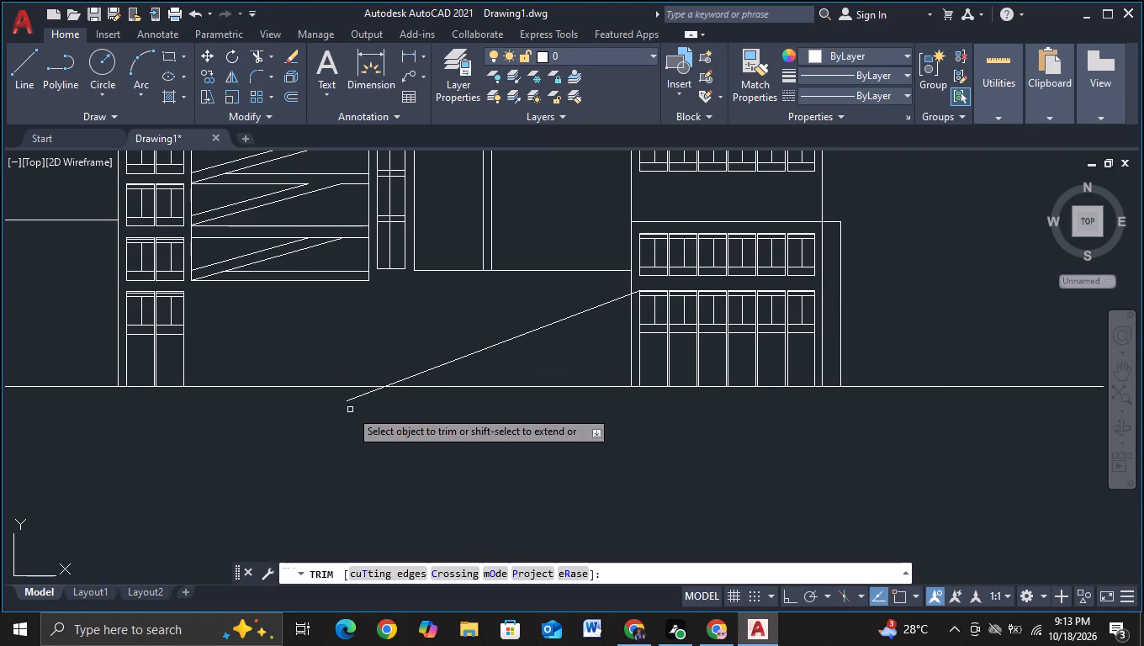
{"action": "left_click", "coordinate": [357, 400]}
{"action": "scroll", "coordinate": [562, 355], "scroll_direction": "up", "scroll_amount": 2}
{"action": "middle_click_drag", "start_coordinate": [613, 303], "coordinate": [575, 442]}
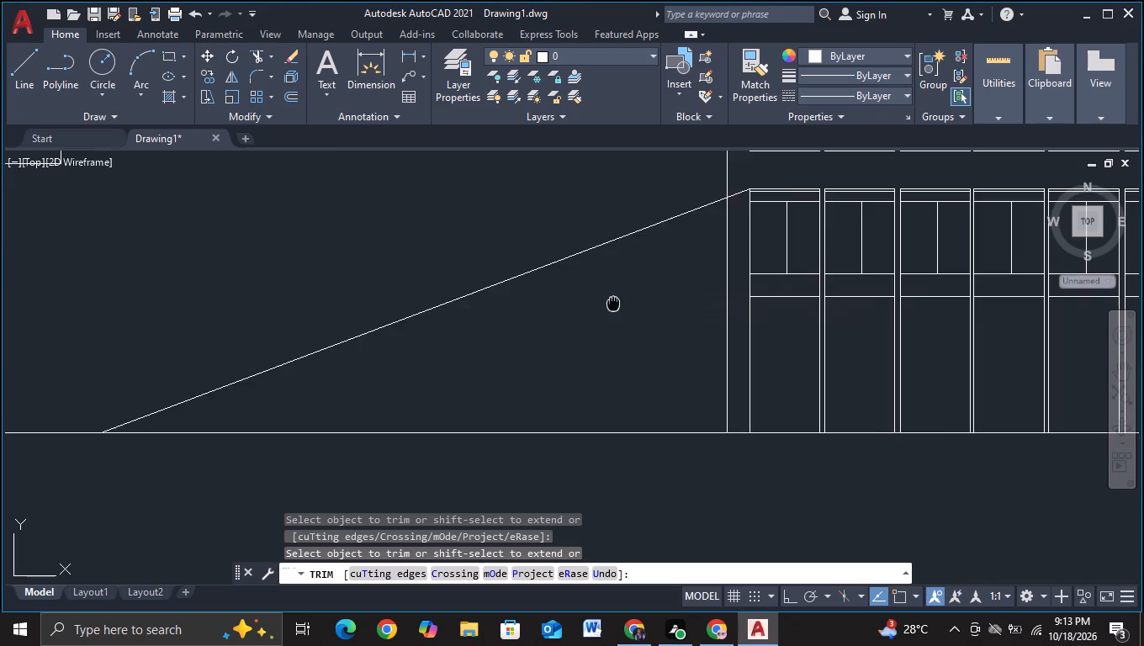
{"action": "left_click", "coordinate": [696, 331]}
{"action": "scroll", "coordinate": [590, 402], "scroll_direction": "down", "scroll_amount": 2}
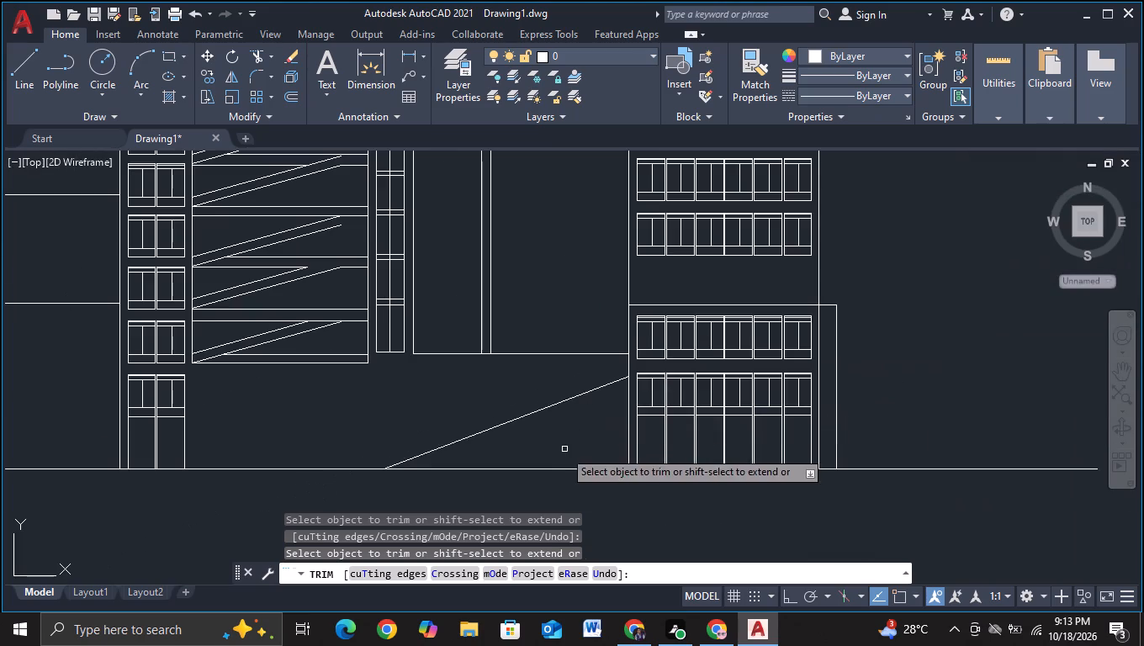
{"action": "middle_click_drag", "start_coordinate": [563, 452], "coordinate": [573, 417]}
{"action": "key", "text": "Escape"}
Draw a three-sided outline under the lowest diagonal band, about 12 units deep and 51 units wide, matching the band's width.
{"action": "left_click", "coordinate": [26, 91]}
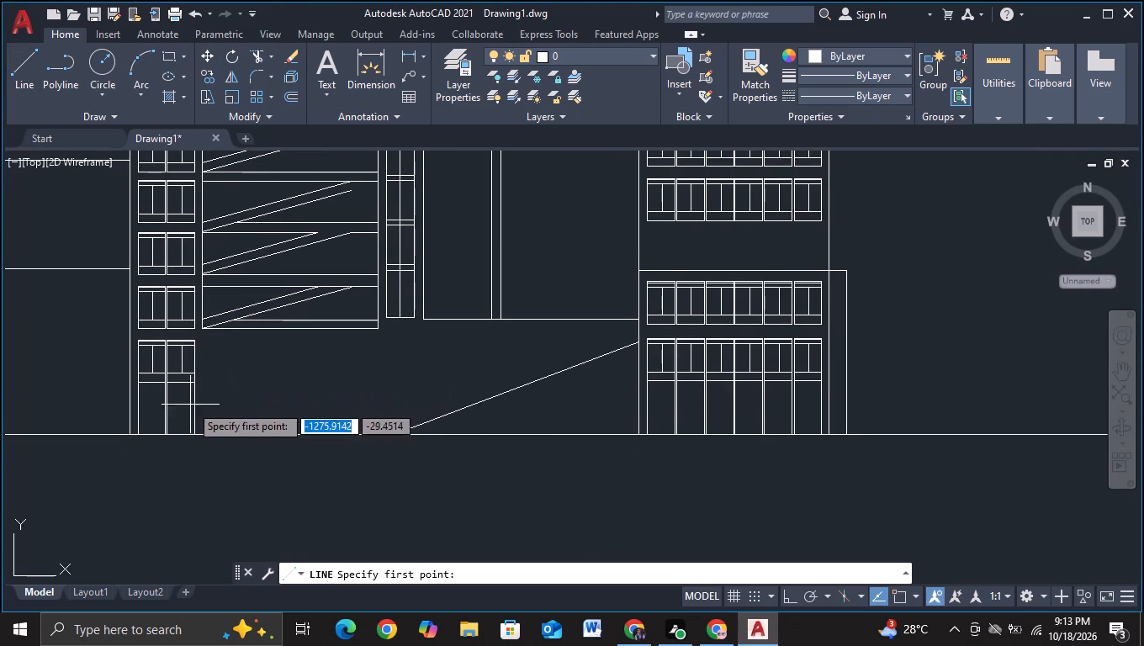
{"action": "key", "text": "F3"}
{"action": "left_click", "coordinate": [376, 331]}
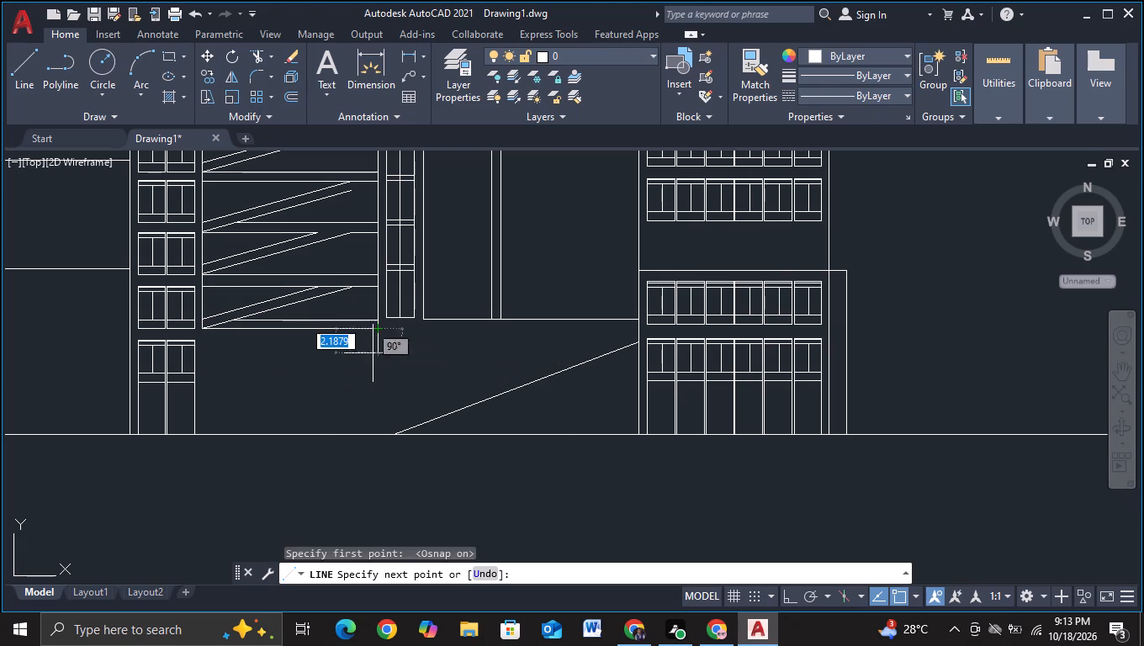
{"action": "key", "text": "F8"}
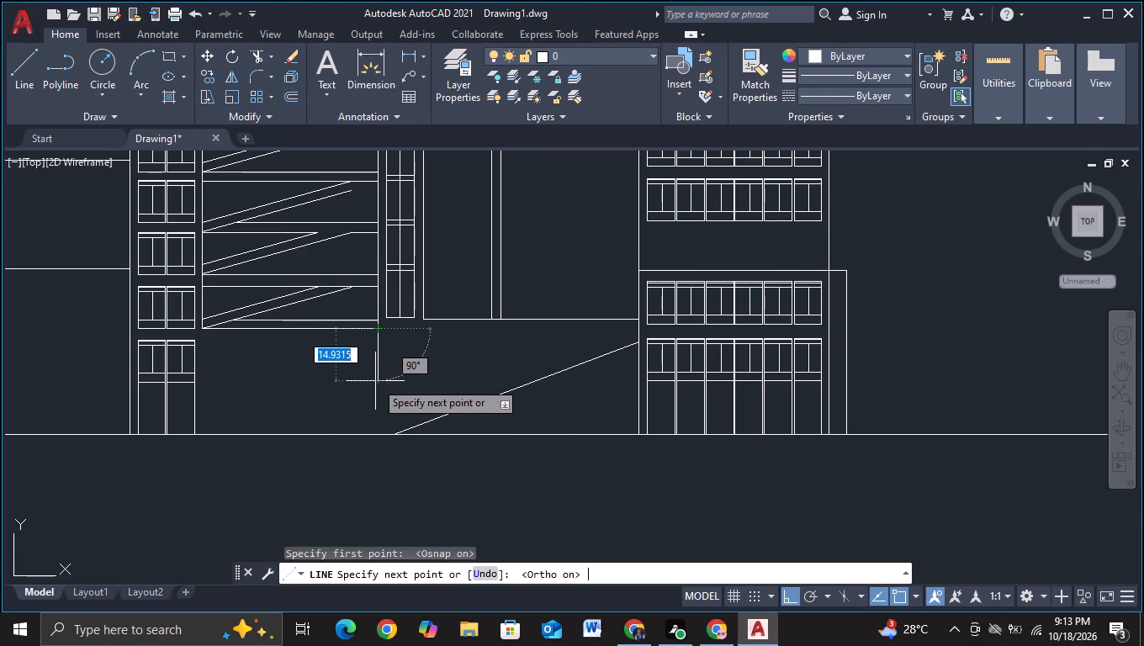
{"action": "left_click", "coordinate": [375, 381]}
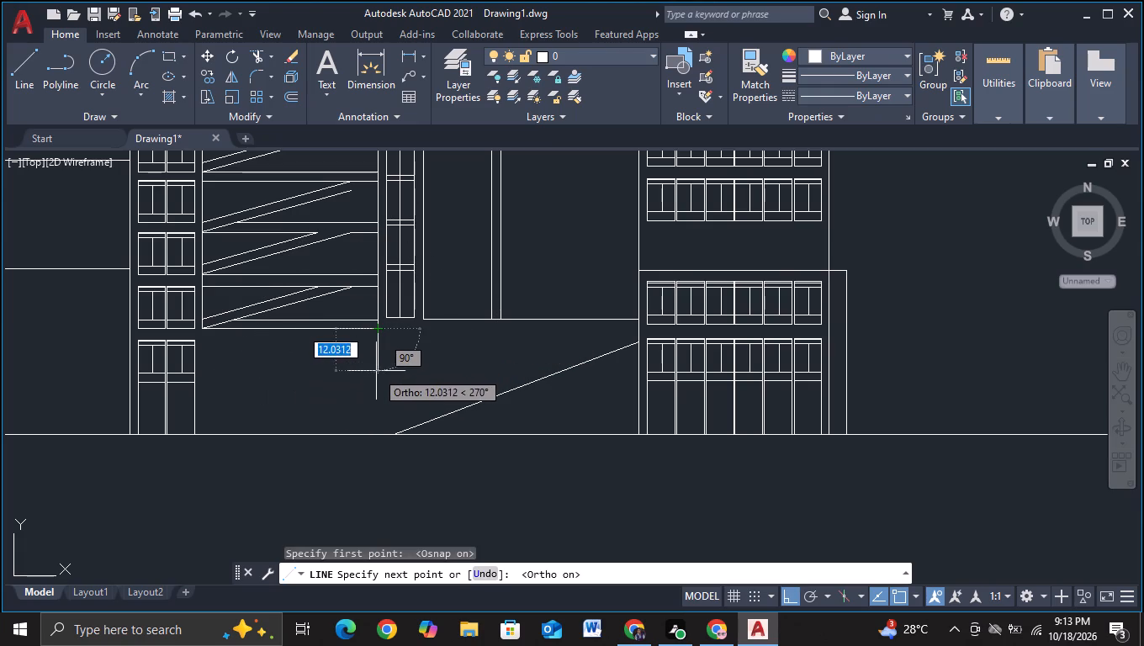
{"action": "left_click", "coordinate": [375, 370]}
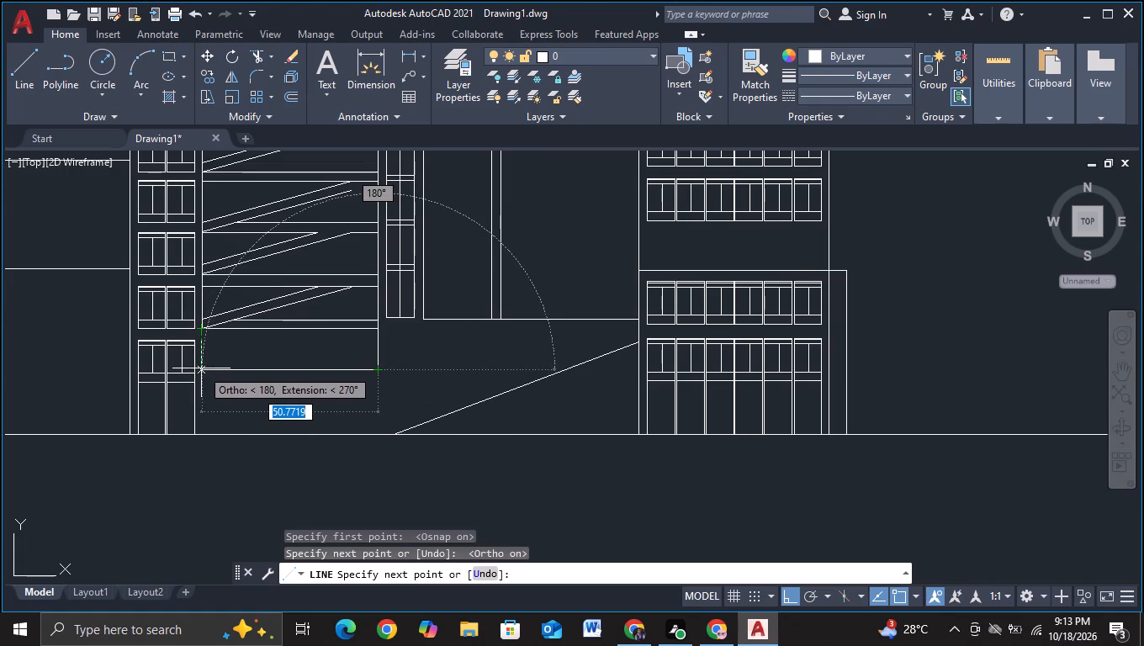
{"action": "left_click", "coordinate": [202, 371]}
{"action": "left_click", "coordinate": [208, 336]}
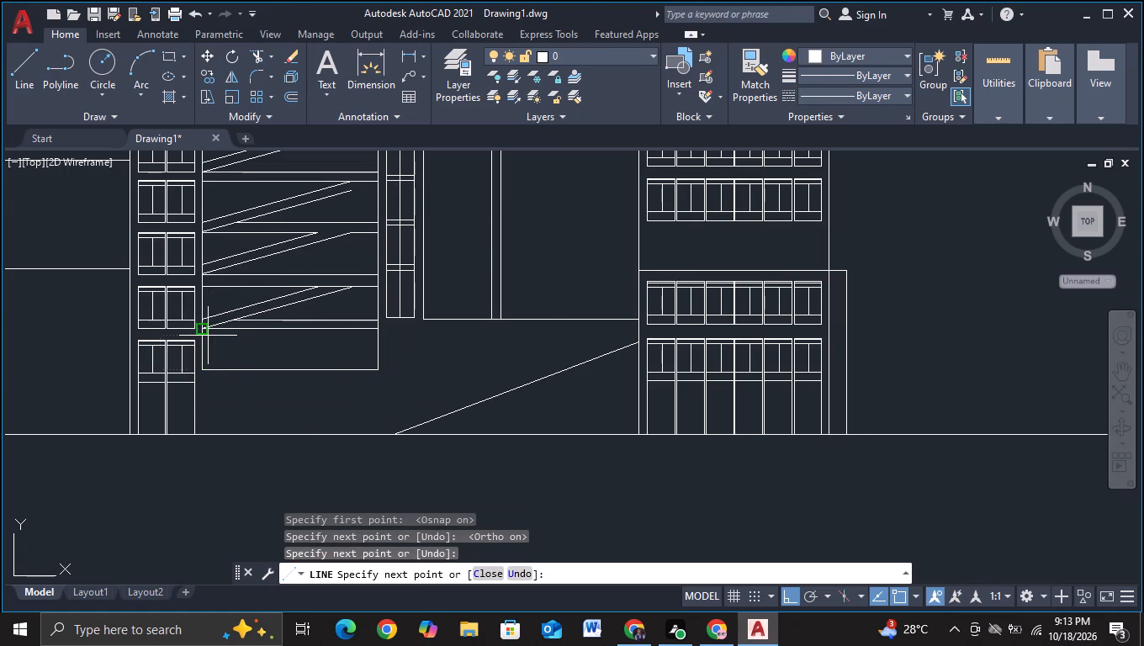
{"action": "key", "text": "Escape"}
Draw a horizontal line from the new outline's lower-right corner across to the sloping line, trimming the excess beyond it.
{"action": "left_click", "coordinate": [15, 74]}
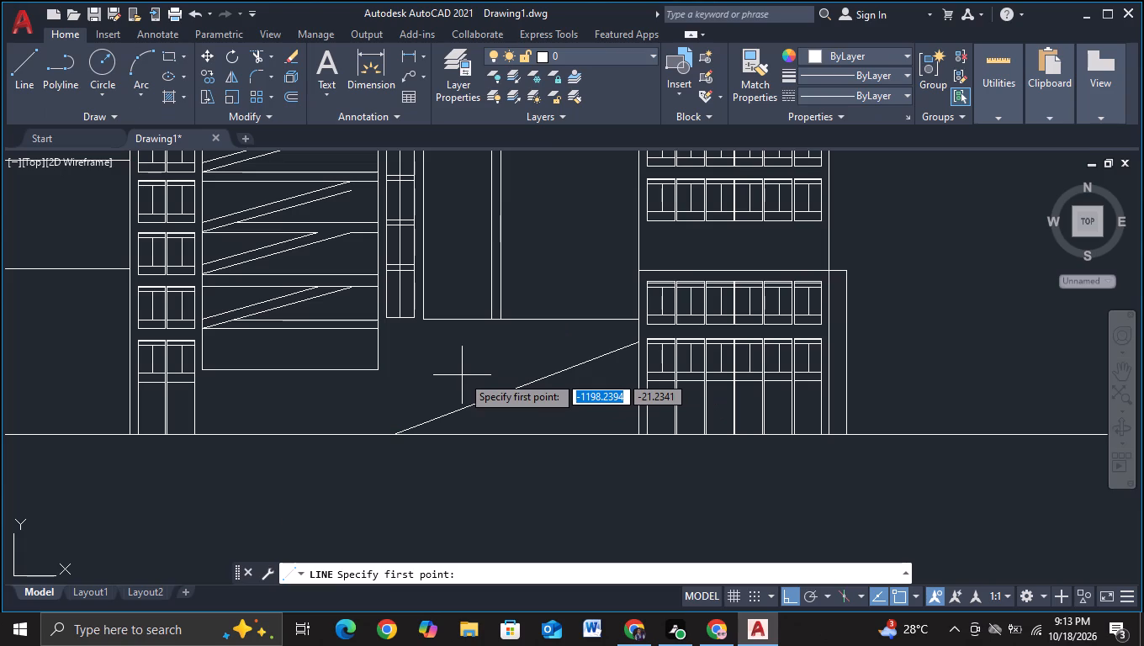
{"action": "left_click", "coordinate": [379, 370]}
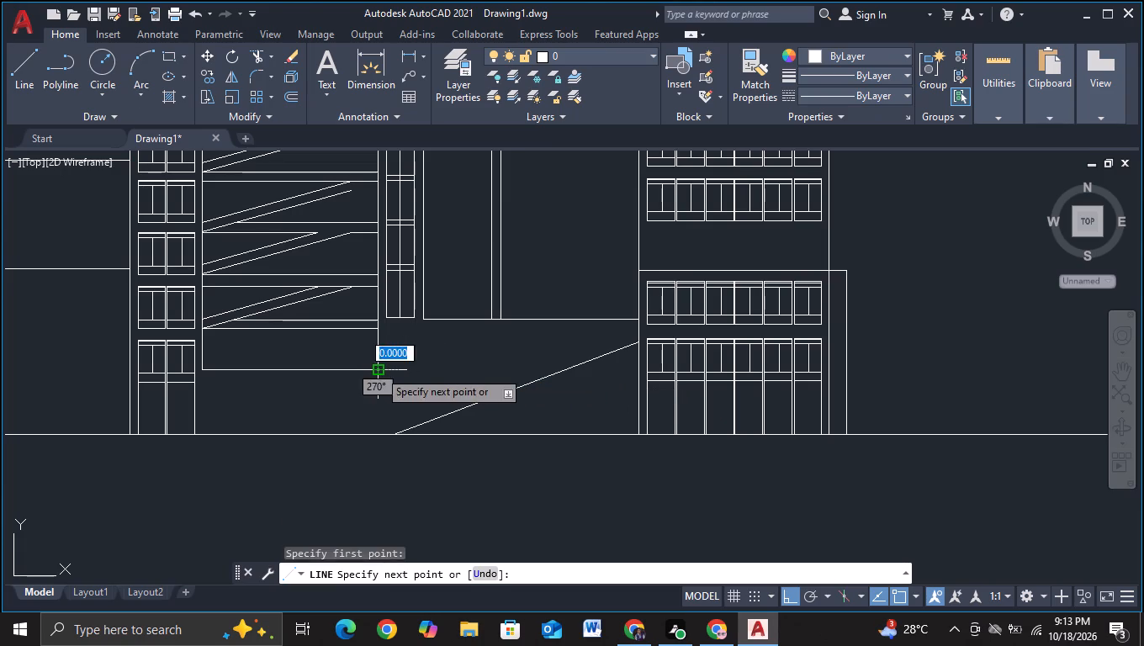
{"action": "left_click", "coordinate": [598, 379]}
{"action": "key", "text": "Escape"}
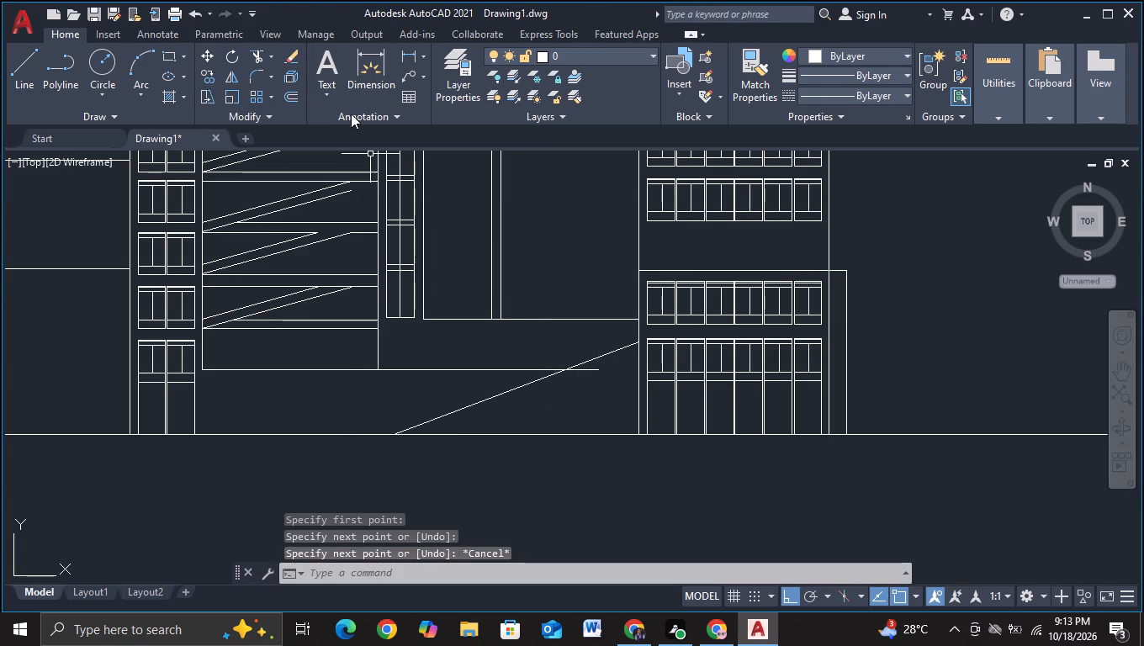
{"action": "left_click", "coordinate": [257, 60]}
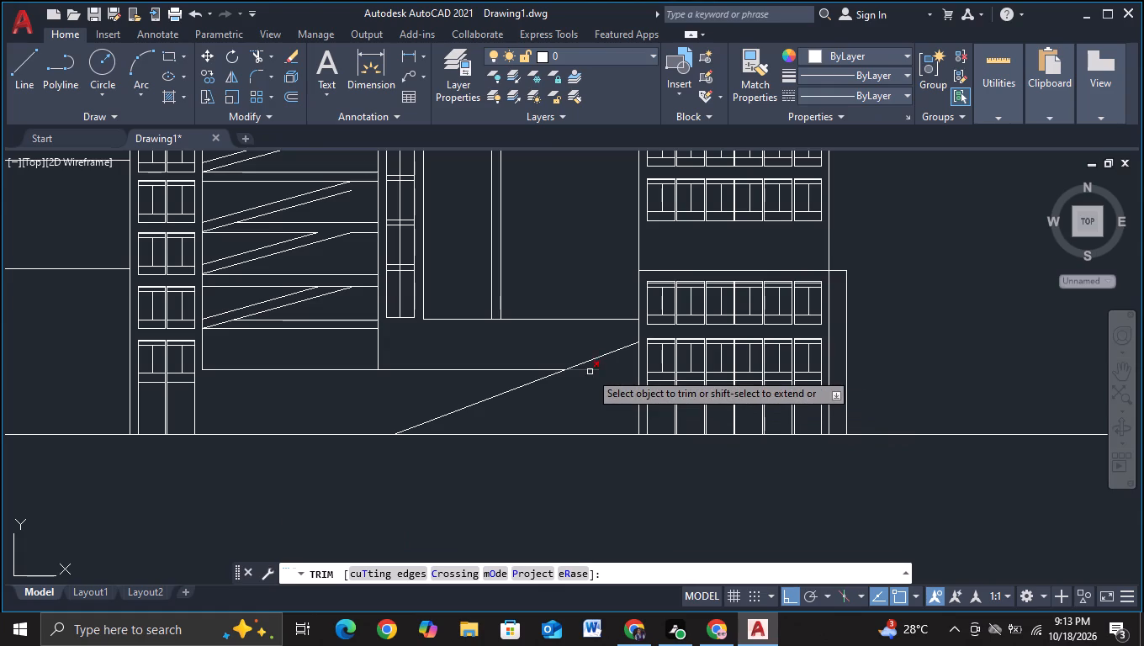
{"action": "left_click", "coordinate": [590, 372]}
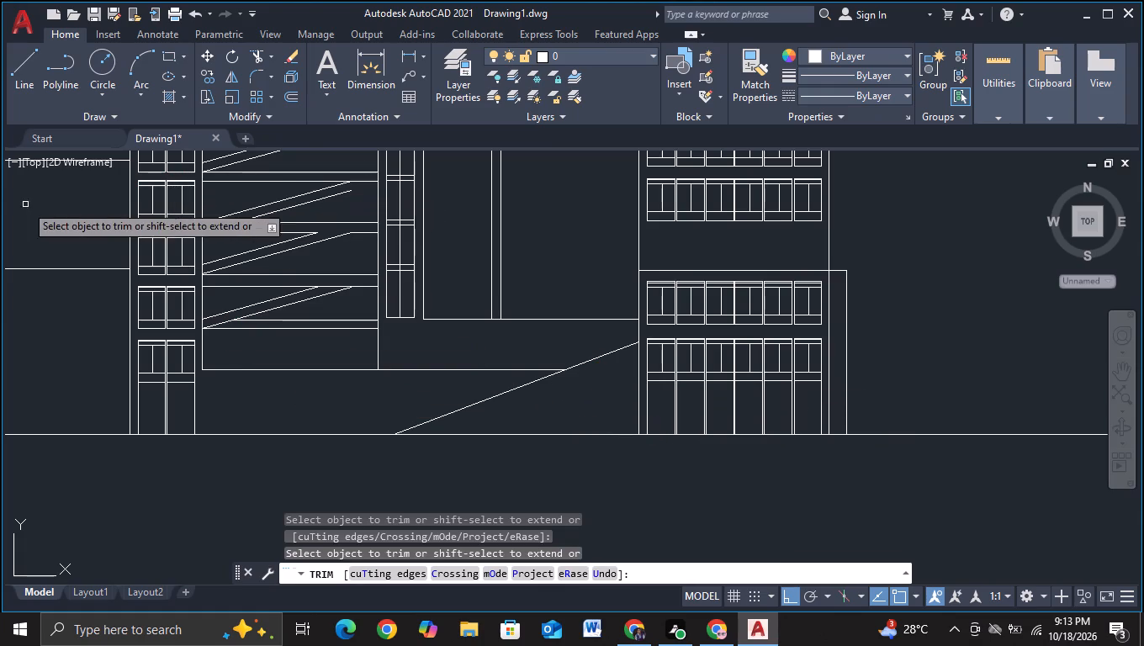
Draw a V from the outline's lower-left corner: about 47 units down past the ground line, then up to the right above the horizontal line.
{"action": "left_click", "coordinate": [8, 85]}
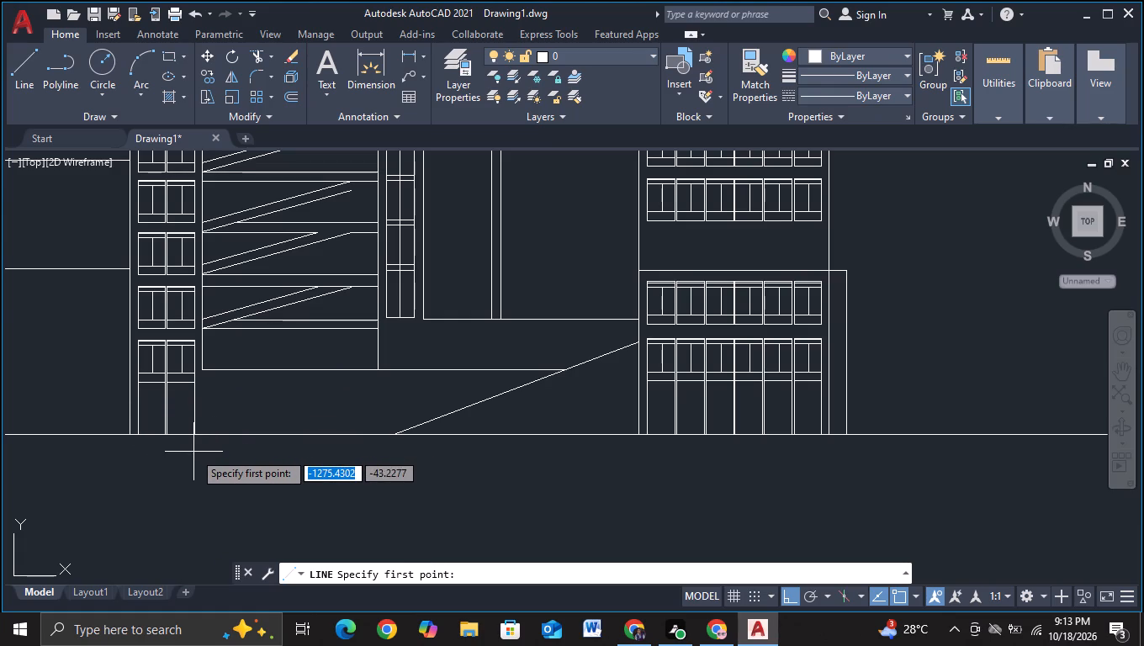
{"action": "scroll", "coordinate": [193, 452], "scroll_direction": "down", "scroll_amount": 1}
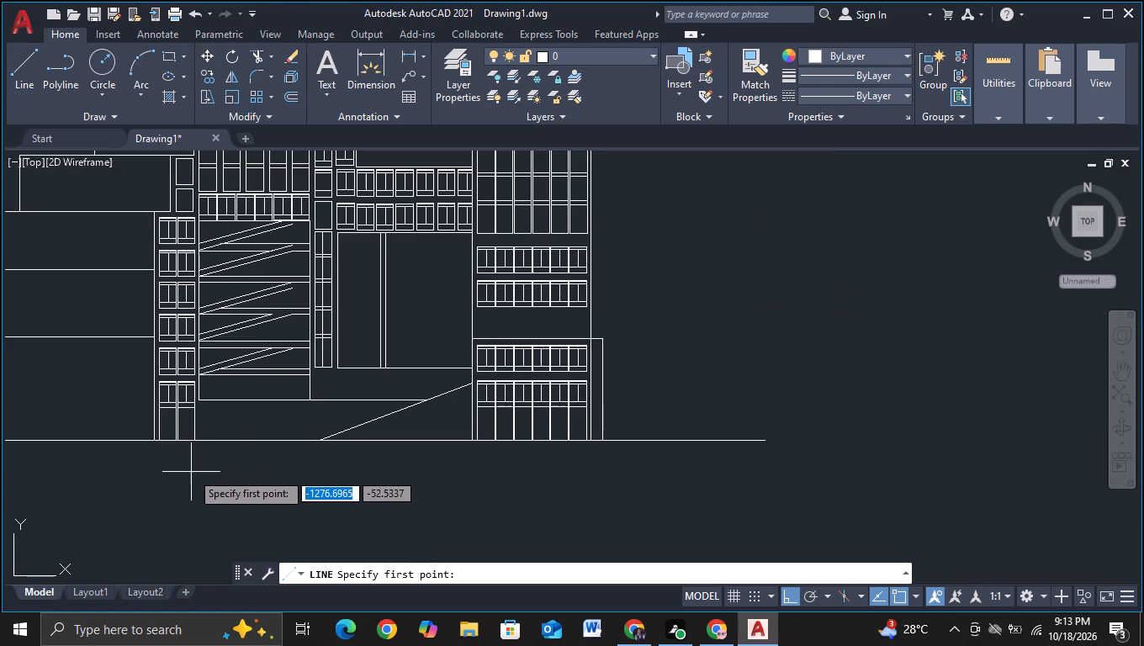
{"action": "middle_click_drag", "start_coordinate": [247, 465], "coordinate": [300, 458]}
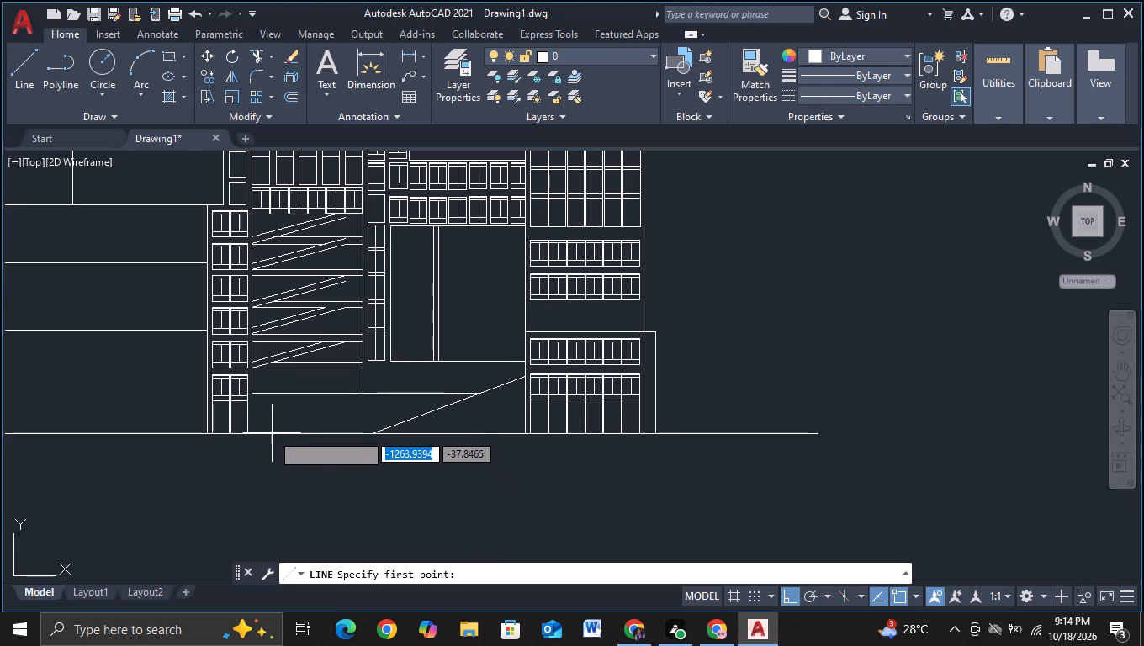
{"action": "key", "text": "F8"}
{"action": "left_click", "coordinate": [272, 381]}
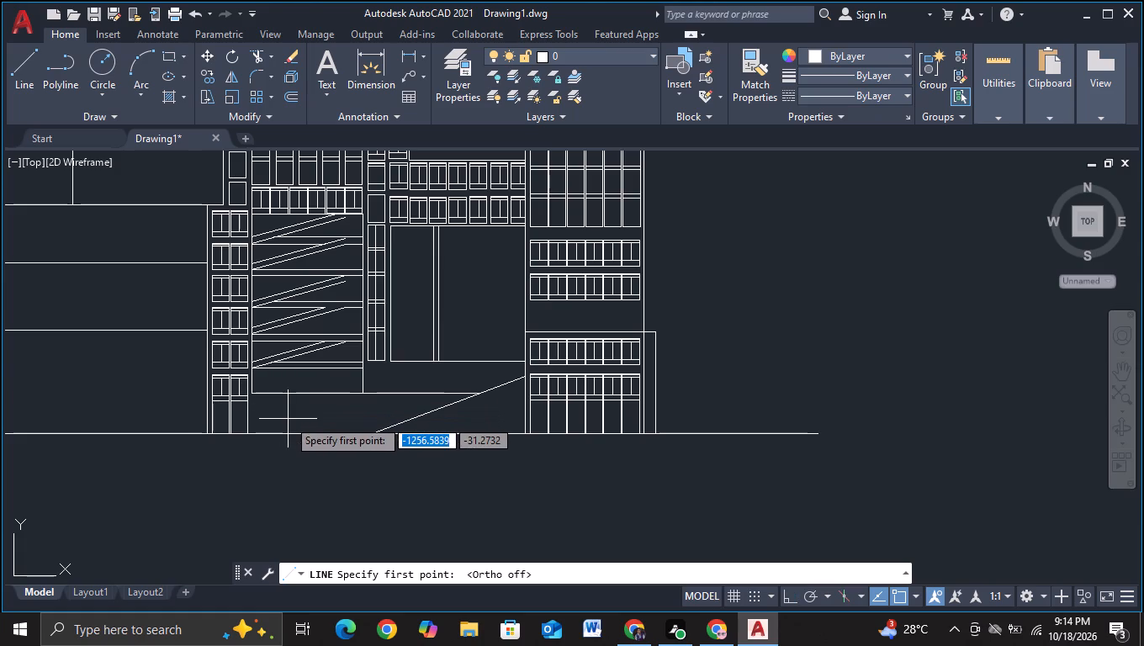
{"action": "left_click", "coordinate": [8, 86]}
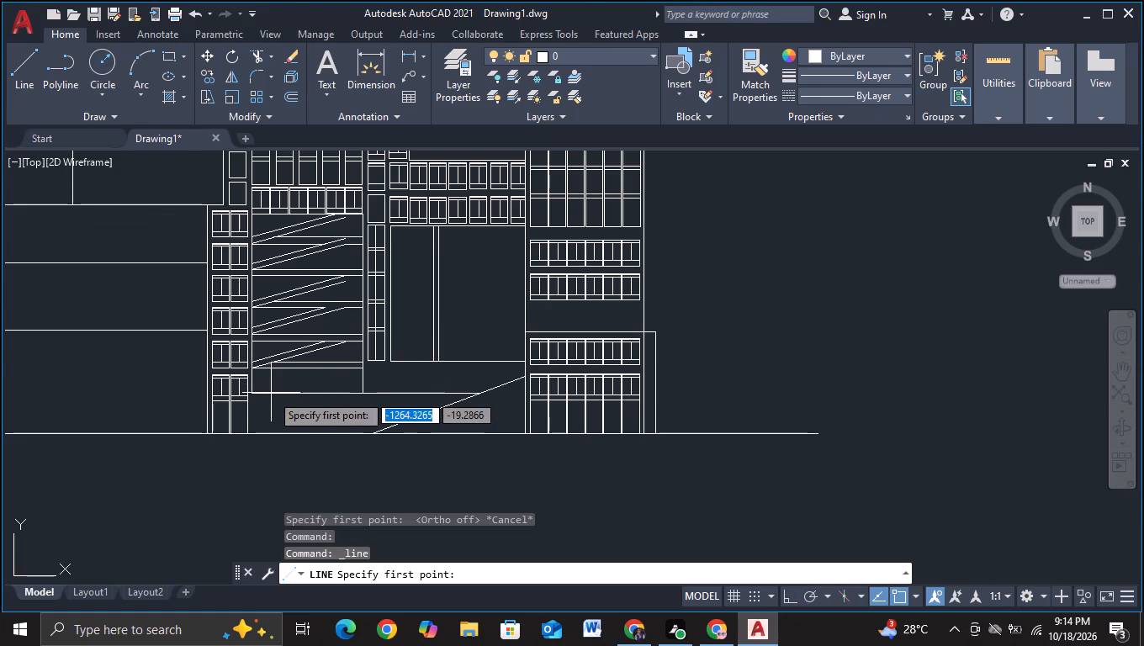
{"action": "left_click", "coordinate": [278, 385]}
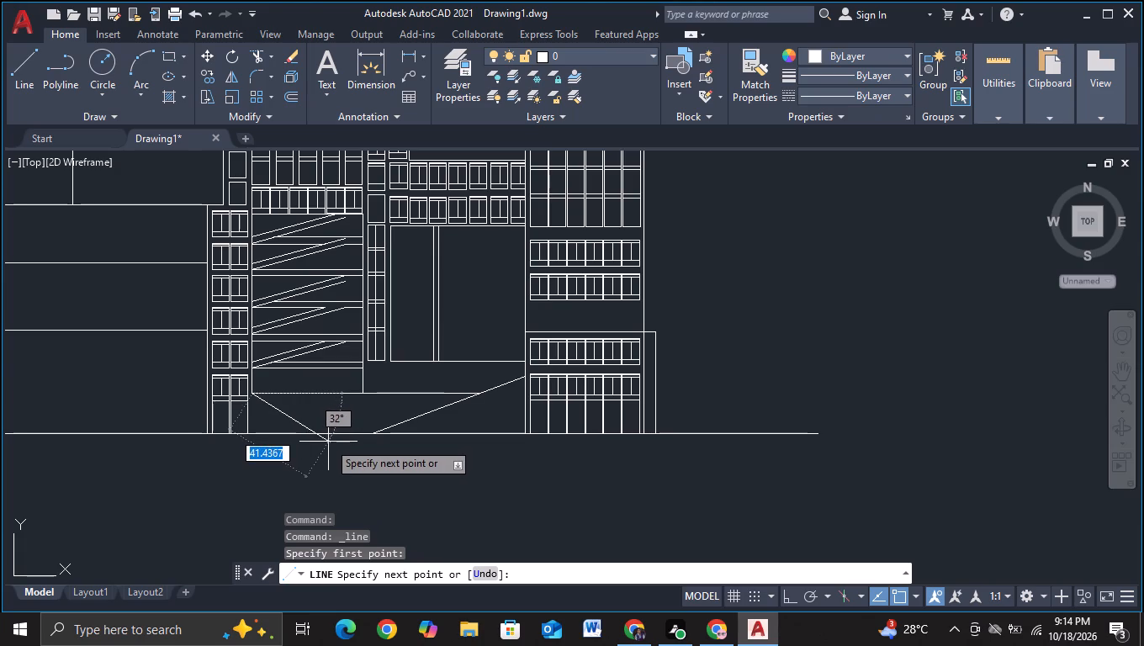
{"action": "left_click", "coordinate": [328, 442]}
{"action": "key", "text": "ctrl+z"}
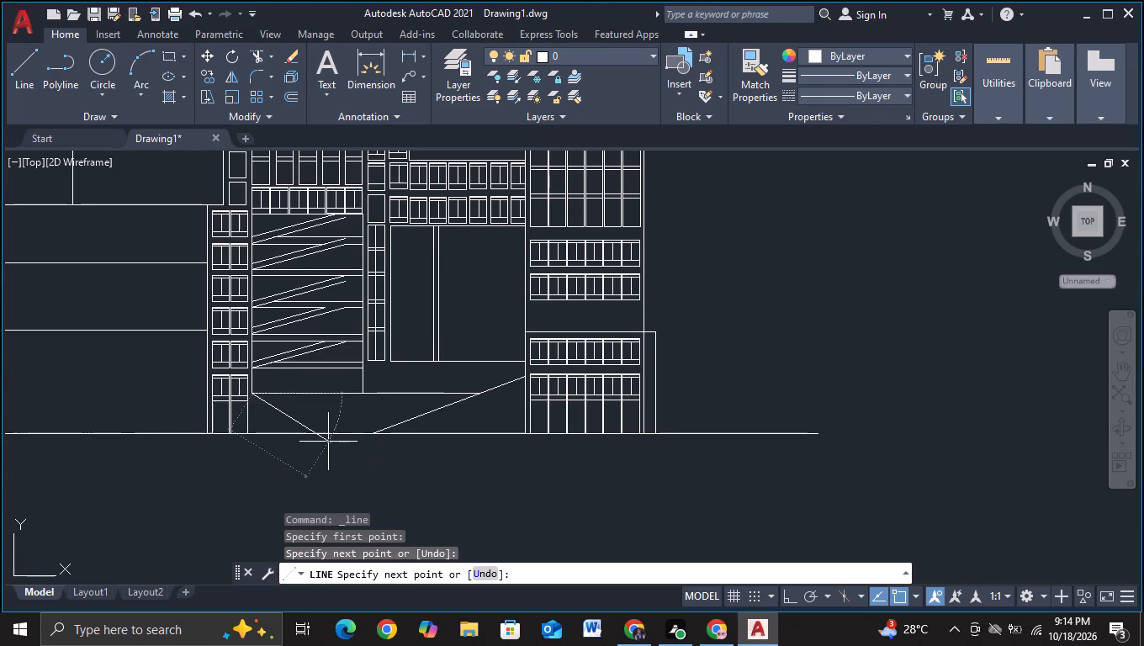
{"action": "key", "text": "F3"}
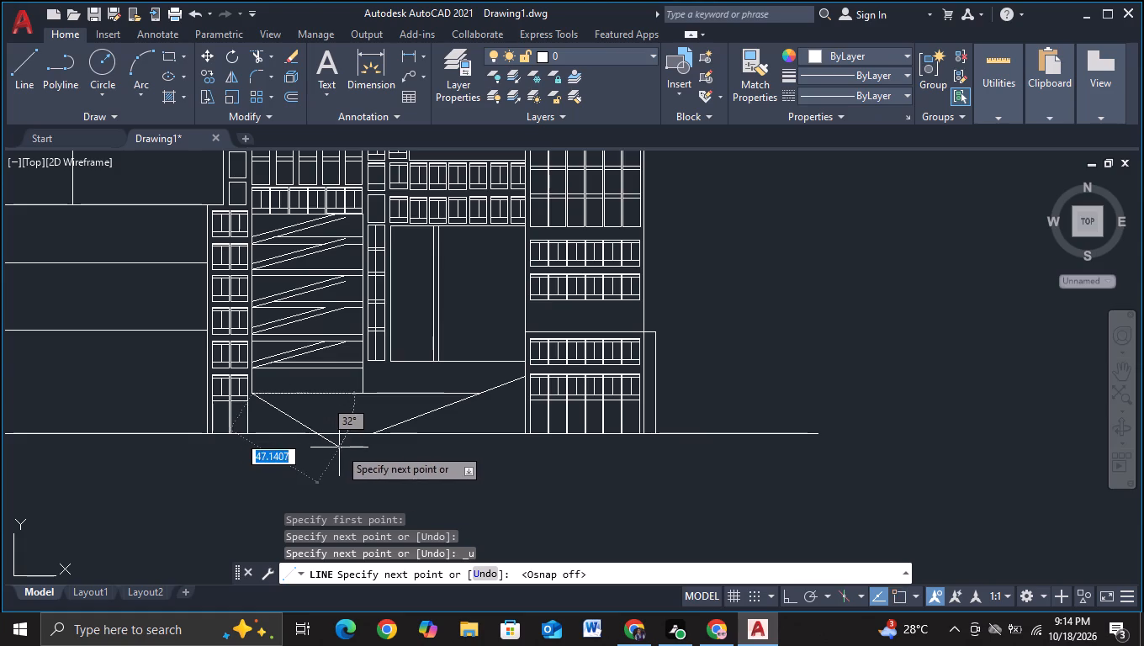
{"action": "left_click", "coordinate": [339, 447]}
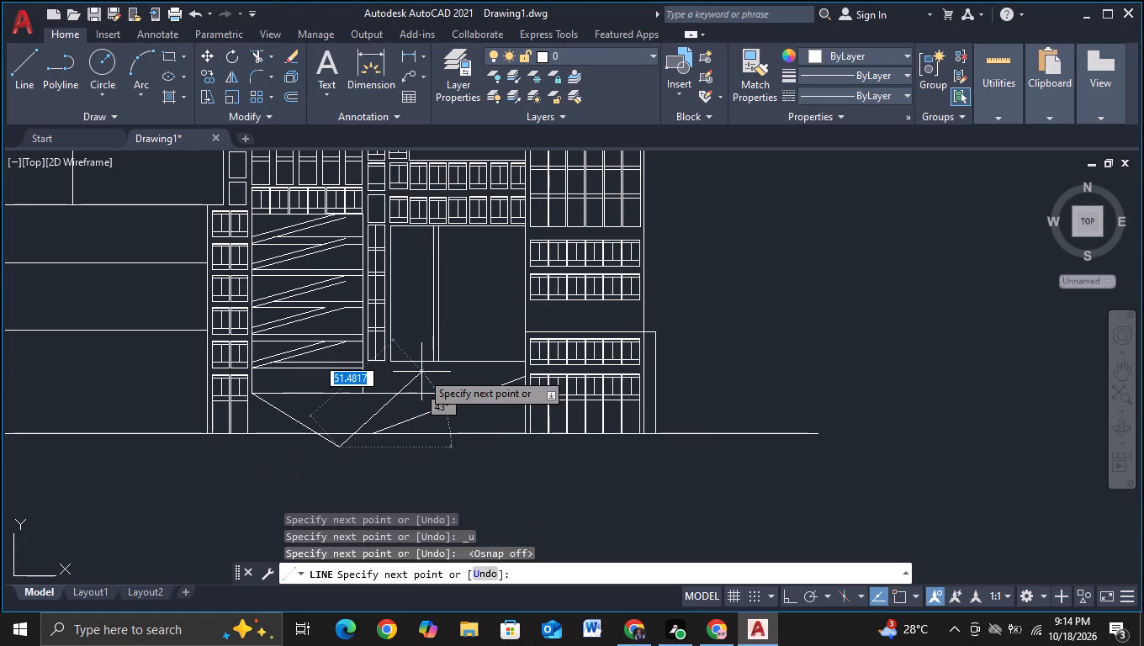
{"action": "left_click", "coordinate": [440, 378]}
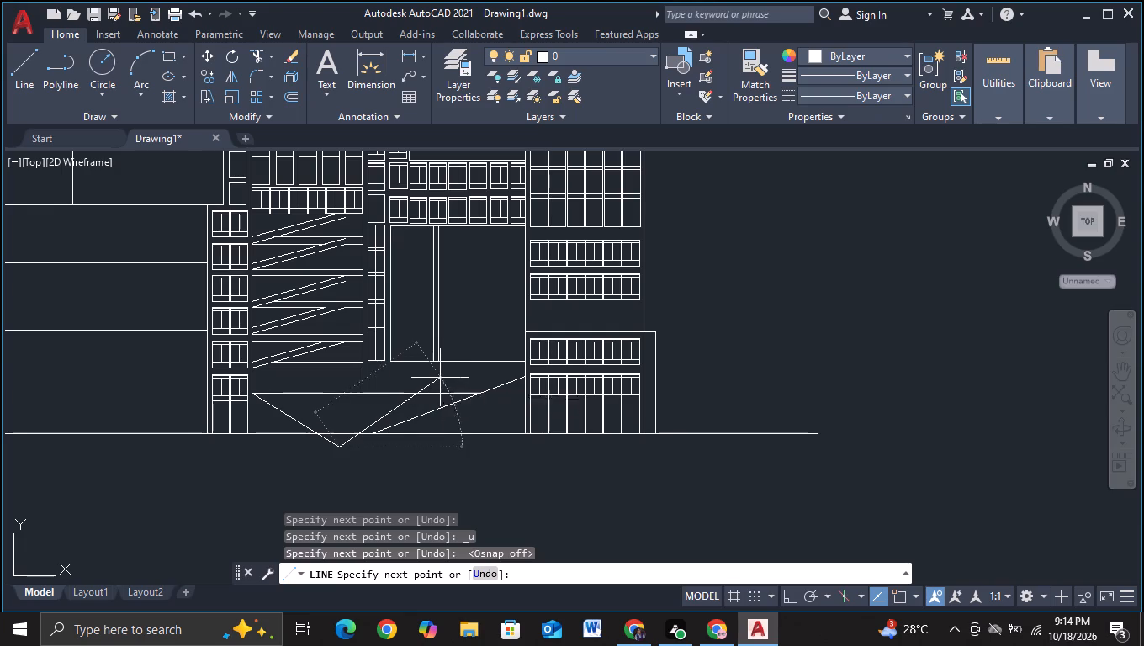
{"action": "key", "text": "Escape"}
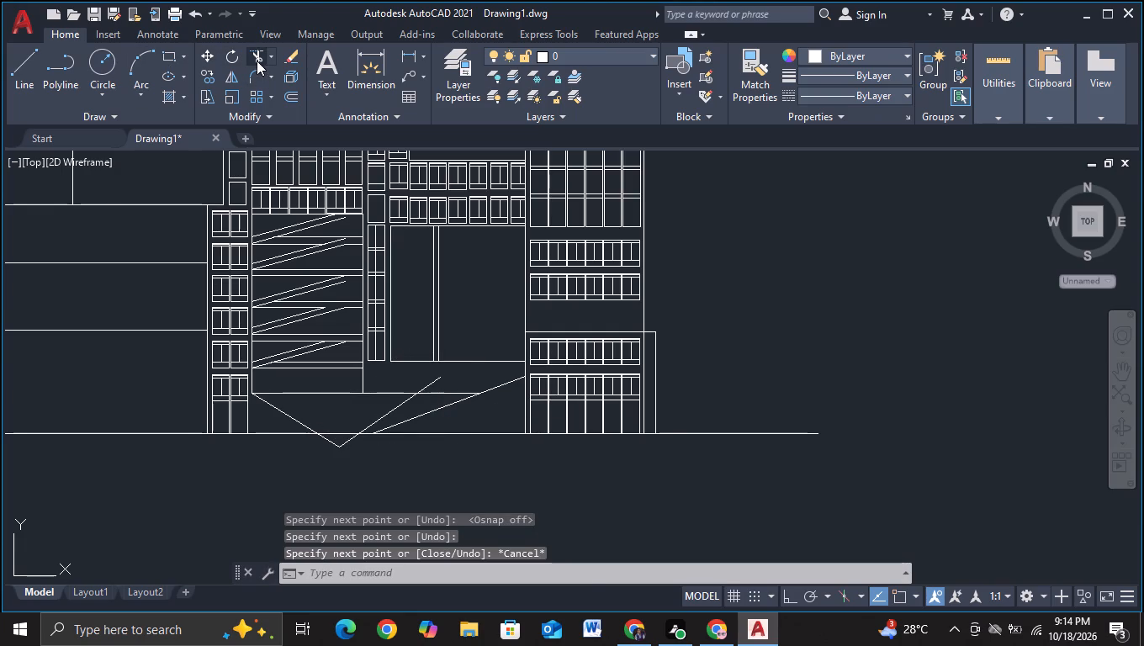
Trim the V's tip below the ground line and the end of its right leg above the horizontal line.
{"action": "left_click", "coordinate": [257, 61]}
{"action": "left_click", "coordinate": [339, 443]}
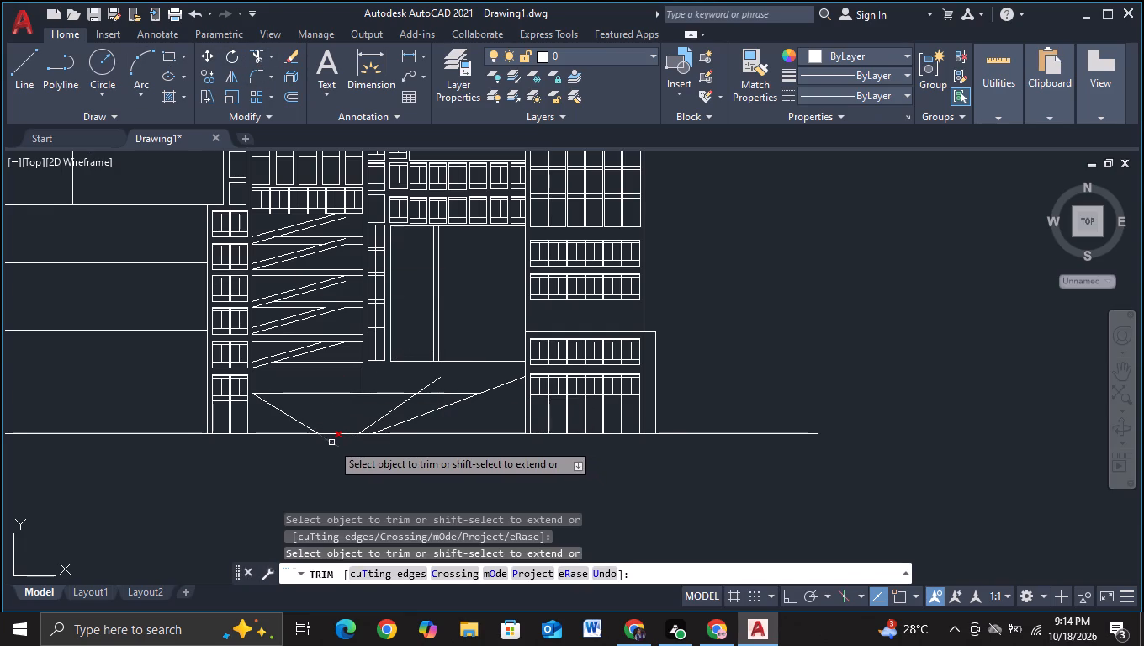
{"action": "left_click", "coordinate": [331, 442]}
{"action": "left_click", "coordinate": [437, 379]}
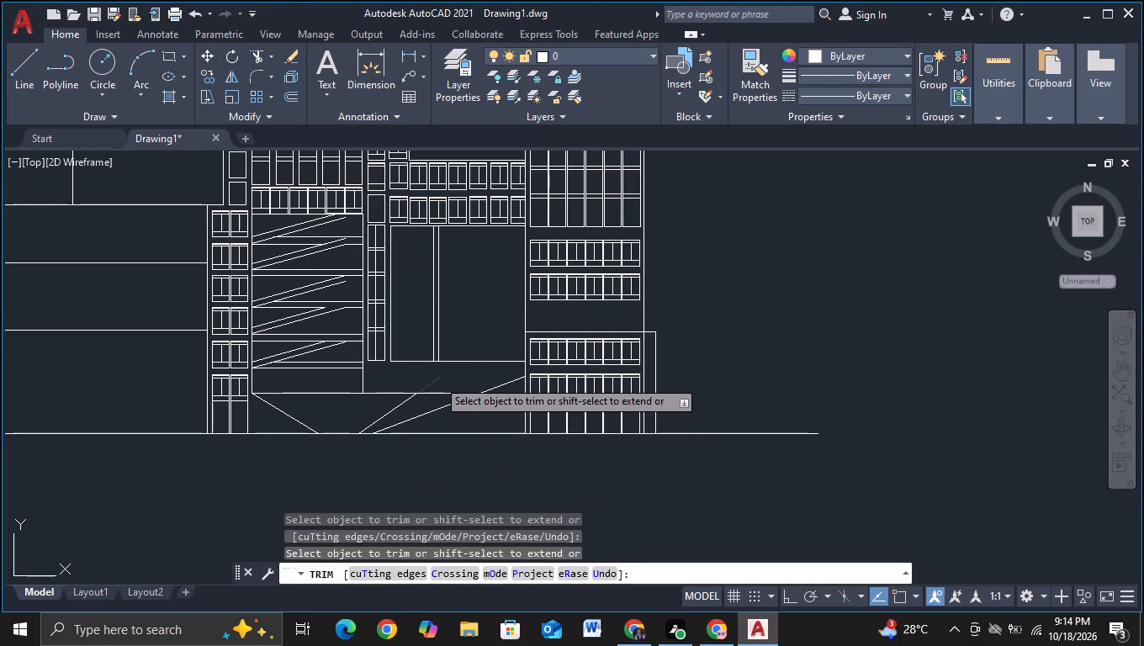
{"action": "scroll", "coordinate": [395, 458], "scroll_direction": "down", "scroll_amount": 1}
{"action": "scroll", "coordinate": [381, 463], "scroll_direction": "up", "scroll_amount": 1}
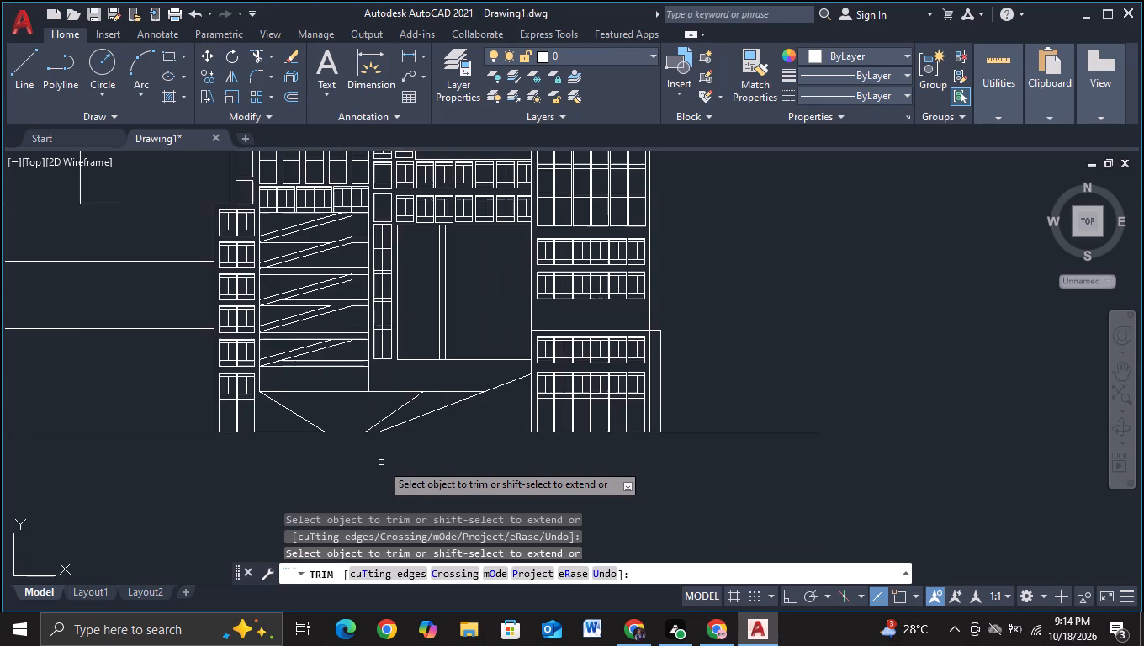
{"action": "scroll", "coordinate": [378, 467], "scroll_direction": "up", "scroll_amount": 1}
{"action": "key", "text": "Escape"}
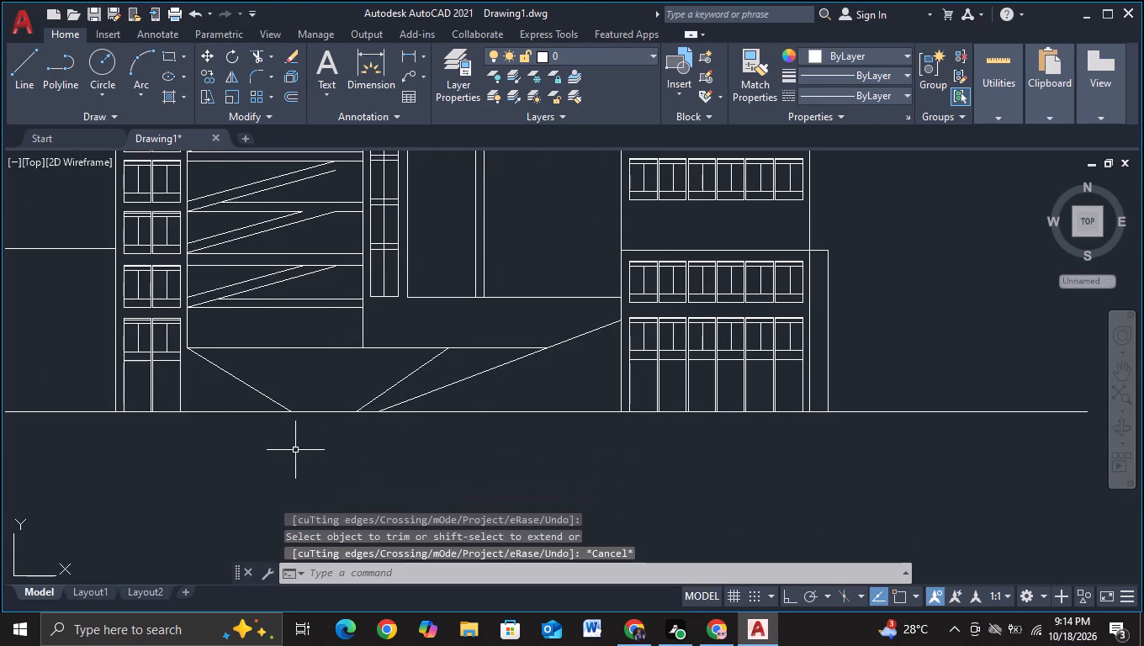
Draw a vertical line from the V's upper-left corner down past the ground line, trimming the excess below ground.
{"action": "left_click", "coordinate": [19, 92]}
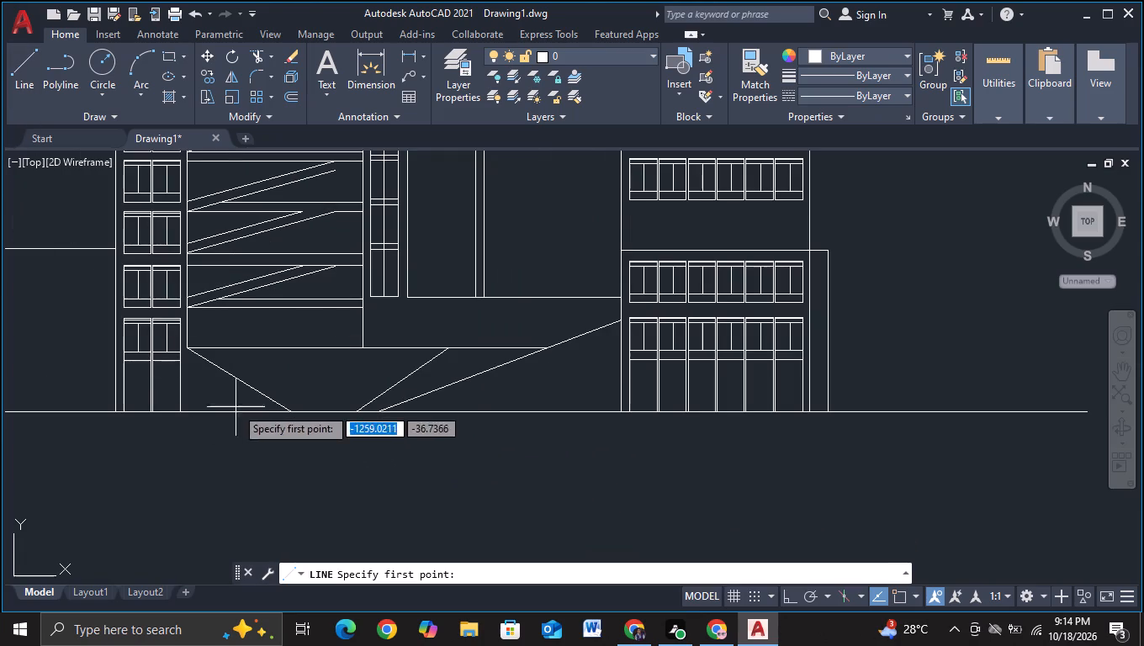
{"action": "key", "text": "F3"}
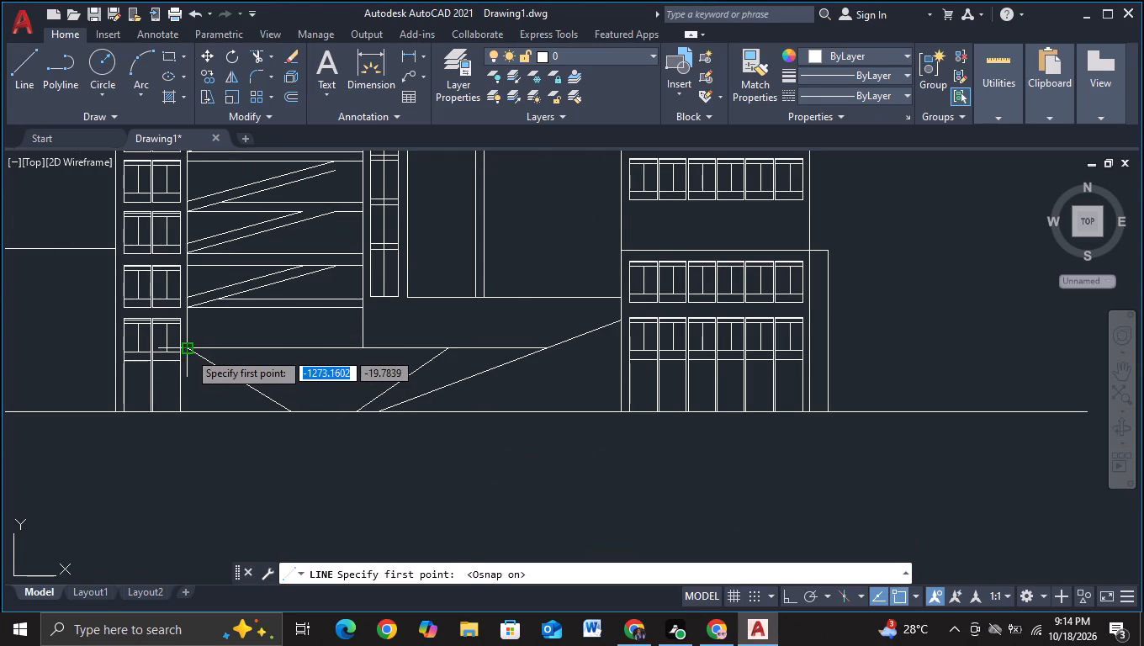
{"action": "left_click", "coordinate": [188, 352]}
{"action": "left_click", "coordinate": [190, 475]}
{"action": "key", "text": "Escape"}
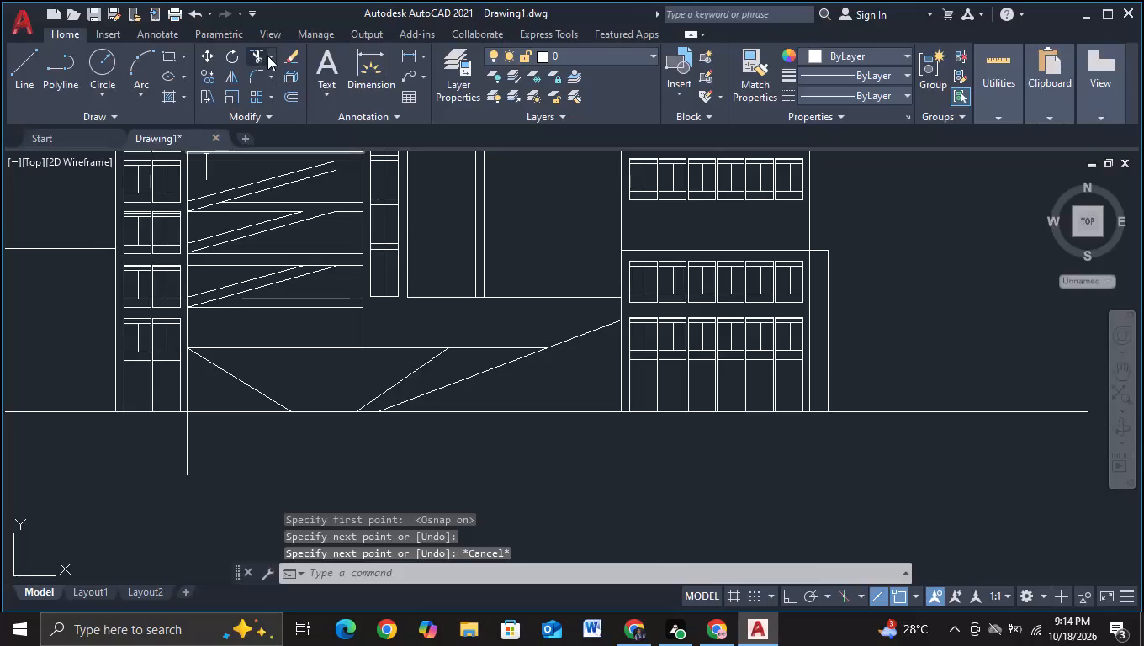
{"action": "left_click", "coordinate": [257, 56]}
{"action": "left_click", "coordinate": [187, 435]}
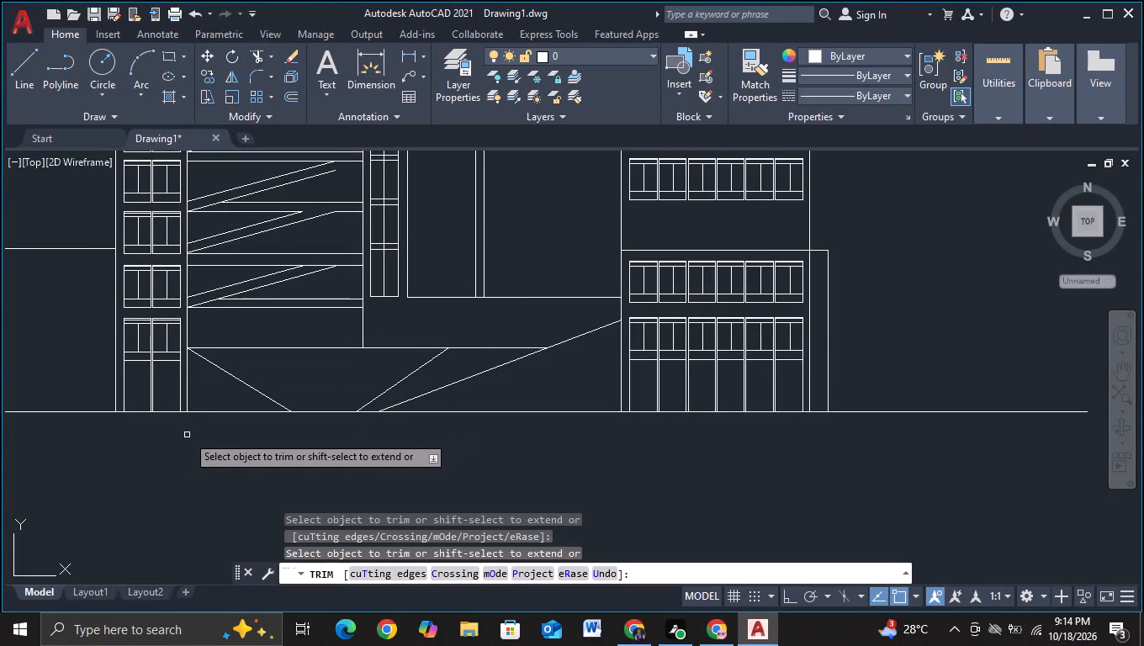
{"action": "key", "text": "Escape"}
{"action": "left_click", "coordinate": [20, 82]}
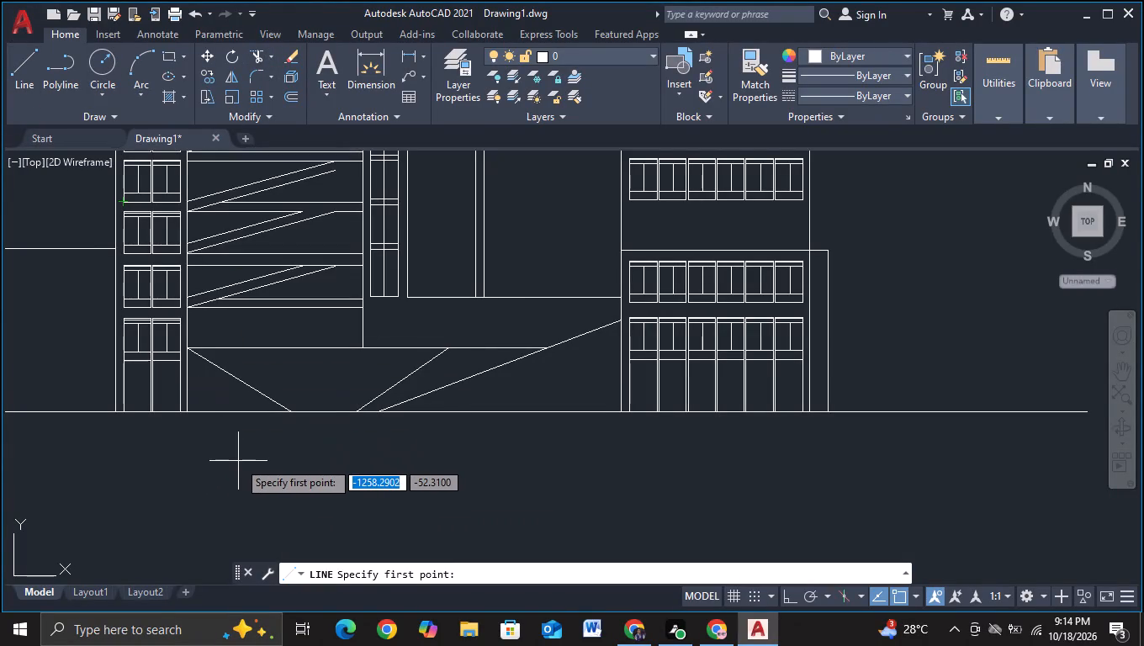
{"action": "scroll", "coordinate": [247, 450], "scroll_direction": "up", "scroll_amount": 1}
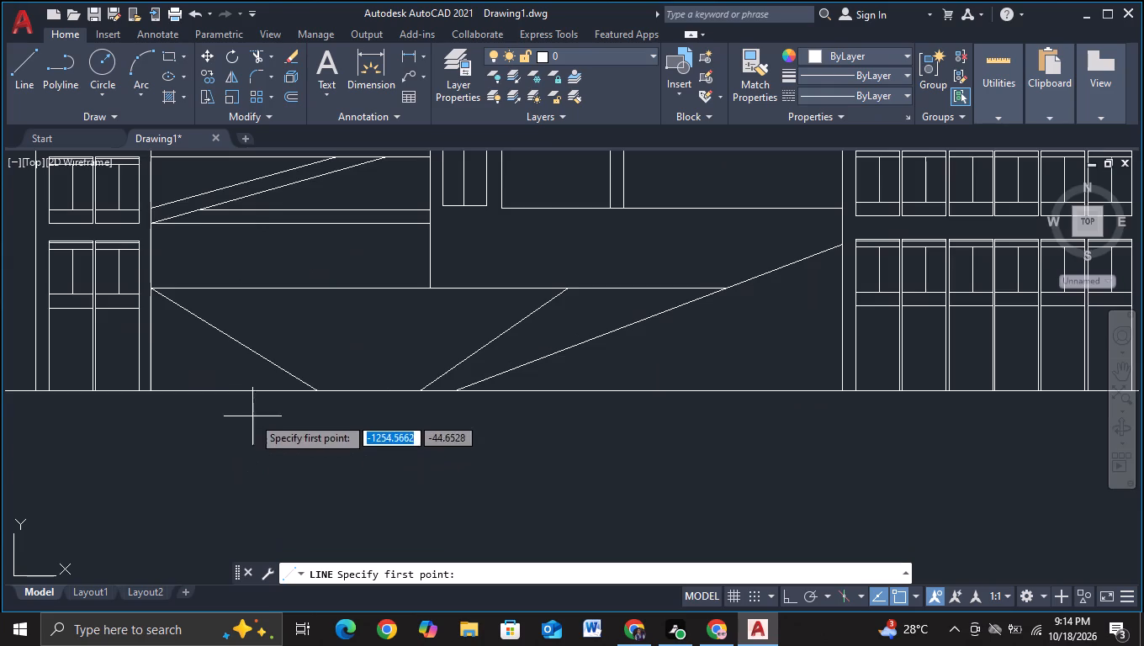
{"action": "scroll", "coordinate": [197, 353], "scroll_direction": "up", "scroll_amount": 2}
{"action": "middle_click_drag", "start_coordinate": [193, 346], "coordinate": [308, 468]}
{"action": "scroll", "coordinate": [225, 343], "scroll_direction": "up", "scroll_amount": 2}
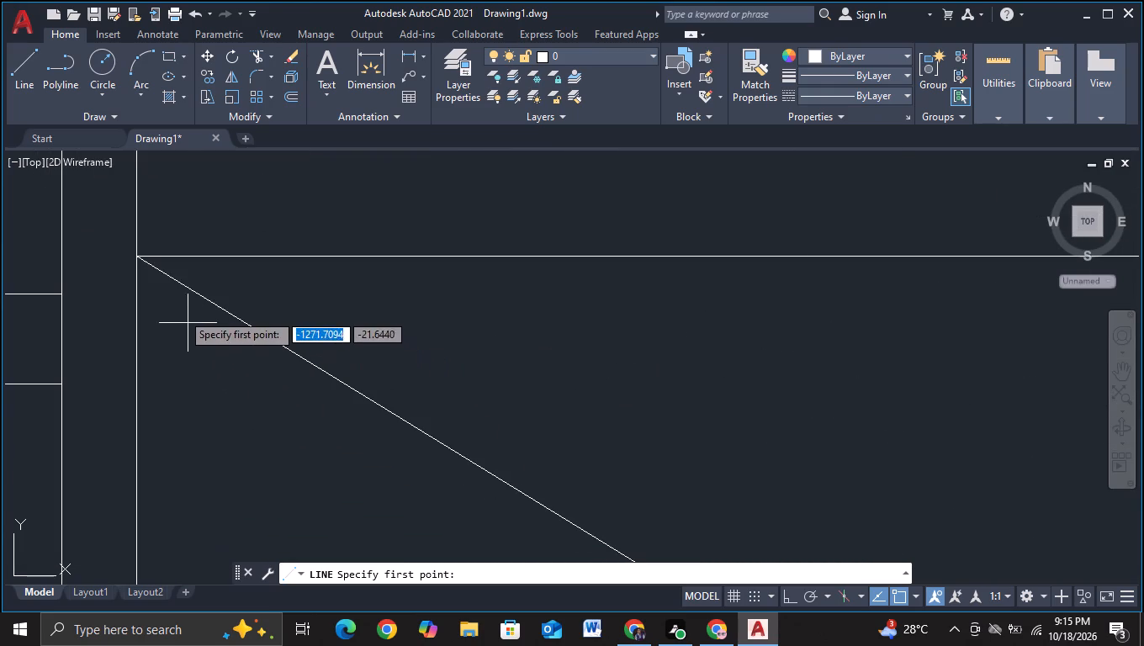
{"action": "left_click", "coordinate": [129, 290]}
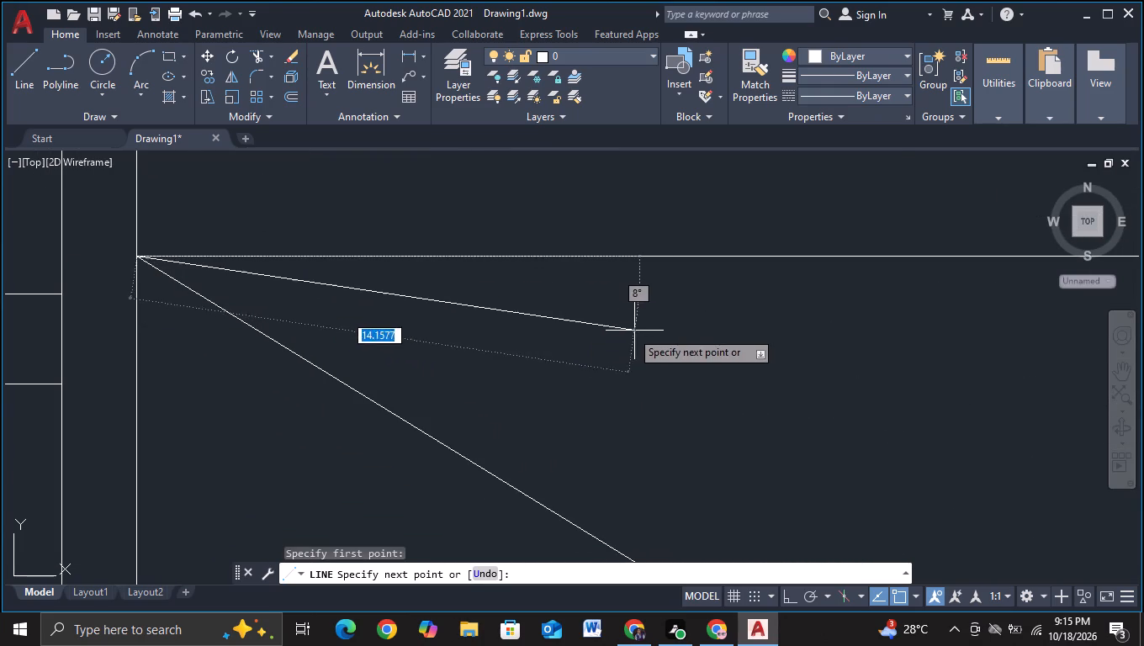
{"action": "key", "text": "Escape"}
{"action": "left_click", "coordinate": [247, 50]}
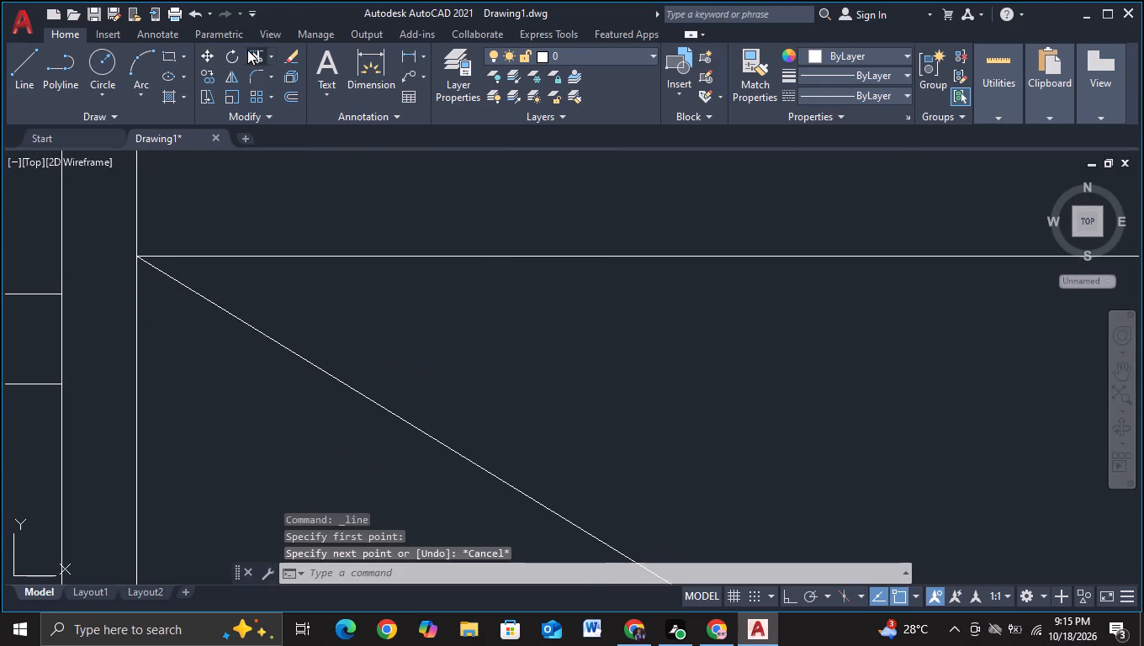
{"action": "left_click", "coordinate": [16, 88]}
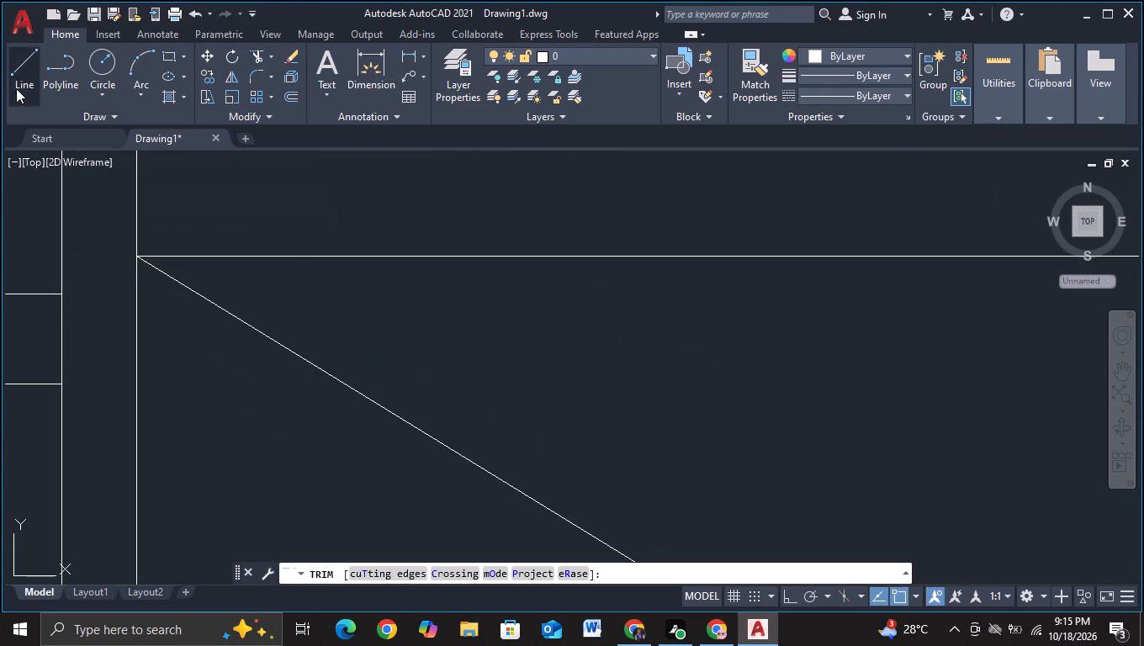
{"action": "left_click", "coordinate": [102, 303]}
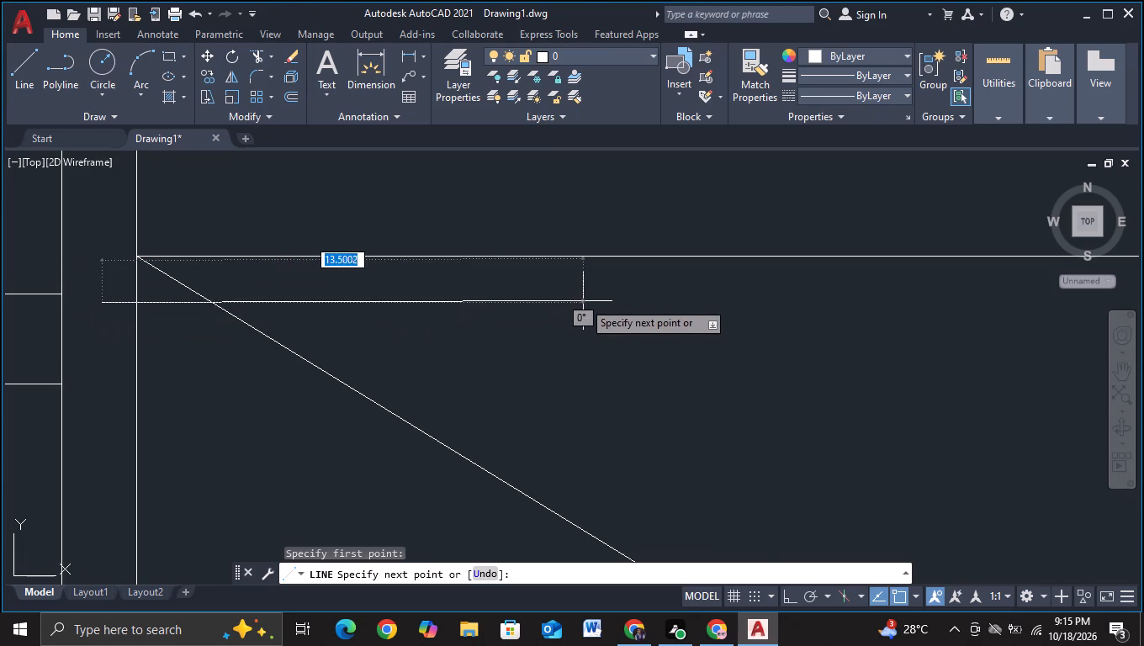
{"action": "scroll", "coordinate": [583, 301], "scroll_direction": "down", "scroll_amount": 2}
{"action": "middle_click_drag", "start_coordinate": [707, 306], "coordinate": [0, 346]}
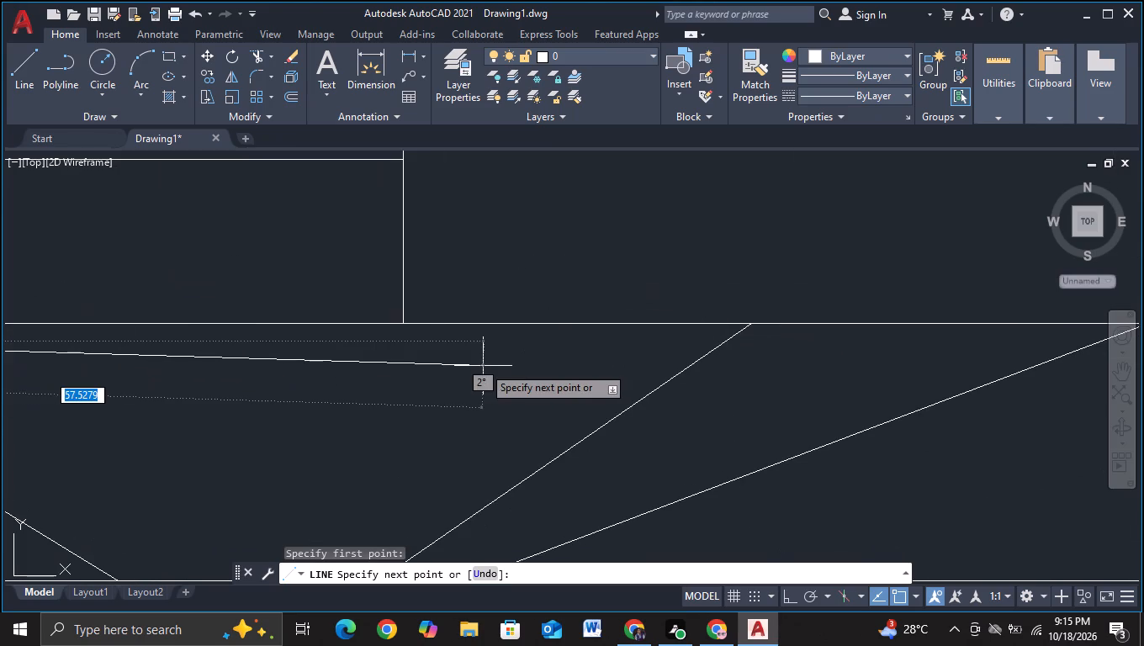
With grid snap and ortho on, draw a 109-unit horizontal line about 1.7 units below the existing one, crossing the sloping line.
{"action": "key", "text": "F9"}
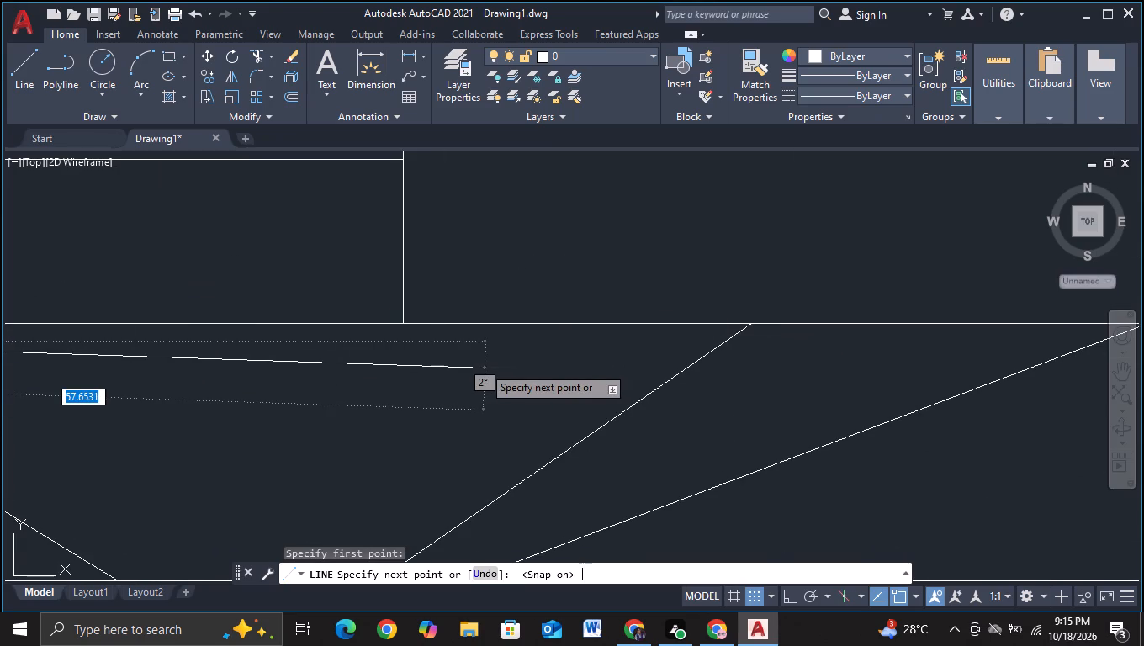
{"action": "key", "text": "Escape"}
{"action": "key", "text": "F8"}
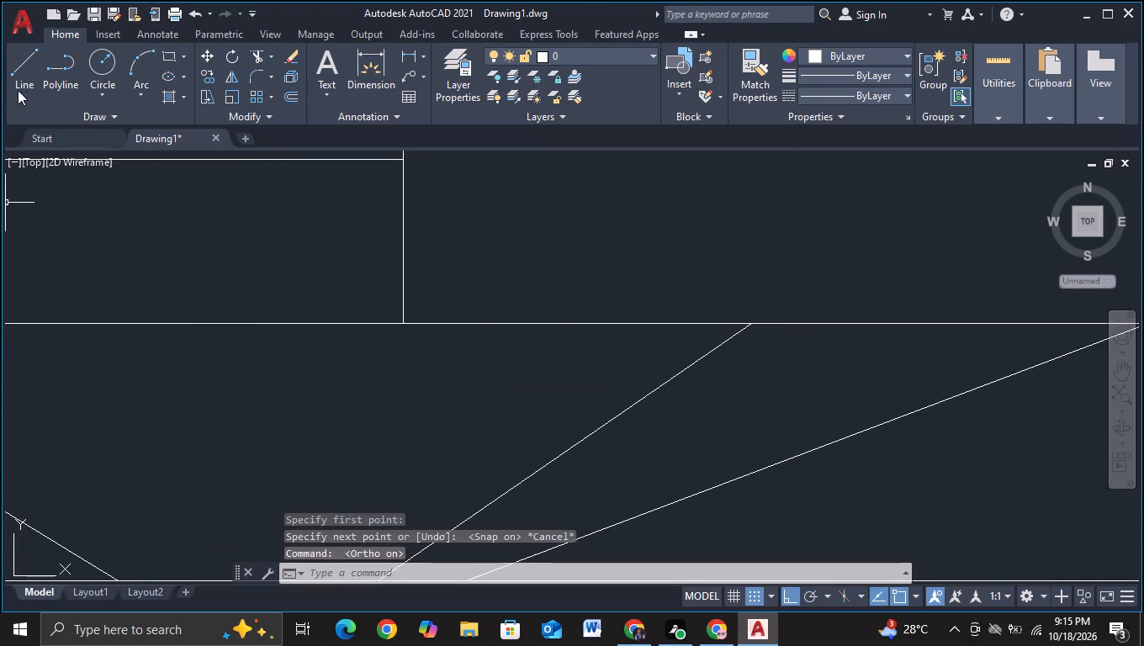
{"action": "left_click", "coordinate": [18, 82]}
{"action": "middle_click_drag", "start_coordinate": [54, 363], "coordinate": [493, 329]}
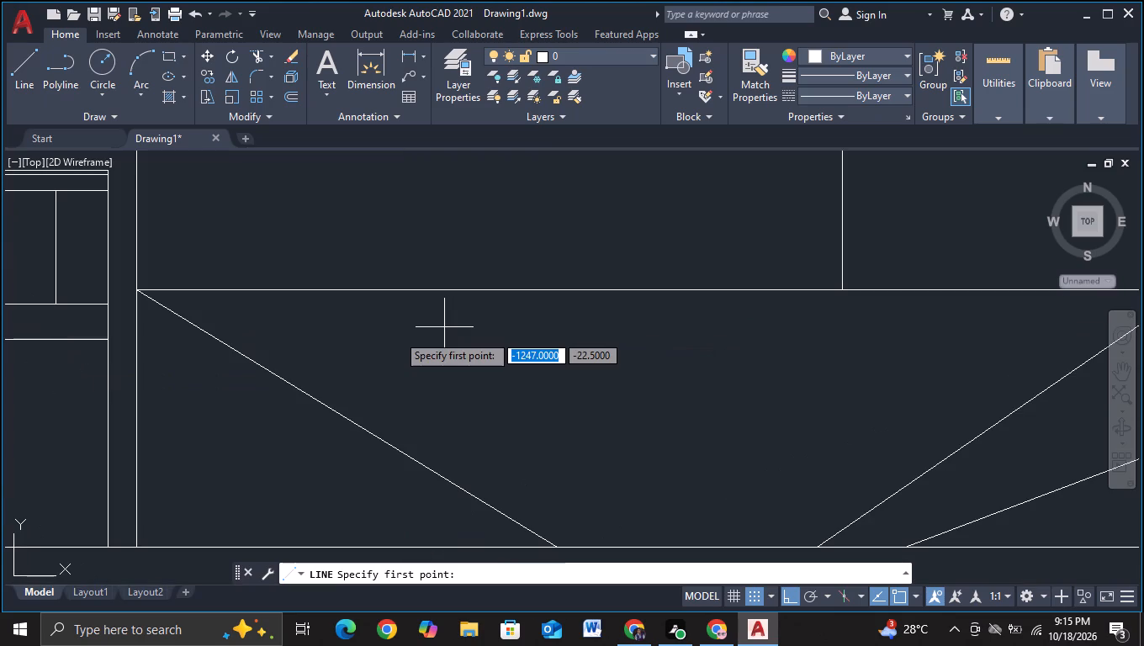
{"action": "left_click", "coordinate": [124, 315]}
{"action": "scroll", "coordinate": [519, 324], "scroll_direction": "down", "scroll_amount": 3}
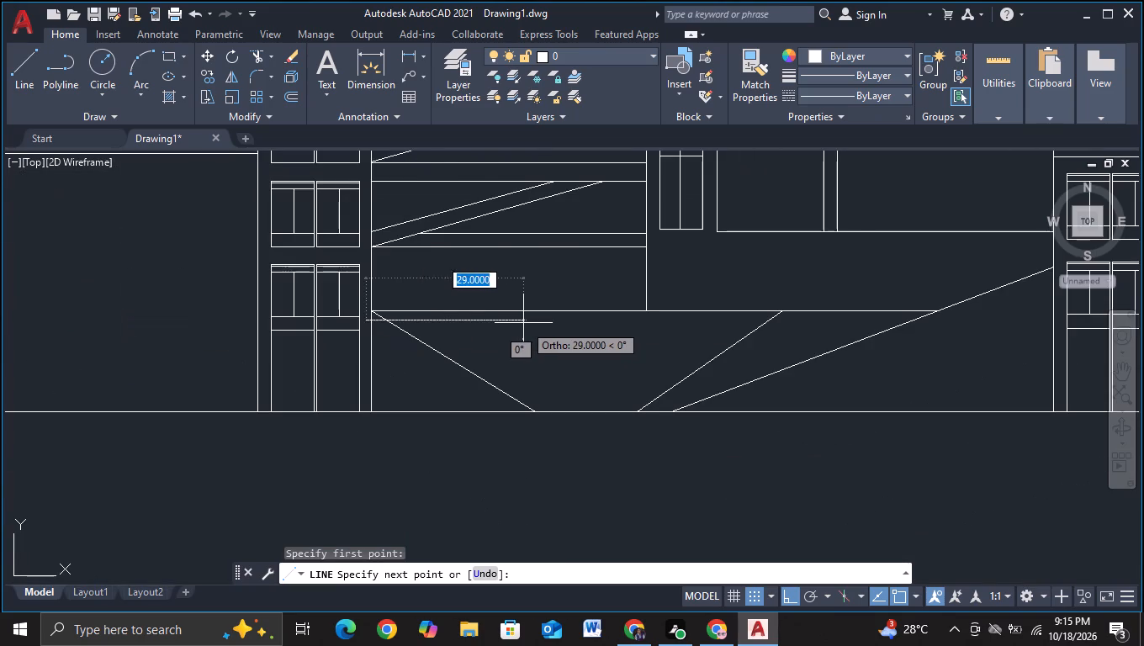
{"action": "middle_click_drag", "start_coordinate": [527, 325], "coordinate": [354, 338]}
{"action": "scroll", "coordinate": [540, 342], "scroll_direction": "up", "scroll_amount": 1}
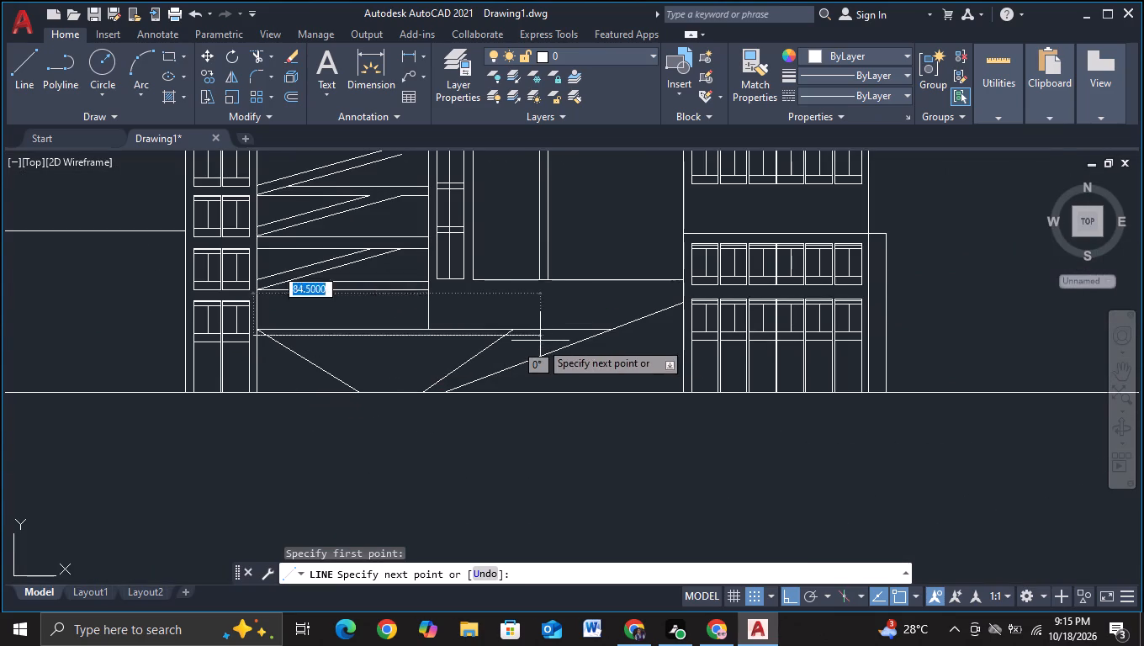
{"action": "scroll", "coordinate": [540, 342], "scroll_direction": "up", "scroll_amount": 1}
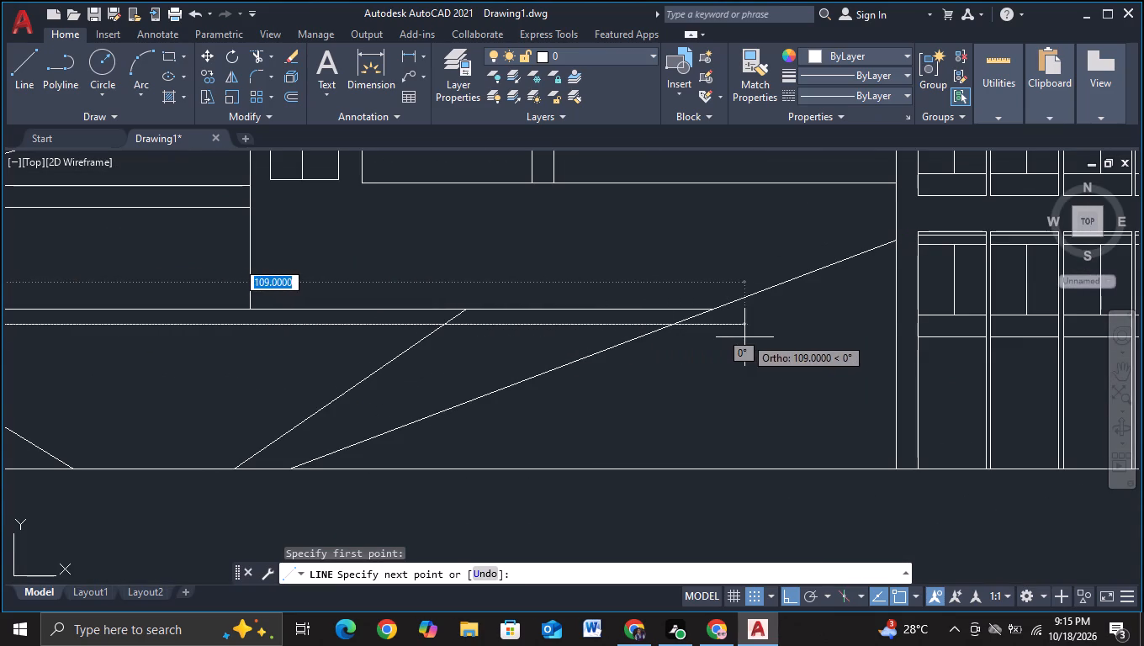
{"action": "left_click", "coordinate": [744, 336]}
{"action": "key", "text": "Escape"}
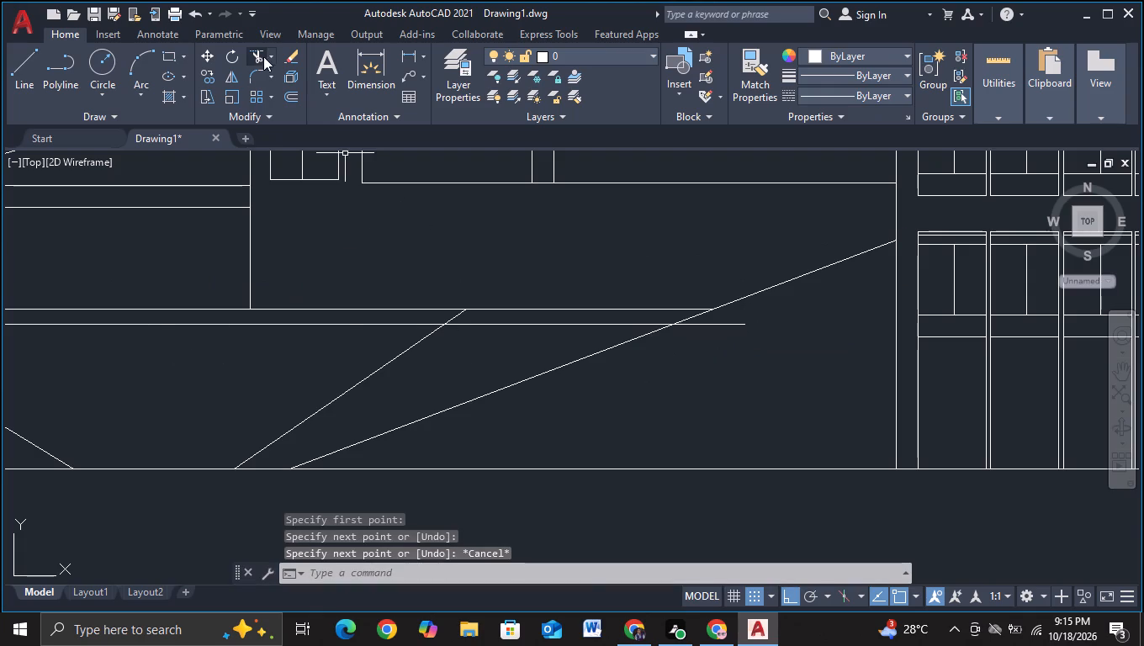
Trim the new horizontal line's ends beyond the sloping line and beyond the vertical line at the V's upper-left corner.
{"action": "left_click", "coordinate": [256, 53]}
{"action": "left_click", "coordinate": [702, 326]}
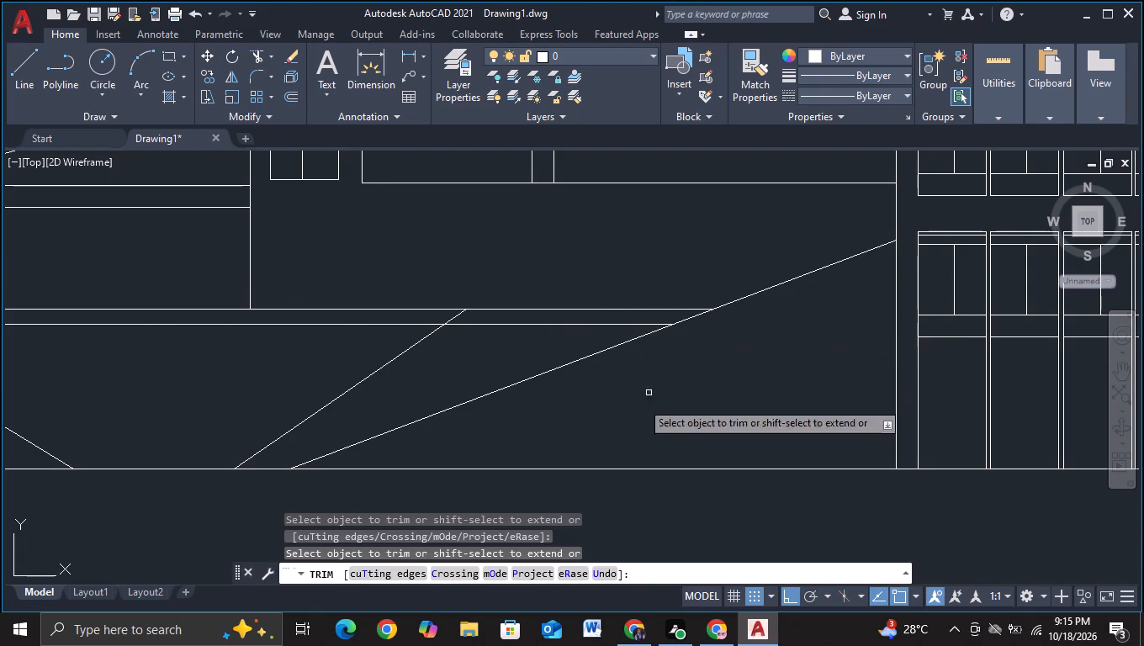
{"action": "middle_click_drag", "start_coordinate": [622, 421], "coordinate": [921, 361]}
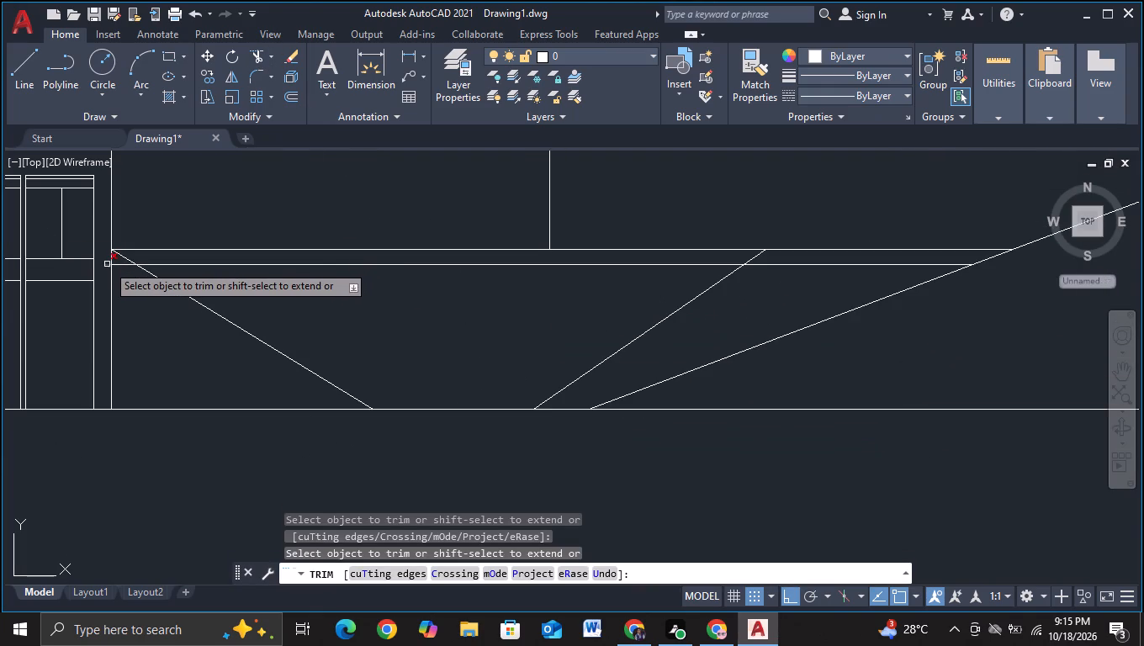
{"action": "left_click", "coordinate": [107, 267]}
{"action": "scroll", "coordinate": [146, 301], "scroll_direction": "down", "scroll_amount": 1}
{"action": "scroll", "coordinate": [92, 288], "scroll_direction": "up", "scroll_amount": 2}
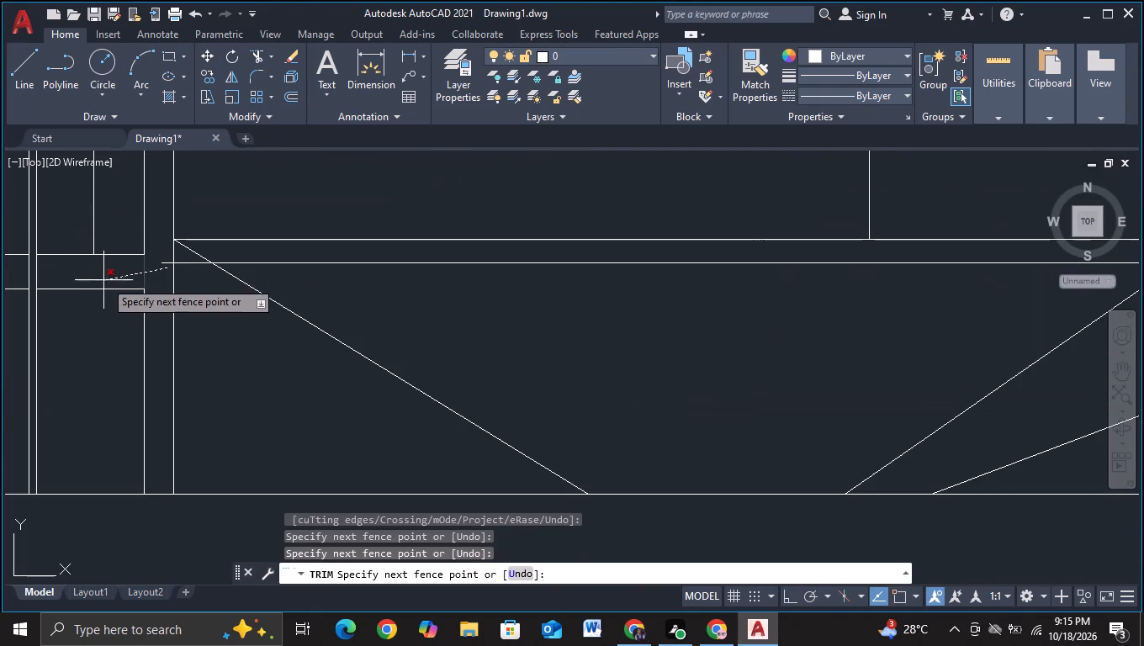
{"action": "left_click", "coordinate": [162, 252]}
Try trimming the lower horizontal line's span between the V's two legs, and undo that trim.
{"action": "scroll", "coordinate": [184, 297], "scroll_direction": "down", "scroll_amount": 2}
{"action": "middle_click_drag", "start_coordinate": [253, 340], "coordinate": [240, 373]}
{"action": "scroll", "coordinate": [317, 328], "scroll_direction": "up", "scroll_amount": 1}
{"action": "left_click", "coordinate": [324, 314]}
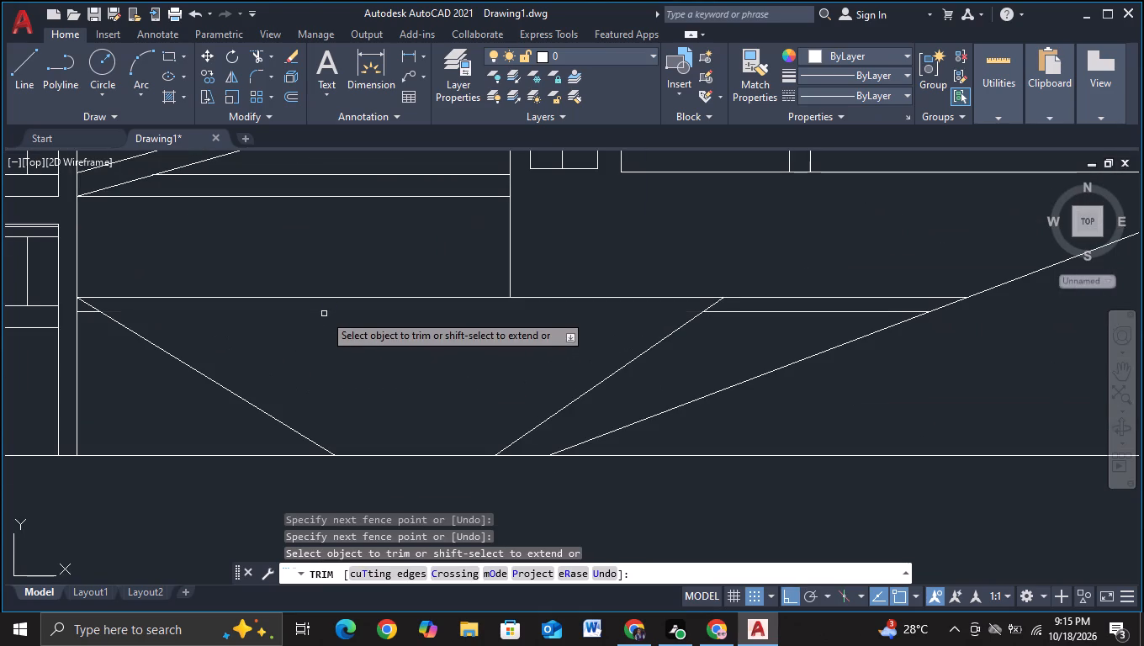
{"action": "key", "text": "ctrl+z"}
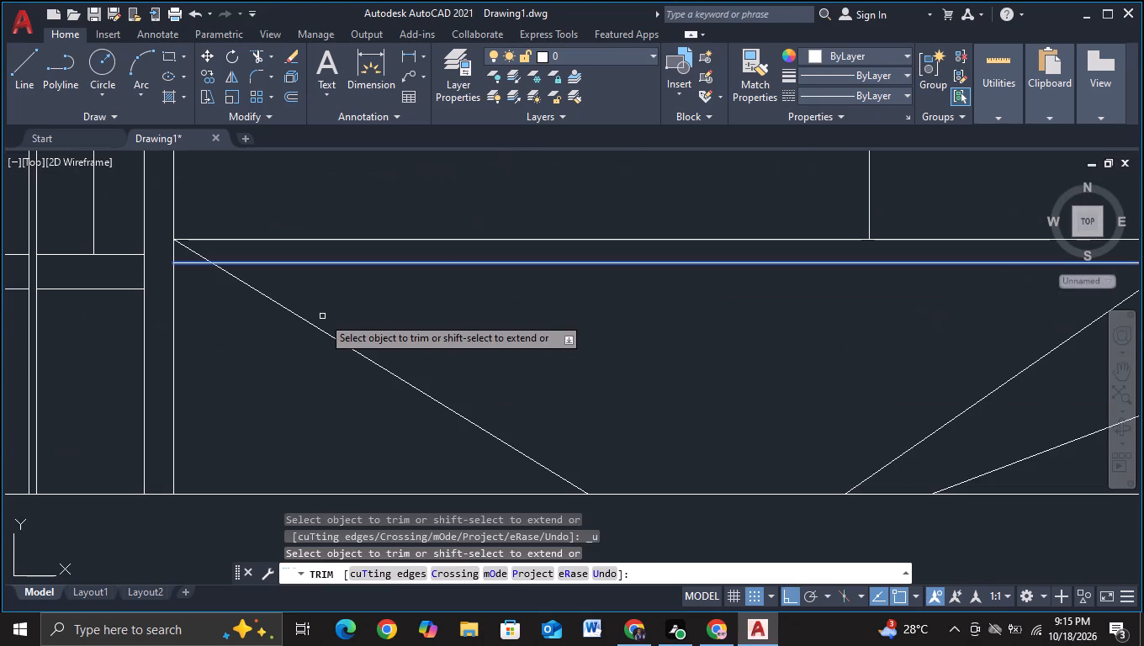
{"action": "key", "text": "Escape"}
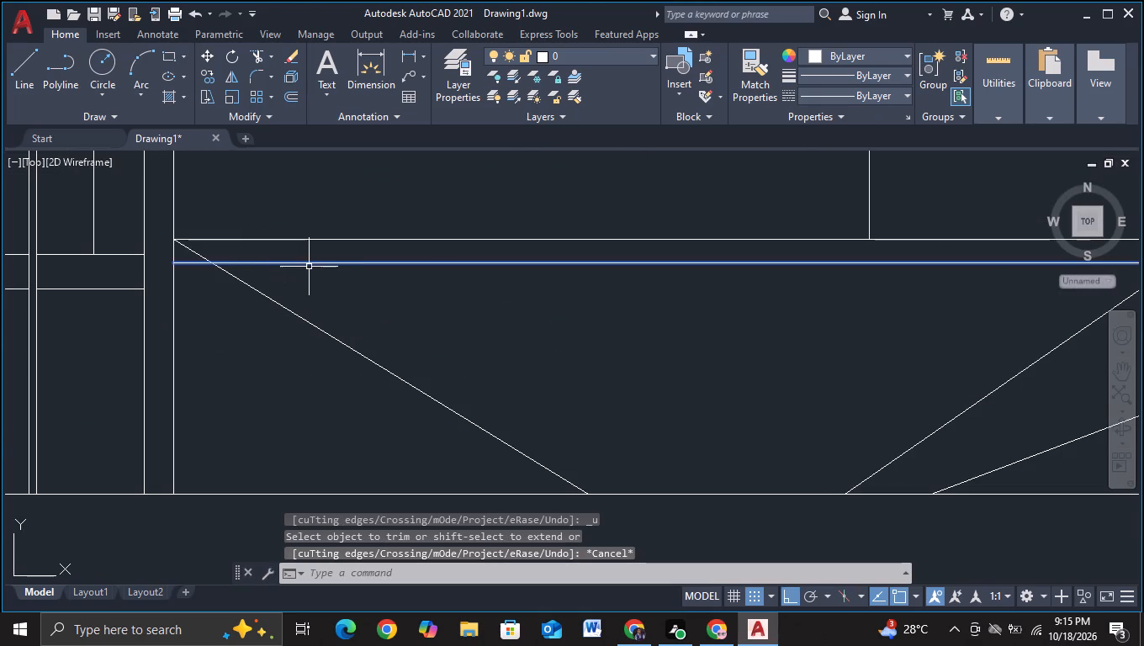
Copy the lower horizontal line about 1.7 units up, onto the endpoint of the horizontal line above it.
{"action": "left_click", "coordinate": [309, 265]}
{"action": "key", "text": "c"}
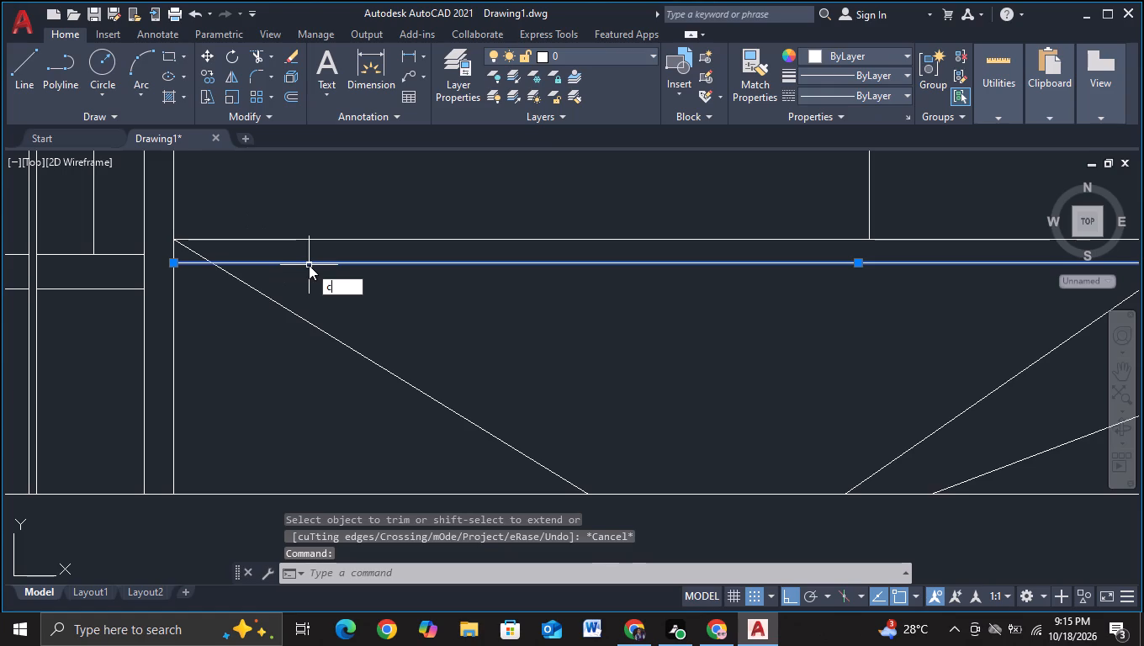
{"action": "left_click", "coordinate": [348, 318]}
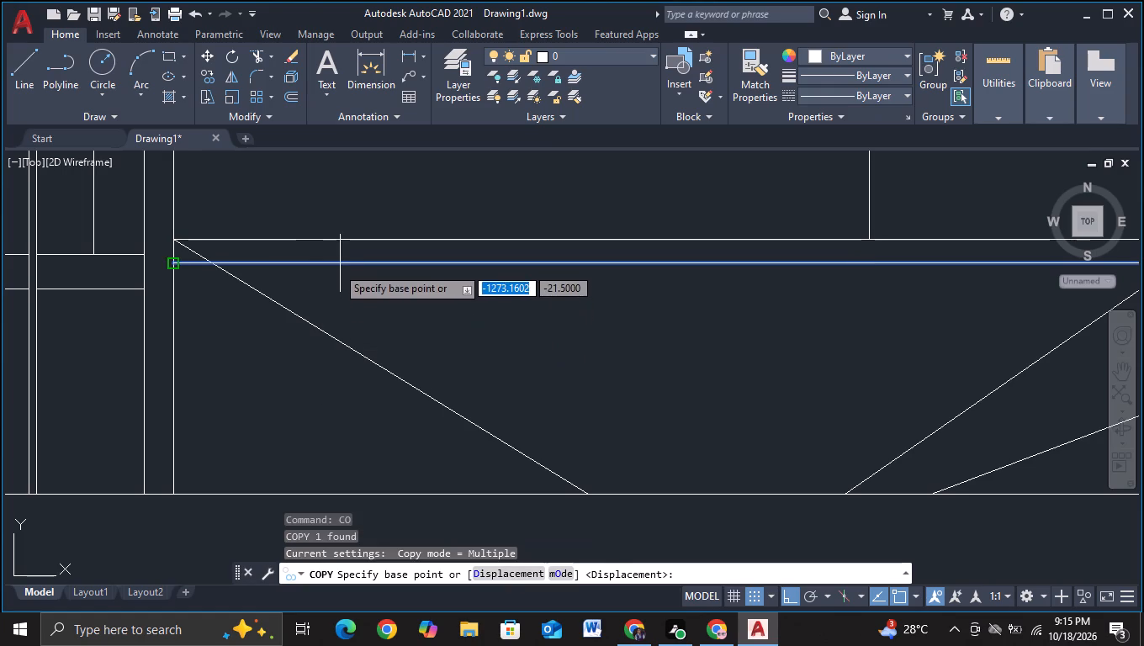
{"action": "left_click", "coordinate": [336, 267]}
{"action": "scroll", "coordinate": [410, 307], "scroll_direction": "down", "scroll_amount": 3}
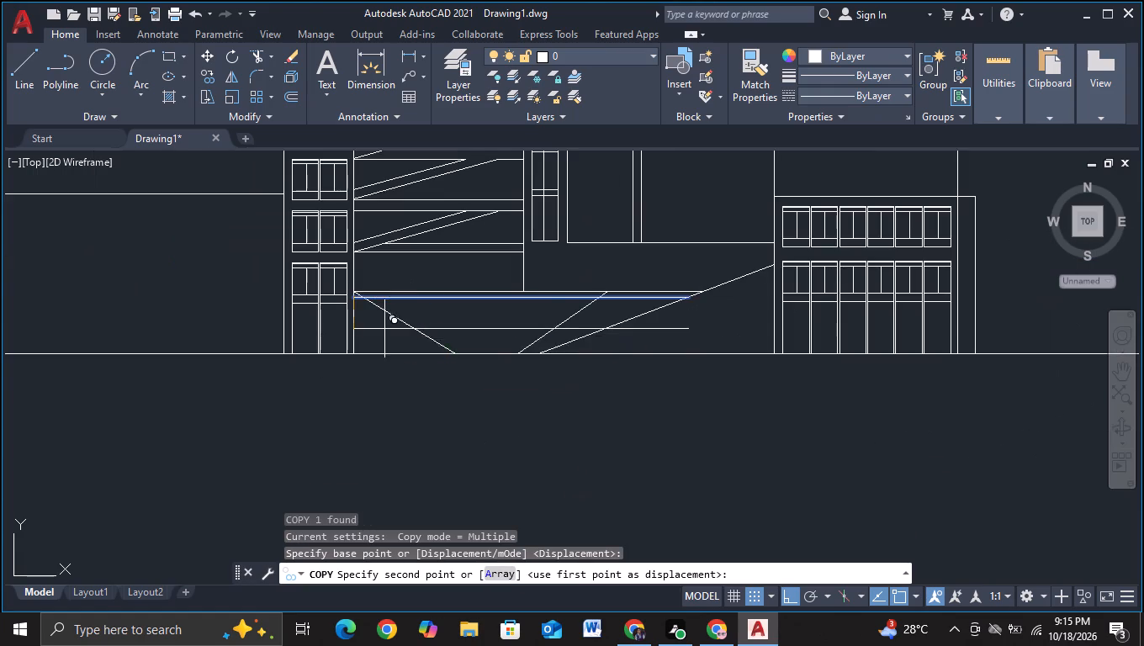
{"action": "scroll", "coordinate": [390, 320], "scroll_direction": "up", "scroll_amount": 3}
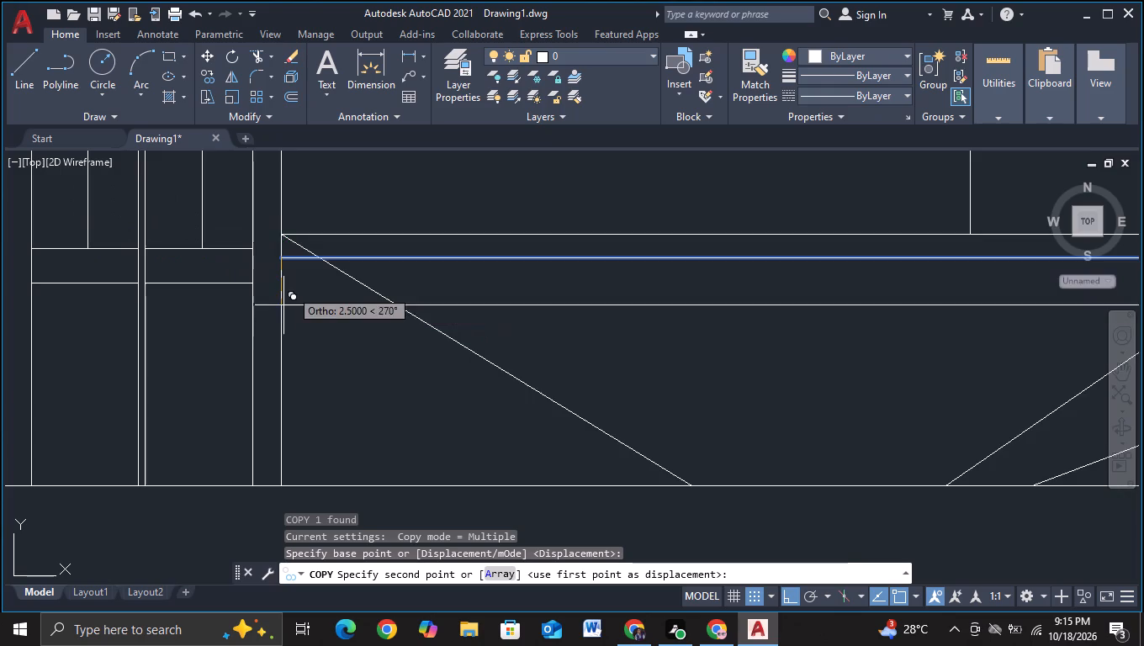
{"action": "scroll", "coordinate": [294, 281], "scroll_direction": "up", "scroll_amount": 2}
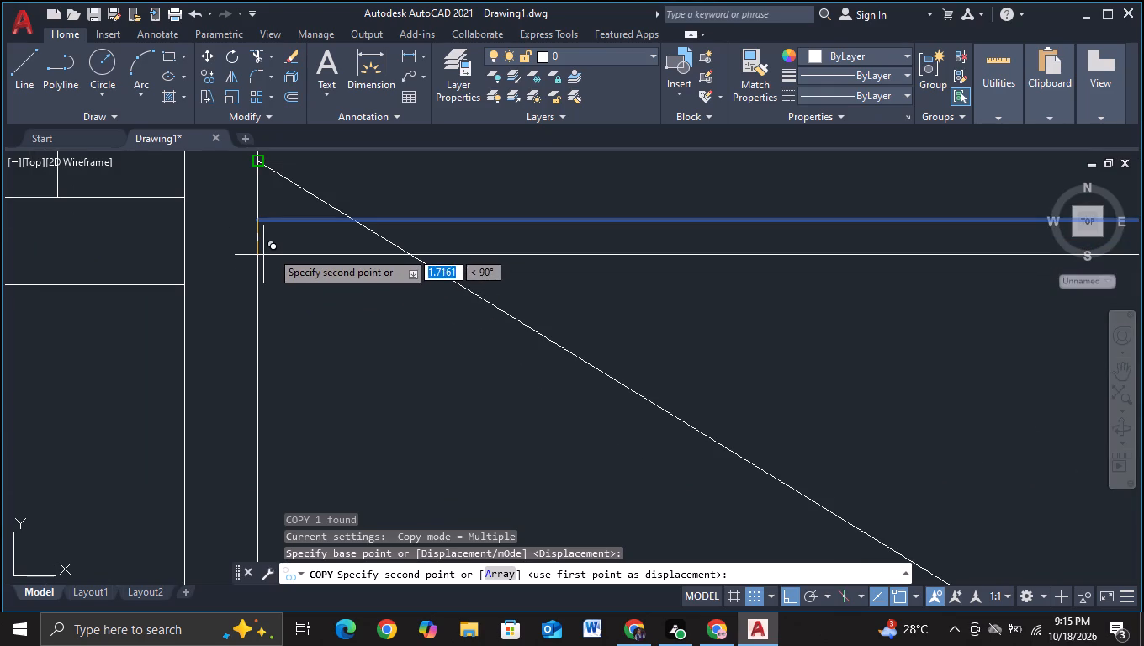
{"action": "left_click", "coordinate": [273, 188]}
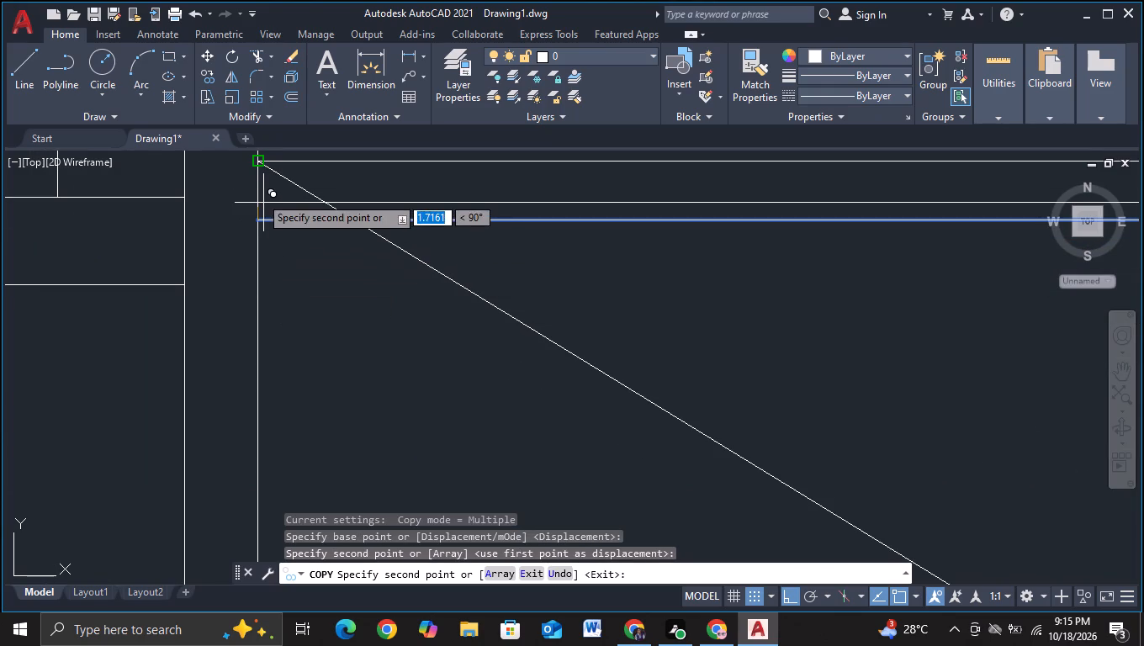
{"action": "key", "text": "F2"}
{"action": "key", "text": "Escape"}
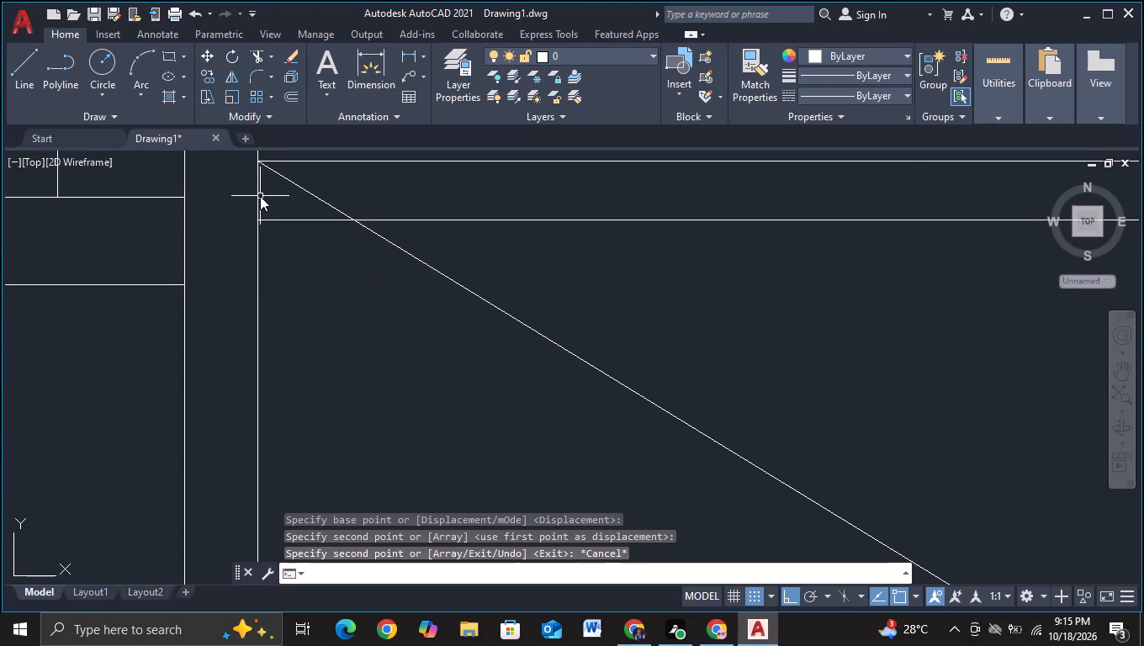
With object snap off, copy the lower horizontal line 1 unit upward, between it and the V's top line.
{"action": "scroll", "coordinate": [300, 252], "scroll_direction": "down", "scroll_amount": 3}
{"action": "scroll", "coordinate": [362, 327], "scroll_direction": "down", "scroll_amount": 2}
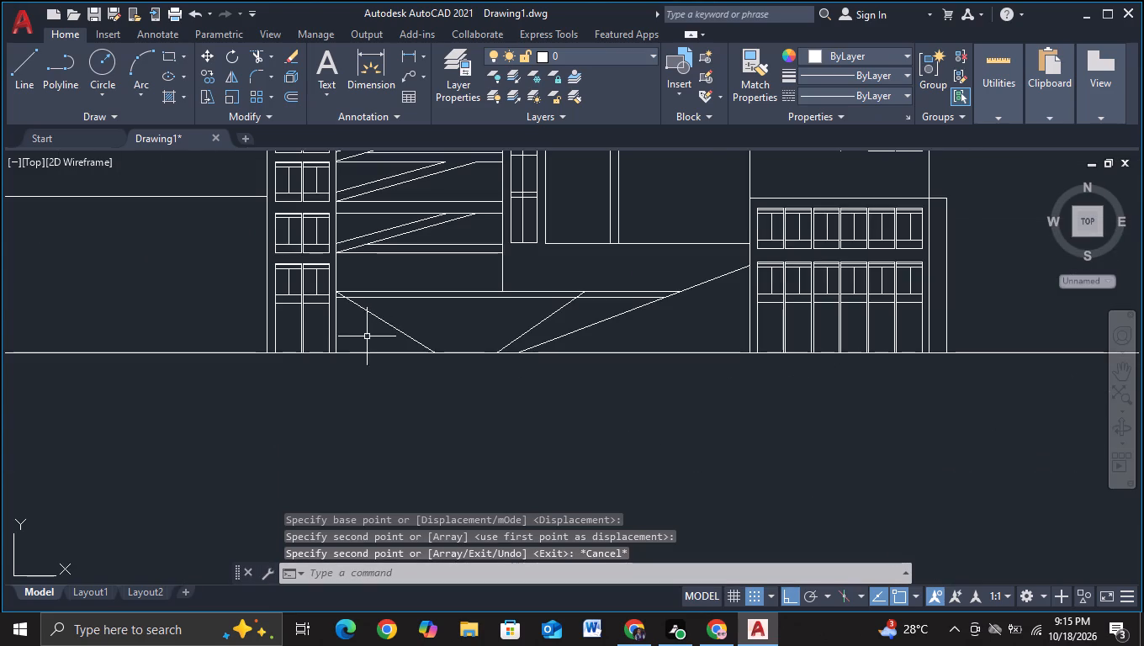
{"action": "scroll", "coordinate": [402, 324], "scroll_direction": "up", "scroll_amount": 2}
{"action": "left_click", "coordinate": [416, 262]}
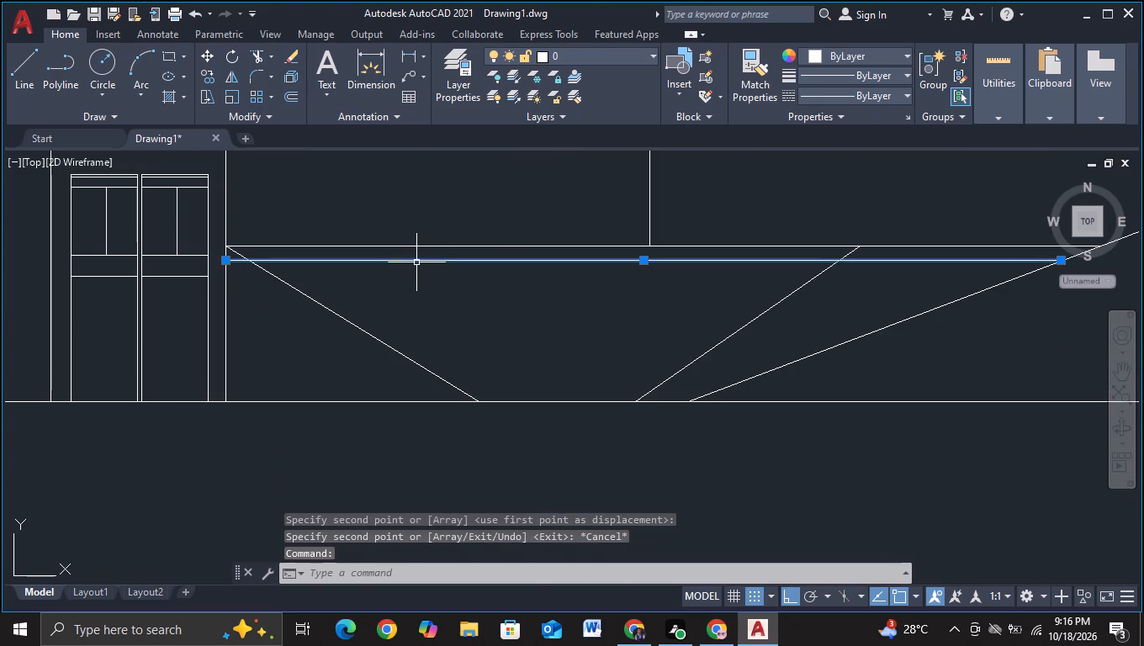
{"action": "key", "text": "c"}
{"action": "left_click", "coordinate": [455, 311]}
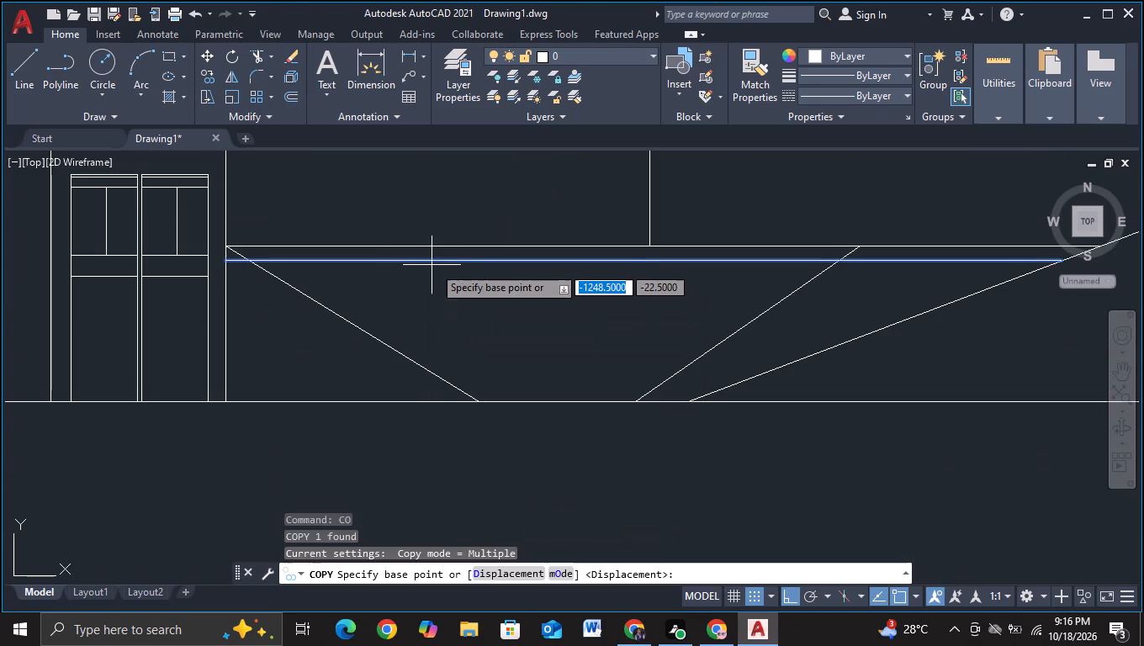
{"action": "left_click", "coordinate": [431, 259]}
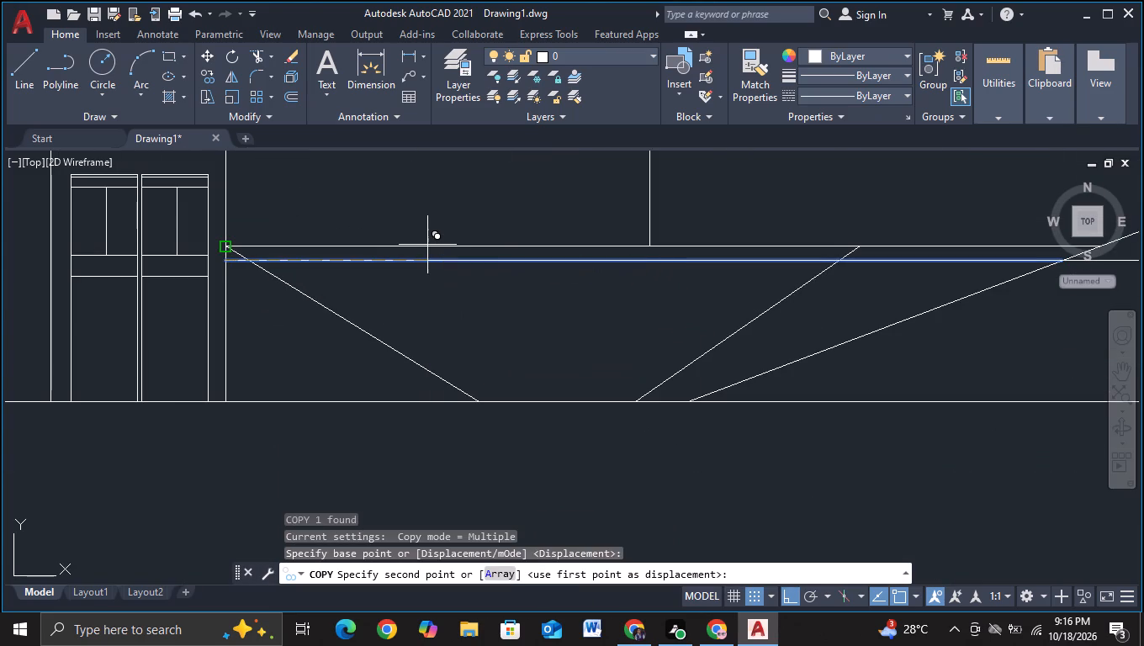
{"action": "key", "text": "F3"}
{"action": "scroll", "coordinate": [425, 251], "scroll_direction": "up", "scroll_amount": 1}
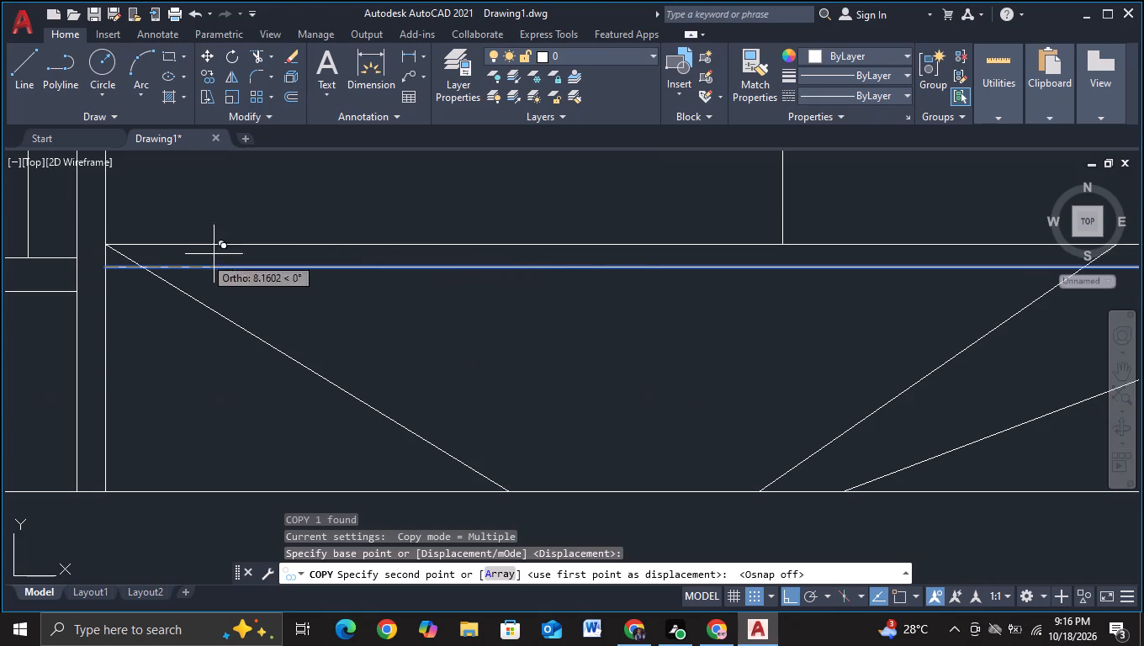
{"action": "left_click", "coordinate": [100, 257]}
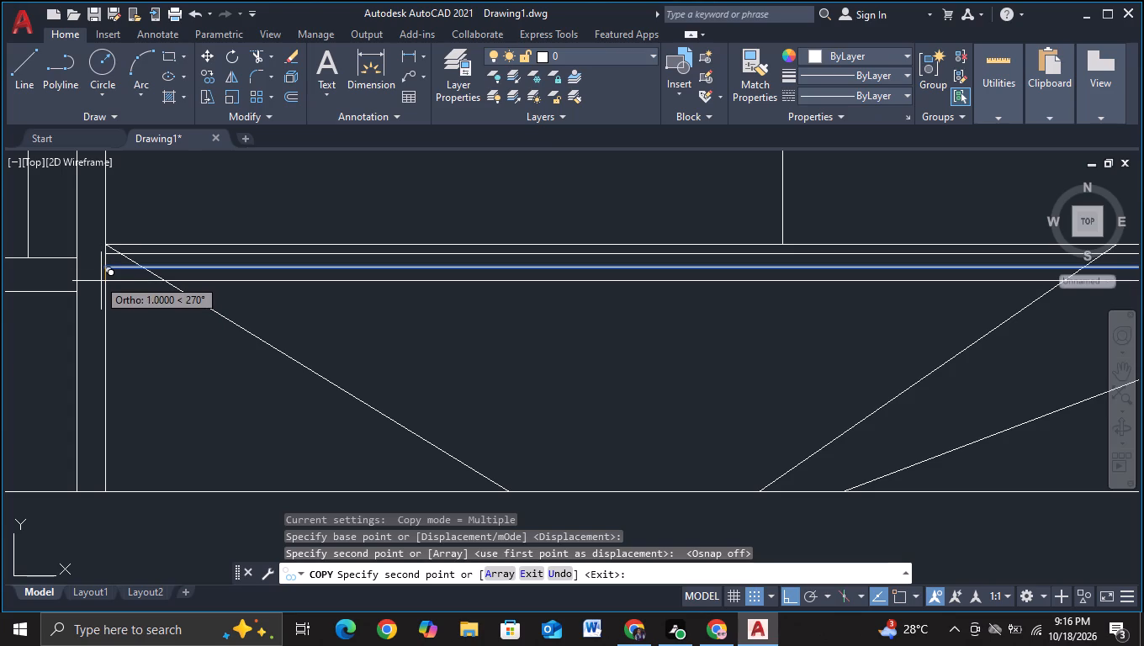
Continue copying that line downward at 1-unit spacing, from 1 to 16 units below it, filling the base down to the ground line.
{"action": "left_click", "coordinate": [98, 279]}
{"action": "left_click", "coordinate": [96, 293]}
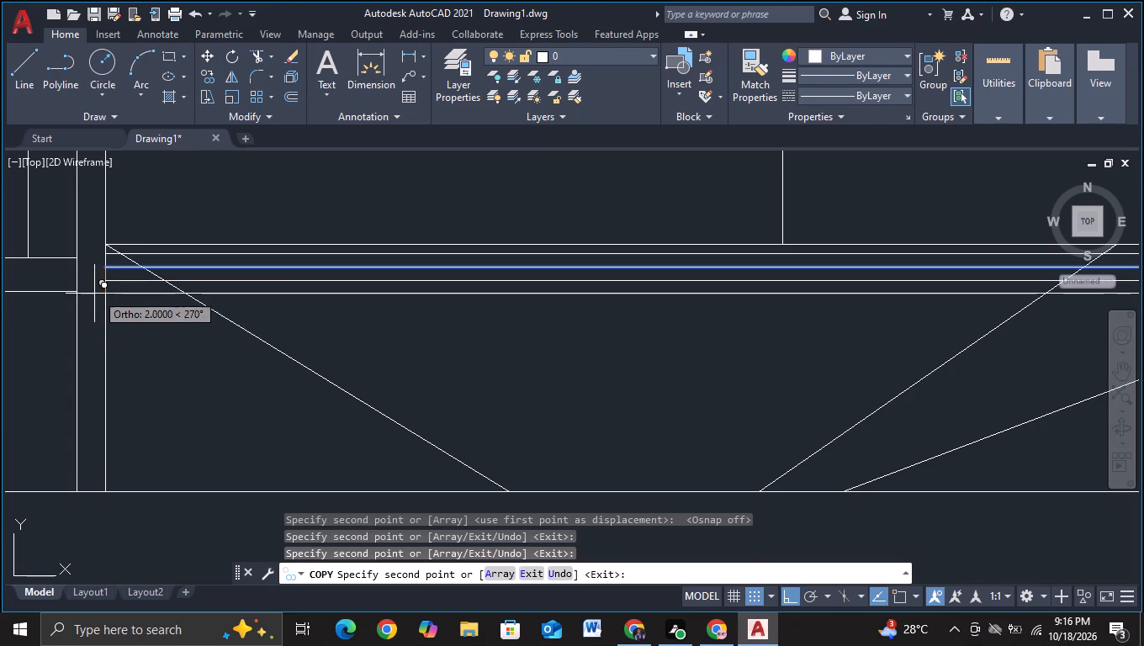
{"action": "left_click", "coordinate": [96, 304]}
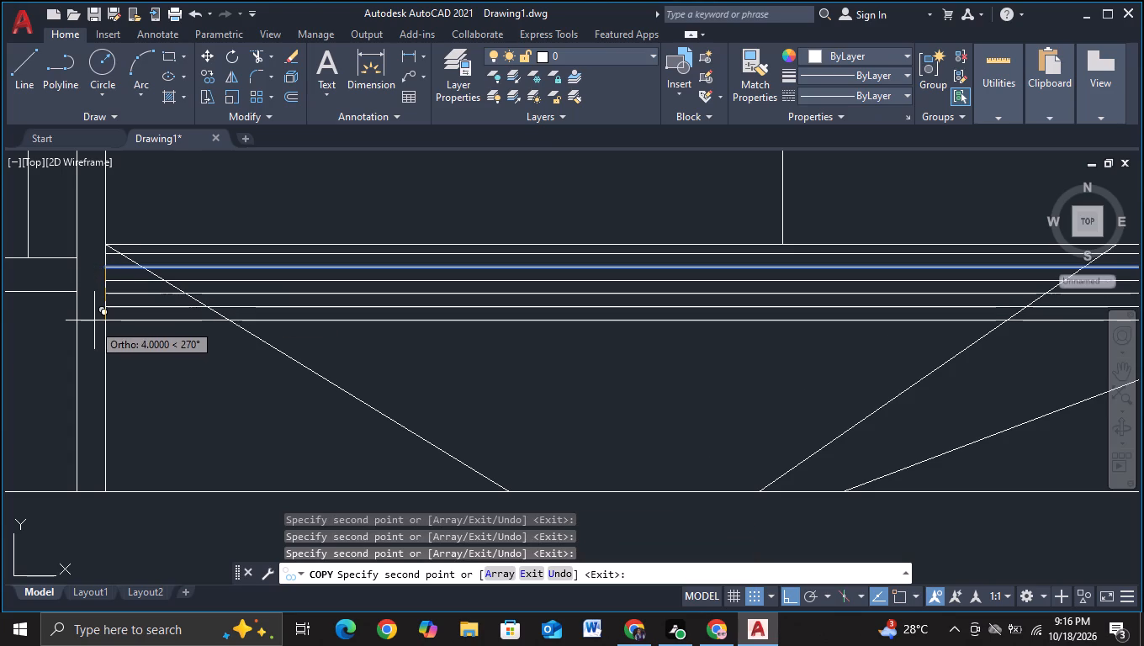
{"action": "left_click", "coordinate": [93, 323]}
{"action": "left_click", "coordinate": [90, 331]}
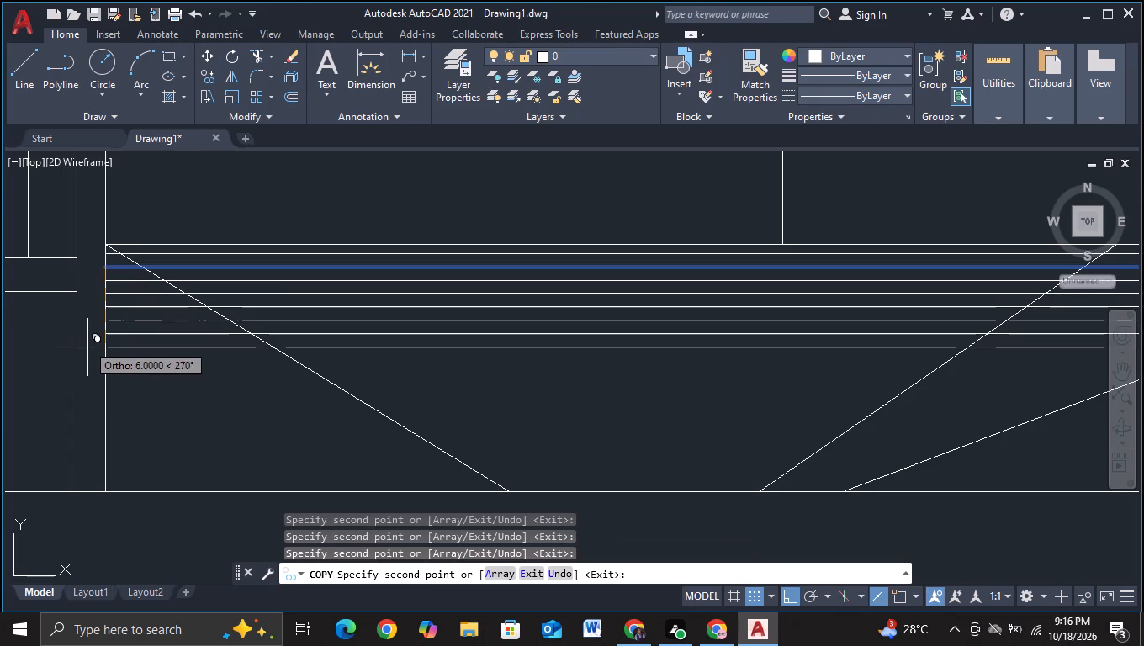
{"action": "left_click", "coordinate": [87, 344]}
{"action": "left_click", "coordinate": [86, 357]}
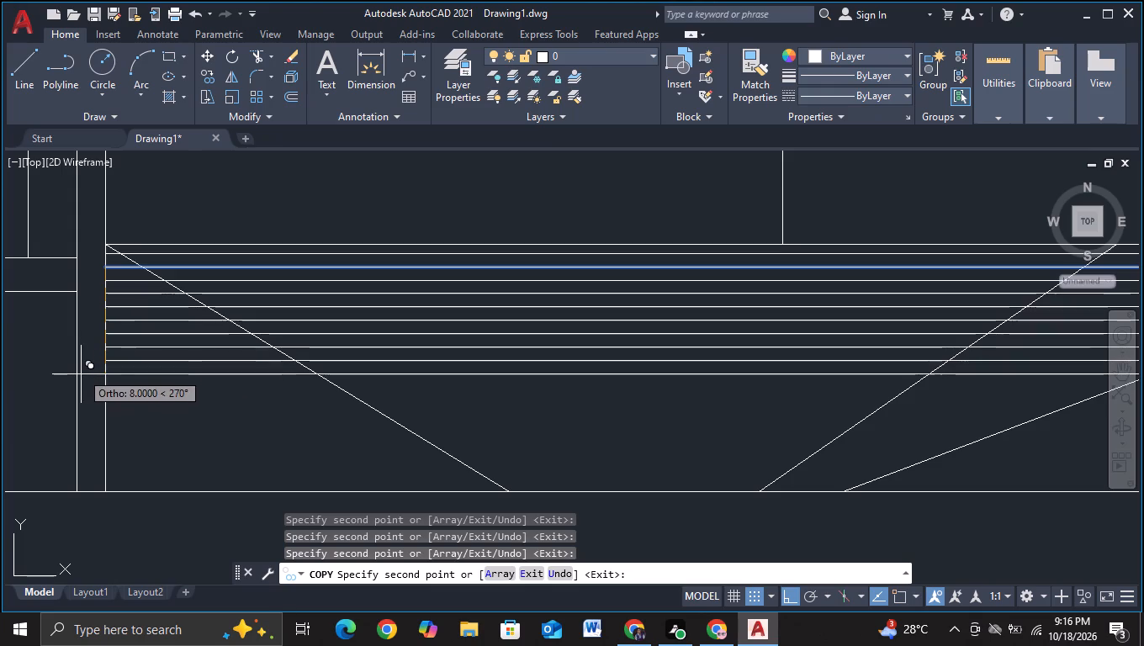
{"action": "left_click", "coordinate": [81, 373]}
{"action": "left_click", "coordinate": [80, 387]}
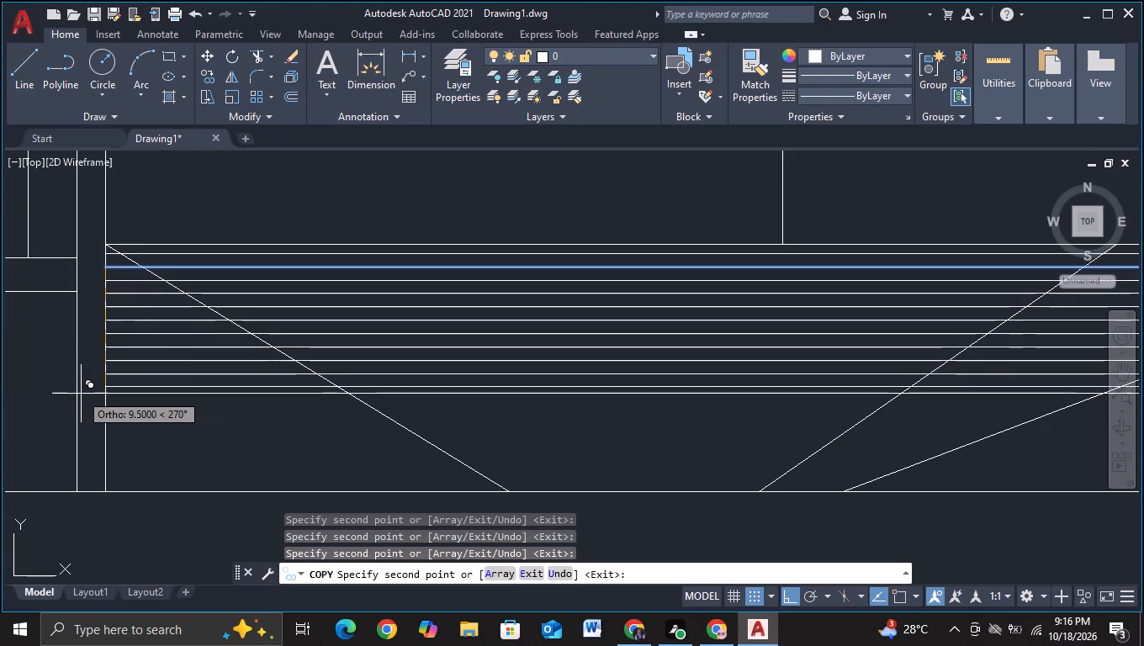
{"action": "left_click", "coordinate": [80, 399]}
{"action": "left_click", "coordinate": [80, 414]}
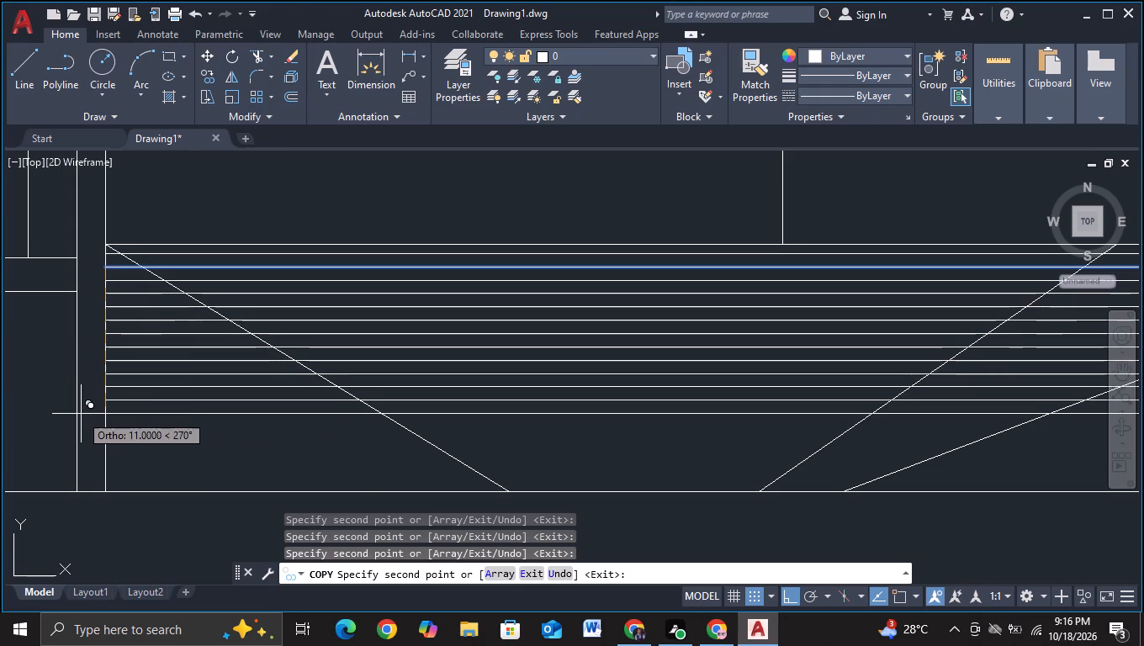
{"action": "left_click", "coordinate": [78, 426]}
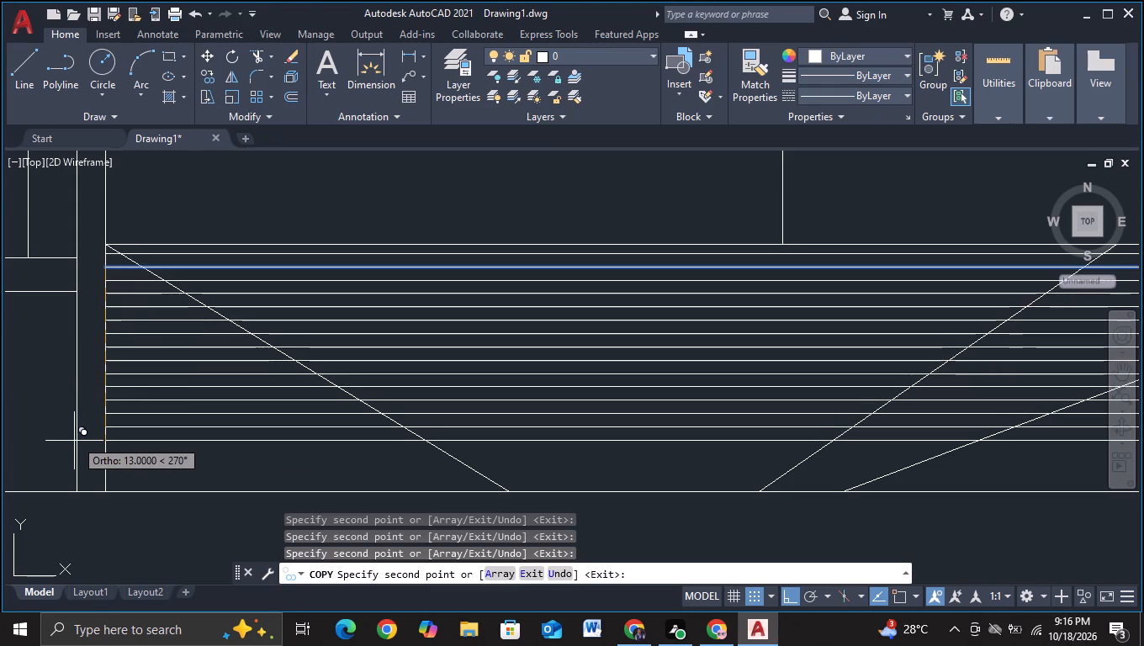
{"action": "left_click", "coordinate": [75, 439]}
{"action": "left_click", "coordinate": [77, 453]}
{"action": "left_click", "coordinate": [79, 466]}
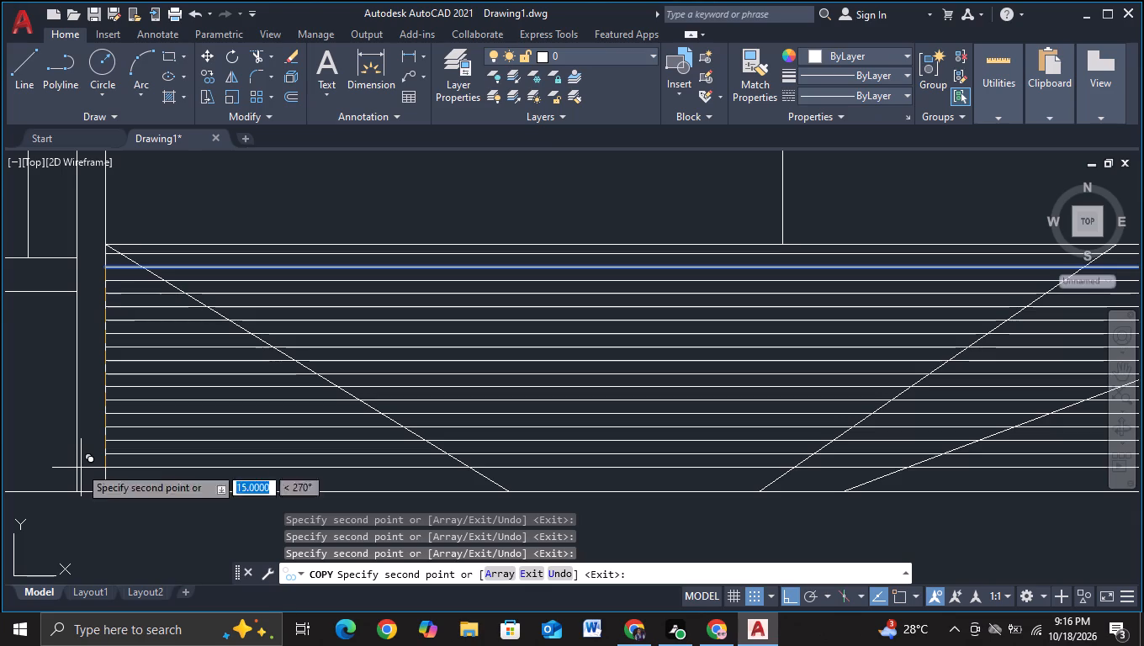
{"action": "left_click", "coordinate": [79, 480]}
{"action": "key", "text": "Escape"}
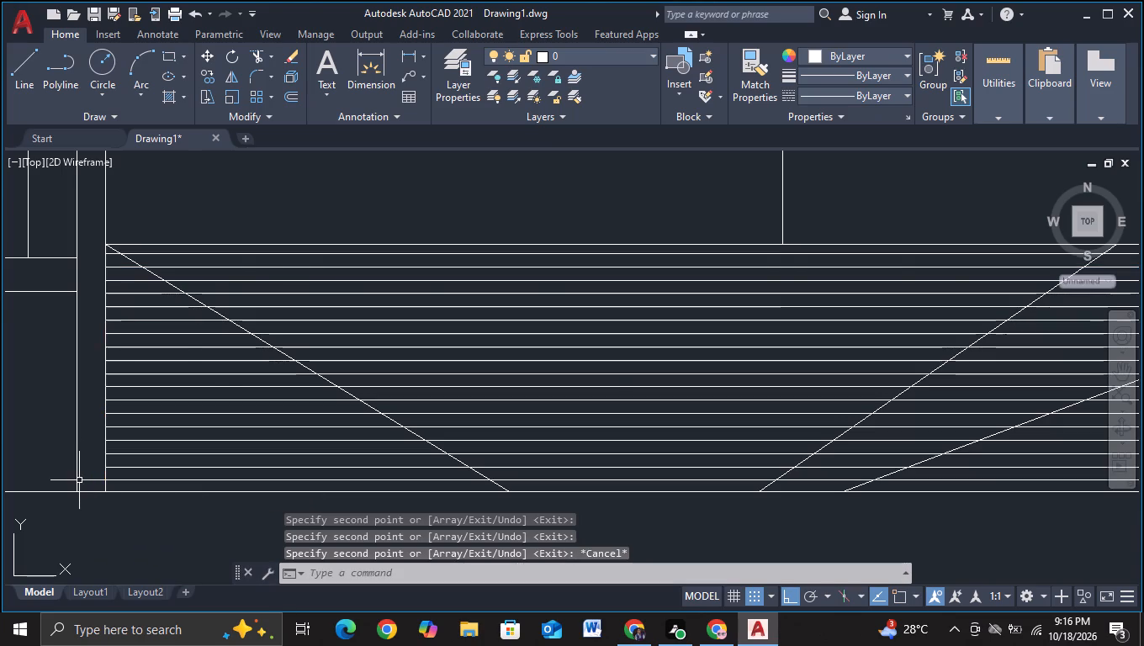
Trim the ends of the copied horizontal lines that project beyond the outer sloping line.
{"action": "scroll", "coordinate": [79, 480], "scroll_direction": "down", "scroll_amount": 2}
{"action": "middle_click_drag", "start_coordinate": [188, 524], "coordinate": [190, 465]}
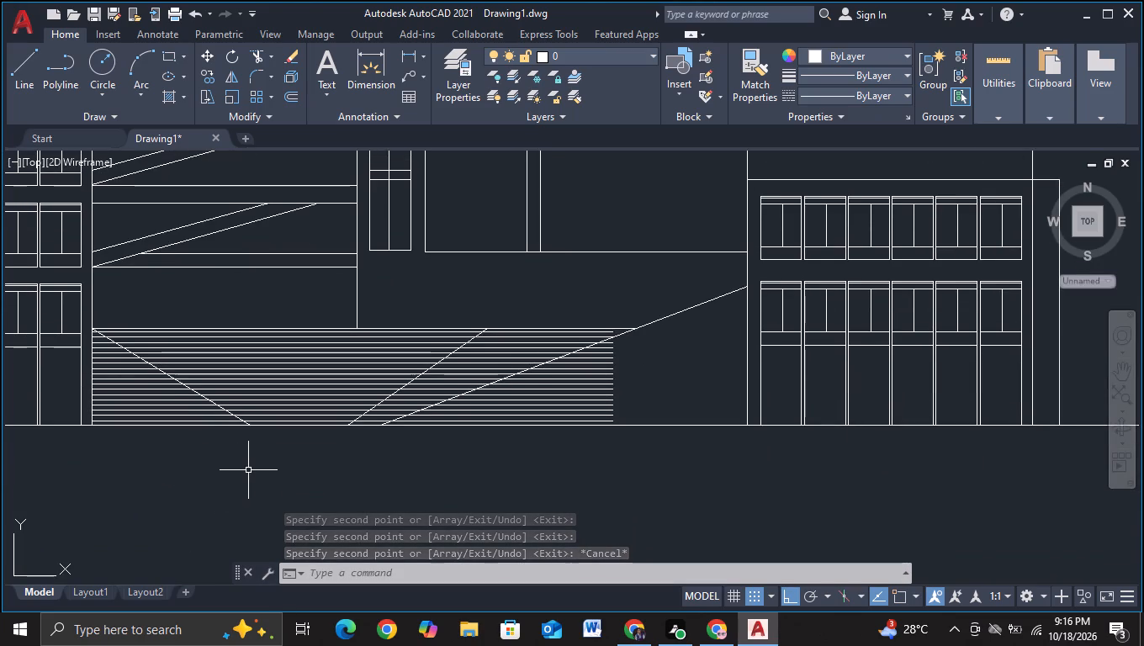
{"action": "left_click", "coordinate": [252, 60]}
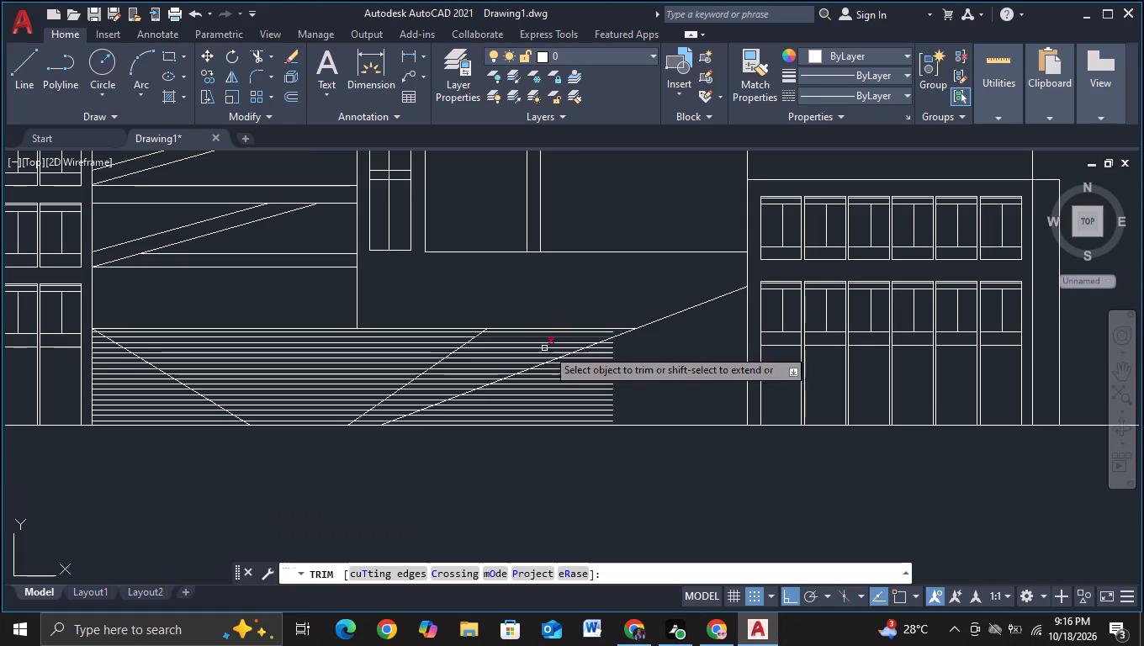
{"action": "left_click_drag", "start_coordinate": [653, 354], "coordinate": [569, 387]}
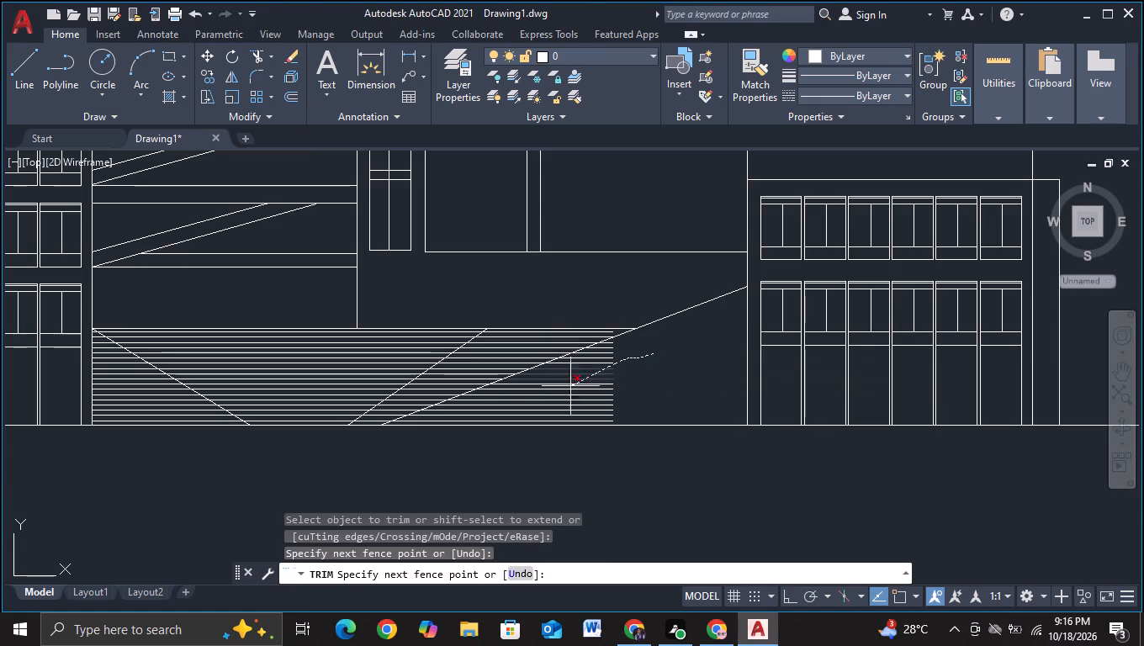
{"action": "left_click_drag", "start_coordinate": [569, 387], "coordinate": [479, 421]}
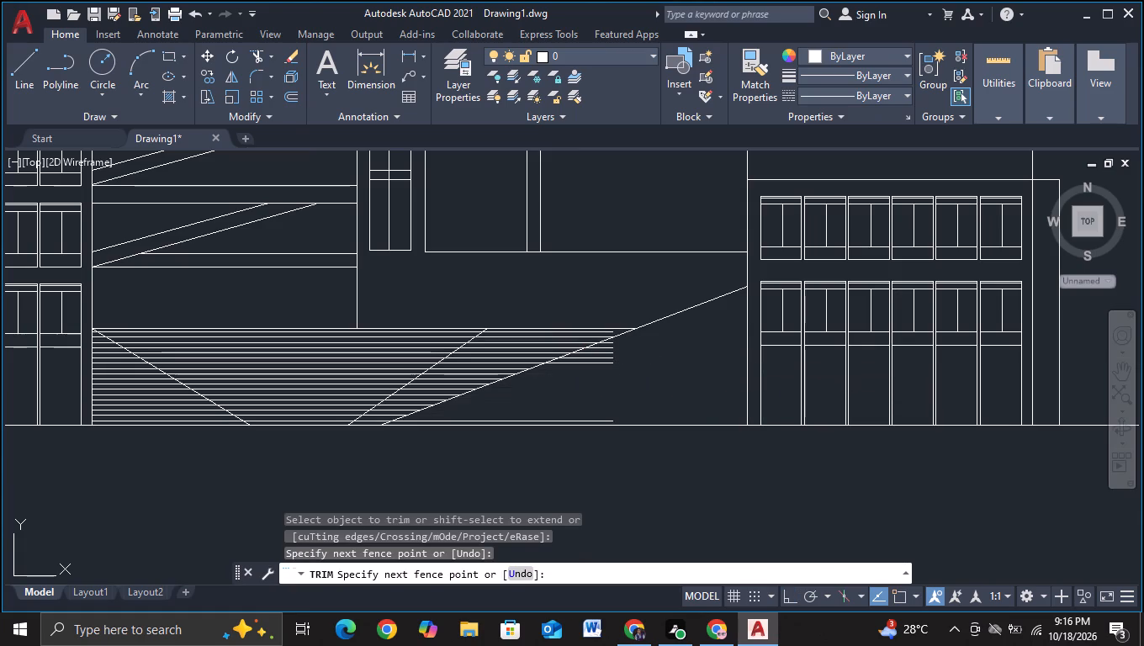
{"action": "scroll", "coordinate": [480, 419], "scroll_direction": "up", "scroll_amount": 2}
{"action": "left_click", "coordinate": [467, 431]}
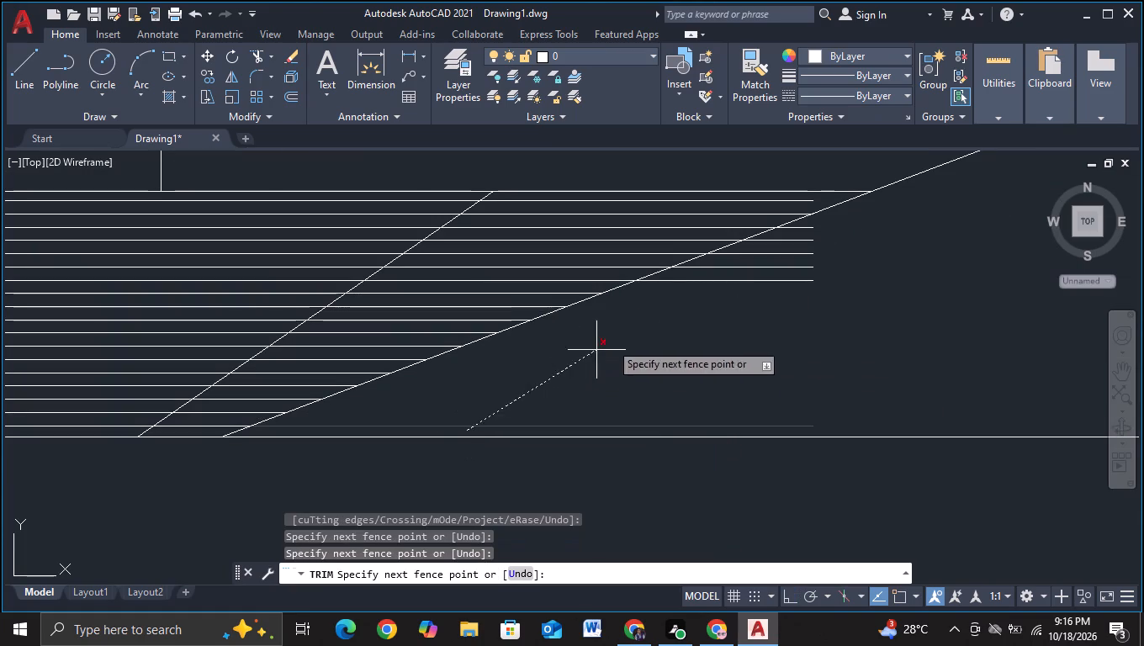
{"action": "left_click", "coordinate": [824, 219]}
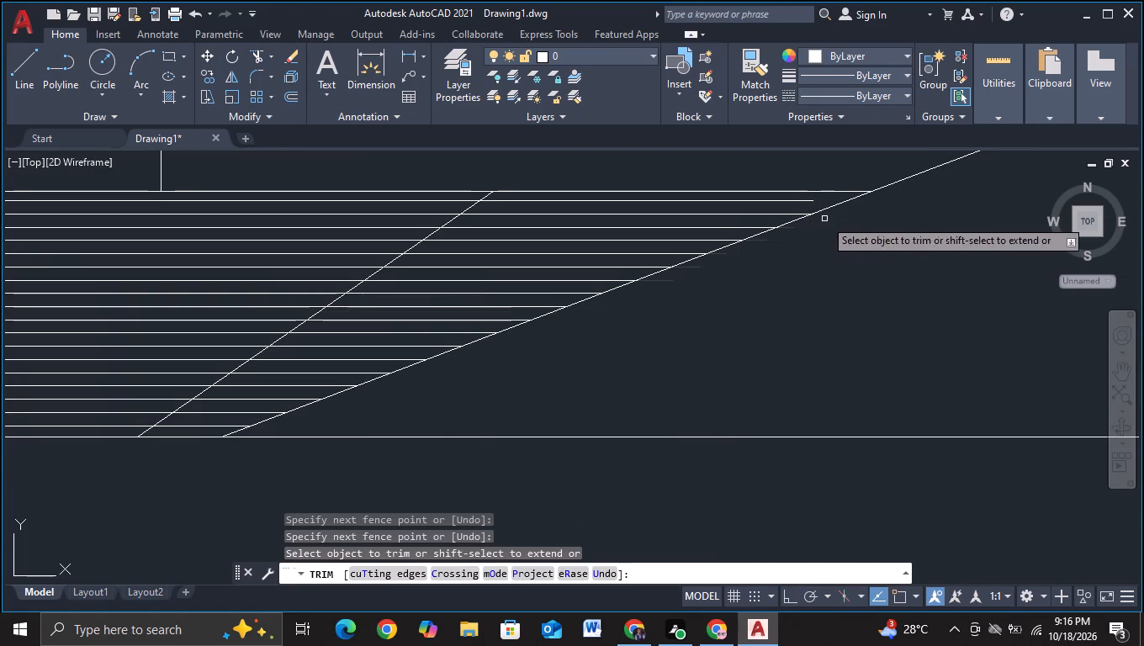
{"action": "scroll", "coordinate": [798, 287], "scroll_direction": "down", "scroll_amount": 2}
{"action": "scroll", "coordinate": [765, 314], "scroll_direction": "up", "scroll_amount": 1}
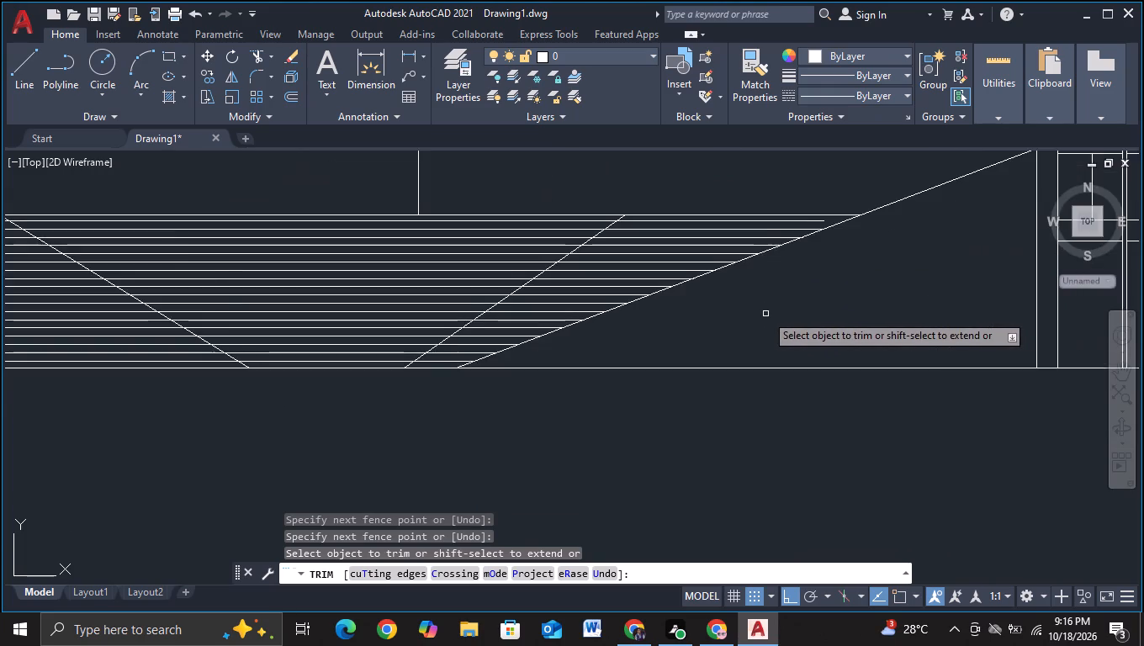
{"action": "middle_click_drag", "start_coordinate": [759, 313], "coordinate": [723, 334]}
{"action": "key", "text": "Escape"}
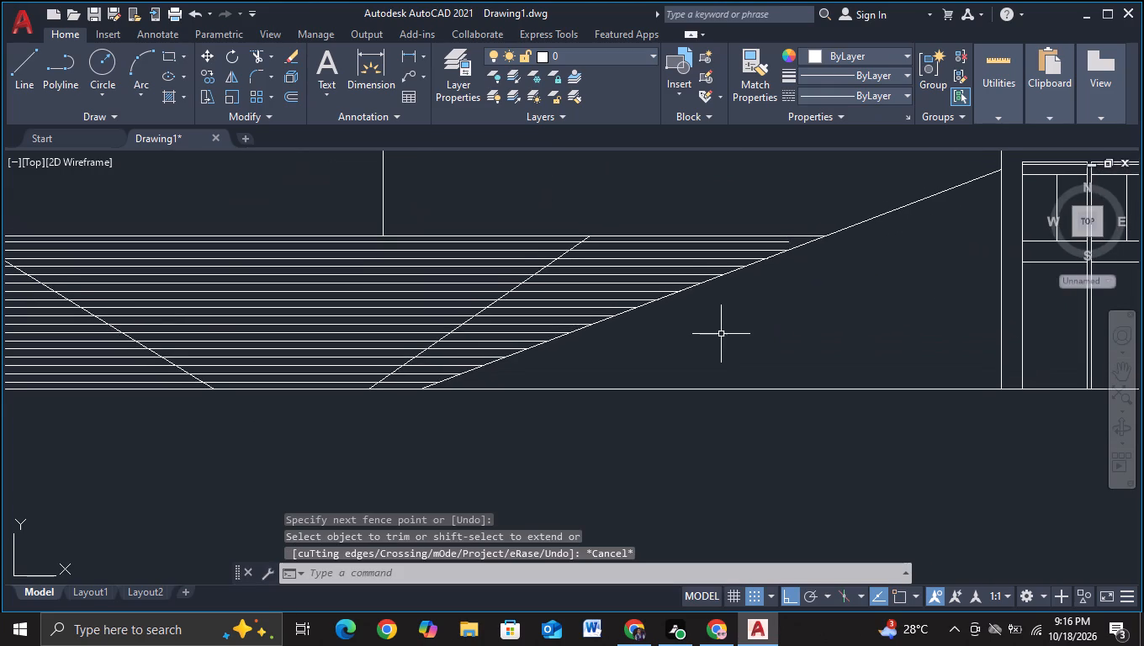
Extend the short horizontal line just below the base's top line to the outer sloping line.
{"action": "key", "text": "e"}
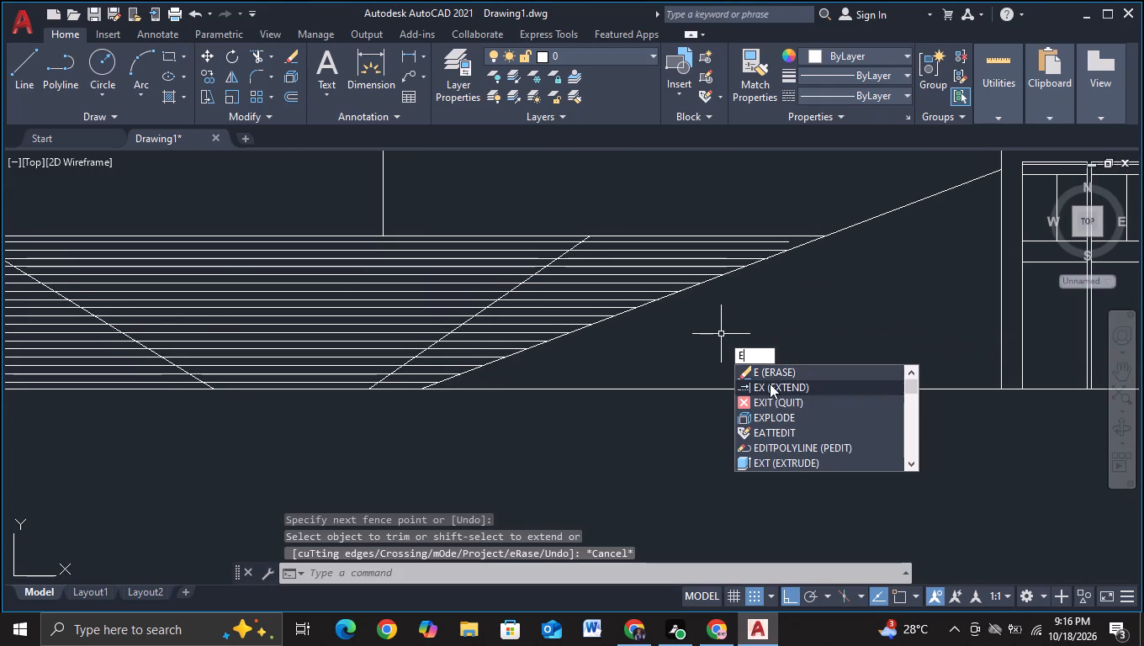
{"action": "left_click", "coordinate": [770, 384]}
{"action": "left_click", "coordinate": [788, 241]}
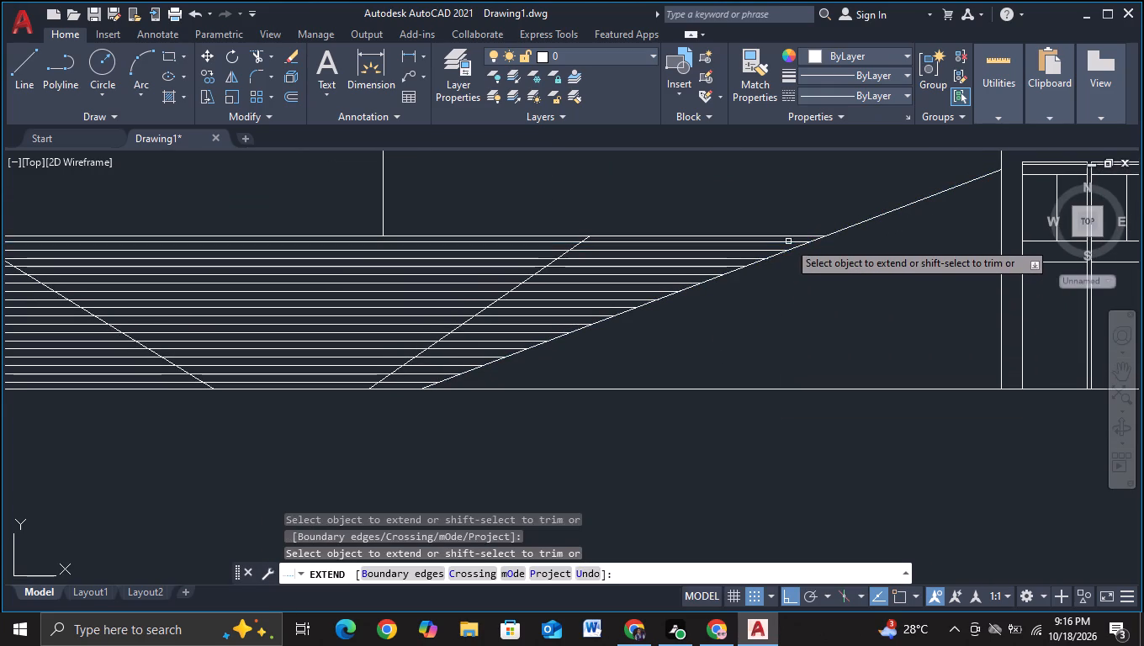
{"action": "key", "text": "Escape"}
{"action": "scroll", "coordinate": [784, 286], "scroll_direction": "down", "scroll_amount": 2}
{"action": "key", "text": "Escape"}
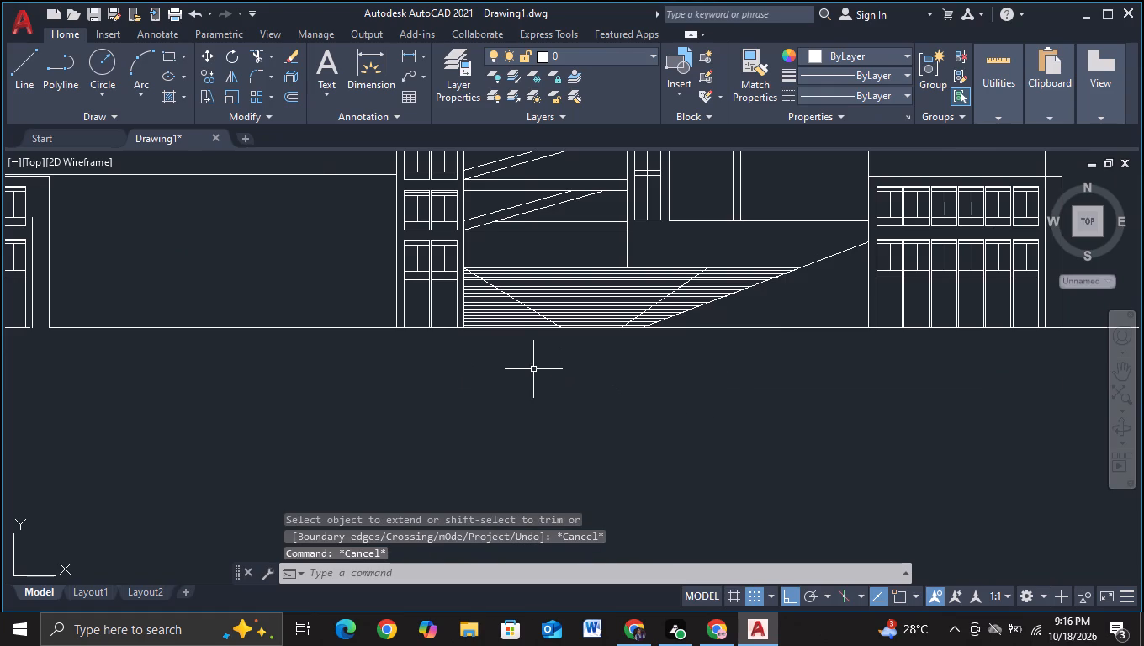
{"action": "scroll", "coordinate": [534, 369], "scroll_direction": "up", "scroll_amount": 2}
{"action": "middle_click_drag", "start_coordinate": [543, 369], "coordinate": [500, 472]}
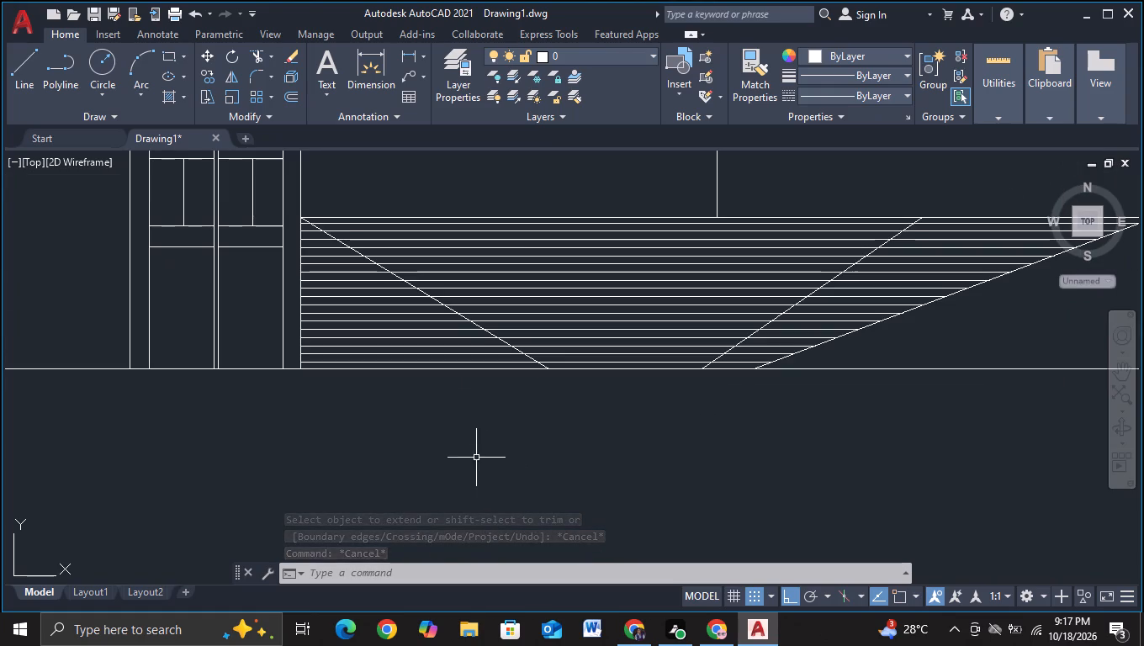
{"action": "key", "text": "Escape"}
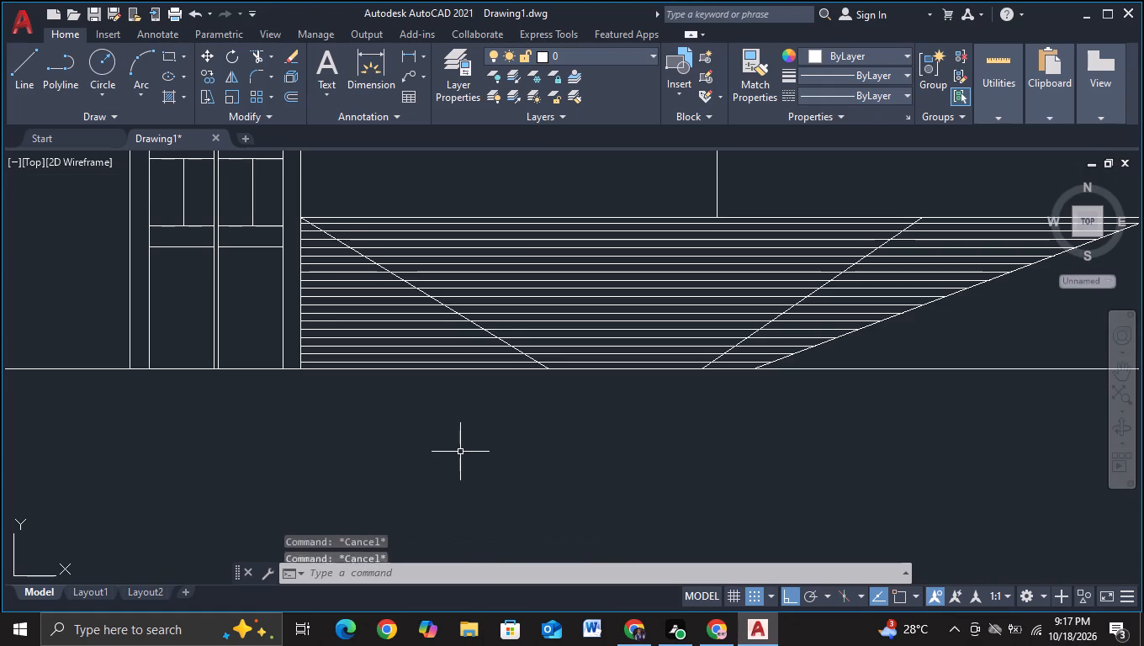
Copy the base's left sloping line about 1.5 units horizontally to the right to form a parallel pair.
{"action": "left_click", "coordinate": [475, 326]}
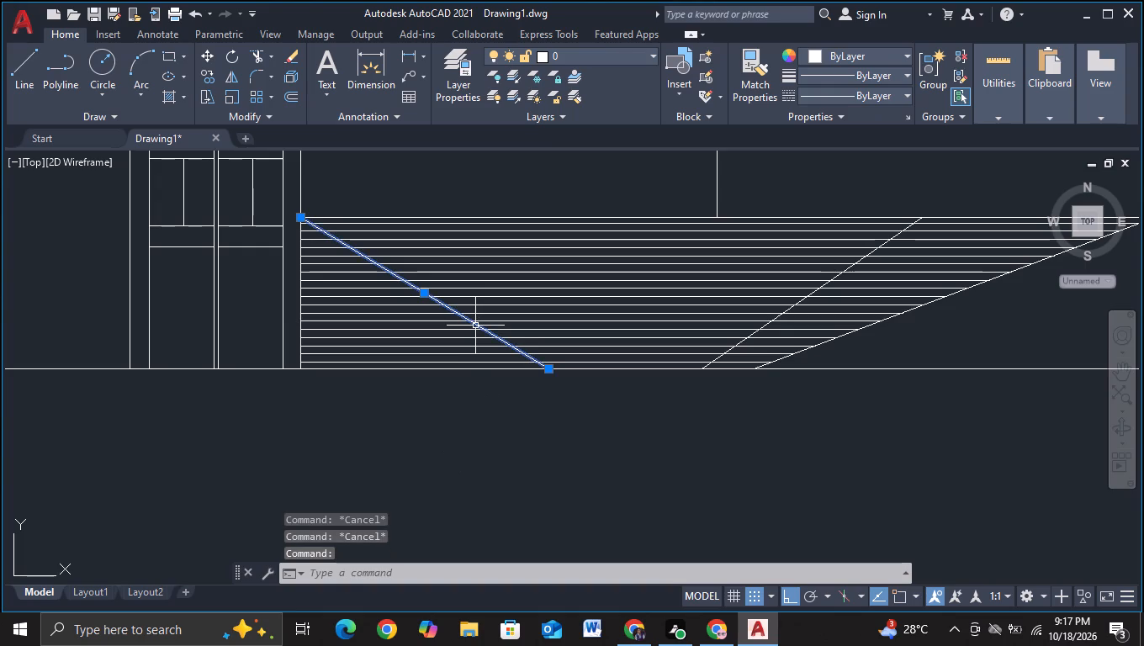
{"action": "key", "text": "c"}
{"action": "left_click", "coordinate": [556, 379]}
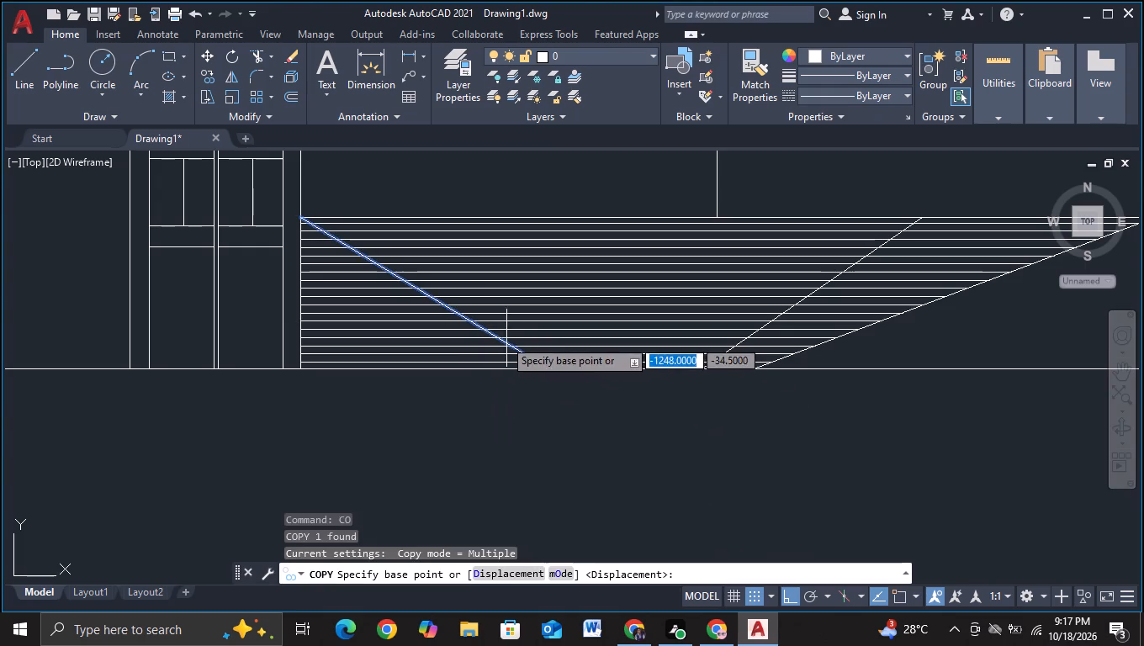
{"action": "left_click", "coordinate": [501, 339]}
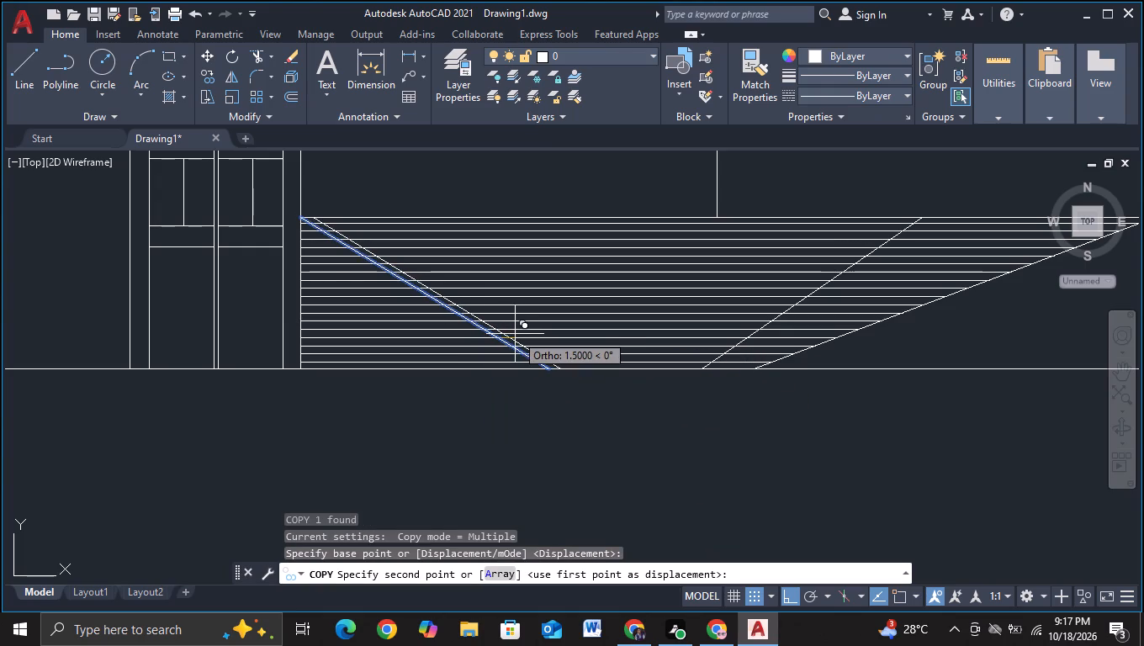
{"action": "left_click", "coordinate": [516, 334]}
{"action": "key", "text": "Escape"}
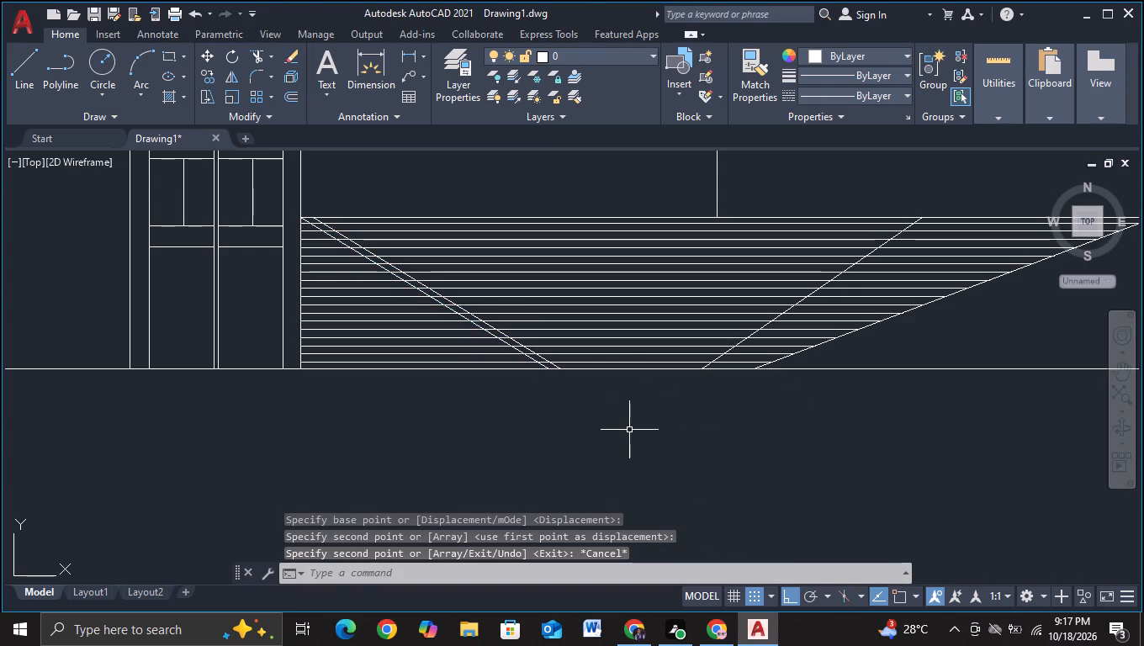
Copy the inner right-hand sloping line of the base about 1 unit horizontally to the left.
{"action": "key", "text": "c"}
{"action": "key", "text": "Escape"}
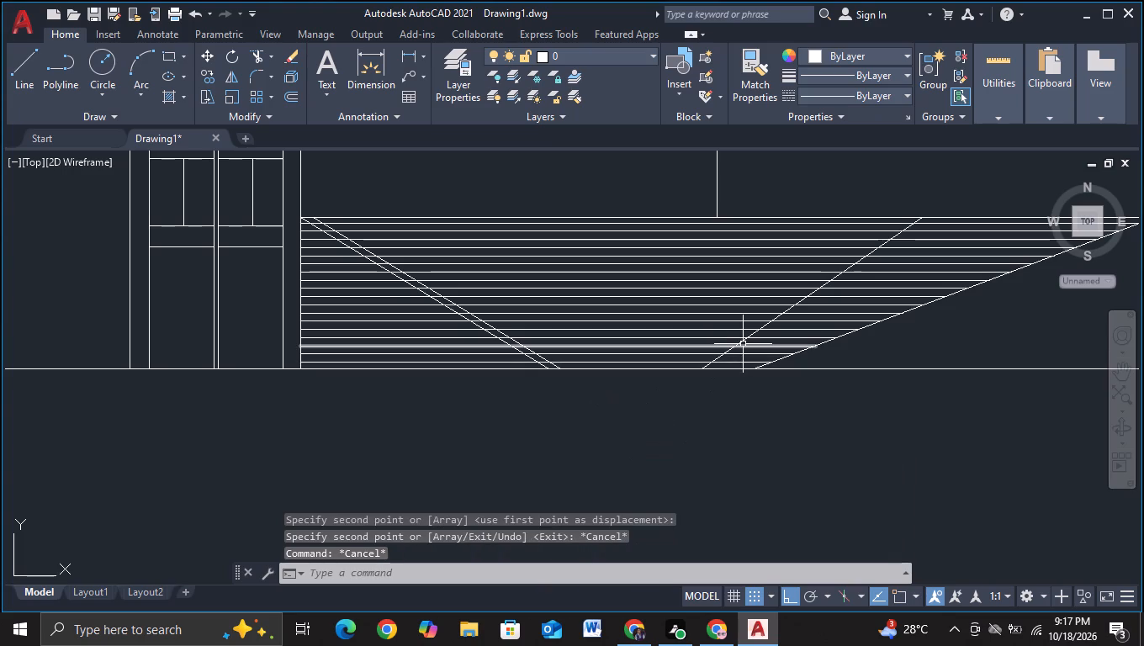
{"action": "left_click", "coordinate": [750, 335]}
{"action": "key", "text": "c"}
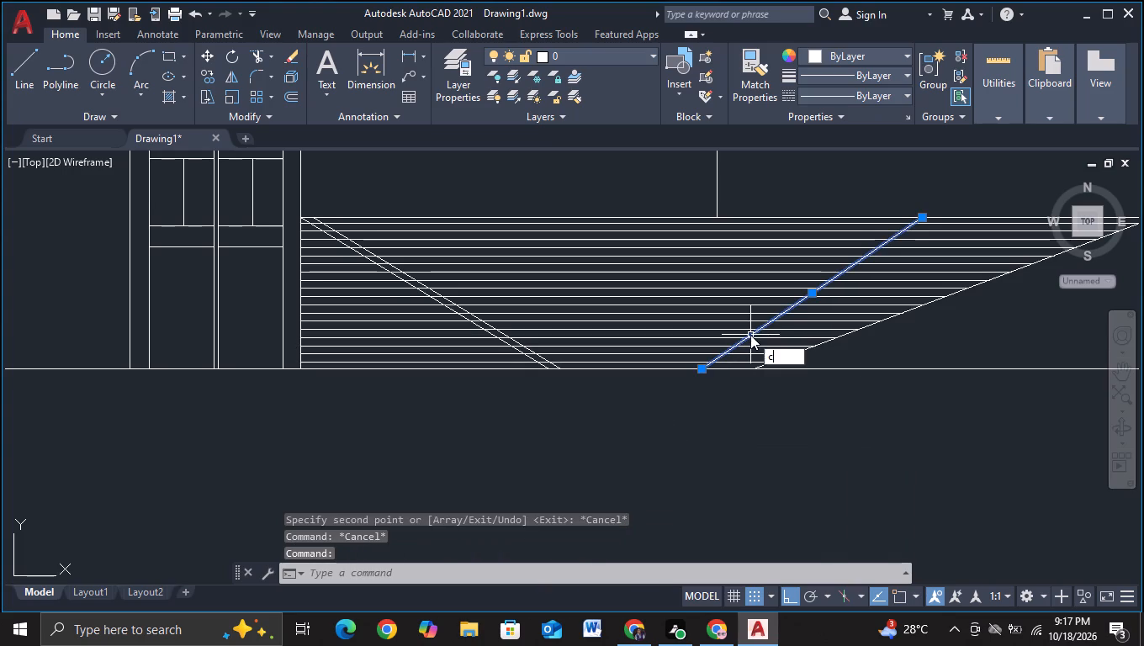
{"action": "left_click", "coordinate": [791, 386]}
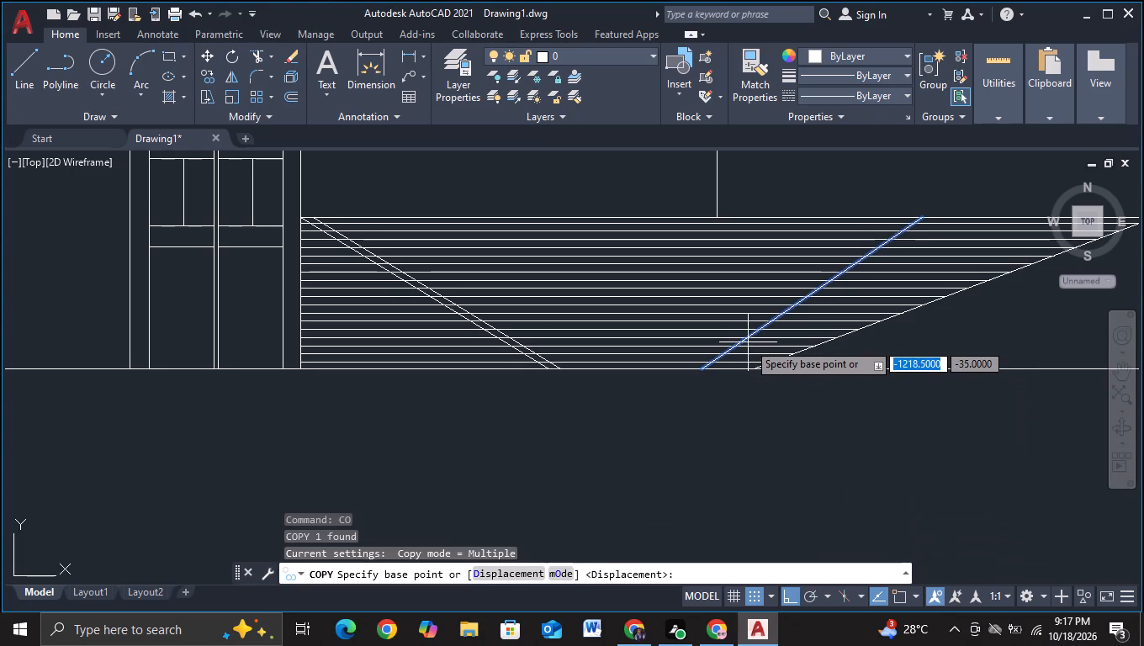
{"action": "left_click", "coordinate": [748, 342]}
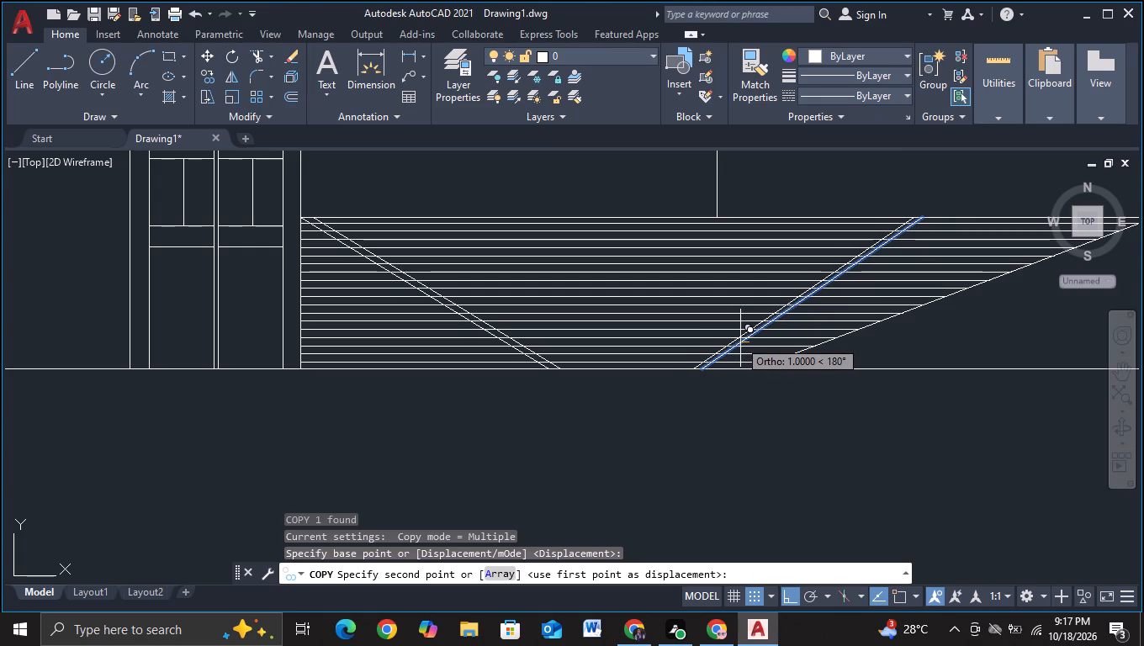
{"action": "left_click", "coordinate": [739, 340]}
{"action": "key", "text": "Escape"}
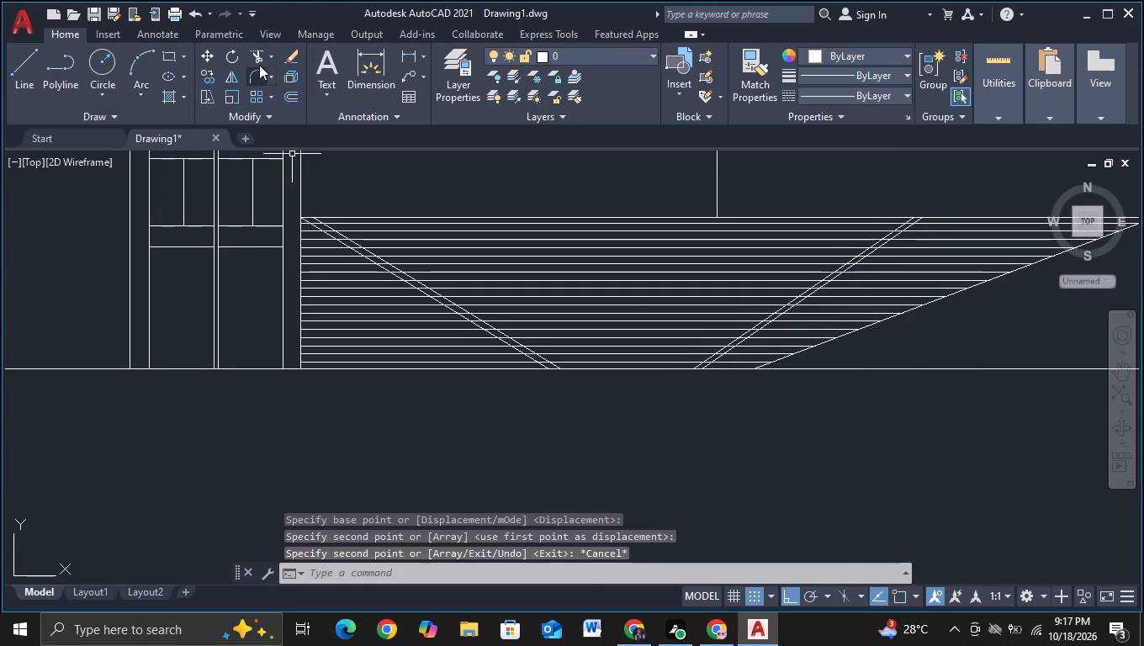
Trim the horizontal lines between the left pair of sloping lines, from the base's top line down through the ground line.
{"action": "left_click", "coordinate": [259, 63]}
{"action": "scroll", "coordinate": [301, 171], "scroll_direction": "up", "scroll_amount": 2}
{"action": "left_click", "coordinate": [319, 286]}
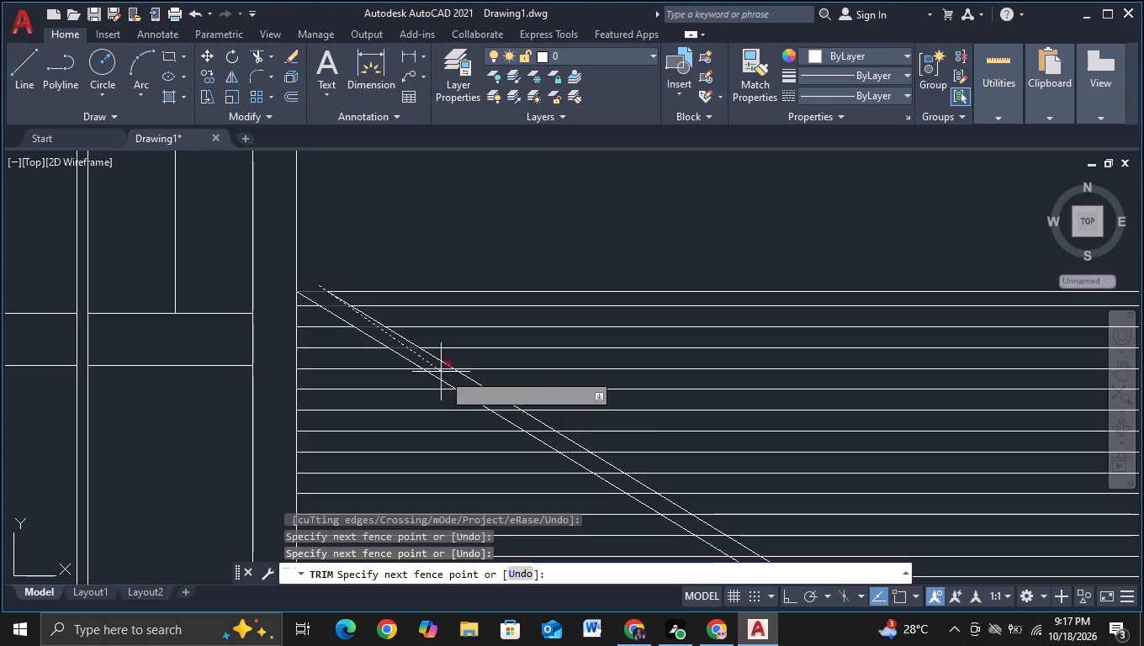
{"action": "scroll", "coordinate": [559, 447], "scroll_direction": "down", "scroll_amount": 1}
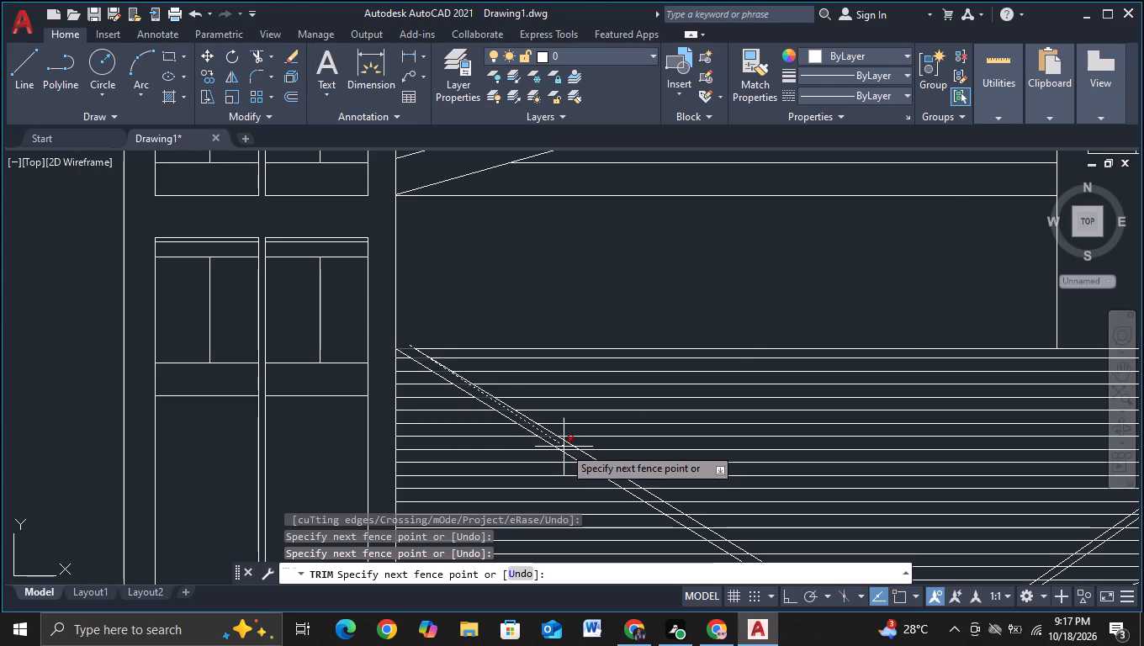
{"action": "middle_click_drag", "start_coordinate": [564, 447], "coordinate": [203, 250]}
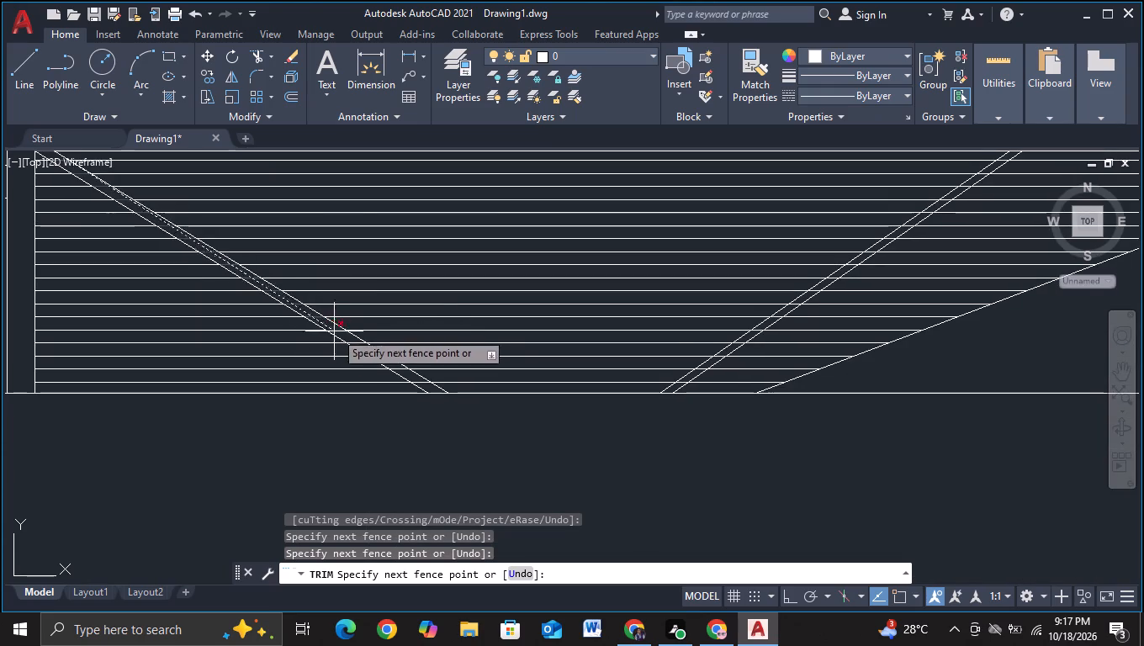
{"action": "left_click", "coordinate": [479, 418]}
Trim away the leftover stub of the top line at the base's upper-left corner.
{"action": "scroll", "coordinate": [479, 418], "scroll_direction": "down", "scroll_amount": 3}
{"action": "middle_click_drag", "start_coordinate": [479, 432], "coordinate": [450, 451]}
{"action": "scroll", "coordinate": [450, 451], "scroll_direction": "up", "scroll_amount": 2}
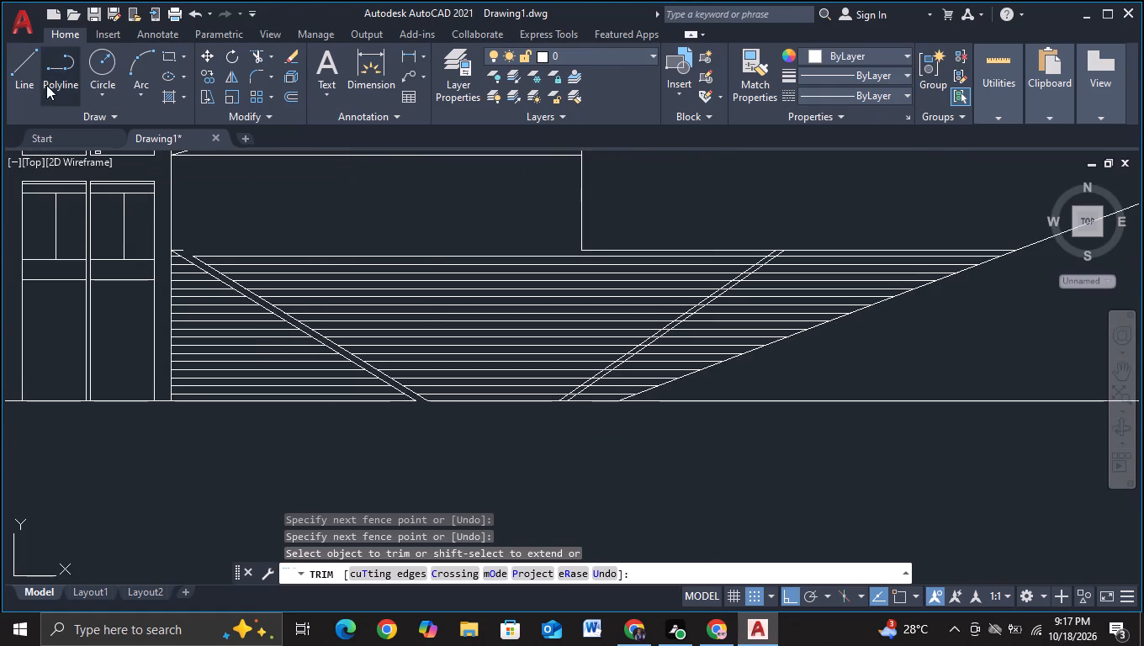
{"action": "left_click", "coordinate": [255, 58]}
{"action": "scroll", "coordinate": [193, 215], "scroll_direction": "up", "scroll_amount": 1}
{"action": "left_click", "coordinate": [174, 271]}
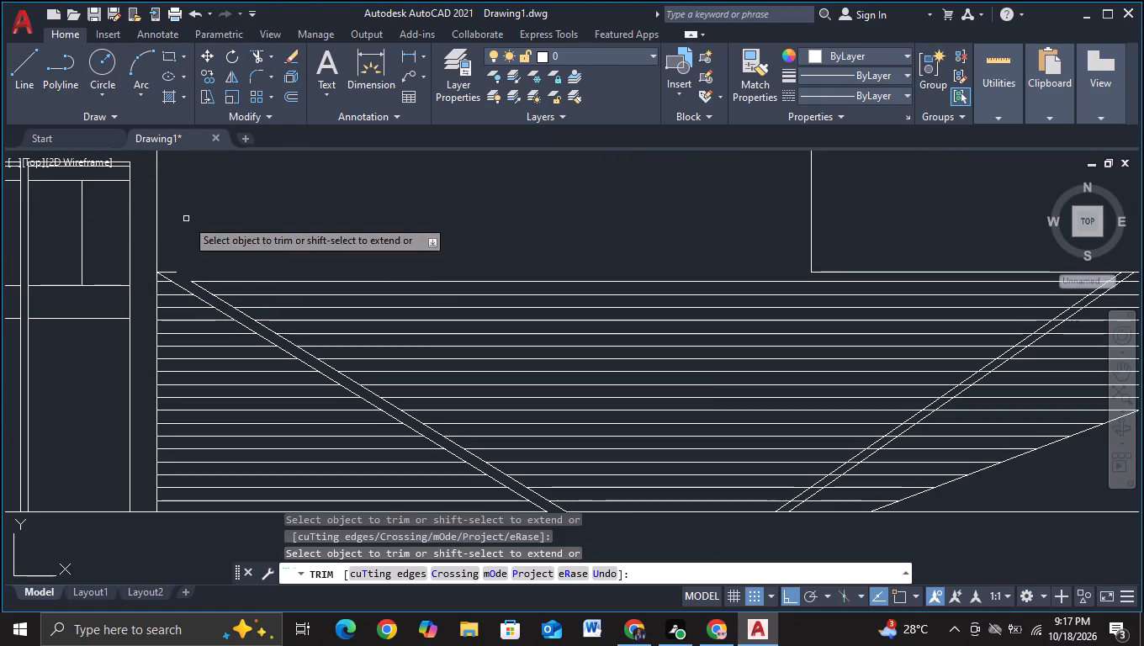
{"action": "left_click", "coordinate": [172, 273]}
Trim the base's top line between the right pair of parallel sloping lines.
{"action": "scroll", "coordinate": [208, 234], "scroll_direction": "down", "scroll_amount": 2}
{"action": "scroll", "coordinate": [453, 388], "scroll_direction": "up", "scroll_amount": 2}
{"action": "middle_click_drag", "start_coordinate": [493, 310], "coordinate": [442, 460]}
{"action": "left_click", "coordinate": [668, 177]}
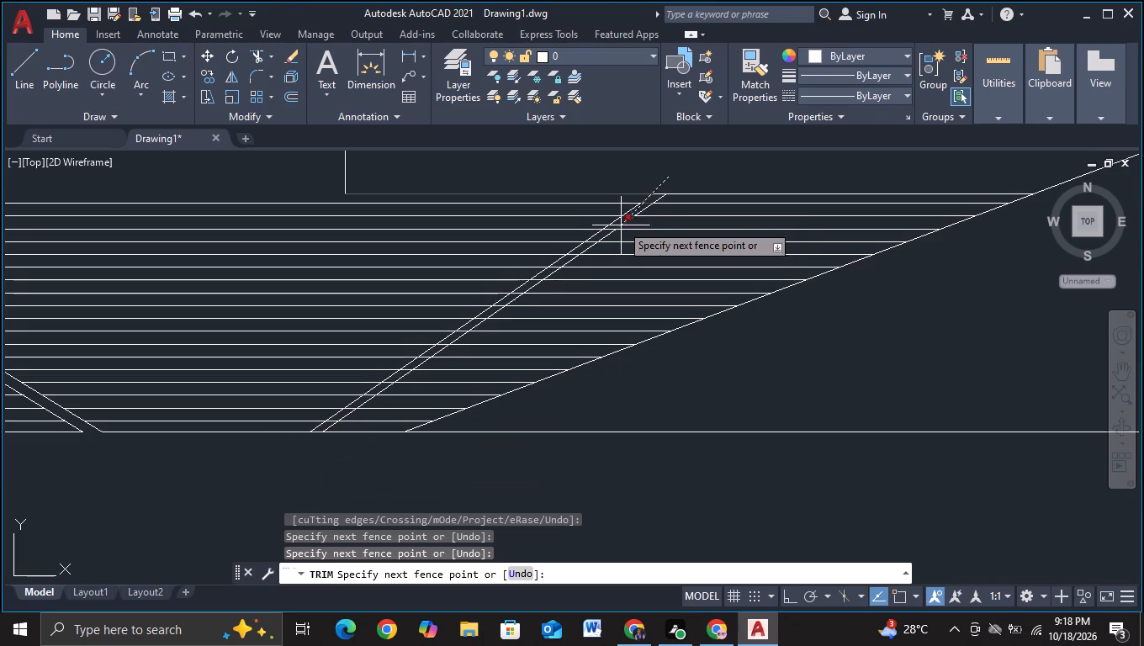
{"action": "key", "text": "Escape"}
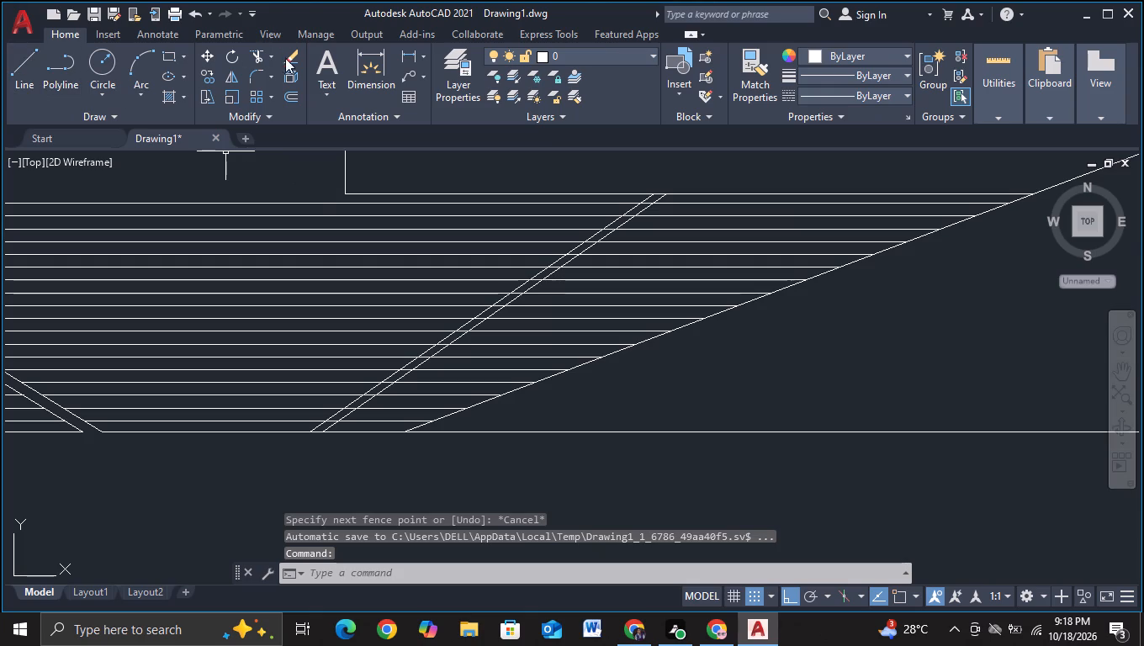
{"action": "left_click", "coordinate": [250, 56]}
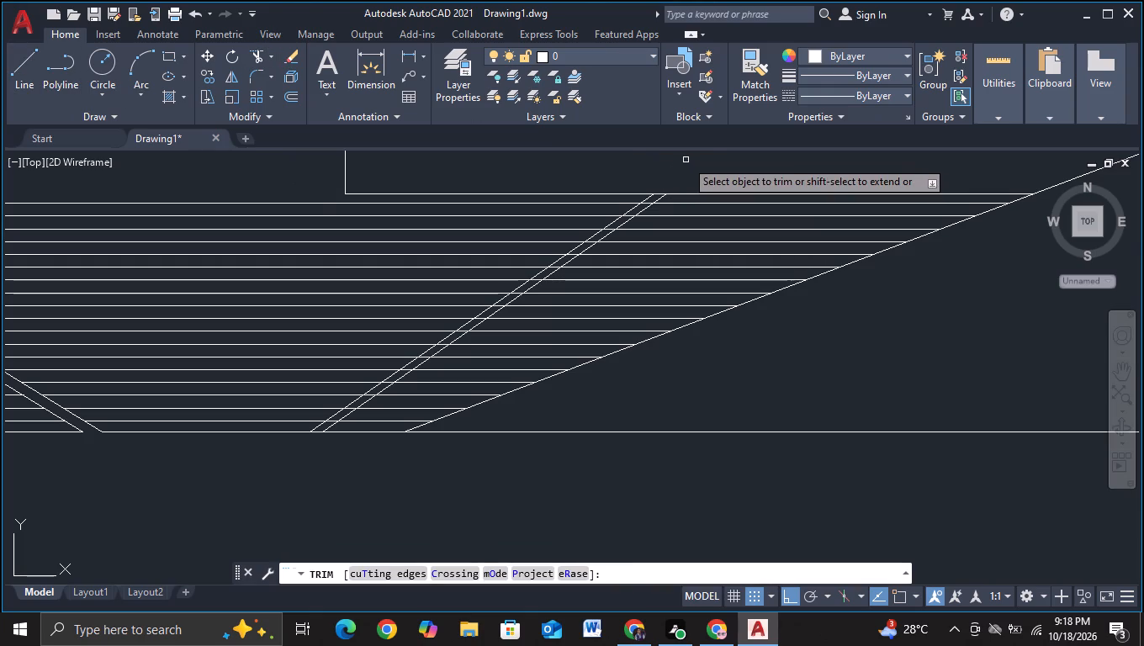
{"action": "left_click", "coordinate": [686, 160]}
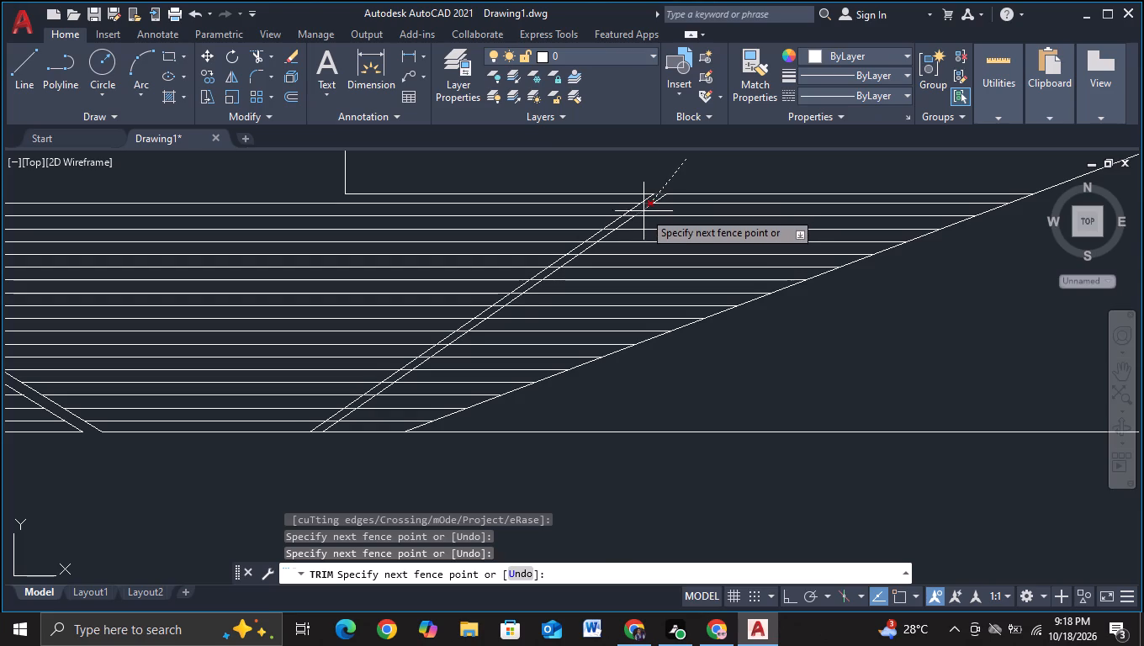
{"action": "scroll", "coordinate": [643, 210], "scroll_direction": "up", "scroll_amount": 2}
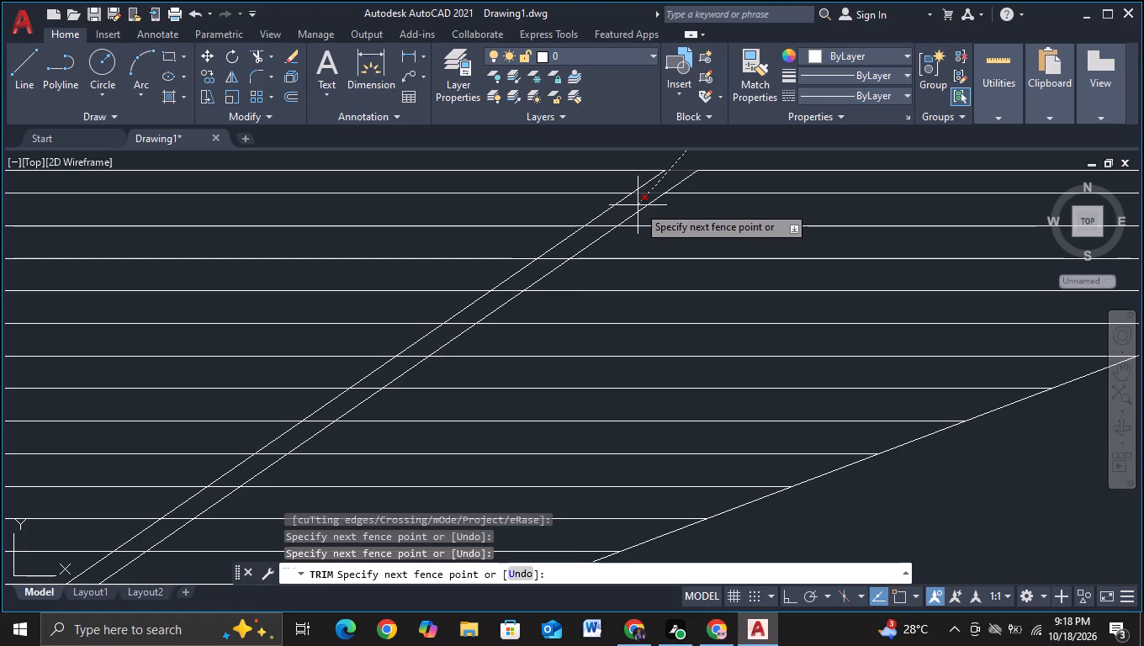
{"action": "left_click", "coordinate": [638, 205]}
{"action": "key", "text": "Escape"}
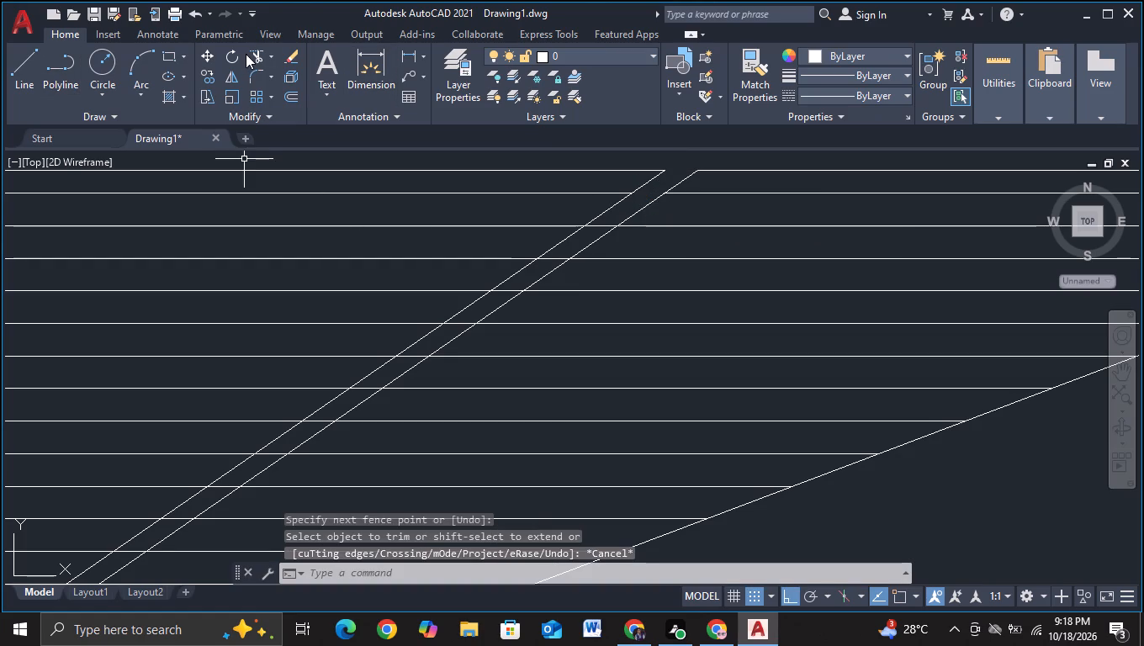
Trim the horizontal lines between the right pair of sloping lines, from just below the top line through the ground line.
{"action": "left_click", "coordinate": [251, 52]}
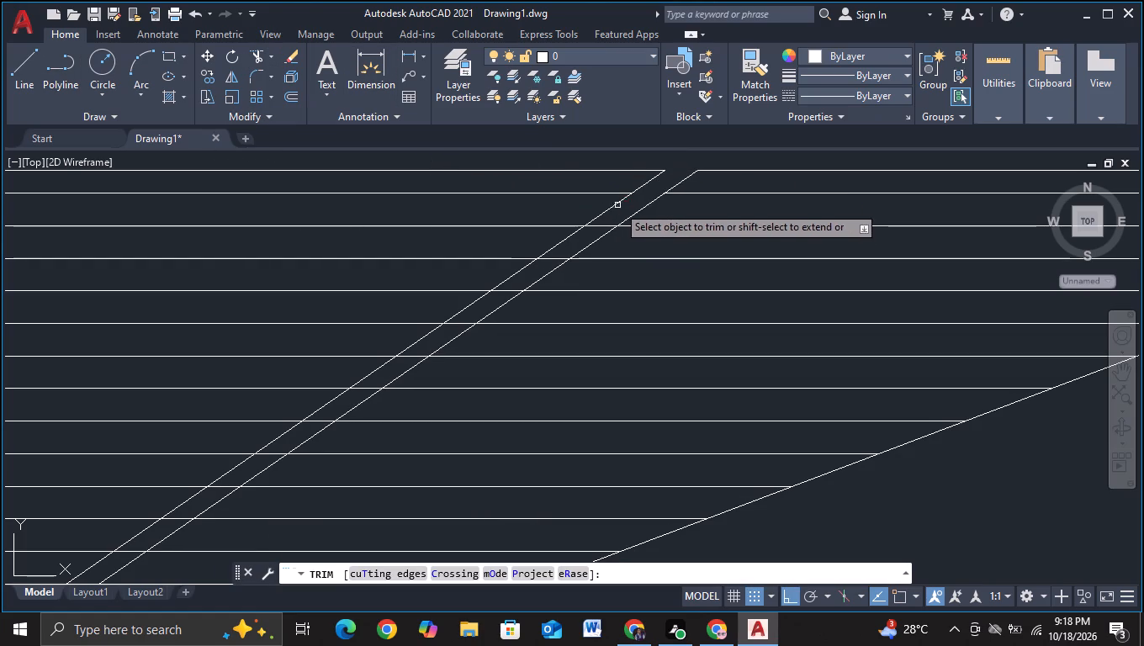
{"action": "left_click", "coordinate": [625, 208]}
{"action": "scroll", "coordinate": [542, 271], "scroll_direction": "down", "scroll_amount": 2}
{"action": "scroll", "coordinate": [419, 358], "scroll_direction": "up", "scroll_amount": 2}
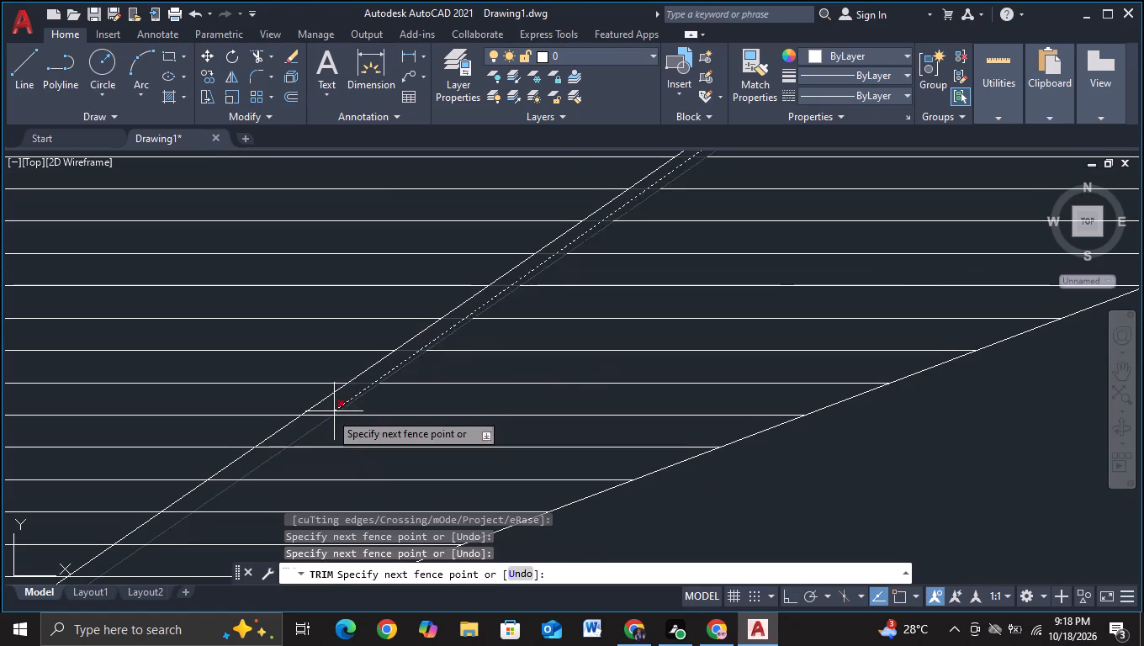
{"action": "middle_click_drag", "start_coordinate": [278, 437], "coordinate": [483, 220]}
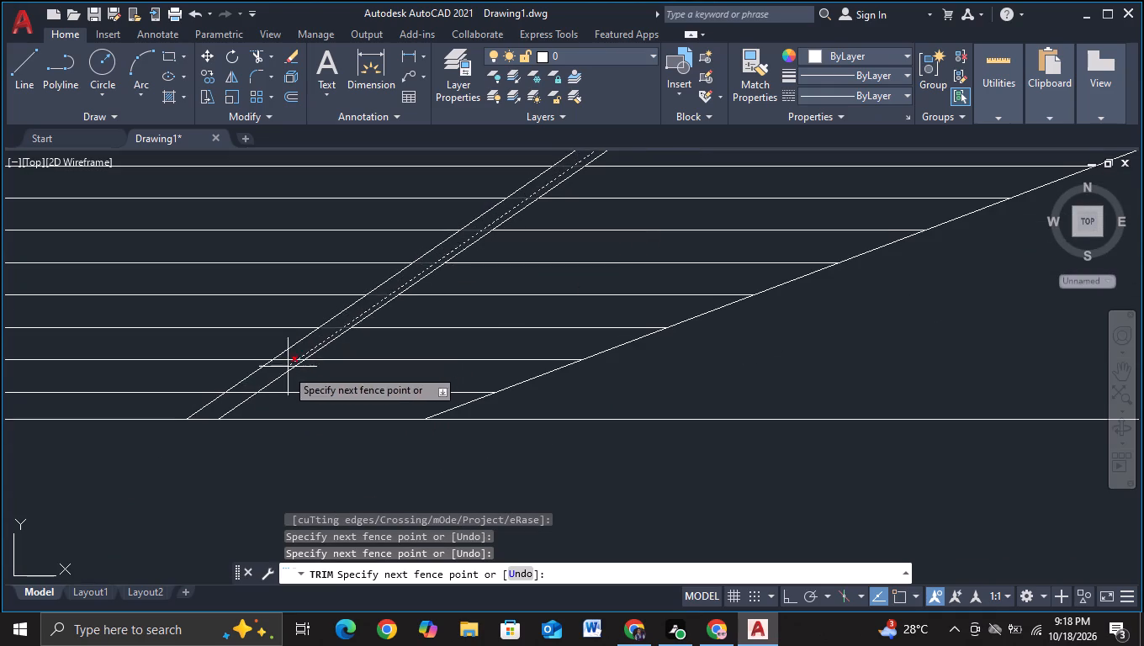
{"action": "left_click", "coordinate": [163, 446]}
{"action": "scroll", "coordinate": [167, 447], "scroll_direction": "down", "scroll_amount": 2}
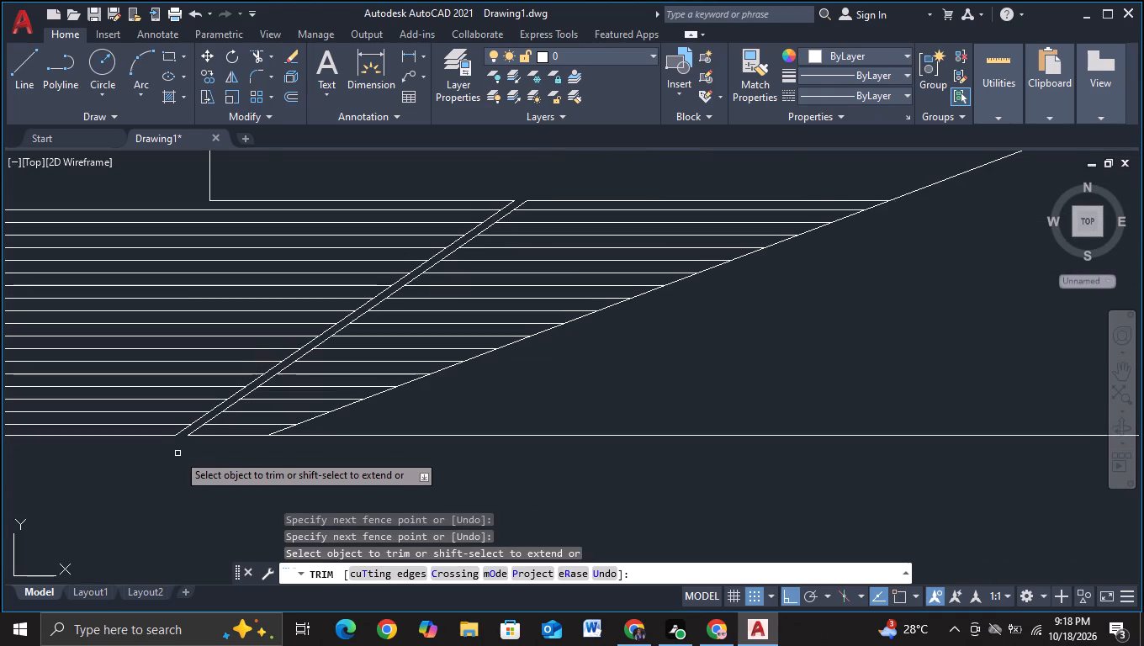
{"action": "scroll", "coordinate": [183, 468], "scroll_direction": "down", "scroll_amount": 2}
{"action": "middle_click_drag", "start_coordinate": [204, 480], "coordinate": [488, 468]}
{"action": "scroll", "coordinate": [437, 468], "scroll_direction": "up", "scroll_amount": 2}
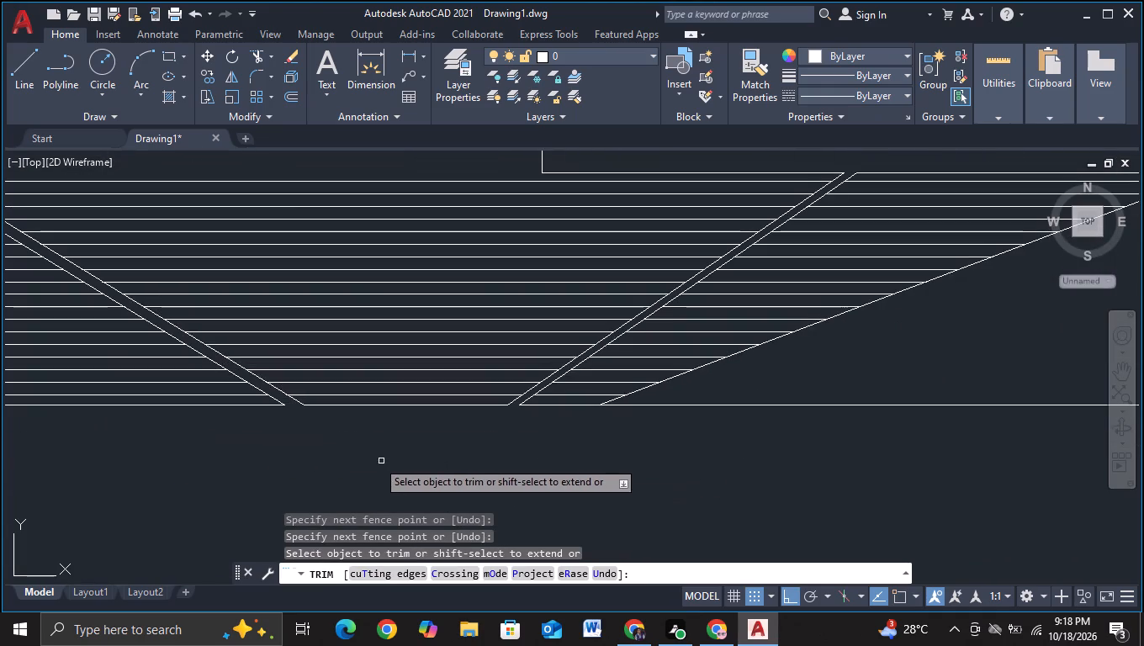
{"action": "key", "text": "Escape"}
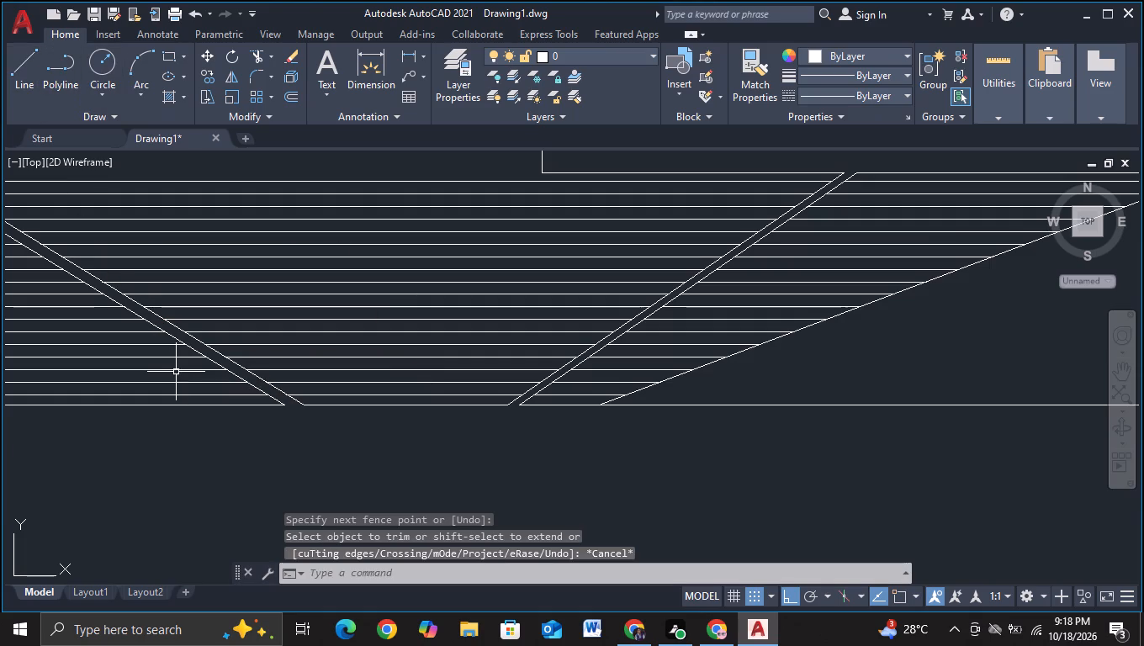
Extend the ground line segments across the gaps at the feet of the left and right sloping pairs.
{"action": "key", "text": "e"}
{"action": "left_click", "coordinate": [255, 421]}
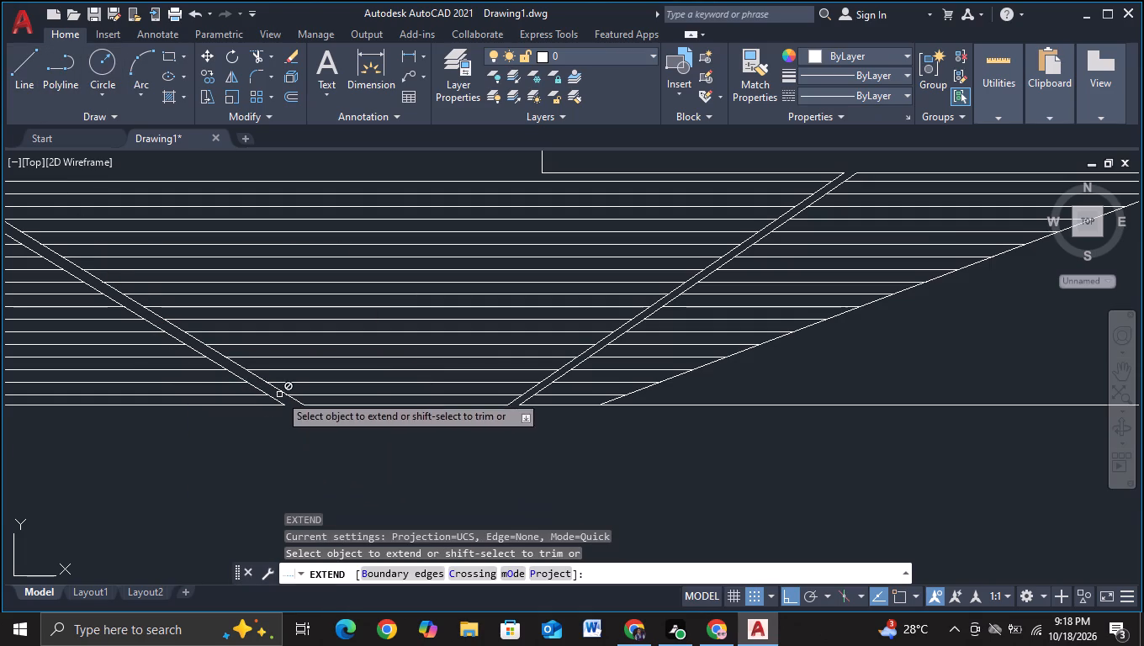
{"action": "left_click", "coordinate": [263, 404]}
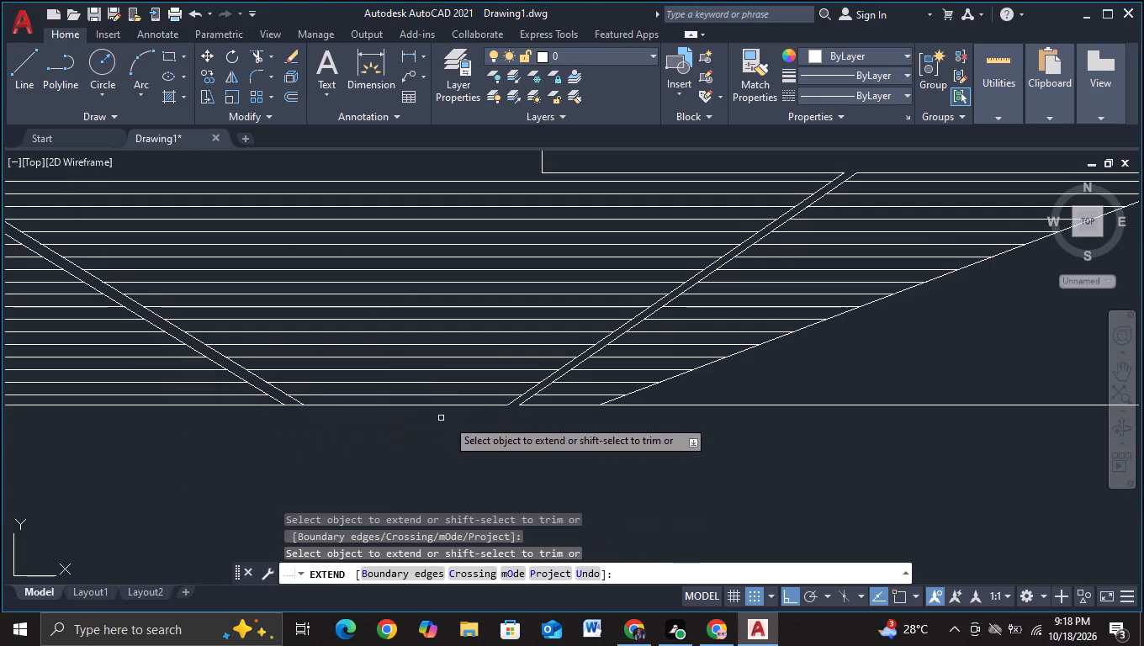
{"action": "left_click", "coordinate": [500, 405]}
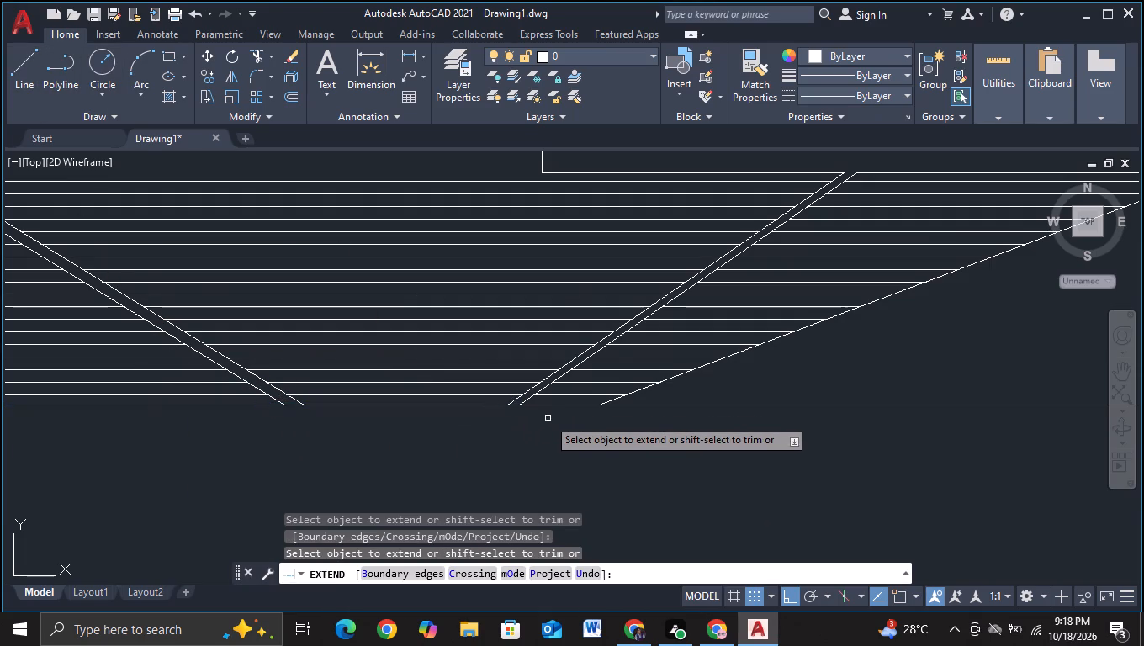
Extend the base's top line across the gap between the right pair of sloping lines.
{"action": "scroll", "coordinate": [548, 418], "scroll_direction": "down", "scroll_amount": 2}
{"action": "scroll", "coordinate": [532, 400], "scroll_direction": "up", "scroll_amount": 3}
{"action": "scroll", "coordinate": [144, 218], "scroll_direction": "down", "scroll_amount": 3}
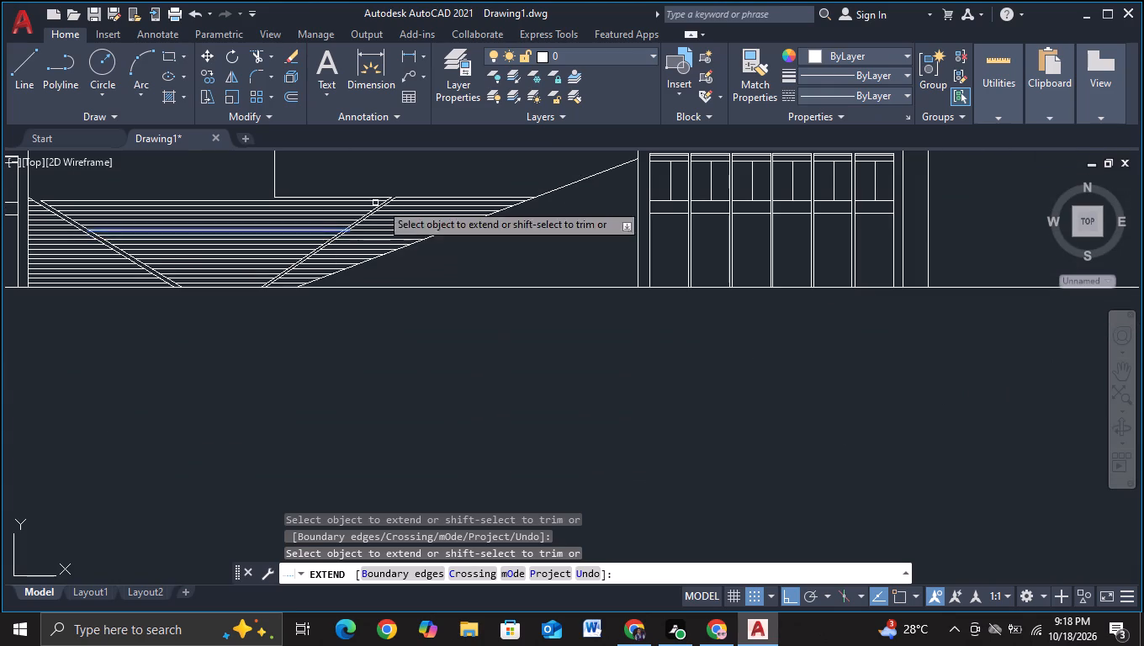
{"action": "middle_click_drag", "start_coordinate": [377, 188], "coordinate": [394, 287]}
{"action": "scroll", "coordinate": [394, 287], "scroll_direction": "up", "scroll_amount": 2}
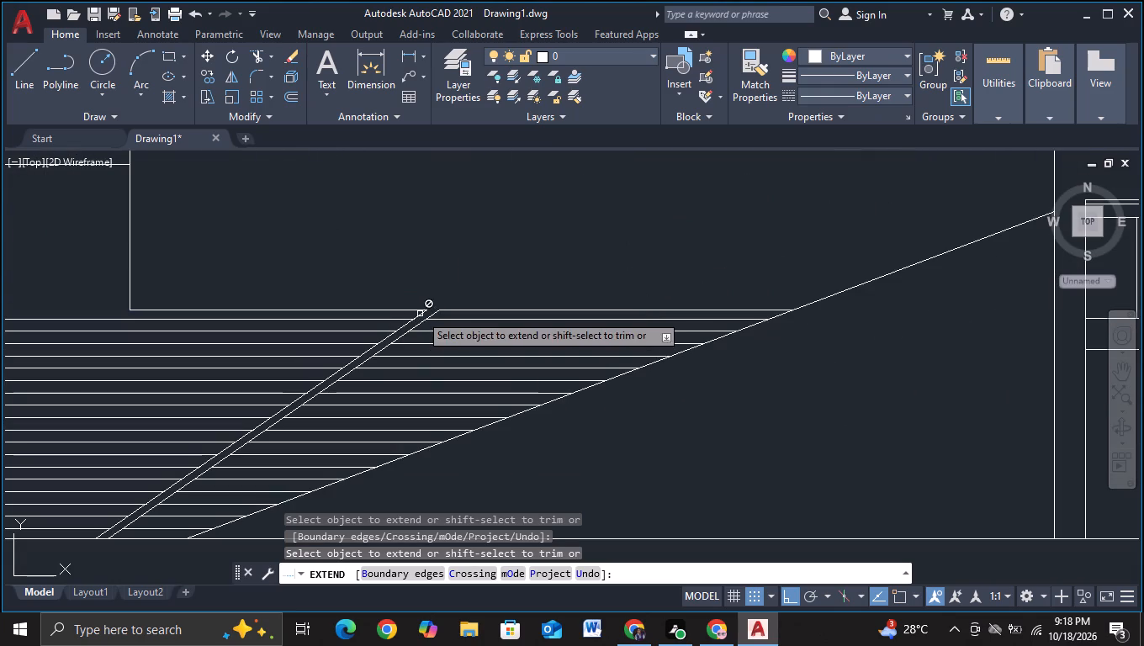
{"action": "left_click", "coordinate": [420, 310]}
Extend the horizontal line just below the top line leftward to the outer line of the left sloping pair.
{"action": "middle_click_drag", "start_coordinate": [293, 282], "coordinate": [649, 267]}
{"action": "middle_click_drag", "start_coordinate": [220, 242], "coordinate": [401, 249]}
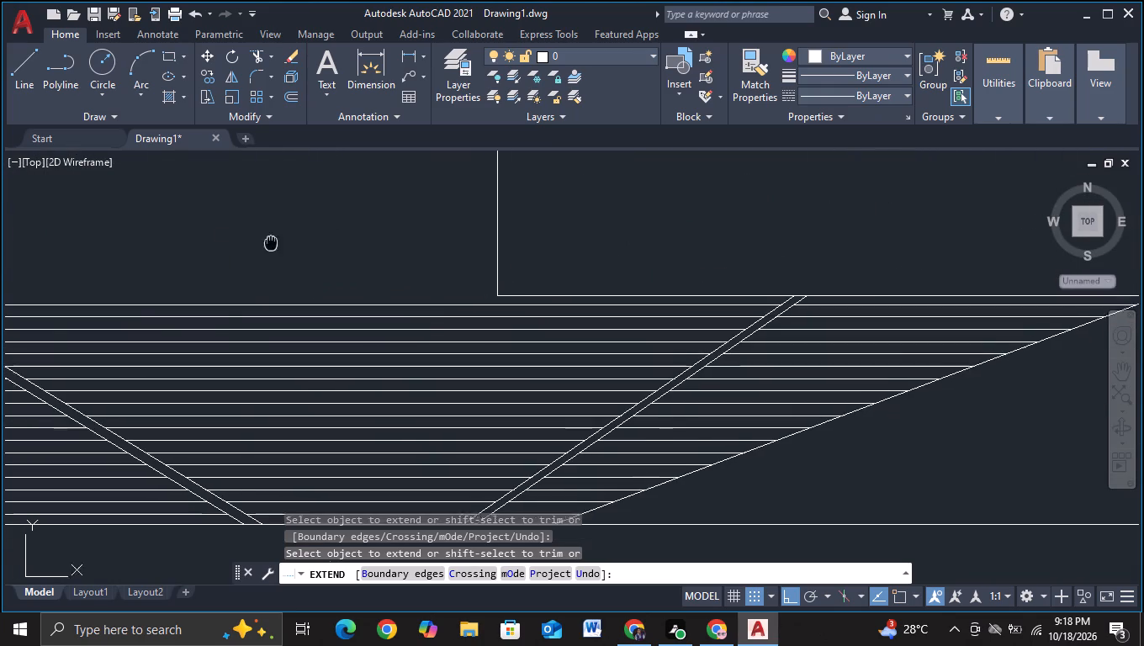
{"action": "middle_click_drag", "start_coordinate": [401, 249], "coordinate": [571, 274]}
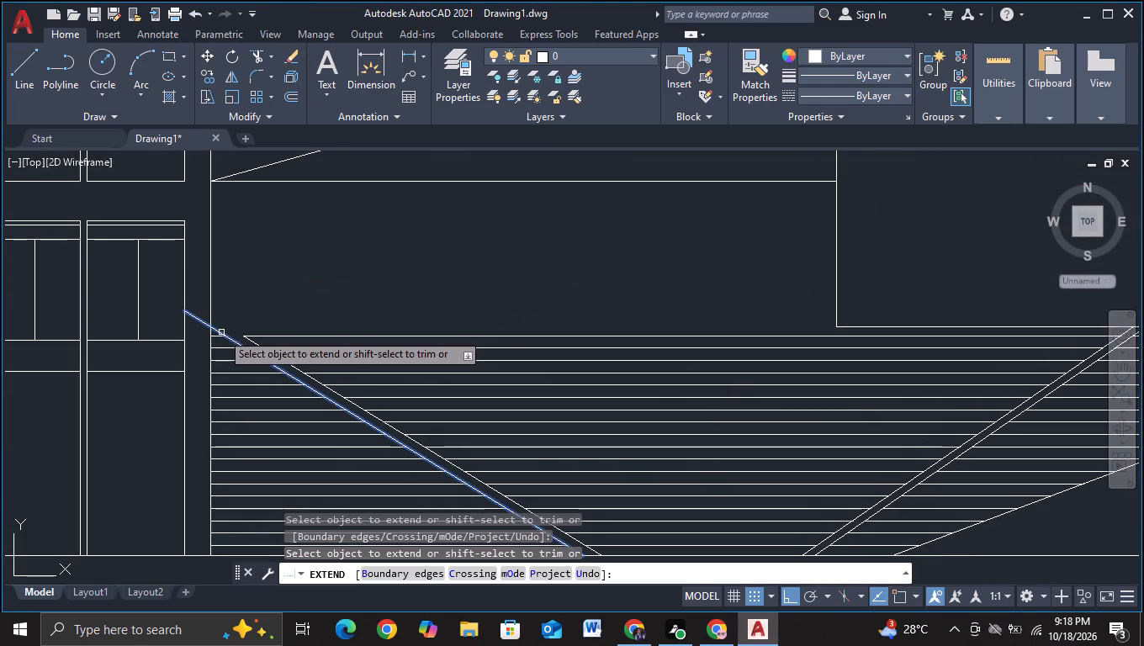
{"action": "left_click", "coordinate": [252, 336]}
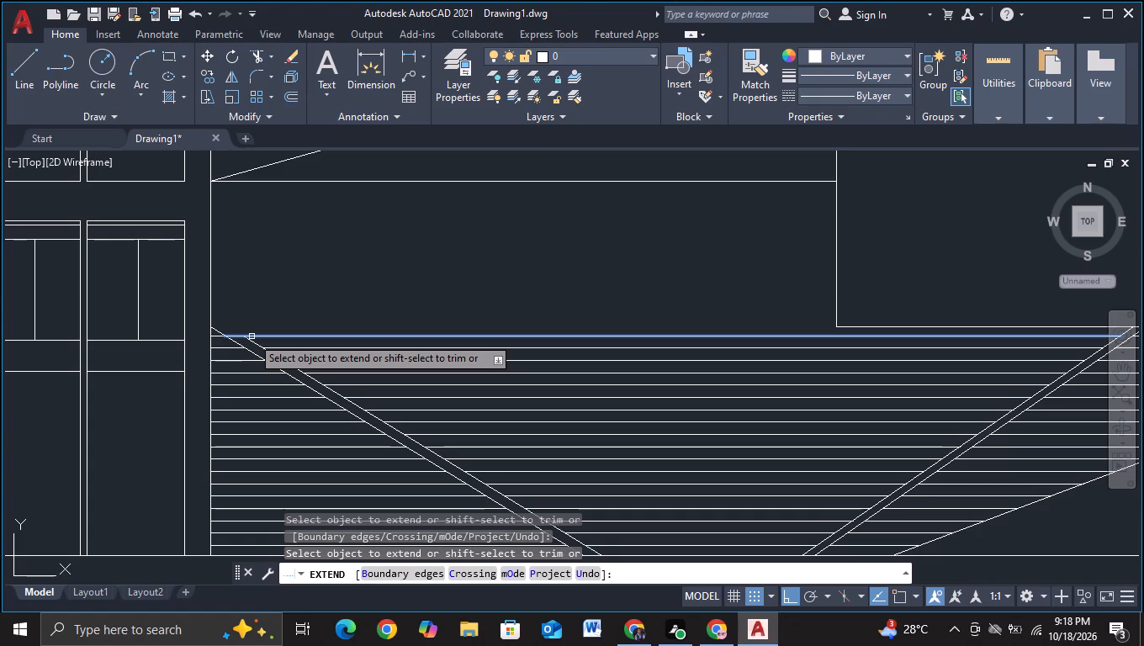
{"action": "key", "text": "Escape"}
Trim the tip of the left sloping pair's outer line where it projects above the base's uppermost horizontal line.
{"action": "left_click", "coordinate": [257, 60]}
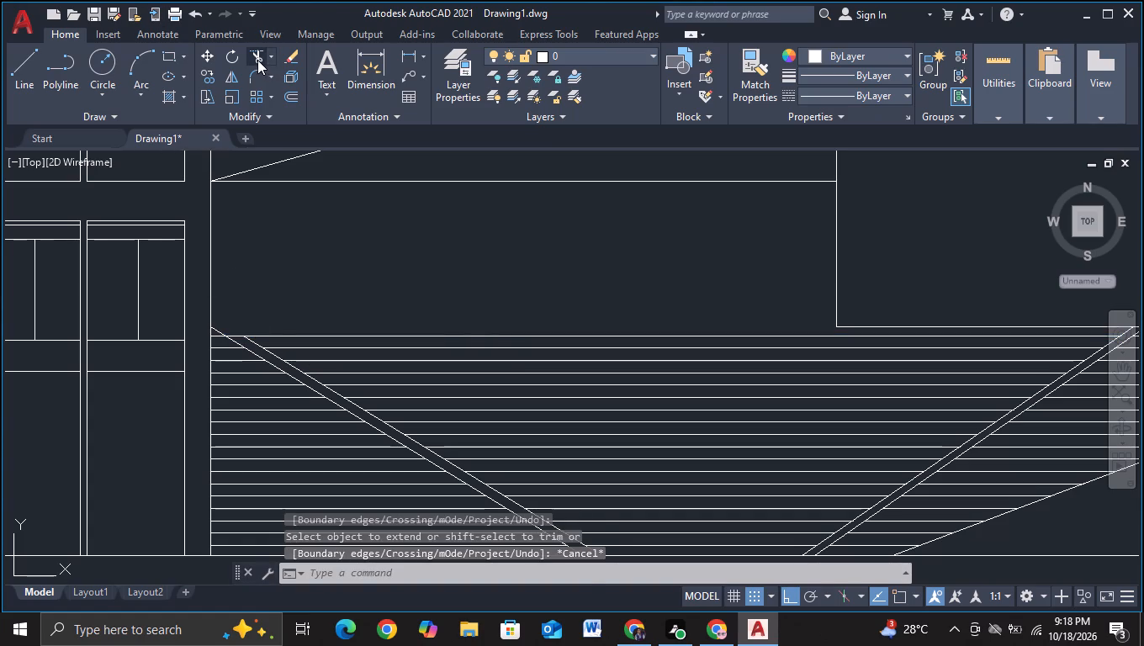
{"action": "left_click", "coordinate": [220, 331]}
{"action": "scroll", "coordinate": [306, 315], "scroll_direction": "down", "scroll_amount": 1}
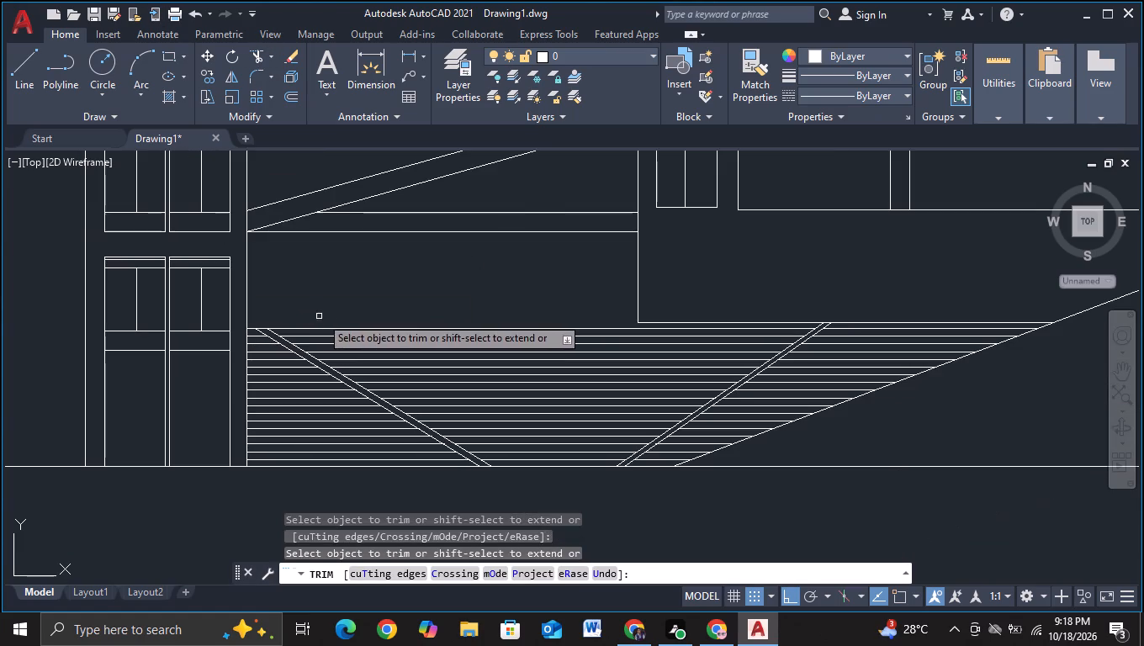
{"action": "middle_click_drag", "start_coordinate": [412, 290], "coordinate": [367, 270]}
{"action": "scroll", "coordinate": [379, 276], "scroll_direction": "down", "scroll_amount": 2}
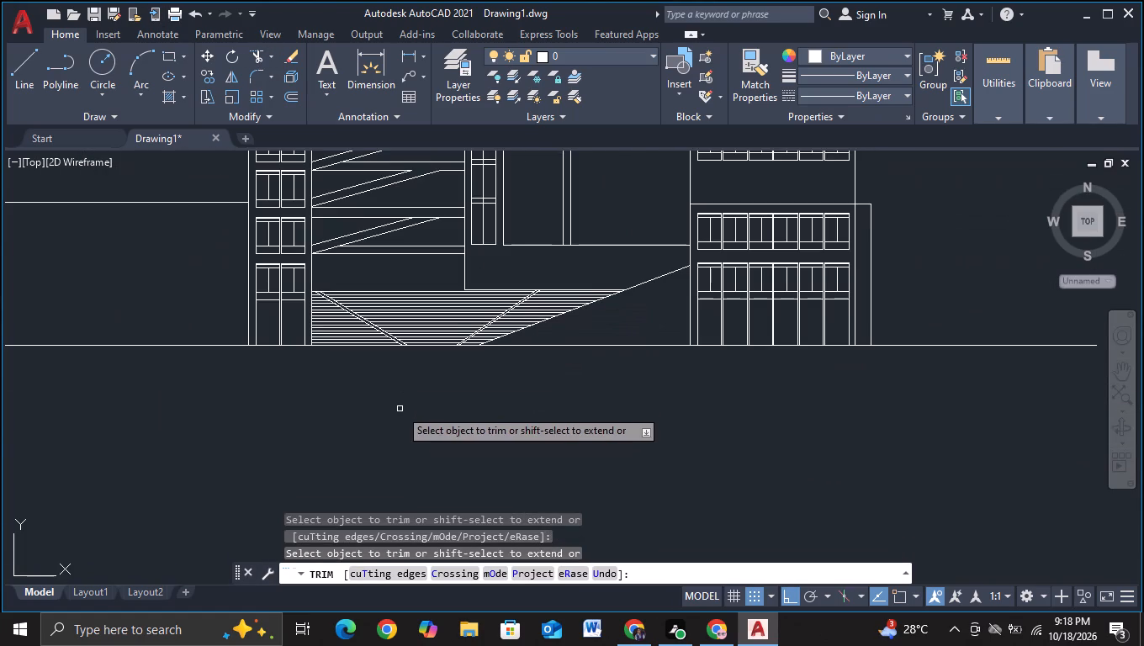
{"action": "key", "text": "Escape"}
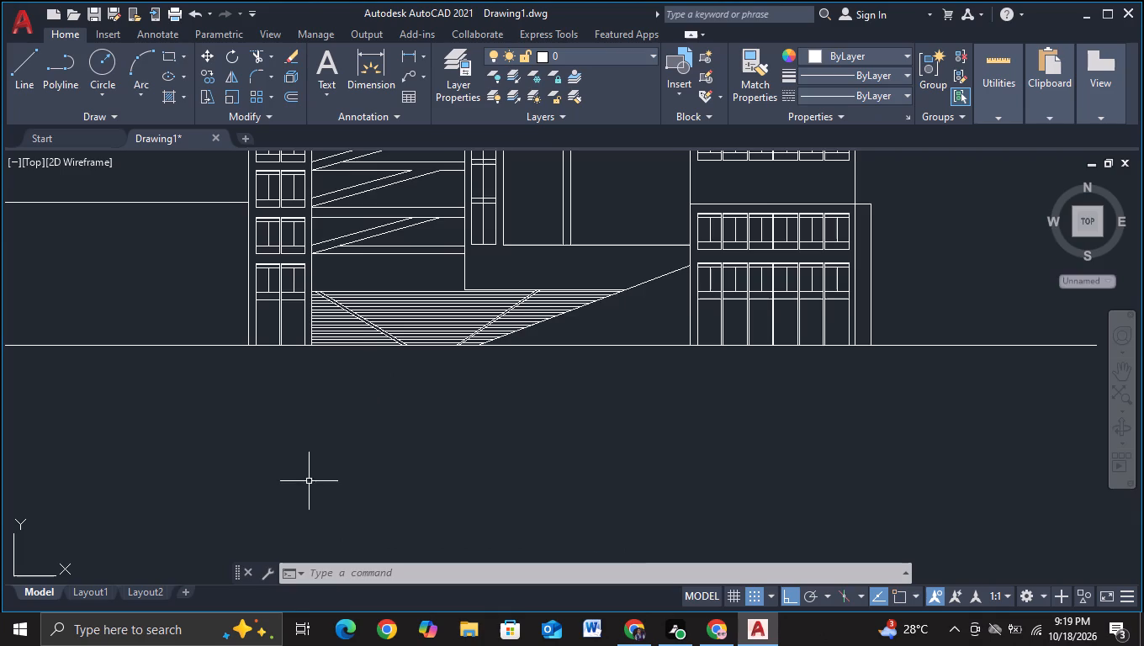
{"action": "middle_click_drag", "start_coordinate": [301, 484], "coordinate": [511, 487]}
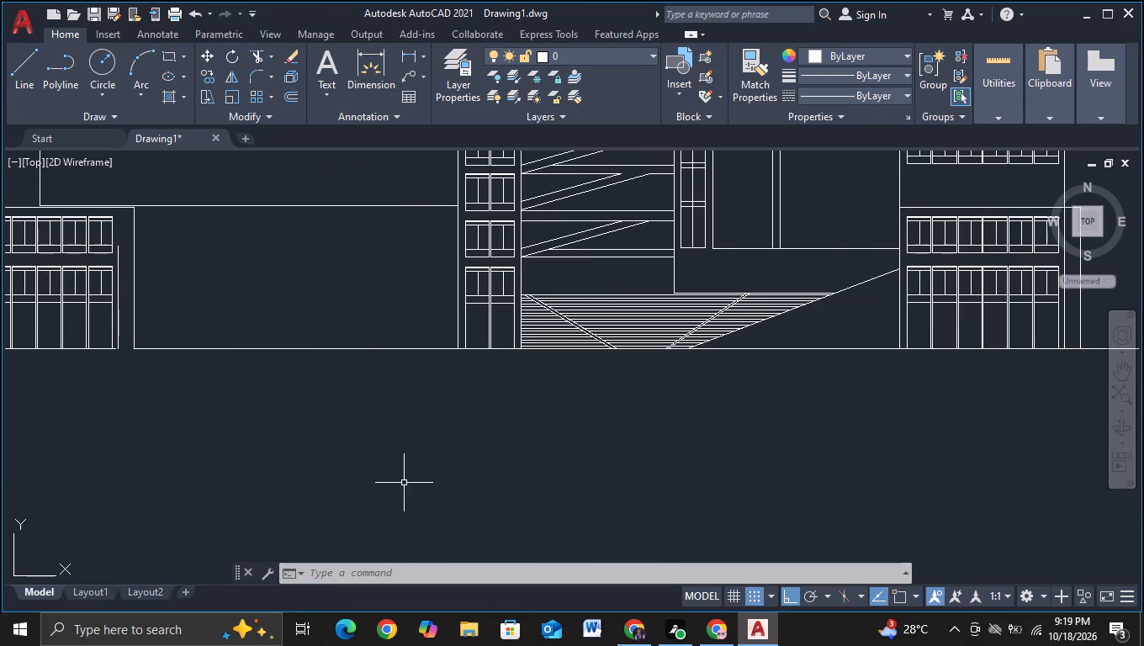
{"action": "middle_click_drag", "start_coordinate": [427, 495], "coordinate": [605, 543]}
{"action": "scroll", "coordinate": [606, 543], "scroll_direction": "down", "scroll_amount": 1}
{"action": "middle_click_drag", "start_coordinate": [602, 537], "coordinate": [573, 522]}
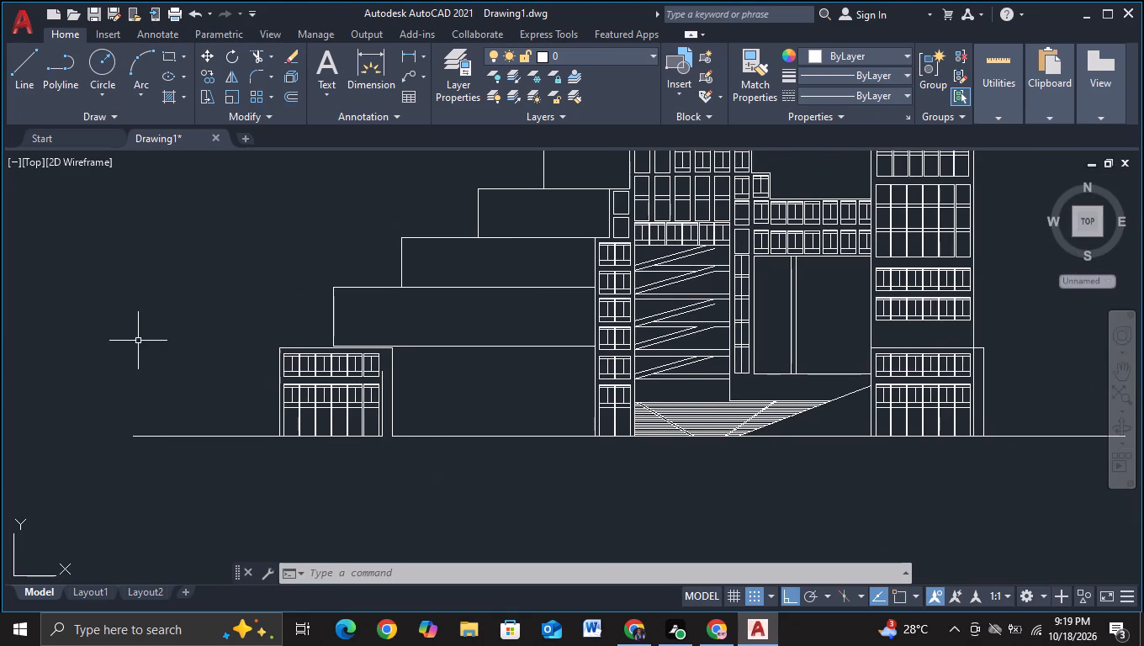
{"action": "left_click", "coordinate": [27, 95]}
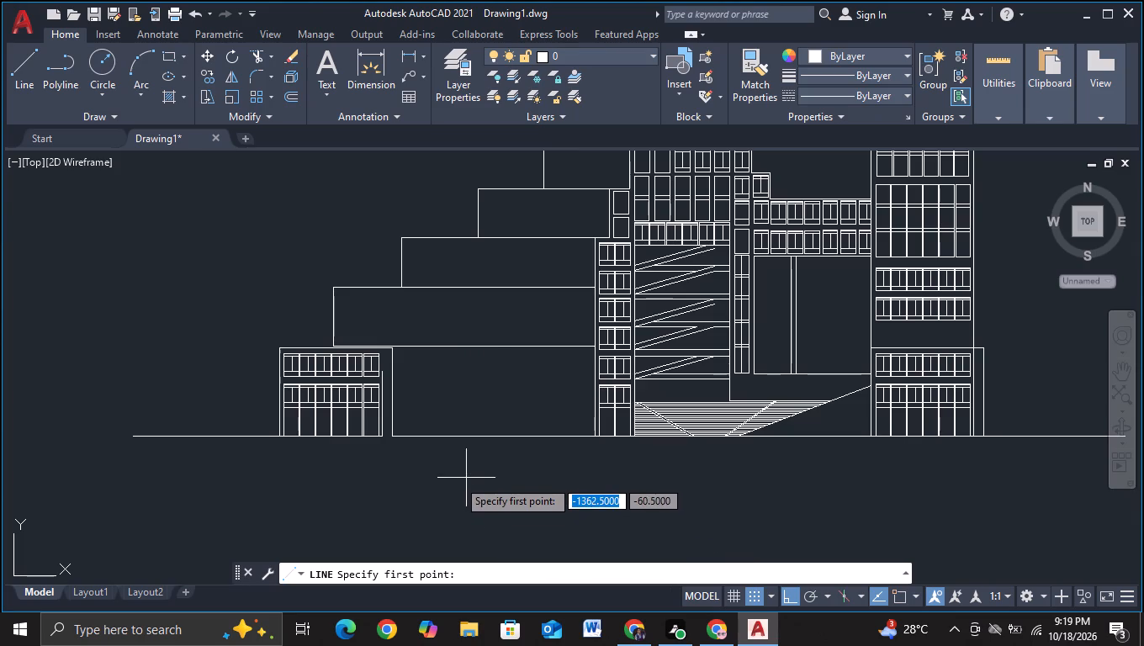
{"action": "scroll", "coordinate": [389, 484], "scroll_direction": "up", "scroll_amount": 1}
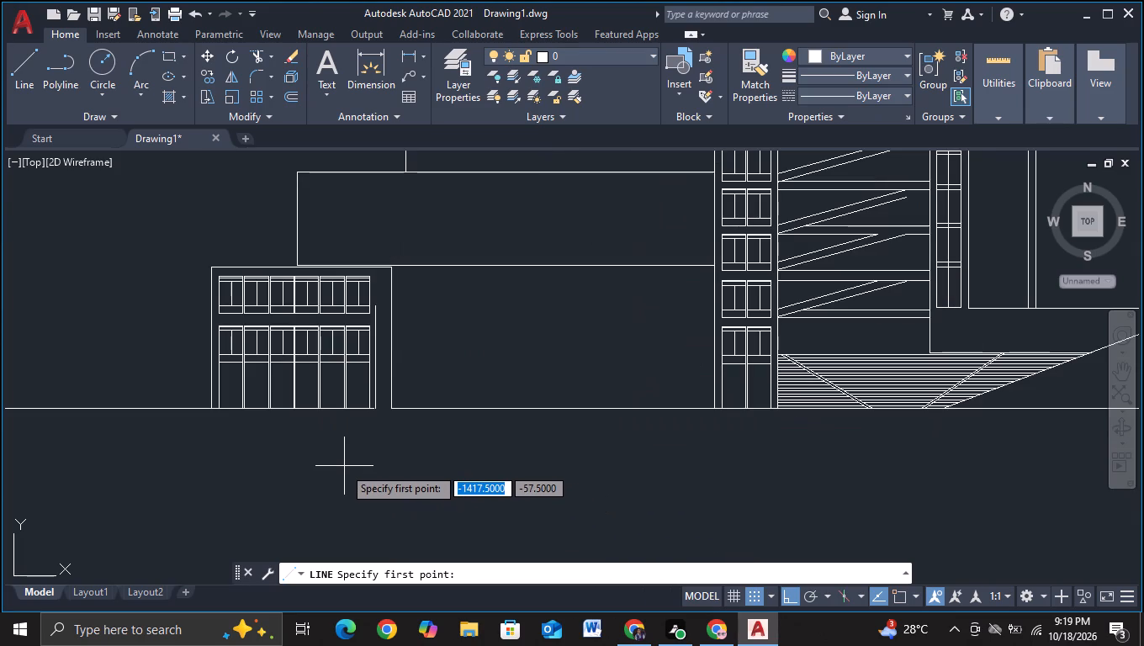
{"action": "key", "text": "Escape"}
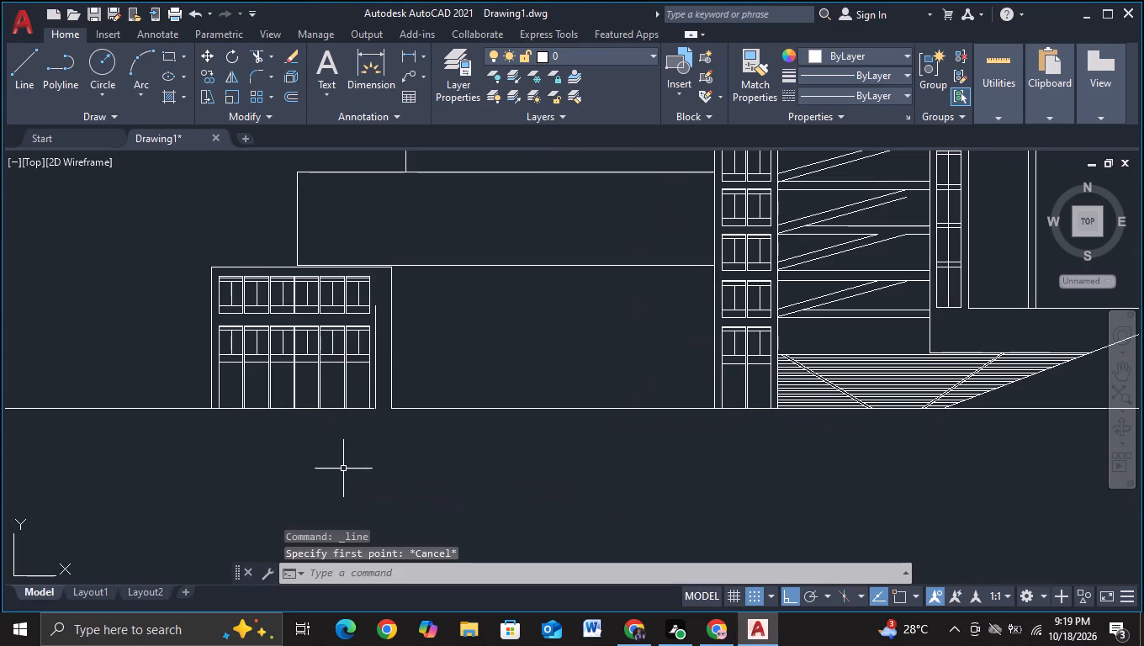
Erase both rows of windows and the short vertical line beside them inside the left ground-level block, keeping its outline.
{"action": "middle_click_drag", "start_coordinate": [287, 451], "coordinate": [564, 520]}
{"action": "scroll", "coordinate": [538, 509], "scroll_direction": "up", "scroll_amount": 2}
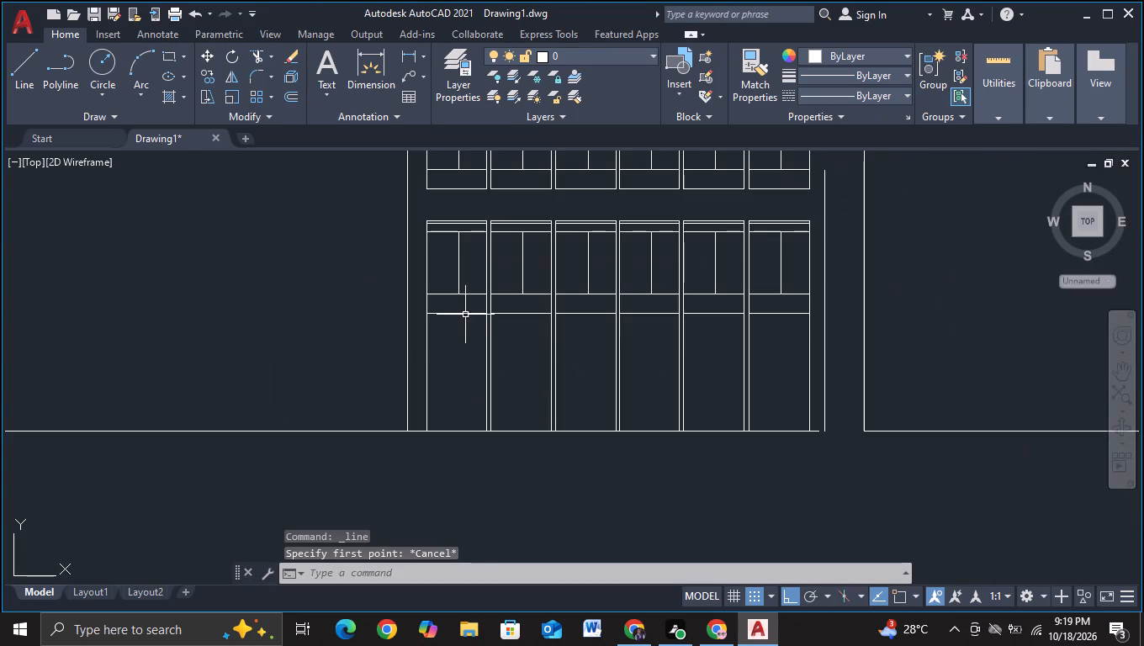
{"action": "middle_click_drag", "start_coordinate": [468, 330], "coordinate": [478, 453]}
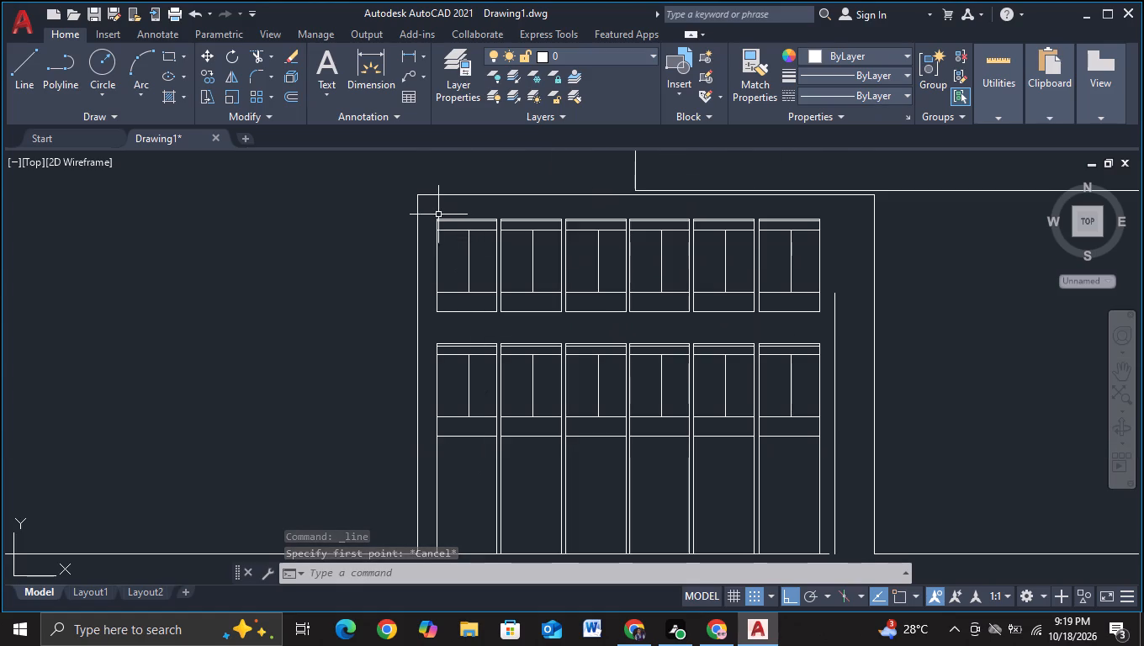
{"action": "left_click", "coordinate": [430, 204]}
{"action": "middle_click_drag", "start_coordinate": [780, 548], "coordinate": [775, 523]}
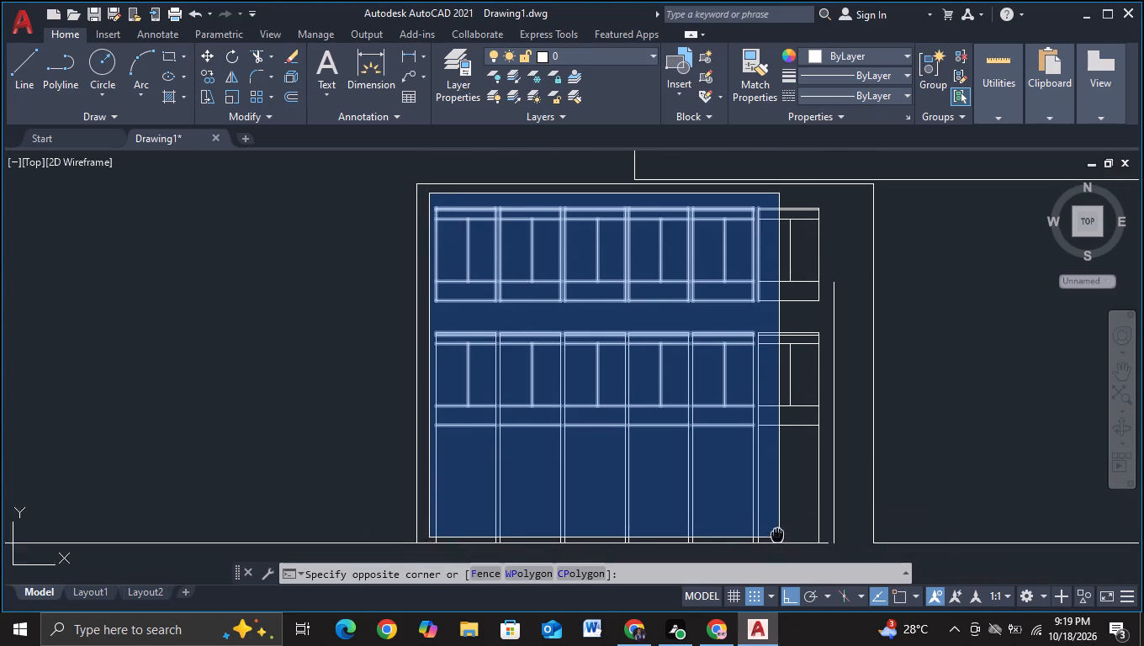
{"action": "middle_click_drag", "start_coordinate": [775, 523], "coordinate": [806, 506]}
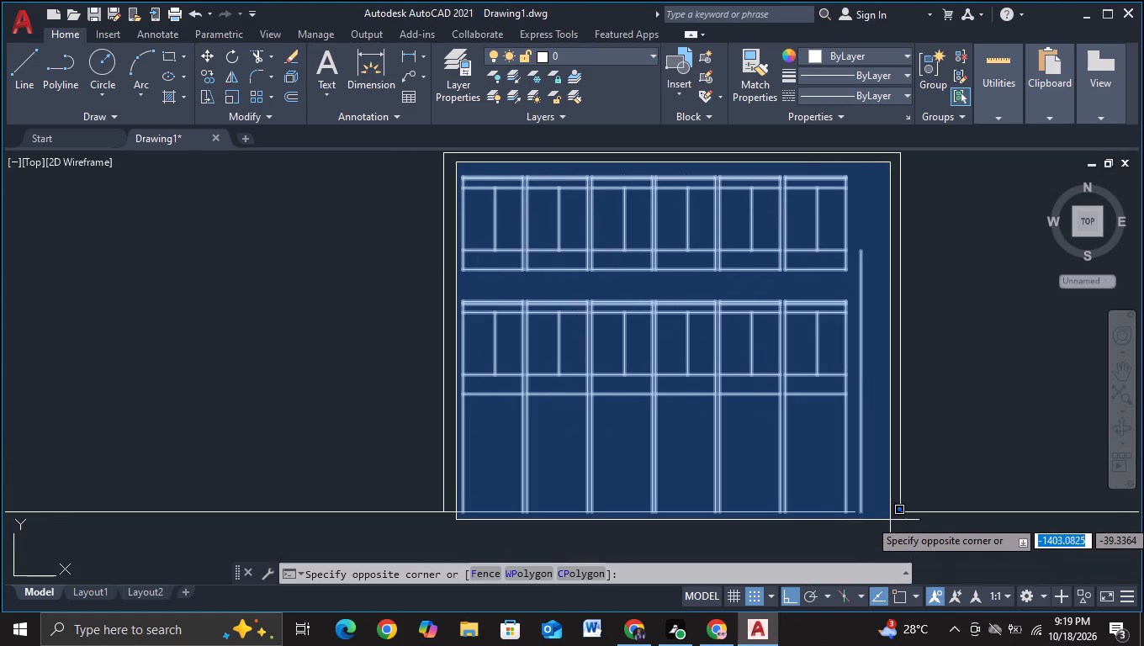
{"action": "left_click", "coordinate": [887, 522]}
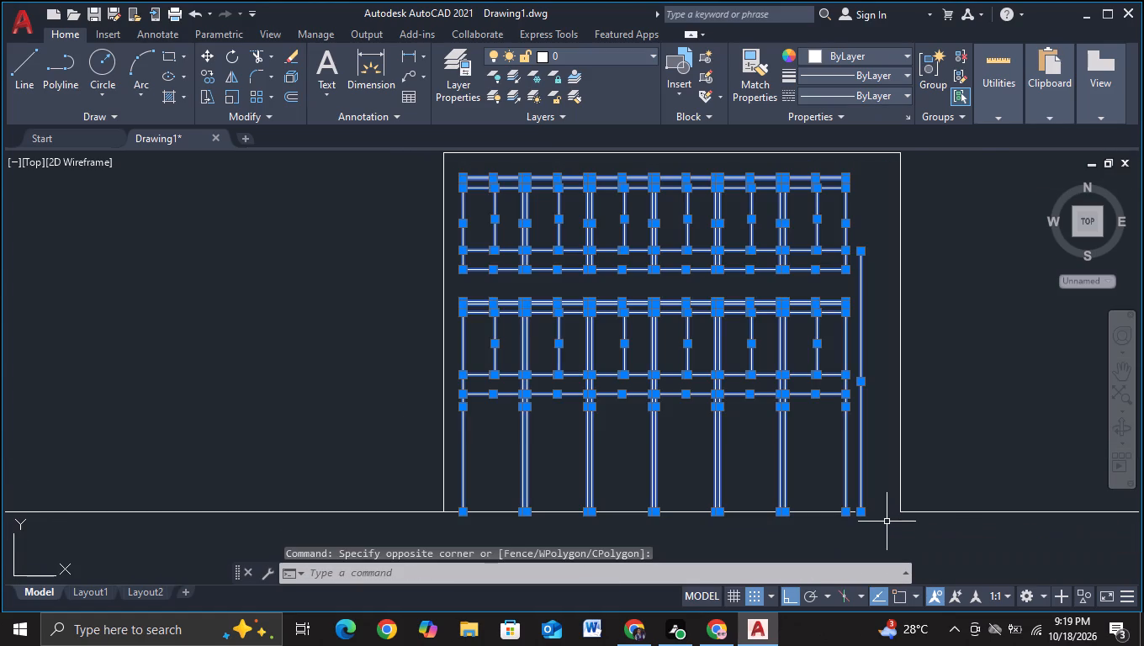
{"action": "key", "text": "Delete"}
Erase the bottom horizontal line of the second terrace level, just above the left ground-level block.
{"action": "middle_click_drag", "start_coordinate": [877, 520], "coordinate": [822, 546]}
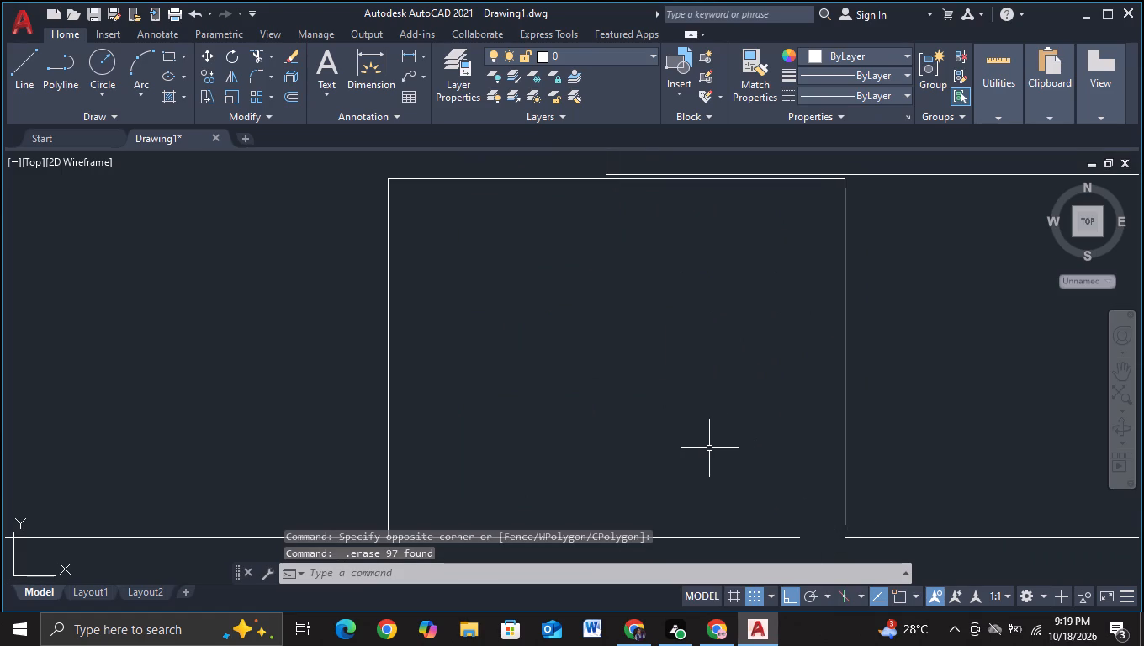
{"action": "scroll", "coordinate": [709, 448], "scroll_direction": "down", "scroll_amount": 2}
{"action": "middle_click_drag", "start_coordinate": [716, 458], "coordinate": [713, 433]}
{"action": "scroll", "coordinate": [713, 432], "scroll_direction": "up", "scroll_amount": 1}
{"action": "scroll", "coordinate": [776, 442], "scroll_direction": "down", "scroll_amount": 1}
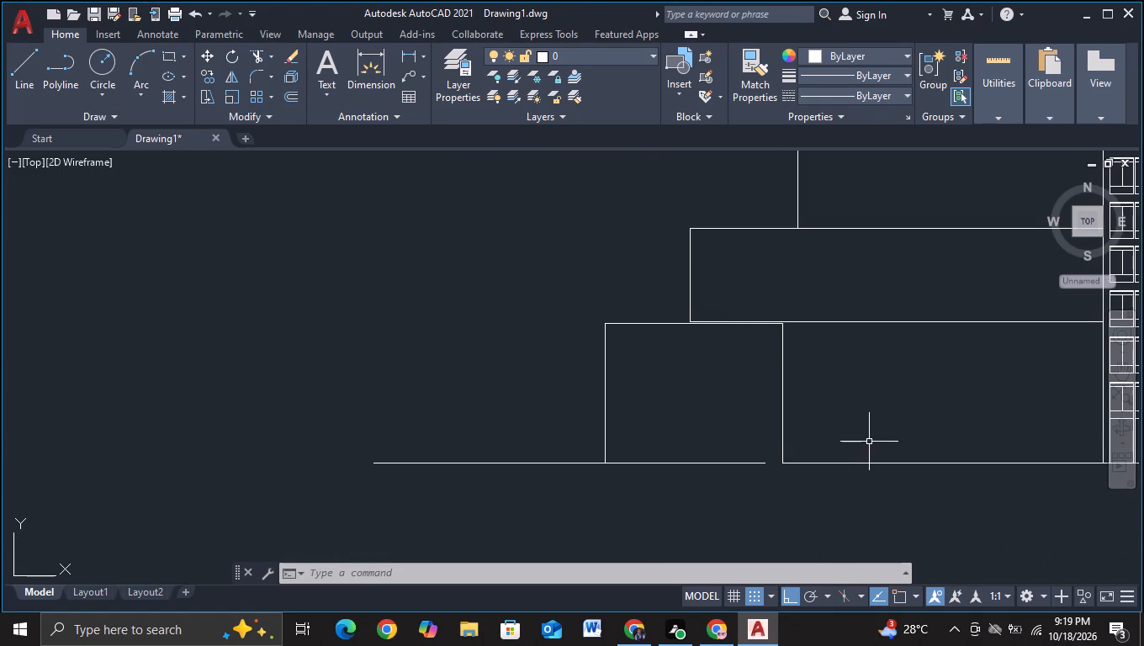
{"action": "middle_click_drag", "start_coordinate": [855, 432], "coordinate": [810, 435]}
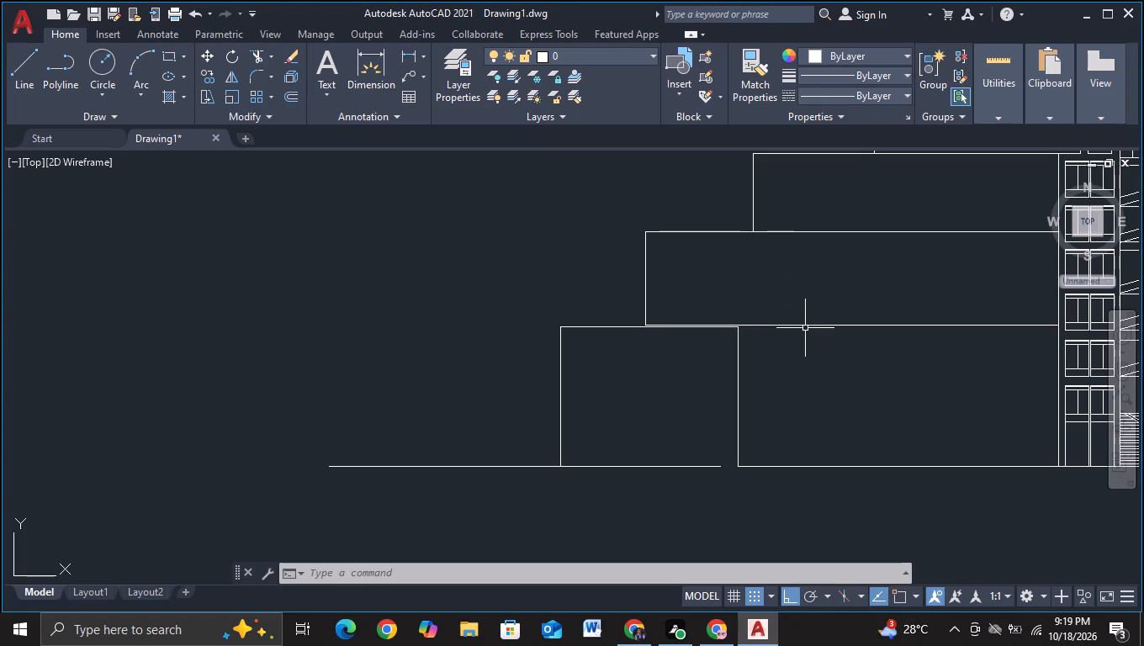
{"action": "left_click", "coordinate": [807, 326]}
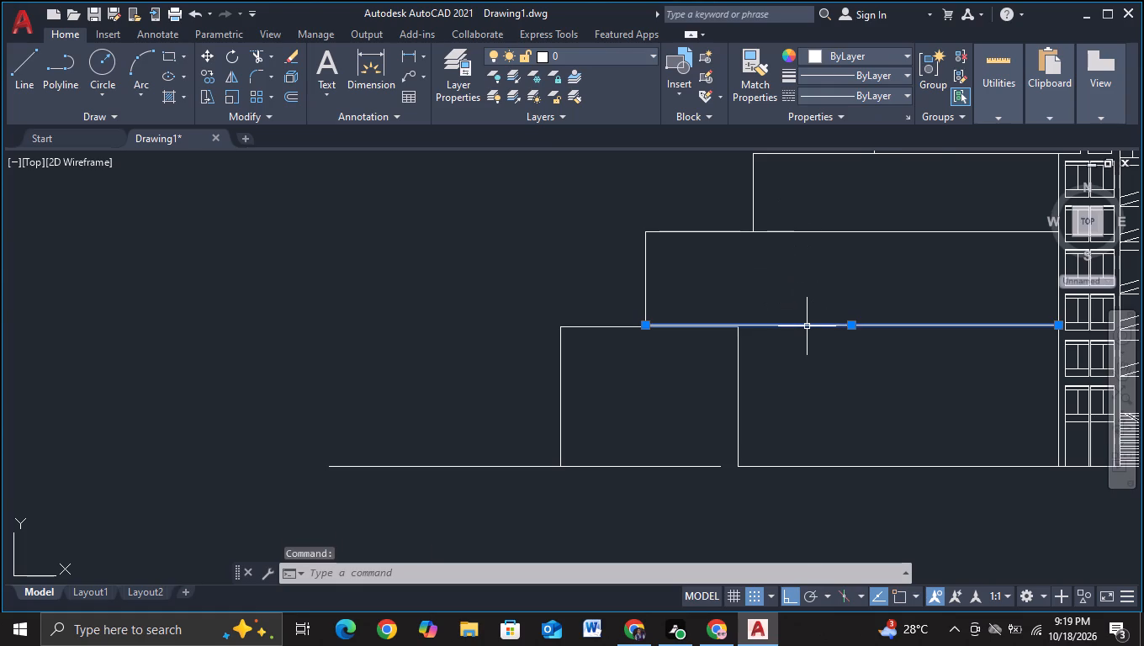
{"action": "key", "text": "Delete"}
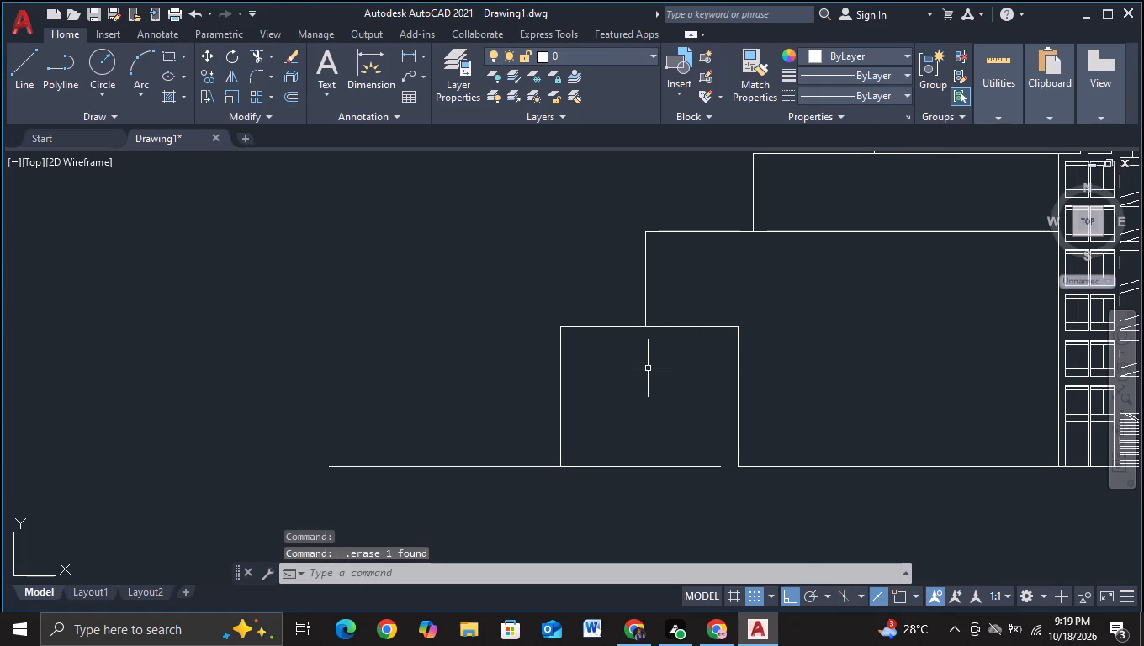
Extend the left vertical edge of the second terrace level down to the top line of the ground-level block.
{"action": "key", "text": "e"}
{"action": "left_click", "coordinate": [707, 417]}
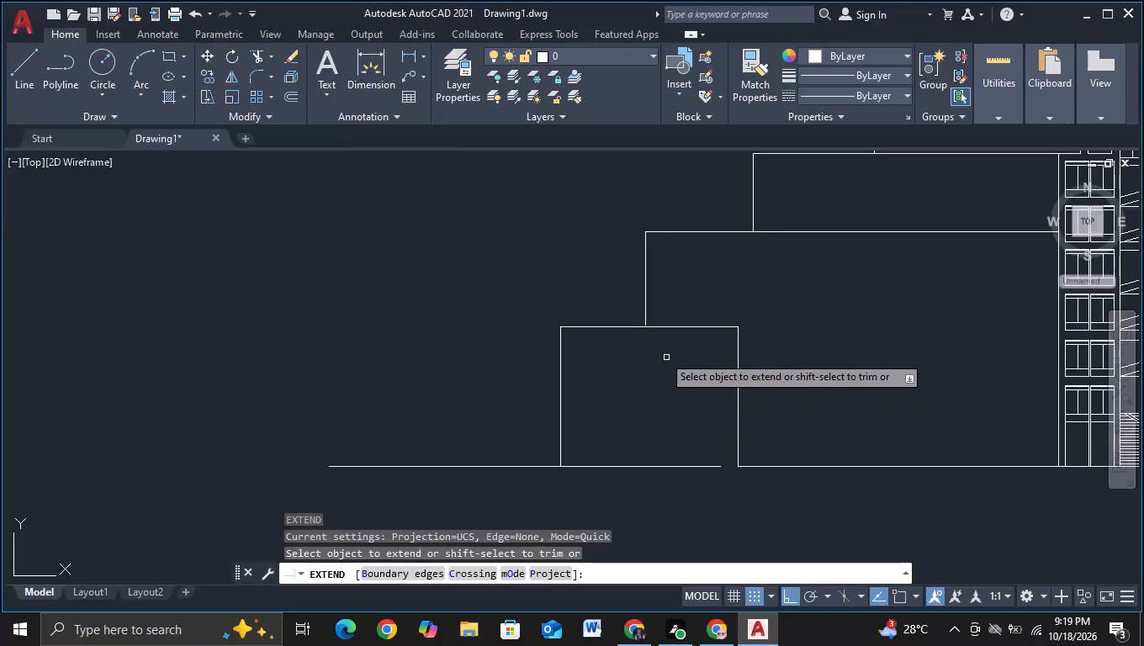
{"action": "scroll", "coordinate": [661, 348], "scroll_direction": "up", "scroll_amount": 1}
{"action": "middle_click_drag", "start_coordinate": [649, 374], "coordinate": [635, 444]}
{"action": "scroll", "coordinate": [623, 434], "scroll_direction": "up", "scroll_amount": 2}
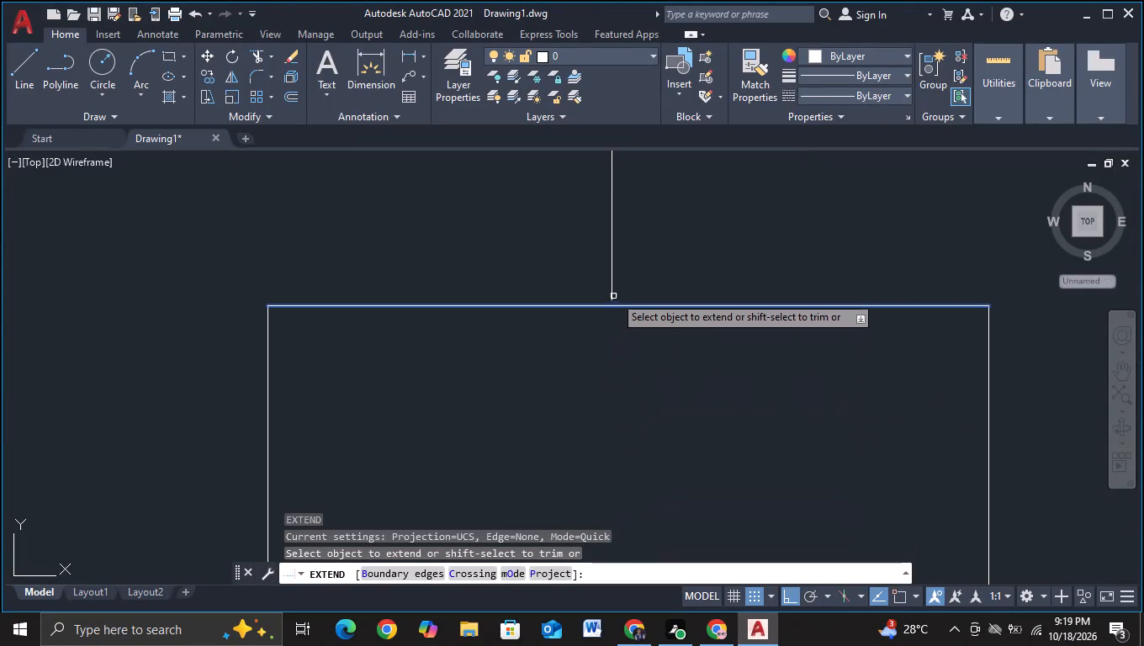
{"action": "left_click", "coordinate": [609, 299]}
{"action": "key", "text": "Escape"}
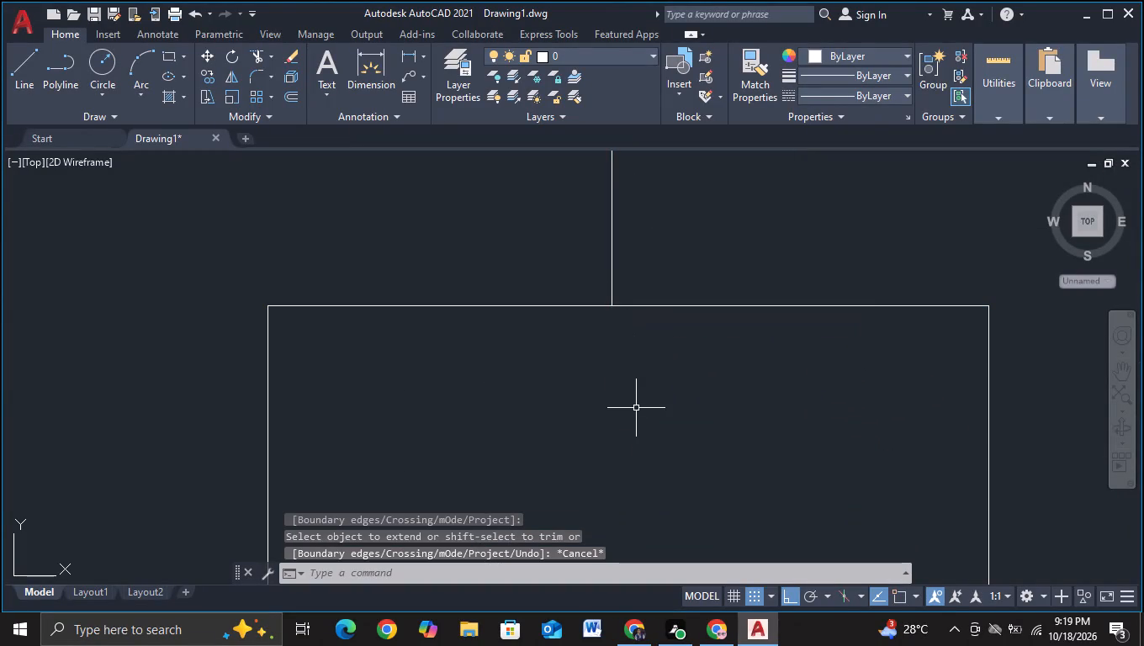
Extend the ground-level block's top line across to the edge of the narrow window column.
{"action": "key", "text": "e"}
{"action": "left_click", "coordinate": [700, 454]}
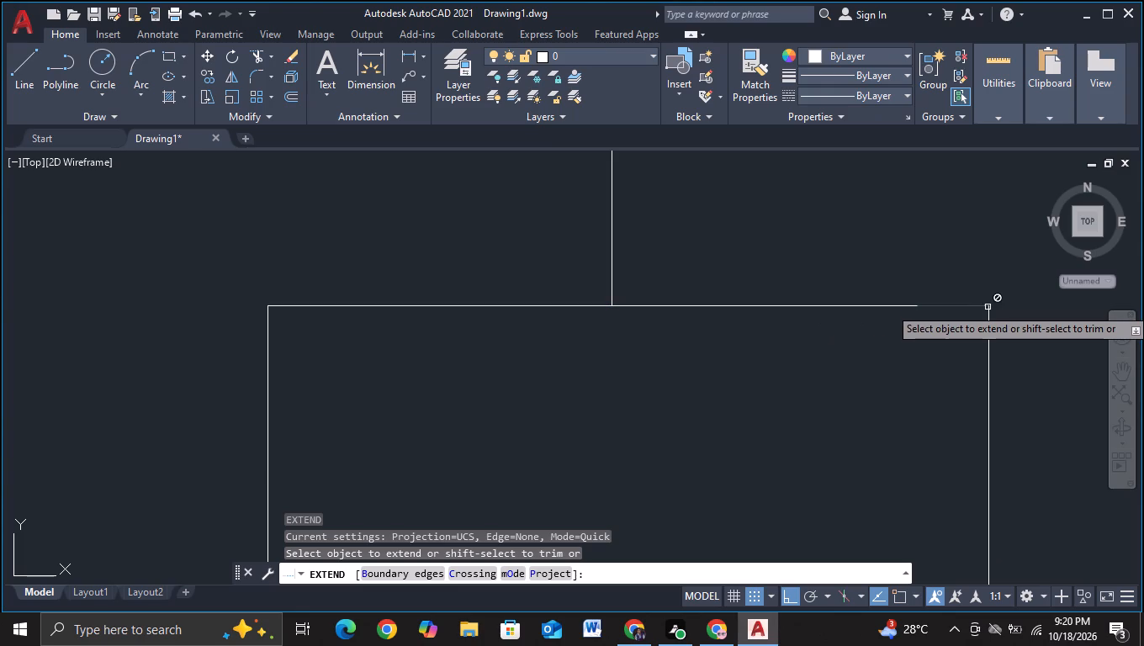
{"action": "scroll", "coordinate": [981, 310], "scroll_direction": "down", "scroll_amount": 3}
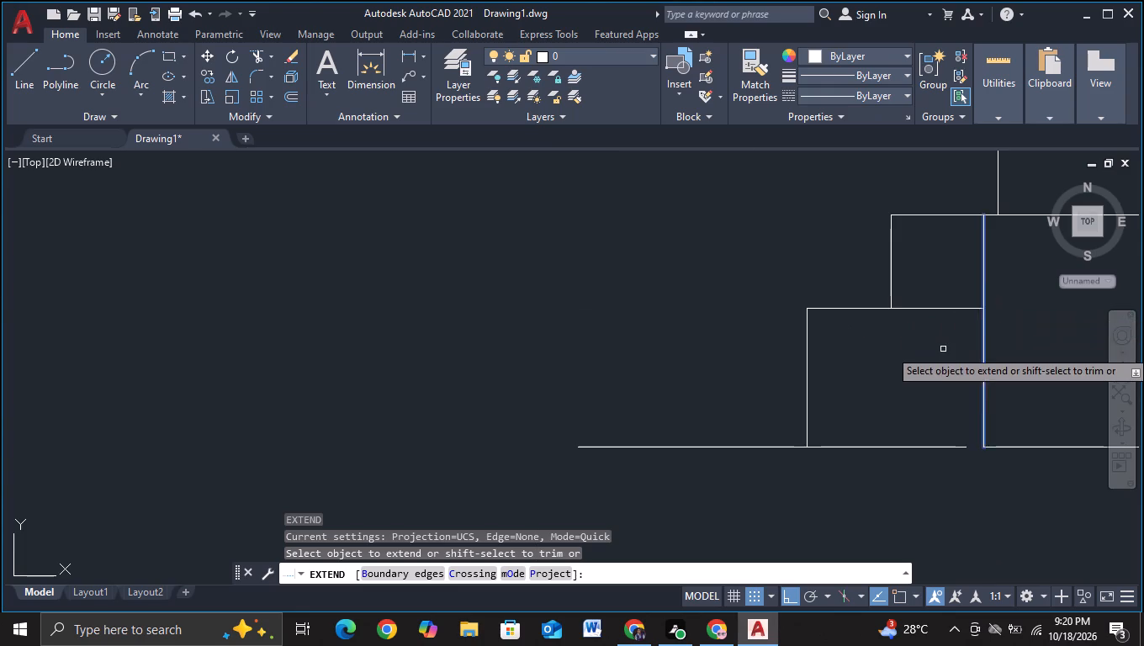
{"action": "middle_click_drag", "start_coordinate": [940, 352], "coordinate": [574, 461]}
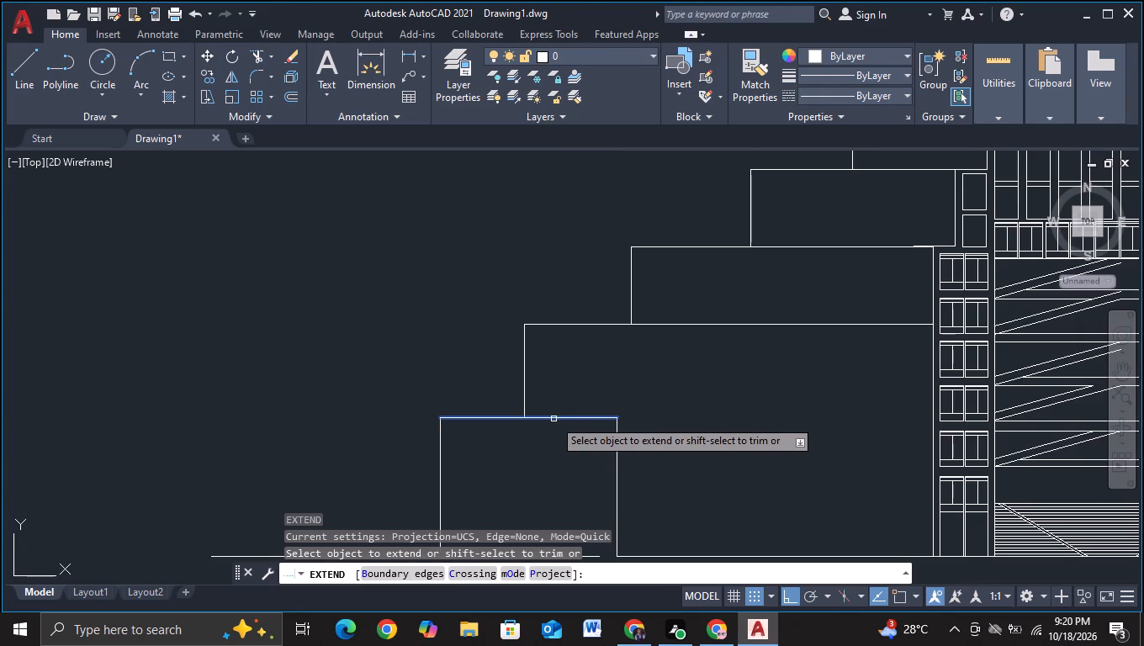
{"action": "left_click", "coordinate": [553, 419]}
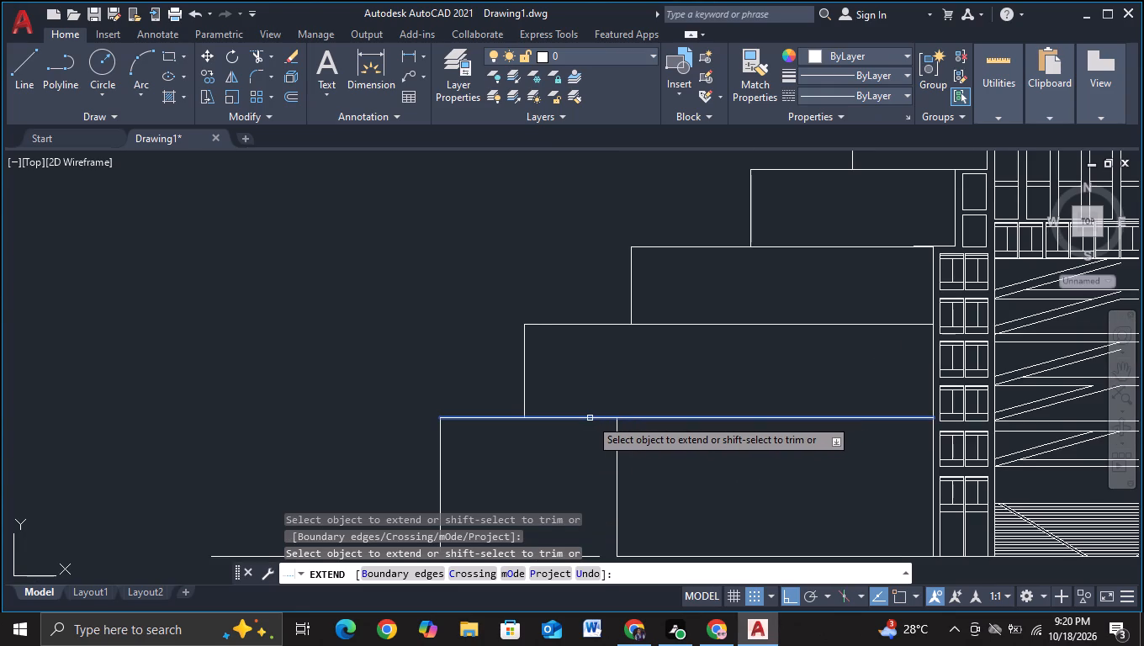
{"action": "left_click", "coordinate": [590, 418]}
{"action": "key", "text": "Escape"}
Extend the left ground line segment across the gap to the vertical line inside the lowest terrace.
{"action": "scroll", "coordinate": [658, 449], "scroll_direction": "down", "scroll_amount": 2}
{"action": "middle_click_drag", "start_coordinate": [715, 481], "coordinate": [719, 405]}
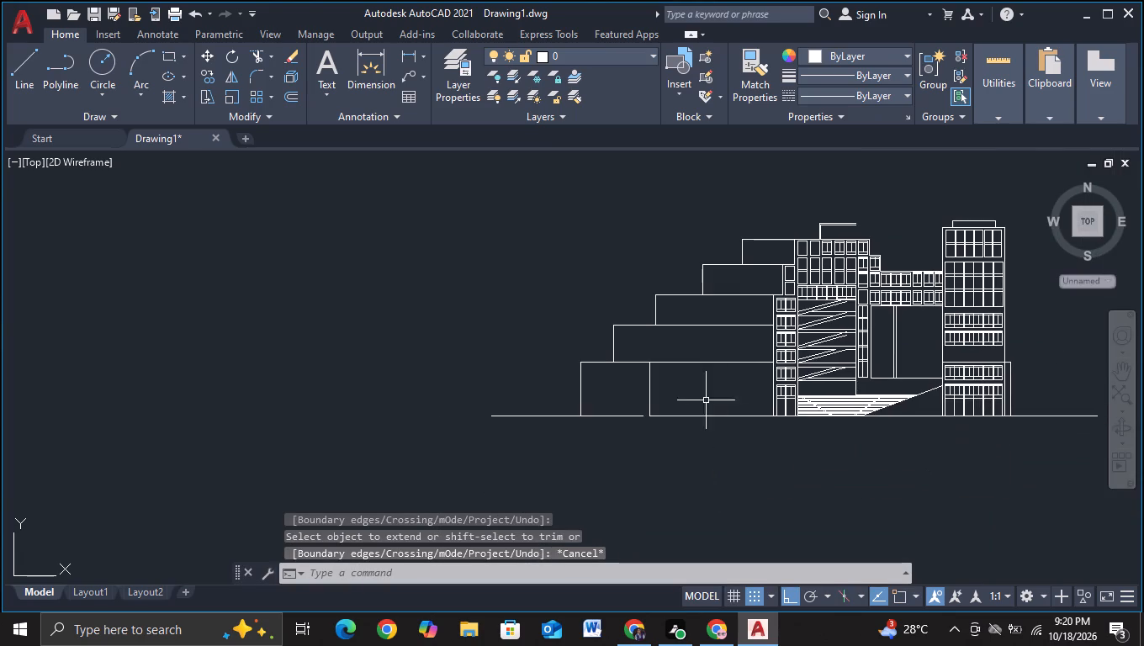
{"action": "key", "text": "e"}
{"action": "left_click", "coordinate": [664, 490]}
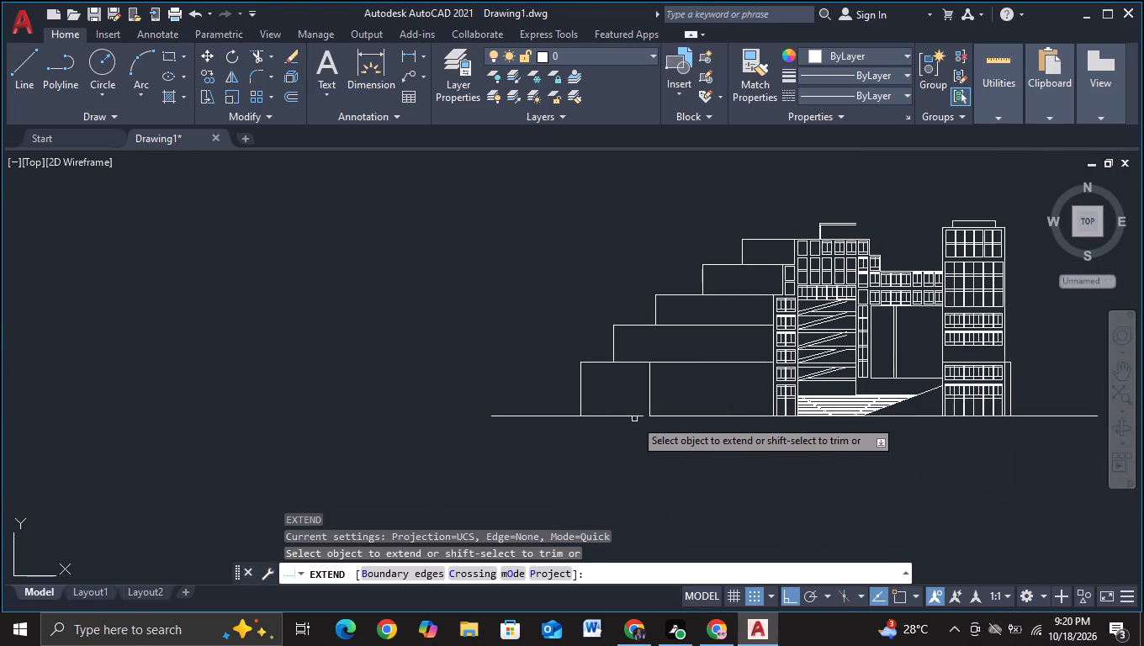
{"action": "left_click", "coordinate": [634, 419]}
{"action": "key", "text": "Escape"}
Move the vertical line inside the lowest terrace level horizontally about 6.5 units towards the narrow window column.
{"action": "scroll", "coordinate": [659, 447], "scroll_direction": "down", "scroll_amount": 2}
{"action": "middle_click_drag", "start_coordinate": [672, 461], "coordinate": [676, 449]}
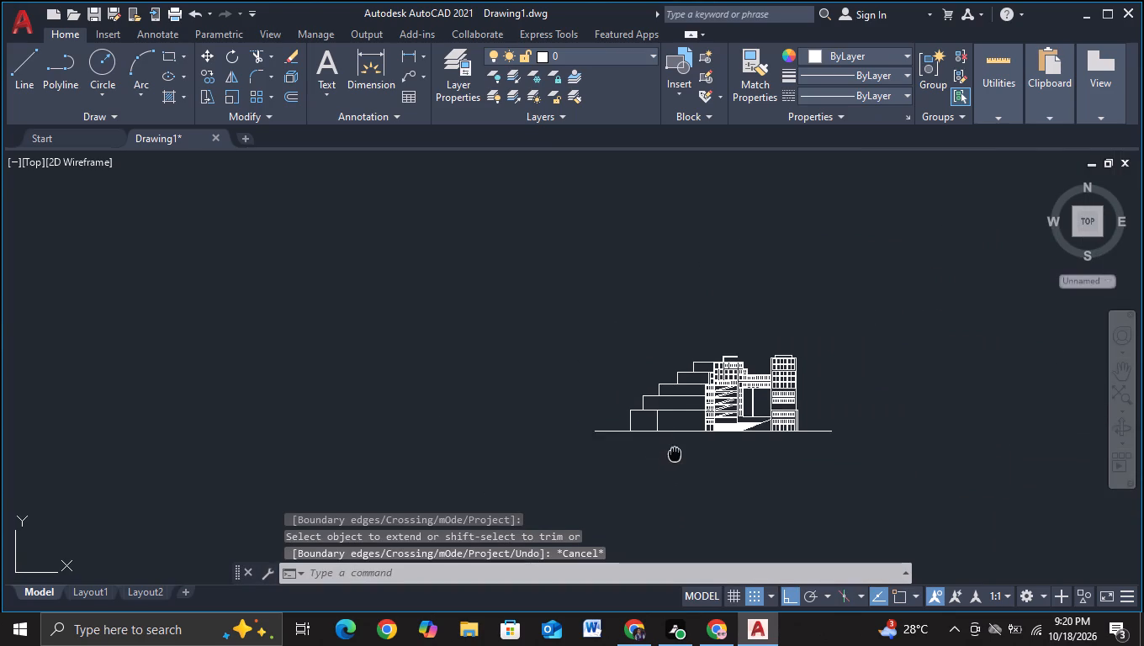
{"action": "middle_click_drag", "start_coordinate": [676, 449], "coordinate": [679, 442]}
{"action": "scroll", "coordinate": [683, 442], "scroll_direction": "up", "scroll_amount": 2}
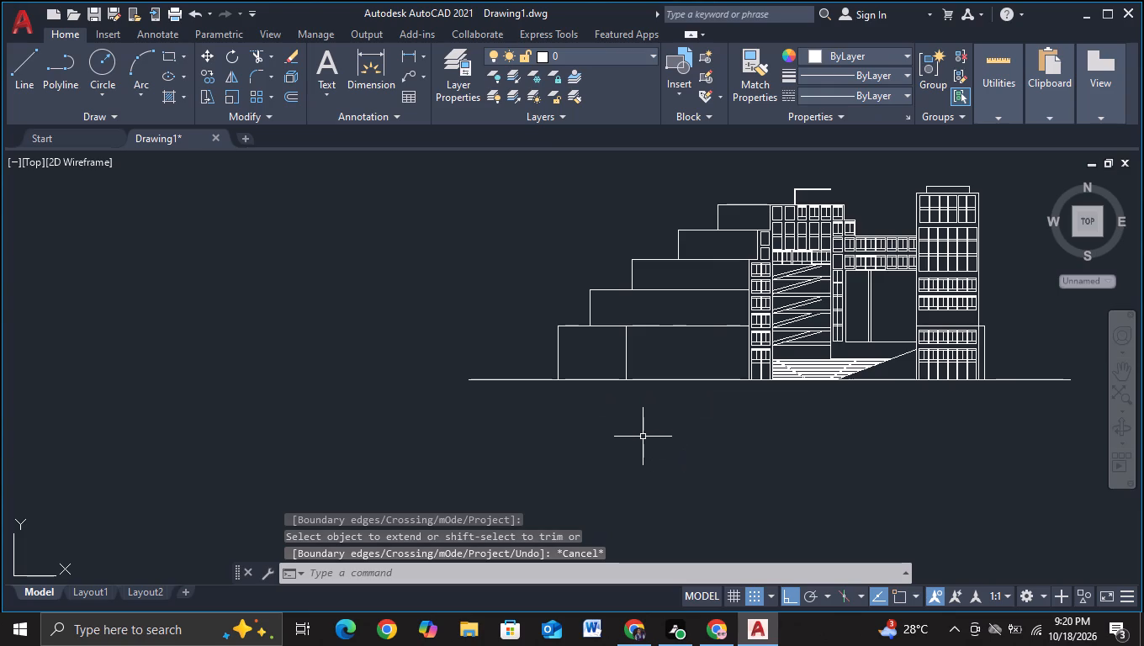
{"action": "scroll", "coordinate": [643, 437], "scroll_direction": "up", "scroll_amount": 1}
{"action": "middle_click_drag", "start_coordinate": [621, 394], "coordinate": [512, 461]}
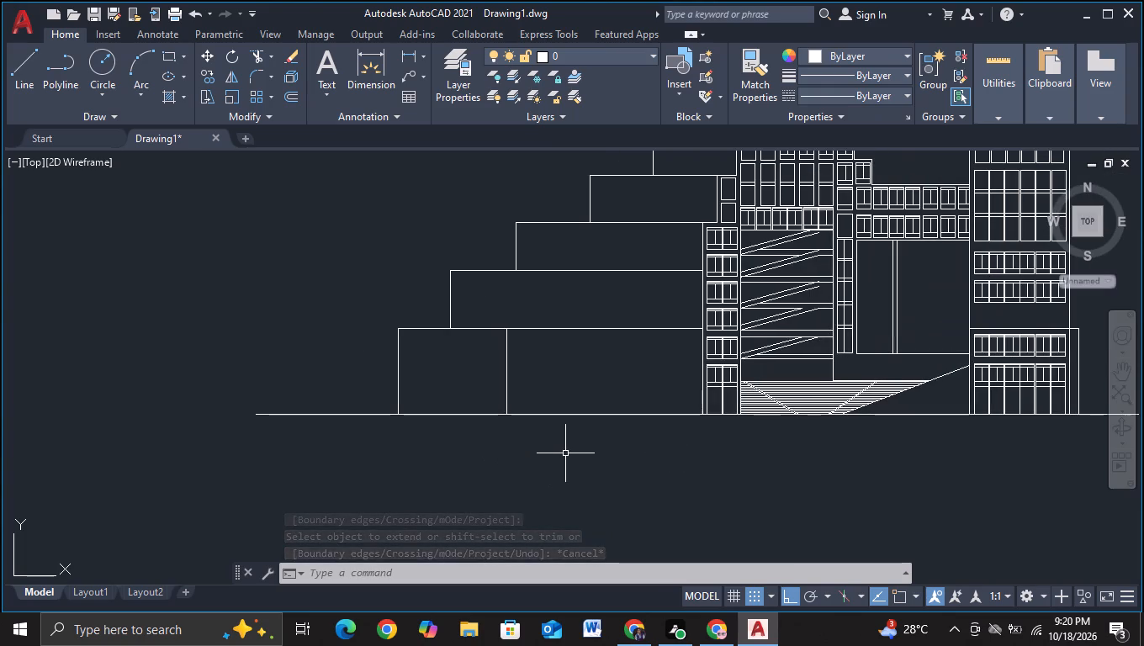
{"action": "middle_click_drag", "start_coordinate": [556, 453], "coordinate": [538, 458]}
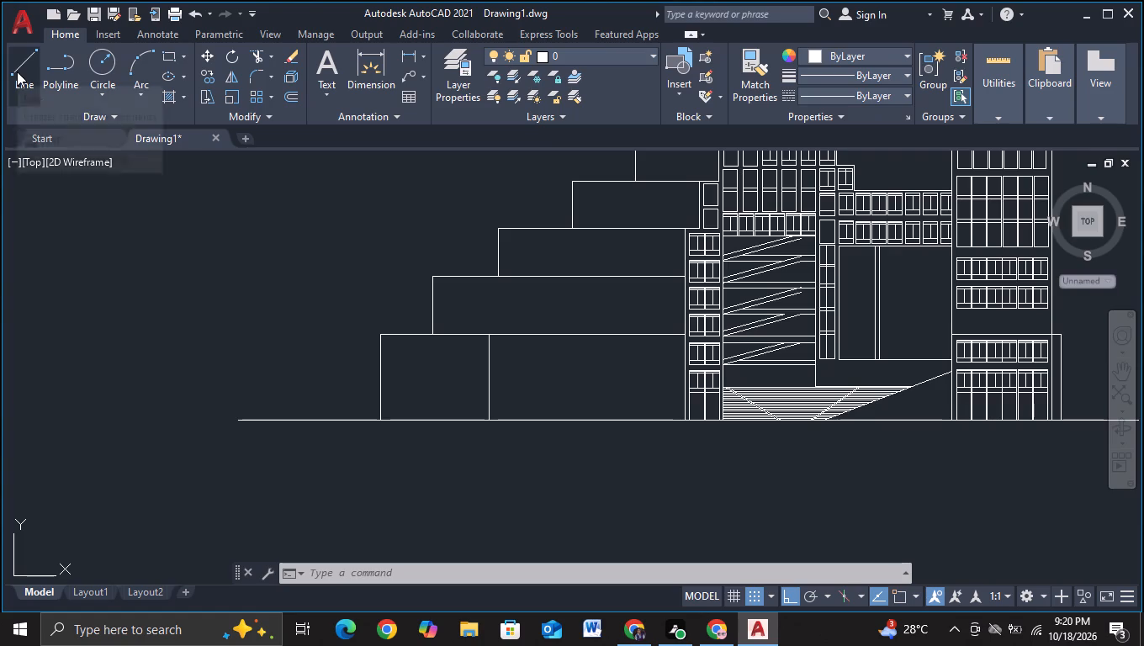
{"action": "left_click", "coordinate": [489, 380]}
{"action": "key", "text": "m"}
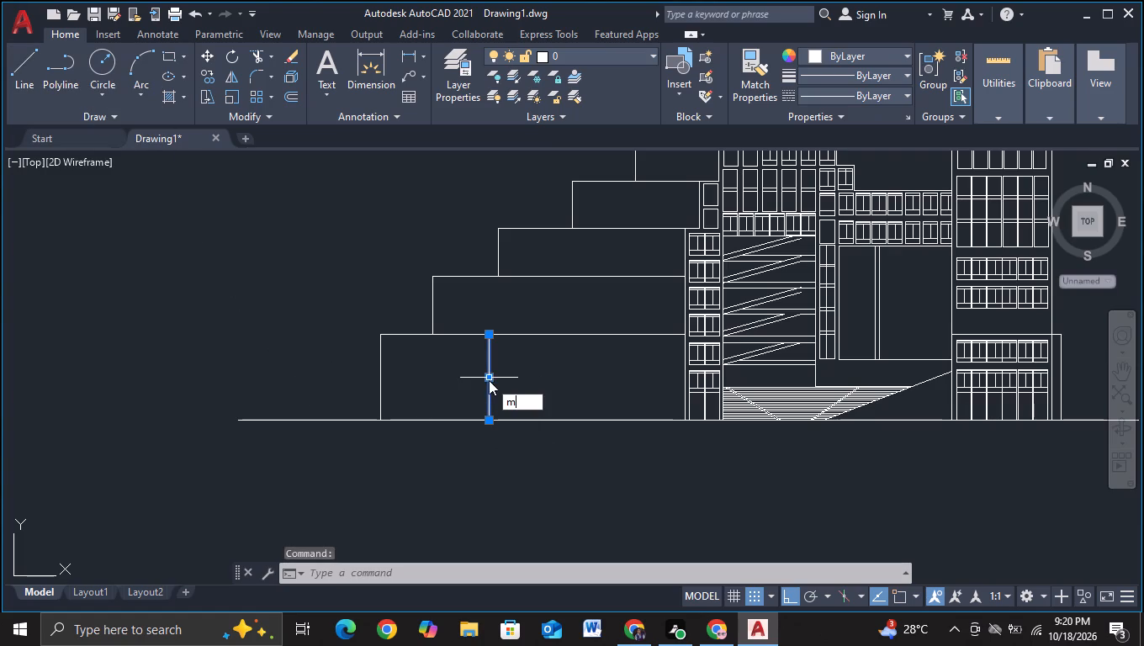
{"action": "left_click", "coordinate": [545, 418]}
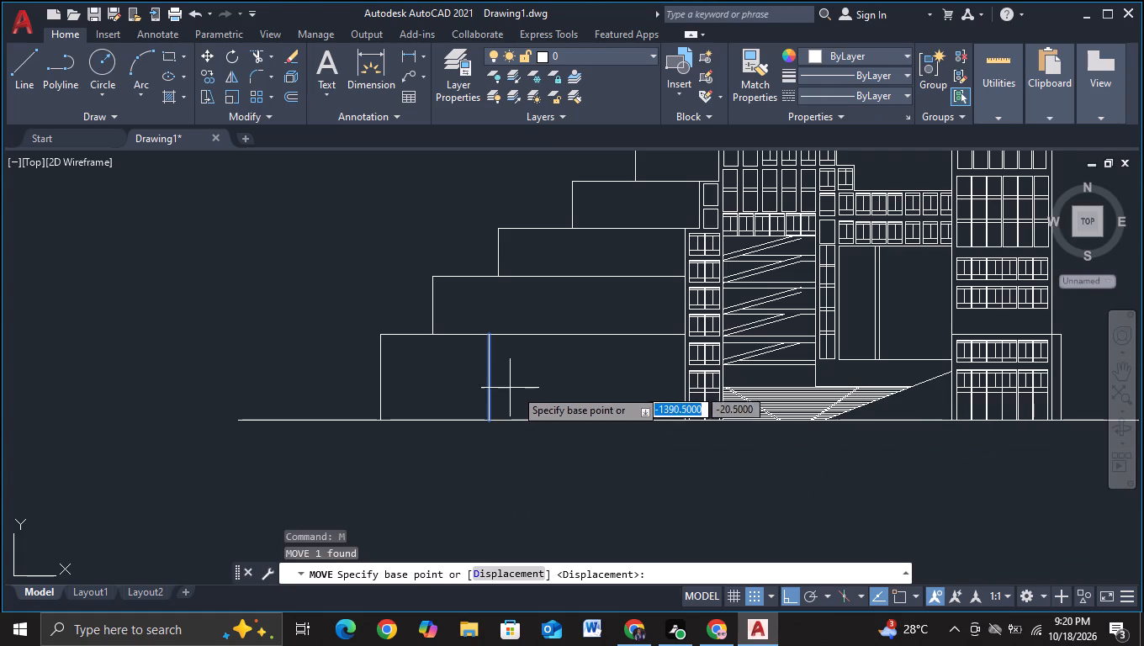
{"action": "left_click", "coordinate": [490, 389]}
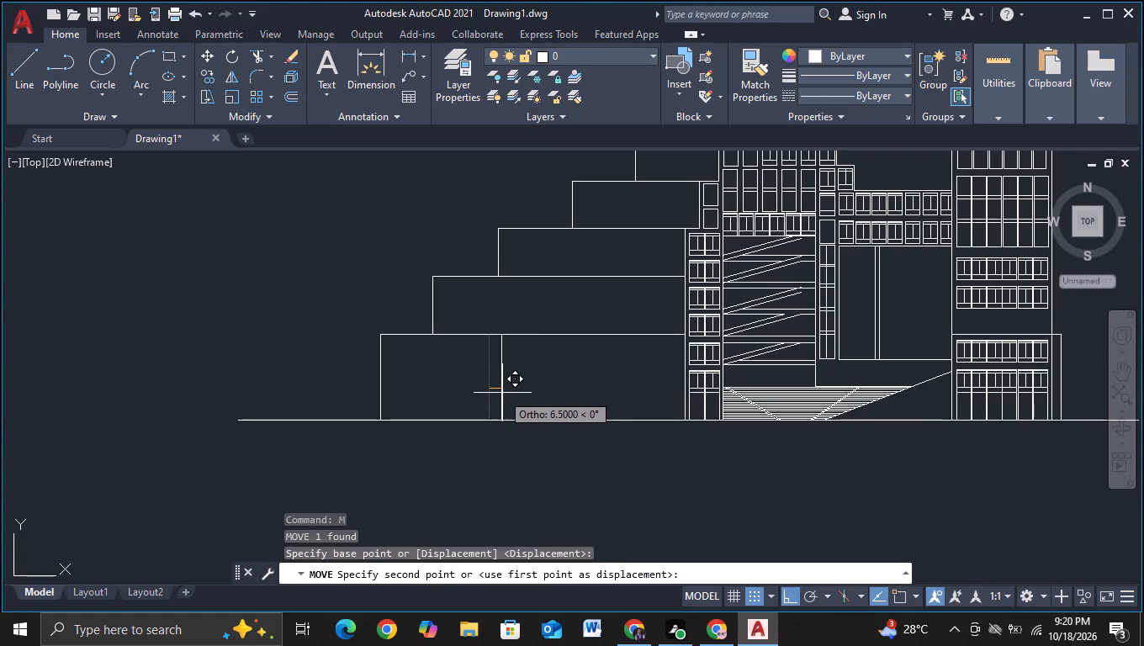
{"action": "left_click", "coordinate": [502, 393]}
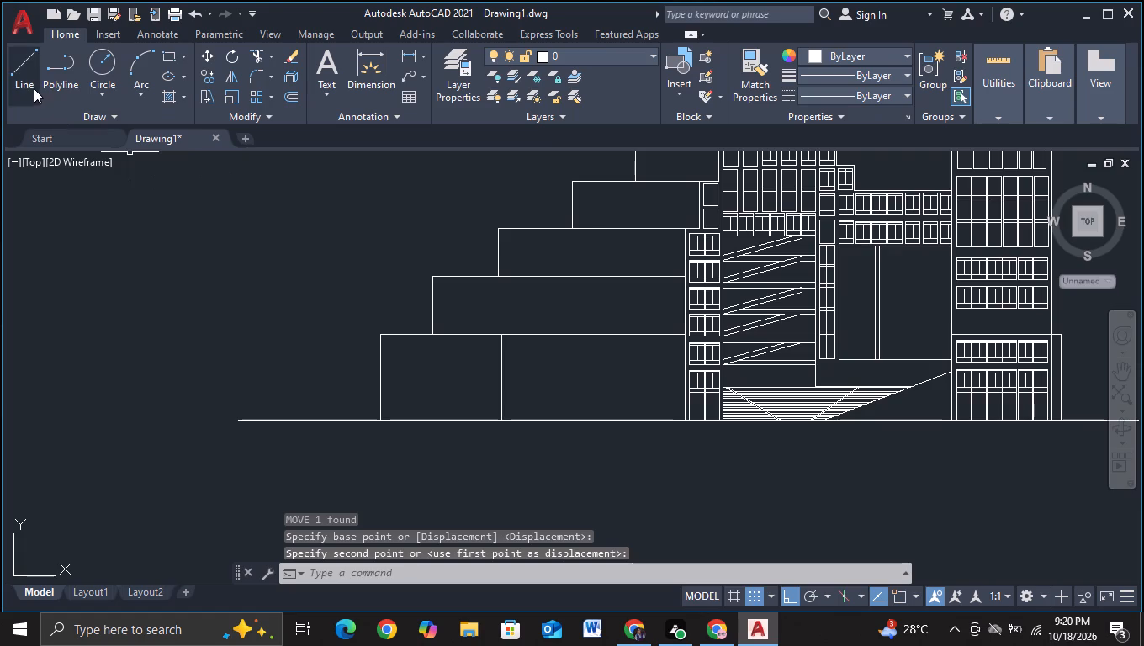
Draw a sloping line about 140 units long from the terrace's inner vertical line down past the window column, ending below the ground line.
{"action": "left_click", "coordinate": [31, 87]}
{"action": "scroll", "coordinate": [425, 422], "scroll_direction": "up", "scroll_amount": 1}
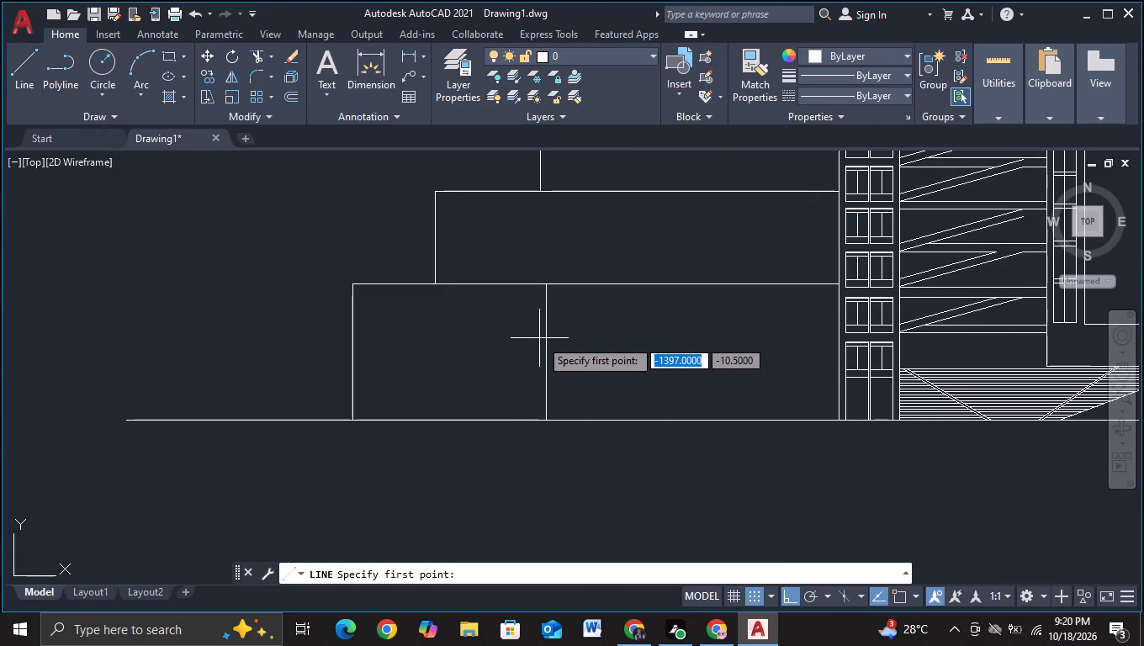
{"action": "key", "text": "F8"}
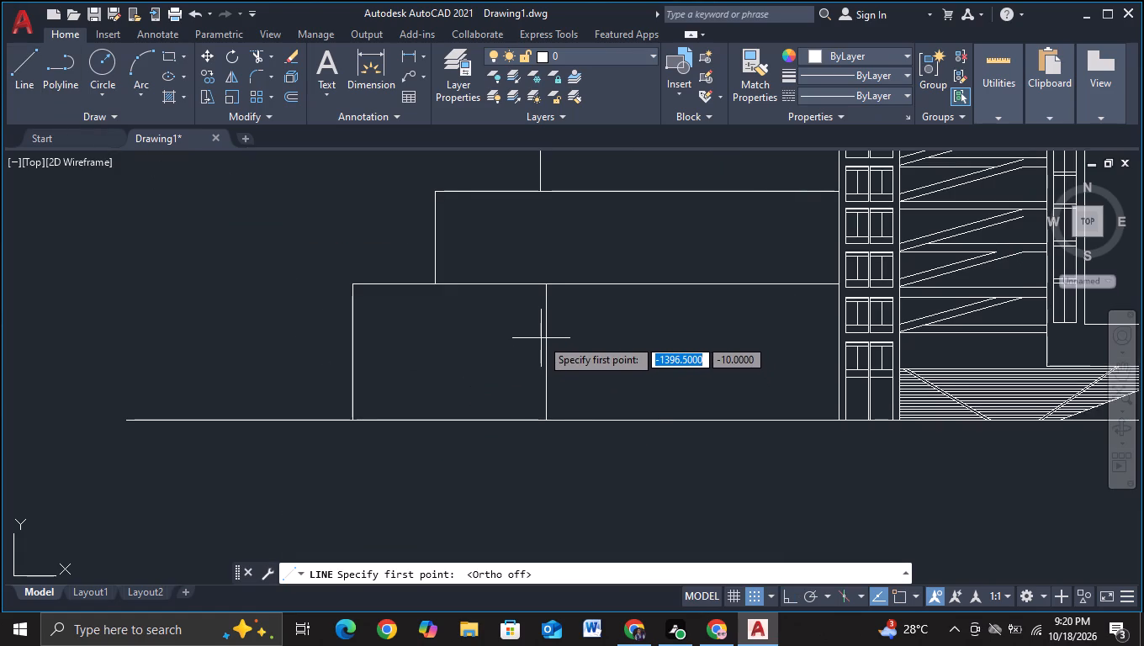
{"action": "left_click", "coordinate": [546, 336]}
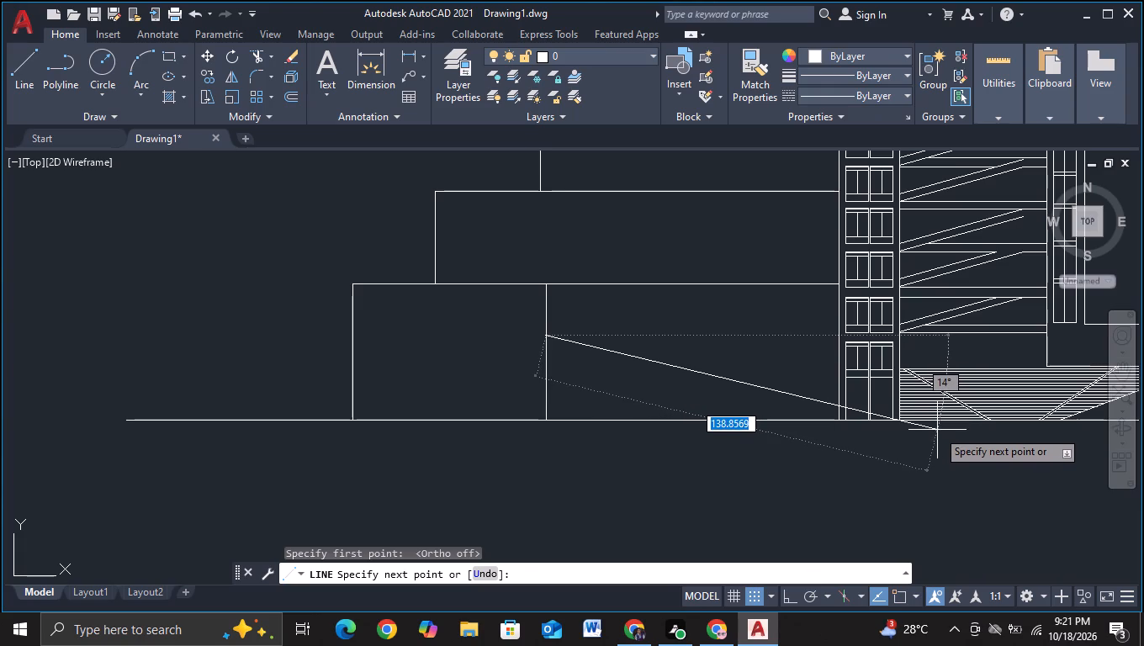
{"action": "scroll", "coordinate": [937, 430], "scroll_direction": "up", "scroll_amount": 2}
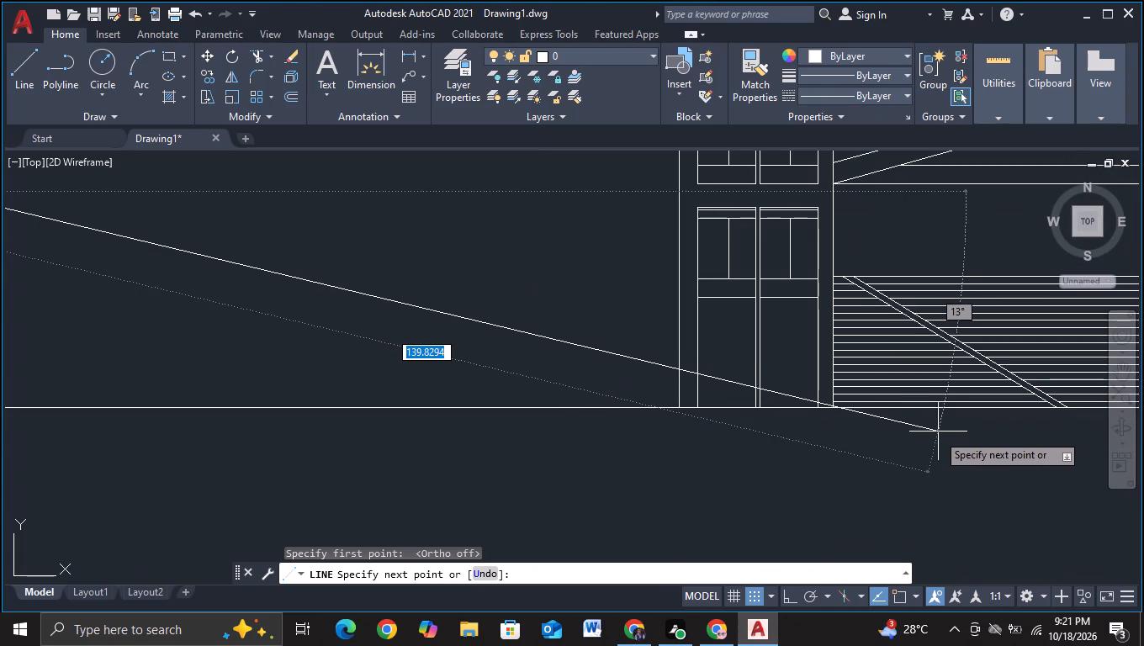
{"action": "left_click", "coordinate": [937, 435]}
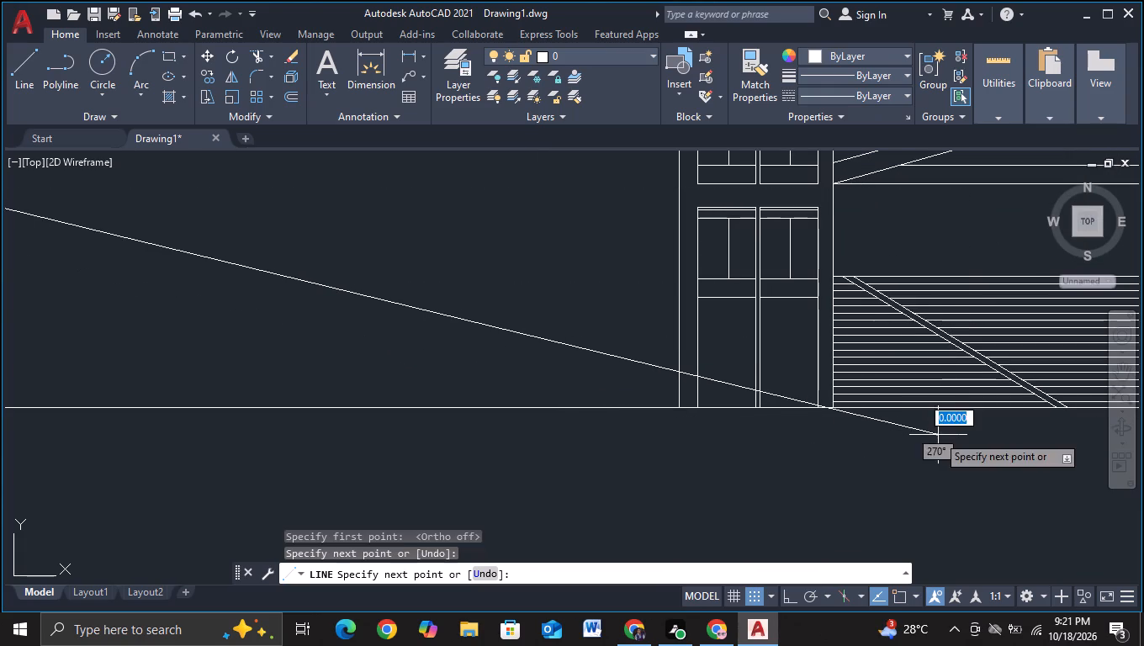
{"action": "key", "text": "Escape"}
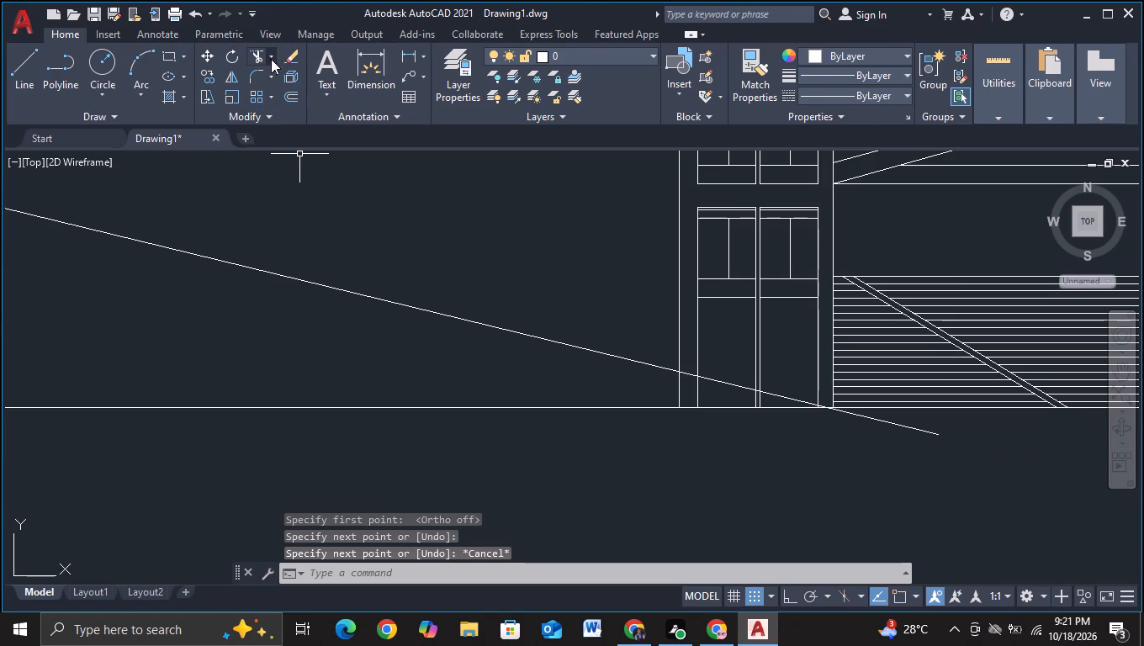
Trim the sloping line's tail below the ground line and the narrow window column's vertical lines beneath the slope.
{"action": "left_click", "coordinate": [257, 59]}
{"action": "left_click_drag", "start_coordinate": [898, 421], "coordinate": [824, 454]}
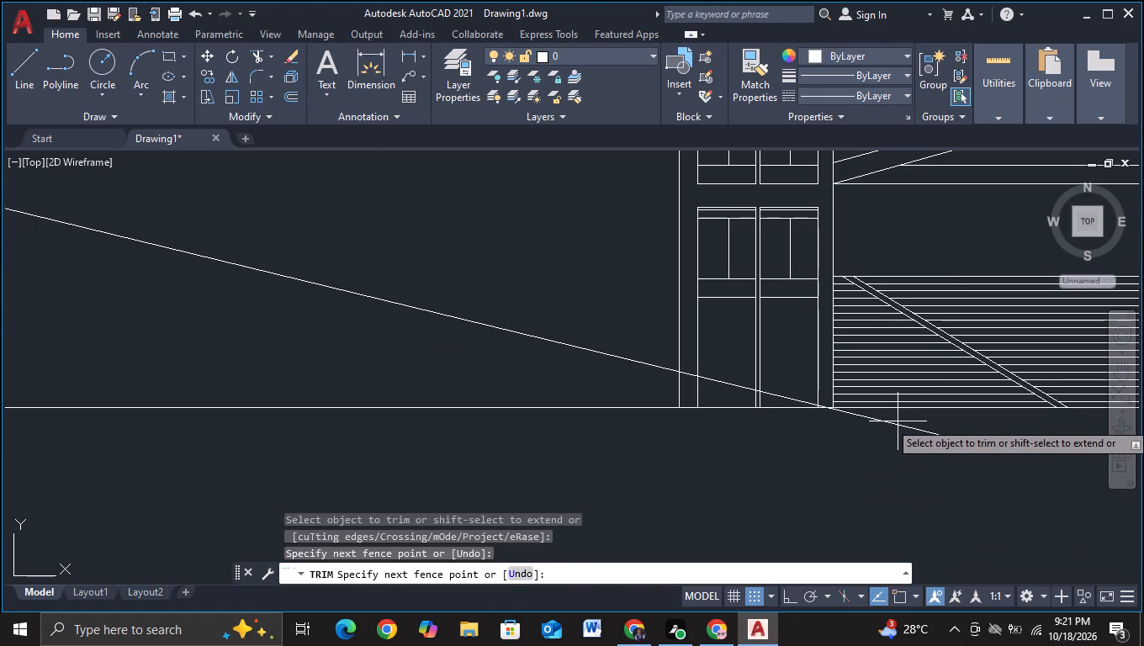
{"action": "left_click", "coordinate": [775, 453]}
{"action": "left_click_drag", "start_coordinate": [638, 384], "coordinate": [707, 398]}
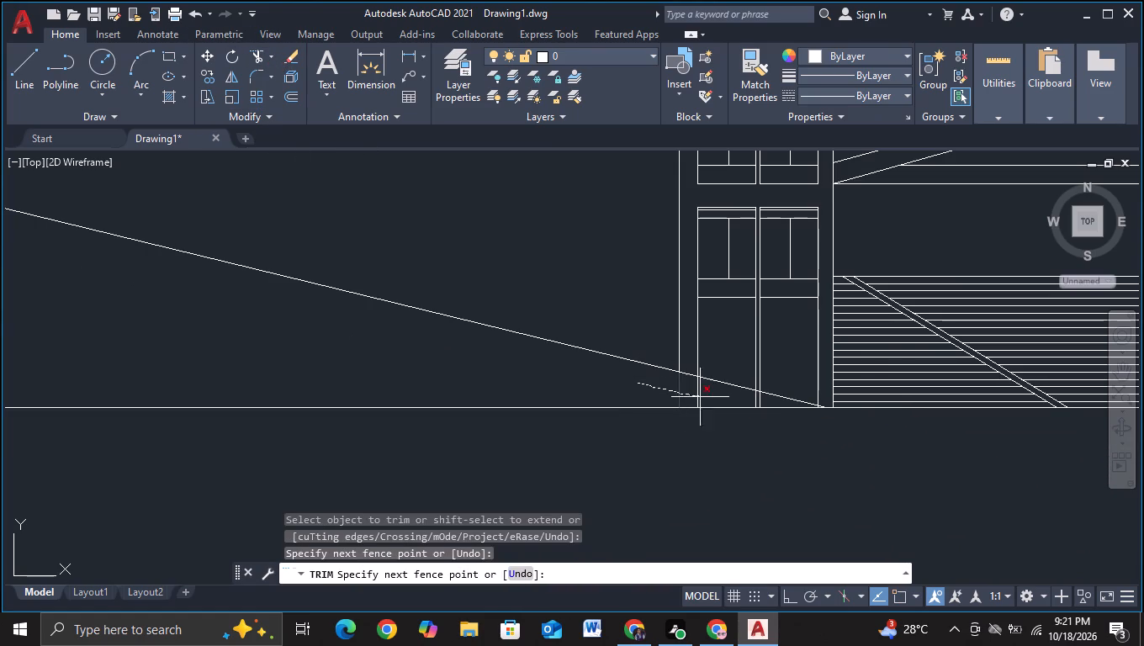
{"action": "left_click_drag", "start_coordinate": [707, 398], "coordinate": [767, 405]}
{"action": "scroll", "coordinate": [789, 403], "scroll_direction": "up", "scroll_amount": 3}
{"action": "left_click", "coordinate": [878, 410]}
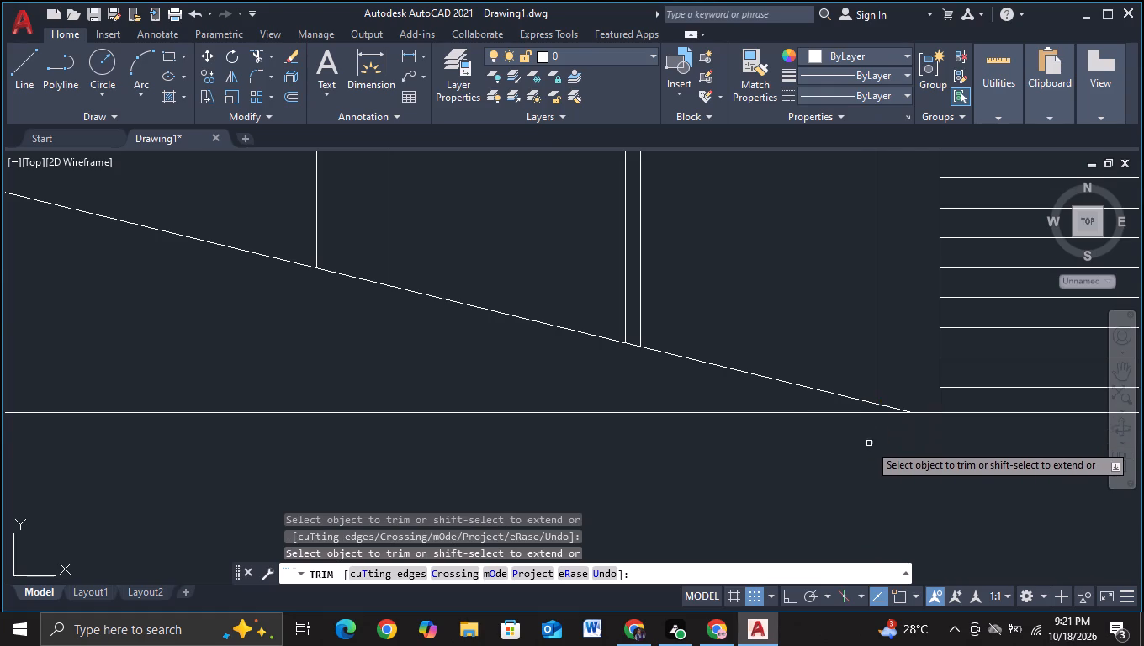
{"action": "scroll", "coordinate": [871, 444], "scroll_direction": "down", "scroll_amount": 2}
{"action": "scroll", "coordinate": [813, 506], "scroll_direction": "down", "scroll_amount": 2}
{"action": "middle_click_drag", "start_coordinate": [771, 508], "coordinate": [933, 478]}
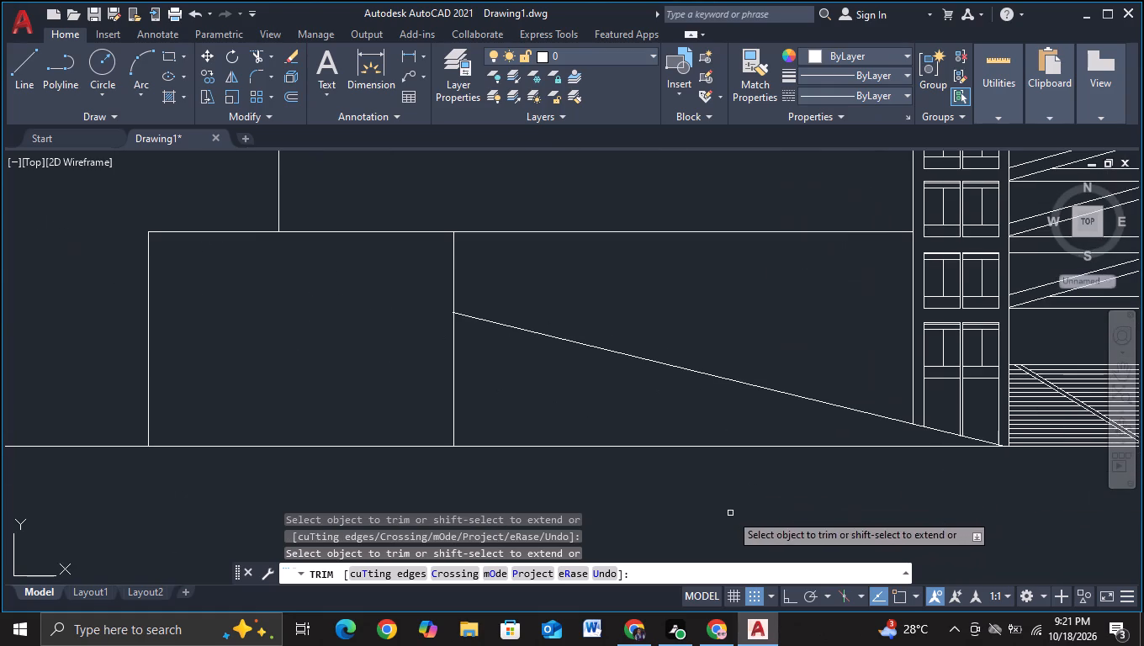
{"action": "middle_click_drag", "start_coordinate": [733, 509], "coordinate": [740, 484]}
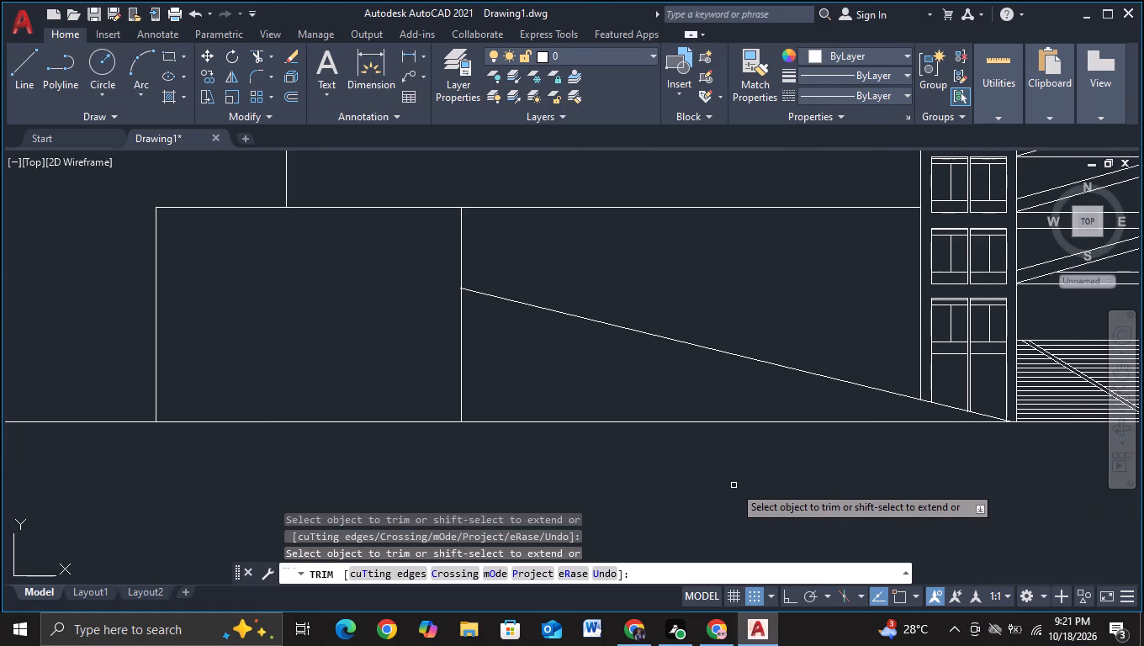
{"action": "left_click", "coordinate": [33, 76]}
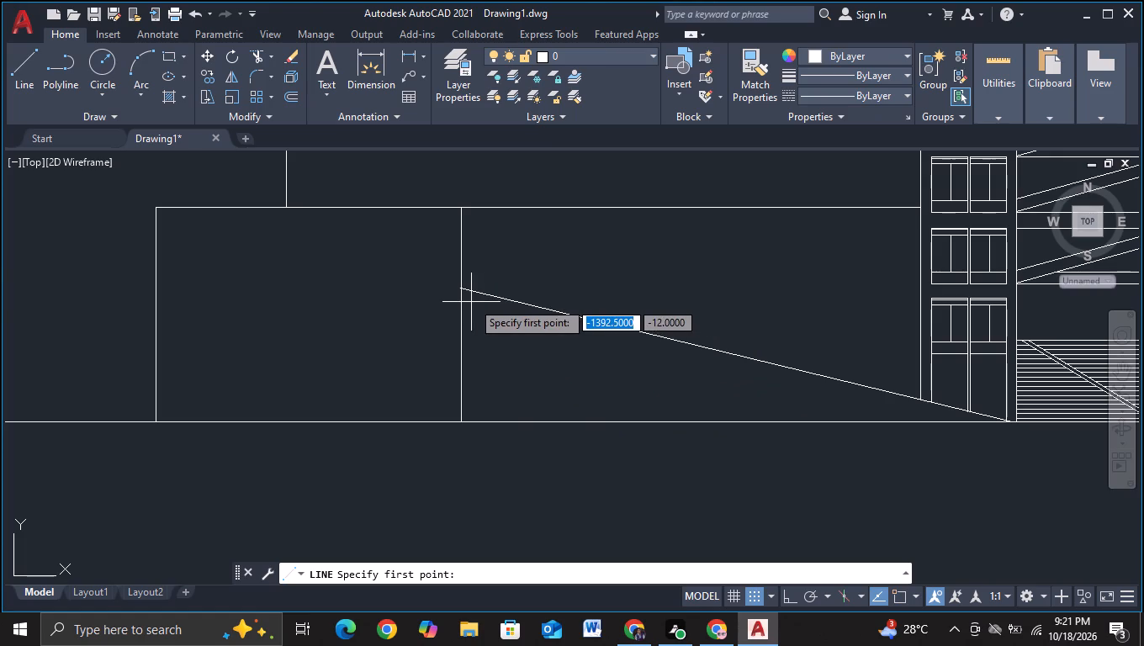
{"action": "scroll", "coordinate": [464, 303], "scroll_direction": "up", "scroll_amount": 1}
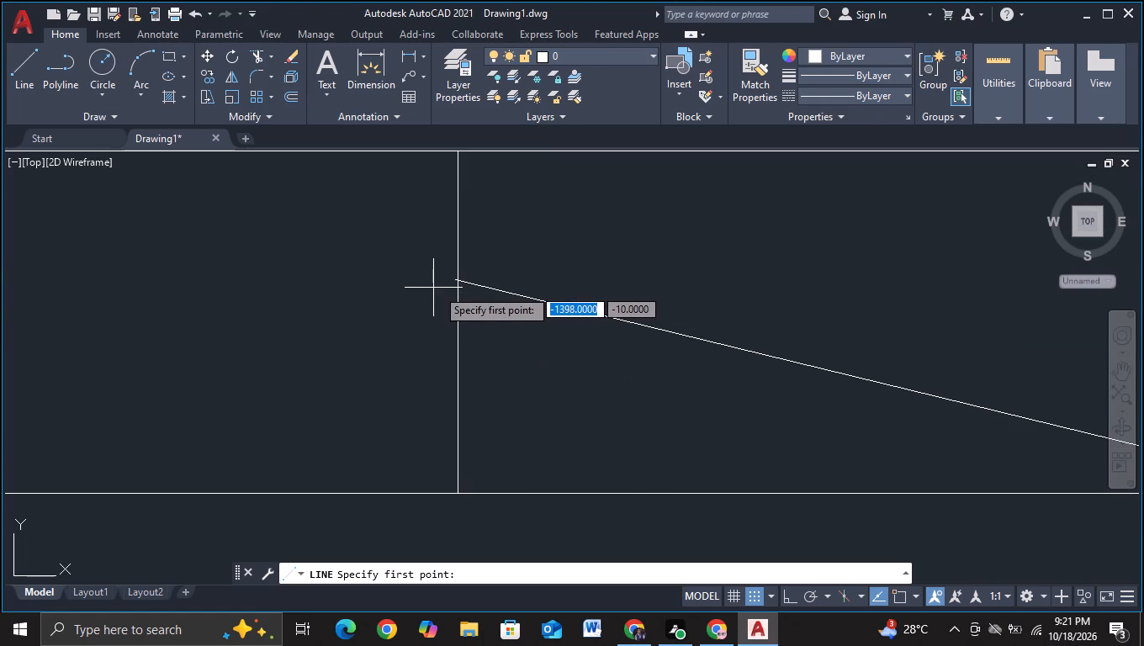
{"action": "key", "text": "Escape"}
Trim the sloping line's tiny overshoot past the inner vertical line at its upper end.
{"action": "left_click", "coordinate": [258, 65]}
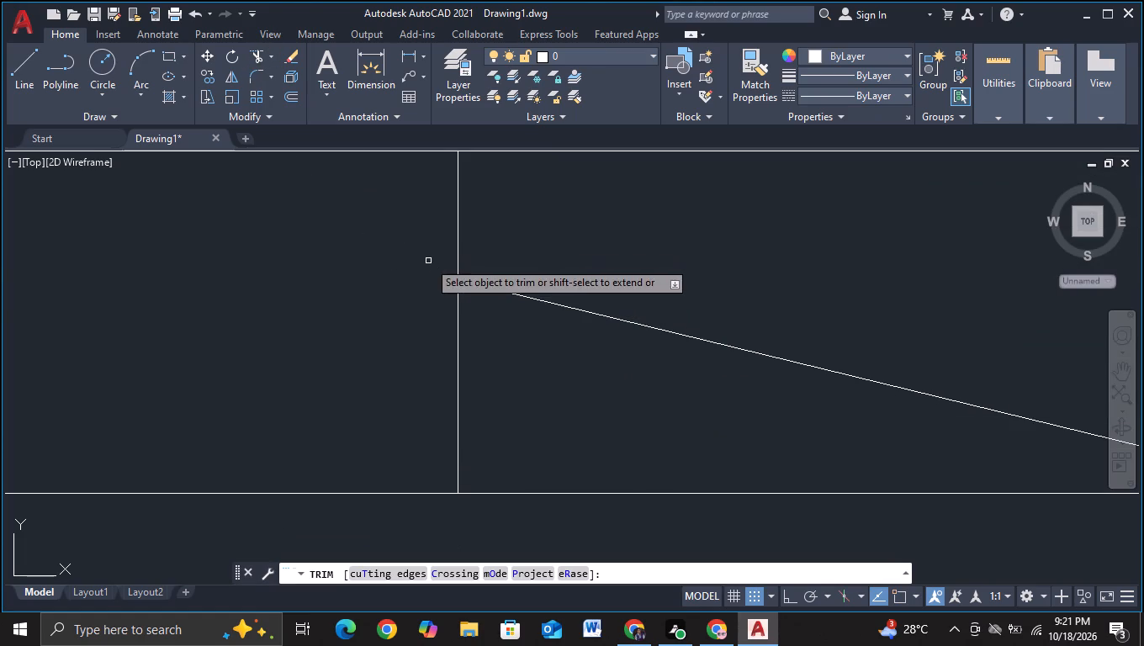
{"action": "left_click", "coordinate": [453, 282]}
{"action": "key", "text": "Escape"}
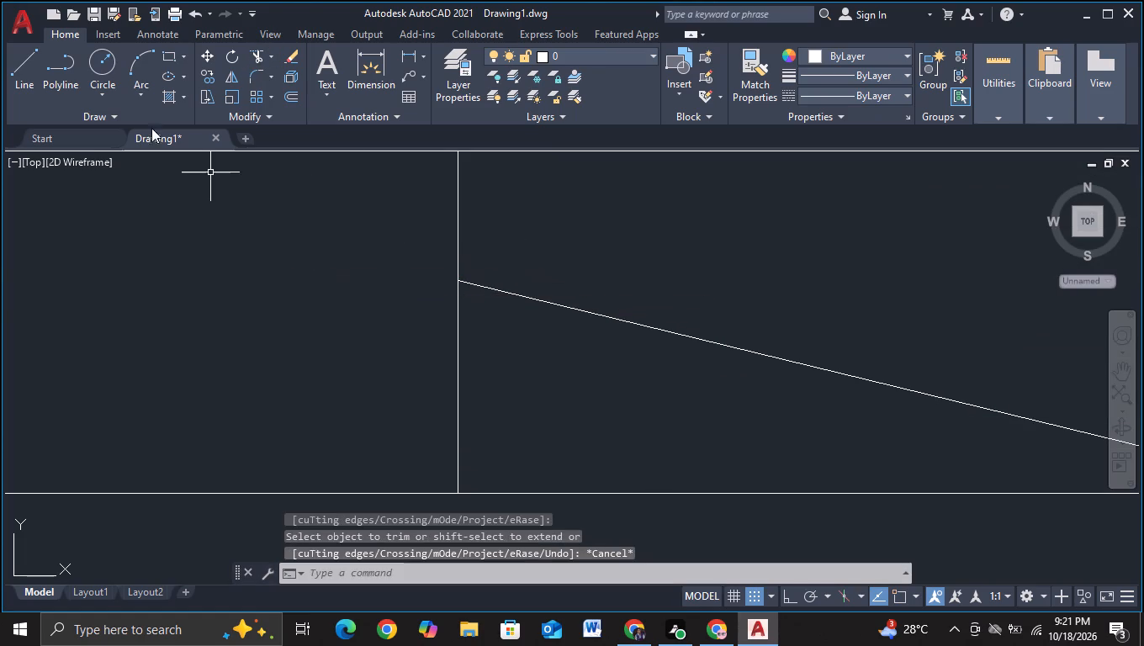
Draw a second sloping line about 132 units long just beneath the first, from the inner vertical line to below the ground line.
{"action": "left_click", "coordinate": [40, 94]}
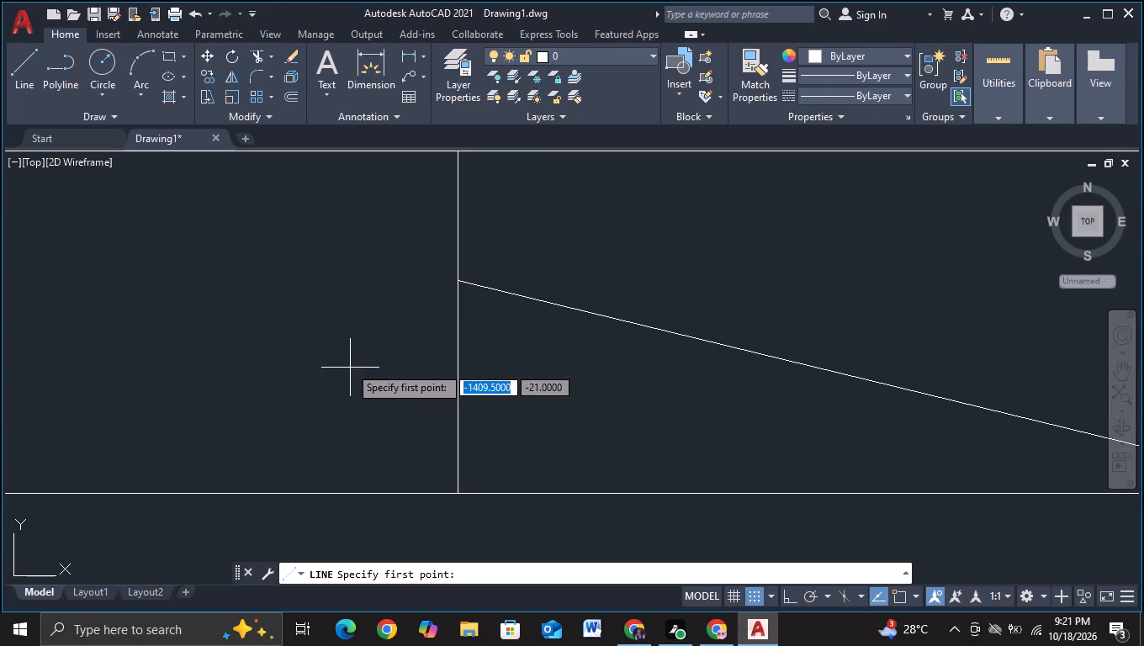
{"action": "left_click", "coordinate": [458, 288]}
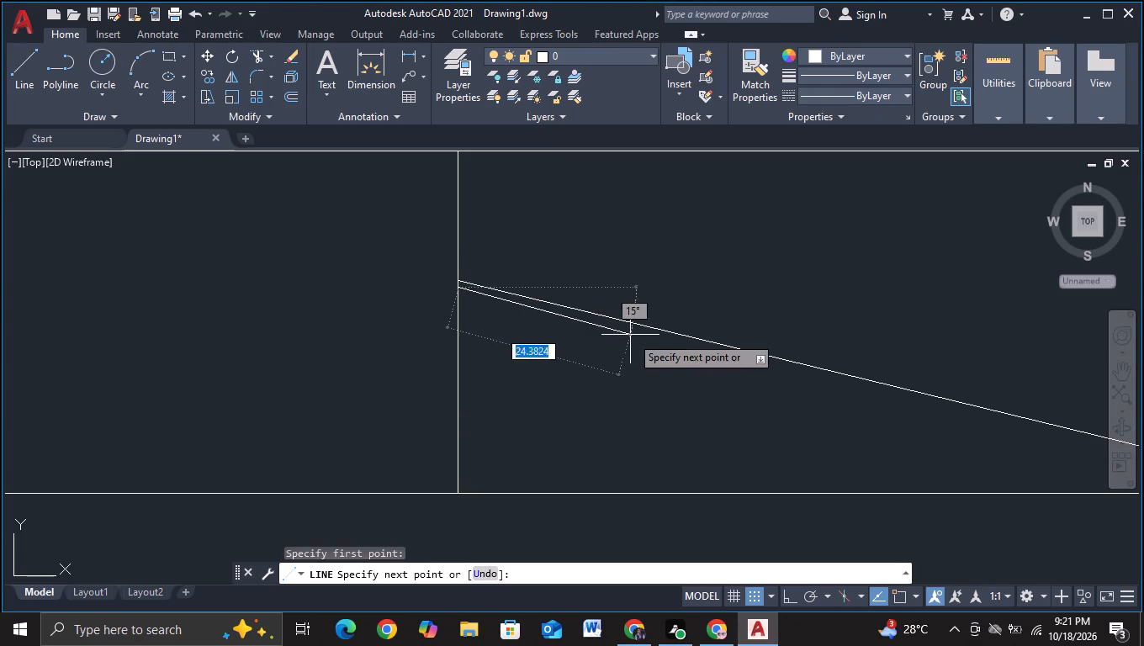
{"action": "middle_click_drag", "start_coordinate": [797, 373], "coordinate": [122, 310]}
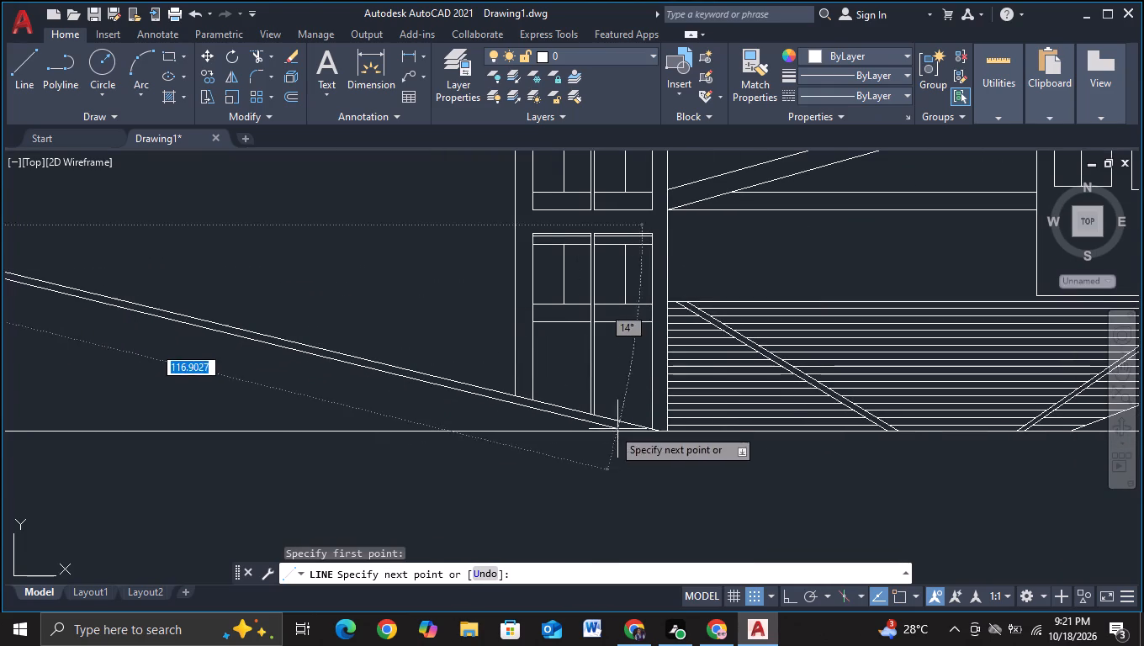
{"action": "left_click", "coordinate": [719, 452]}
{"action": "key", "text": "Escape"}
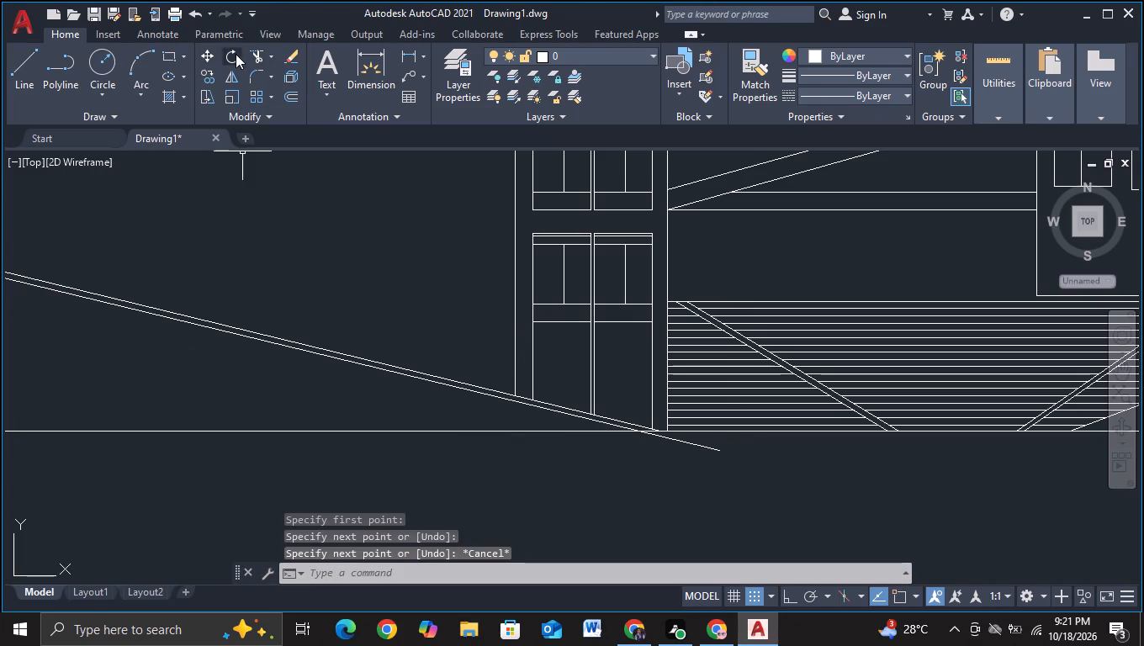
Trim the second sloping line's tail below the ground line.
{"action": "left_click", "coordinate": [257, 56]}
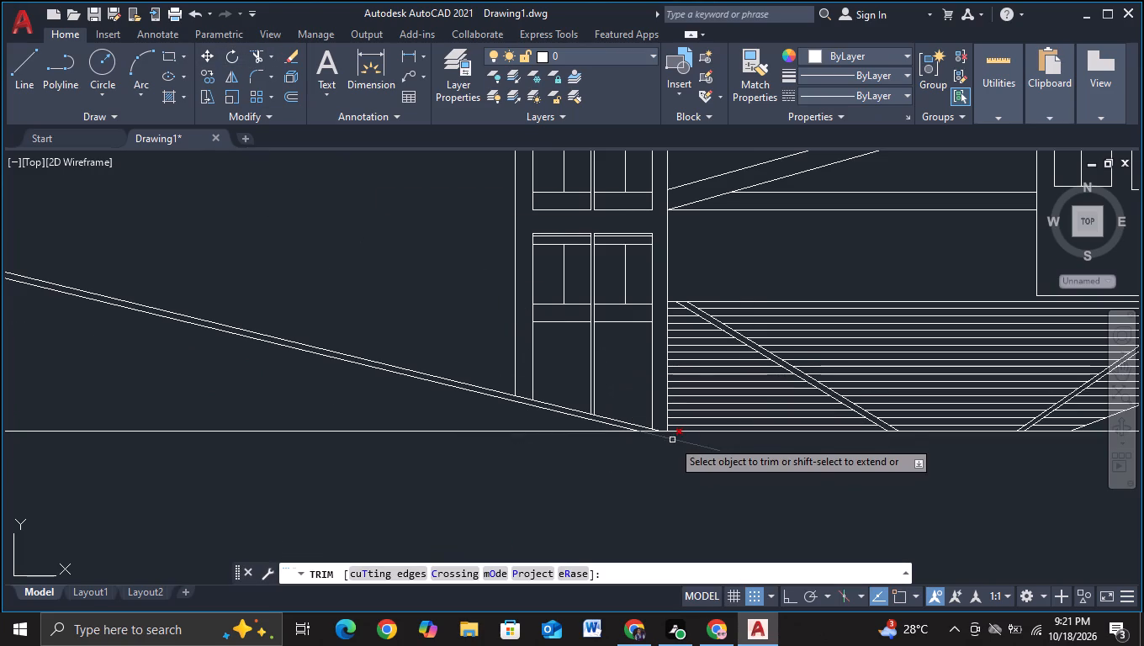
{"action": "left_click", "coordinate": [672, 440]}
{"action": "scroll", "coordinate": [655, 462], "scroll_direction": "down", "scroll_amount": 2}
{"action": "middle_click_drag", "start_coordinate": [567, 493], "coordinate": [690, 488]}
{"action": "key", "text": "Escape"}
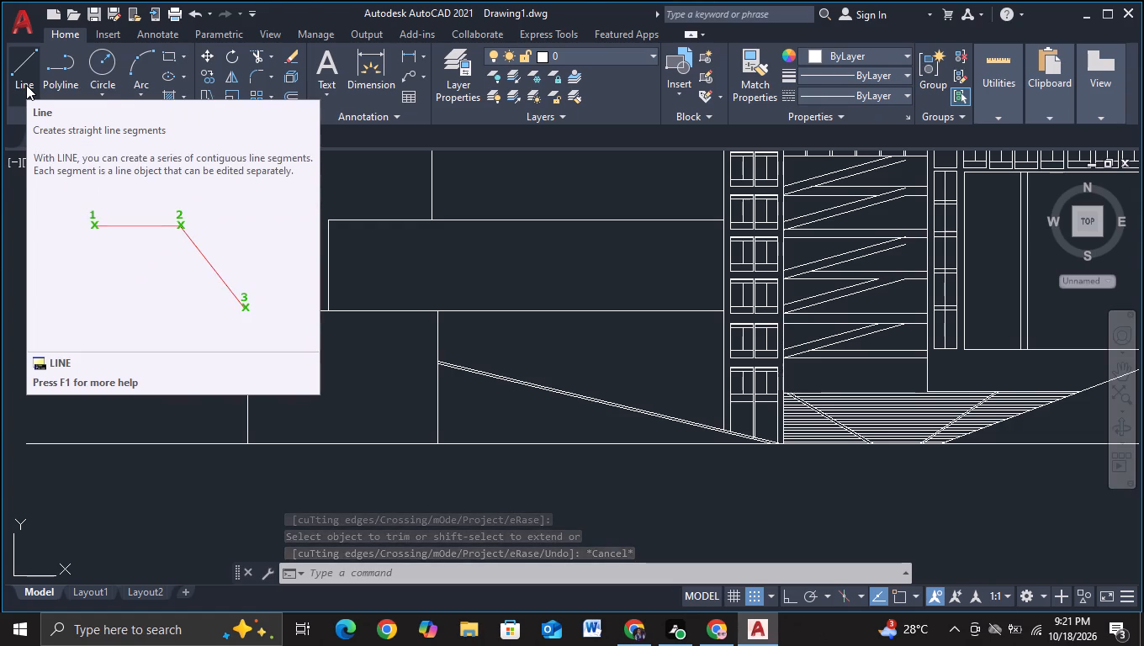
Draw a short third sloping line about 31 units long at 14° from the inner vertical line, just beneath the double slope.
{"action": "left_click", "coordinate": [26, 85]}
{"action": "scroll", "coordinate": [306, 328], "scroll_direction": "up", "scroll_amount": 2}
{"action": "middle_click_drag", "start_coordinate": [463, 484], "coordinate": [240, 352]}
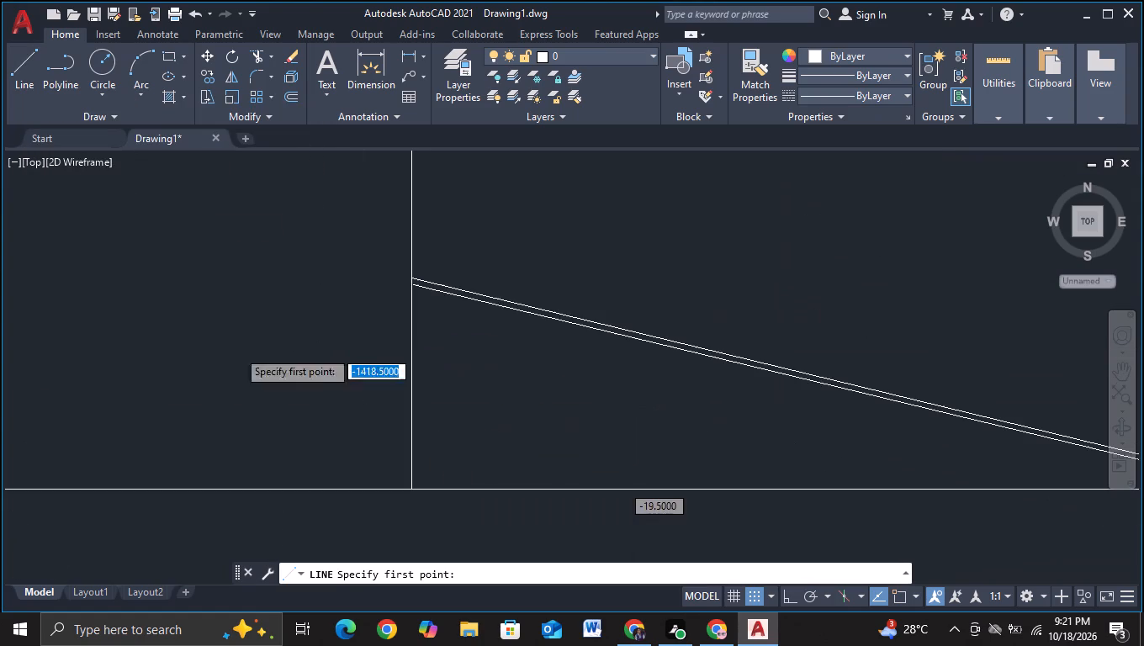
{"action": "left_click", "coordinate": [411, 294]}
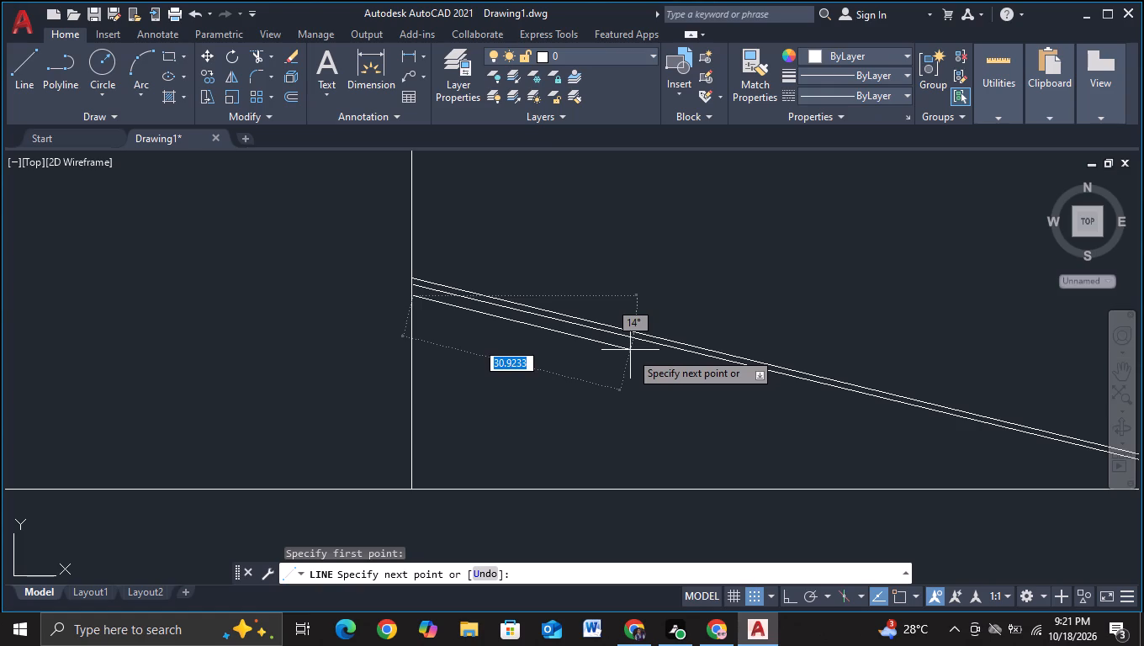
{"action": "left_click", "coordinate": [633, 351]}
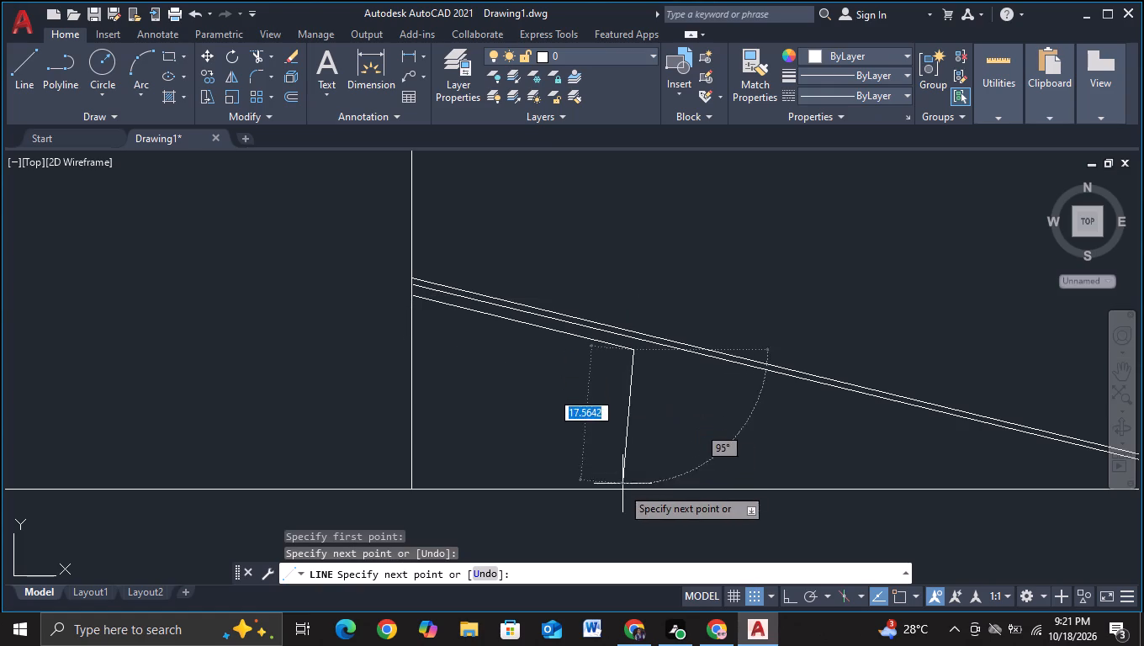
{"action": "key", "text": "F8"}
{"action": "left_click", "coordinate": [633, 500]}
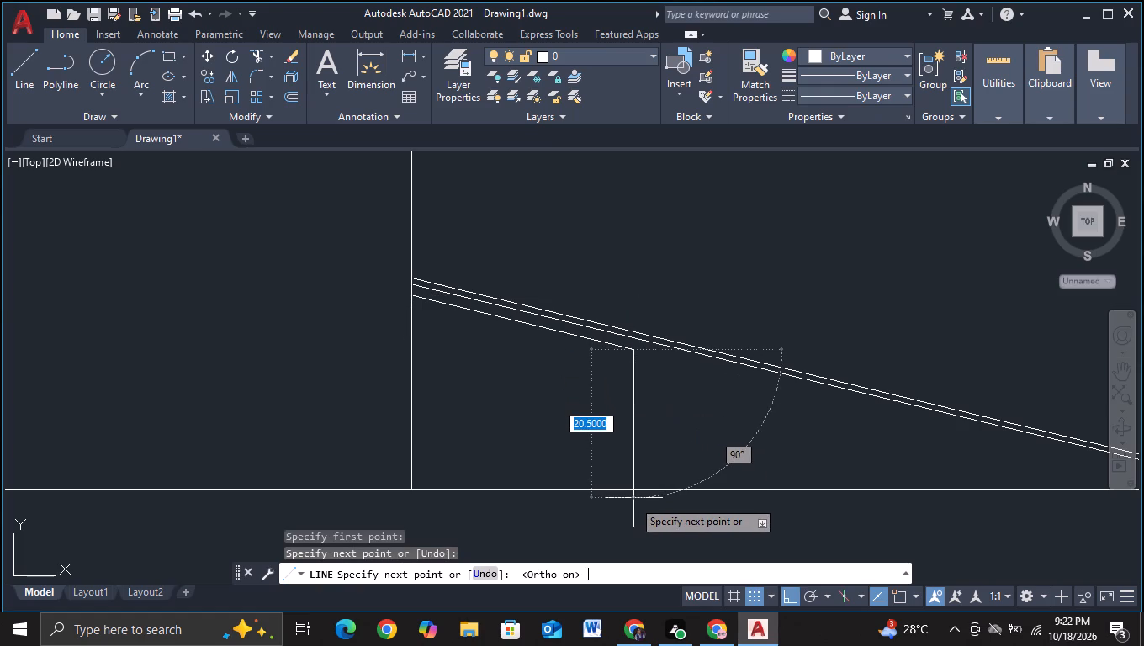
{"action": "key", "text": "Escape"}
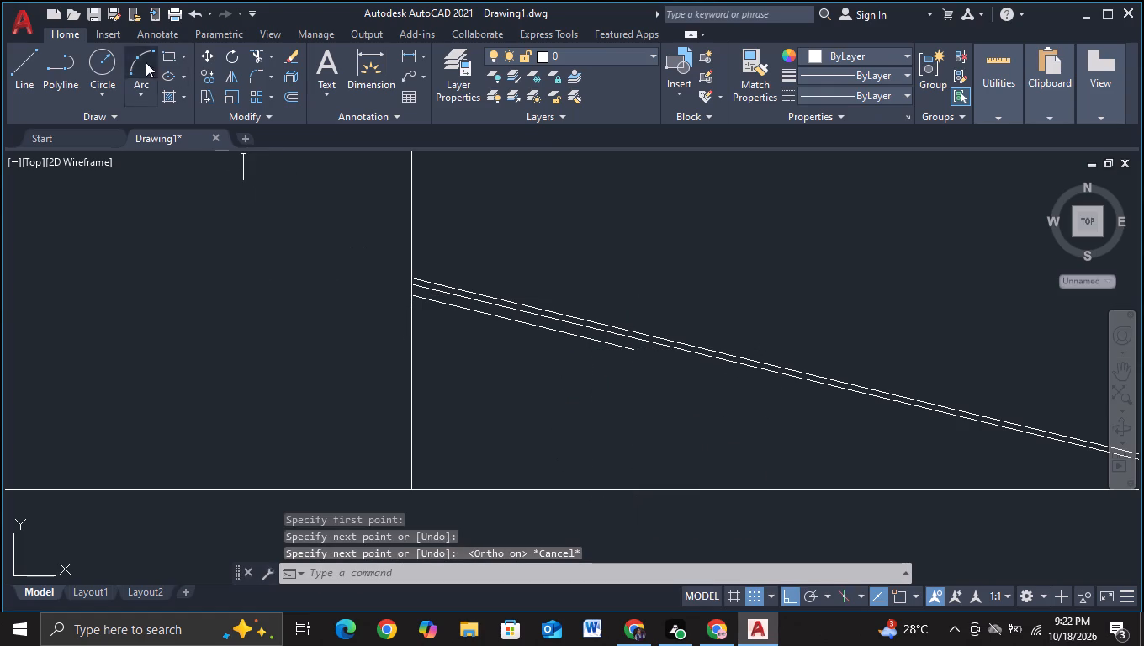
Draw a vertical line from the short third sloping line's lower end down past the ground line, with object snap on.
{"action": "left_click", "coordinate": [133, 61]}
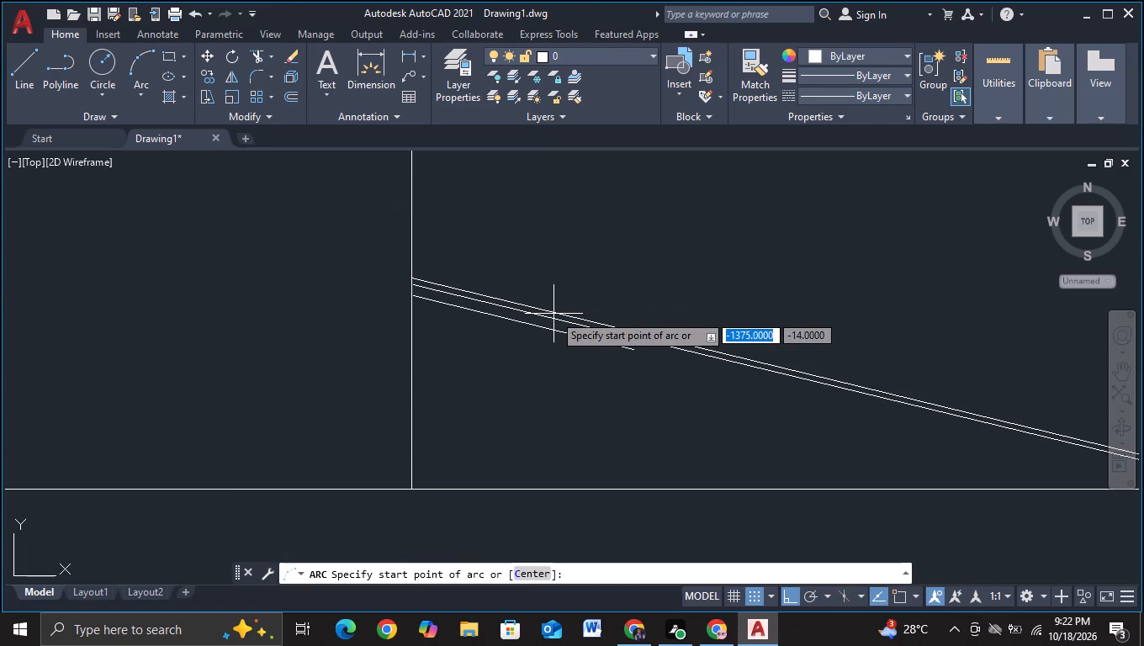
{"action": "key", "text": "Escape"}
{"action": "left_click", "coordinate": [21, 83]}
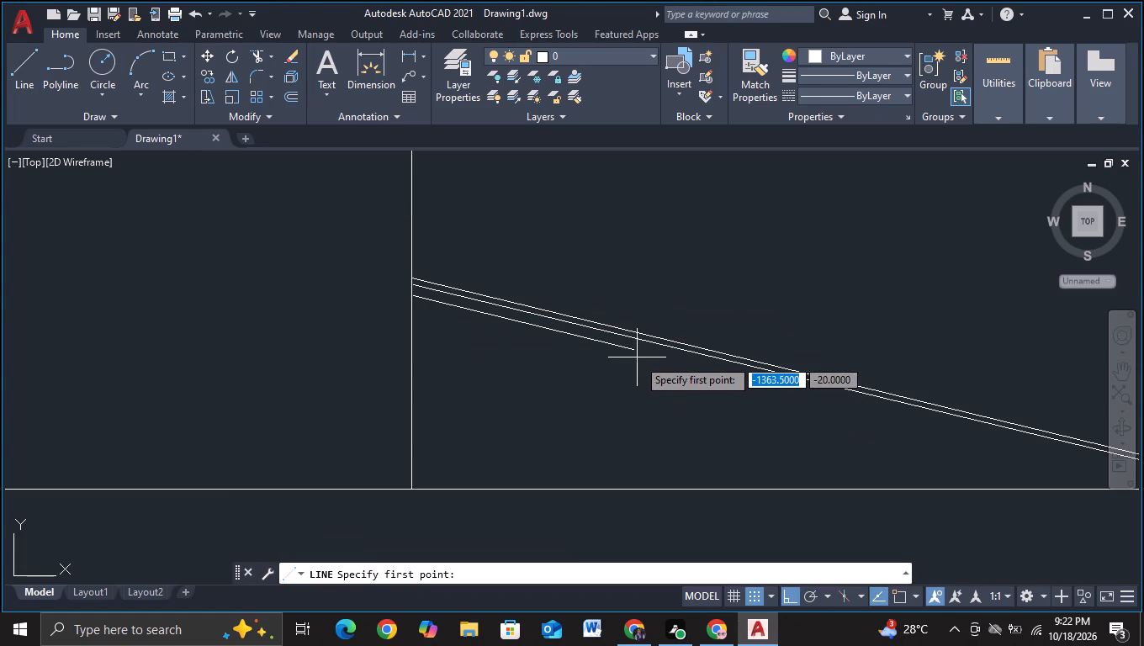
{"action": "key", "text": "F3"}
{"action": "left_click", "coordinate": [637, 354]}
{"action": "middle_click_drag", "start_coordinate": [617, 490], "coordinate": [593, 361]}
{"action": "left_click", "coordinate": [617, 426]}
{"action": "key", "text": "Escape"}
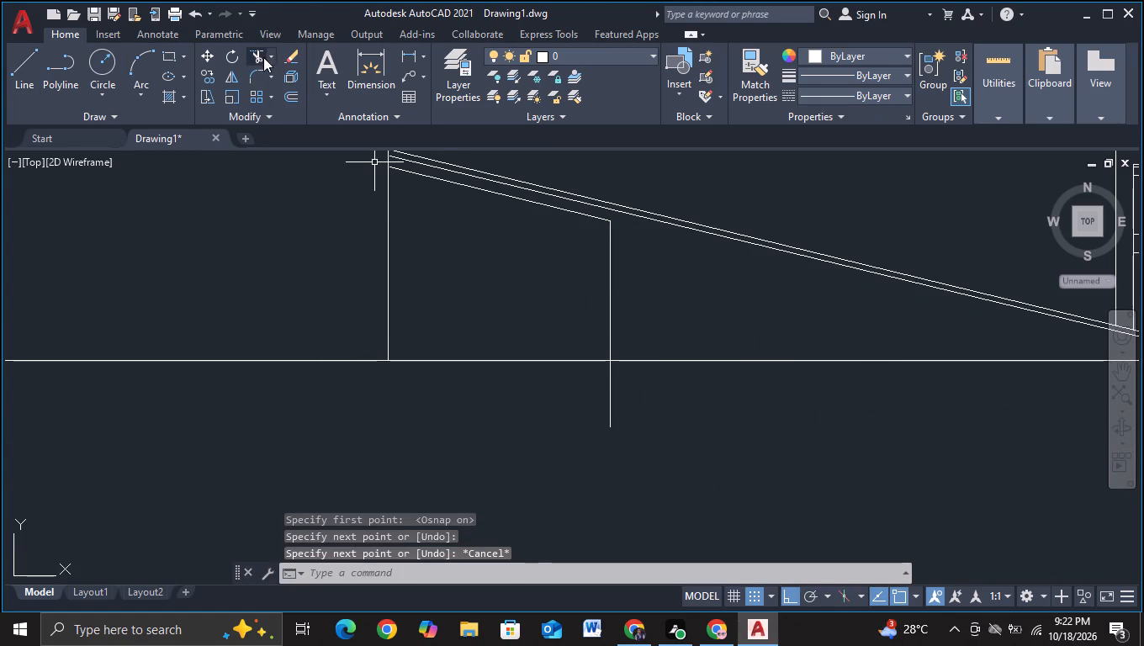
Trim the new vertical line's tail below the ground line.
{"action": "left_click", "coordinate": [252, 57]}
{"action": "left_click_drag", "start_coordinate": [526, 402], "coordinate": [626, 405]}
{"action": "key", "text": "Escape"}
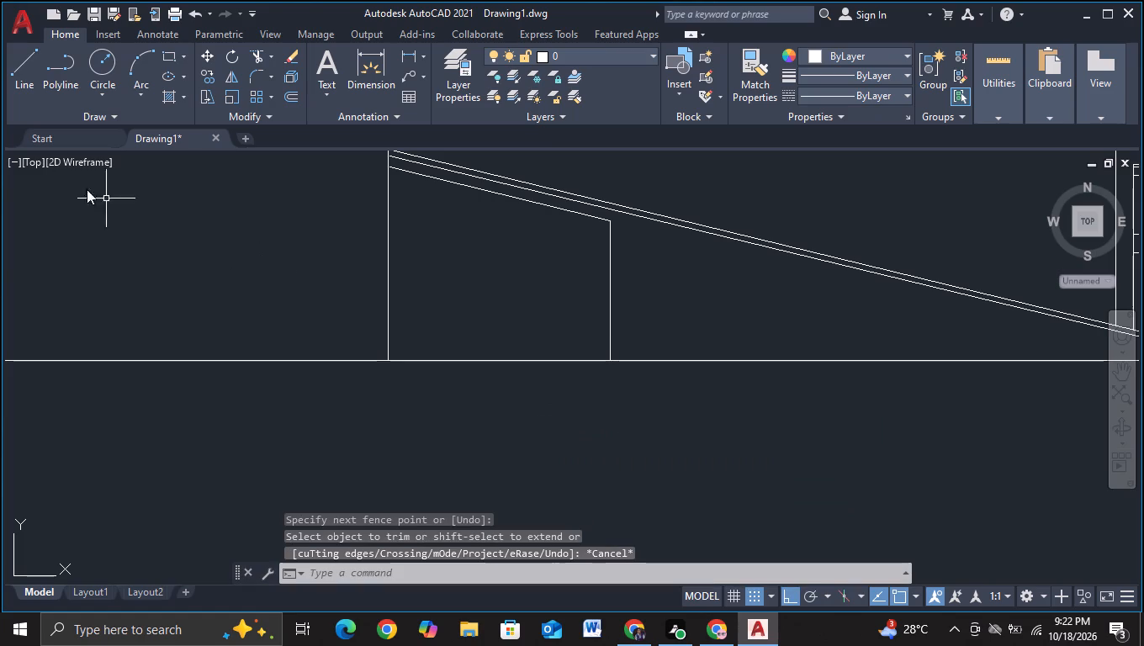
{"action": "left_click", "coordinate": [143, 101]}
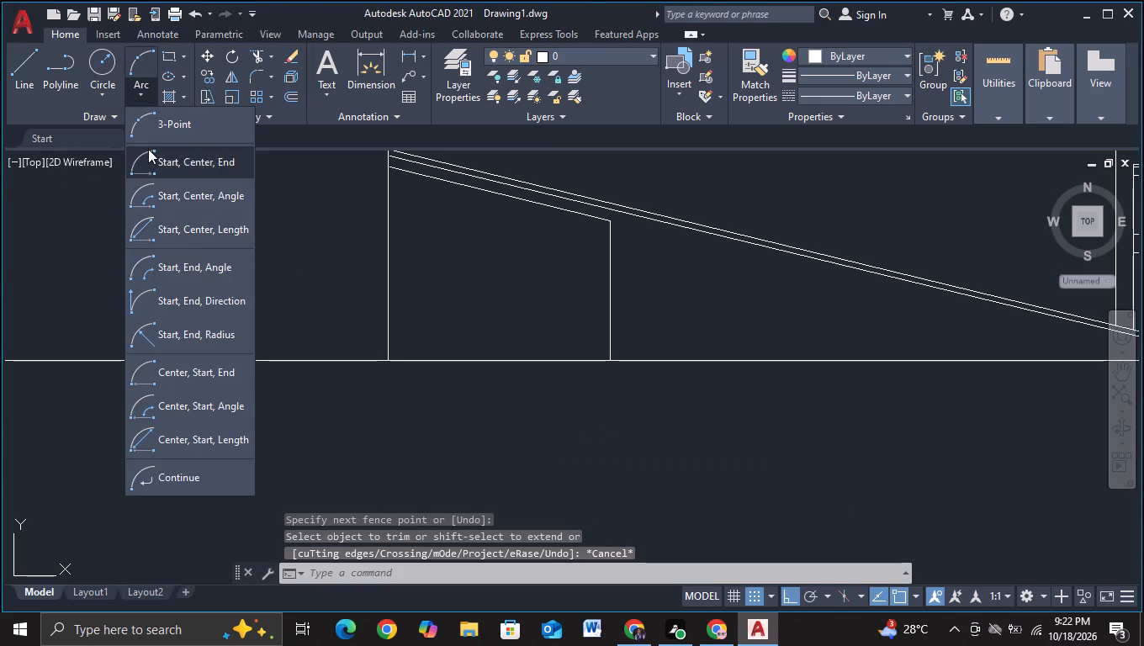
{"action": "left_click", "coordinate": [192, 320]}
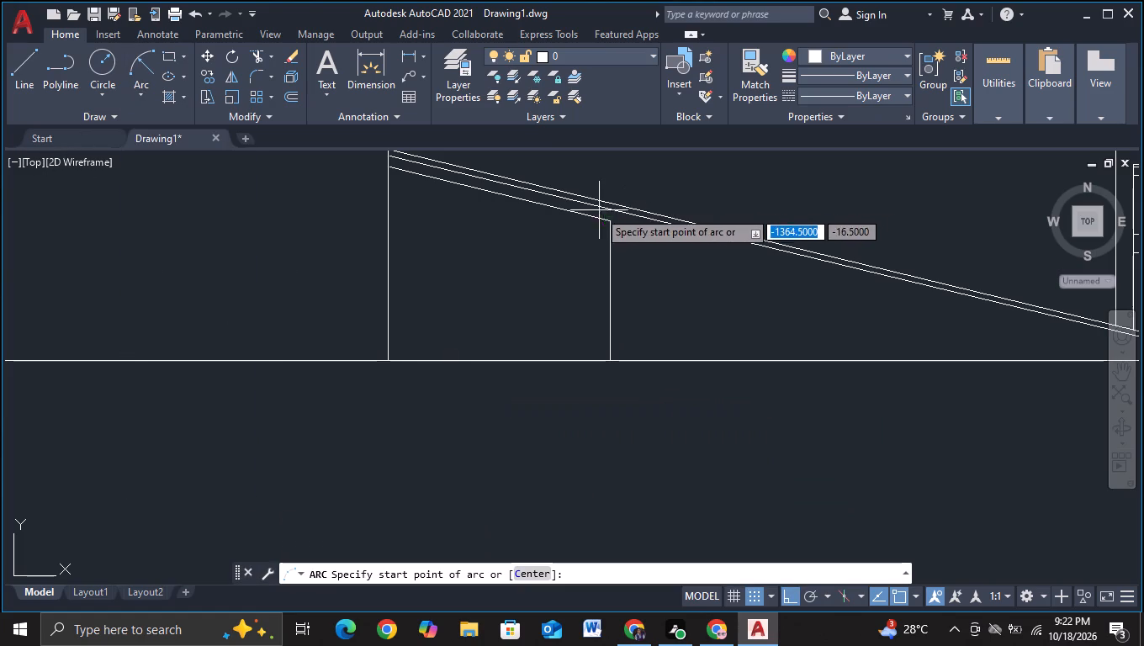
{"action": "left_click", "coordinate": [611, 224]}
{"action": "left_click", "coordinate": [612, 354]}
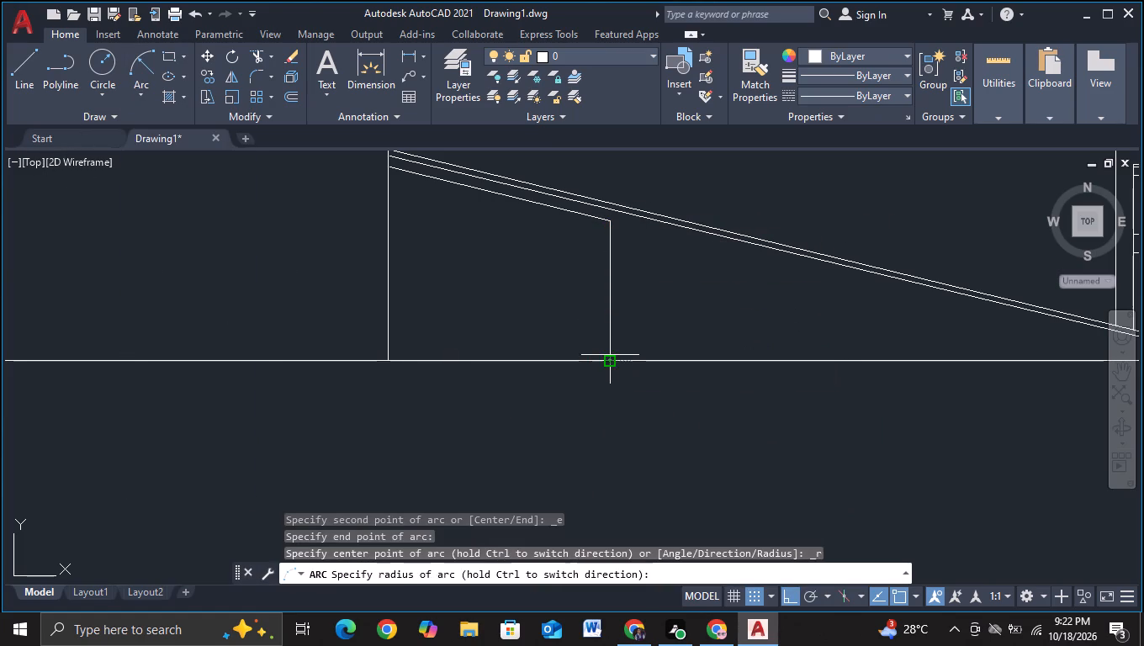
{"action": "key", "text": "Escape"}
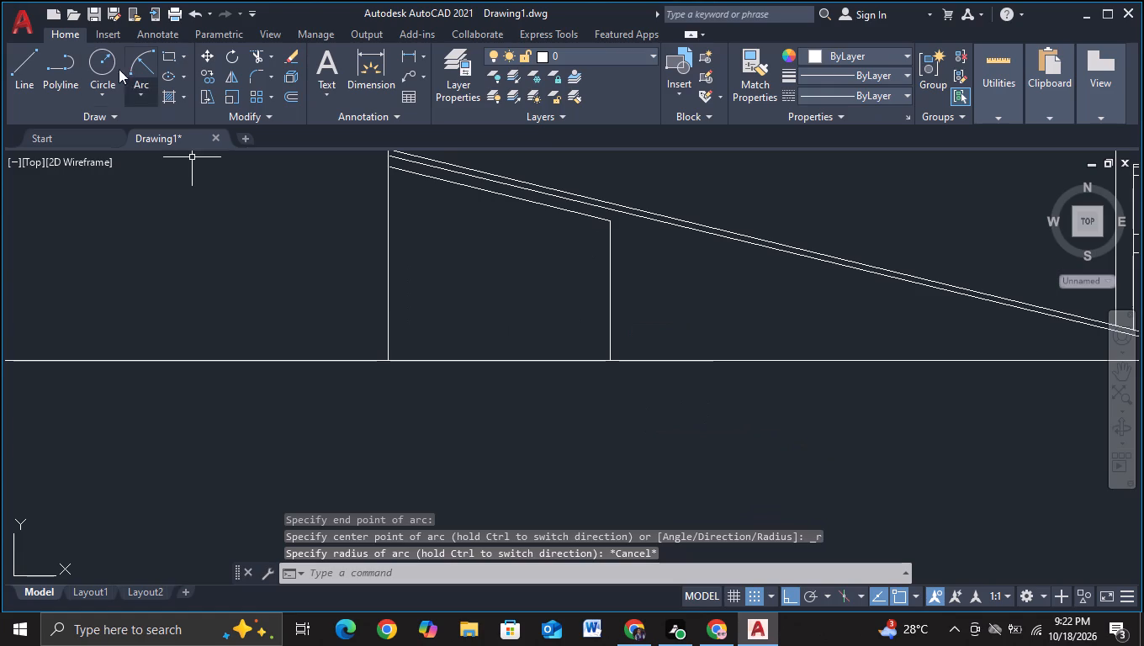
Draw a Start, End, Radius arc of about 23 units radius from the vertical line's foot to its top, bulging away from the inner vertical line.
{"action": "left_click", "coordinate": [127, 60]}
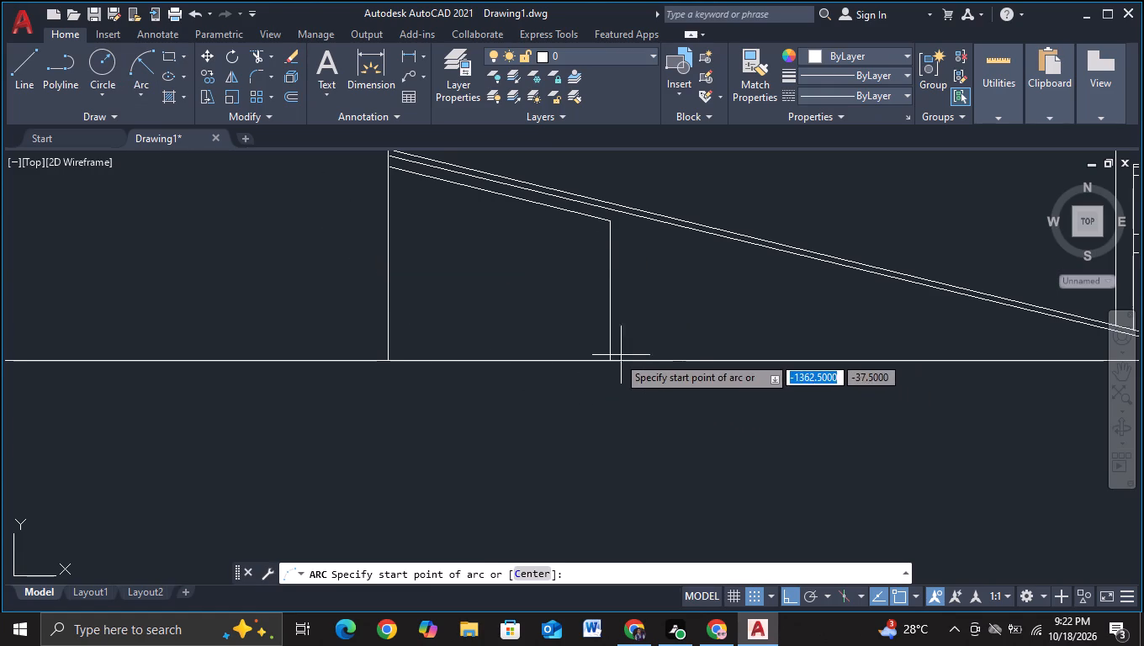
{"action": "left_click", "coordinate": [610, 356]}
{"action": "left_click", "coordinate": [608, 218]}
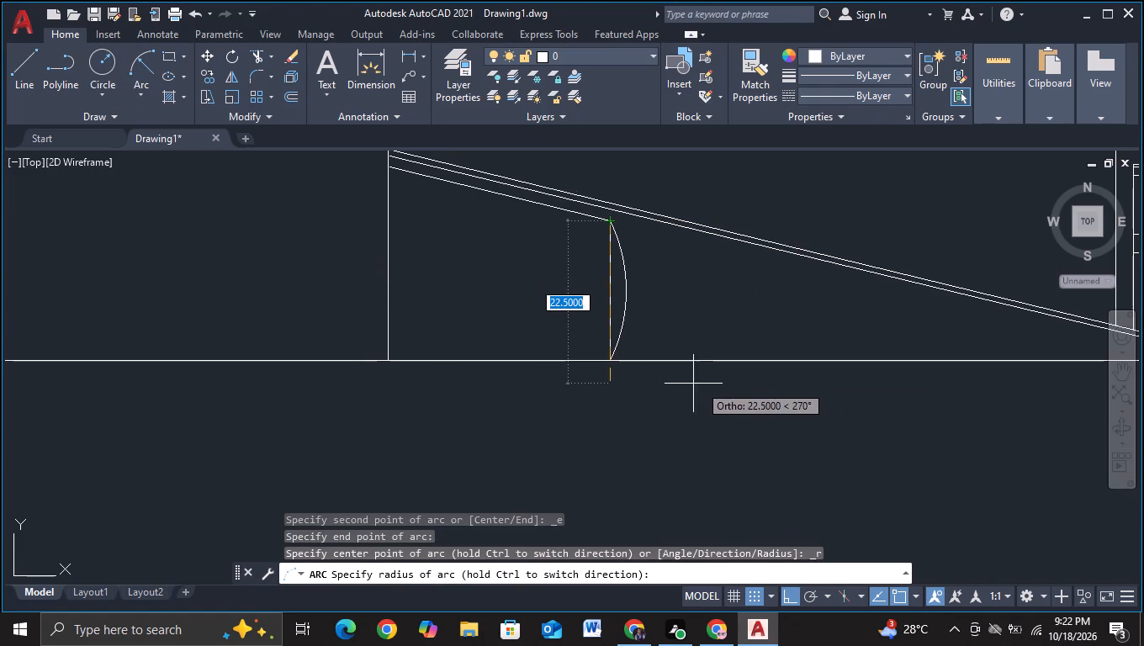
{"action": "left_click", "coordinate": [657, 389]}
{"action": "key", "text": "Escape"}
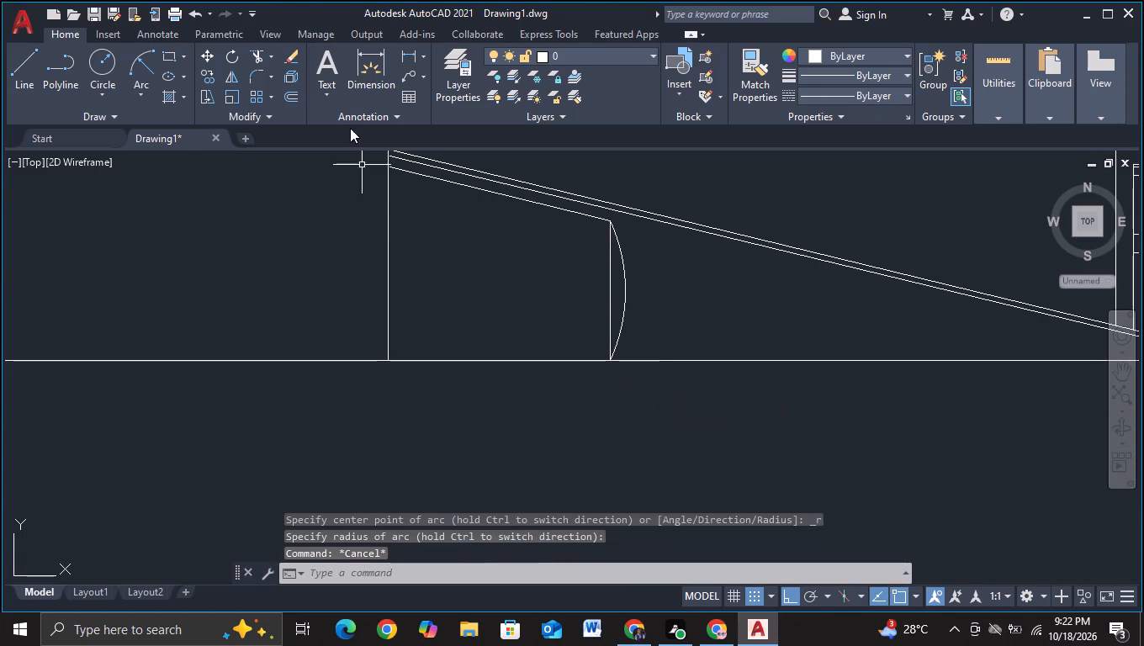
Trim away the straight vertical line joining the arc's two ends.
{"action": "left_click", "coordinate": [252, 55]}
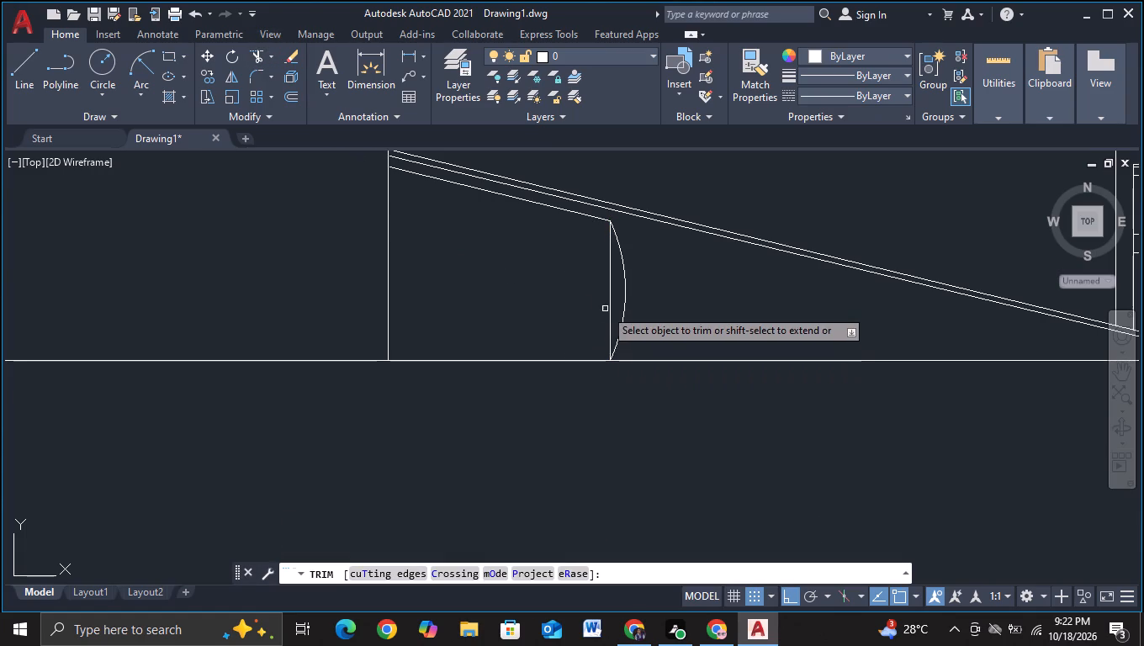
{"action": "left_click", "coordinate": [612, 306]}
{"action": "scroll", "coordinate": [518, 394], "scroll_direction": "down", "scroll_amount": 2}
{"action": "middle_click_drag", "start_coordinate": [511, 426], "coordinate": [519, 390]}
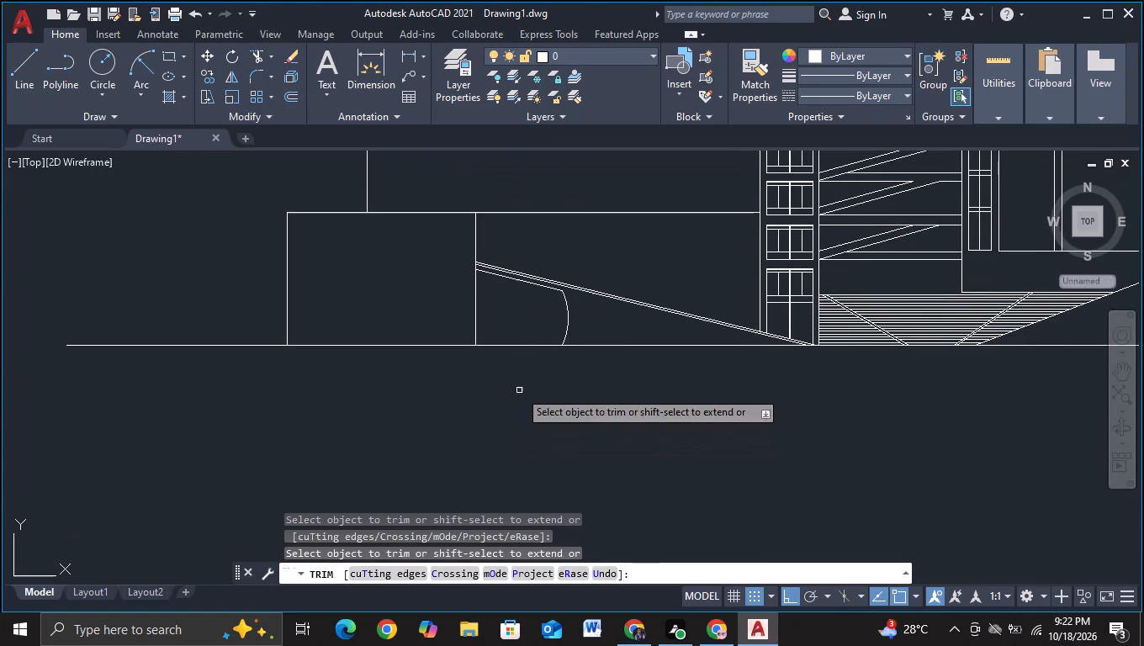
{"action": "key", "text": "Escape"}
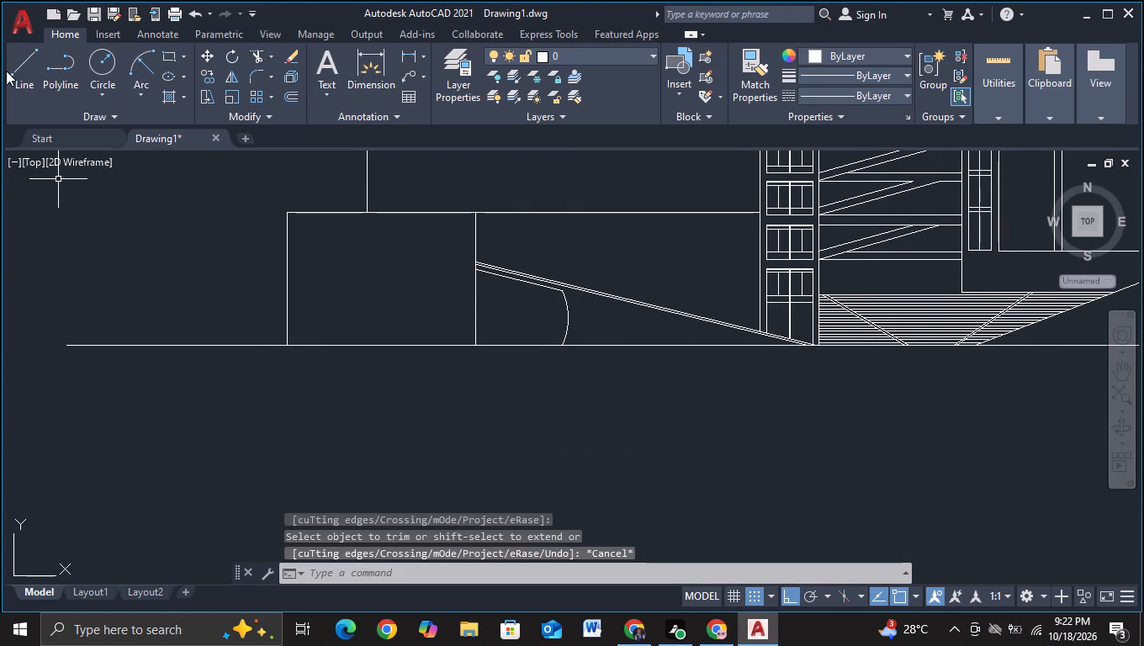
Draw a horizontal line from the arc's top end across and past the inner vertical line.
{"action": "left_click", "coordinate": [19, 73]}
{"action": "scroll", "coordinate": [421, 319], "scroll_direction": "up", "scroll_amount": 1}
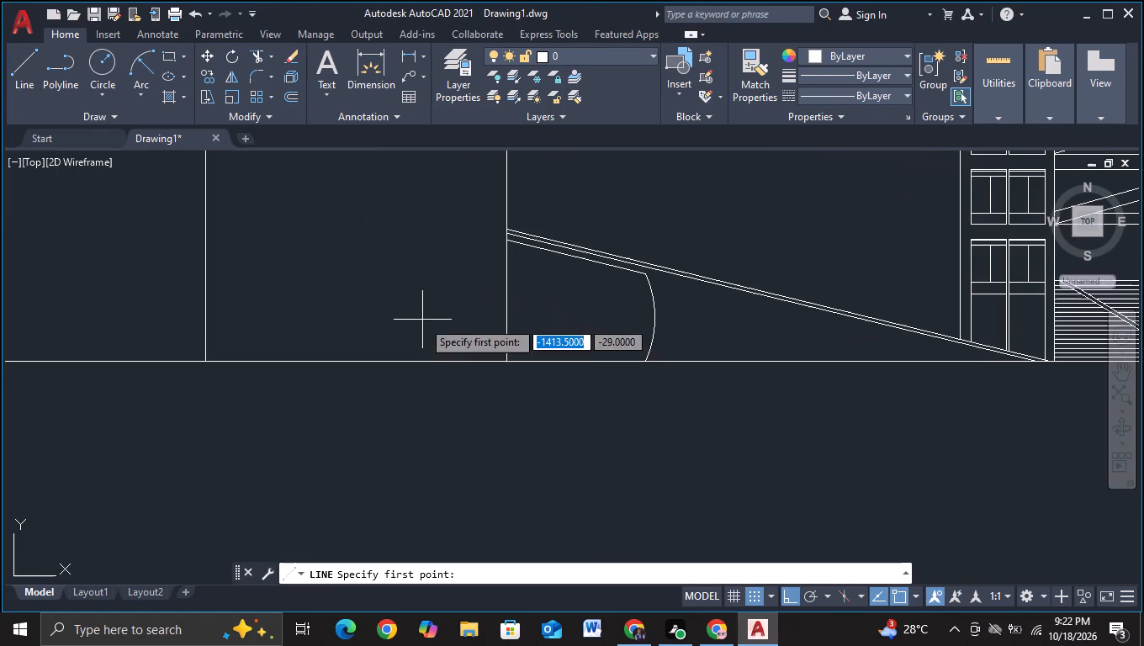
{"action": "middle_click_drag", "start_coordinate": [451, 350], "coordinate": [368, 373]}
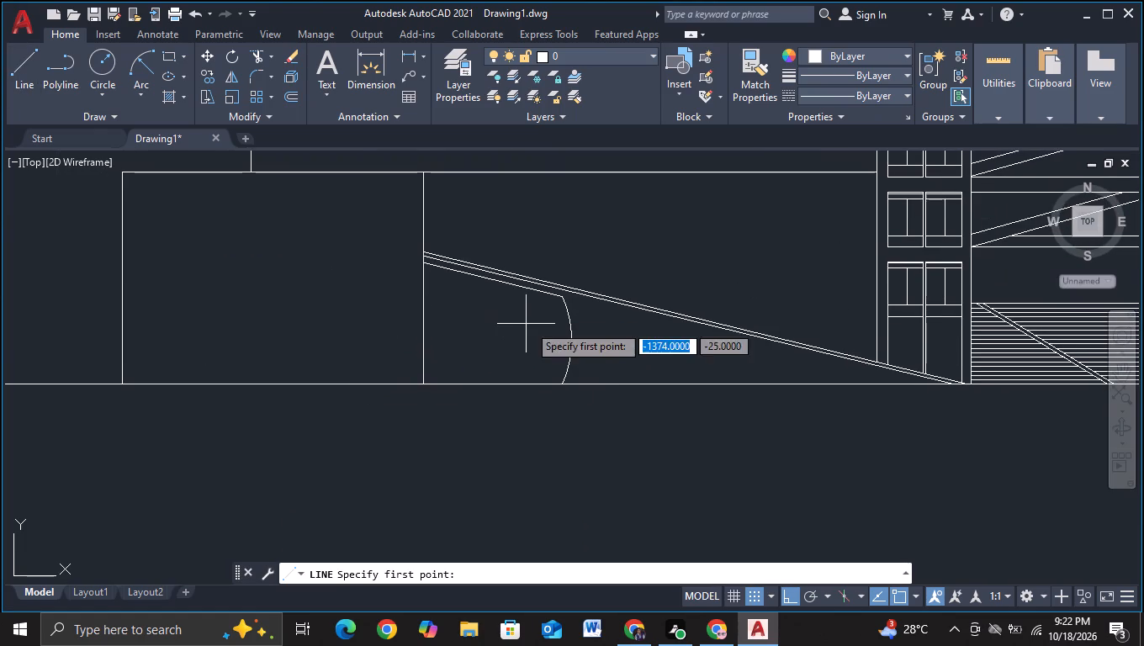
{"action": "left_click", "coordinate": [559, 304]}
{"action": "left_click", "coordinate": [362, 304]}
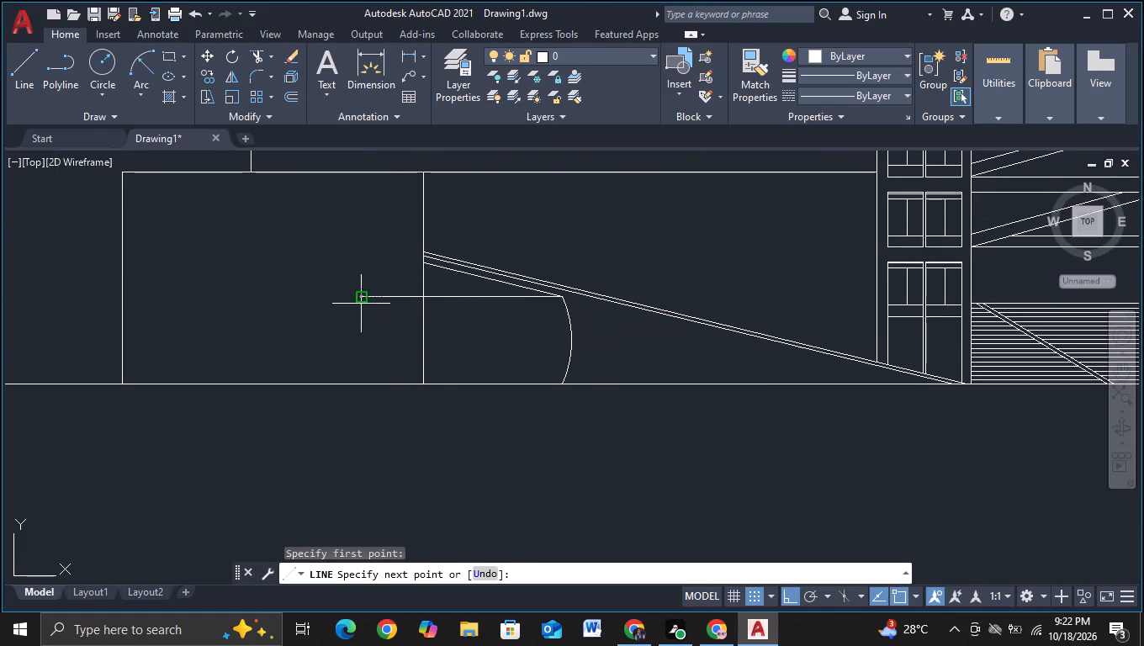
{"action": "key", "text": "Escape"}
Trim the horizontal line's overshoot beyond the inner vertical line.
{"action": "left_click", "coordinate": [254, 50]}
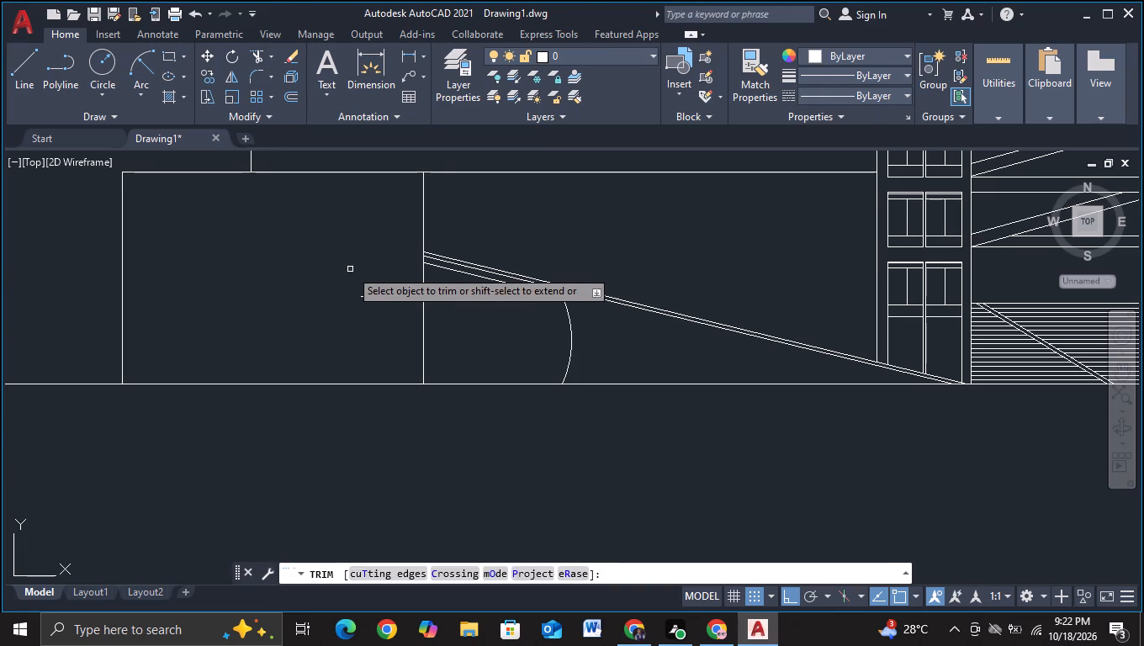
{"action": "left_click_drag", "start_coordinate": [381, 254], "coordinate": [388, 332]}
{"action": "key", "text": "Escape"}
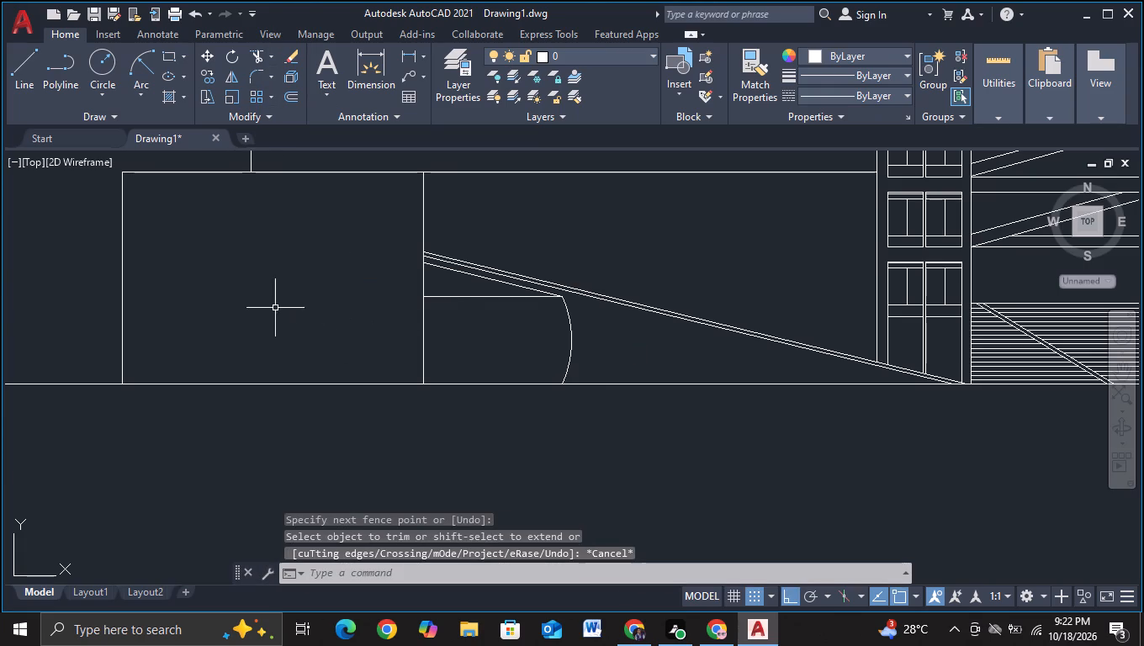
Draw a diagonal line from the arc's top end to the foot of the inner vertical line.
{"action": "left_click", "coordinate": [19, 75]}
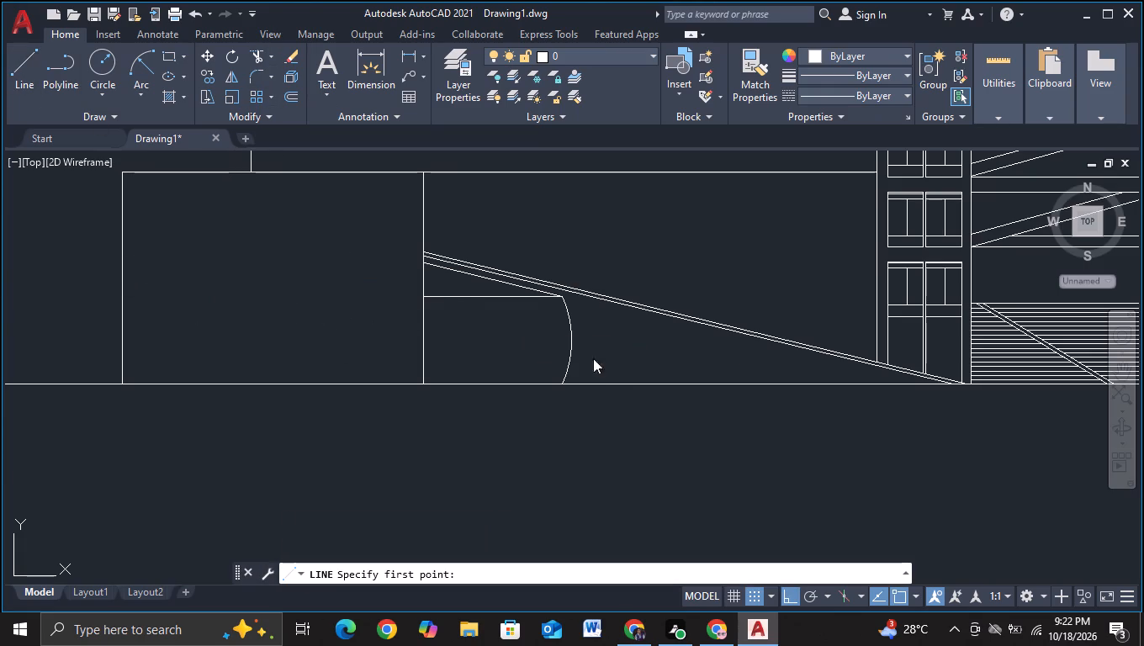
{"action": "left_click", "coordinate": [564, 304]}
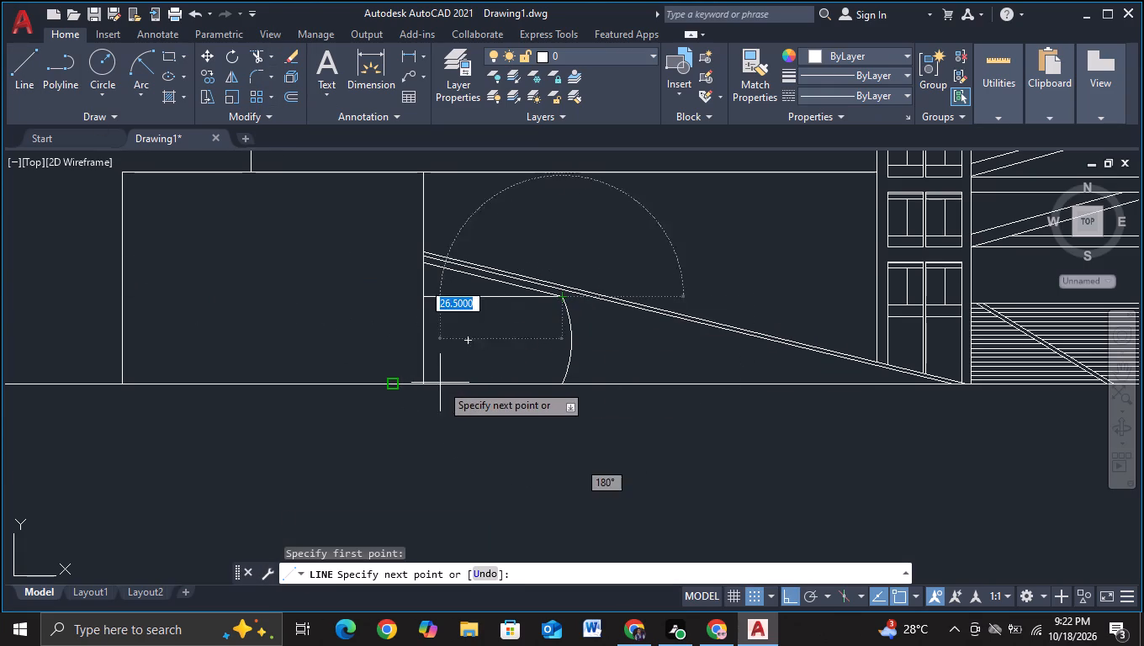
{"action": "left_click", "coordinate": [424, 383]}
{"action": "key", "text": "Escape"}
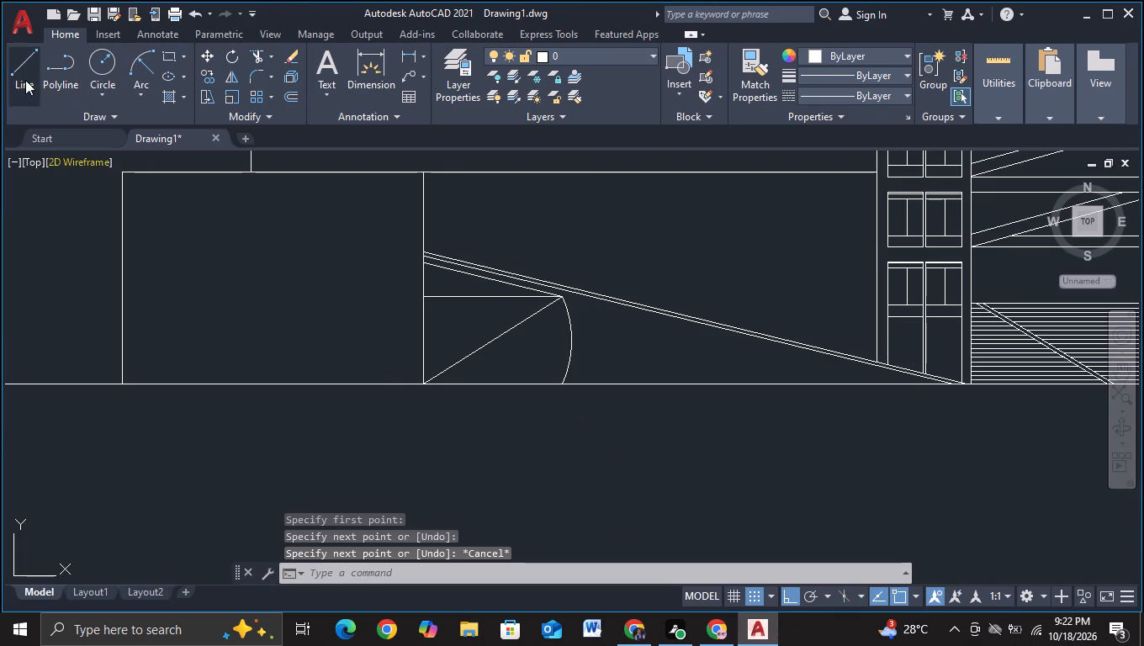
Draw a line about 47 units long at 13° from the inner vertical line's foot, through and beyond the arc, with ortho off.
{"action": "left_click", "coordinate": [21, 77]}
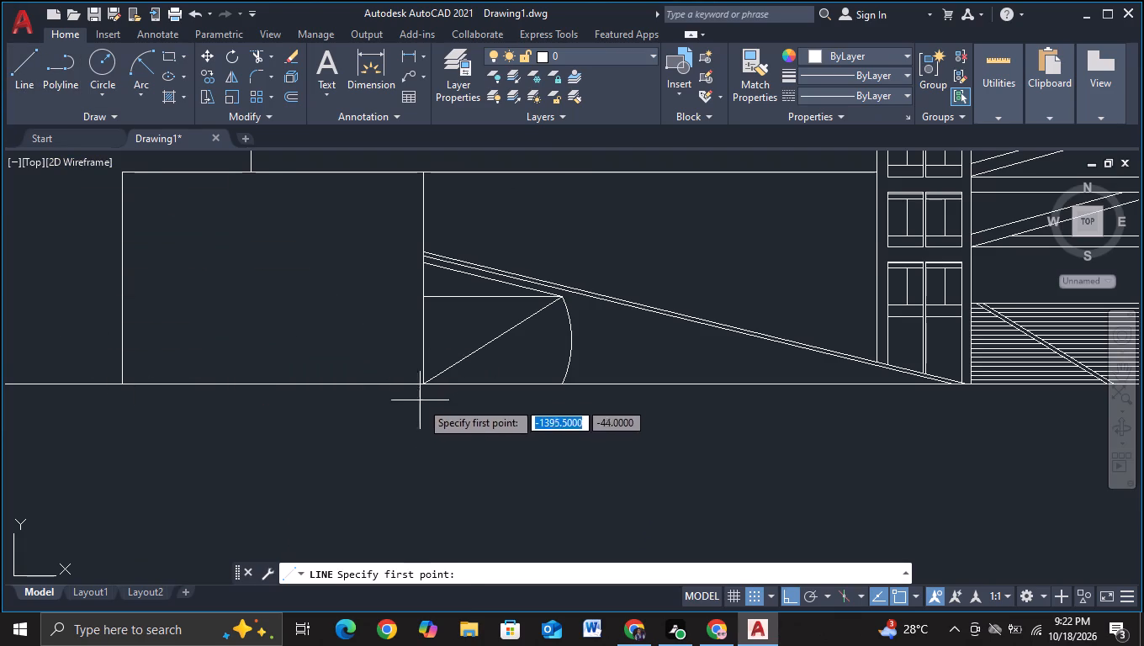
{"action": "left_click", "coordinate": [432, 383]}
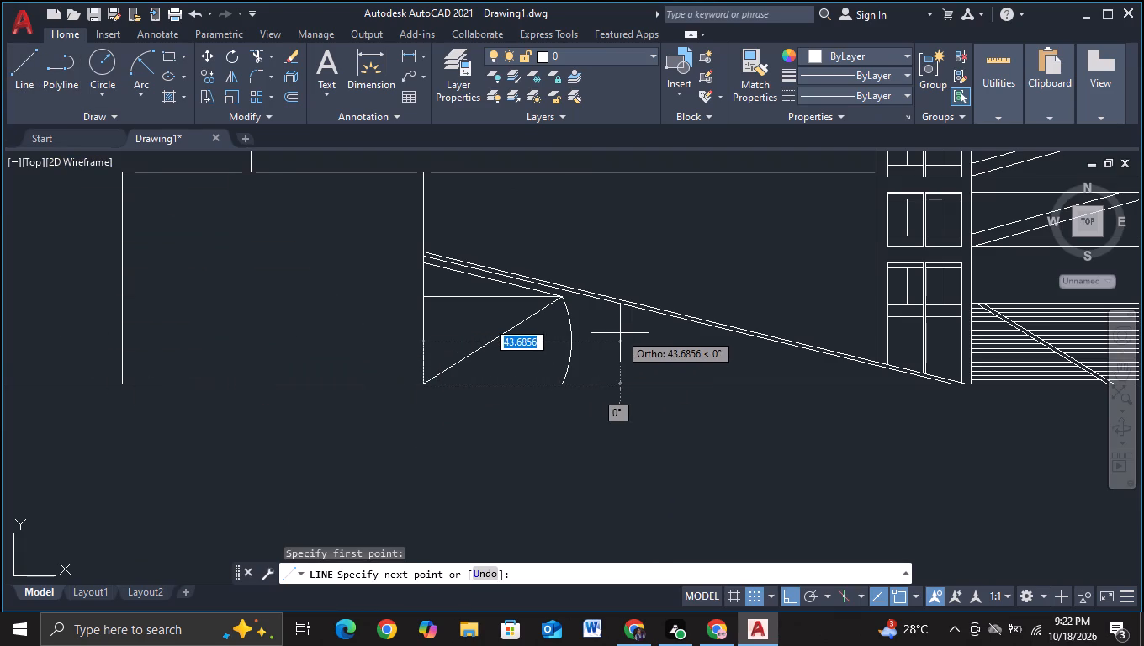
{"action": "key", "text": "F8"}
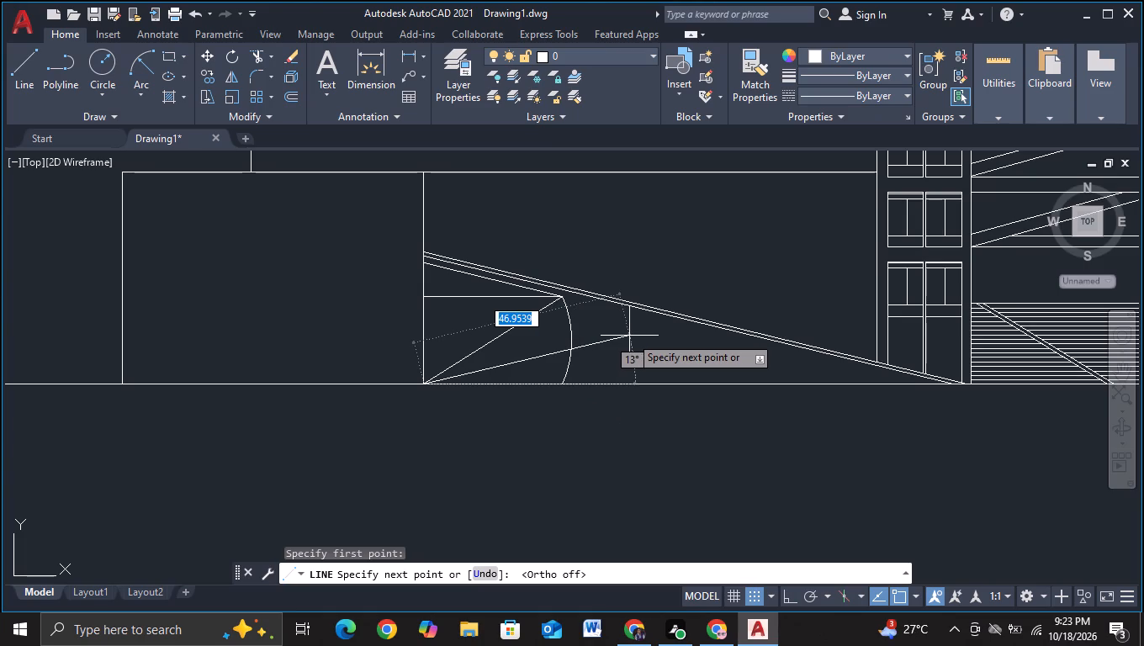
{"action": "left_click", "coordinate": [630, 336]}
{"action": "key", "text": "Escape"}
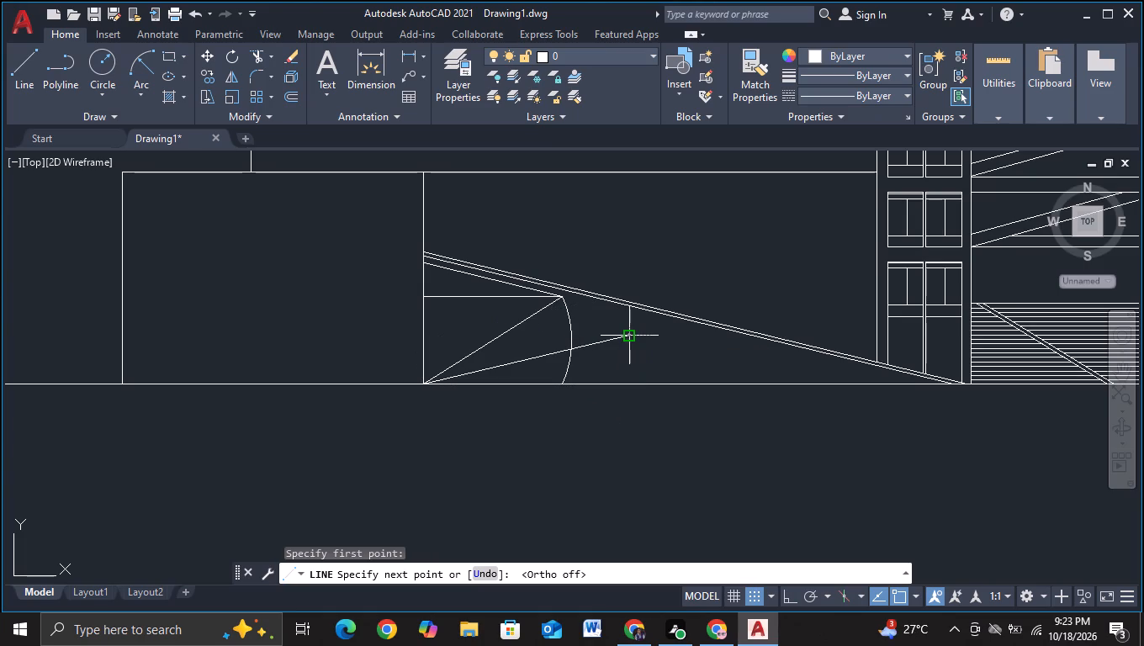
Draw a line about 49 units long sloping down at 29° from the arc's top end to below the ground line.
{"action": "left_click", "coordinate": [16, 73]}
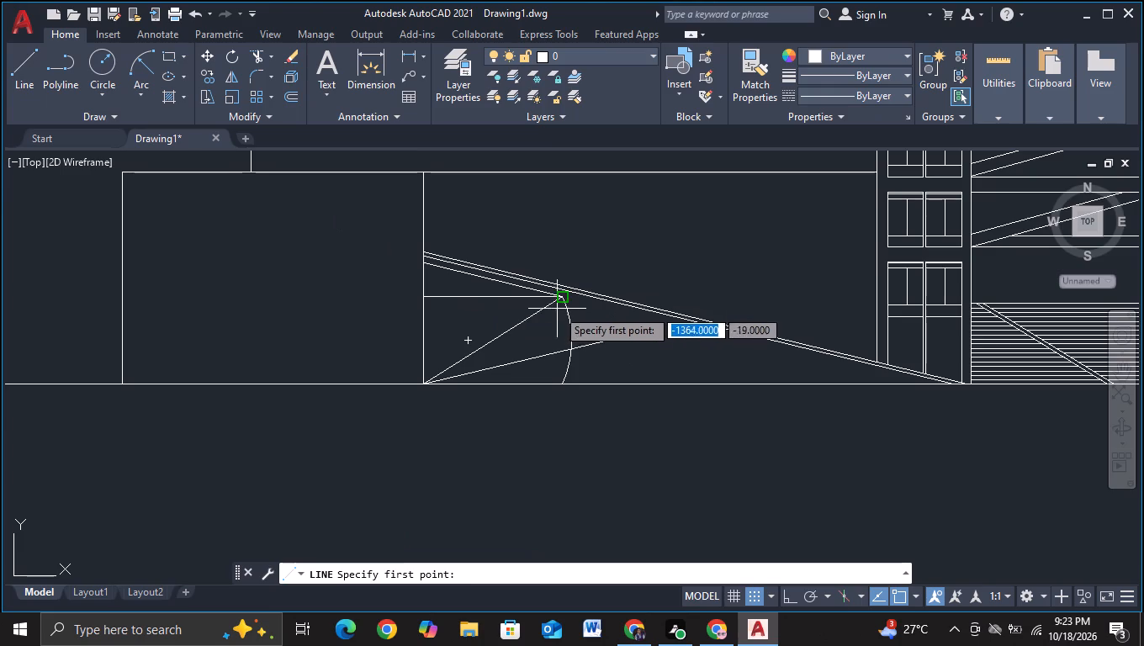
{"action": "left_click", "coordinate": [562, 299]}
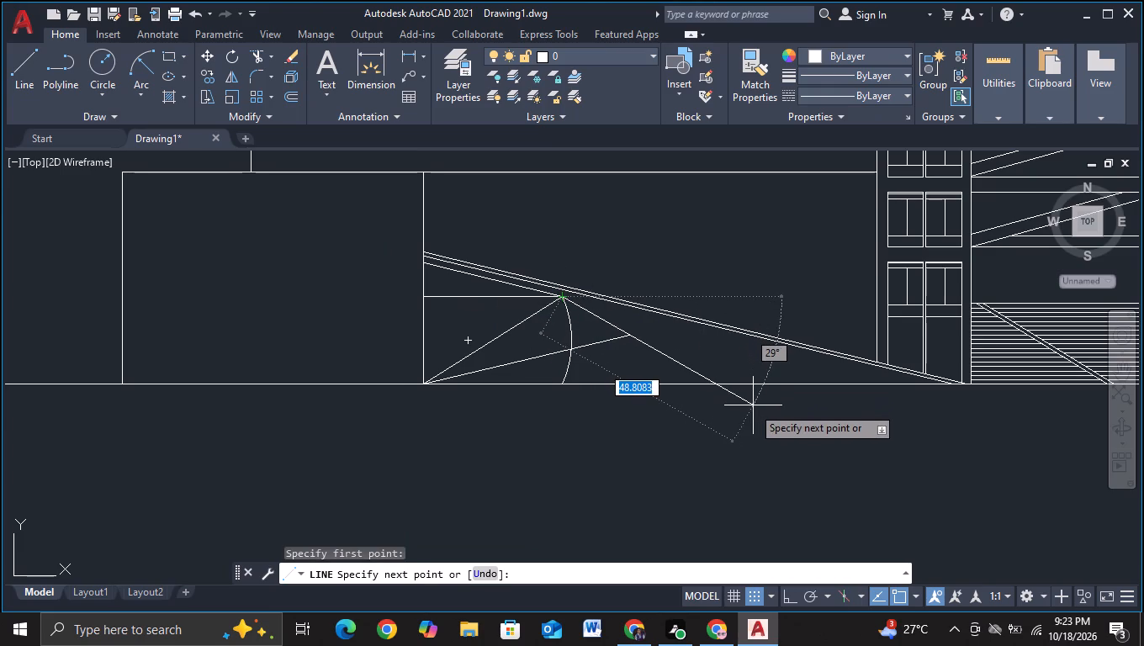
{"action": "left_click", "coordinate": [752, 406]}
{"action": "key", "text": "Escape"}
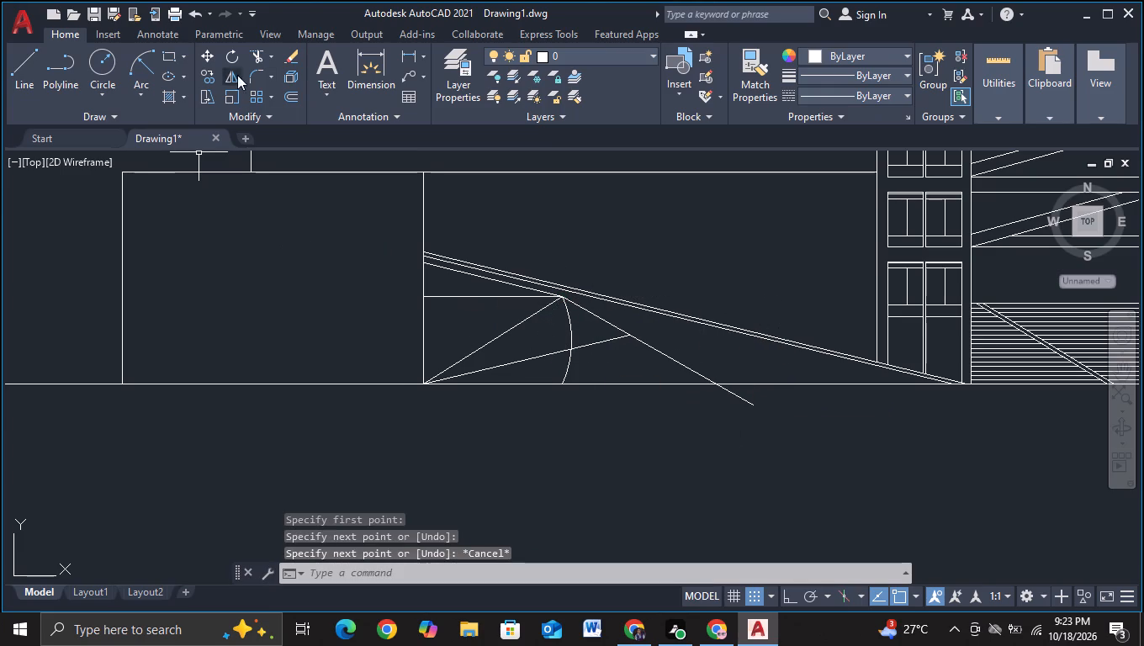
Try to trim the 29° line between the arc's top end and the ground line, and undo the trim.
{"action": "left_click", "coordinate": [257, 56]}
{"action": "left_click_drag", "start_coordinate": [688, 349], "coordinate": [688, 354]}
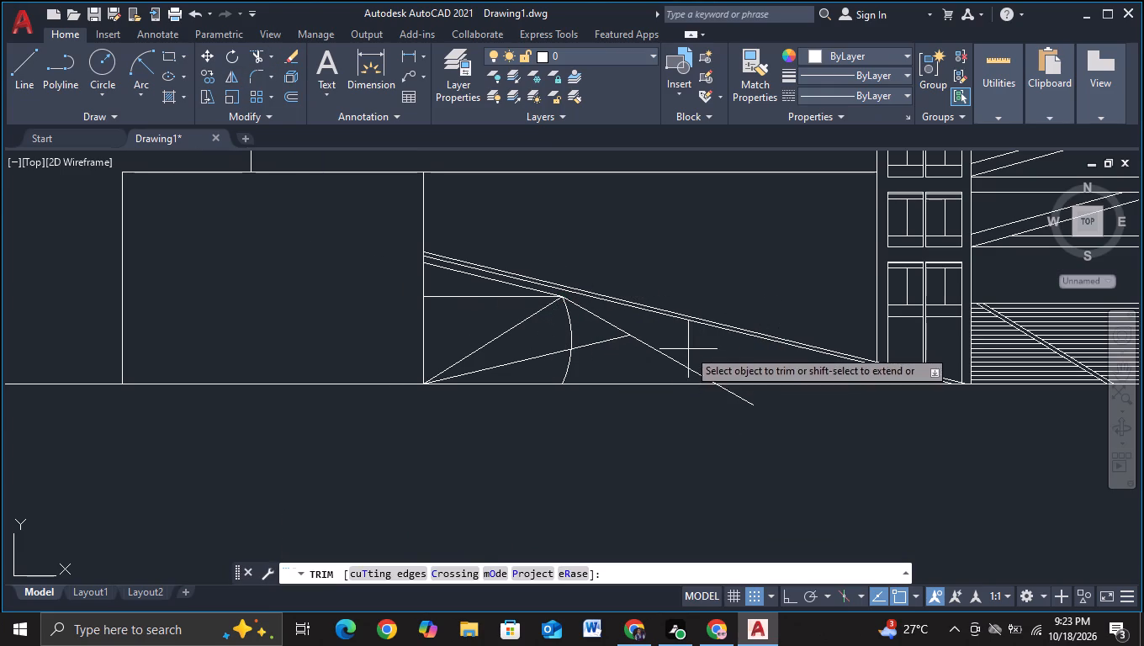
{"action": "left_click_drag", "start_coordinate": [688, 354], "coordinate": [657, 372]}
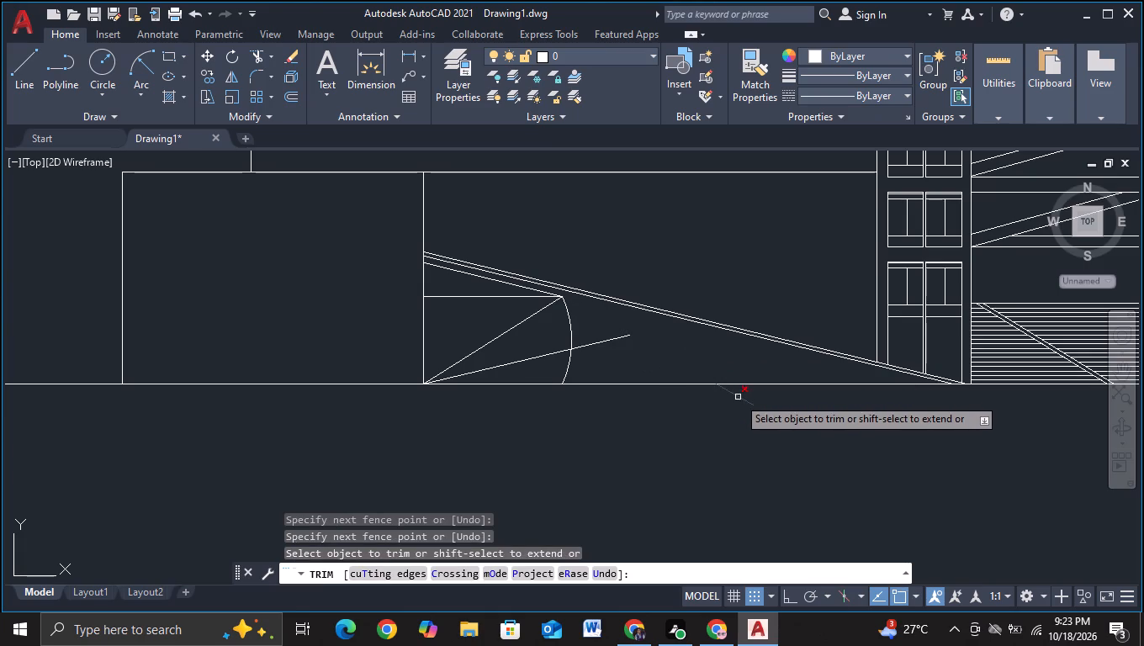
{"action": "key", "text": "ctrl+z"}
Extend the 13° line from the inner vertical line's foot to meet the 29° line sloping down from the arc's top end.
{"action": "scroll", "coordinate": [637, 362], "scroll_direction": "up", "scroll_amount": 2}
{"action": "middle_click_drag", "start_coordinate": [610, 355], "coordinate": [496, 416]}
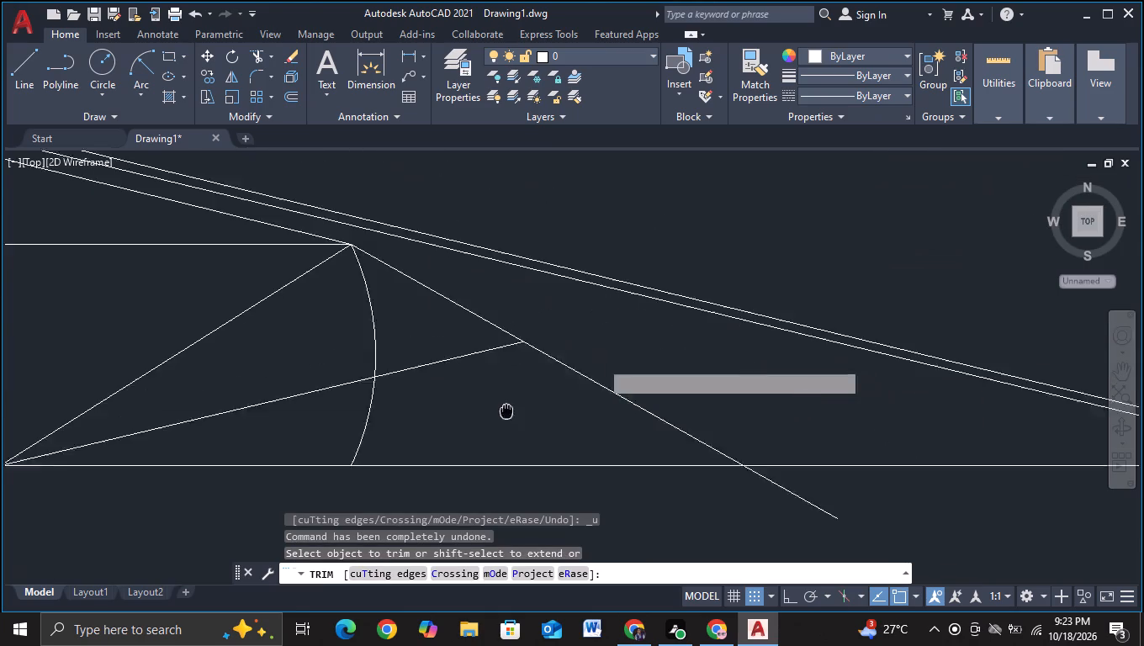
{"action": "scroll", "coordinate": [480, 375], "scroll_direction": "up", "scroll_amount": 3}
{"action": "middle_click_drag", "start_coordinate": [461, 370], "coordinate": [320, 434]}
{"action": "scroll", "coordinate": [375, 405], "scroll_direction": "up", "scroll_amount": 3}
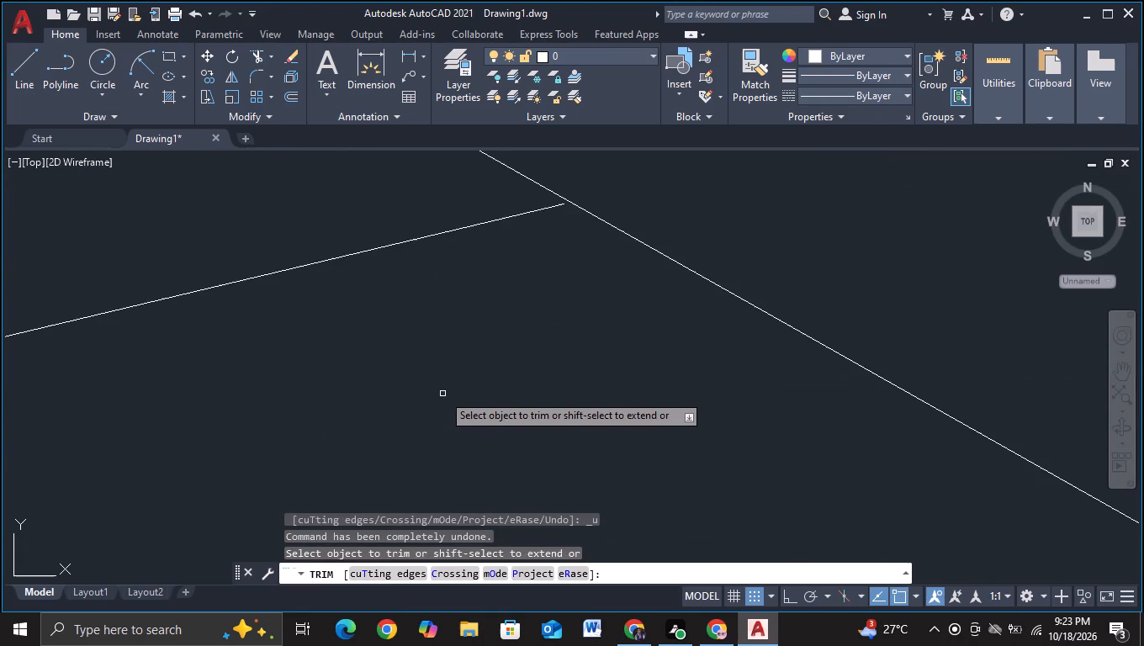
{"action": "key", "text": "Escape"}
{"action": "key", "text": "e"}
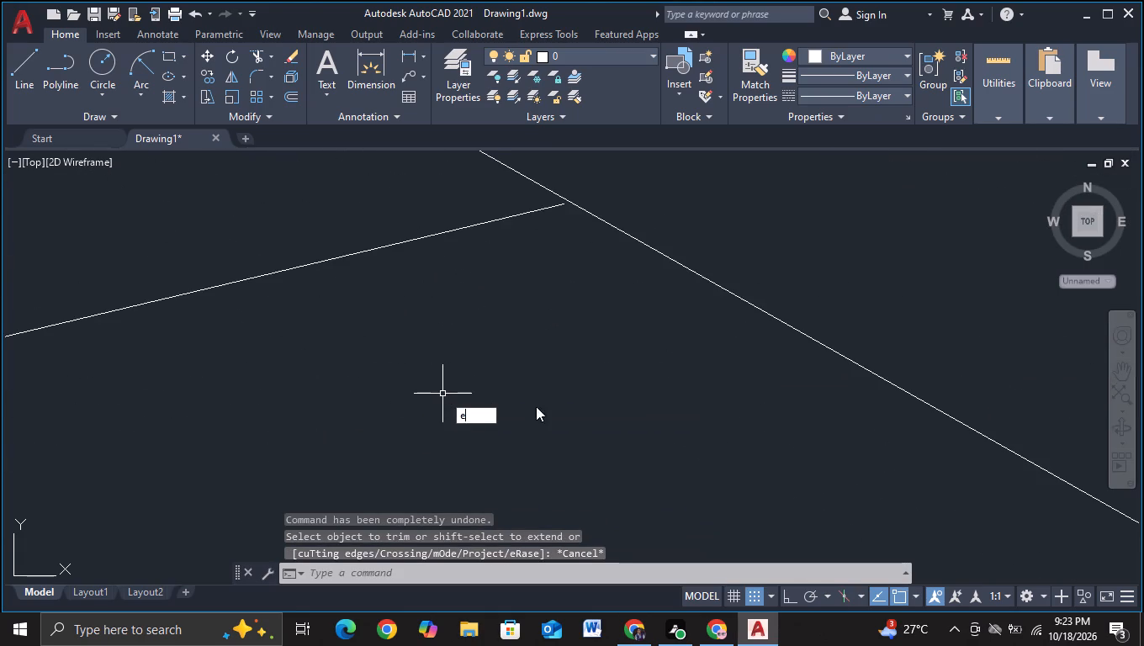
{"action": "left_click", "coordinate": [500, 443]}
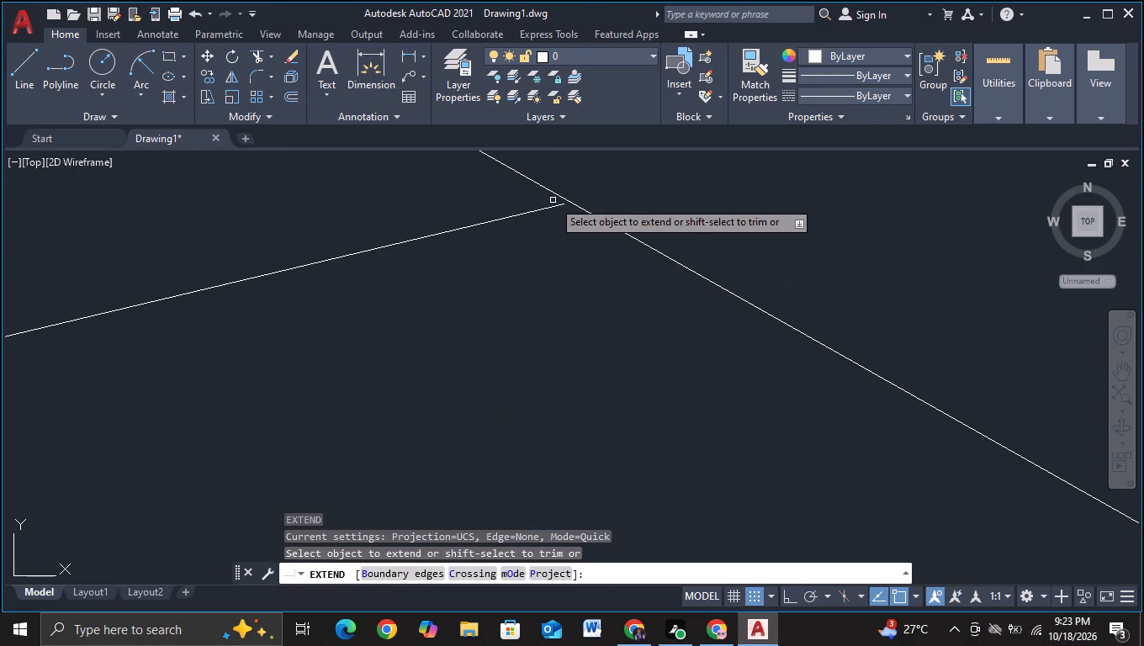
{"action": "left_click", "coordinate": [561, 206]}
{"action": "scroll", "coordinate": [527, 290], "scroll_direction": "down", "scroll_amount": 3}
{"action": "key", "text": "Escape"}
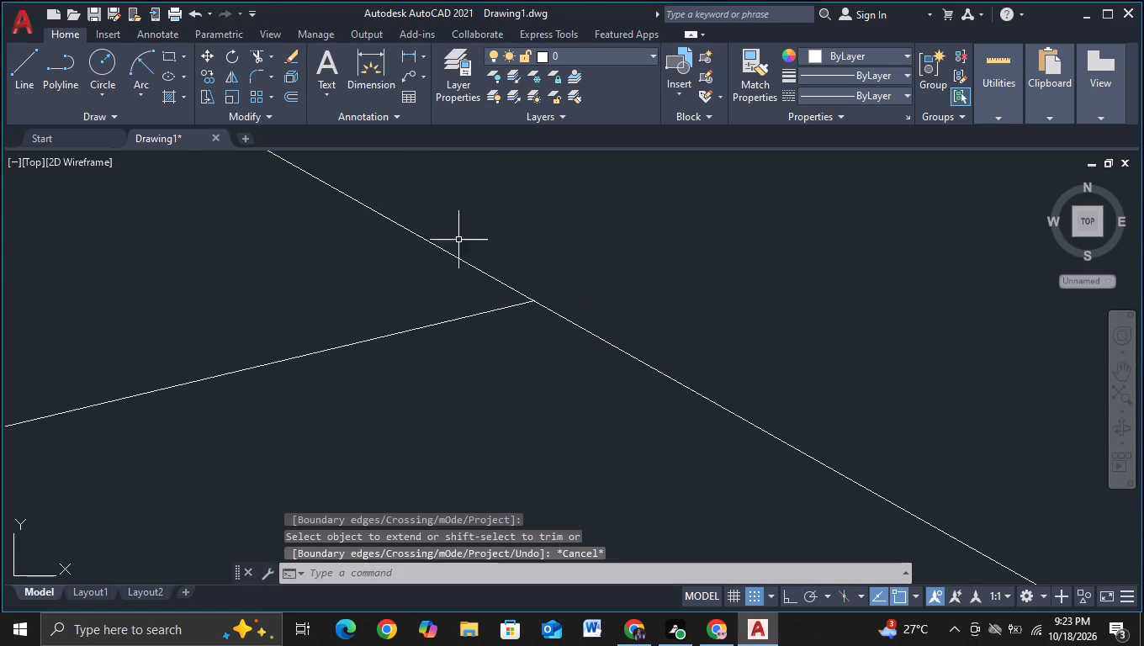
Trim the part of the 29° line beyond its meeting point with the 13° line.
{"action": "left_click", "coordinate": [252, 51]}
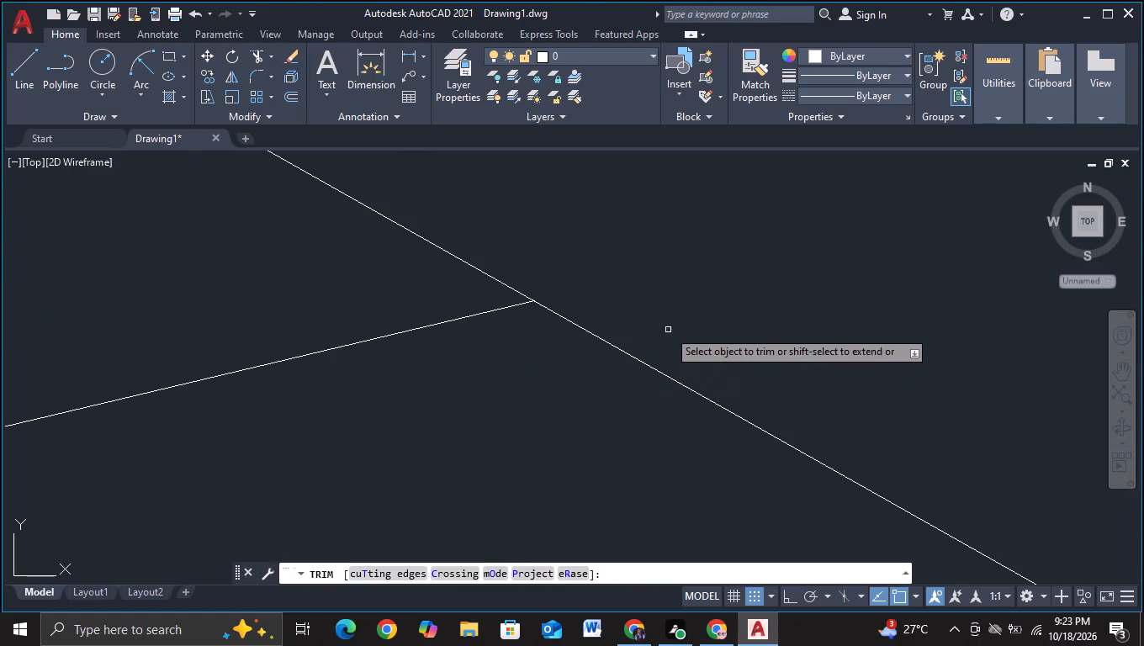
{"action": "left_click_drag", "start_coordinate": [667, 334], "coordinate": [575, 374]}
{"action": "scroll", "coordinate": [568, 372], "scroll_direction": "down", "scroll_amount": 3}
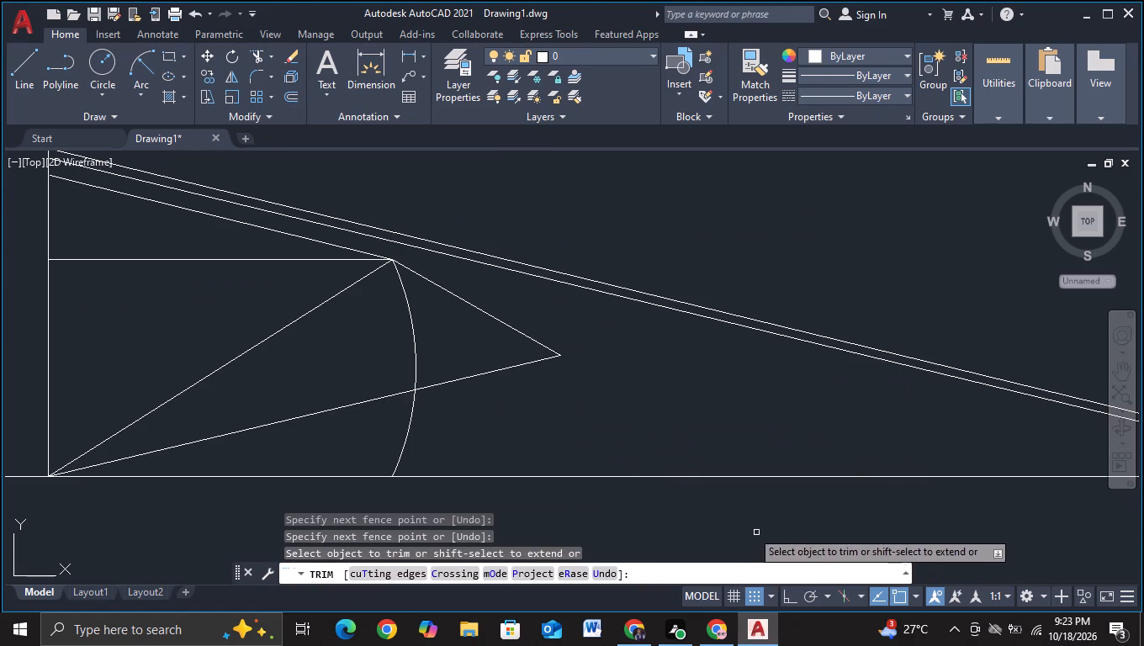
{"action": "middle_click_drag", "start_coordinate": [569, 495], "coordinate": [566, 440]}
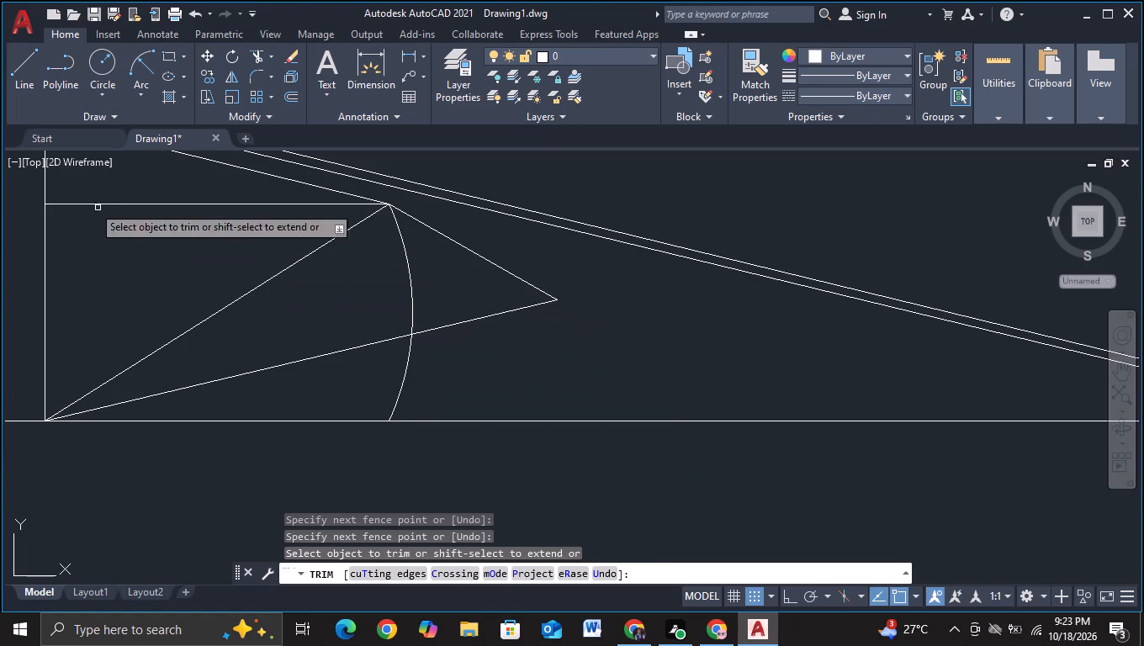
Draw a horizontal line from the meeting point of the 13° and 29° lines back across the arc.
{"action": "left_click", "coordinate": [23, 77]}
{"action": "left_click", "coordinate": [557, 301]}
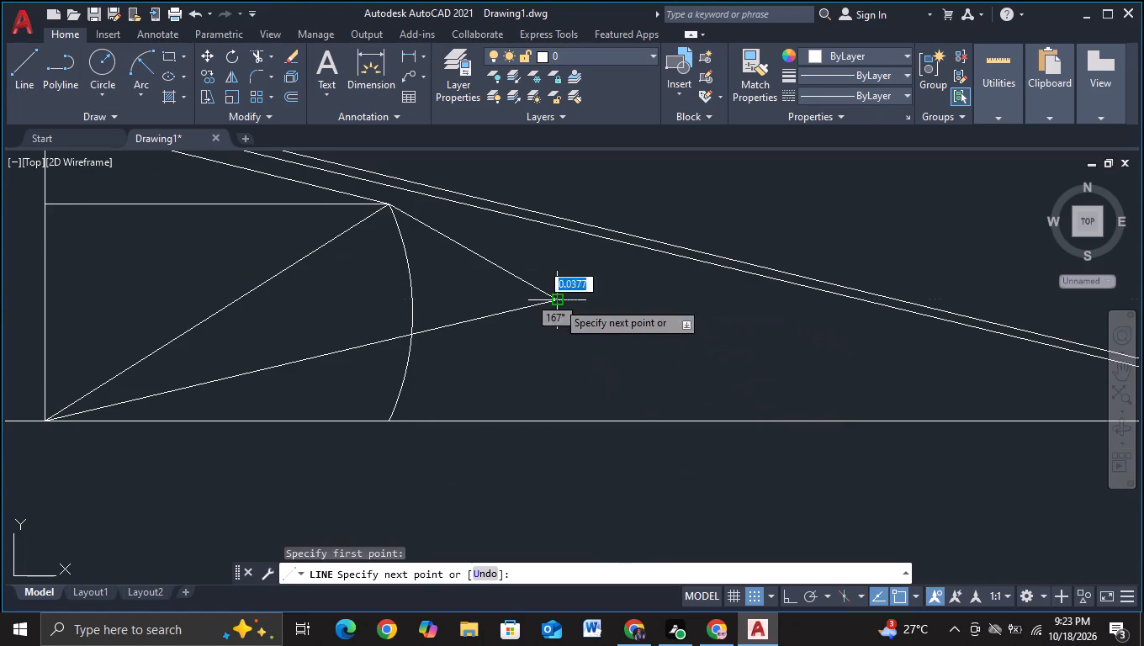
{"action": "left_click", "coordinate": [380, 297]}
{"action": "key", "text": "Escape"}
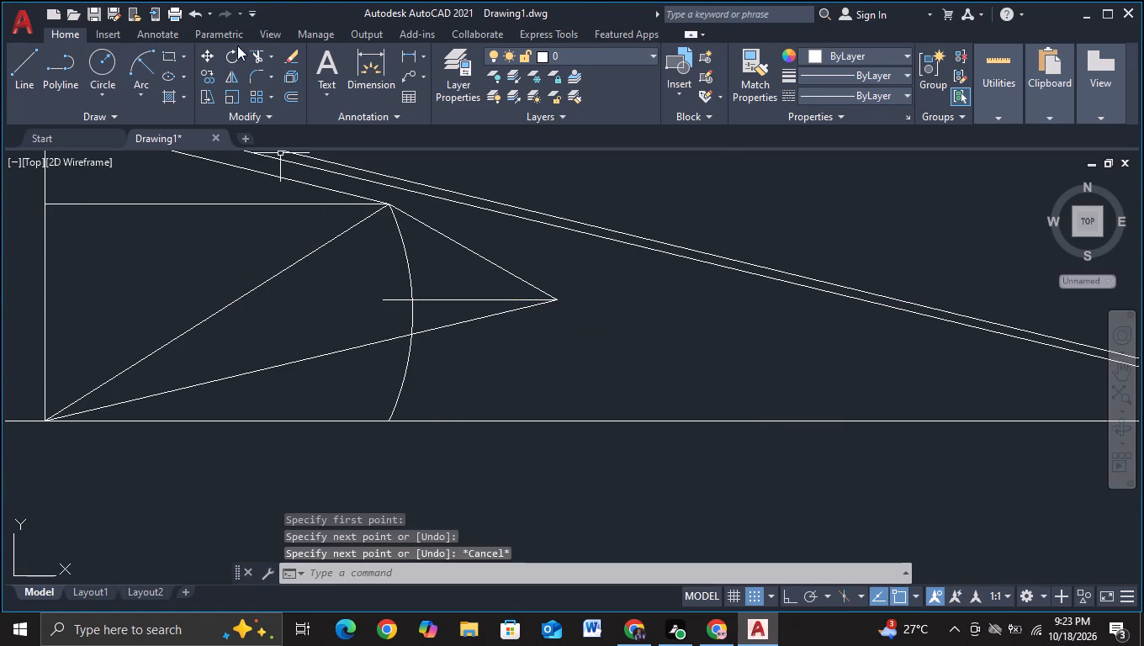
Trim the horizontal line's end inside the arc and the part of the 13° line outside the arc.
{"action": "left_click", "coordinate": [259, 55]}
{"action": "left_click_drag", "start_coordinate": [395, 283], "coordinate": [393, 323]}
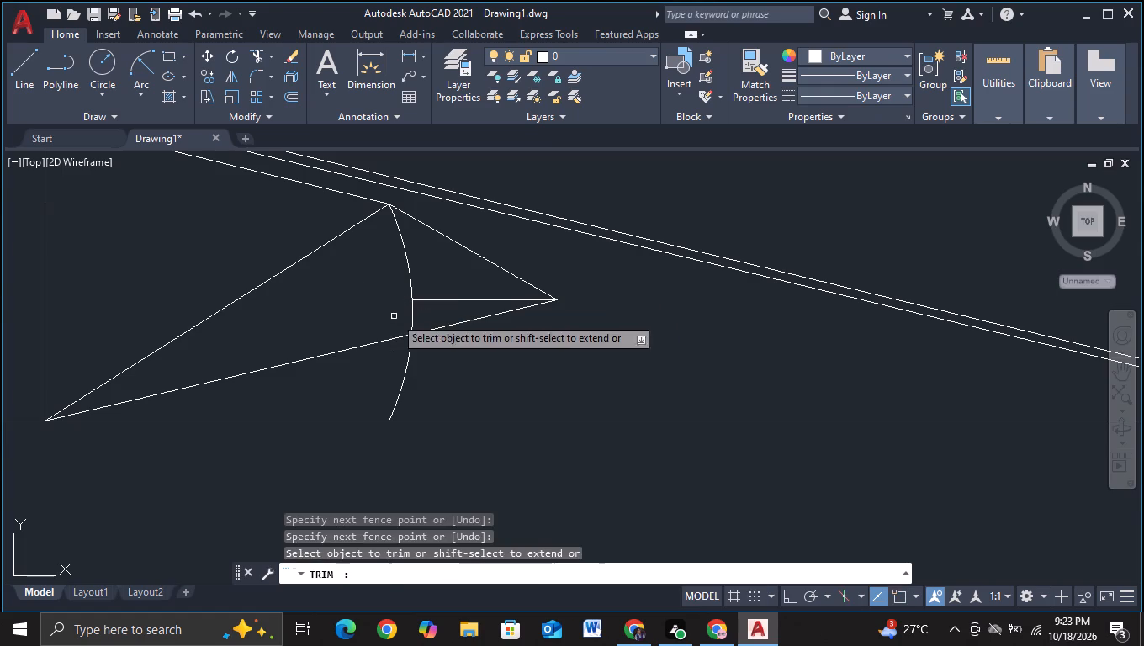
{"action": "left_click", "coordinate": [476, 320]}
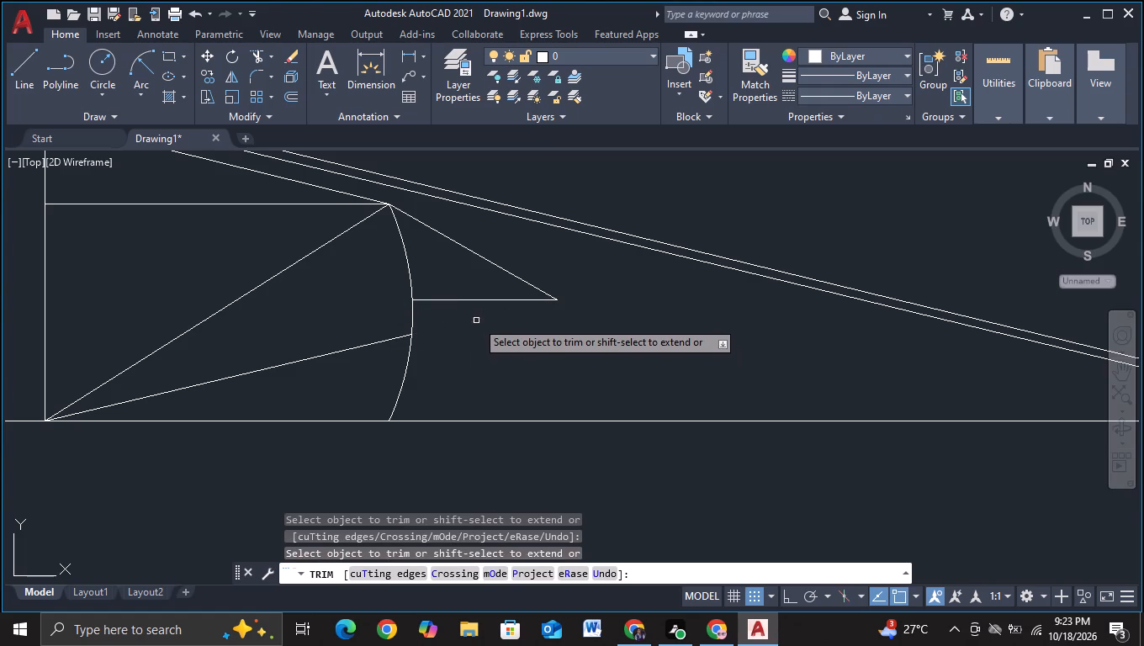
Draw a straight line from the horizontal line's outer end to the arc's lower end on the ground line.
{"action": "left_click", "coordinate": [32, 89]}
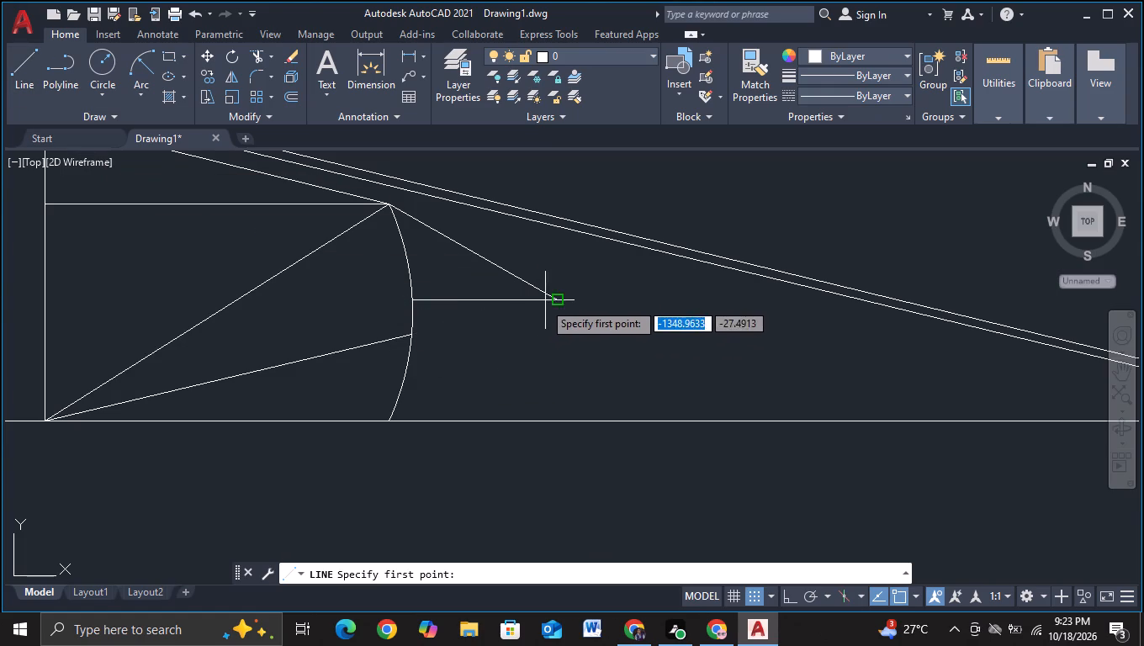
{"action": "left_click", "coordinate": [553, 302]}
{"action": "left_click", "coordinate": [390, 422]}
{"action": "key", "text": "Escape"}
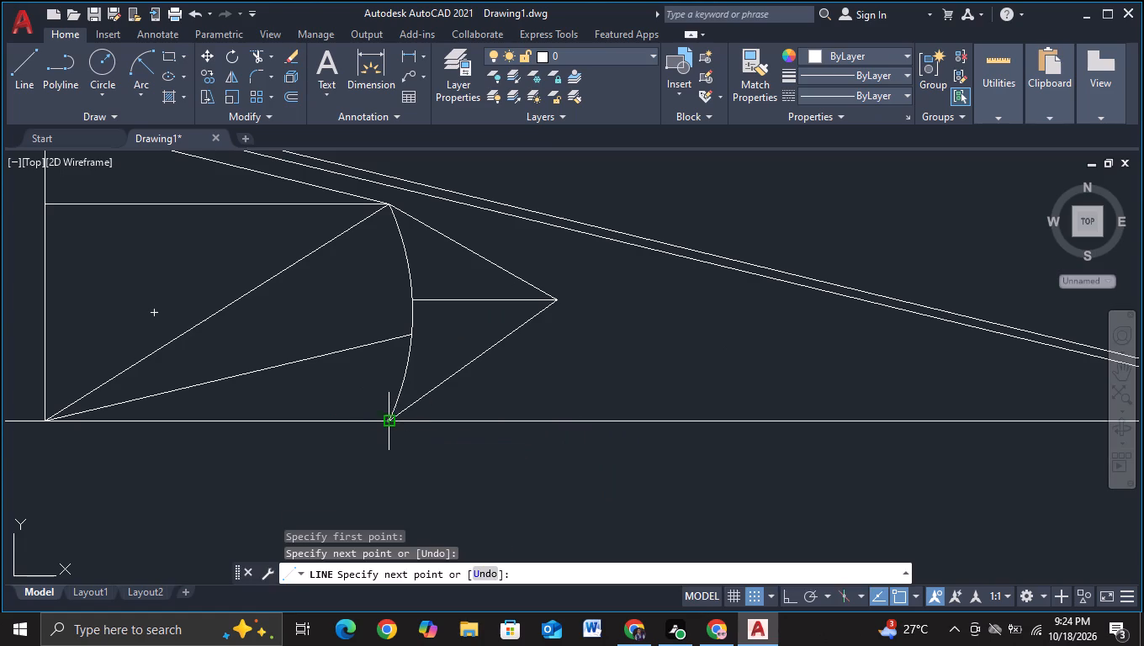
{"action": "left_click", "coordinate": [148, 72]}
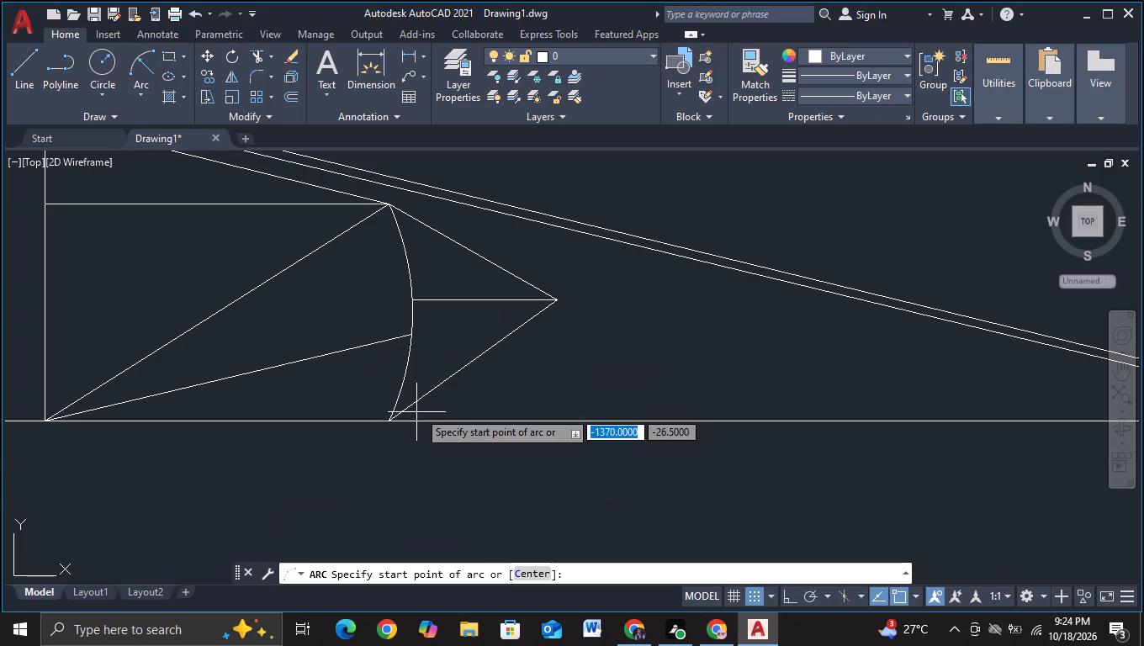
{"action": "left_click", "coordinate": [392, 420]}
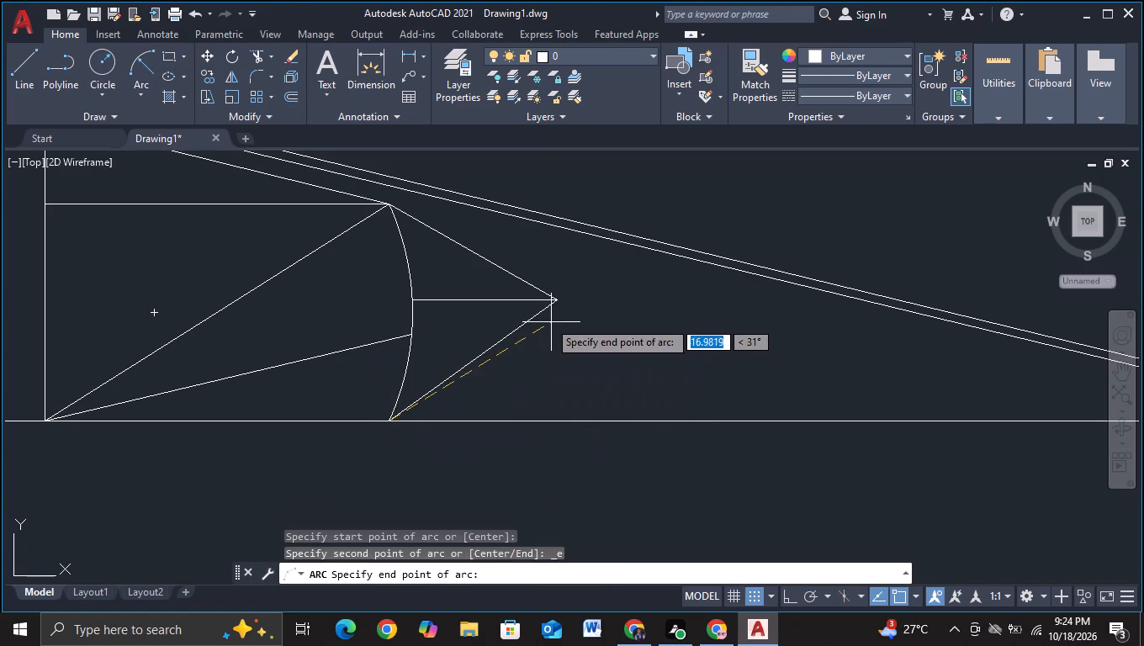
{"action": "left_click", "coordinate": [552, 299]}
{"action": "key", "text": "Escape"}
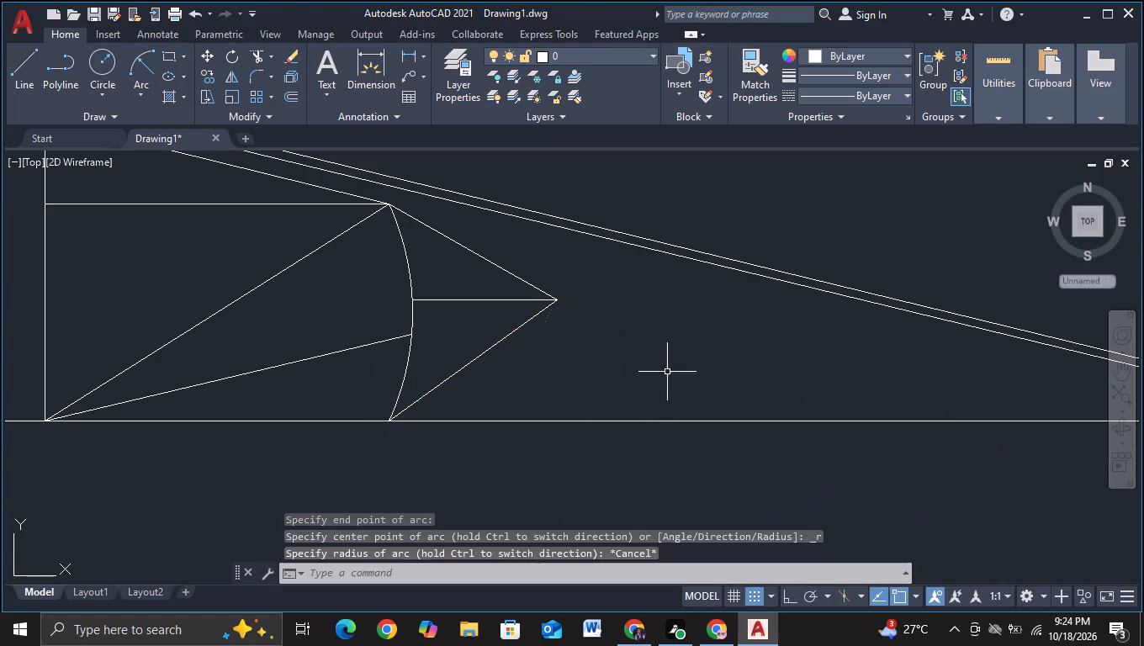
Draw a start-end-radius arc of radius about 27 from the horizontal line's outer end to the first arc's lower end.
{"action": "left_click", "coordinate": [146, 77]}
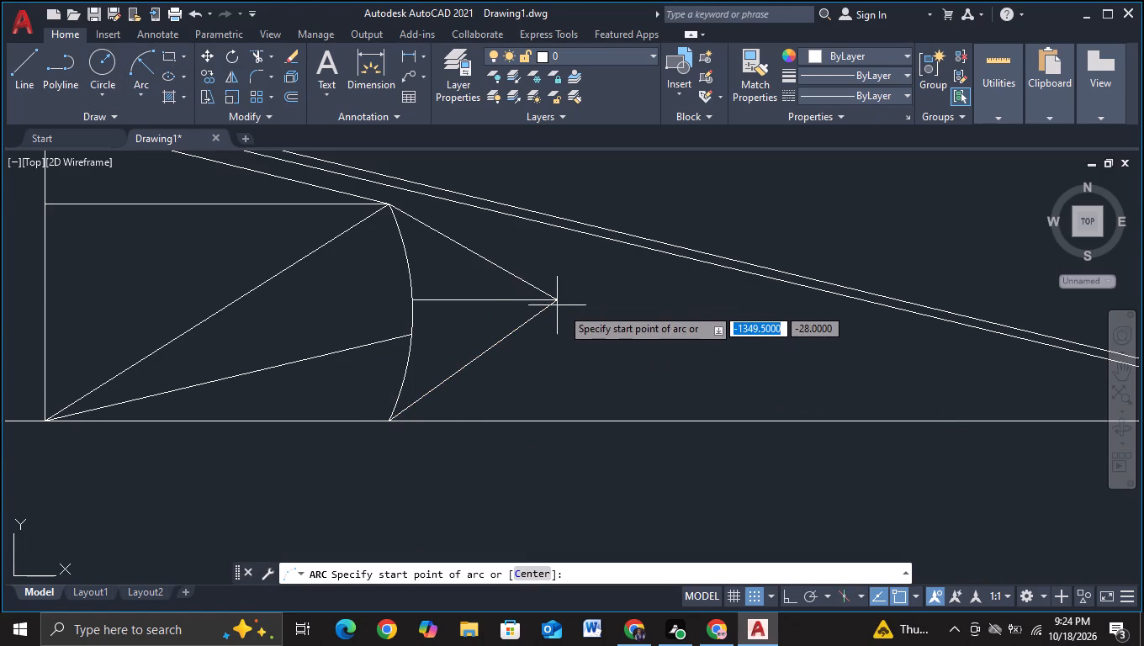
{"action": "left_click", "coordinate": [561, 301]}
{"action": "left_click", "coordinate": [392, 420]}
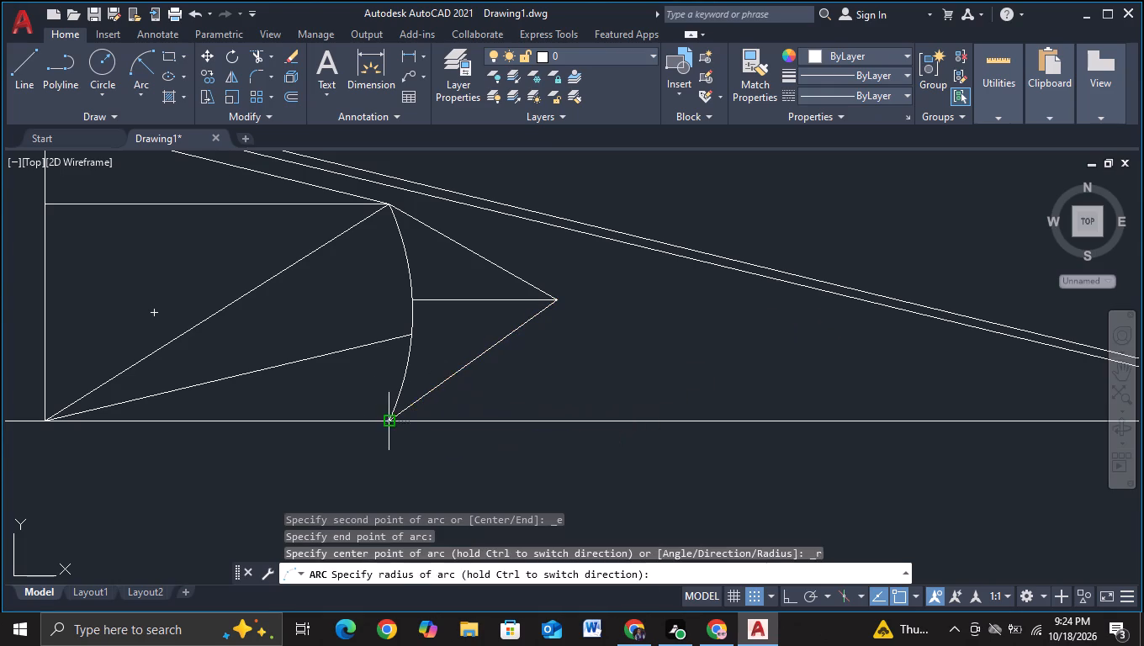
{"action": "left_click", "coordinate": [685, 497]}
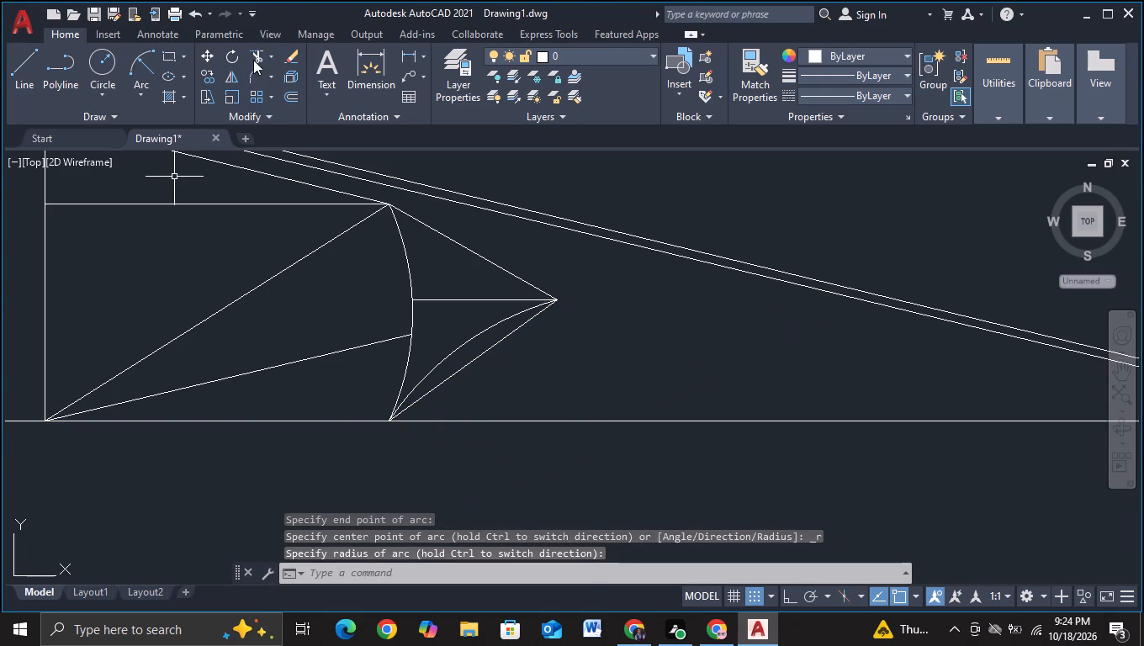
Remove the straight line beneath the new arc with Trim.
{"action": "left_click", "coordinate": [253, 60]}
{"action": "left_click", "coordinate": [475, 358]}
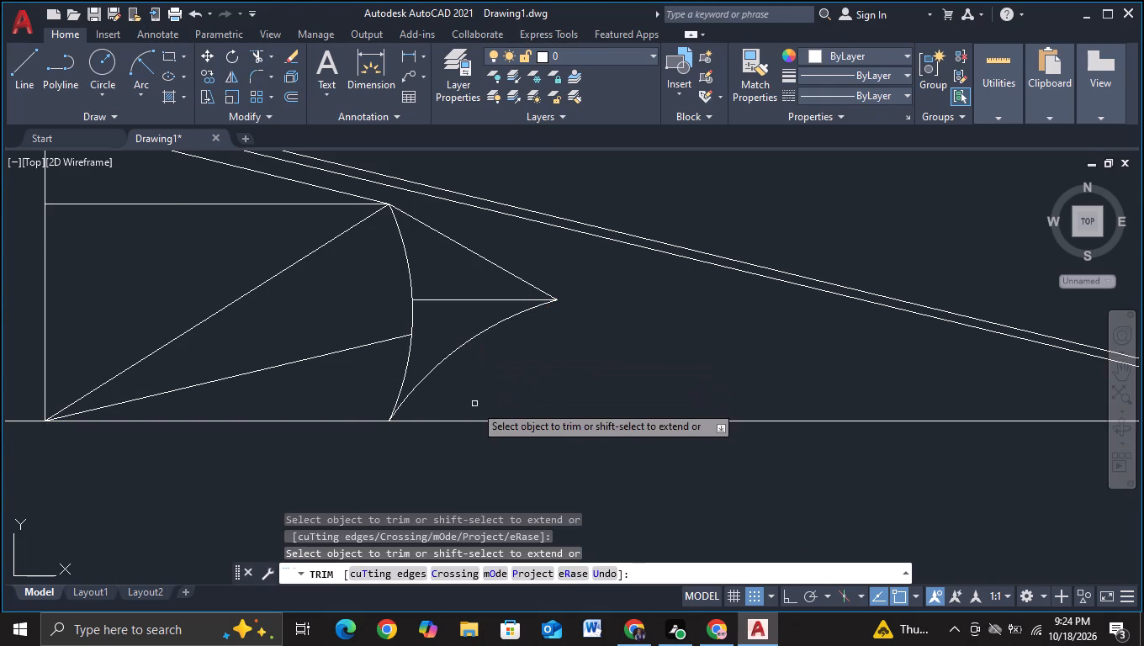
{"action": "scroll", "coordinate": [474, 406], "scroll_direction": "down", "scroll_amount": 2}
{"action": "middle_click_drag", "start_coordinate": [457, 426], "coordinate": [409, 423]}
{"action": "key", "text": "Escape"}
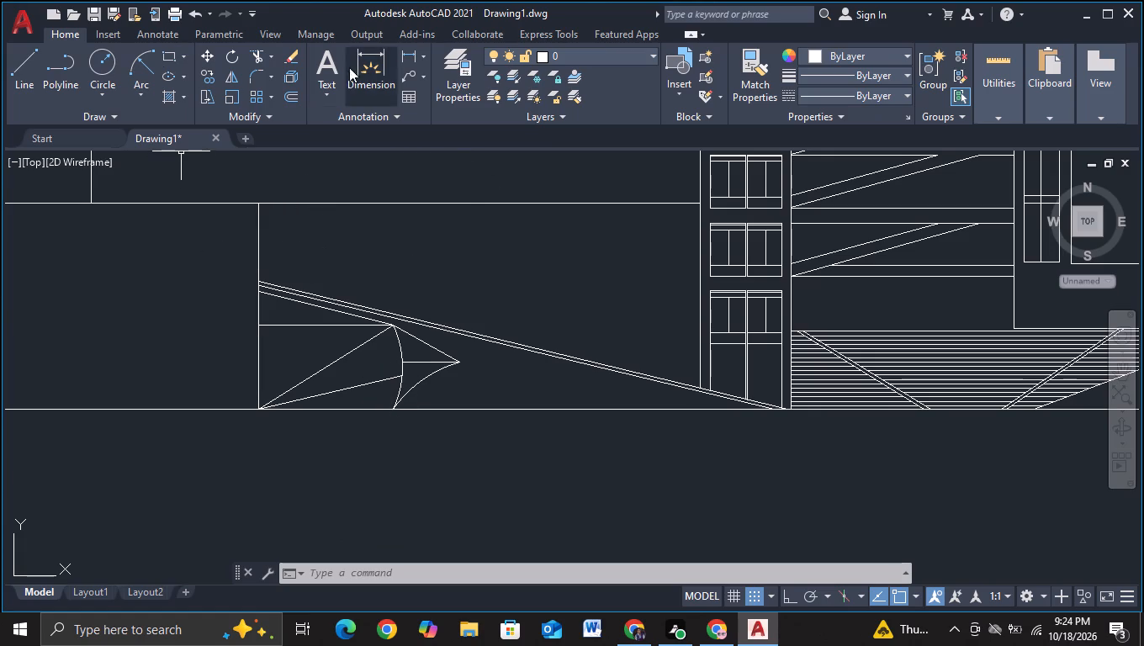
Remove the 29° line between the first arc's top end and the horizontal line's outer end with Trim.
{"action": "left_click", "coordinate": [256, 56]}
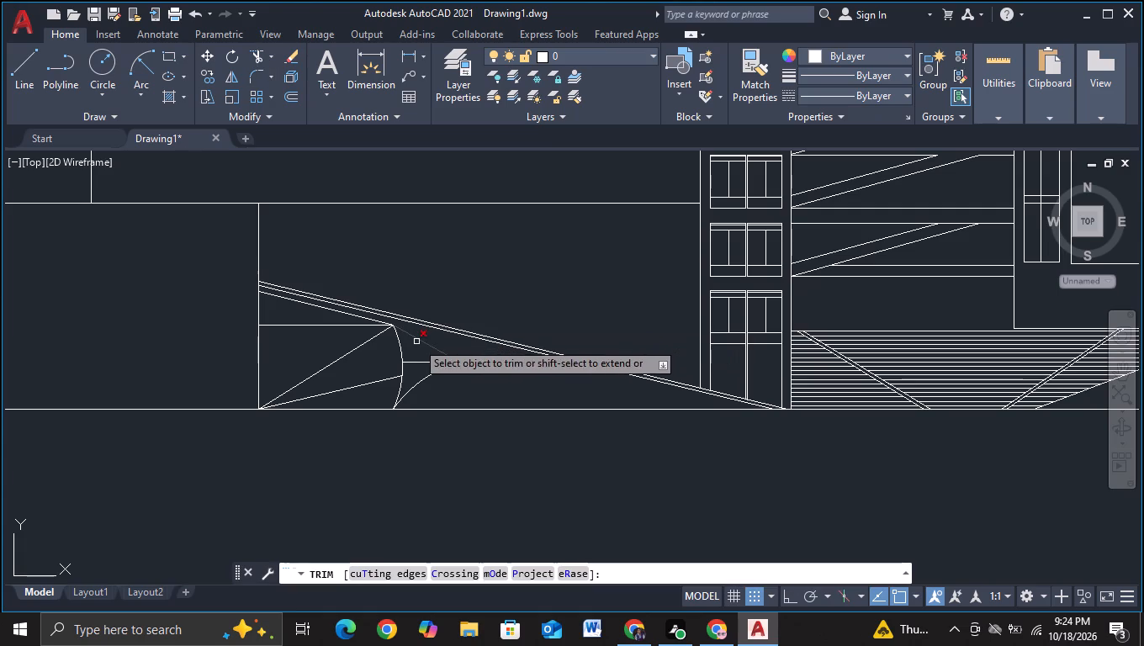
{"action": "left_click", "coordinate": [416, 342]}
Draw a sloping line from the first arc's top end to the foot of the ramp on the ground line.
{"action": "left_click", "coordinate": [24, 83]}
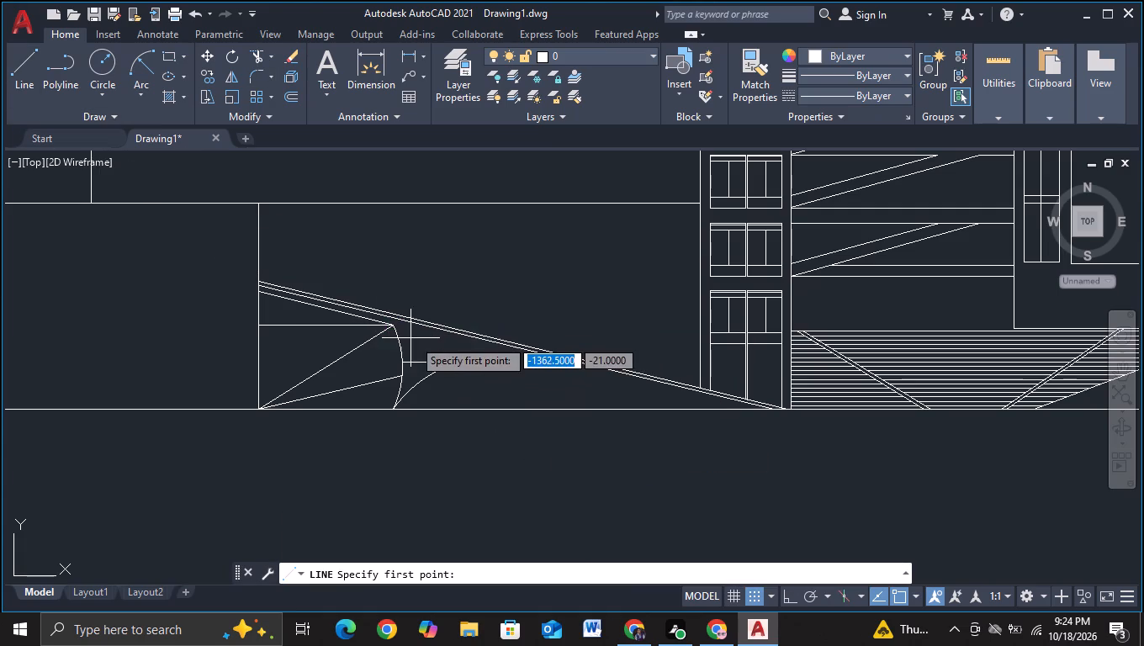
{"action": "left_click", "coordinate": [393, 332]}
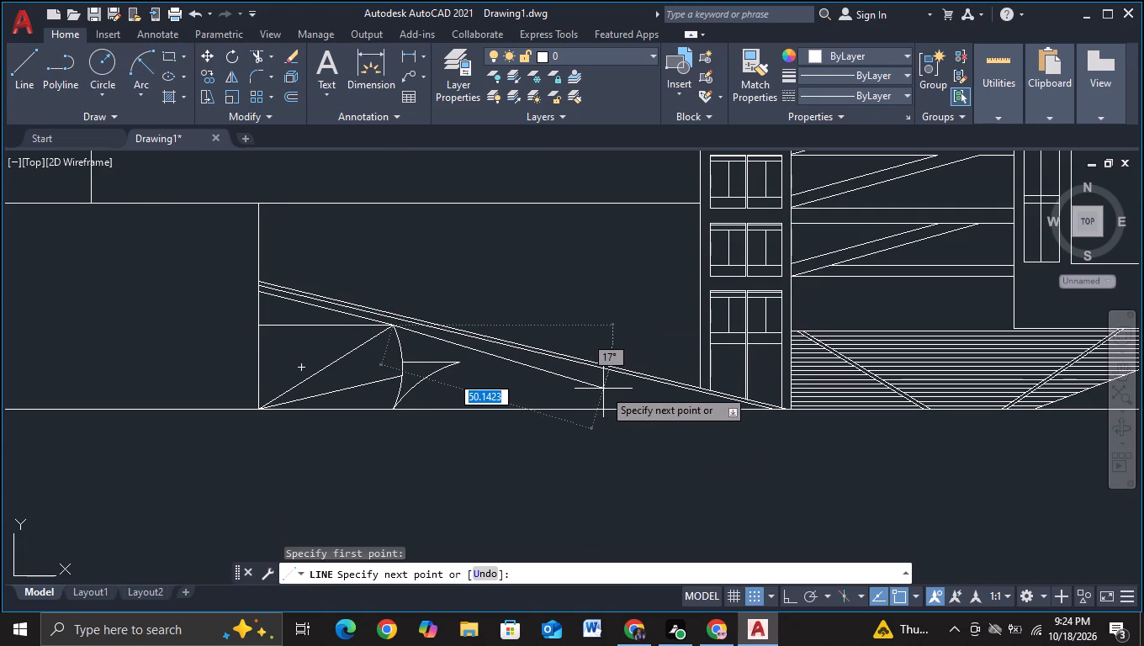
{"action": "left_click", "coordinate": [609, 379]}
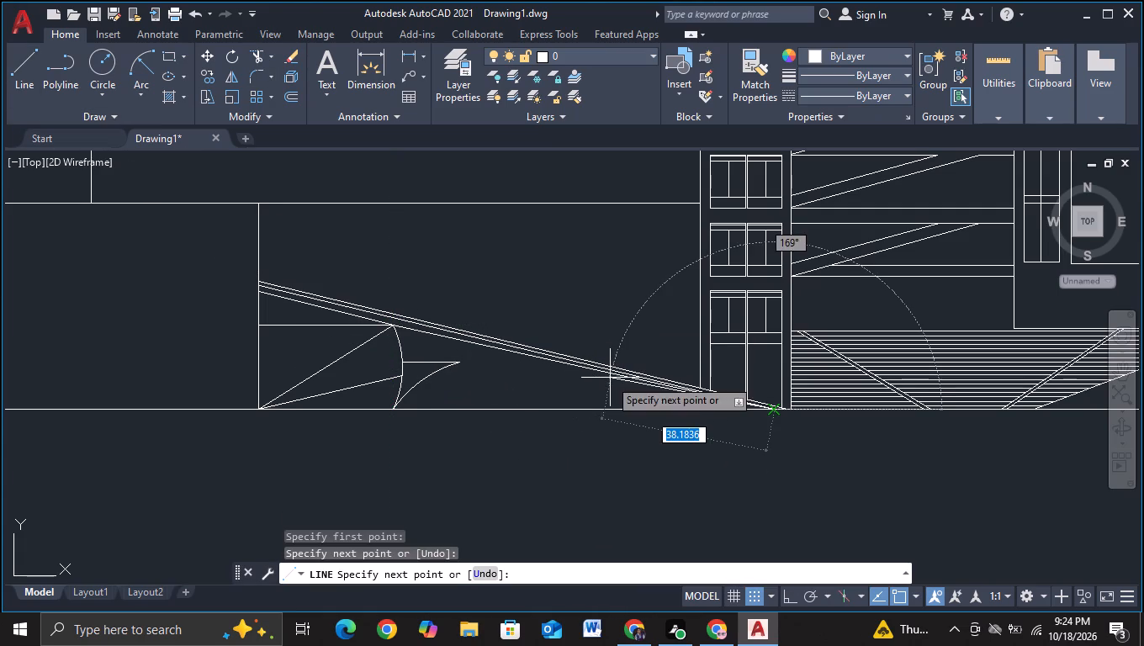
{"action": "key", "text": "Escape"}
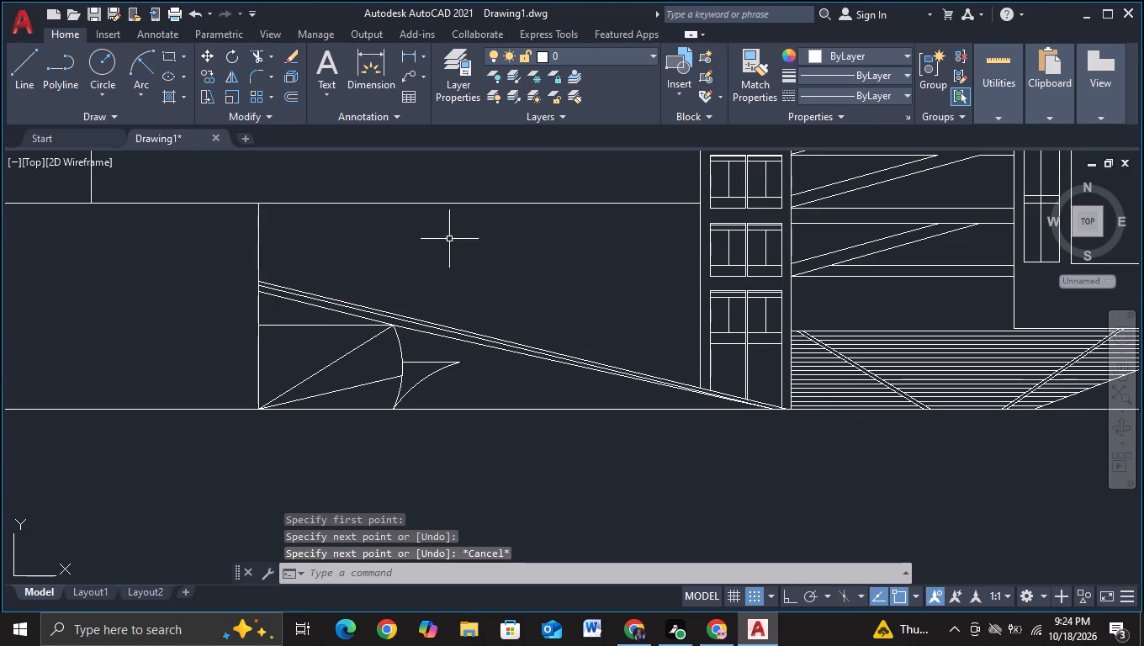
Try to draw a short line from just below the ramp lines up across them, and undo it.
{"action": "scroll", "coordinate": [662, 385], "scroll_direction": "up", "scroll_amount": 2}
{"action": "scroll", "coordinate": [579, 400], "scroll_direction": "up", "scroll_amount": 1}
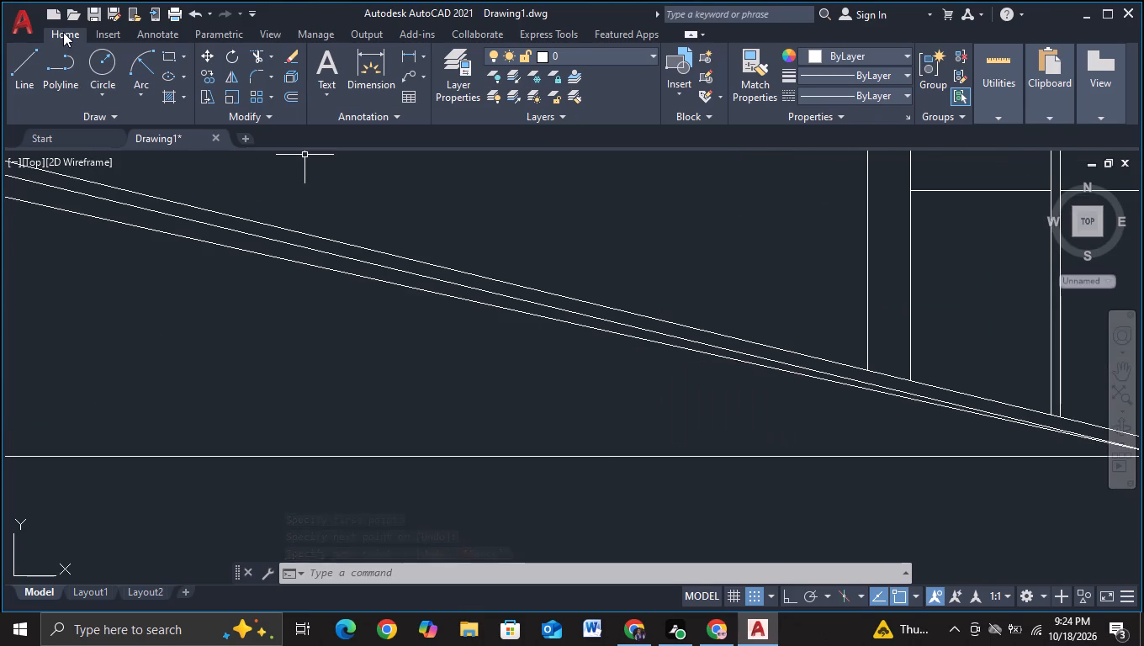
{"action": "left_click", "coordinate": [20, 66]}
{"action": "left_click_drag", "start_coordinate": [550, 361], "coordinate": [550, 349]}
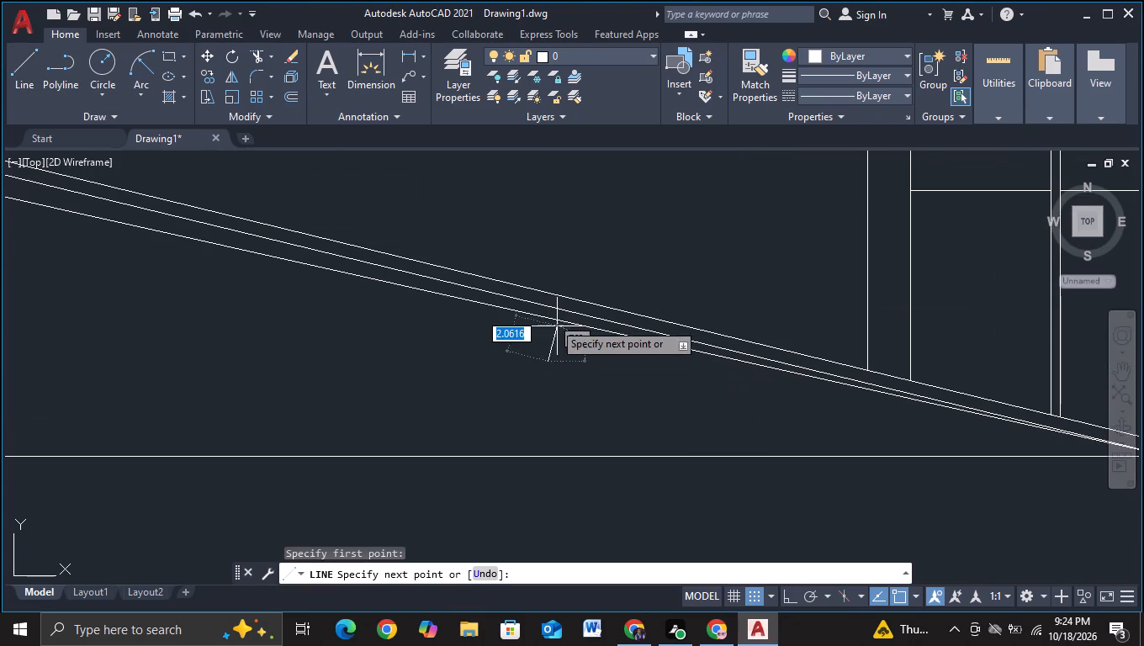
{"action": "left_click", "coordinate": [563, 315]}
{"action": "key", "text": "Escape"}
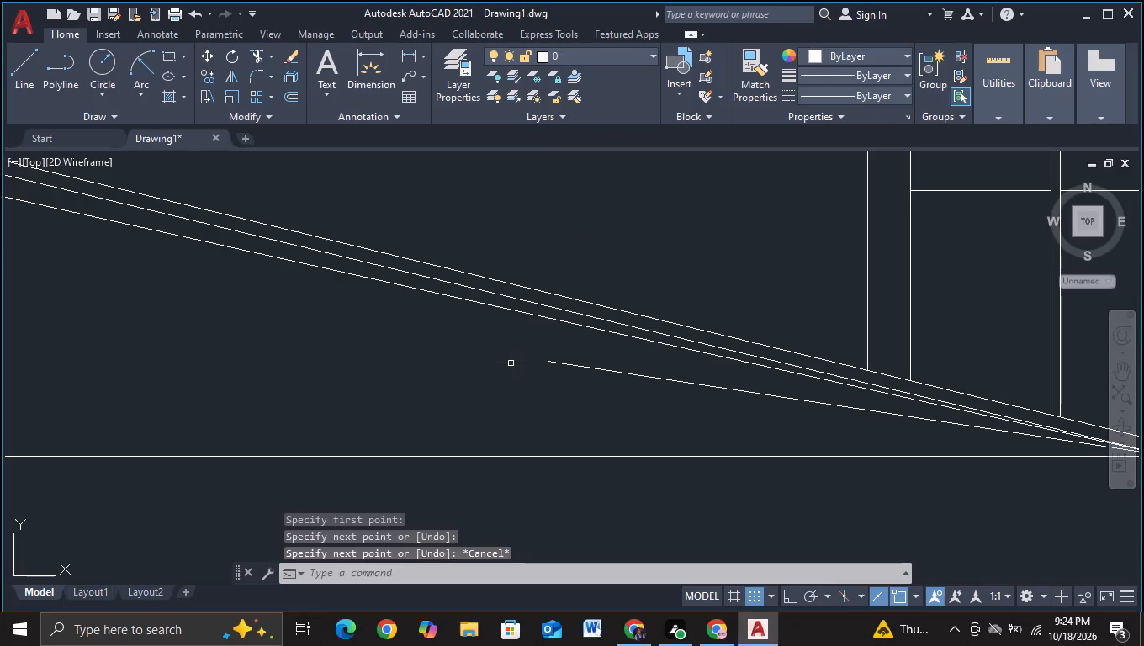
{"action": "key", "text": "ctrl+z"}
Draw a line about 3.4 units long at 63° crossing the three sloping ramp lines from below.
{"action": "left_click", "coordinate": [18, 69]}
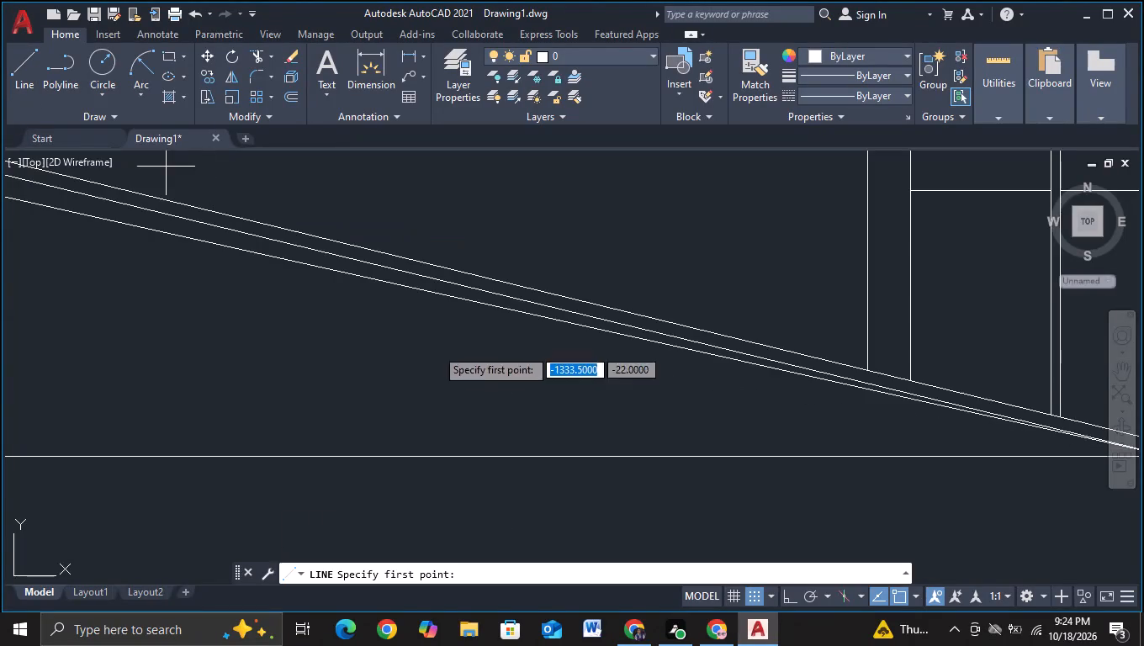
{"action": "scroll", "coordinate": [488, 336], "scroll_direction": "up", "scroll_amount": 2}
{"action": "left_click", "coordinate": [564, 313]}
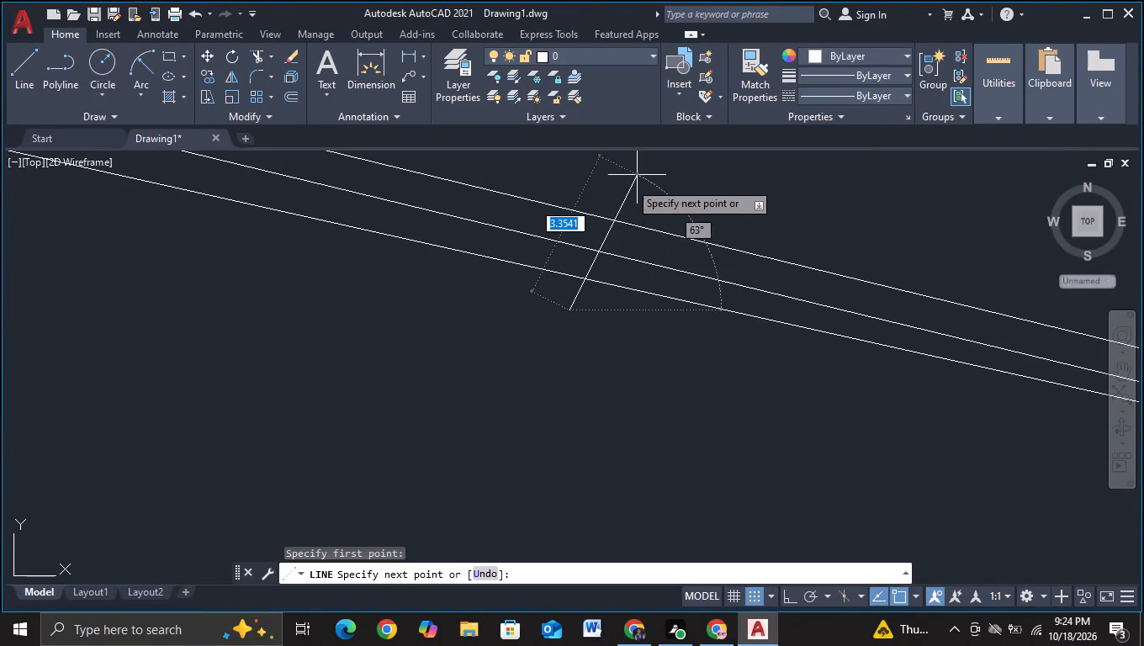
{"action": "left_click", "coordinate": [629, 182]}
{"action": "key", "text": "Escape"}
Trim the lowest sloping ramp line beyond the short 63° crossing line, and remove every piece of the crossing line.
{"action": "left_click", "coordinate": [257, 51]}
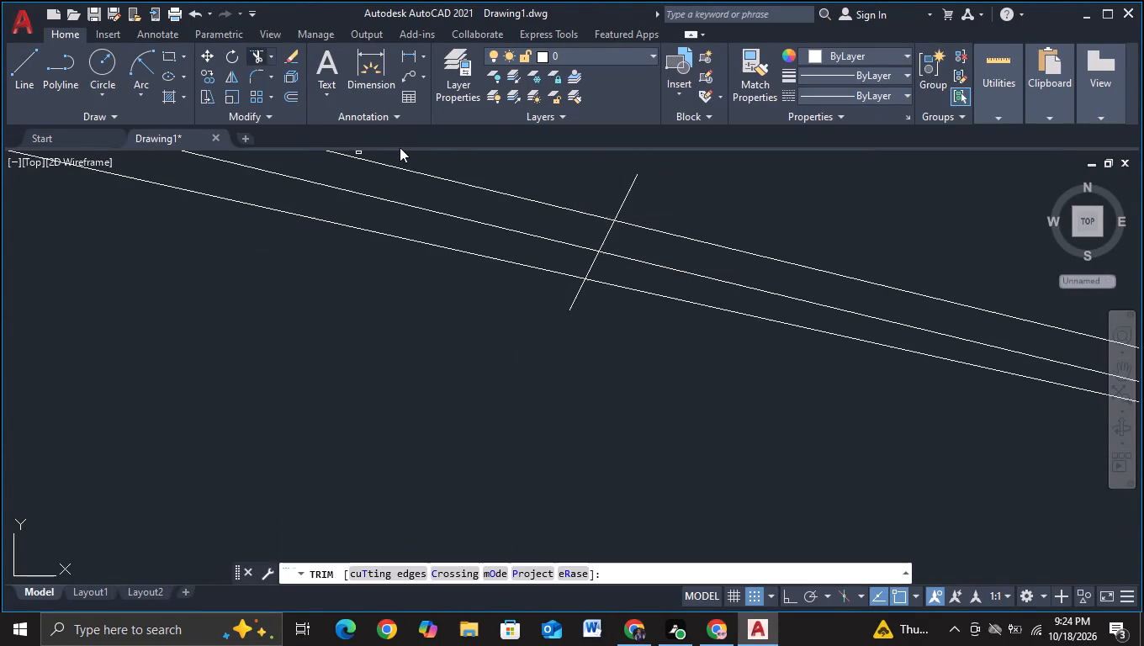
{"action": "left_click", "coordinate": [604, 235]}
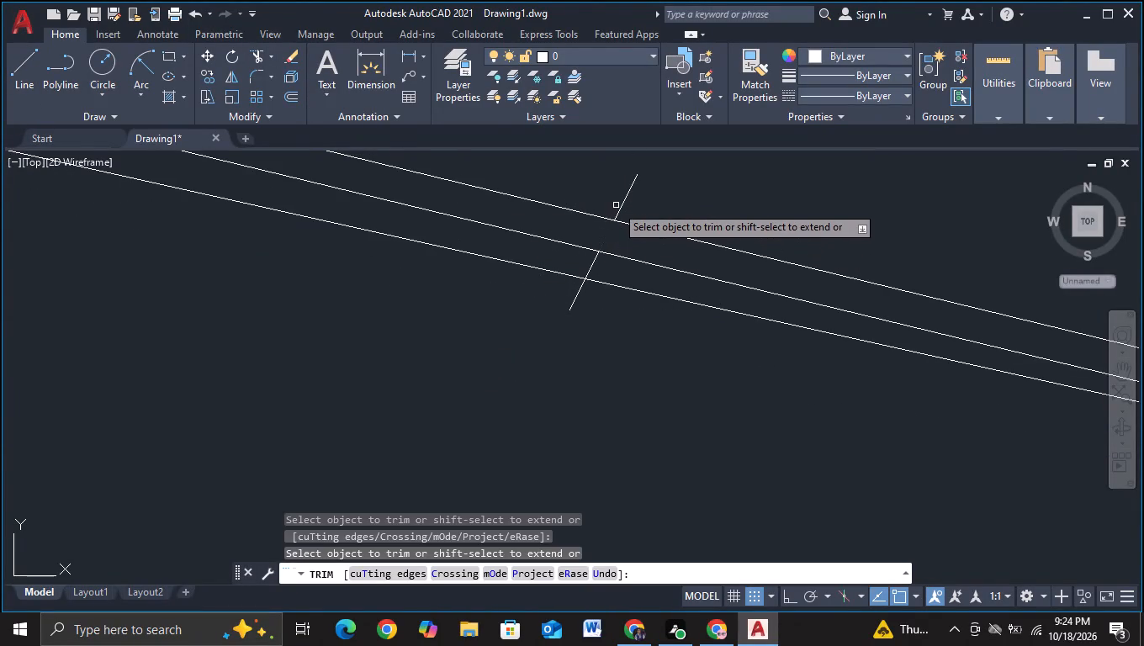
{"action": "left_click", "coordinate": [620, 203]}
{"action": "left_click", "coordinate": [638, 288]}
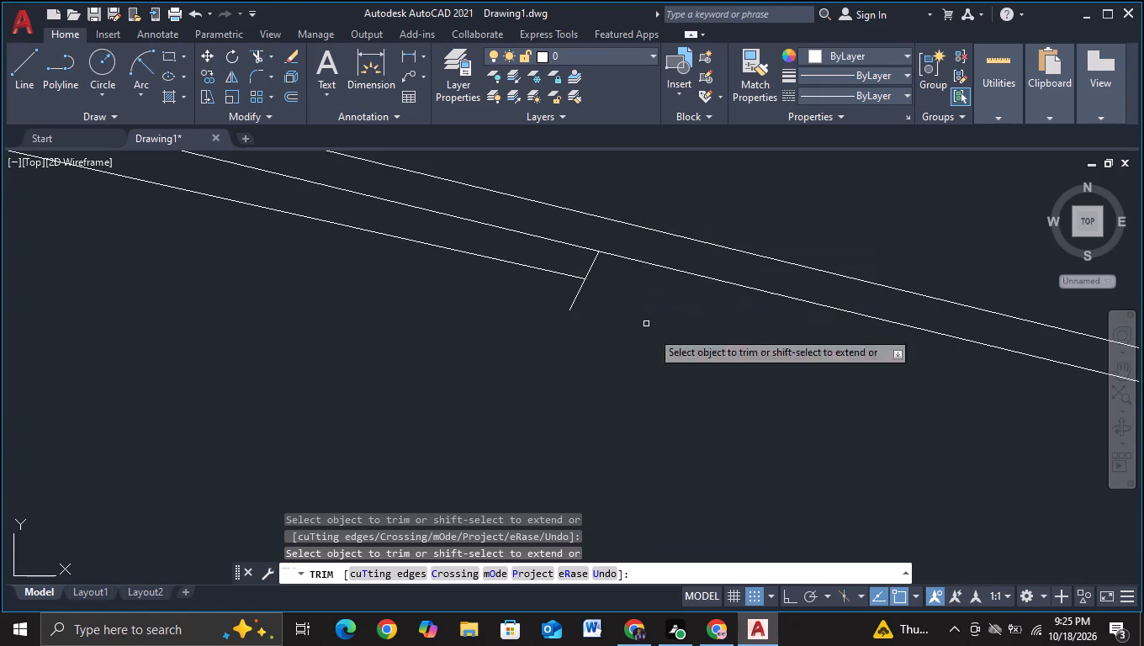
{"action": "scroll", "coordinate": [778, 481], "scroll_direction": "down", "scroll_amount": 1}
{"action": "middle_click_drag", "start_coordinate": [791, 484], "coordinate": [209, 333]}
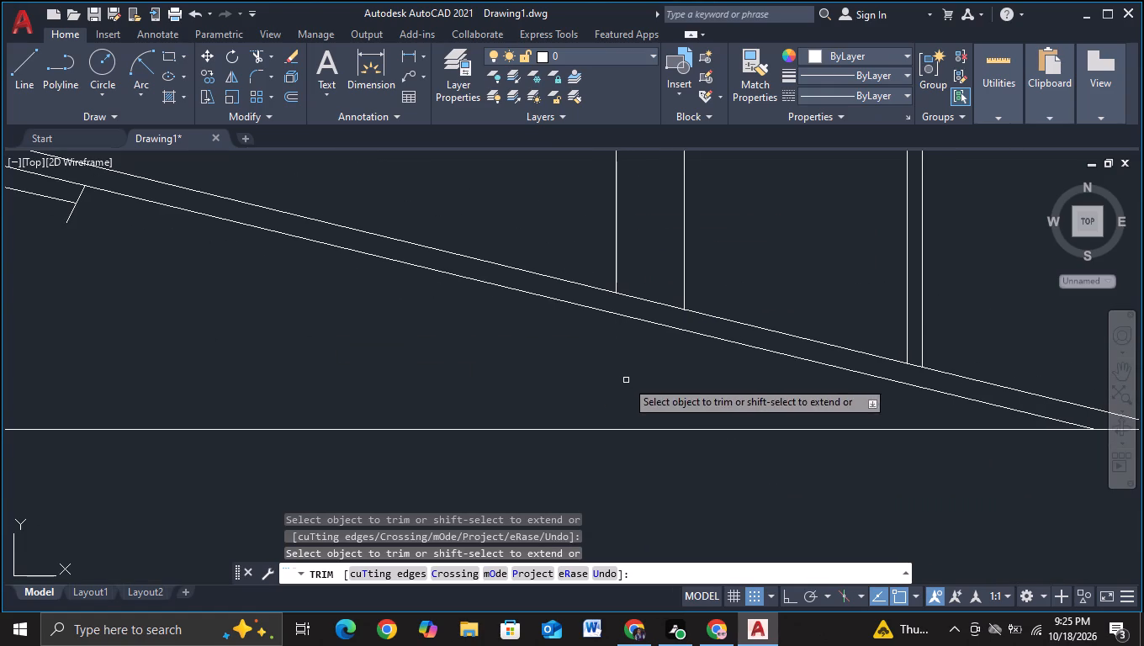
{"action": "scroll", "coordinate": [294, 303], "scroll_direction": "down", "scroll_amount": 1}
{"action": "middle_click_drag", "start_coordinate": [113, 293], "coordinate": [595, 399]}
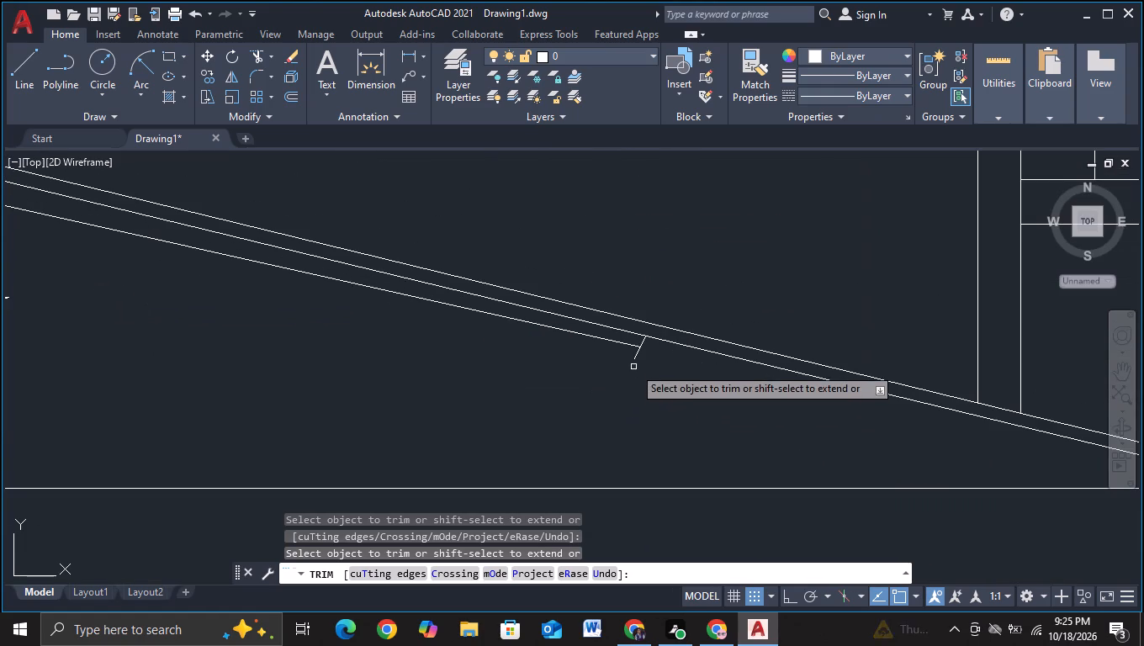
{"action": "left_click", "coordinate": [634, 361]}
{"action": "left_click", "coordinate": [642, 346]}
{"action": "scroll", "coordinate": [411, 395], "scroll_direction": "down", "scroll_amount": 1}
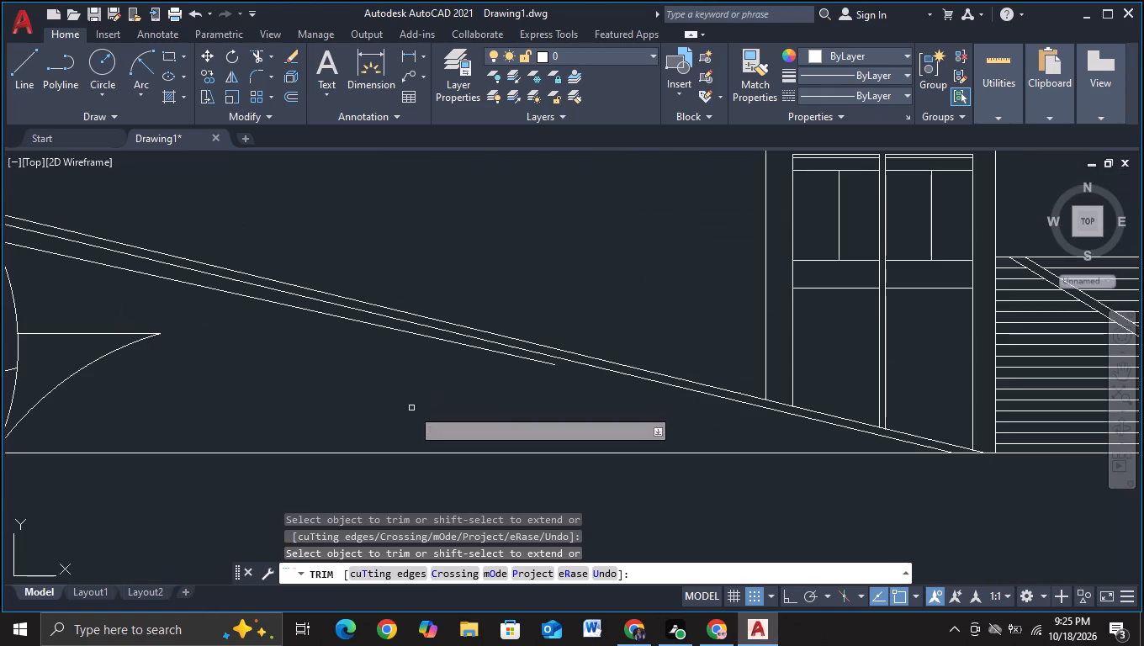
{"action": "scroll", "coordinate": [368, 397], "scroll_direction": "down", "scroll_amount": 1}
{"action": "middle_click", "coordinate": [357, 386]}
{"action": "key", "text": "Escape"}
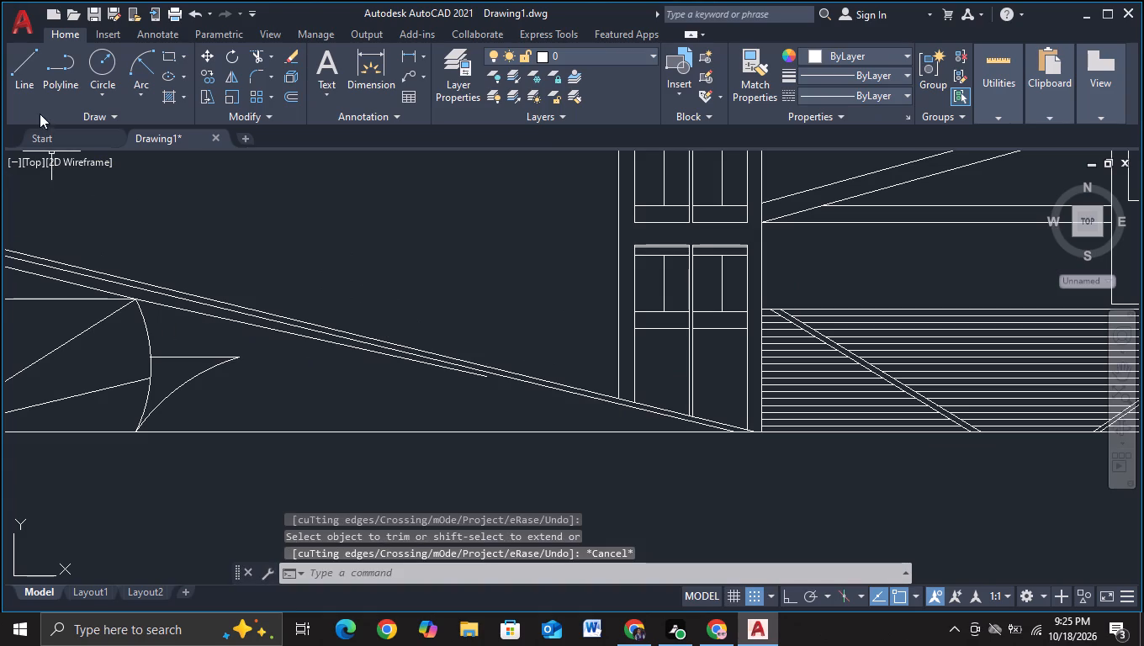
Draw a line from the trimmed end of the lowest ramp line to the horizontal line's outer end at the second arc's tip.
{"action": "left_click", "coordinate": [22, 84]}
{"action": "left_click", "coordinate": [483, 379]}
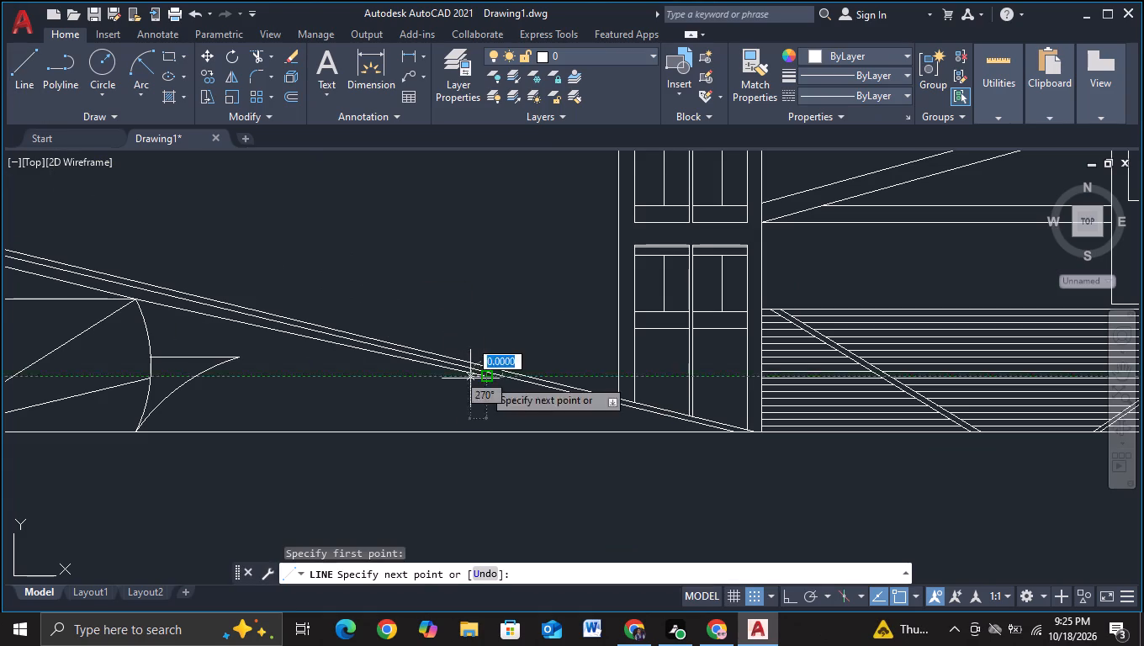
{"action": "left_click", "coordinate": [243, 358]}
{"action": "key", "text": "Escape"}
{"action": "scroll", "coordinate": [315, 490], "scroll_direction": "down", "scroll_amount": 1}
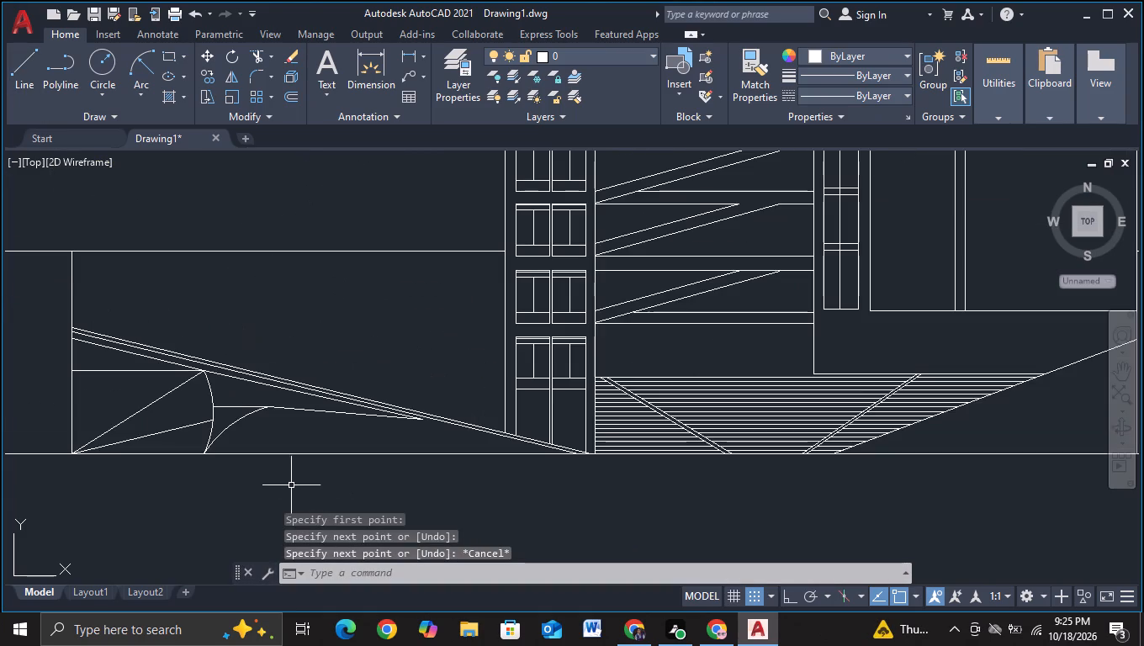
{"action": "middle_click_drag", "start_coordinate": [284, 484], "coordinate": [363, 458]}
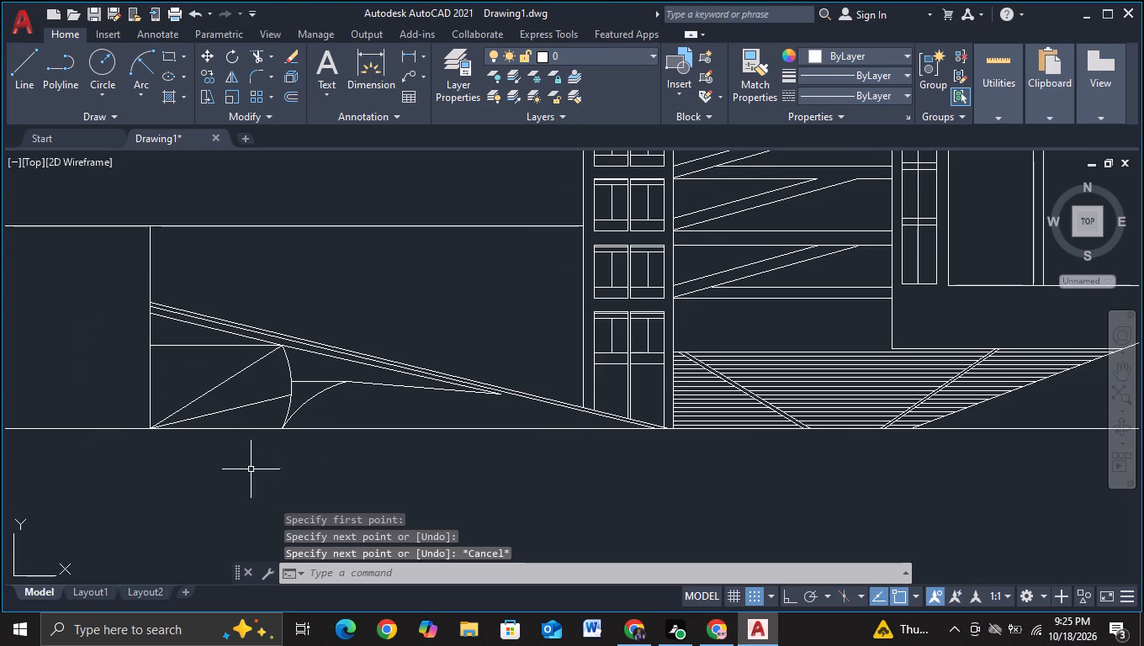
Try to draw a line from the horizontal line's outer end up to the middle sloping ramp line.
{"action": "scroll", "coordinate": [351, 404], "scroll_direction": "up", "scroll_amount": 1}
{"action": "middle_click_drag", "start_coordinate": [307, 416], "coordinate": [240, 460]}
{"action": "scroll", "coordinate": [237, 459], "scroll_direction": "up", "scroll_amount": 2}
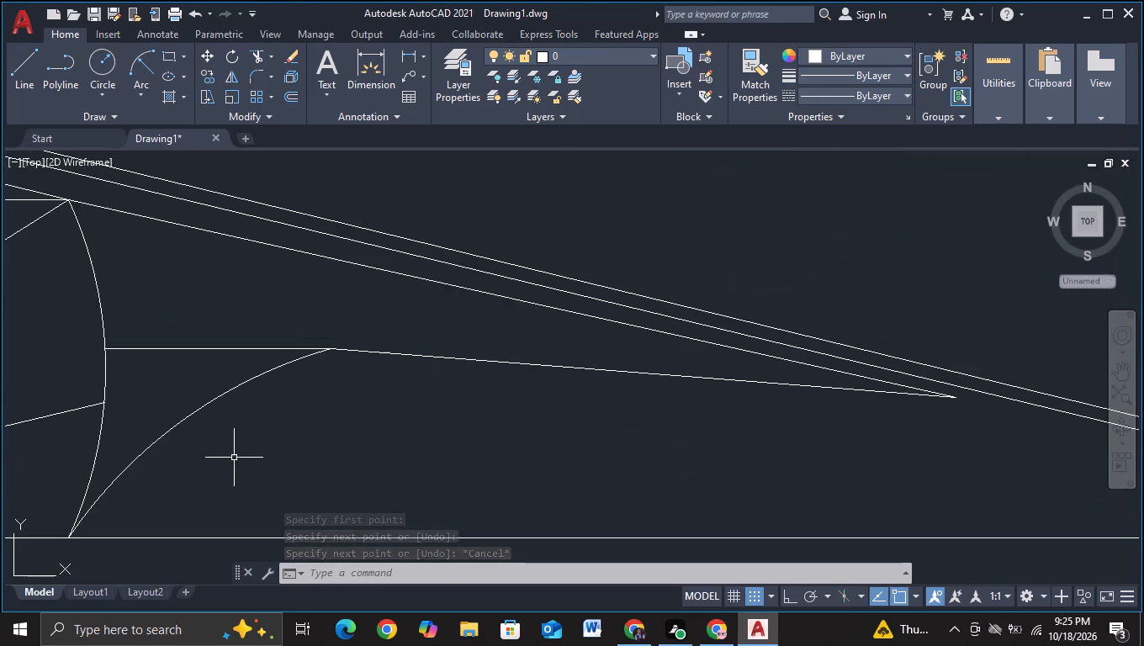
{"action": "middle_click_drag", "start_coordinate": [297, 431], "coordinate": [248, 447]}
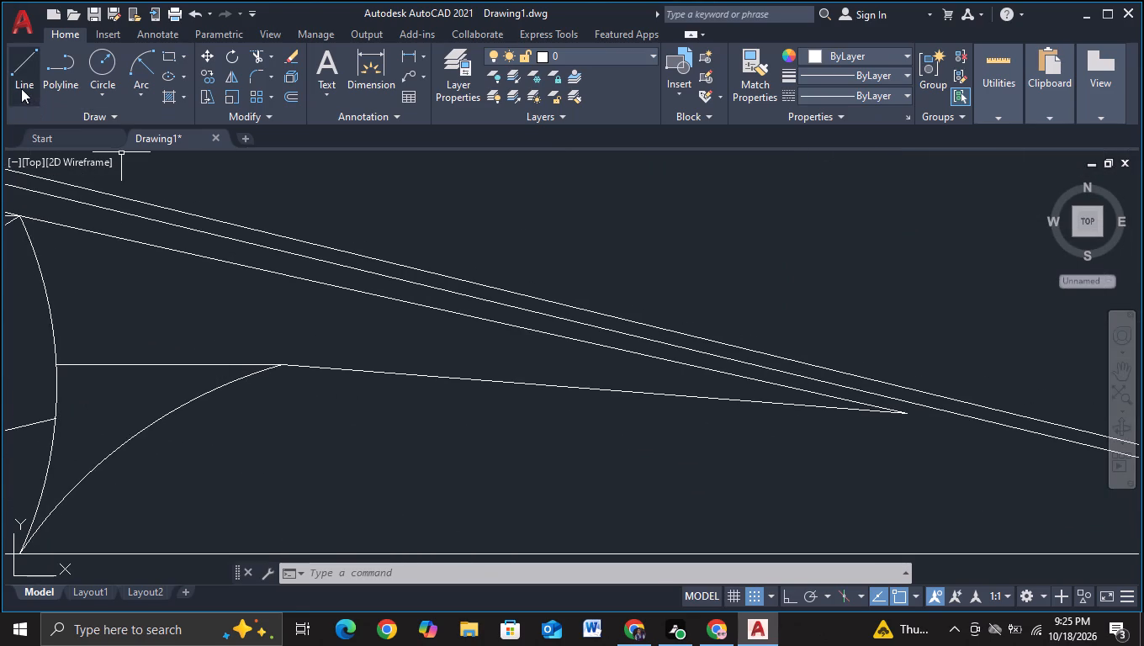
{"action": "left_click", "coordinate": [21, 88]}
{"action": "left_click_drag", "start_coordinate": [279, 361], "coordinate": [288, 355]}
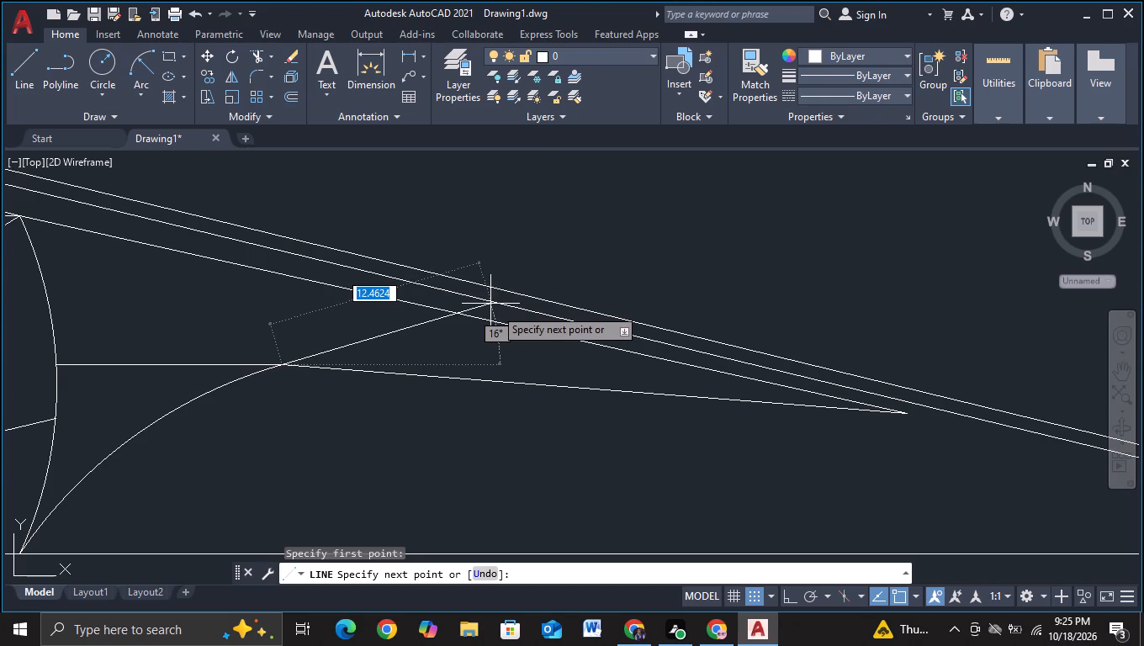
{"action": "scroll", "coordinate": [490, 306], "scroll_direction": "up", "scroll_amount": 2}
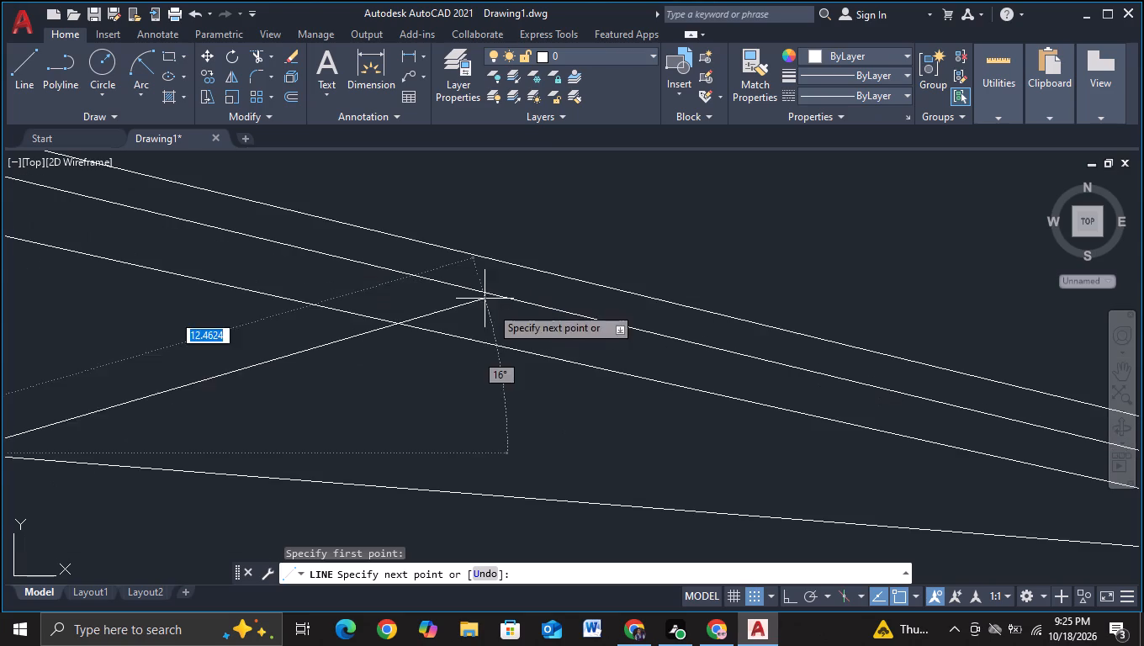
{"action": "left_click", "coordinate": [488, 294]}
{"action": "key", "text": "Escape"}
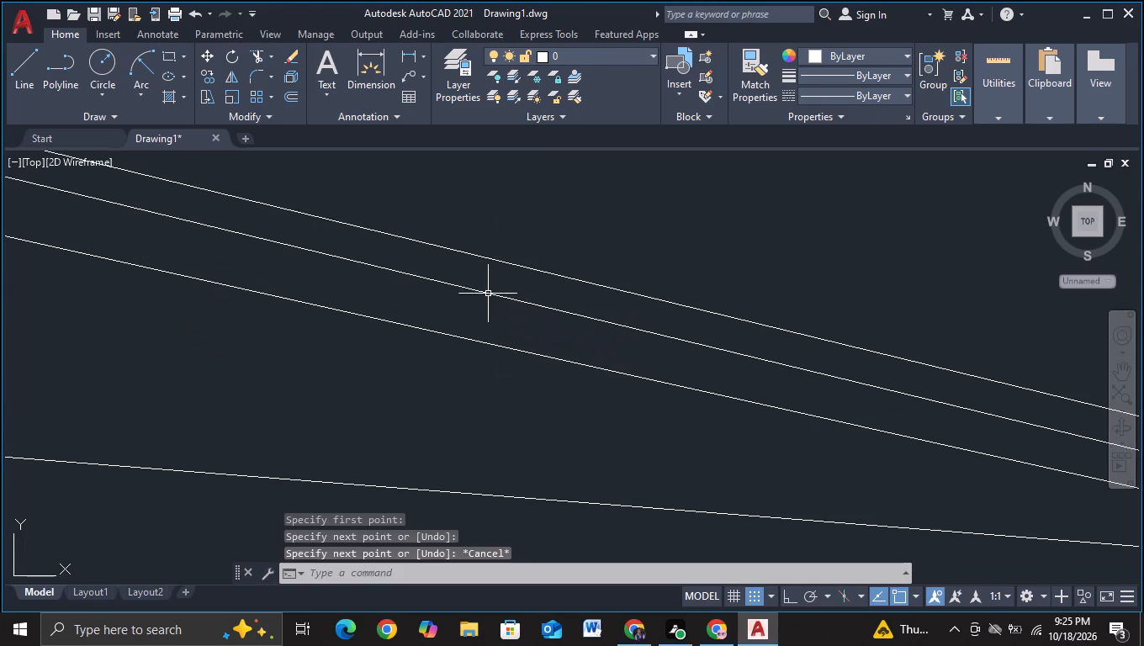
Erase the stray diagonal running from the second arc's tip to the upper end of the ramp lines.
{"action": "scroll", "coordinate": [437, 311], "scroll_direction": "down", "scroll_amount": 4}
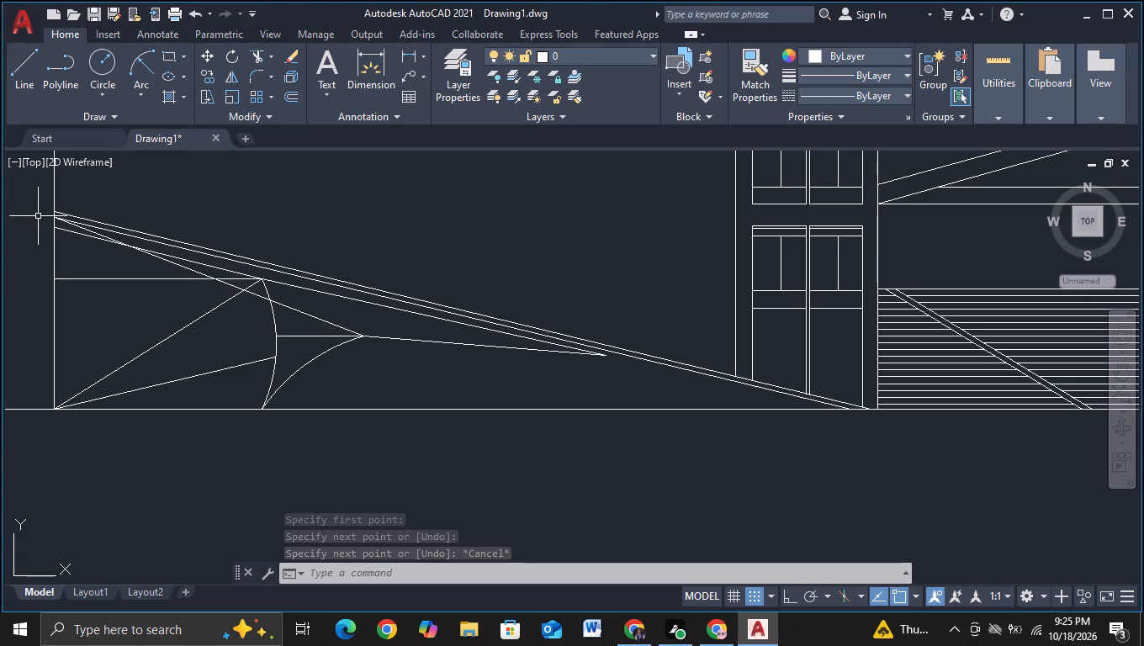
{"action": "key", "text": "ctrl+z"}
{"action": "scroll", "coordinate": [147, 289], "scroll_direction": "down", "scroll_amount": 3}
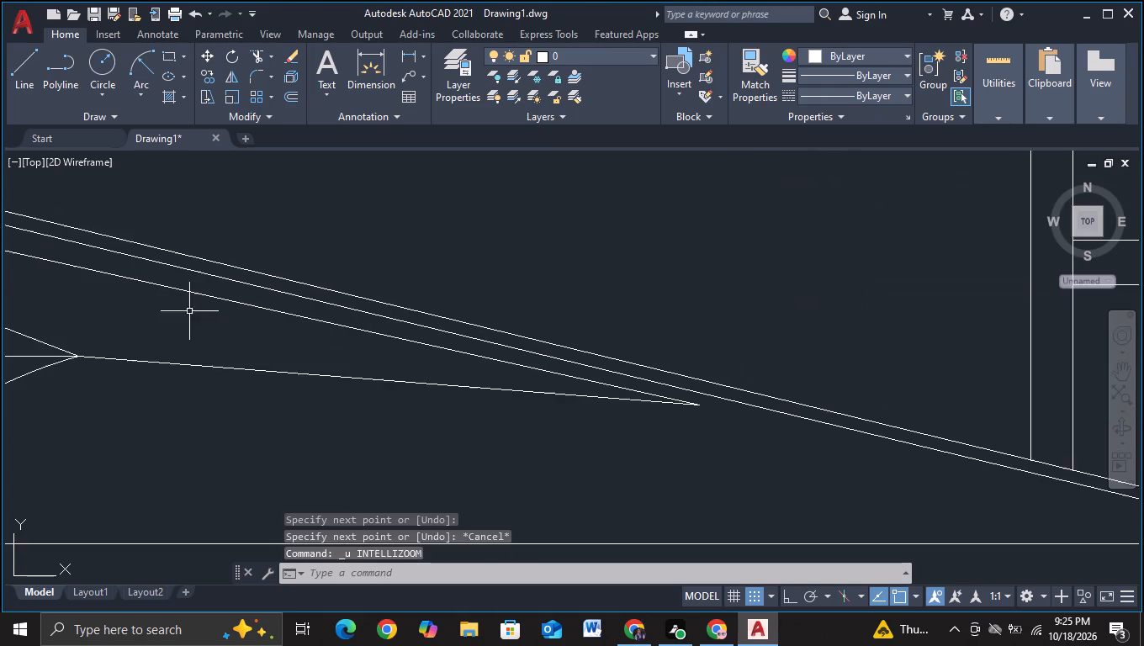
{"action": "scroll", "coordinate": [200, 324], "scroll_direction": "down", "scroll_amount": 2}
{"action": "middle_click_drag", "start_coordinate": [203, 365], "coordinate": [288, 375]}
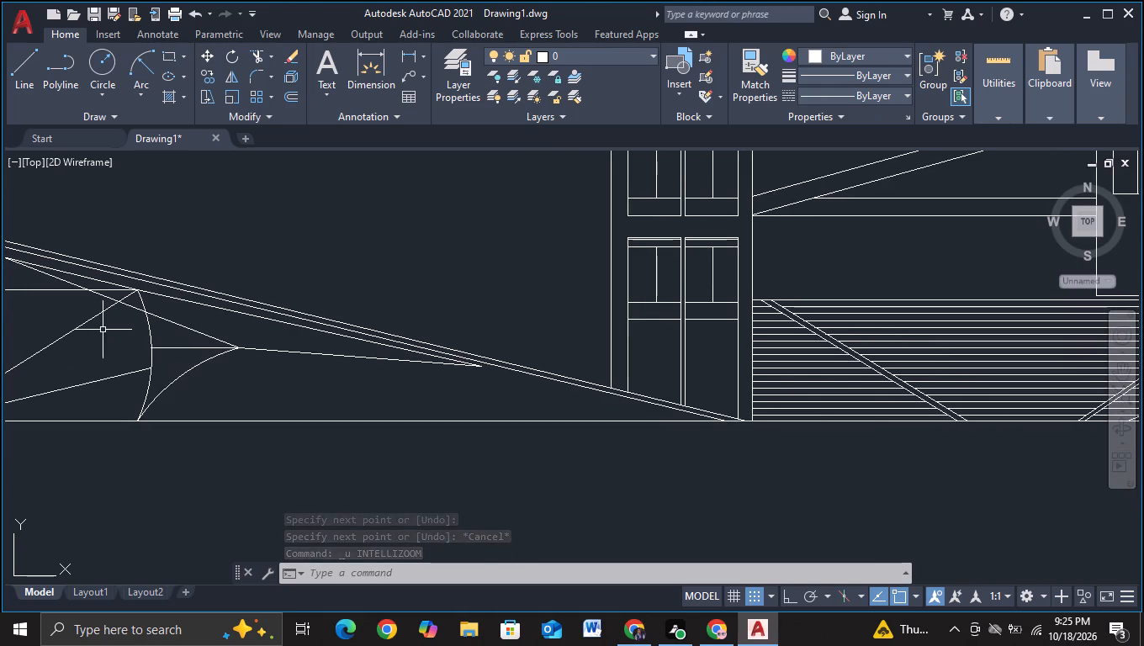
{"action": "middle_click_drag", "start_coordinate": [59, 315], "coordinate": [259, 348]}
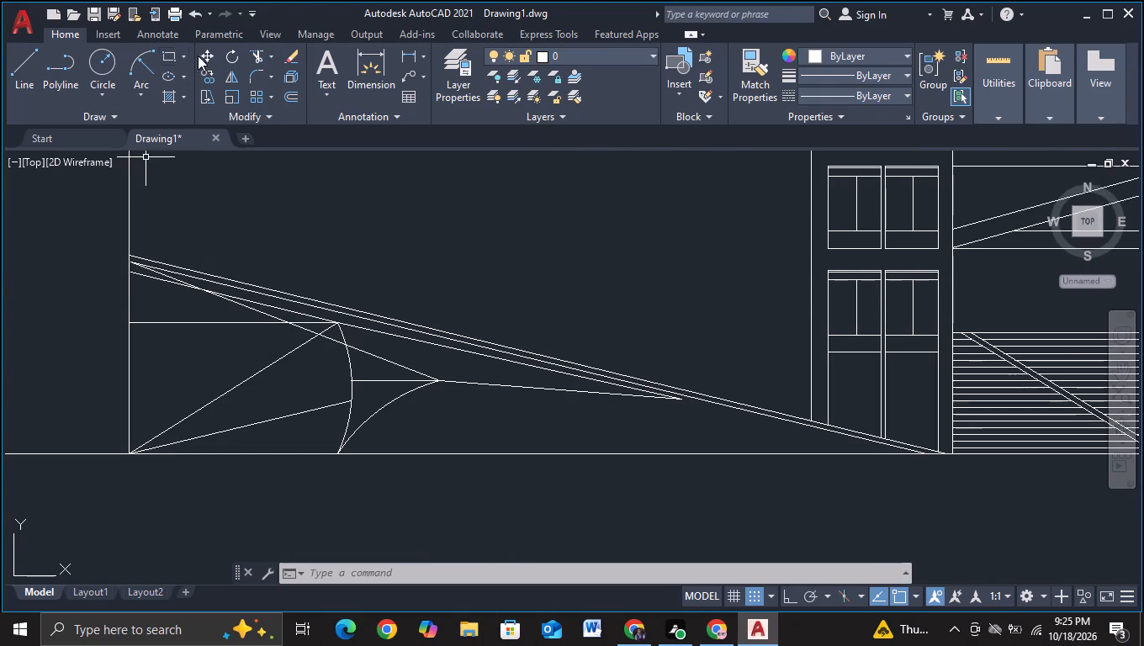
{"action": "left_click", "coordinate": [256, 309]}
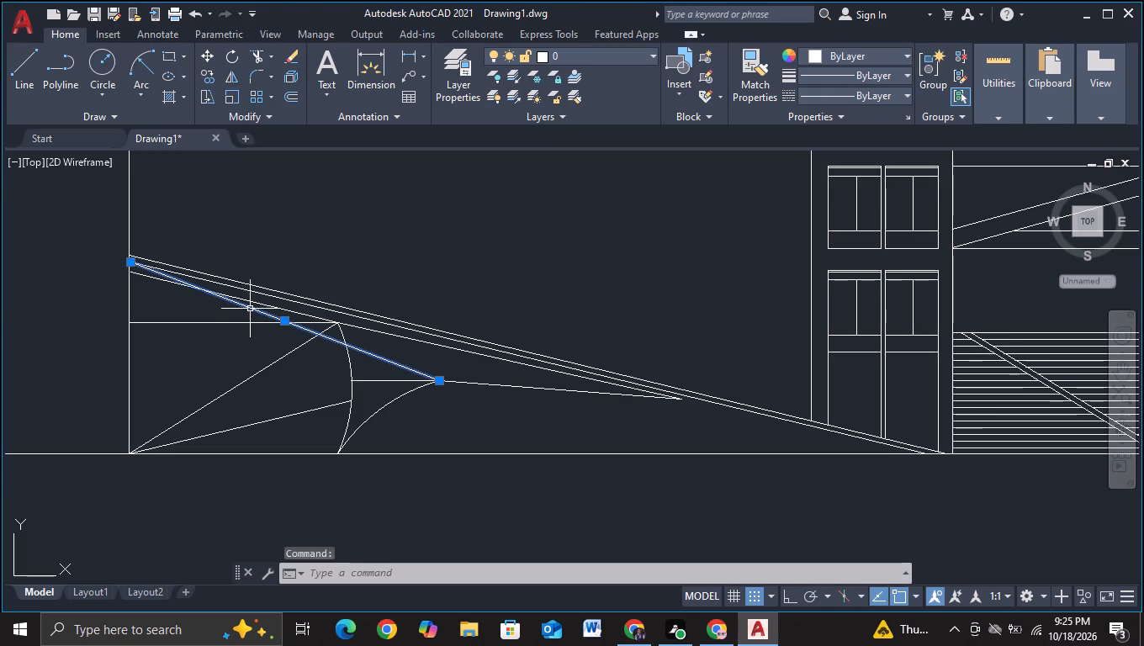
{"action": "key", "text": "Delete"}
Draw a horizontal line from the second arc's tip across the three sloping ramp lines, ending short of the window column.
{"action": "scroll", "coordinate": [250, 309], "scroll_direction": "down", "scroll_amount": 1}
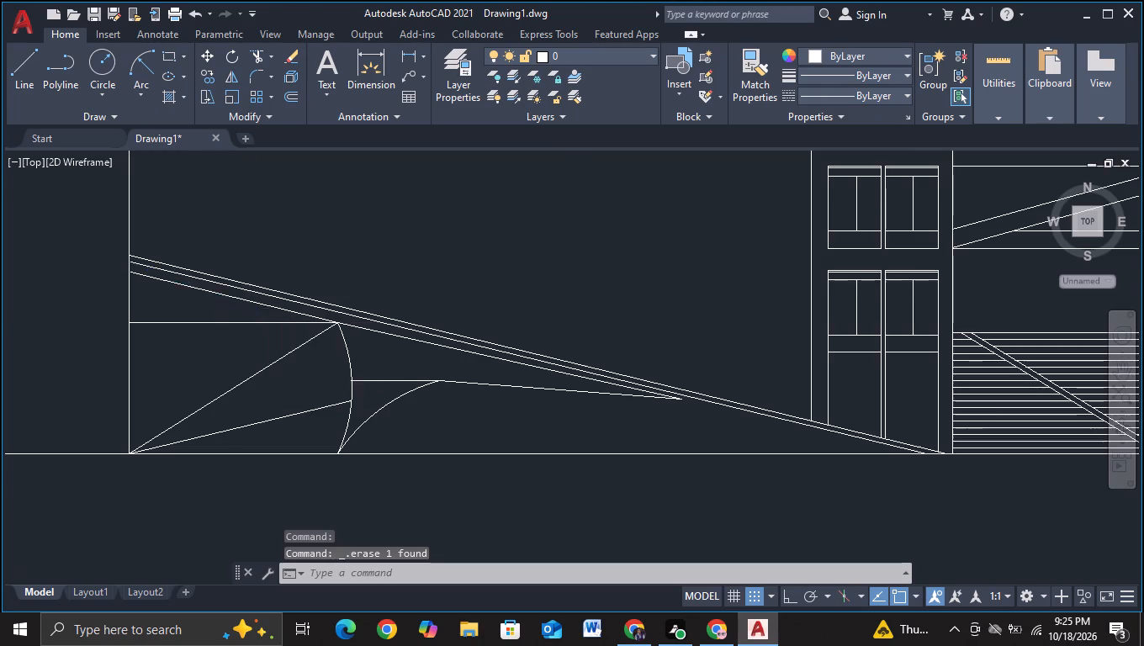
{"action": "scroll", "coordinate": [250, 309], "scroll_direction": "down", "scroll_amount": 1}
{"action": "scroll", "coordinate": [330, 357], "scroll_direction": "up", "scroll_amount": 2}
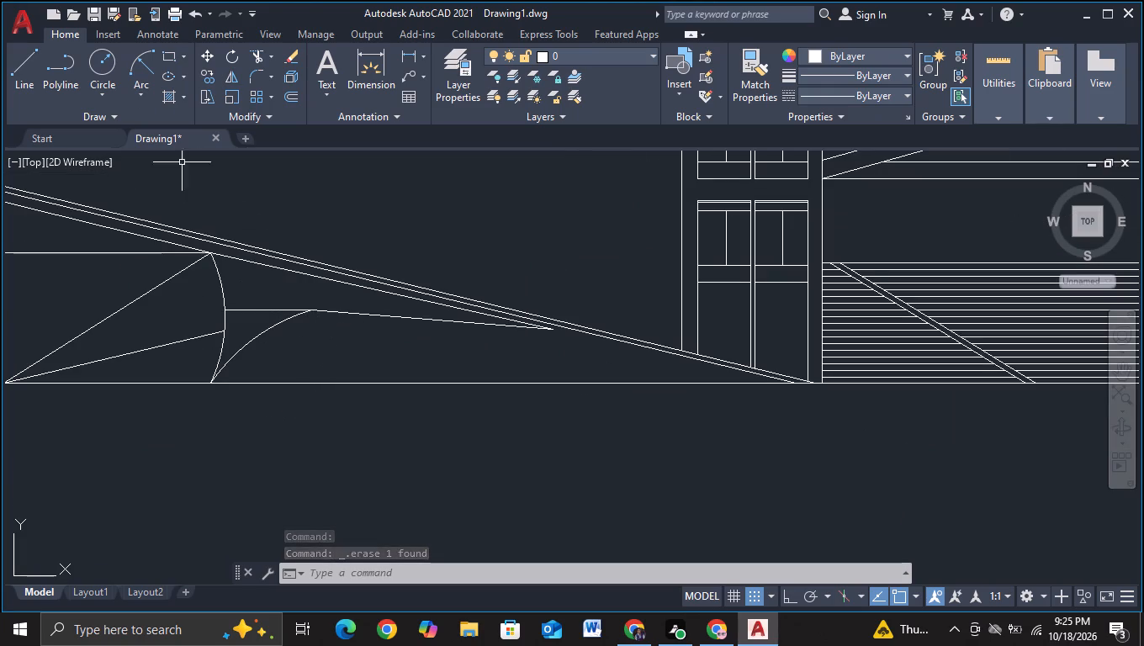
{"action": "left_click", "coordinate": [20, 79]}
{"action": "left_click", "coordinate": [313, 310]}
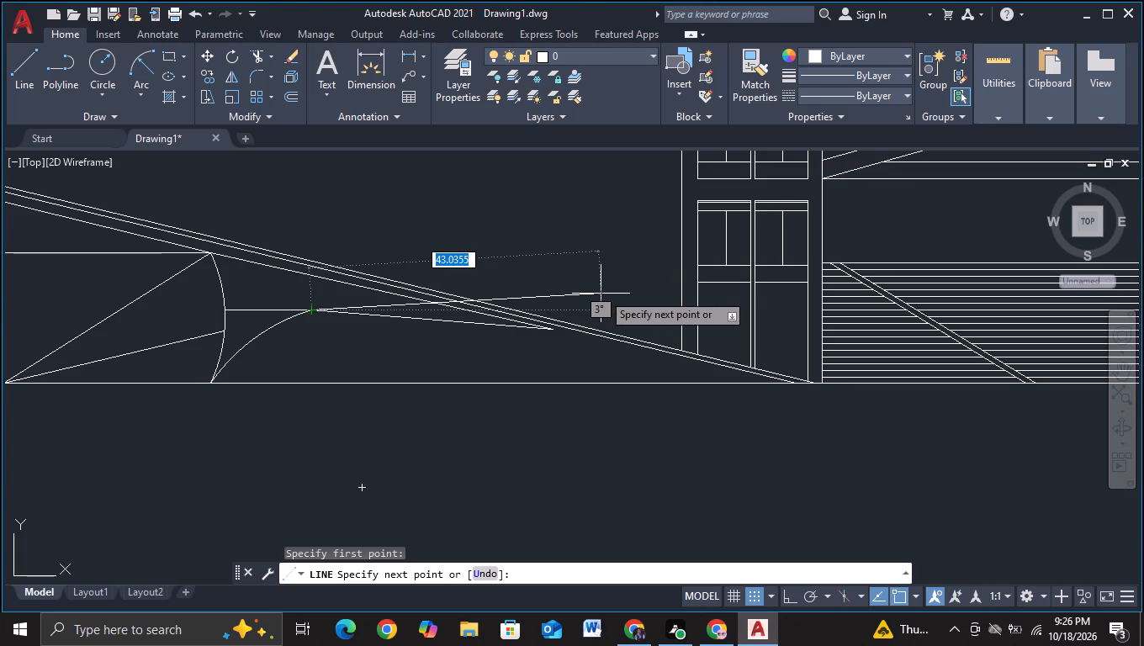
{"action": "left_click", "coordinate": [612, 314]}
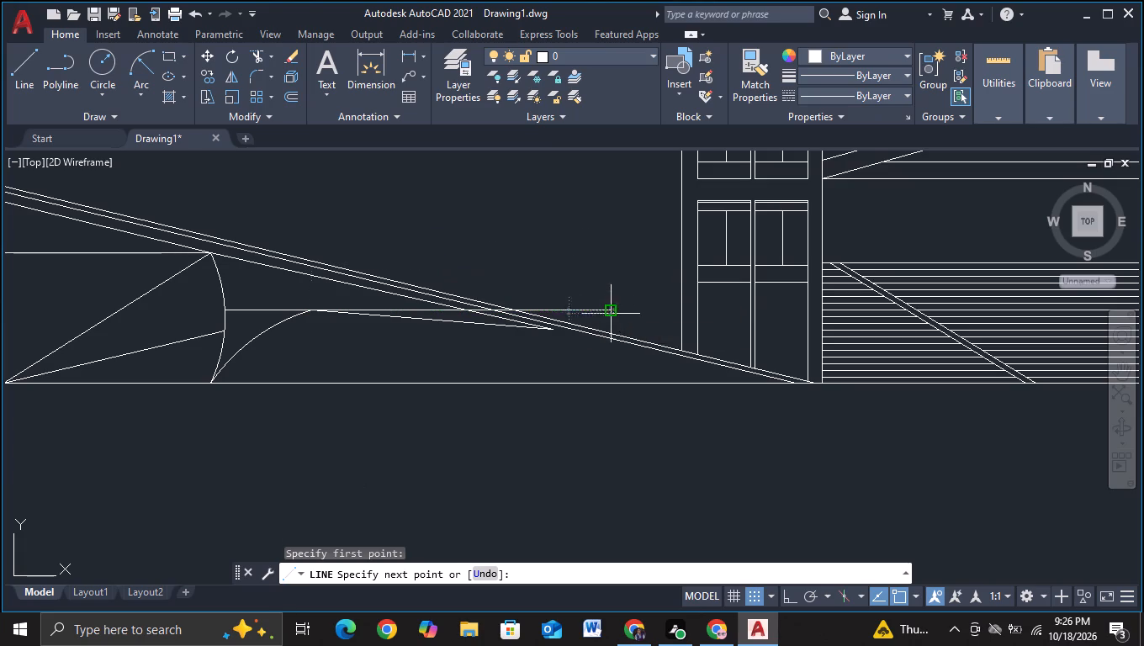
{"action": "key", "text": "Escape"}
Trim away the sloping connecting line, the lowest ramp line below the new horizontal, and the horizontal's excess beyond the lowest ramp line.
{"action": "left_click", "coordinate": [256, 59]}
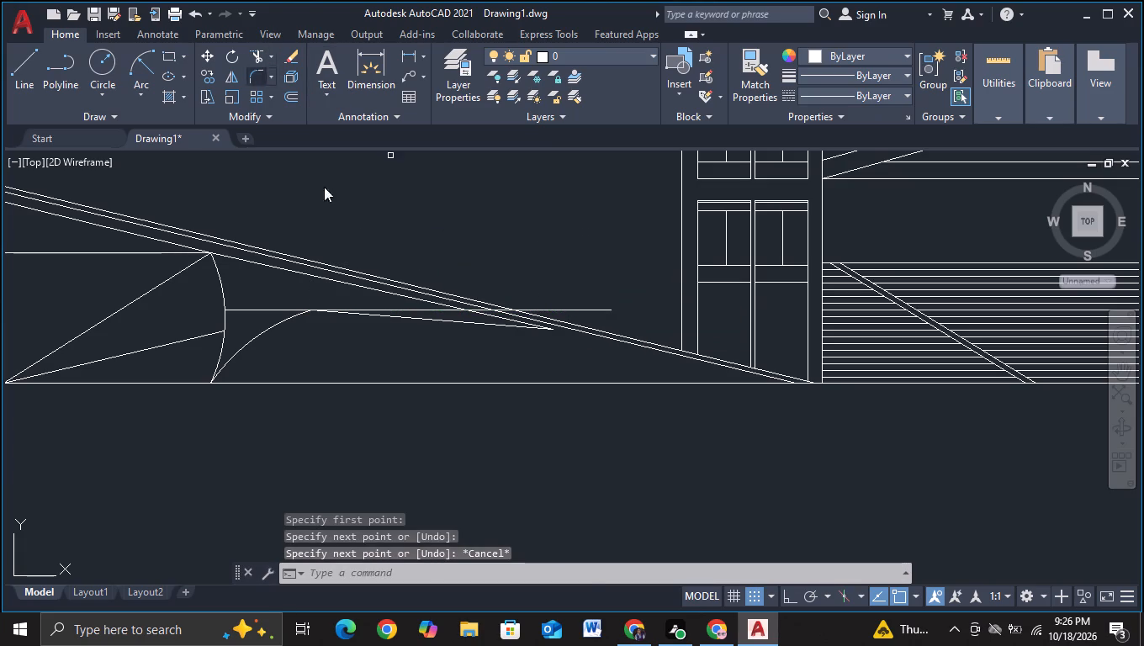
{"action": "left_click", "coordinate": [433, 320]}
{"action": "scroll", "coordinate": [551, 340], "scroll_direction": "up", "scroll_amount": 1}
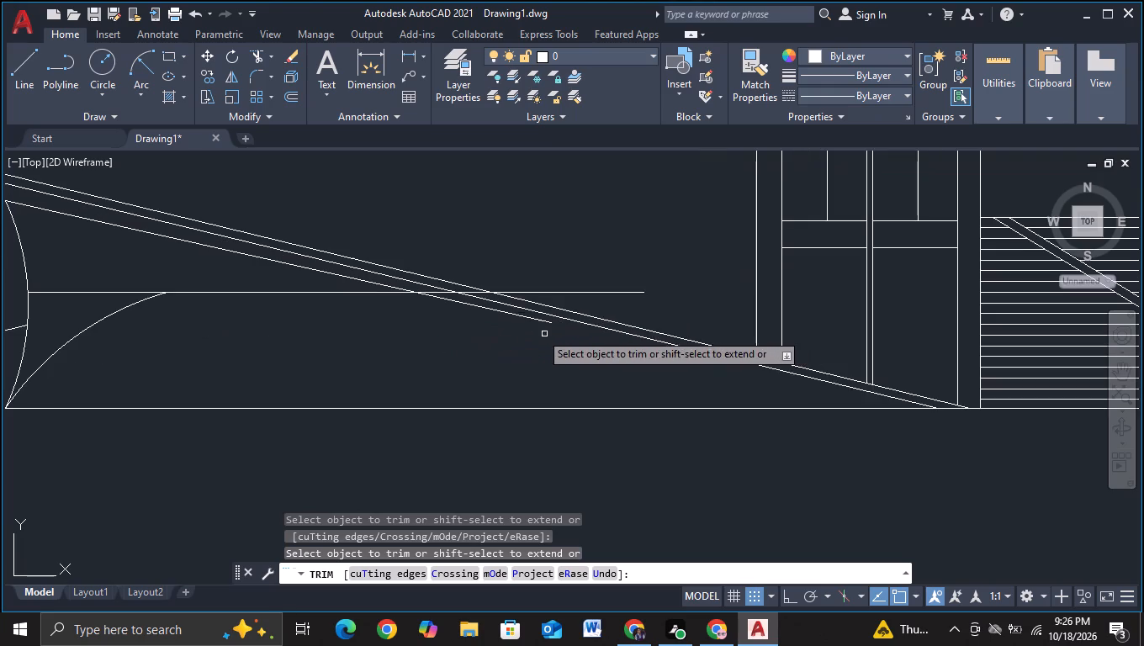
{"action": "left_click", "coordinate": [502, 313]}
{"action": "scroll", "coordinate": [463, 301], "scroll_direction": "up", "scroll_amount": 1}
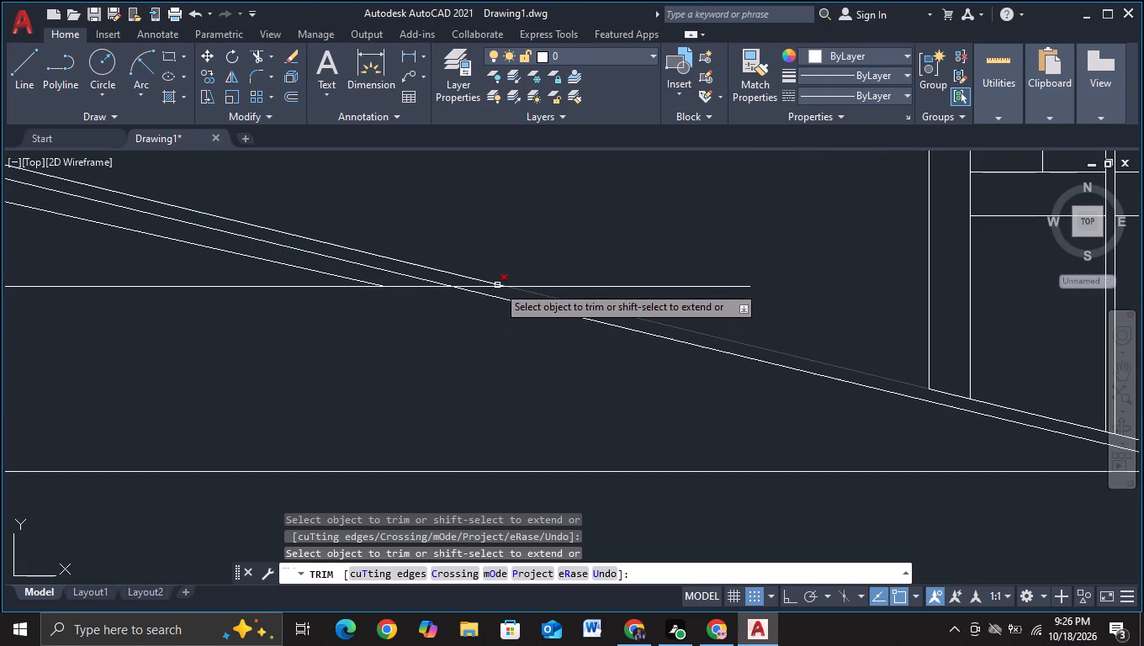
{"action": "left_click", "coordinate": [484, 289]}
{"action": "left_click", "coordinate": [545, 287]}
{"action": "scroll", "coordinate": [545, 287], "scroll_direction": "down", "scroll_amount": 1}
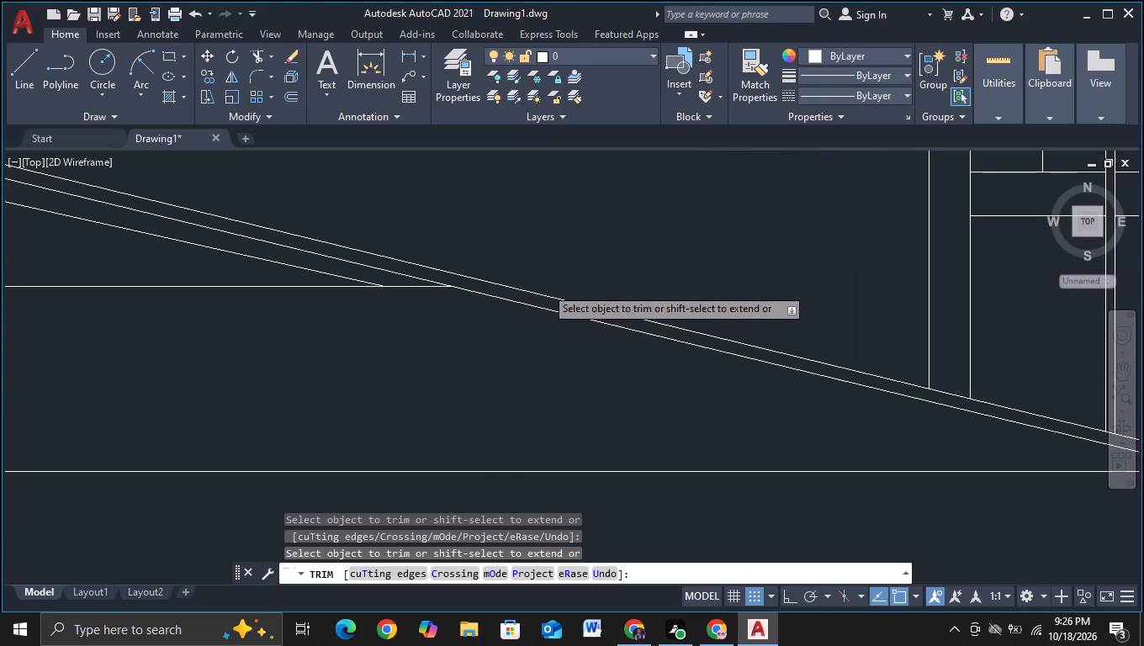
{"action": "scroll", "coordinate": [545, 287], "scroll_direction": "down", "scroll_amount": 1}
{"action": "scroll", "coordinate": [472, 315], "scroll_direction": "up", "scroll_amount": 1}
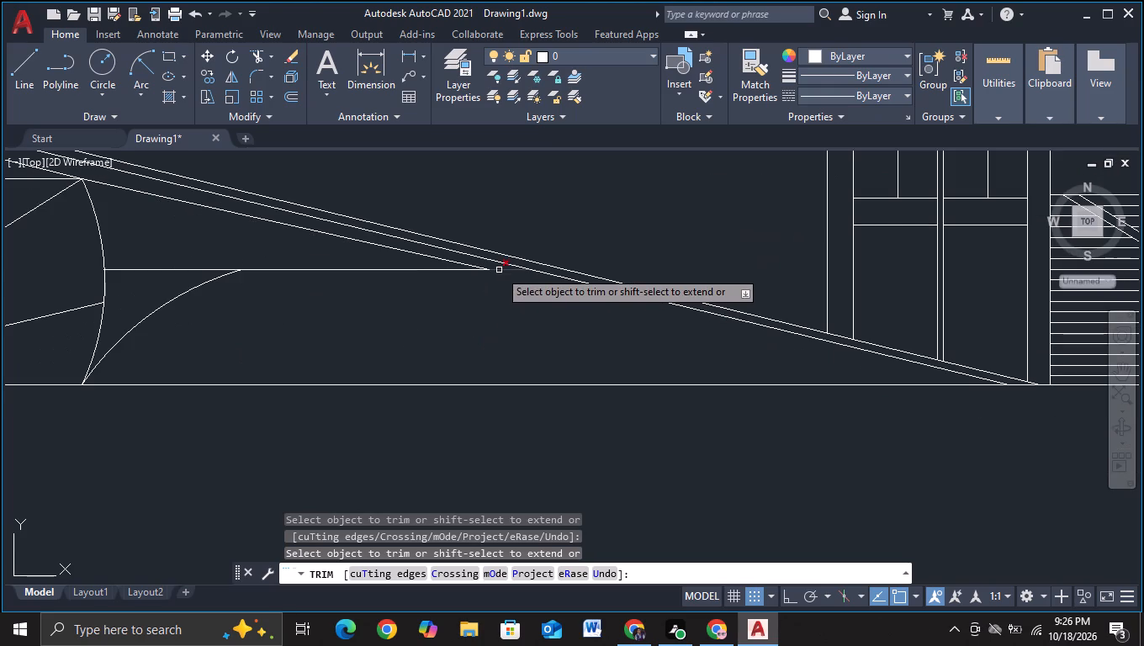
{"action": "left_click", "coordinate": [500, 267]}
{"action": "scroll", "coordinate": [515, 308], "scroll_direction": "down", "scroll_amount": 2}
{"action": "key", "text": "Escape"}
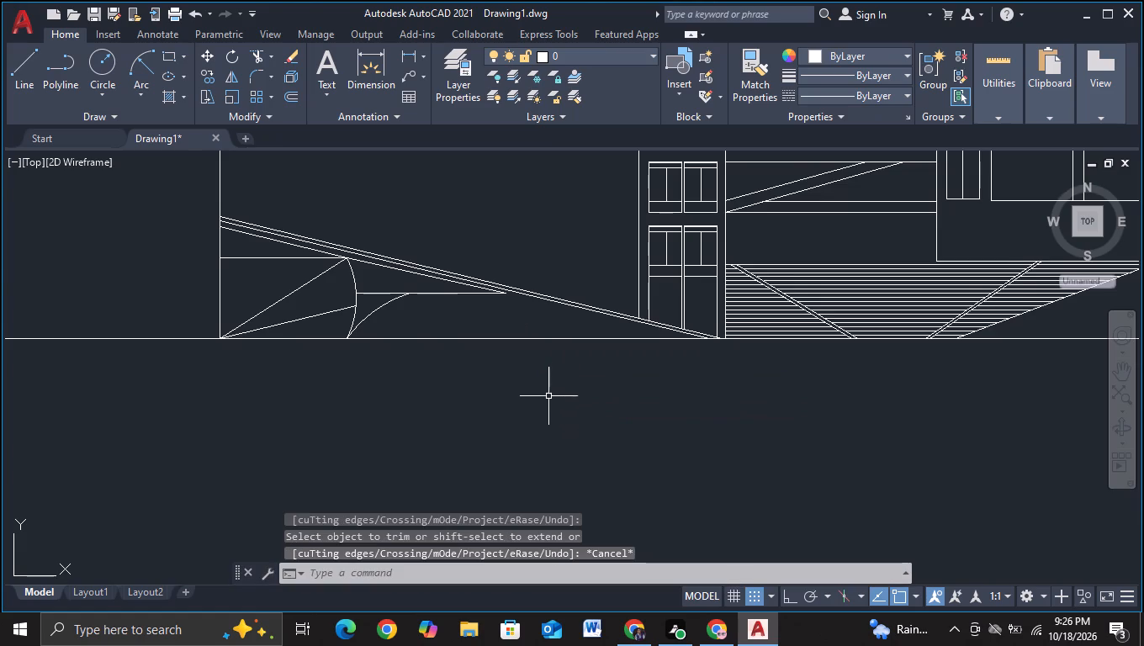
Draw a vertical line about 44 units tall from below the large central opening's base, connecting its top back to the narrow window column.
{"action": "middle_click_drag", "start_coordinate": [547, 396], "coordinate": [563, 359]}
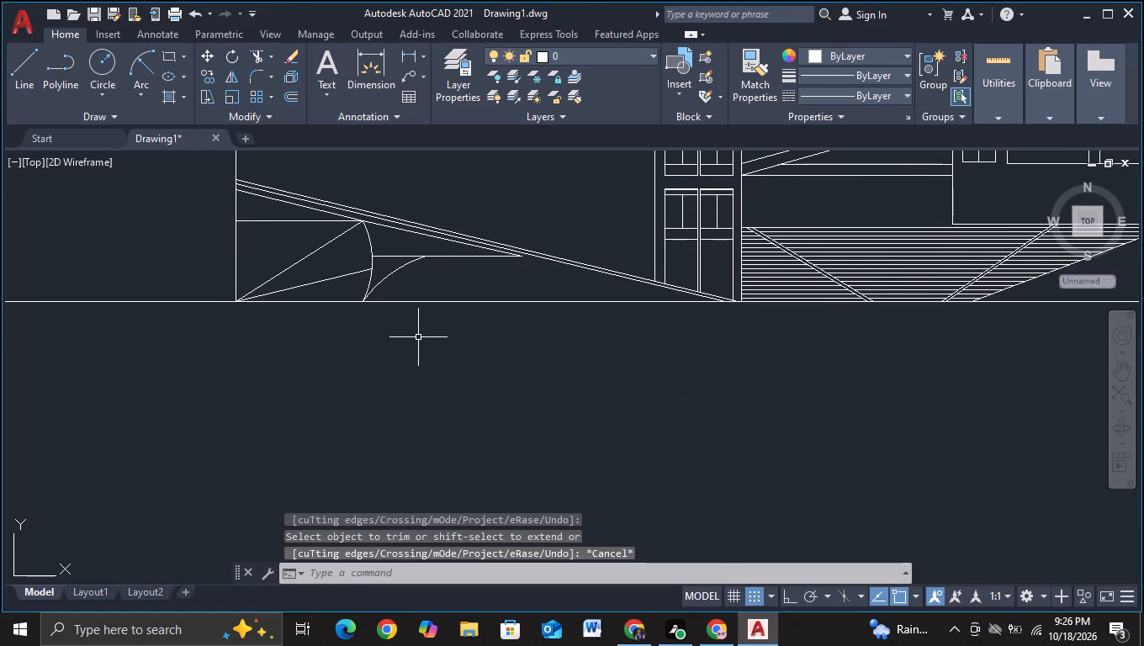
{"action": "scroll", "coordinate": [418, 343], "scroll_direction": "down", "scroll_amount": 2}
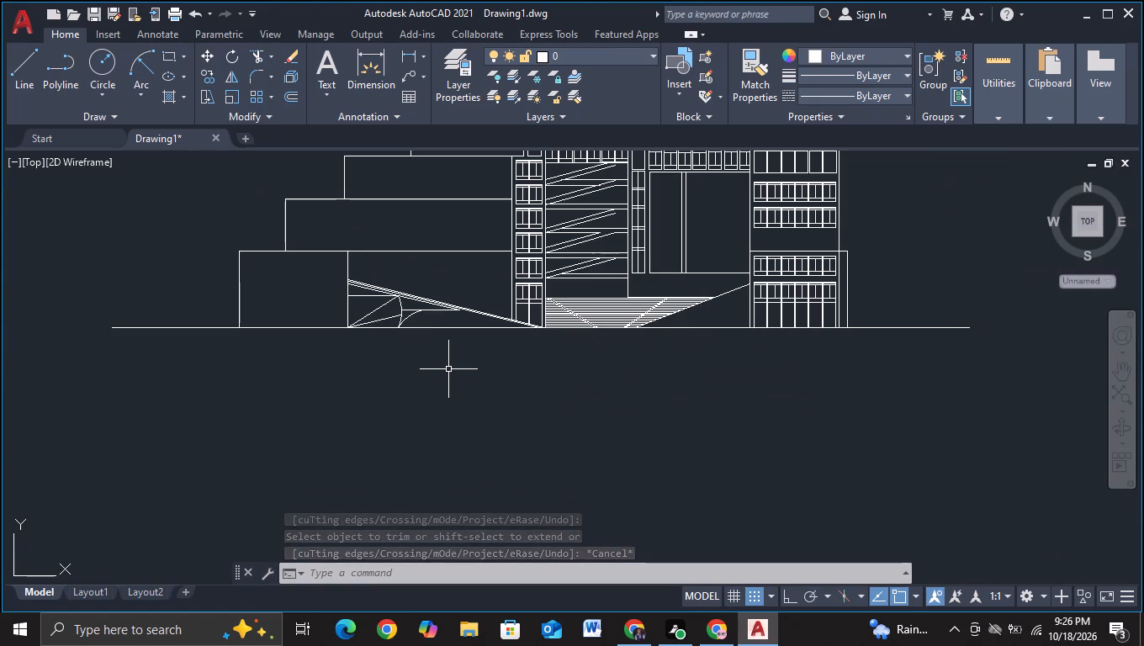
{"action": "middle_click", "coordinate": [420, 364]}
{"action": "middle_click_drag", "start_coordinate": [455, 360], "coordinate": [431, 392]}
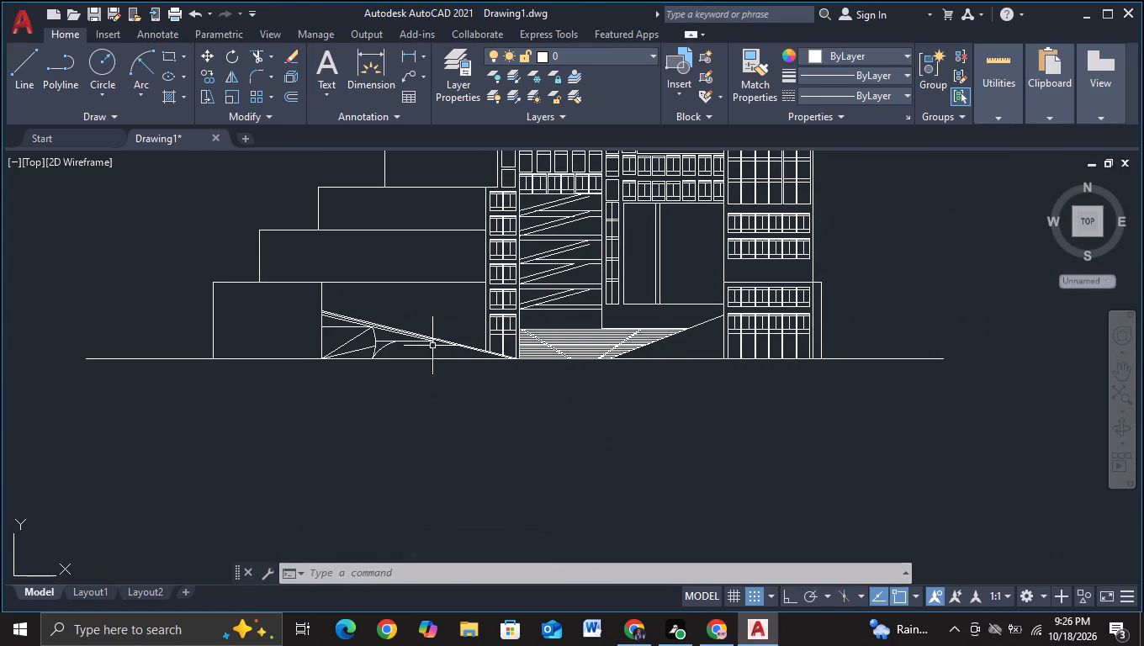
{"action": "key", "text": "Escape"}
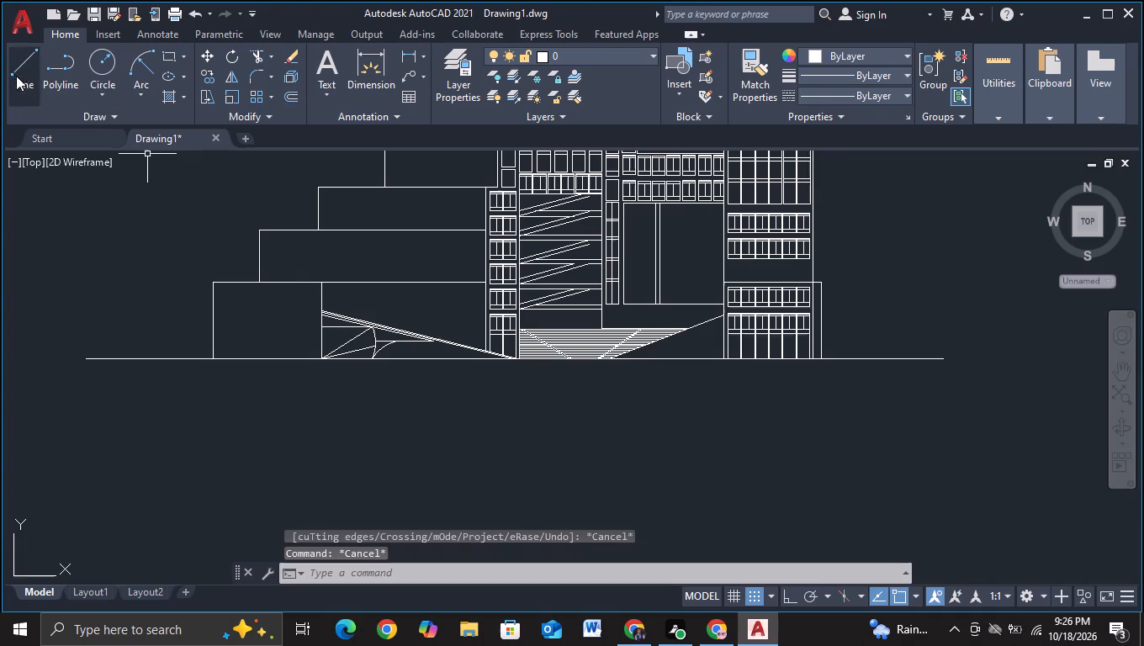
{"action": "left_click", "coordinate": [15, 71]}
{"action": "middle_click_drag", "start_coordinate": [453, 505], "coordinate": [379, 517]}
{"action": "middle_click_drag", "start_coordinate": [617, 447], "coordinate": [574, 456]}
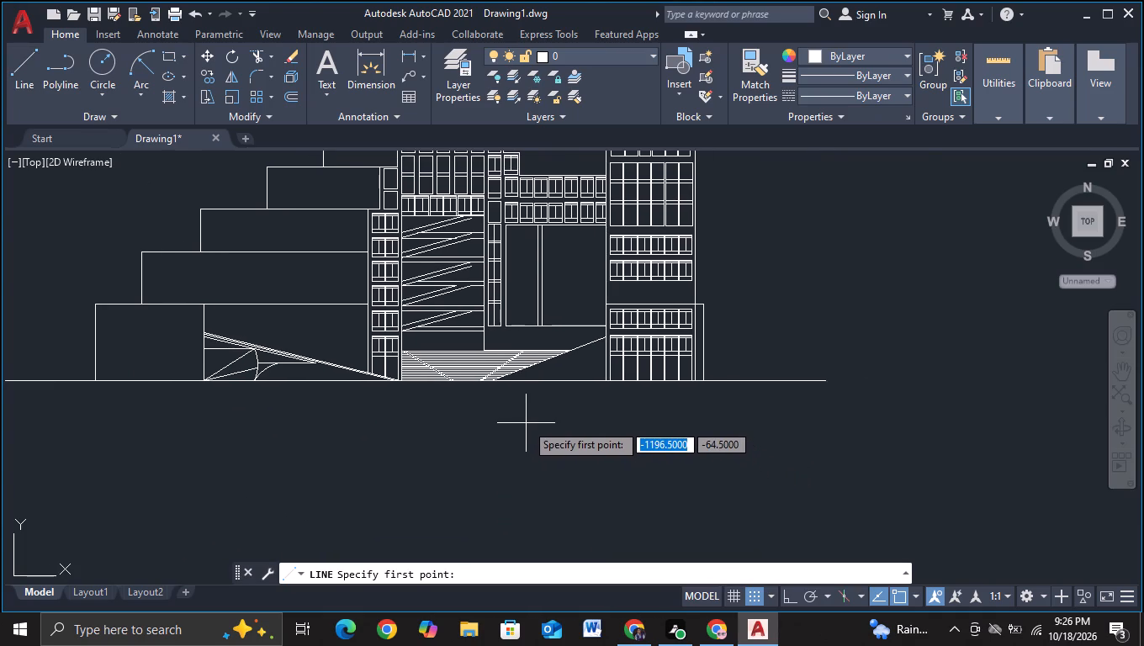
{"action": "scroll", "coordinate": [526, 423], "scroll_direction": "up", "scroll_amount": 2}
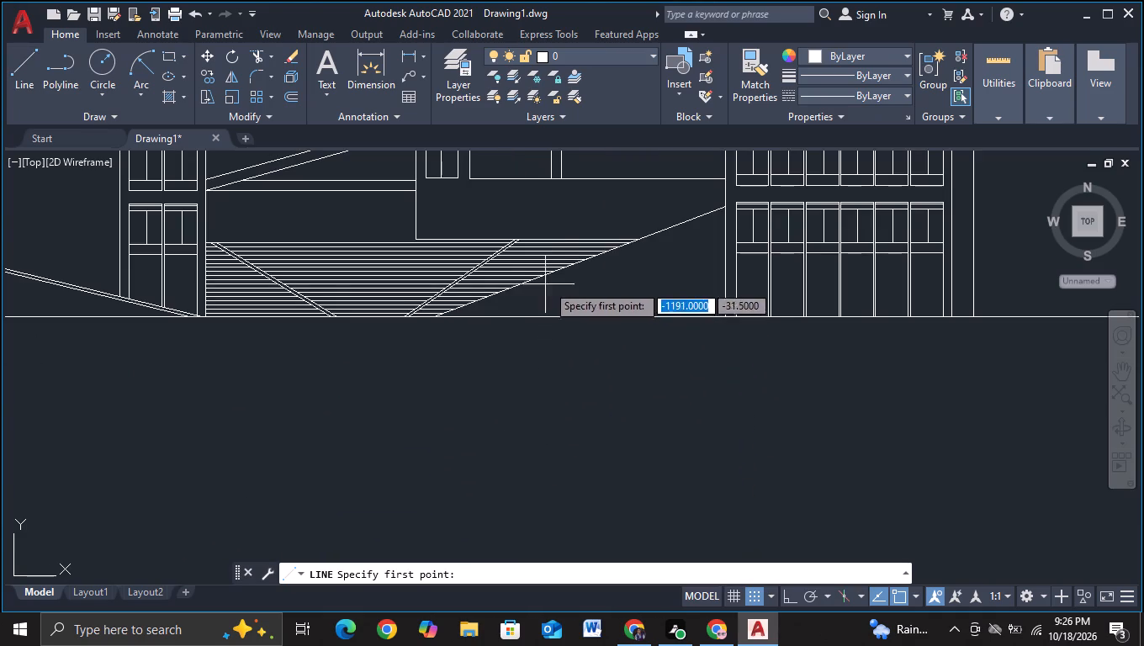
{"action": "middle_click_drag", "start_coordinate": [564, 216], "coordinate": [577, 447]}
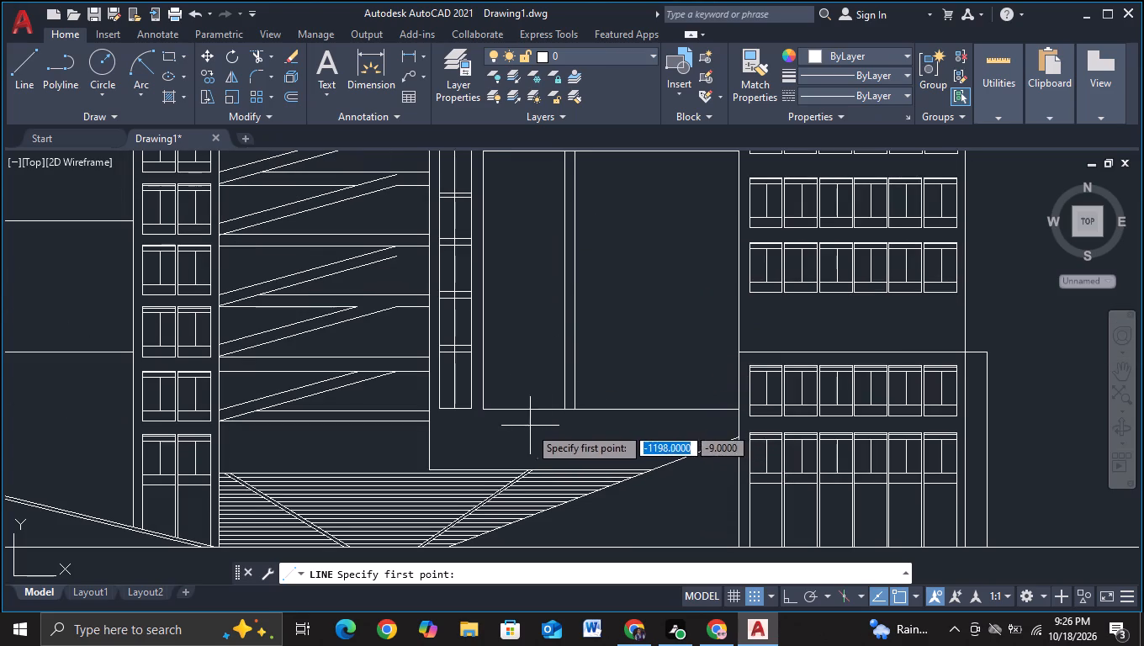
{"action": "left_click", "coordinate": [514, 421]}
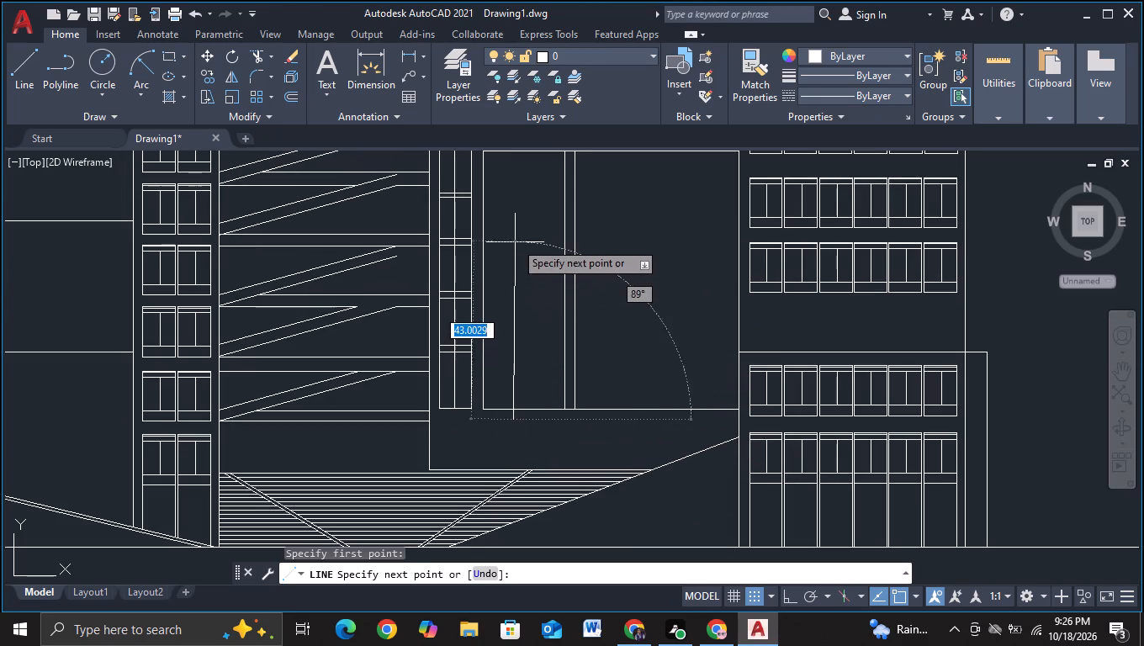
{"action": "key", "text": "F8"}
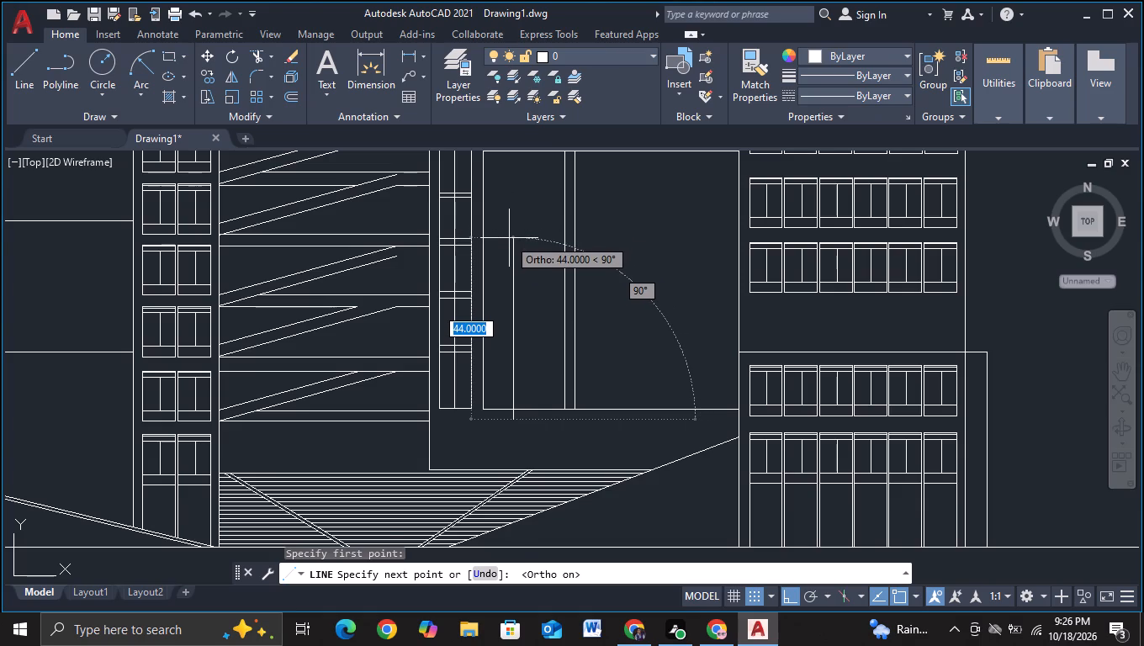
{"action": "left_click", "coordinate": [508, 238]}
{"action": "left_click", "coordinate": [474, 239]}
{"action": "key", "text": "Escape"}
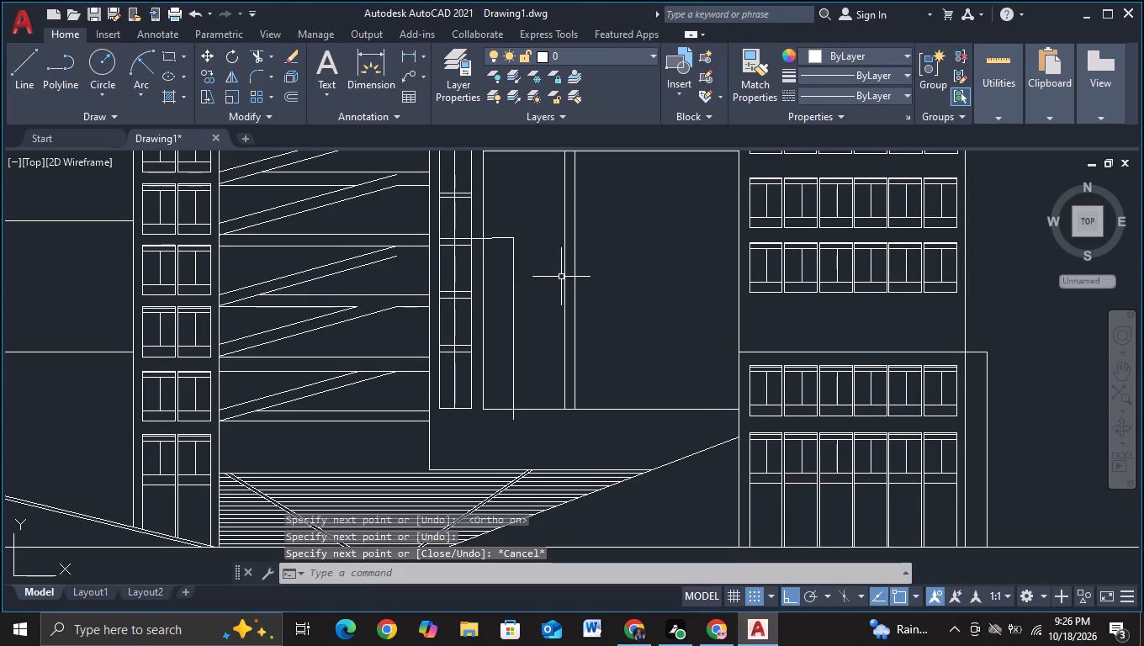
Draw a horizontal line about 16 units long from the narrow window column's edge across the new vertical line's top.
{"action": "scroll", "coordinate": [538, 269], "scroll_direction": "up", "scroll_amount": 2}
{"action": "middle_click_drag", "start_coordinate": [538, 260], "coordinate": [530, 355]}
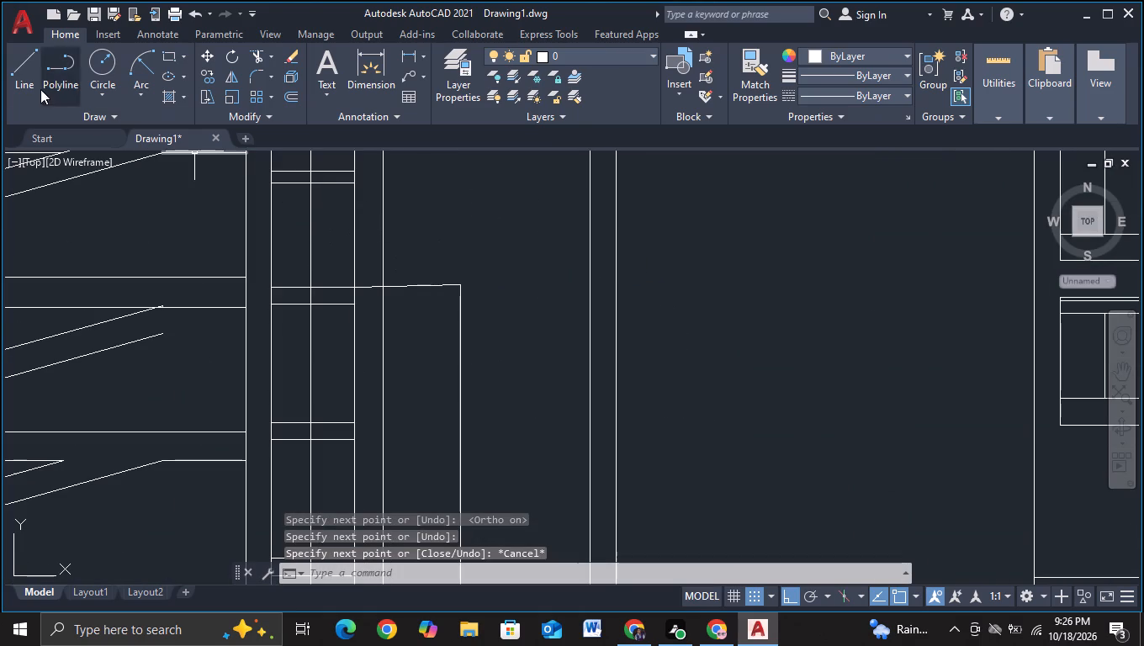
{"action": "left_click", "coordinate": [34, 84]}
{"action": "left_click", "coordinate": [352, 293]}
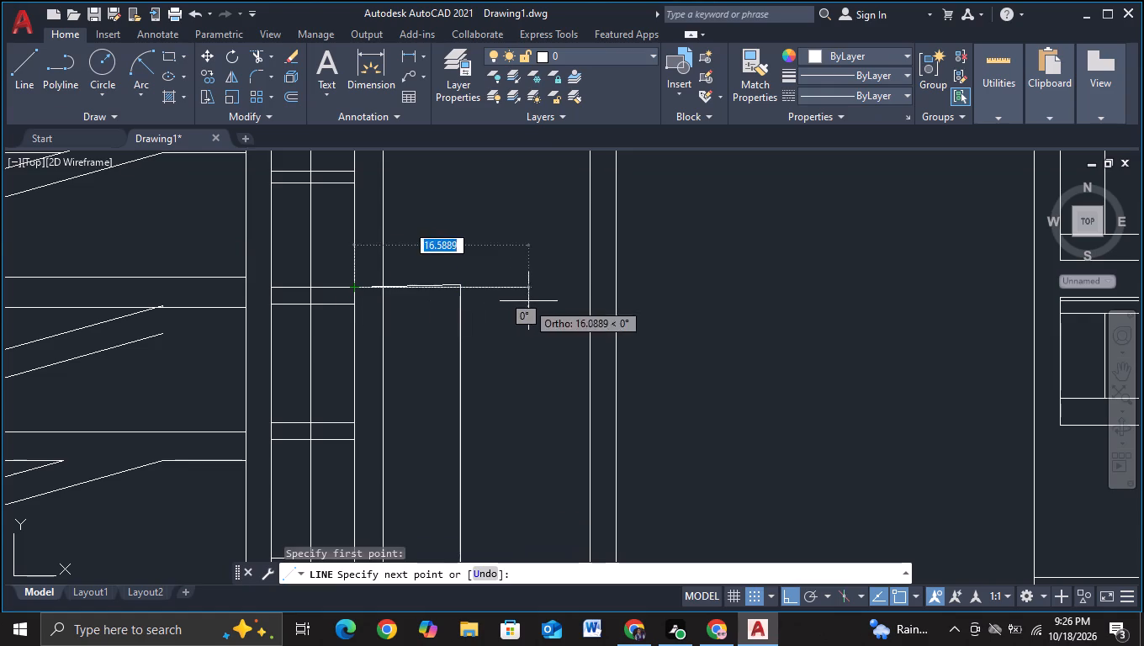
{"action": "left_click", "coordinate": [527, 302]}
{"action": "key", "text": "Escape"}
Trim away the slanted connector, the vertical's upper stub and the horizontal's parts outside the span from the opening's edge to the vertical.
{"action": "left_click", "coordinate": [254, 61]}
{"action": "scroll", "coordinate": [410, 273], "scroll_direction": "up", "scroll_amount": 1}
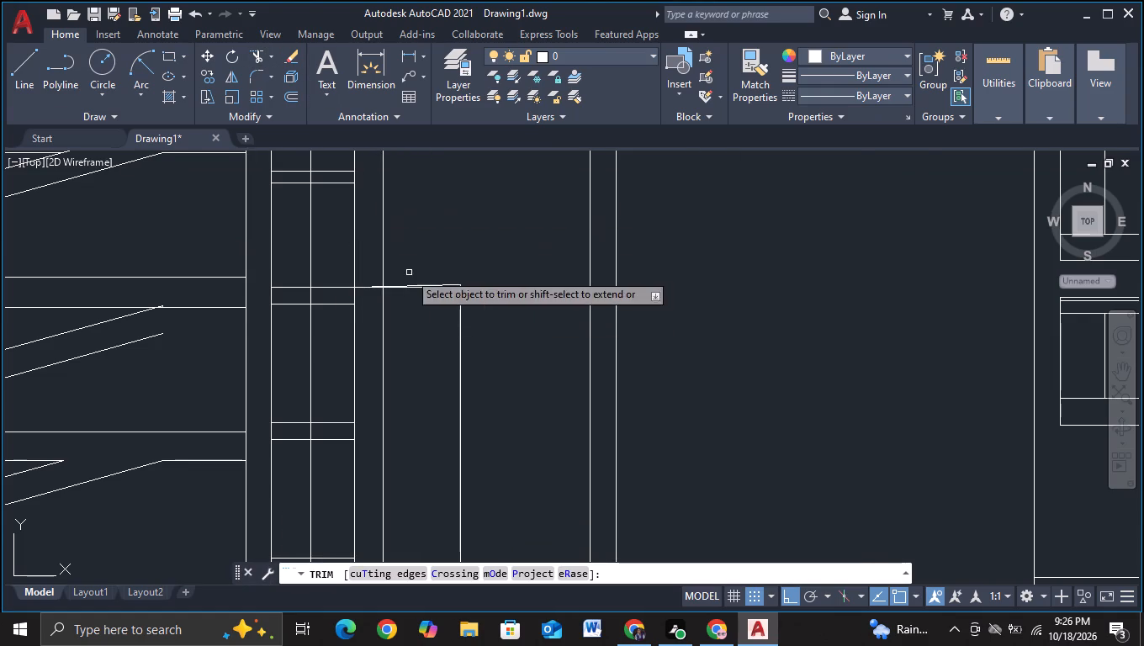
{"action": "scroll", "coordinate": [409, 273], "scroll_direction": "up", "scroll_amount": 1}
{"action": "left_click", "coordinate": [425, 303]}
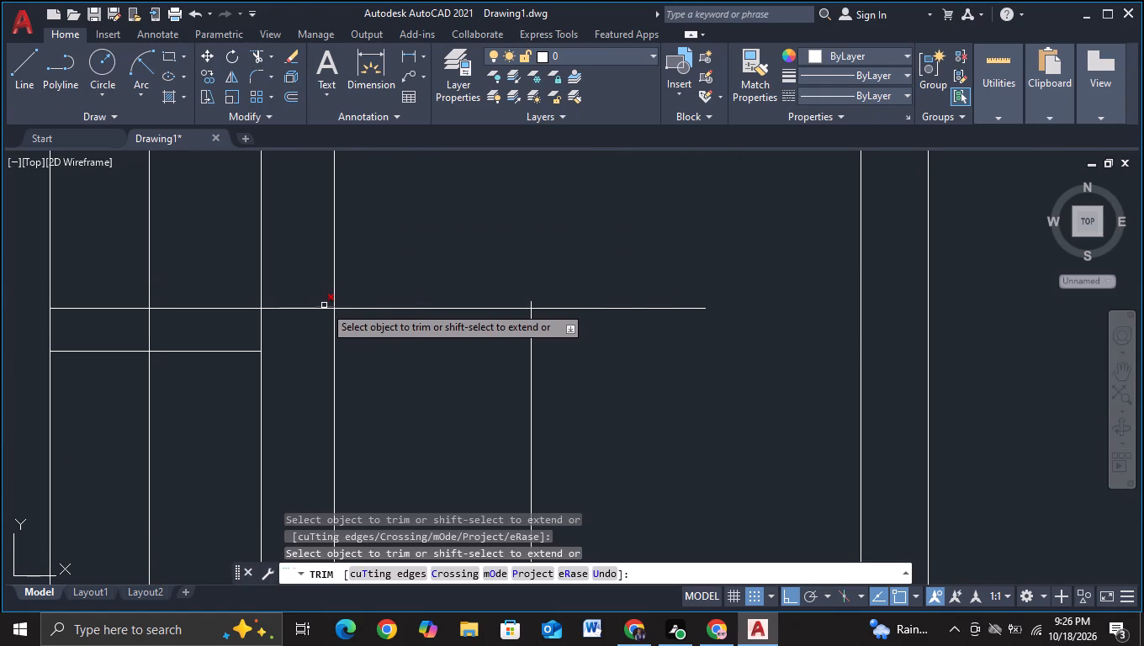
{"action": "left_click", "coordinate": [324, 305]}
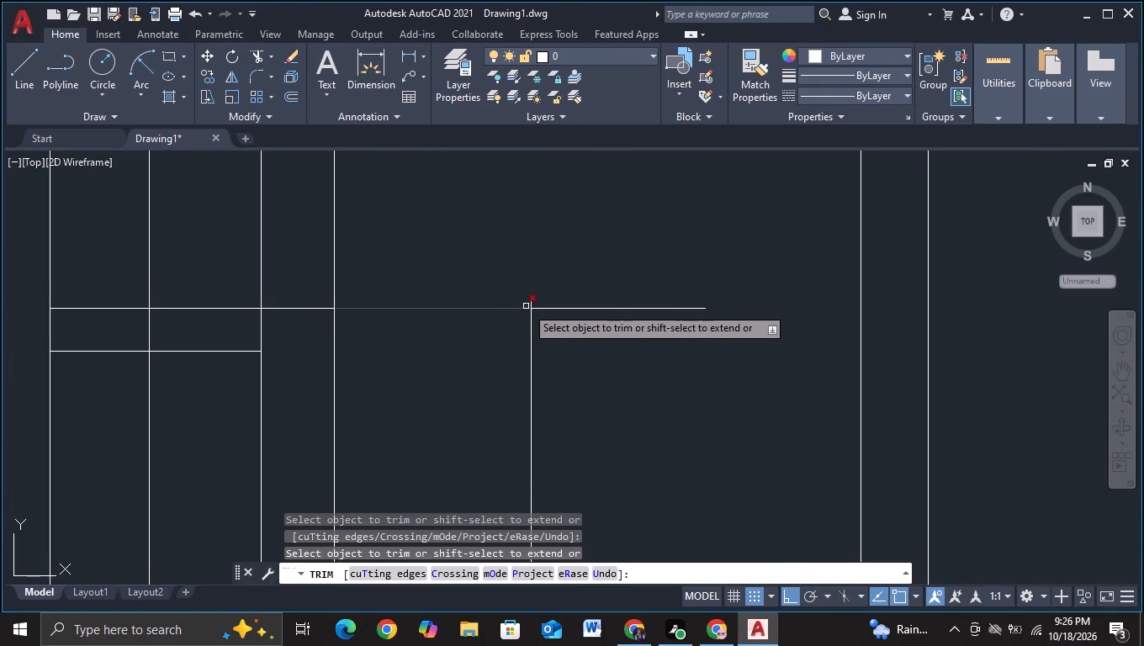
{"action": "left_click", "coordinate": [532, 304]}
{"action": "left_click_drag", "start_coordinate": [294, 279], "coordinate": [298, 335]}
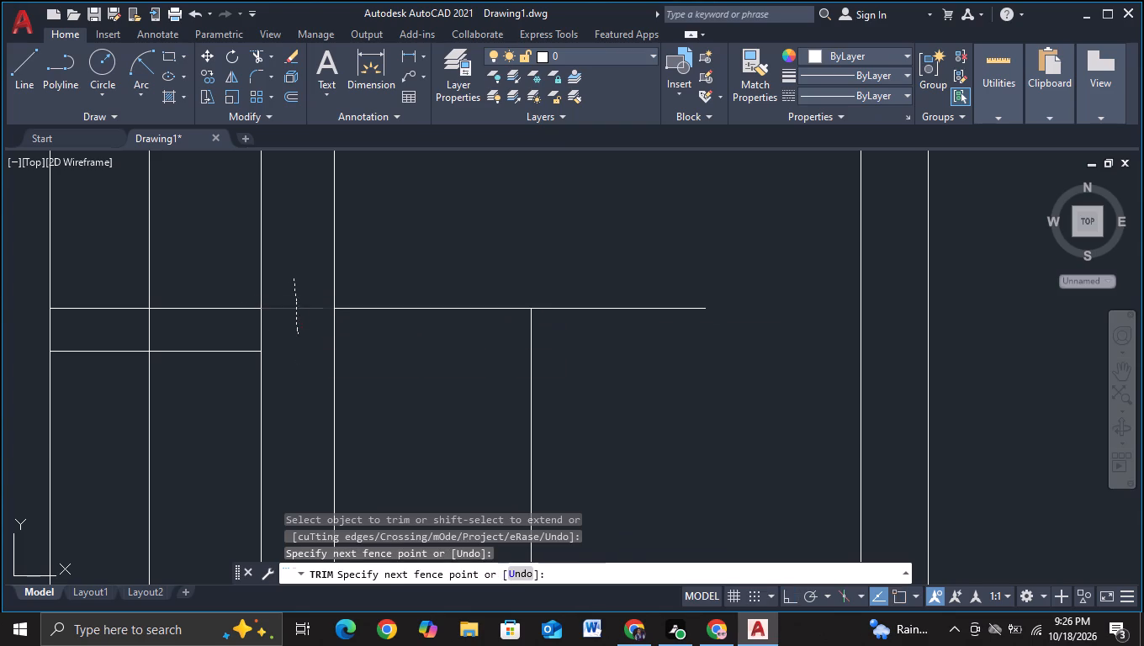
{"action": "left_click_drag", "start_coordinate": [661, 275], "coordinate": [680, 389]}
{"action": "scroll", "coordinate": [681, 378], "scroll_direction": "down", "scroll_amount": 2}
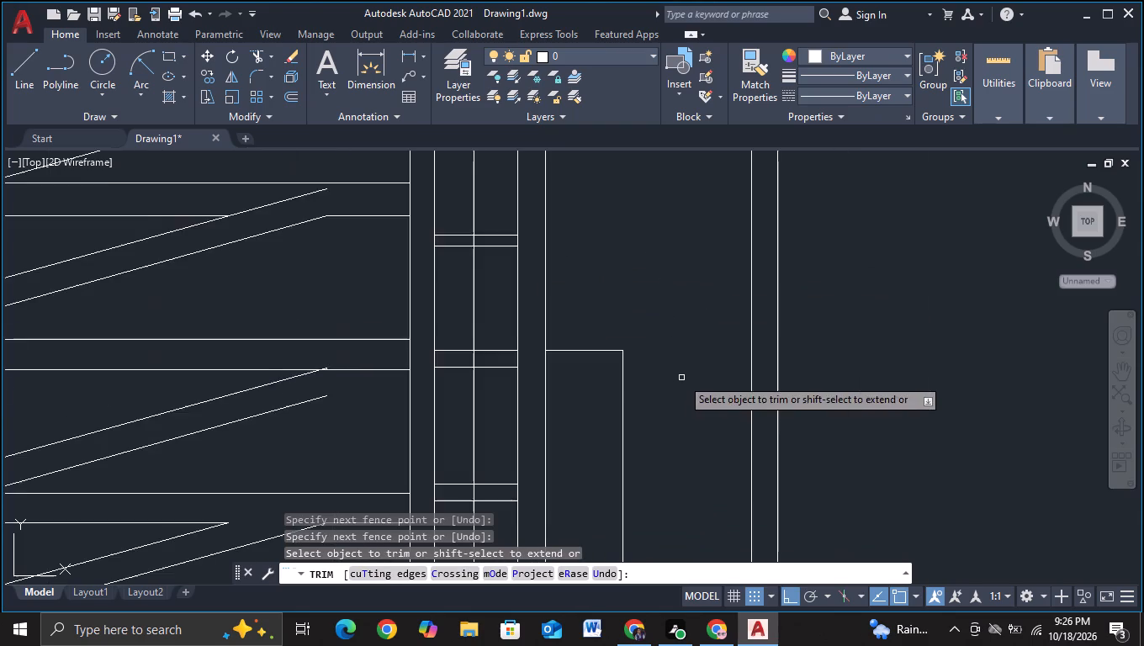
Trim the new vertical line's stub that extends below the large central opening's base line.
{"action": "middle_click_drag", "start_coordinate": [660, 406], "coordinate": [659, 219]}
{"action": "scroll", "coordinate": [650, 318], "scroll_direction": "down", "scroll_amount": 2}
{"action": "scroll", "coordinate": [655, 347], "scroll_direction": "up", "scroll_amount": 1}
{"action": "middle_click_drag", "start_coordinate": [655, 347], "coordinate": [621, 257]}
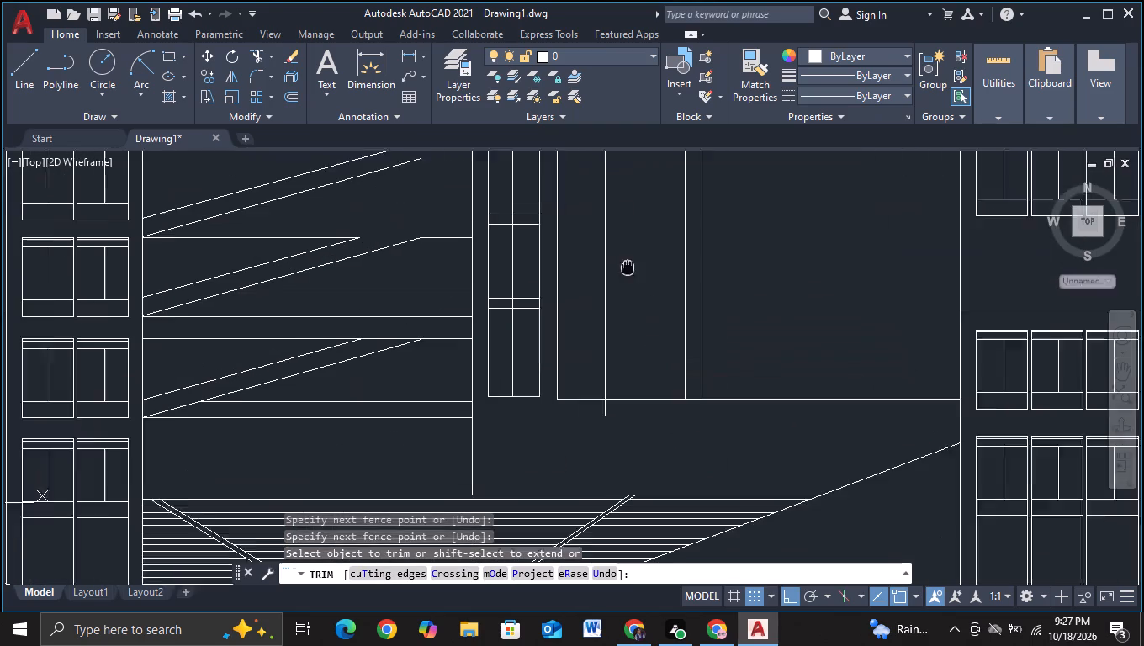
{"action": "left_click", "coordinate": [259, 57]}
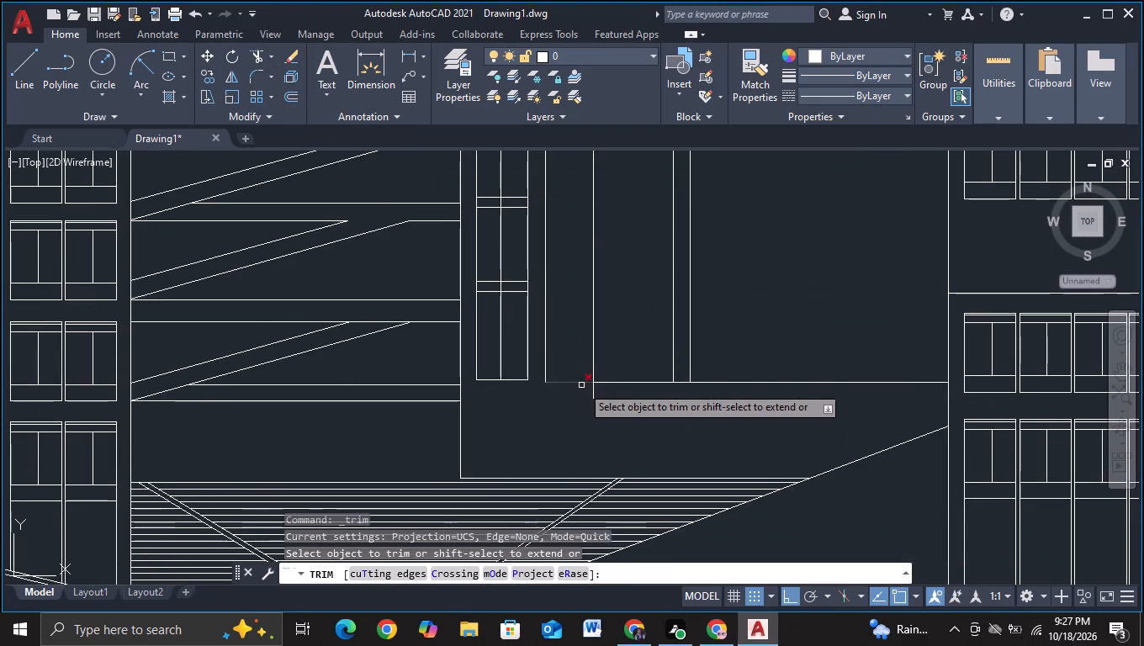
{"action": "left_click", "coordinate": [593, 389]}
{"action": "key", "text": "Escape"}
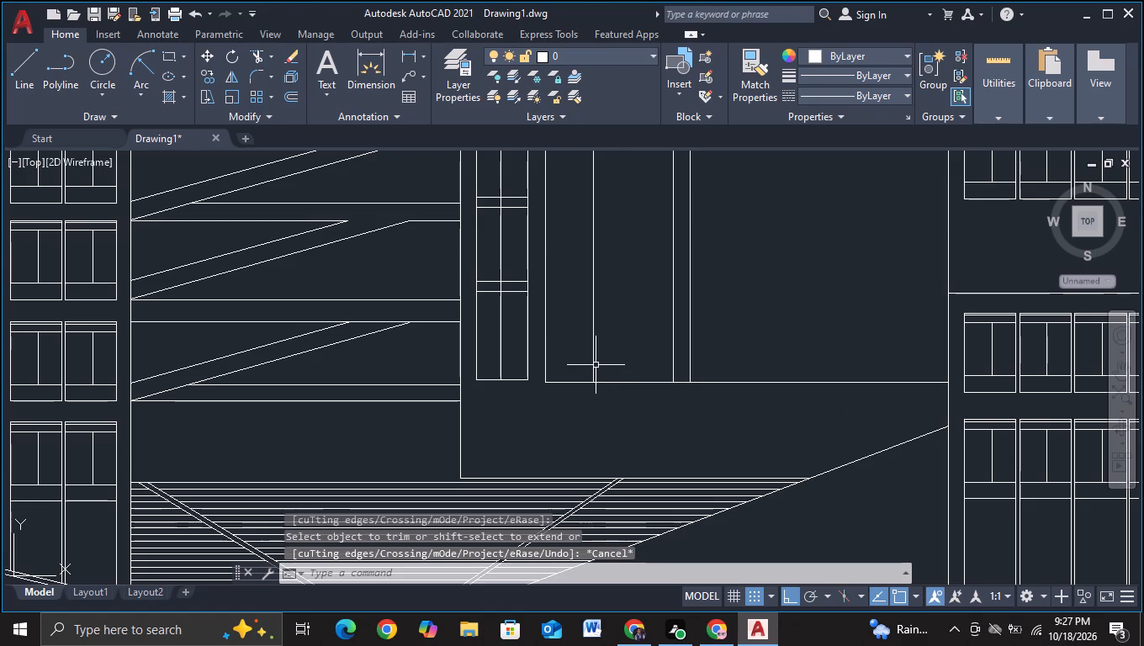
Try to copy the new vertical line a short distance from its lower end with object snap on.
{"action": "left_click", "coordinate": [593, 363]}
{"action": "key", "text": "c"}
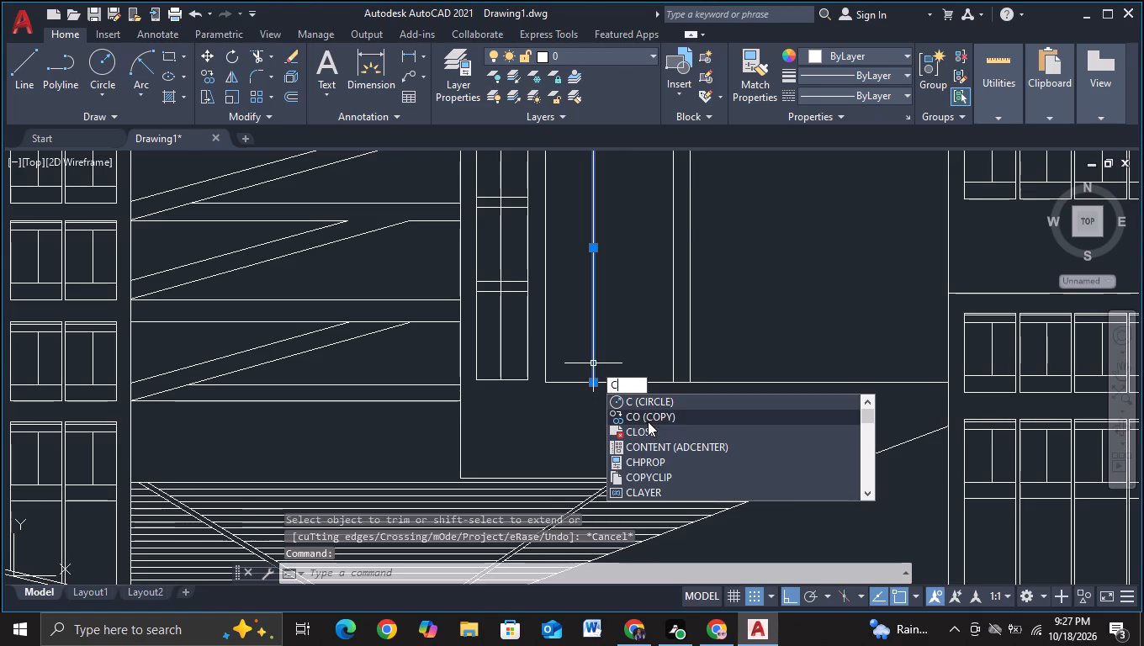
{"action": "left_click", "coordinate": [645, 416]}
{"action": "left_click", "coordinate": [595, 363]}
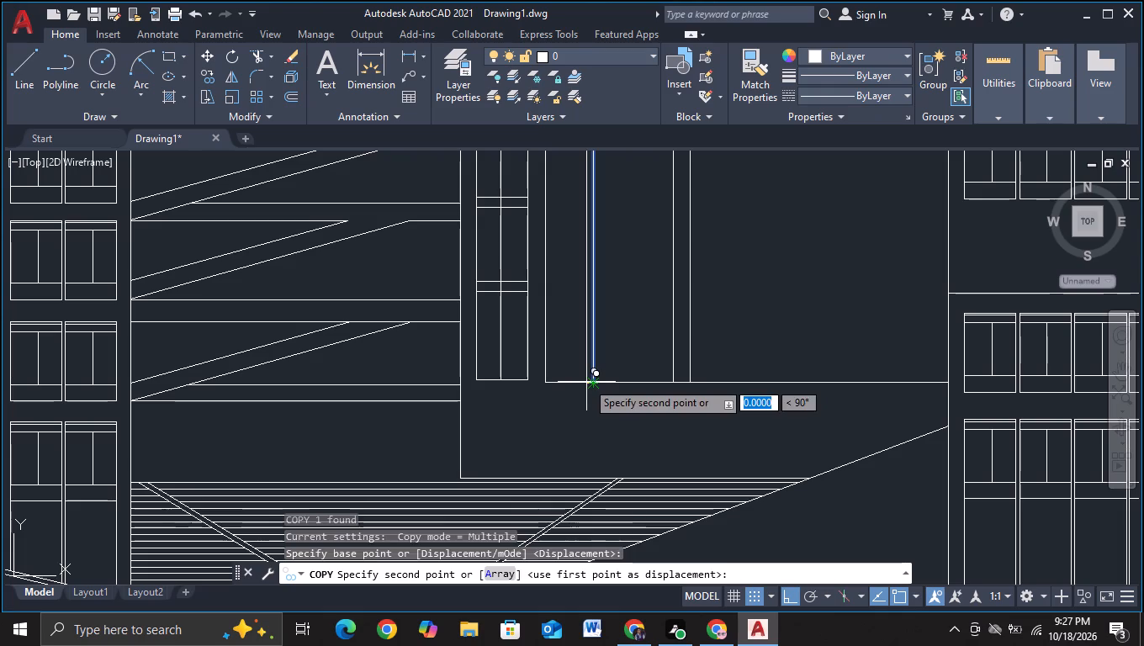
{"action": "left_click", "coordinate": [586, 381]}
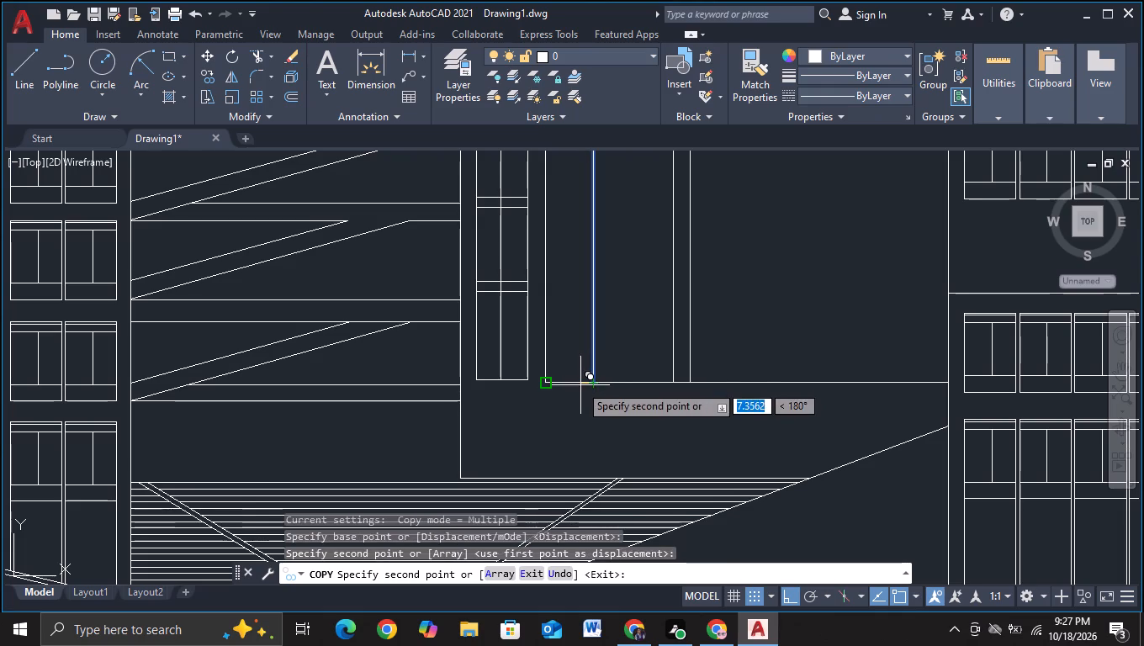
With object snap off, copy the panel's vertical line 1 and 1.5 units toward the narrow window column and 1 unit the opposite way.
{"action": "key", "text": "F3"}
{"action": "key", "text": "Escape"}
{"action": "left_click", "coordinate": [596, 379]}
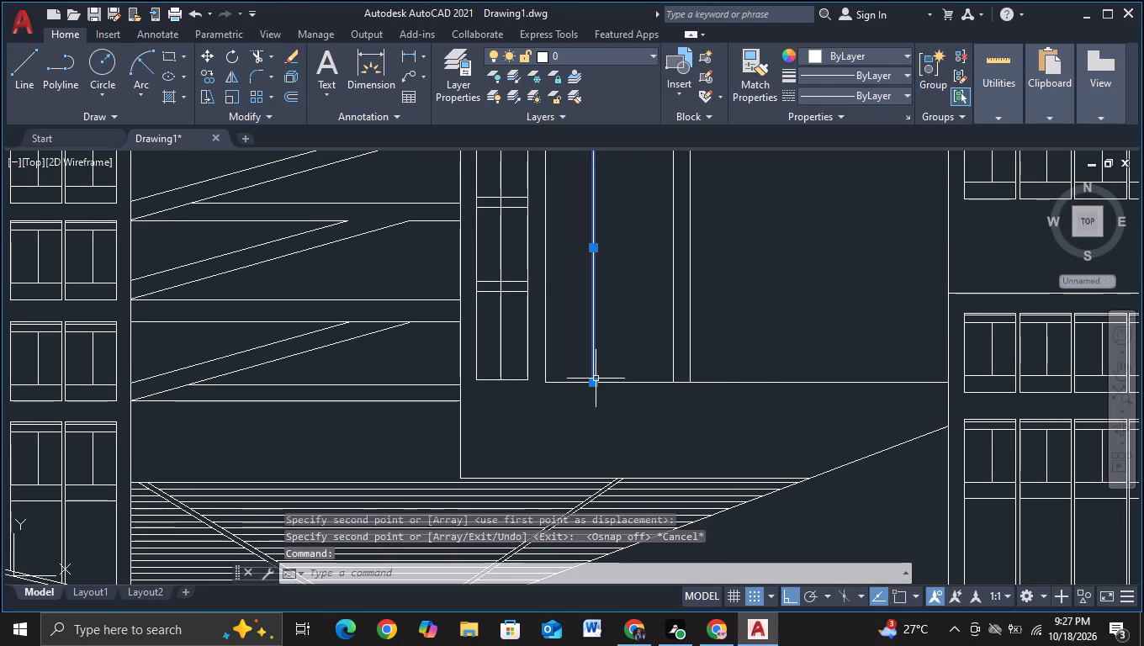
{"action": "key", "text": "c"}
{"action": "left_click", "coordinate": [626, 434]}
{"action": "left_click", "coordinate": [593, 365]}
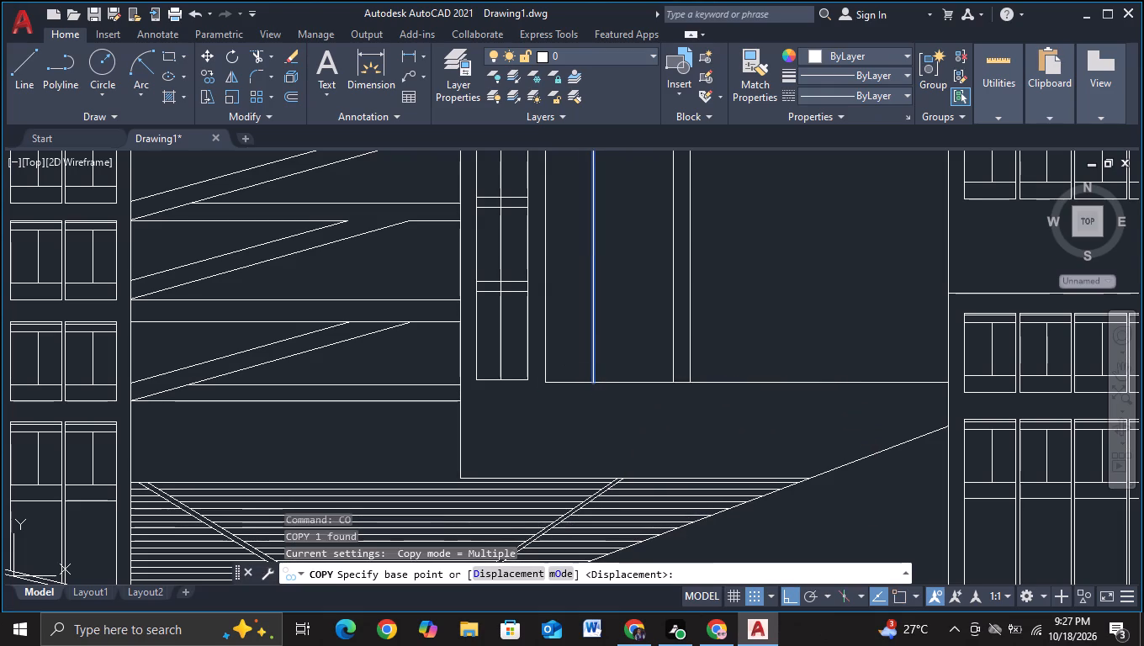
{"action": "scroll", "coordinate": [582, 368], "scroll_direction": "up", "scroll_amount": 1}
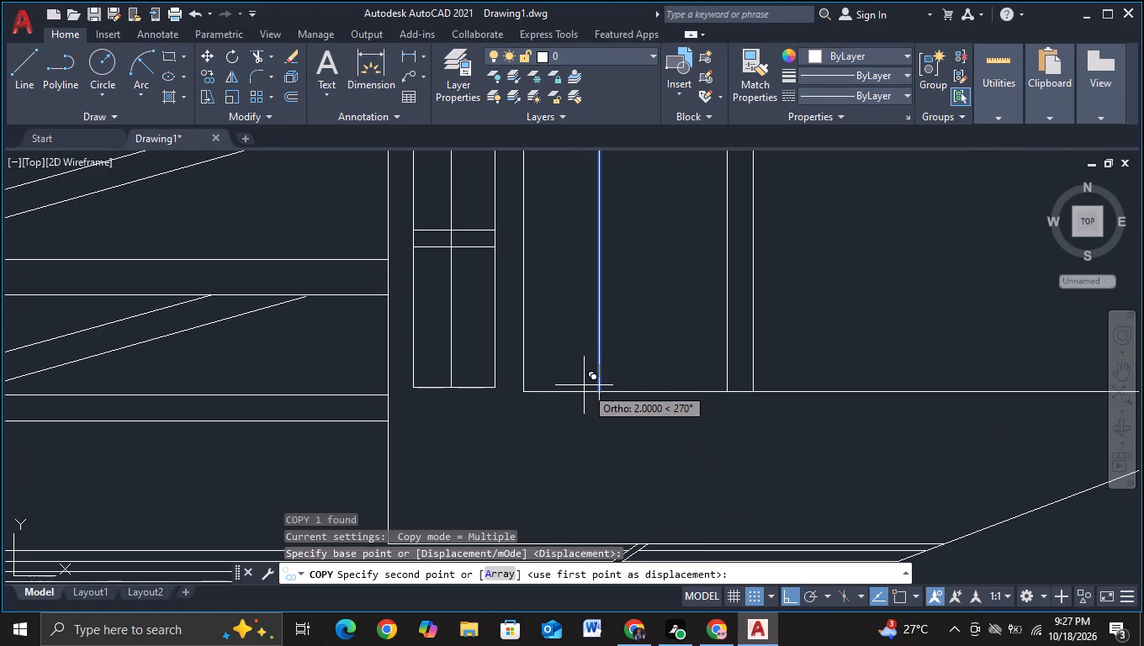
{"action": "scroll", "coordinate": [591, 387], "scroll_direction": "down", "scroll_amount": 3}
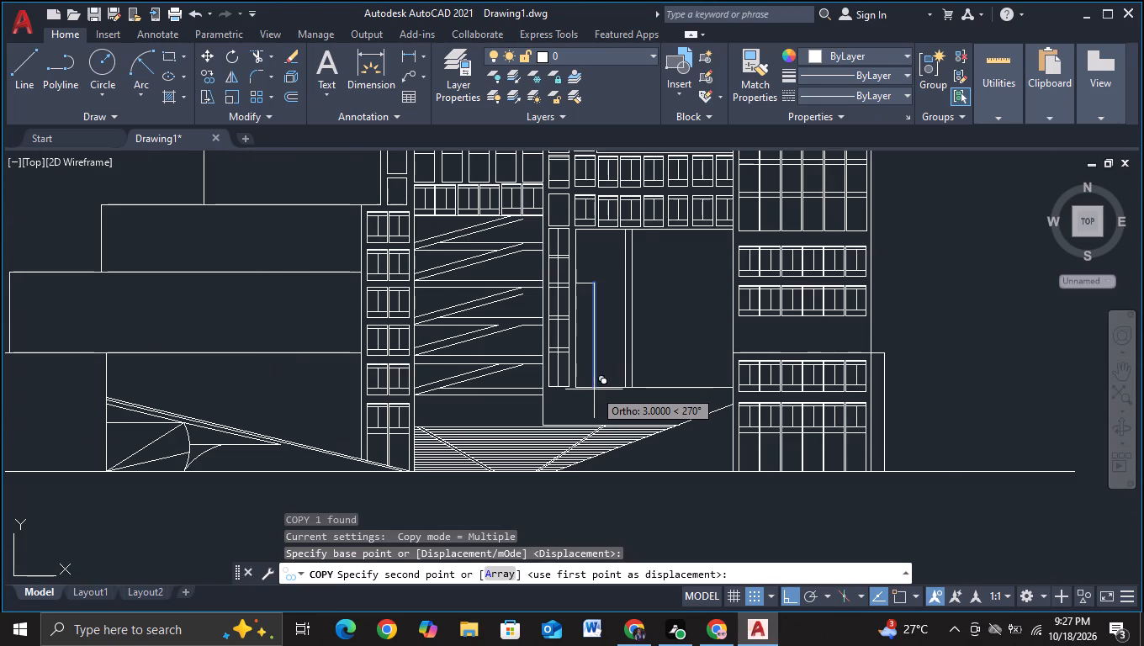
{"action": "scroll", "coordinate": [585, 389], "scroll_direction": "up", "scroll_amount": 3}
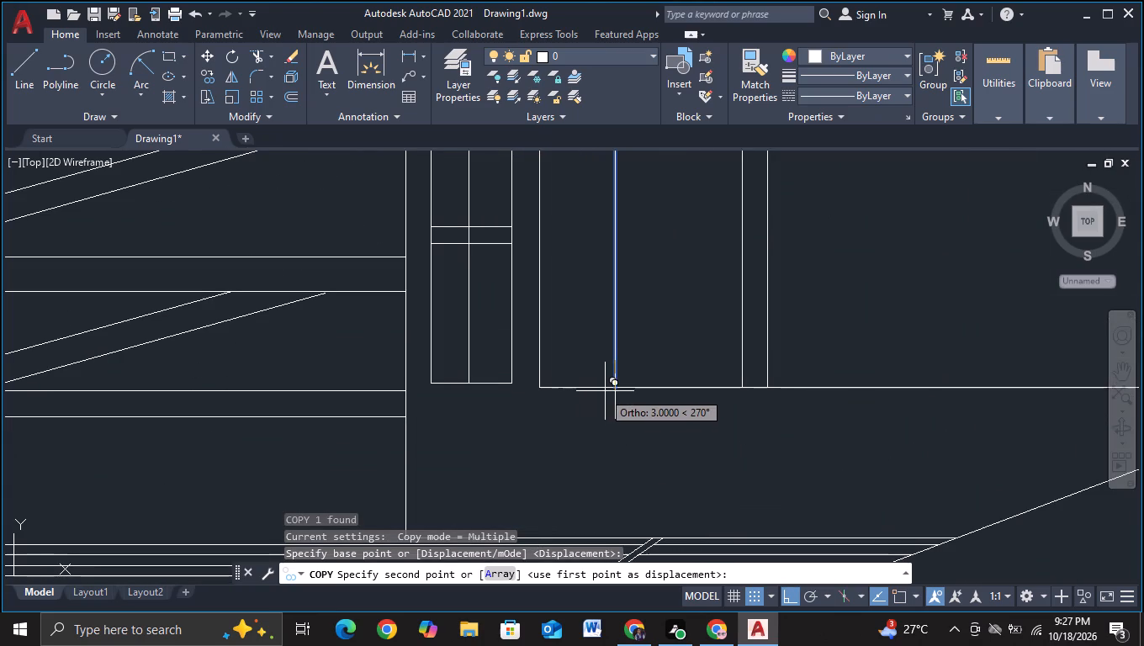
{"action": "scroll", "coordinate": [641, 404], "scroll_direction": "up", "scroll_amount": 2}
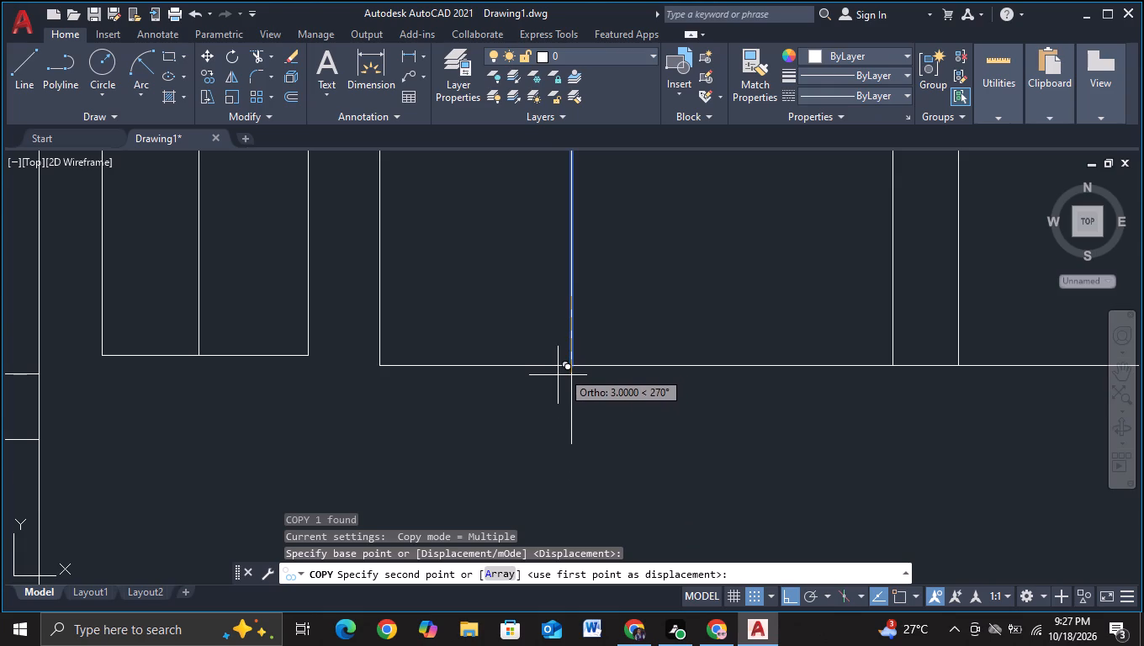
{"action": "scroll", "coordinate": [522, 418], "scroll_direction": "down", "scroll_amount": 2}
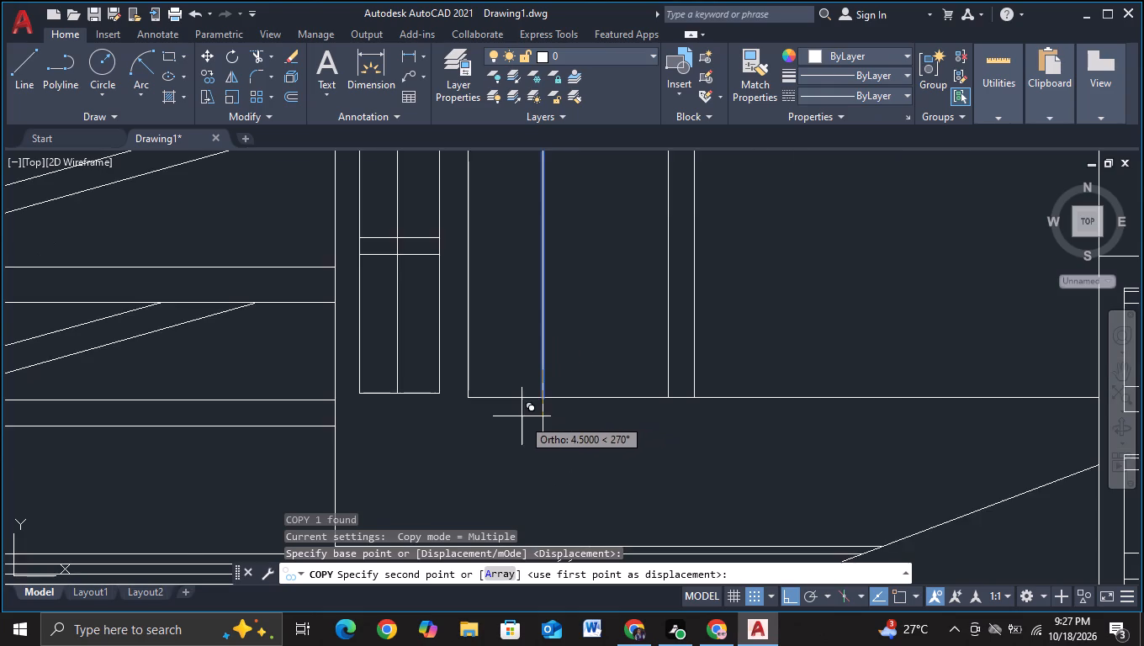
{"action": "scroll", "coordinate": [522, 418], "scroll_direction": "down", "scroll_amount": 3}
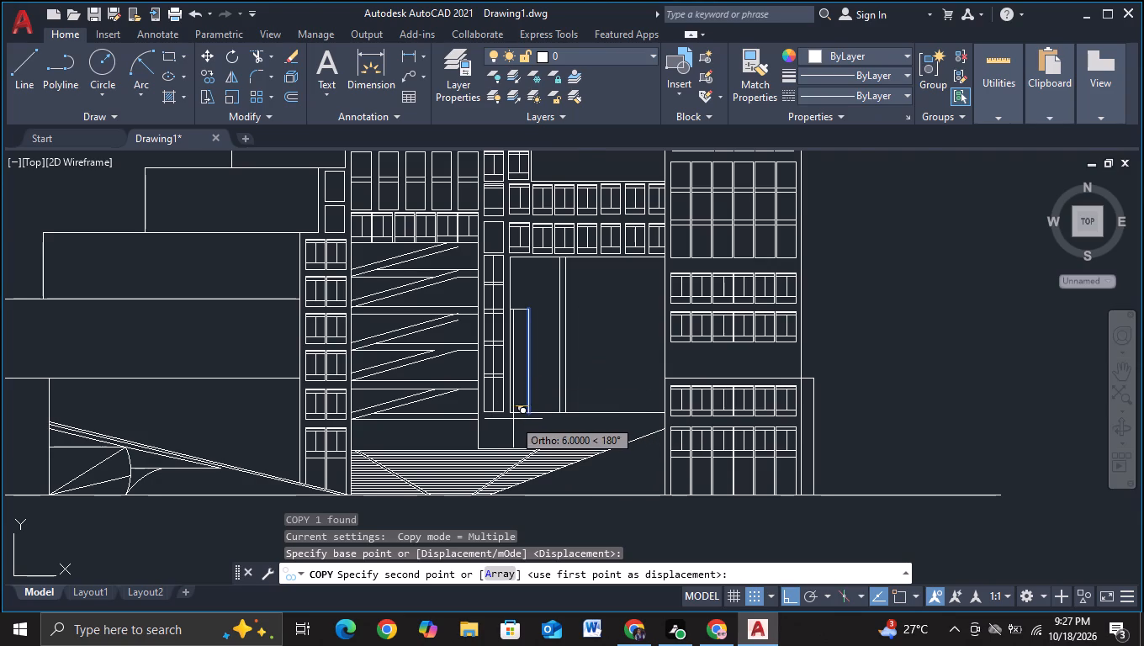
{"action": "scroll", "coordinate": [519, 419], "scroll_direction": "up", "scroll_amount": 3}
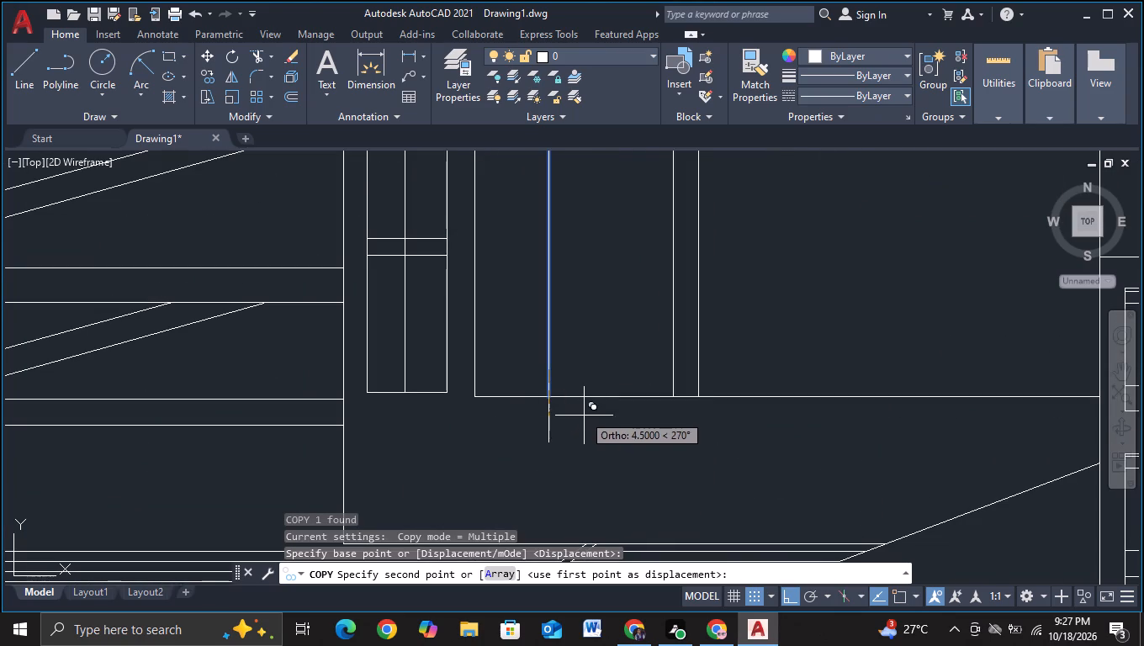
{"action": "scroll", "coordinate": [557, 419], "scroll_direction": "down", "scroll_amount": 2}
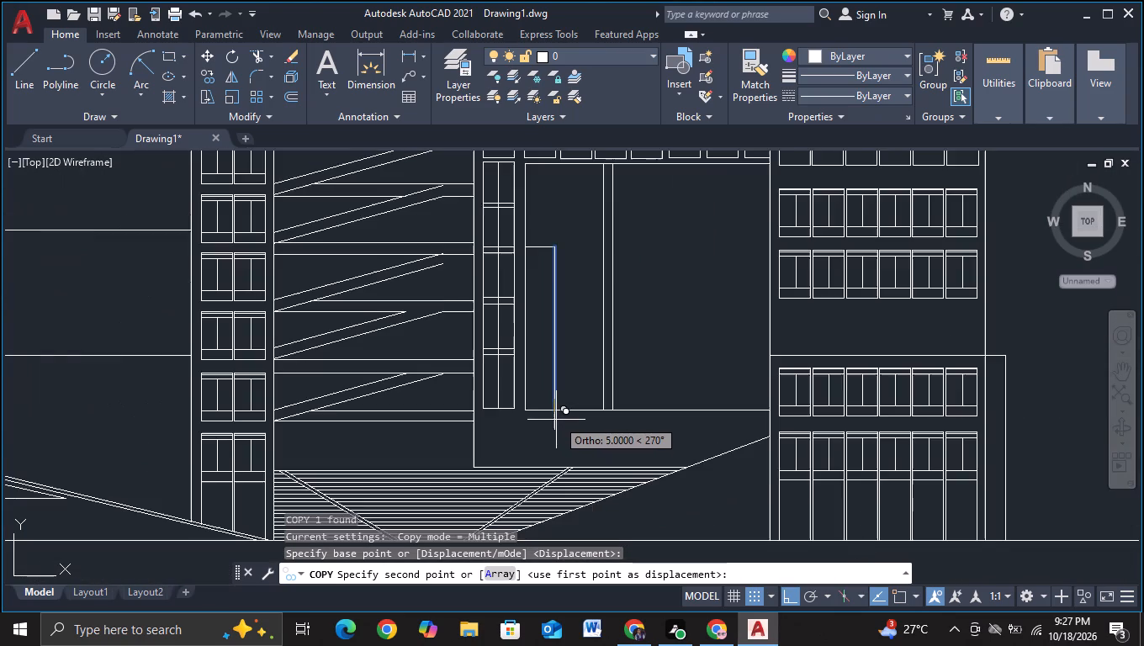
{"action": "scroll", "coordinate": [536, 419], "scroll_direction": "up", "scroll_amount": 2}
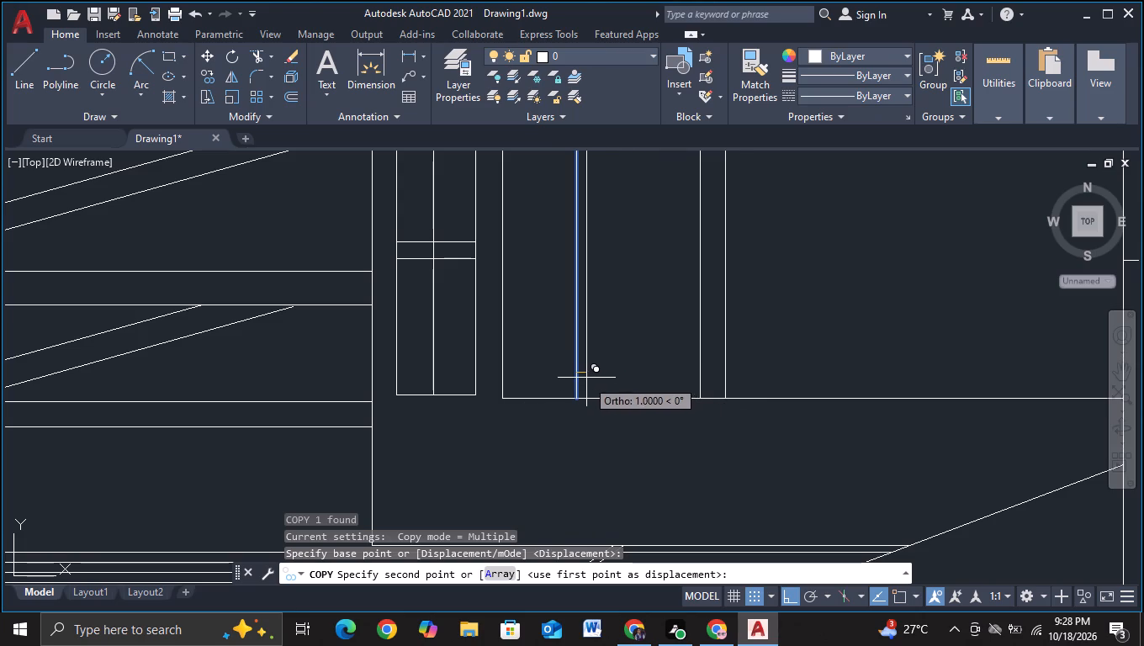
{"action": "left_click", "coordinate": [565, 379]}
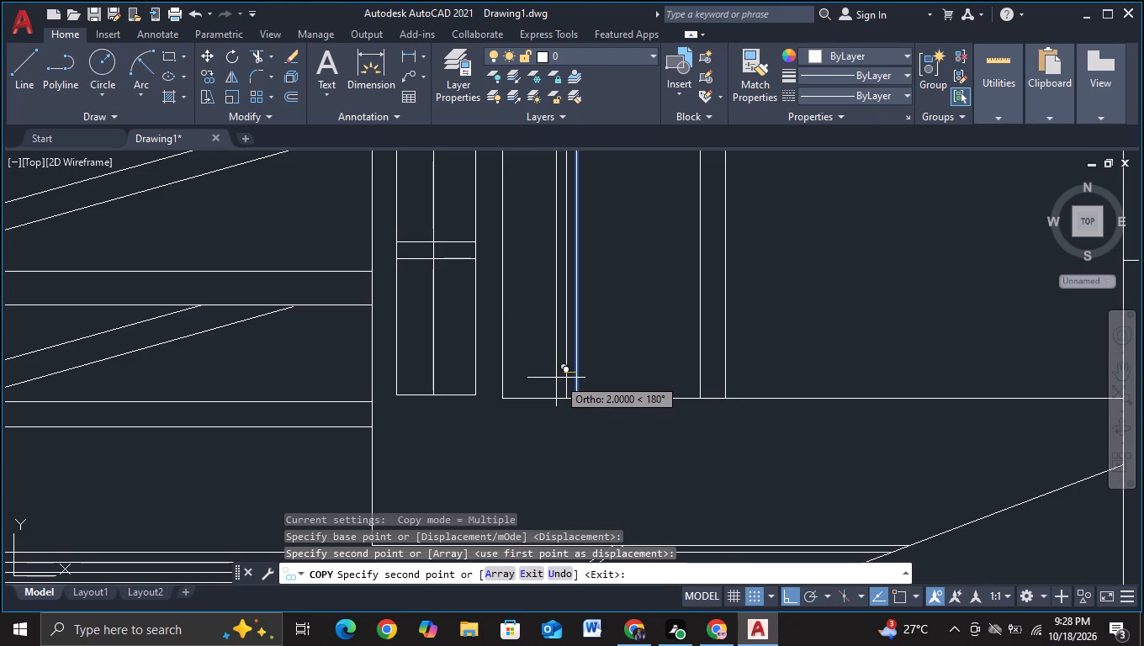
{"action": "left_click", "coordinate": [559, 378]}
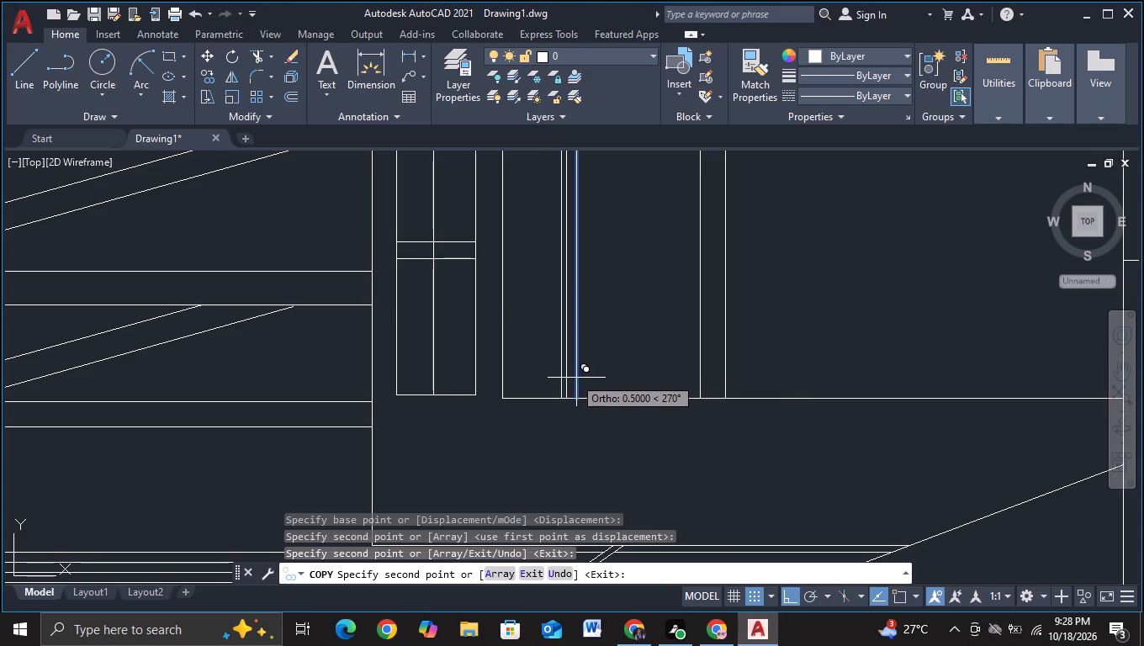
{"action": "left_click", "coordinate": [587, 375]}
{"action": "key", "text": "Escape"}
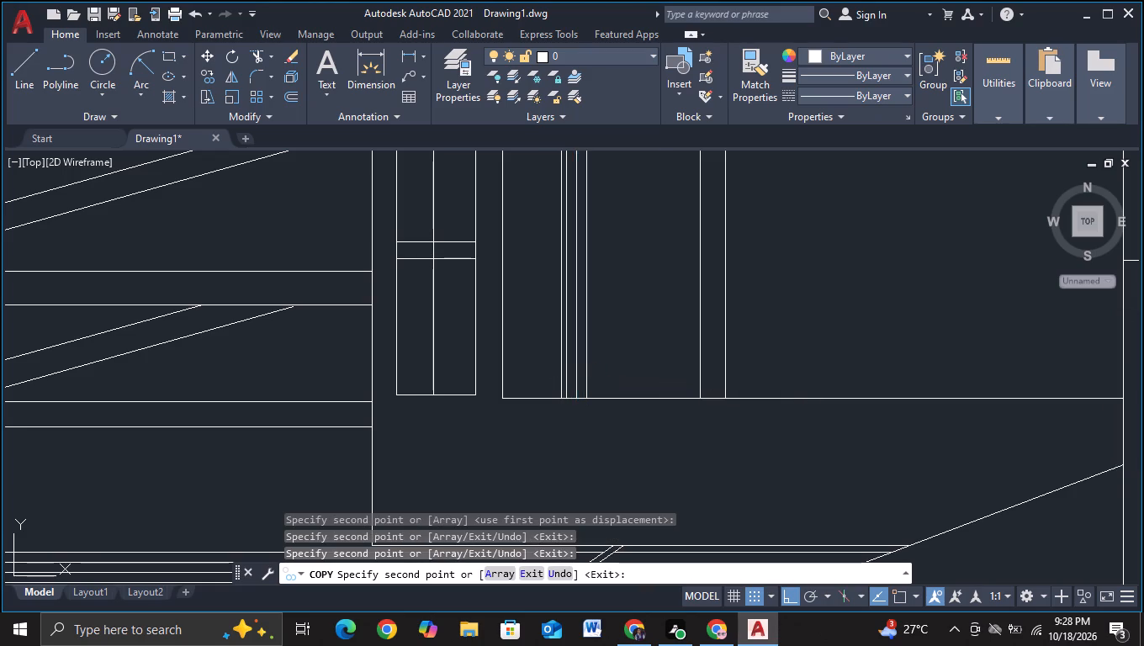
Extend the panel's horizontal top line to the outermost vertical copy inside the large central opening.
{"action": "scroll", "coordinate": [587, 375], "scroll_direction": "down", "scroll_amount": 3}
{"action": "middle_click_drag", "start_coordinate": [628, 289], "coordinate": [627, 429]}
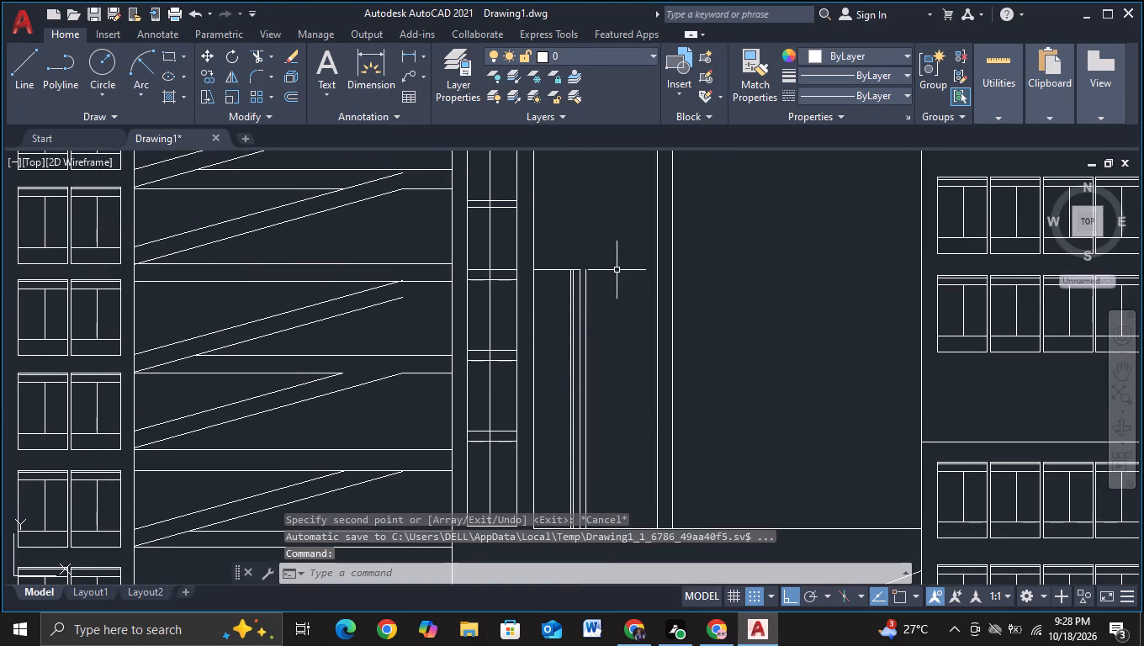
{"action": "key", "text": "Escape"}
{"action": "key", "text": "e"}
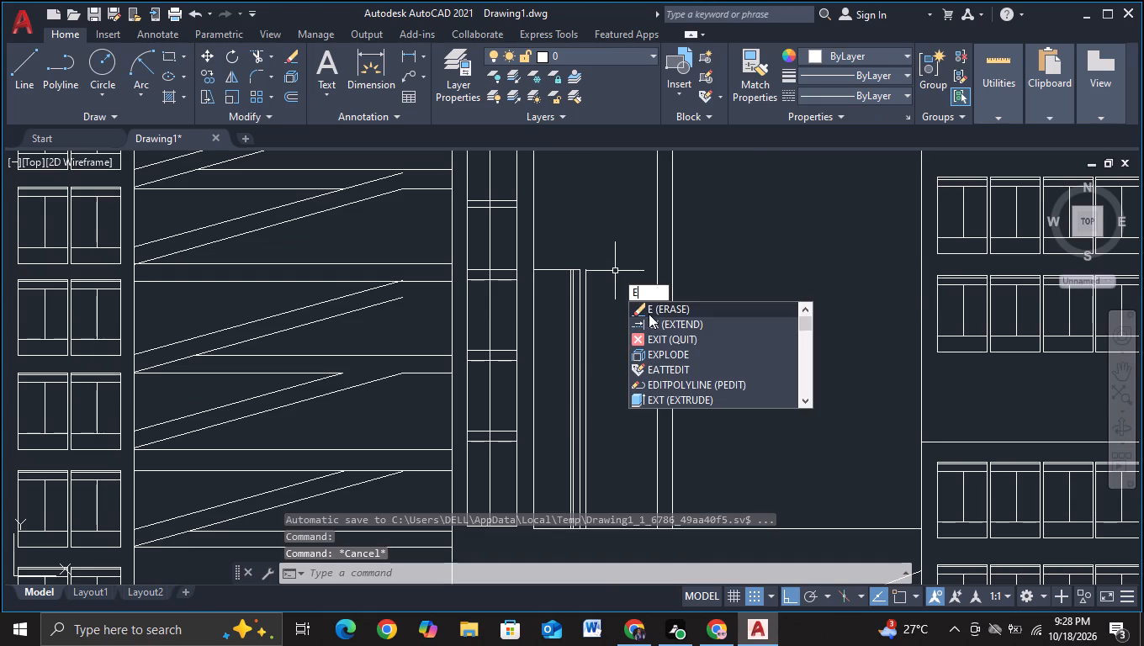
{"action": "left_click", "coordinate": [651, 321]}
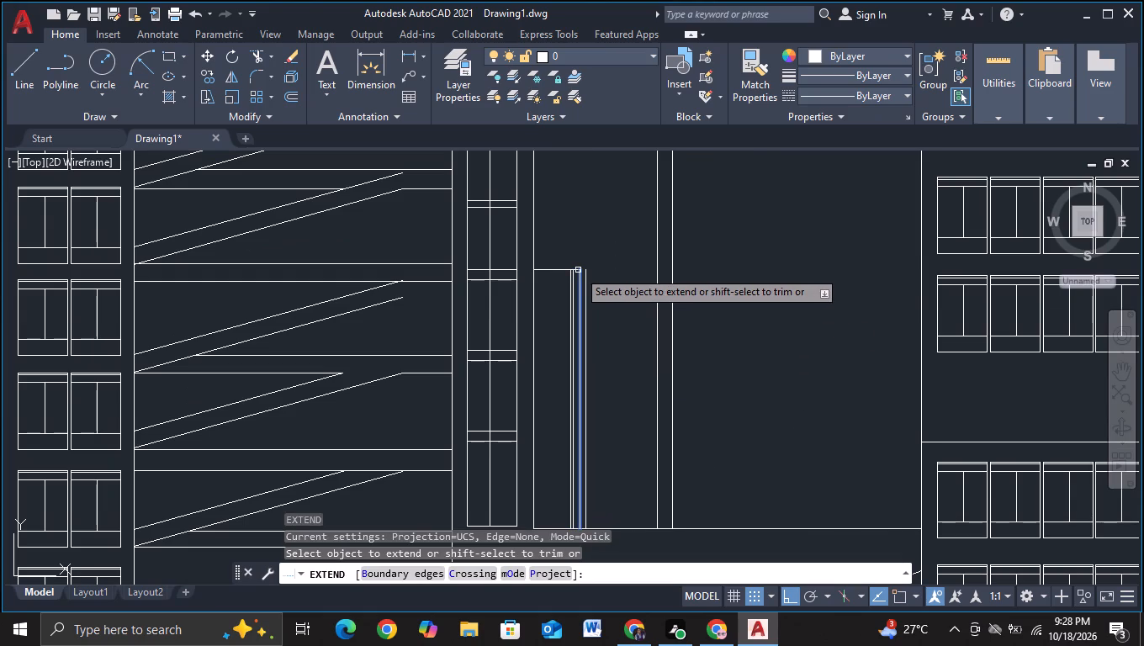
{"action": "scroll", "coordinate": [585, 270], "scroll_direction": "up", "scroll_amount": 2}
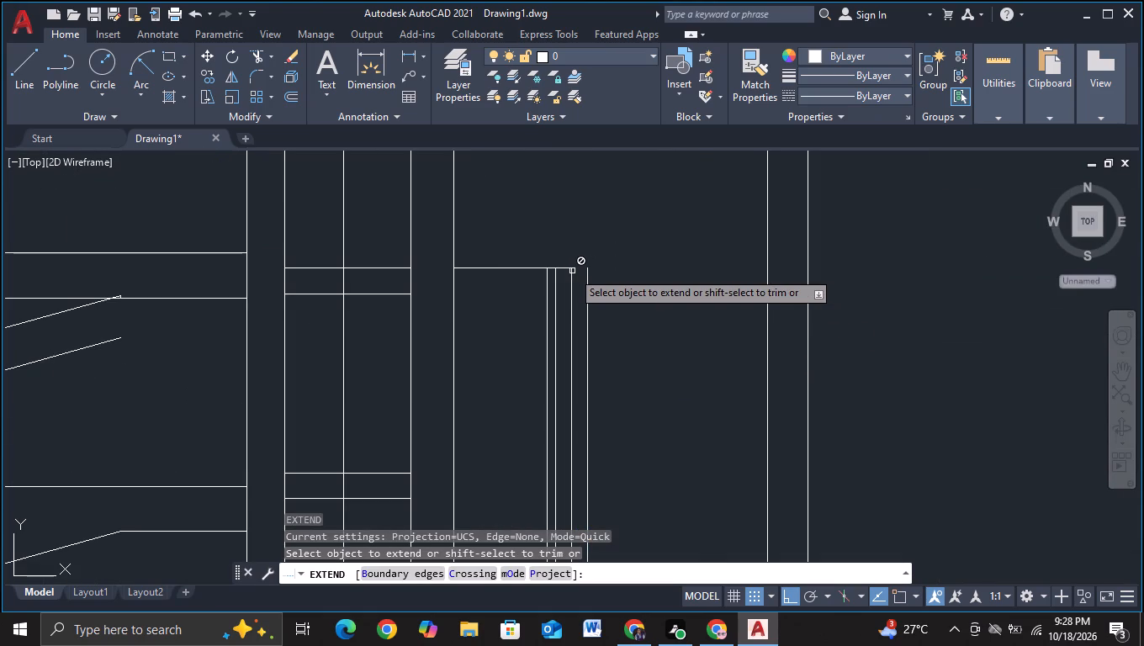
{"action": "left_click", "coordinate": [561, 267]}
{"action": "scroll", "coordinate": [603, 262], "scroll_direction": "down", "scroll_amount": 2}
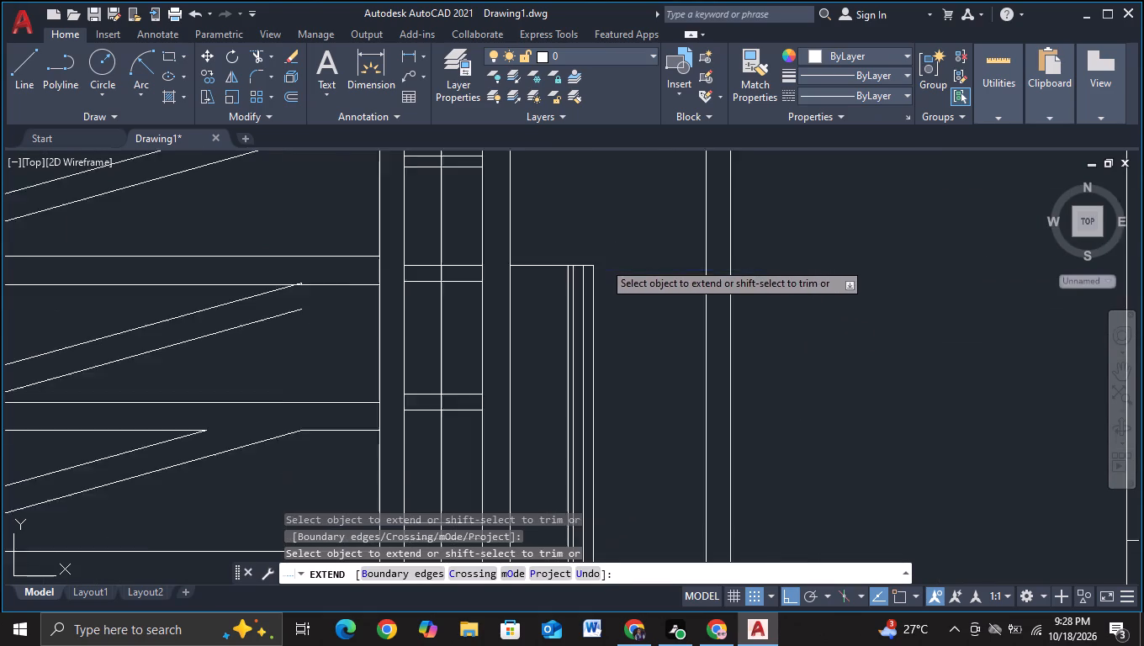
{"action": "scroll", "coordinate": [624, 320], "scroll_direction": "down", "scroll_amount": 1}
{"action": "middle_click_drag", "start_coordinate": [625, 325], "coordinate": [627, 289]}
{"action": "key", "text": "Escape"}
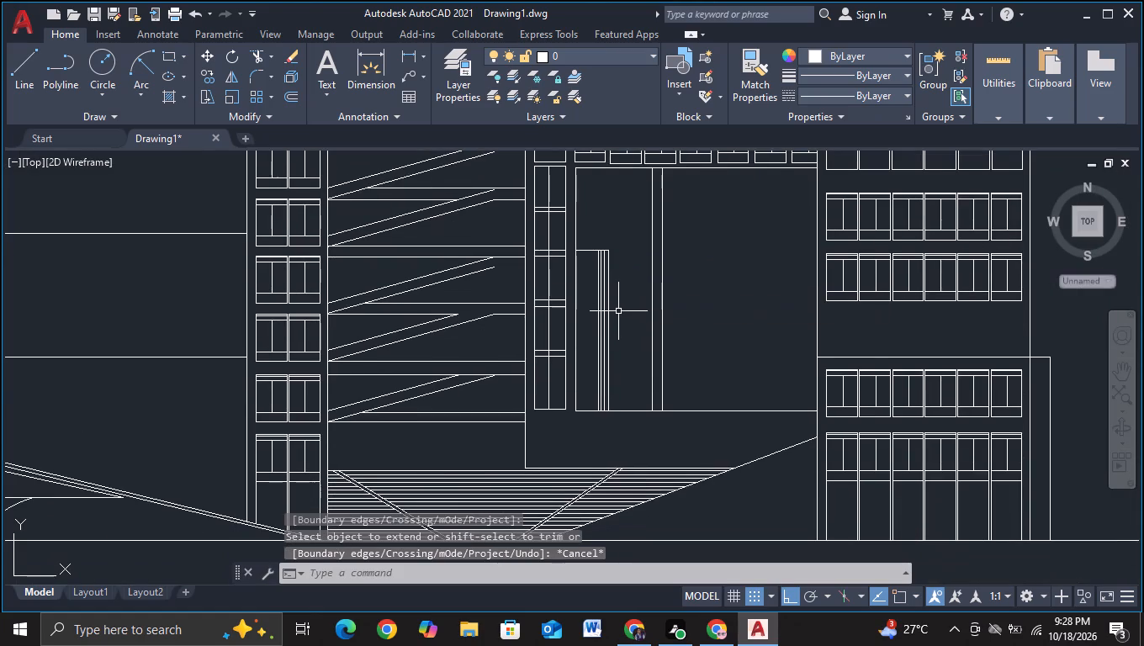
Draw a slanted line about 64 units long from just inside the tower's edge down to the V-support's upper end, with ortho off and object snap on.
{"action": "middle_click_drag", "start_coordinate": [618, 311], "coordinate": [633, 345]}
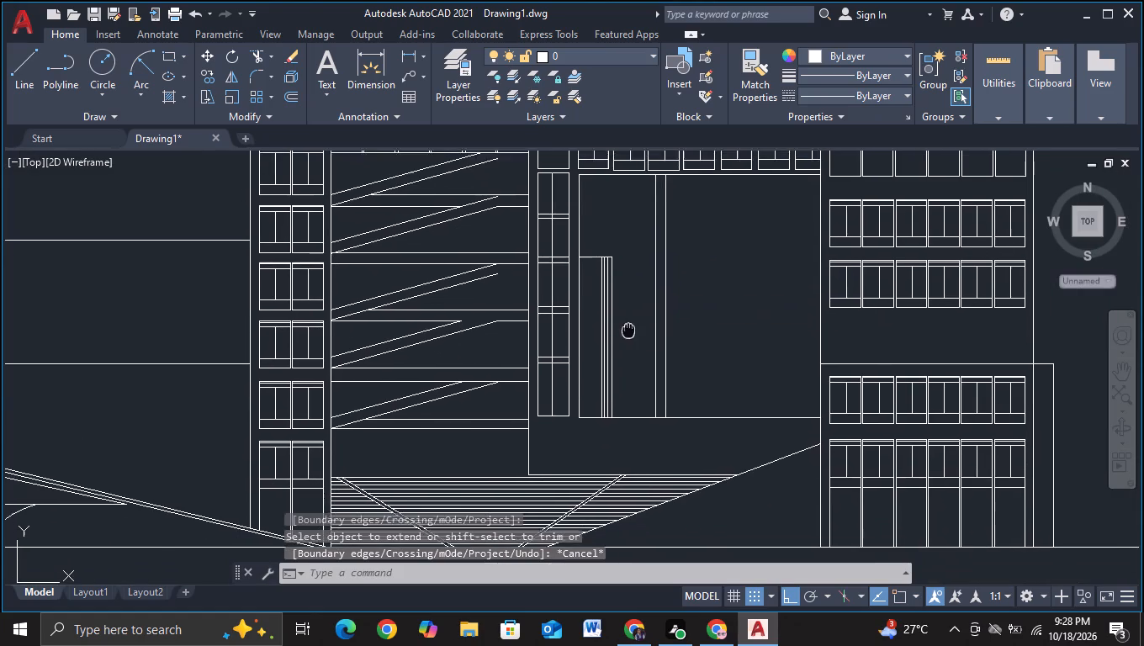
{"action": "middle_click_drag", "start_coordinate": [633, 345], "coordinate": [630, 316]}
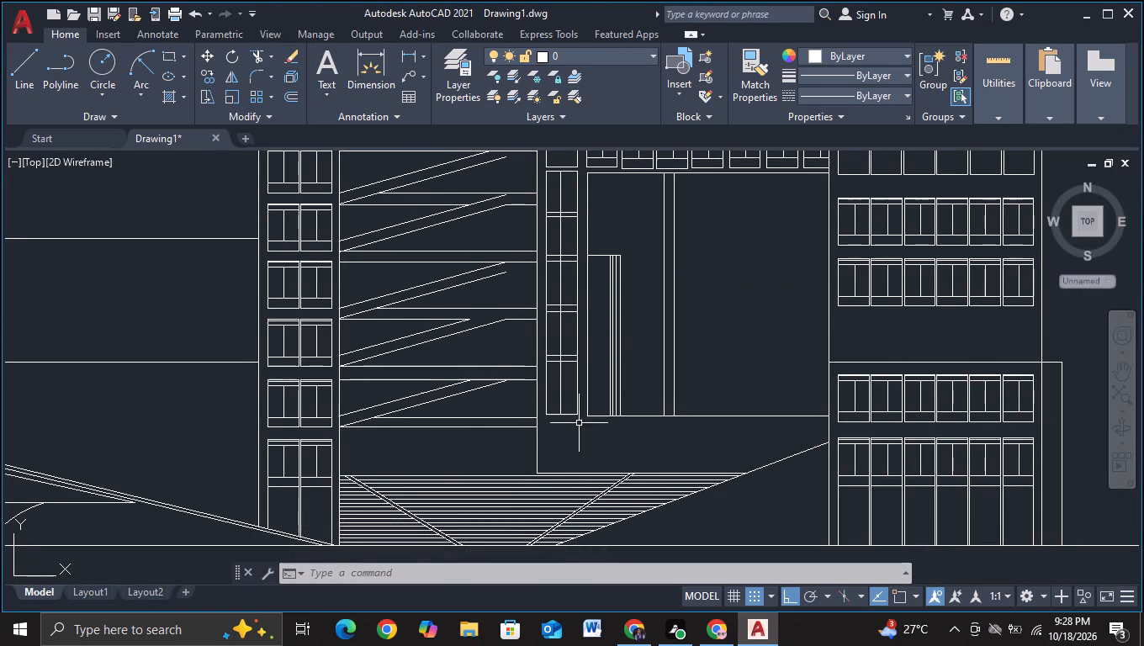
{"action": "middle_click_drag", "start_coordinate": [643, 430], "coordinate": [637, 384]}
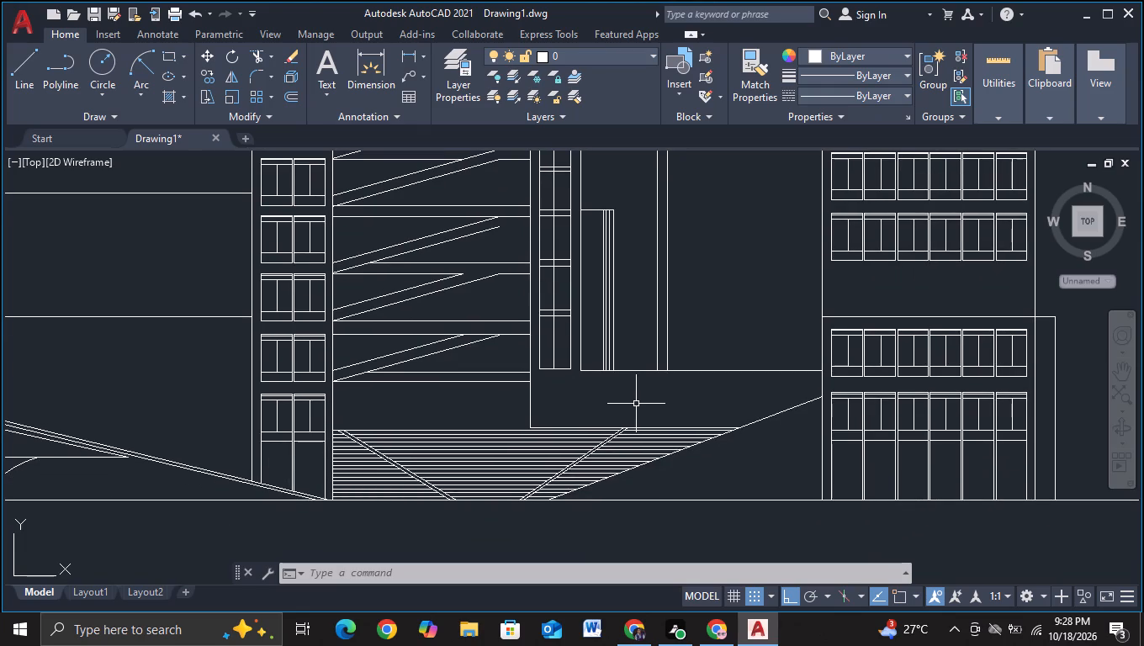
{"action": "left_click", "coordinate": [19, 88]}
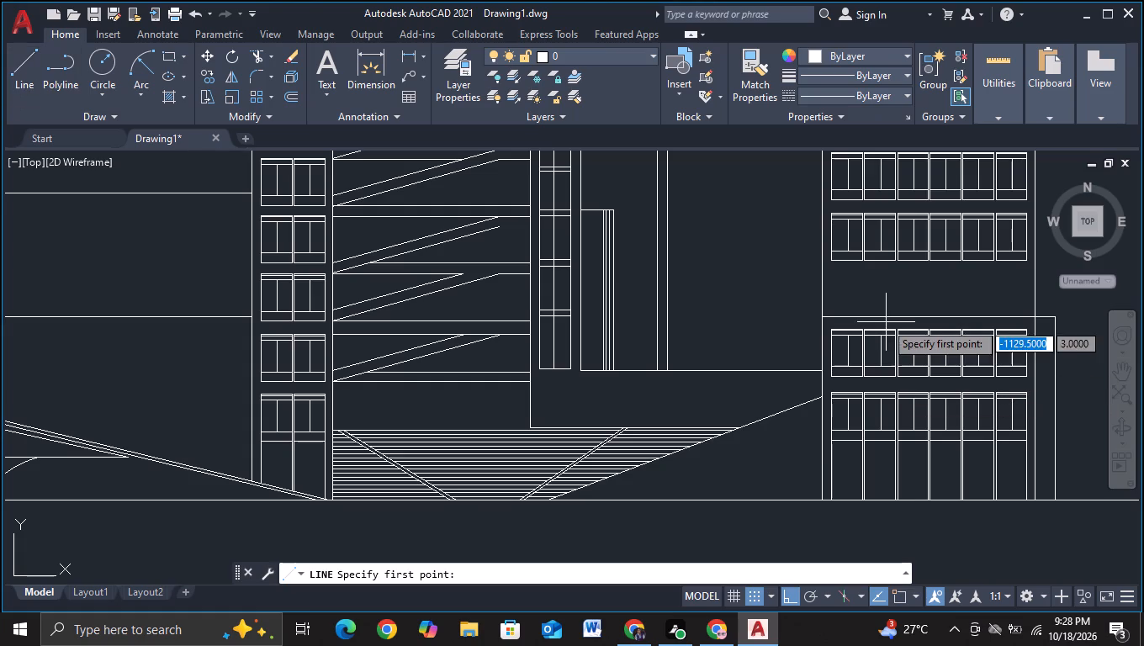
{"action": "scroll", "coordinate": [821, 295], "scroll_direction": "up", "scroll_amount": 1}
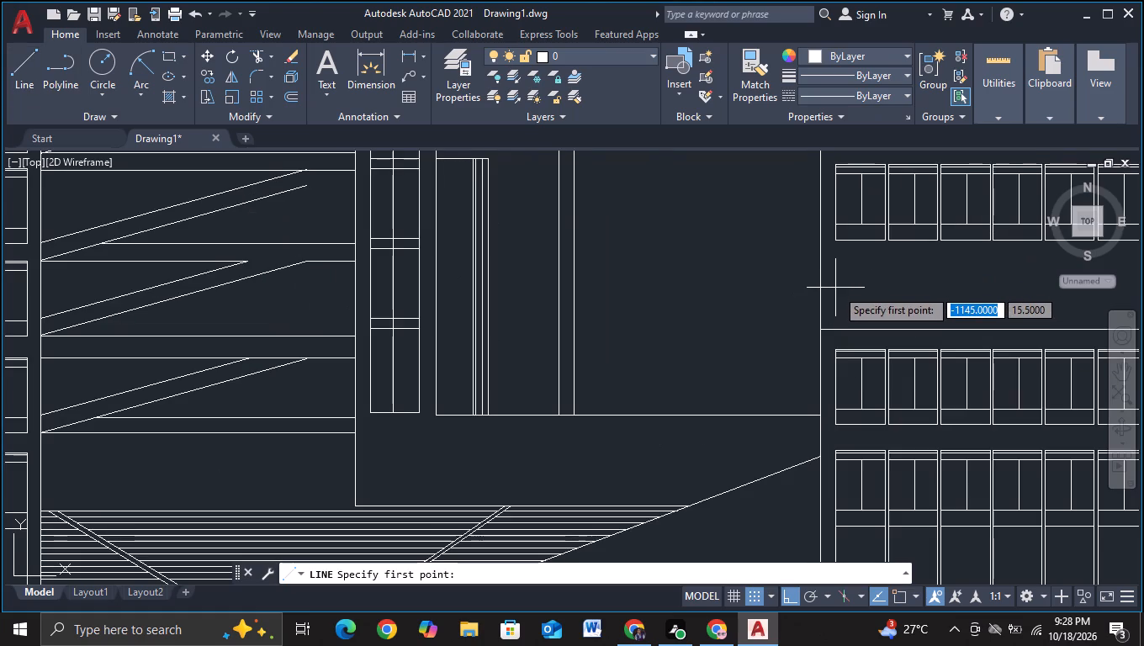
{"action": "left_click", "coordinate": [837, 288]}
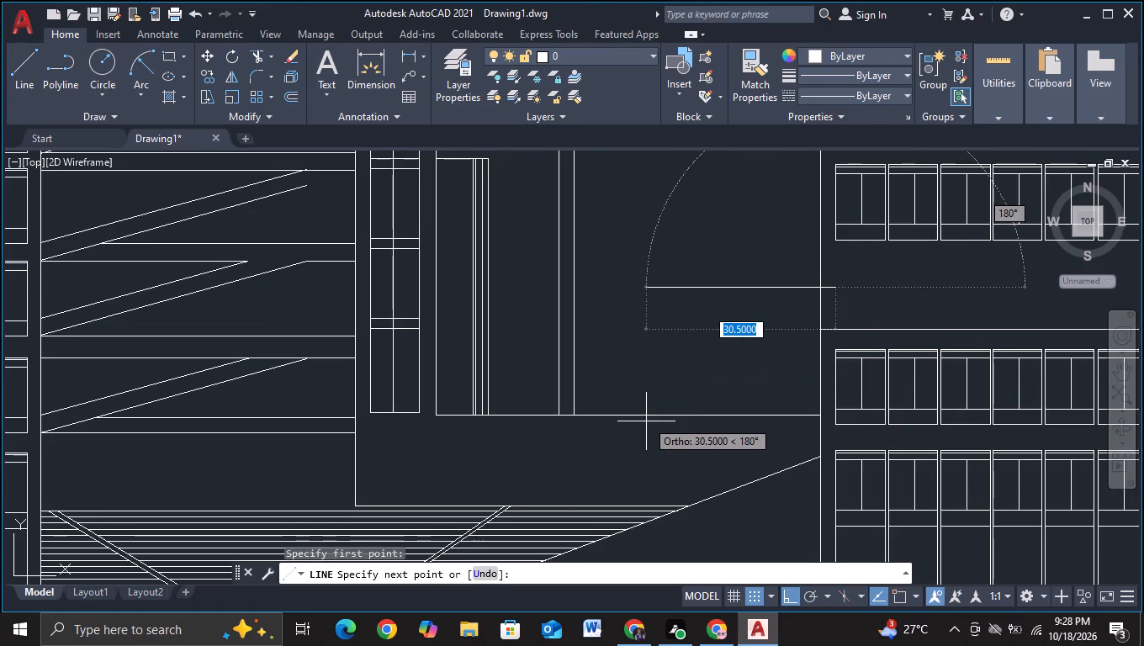
{"action": "key", "text": "F8"}
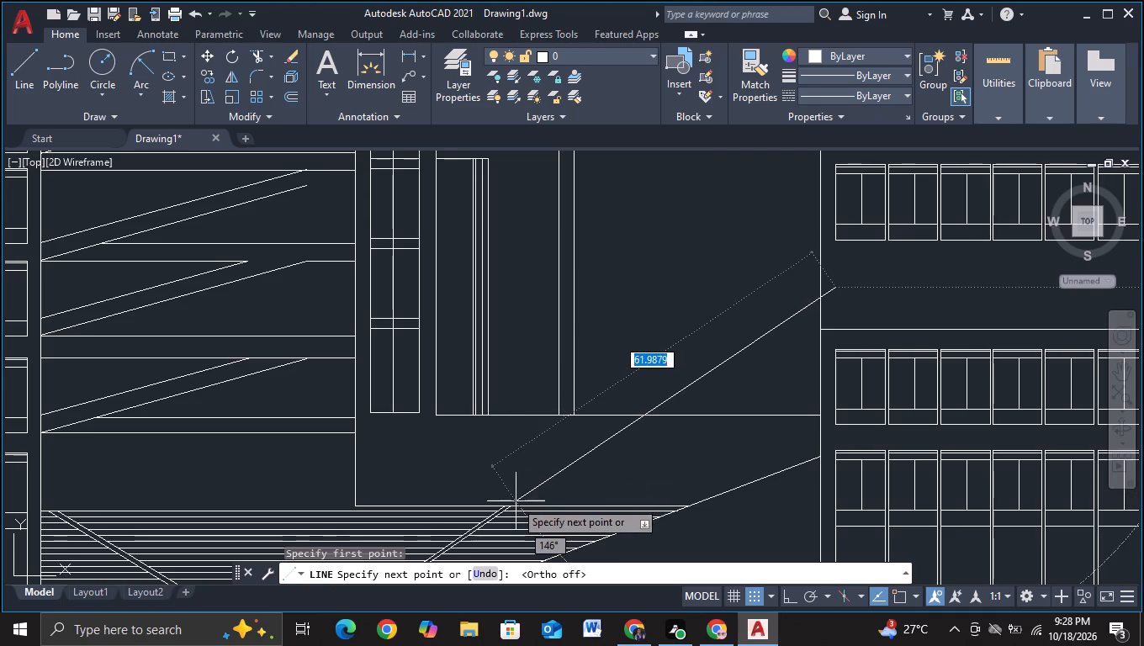
{"action": "key", "text": "F3"}
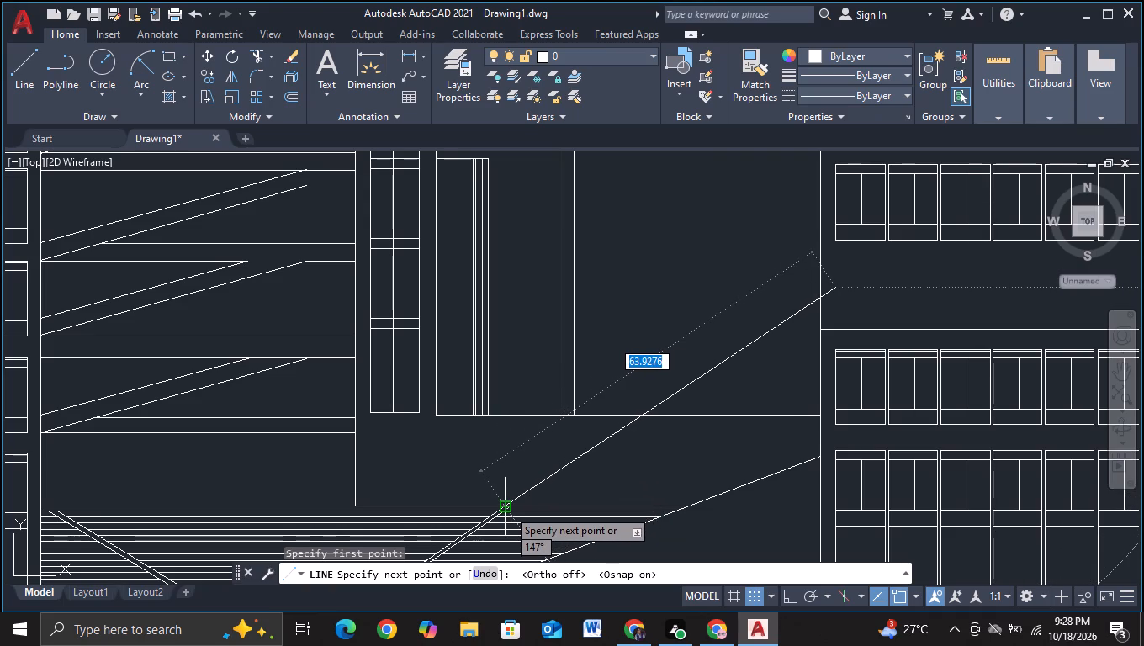
{"action": "left_click", "coordinate": [507, 509]}
{"action": "key", "text": "Escape"}
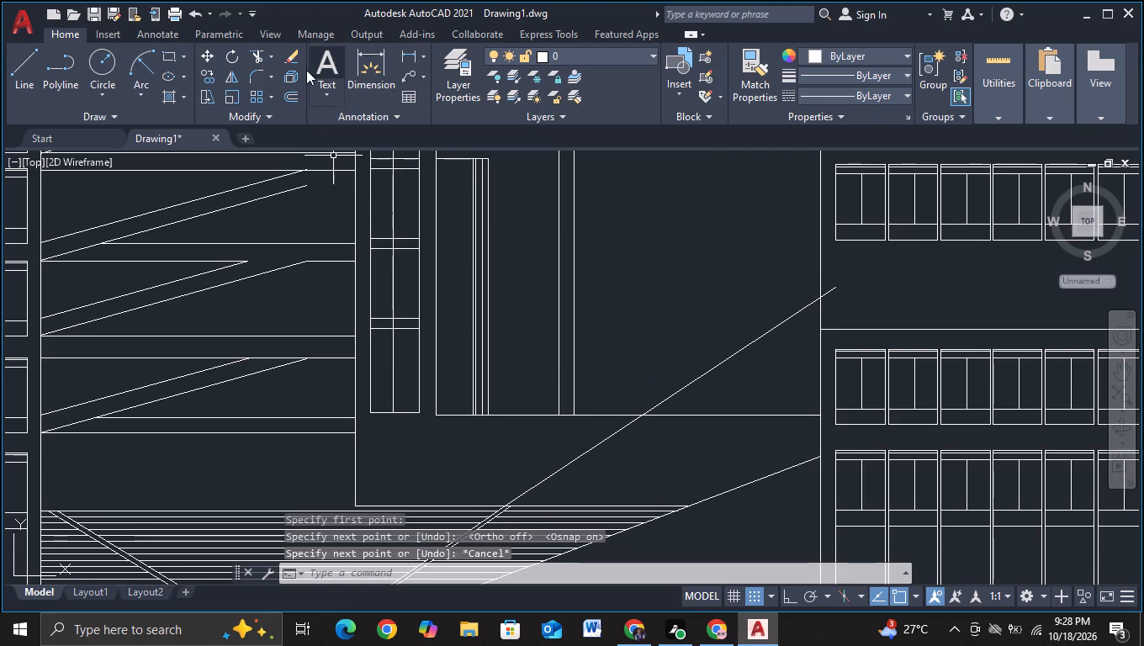
Trim the slanted line's stub past the tower's edge and the opening's base line between the slanted line and the tower.
{"action": "left_click", "coordinate": [257, 61]}
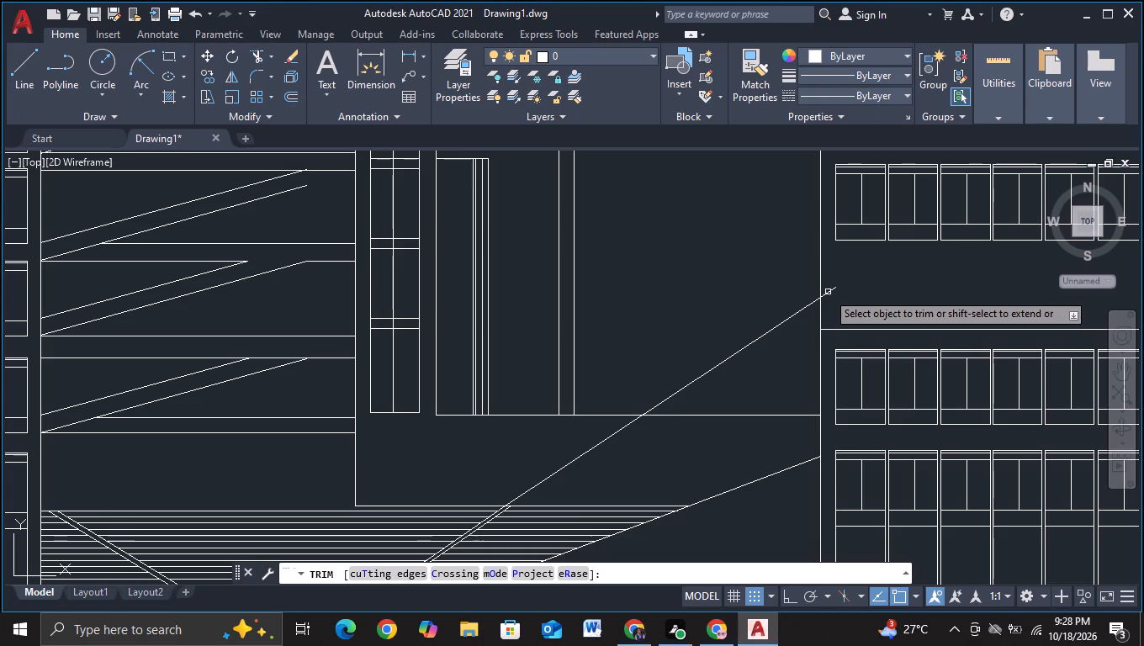
{"action": "left_click", "coordinate": [831, 292]}
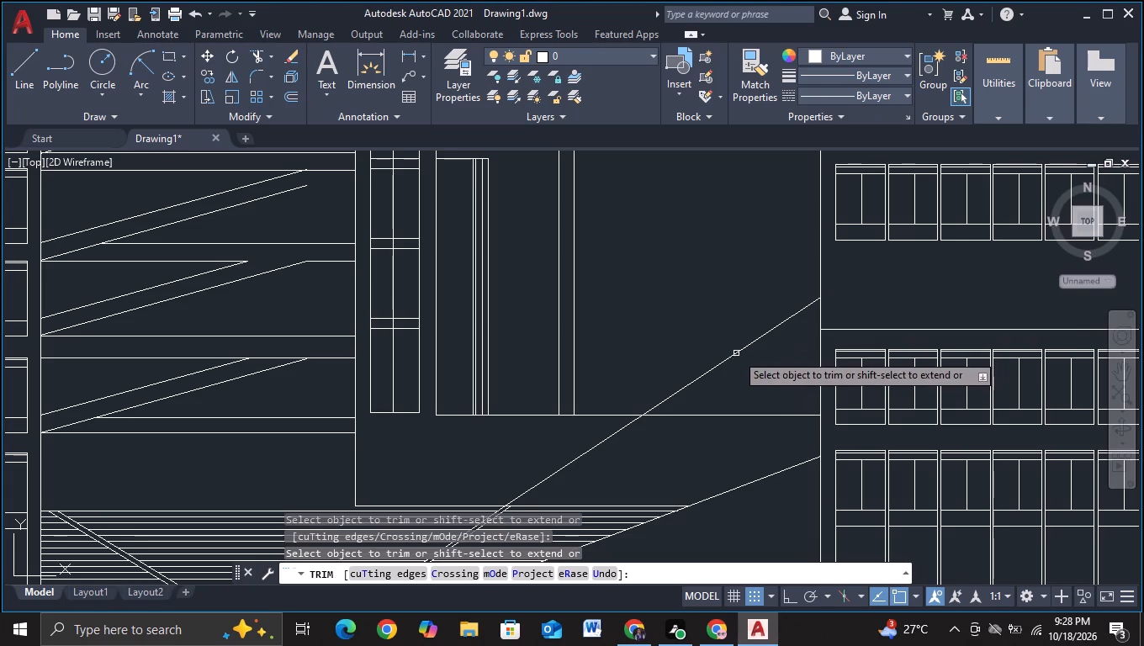
{"action": "left_click_drag", "start_coordinate": [736, 407], "coordinate": [698, 453]}
{"action": "scroll", "coordinate": [720, 441], "scroll_direction": "down", "scroll_amount": 1}
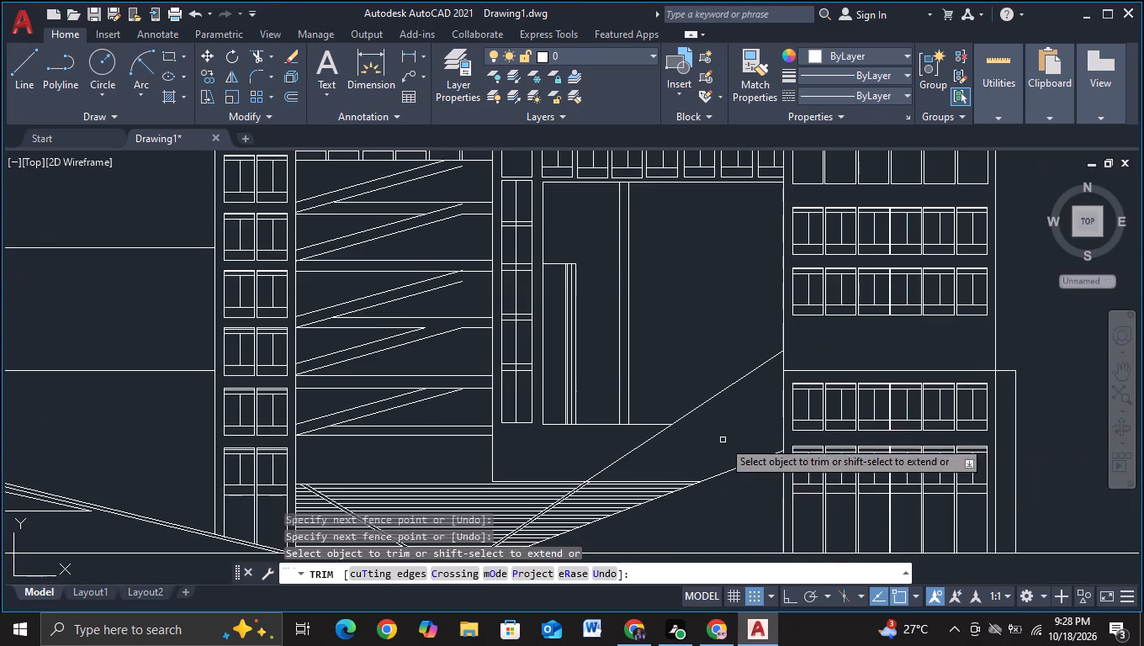
{"action": "middle_click_drag", "start_coordinate": [740, 497], "coordinate": [742, 372]}
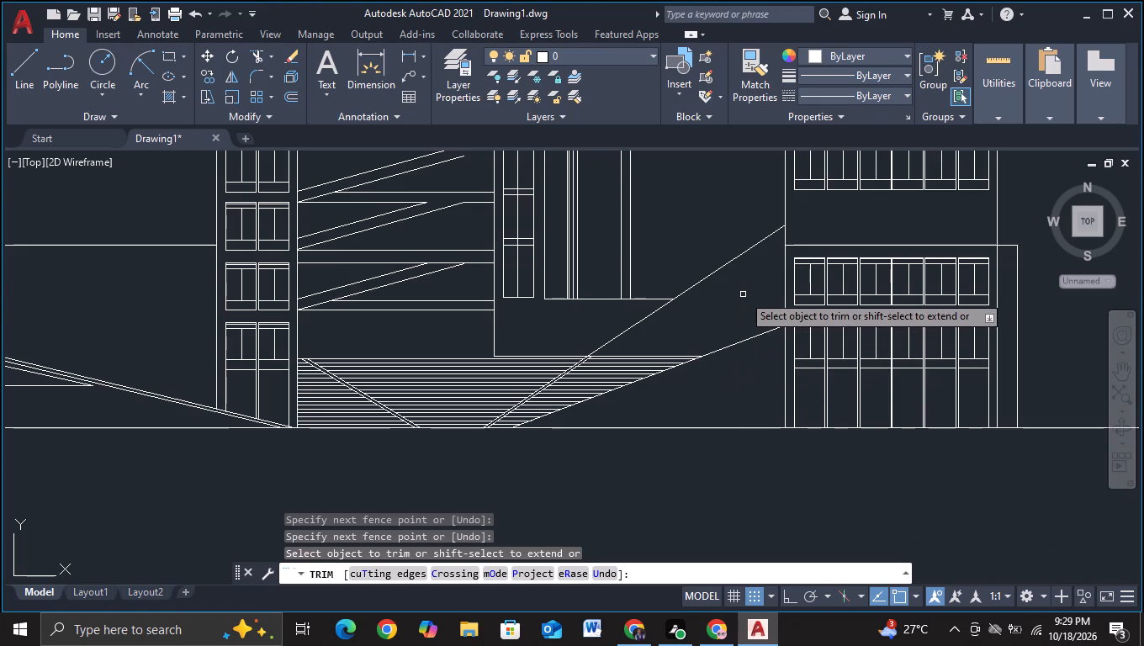
{"action": "scroll", "coordinate": [541, 426], "scroll_direction": "down", "scroll_amount": 2}
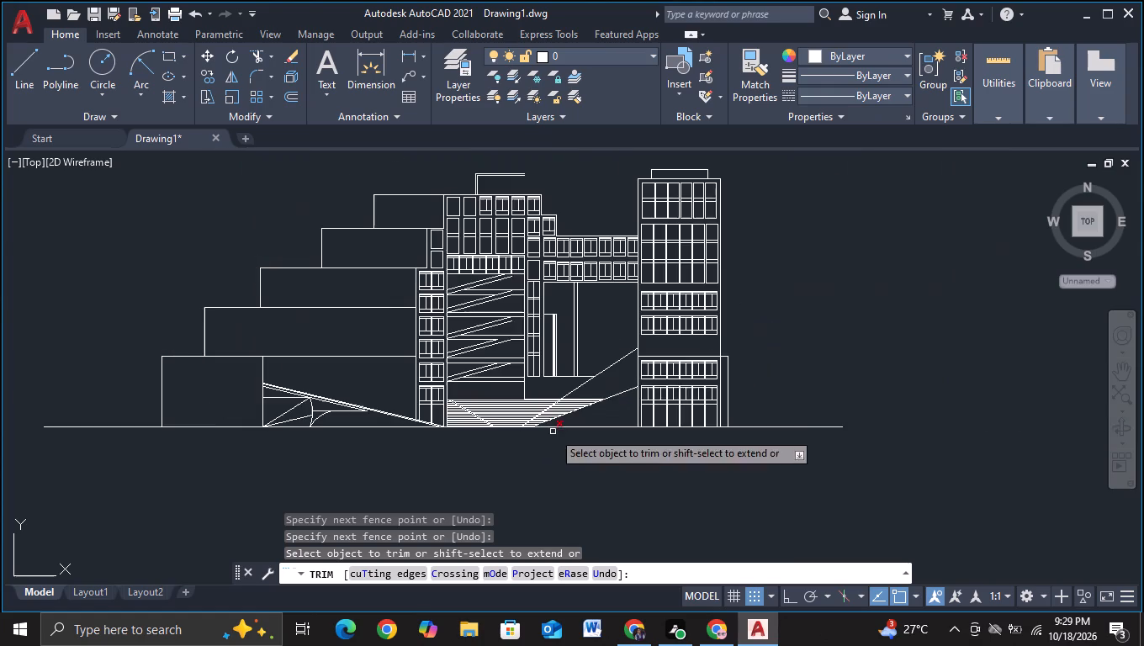
Trim the horizontal line under the ramp beyond the tip of the curved point.
{"action": "middle_click_drag", "start_coordinate": [525, 483], "coordinate": [559, 461]}
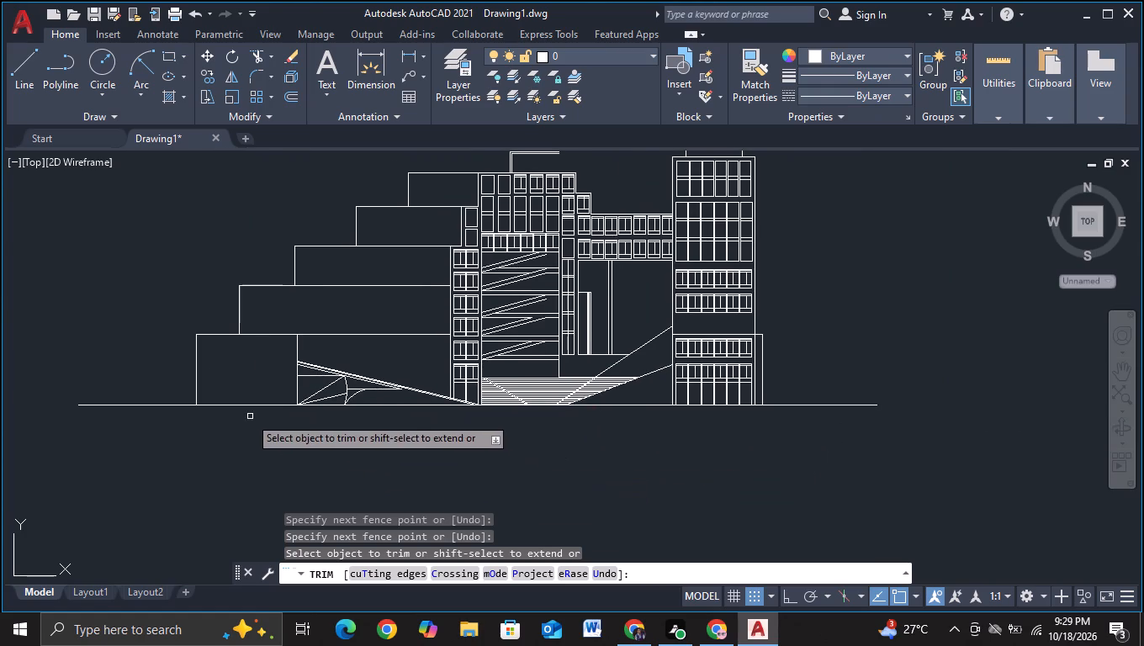
{"action": "scroll", "coordinate": [335, 420], "scroll_direction": "up", "scroll_amount": 3}
{"action": "middle_click_drag", "start_coordinate": [349, 426], "coordinate": [644, 551]}
{"action": "middle_click_drag", "start_coordinate": [574, 528], "coordinate": [543, 479]}
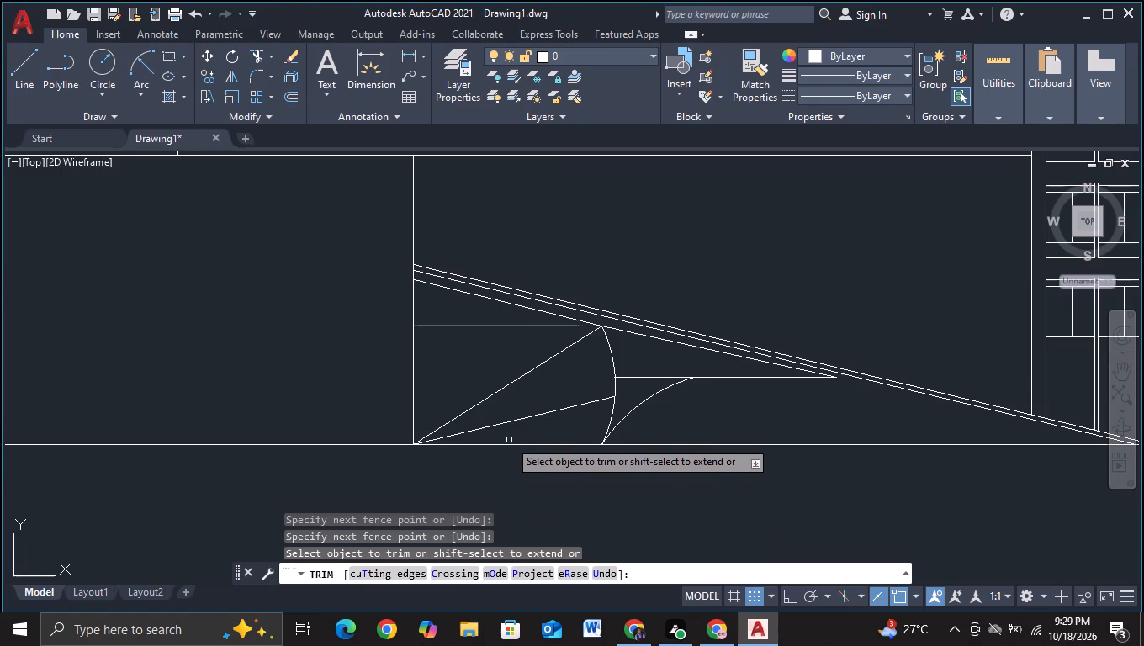
{"action": "left_click", "coordinate": [712, 379]}
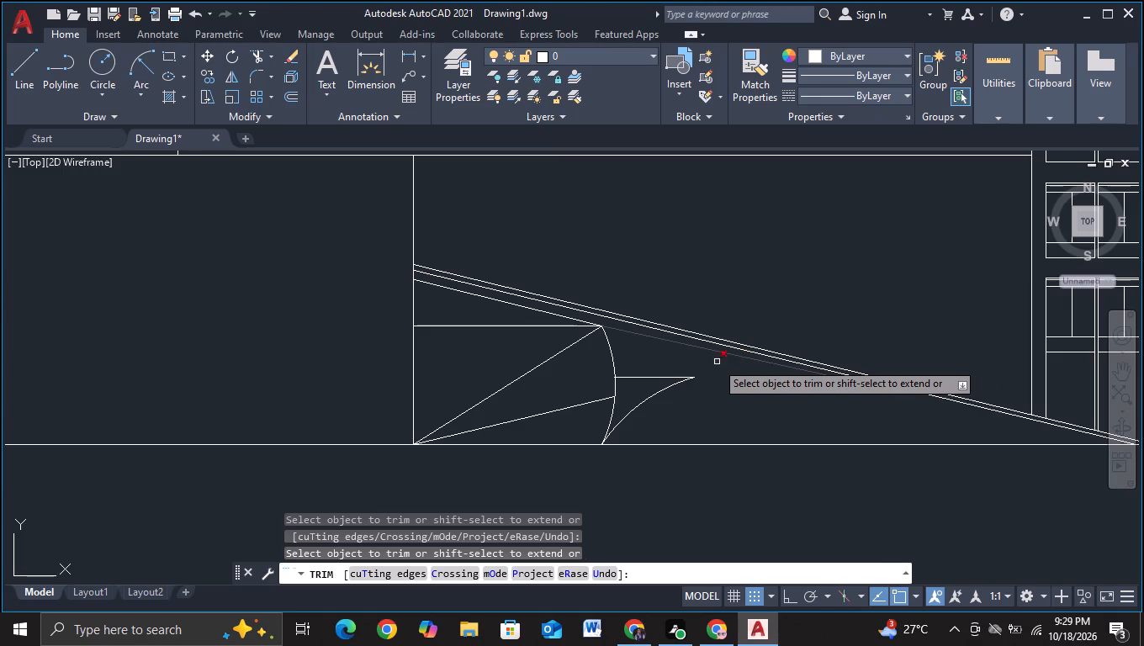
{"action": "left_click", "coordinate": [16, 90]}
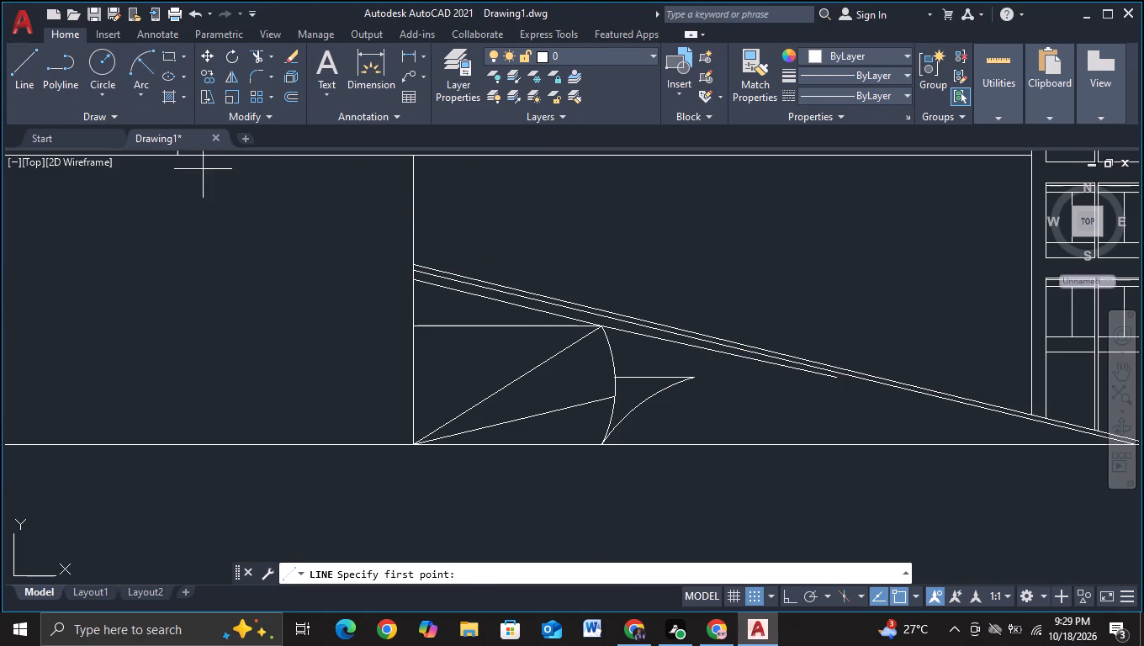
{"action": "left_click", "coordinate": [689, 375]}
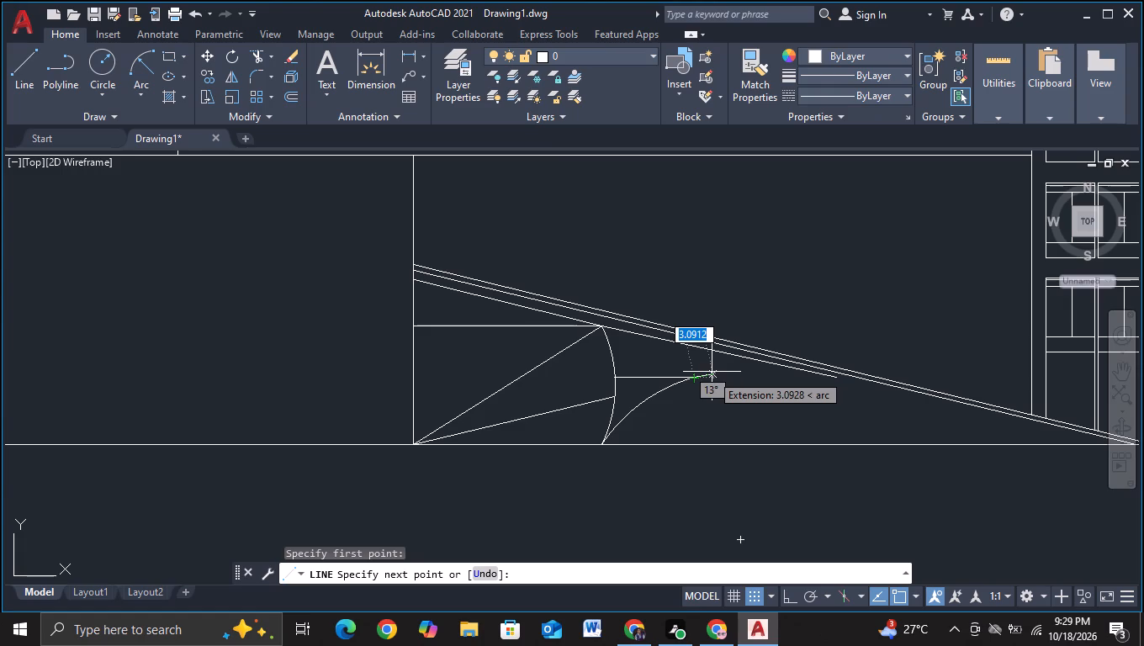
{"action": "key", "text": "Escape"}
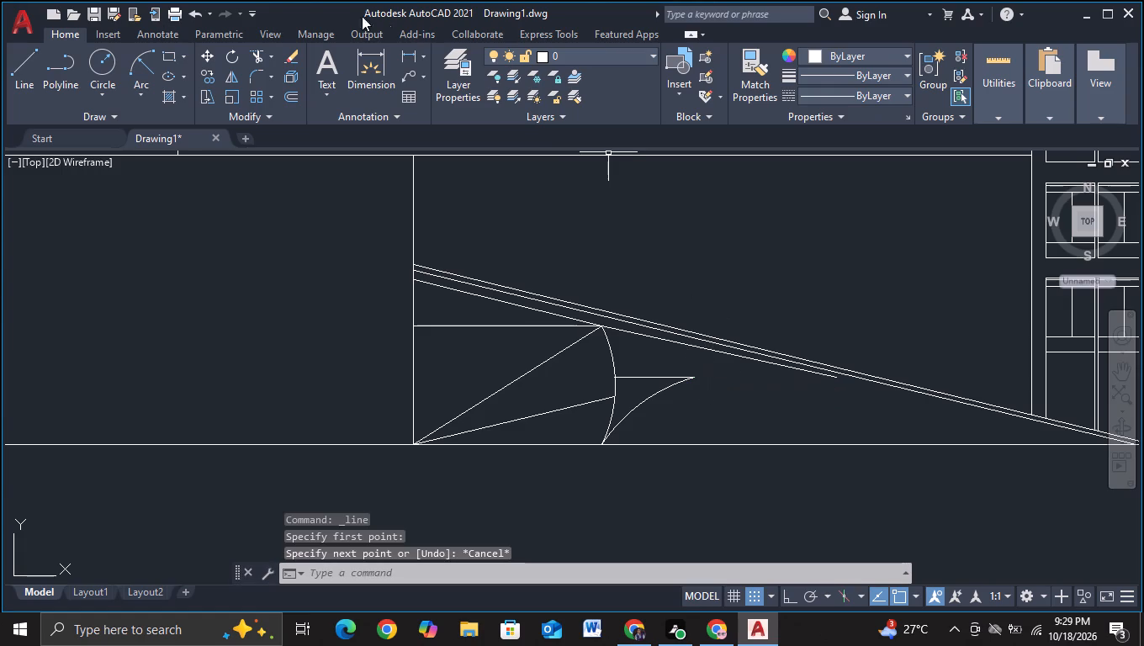
Trim the ramp's lowest slanted line beyond the upper end of the arc beneath it.
{"action": "left_click", "coordinate": [248, 55]}
{"action": "left_click", "coordinate": [641, 335]}
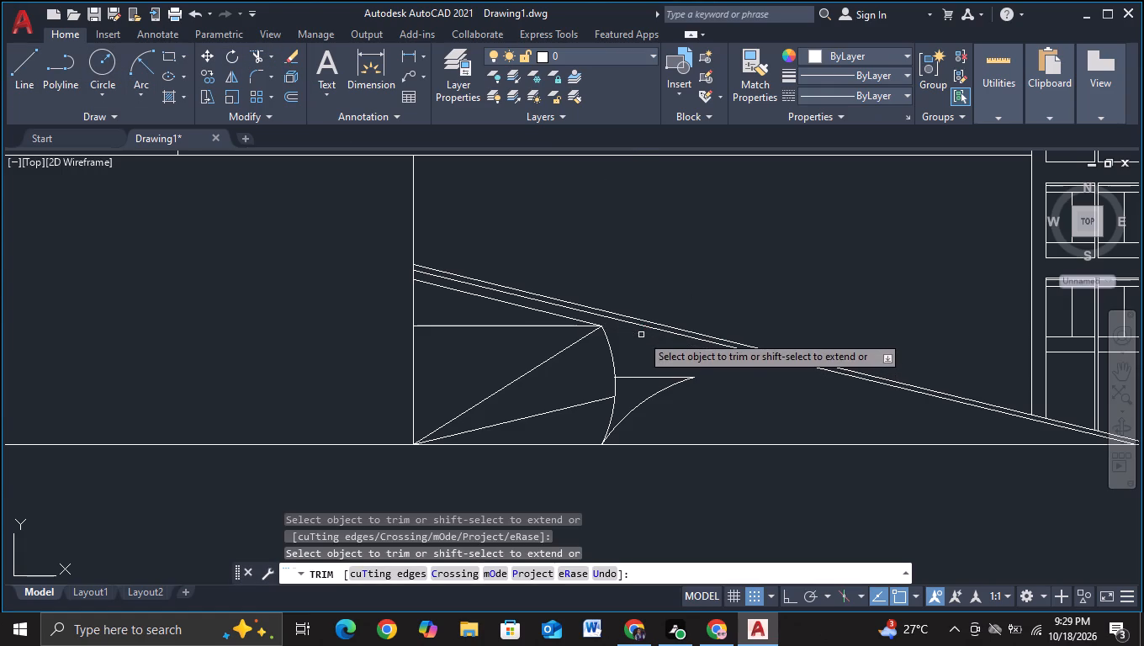
Draw a slanted line from the arc's upper end beneath the ramp to the tip of the curved point.
{"action": "left_click", "coordinate": [25, 64]}
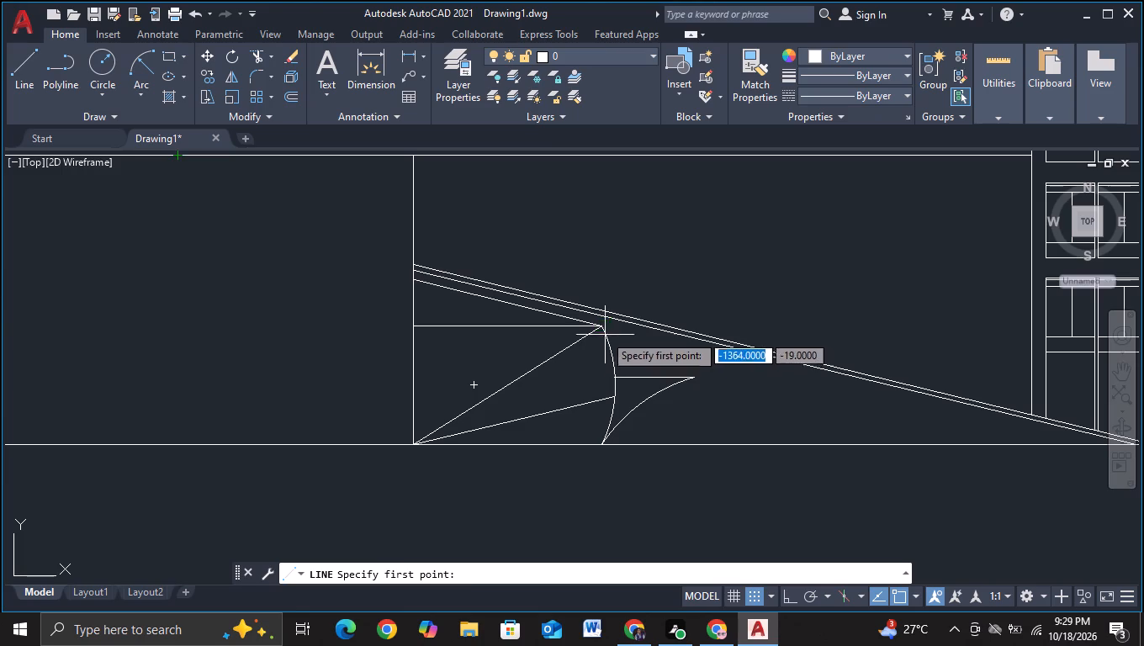
{"action": "left_click", "coordinate": [603, 332]}
{"action": "left_click", "coordinate": [698, 379]}
{"action": "key", "text": "Escape"}
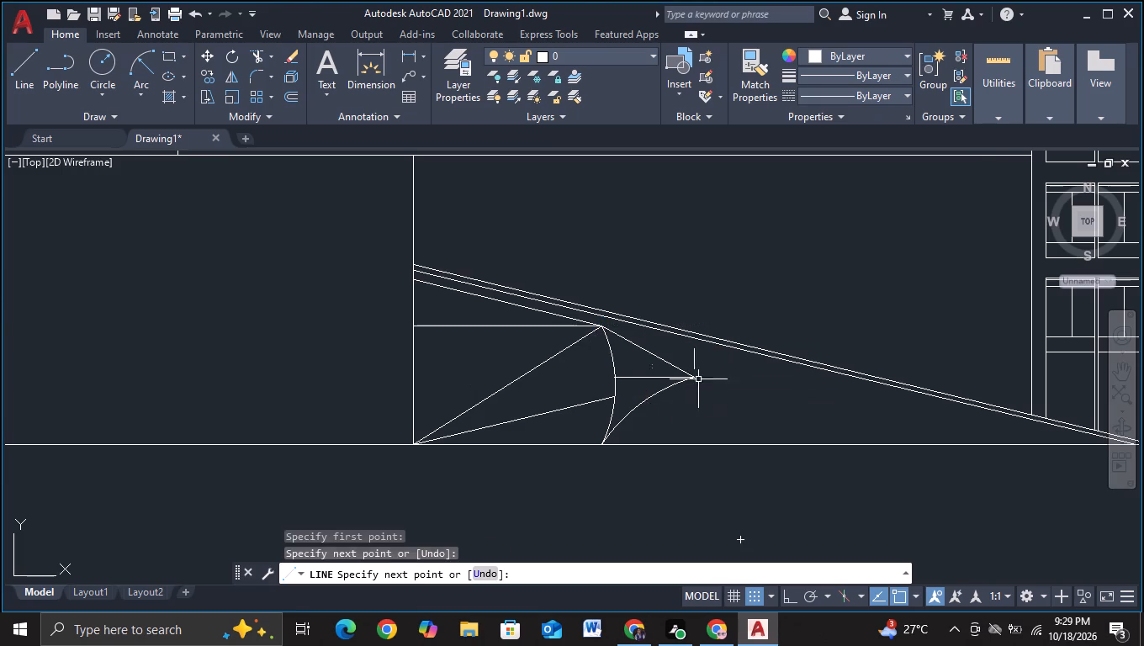
With ortho on and object snap off, draw a horizontal line about 77 units long from the window column's stair-side edge past the ramp.
{"action": "scroll", "coordinate": [795, 408], "scroll_direction": "down", "scroll_amount": 1}
{"action": "middle_click_drag", "start_coordinate": [772, 507], "coordinate": [649, 477]}
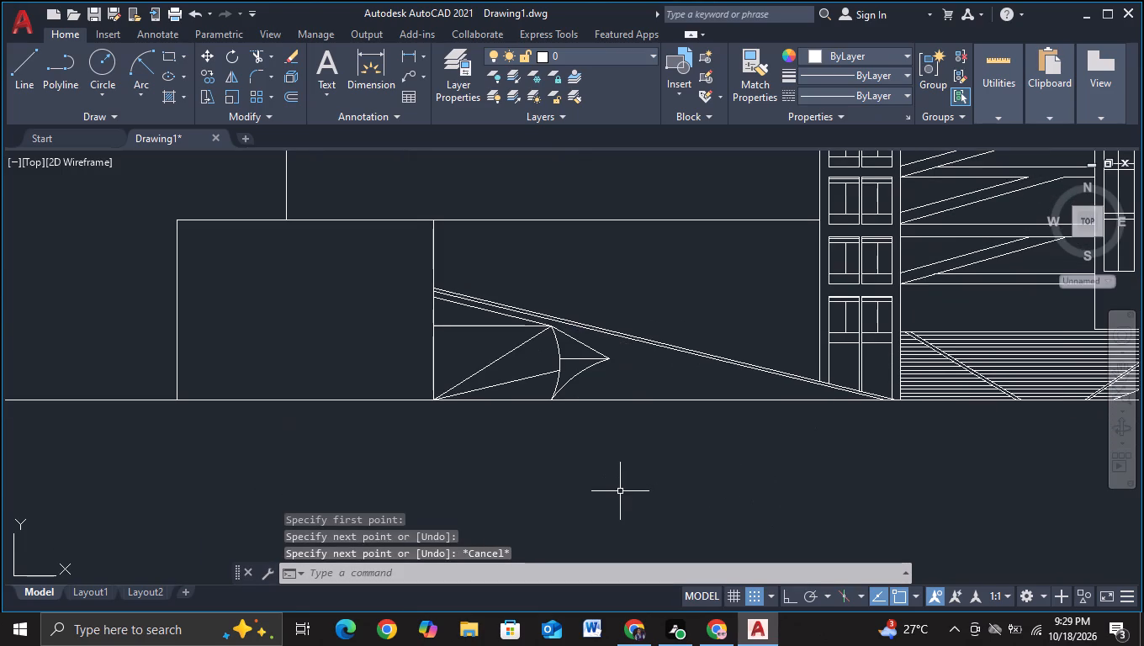
{"action": "scroll", "coordinate": [633, 470], "scroll_direction": "down", "scroll_amount": 1}
{"action": "middle_click_drag", "start_coordinate": [631, 473], "coordinate": [533, 484]}
{"action": "middle_click_drag", "start_coordinate": [718, 499], "coordinate": [585, 495]}
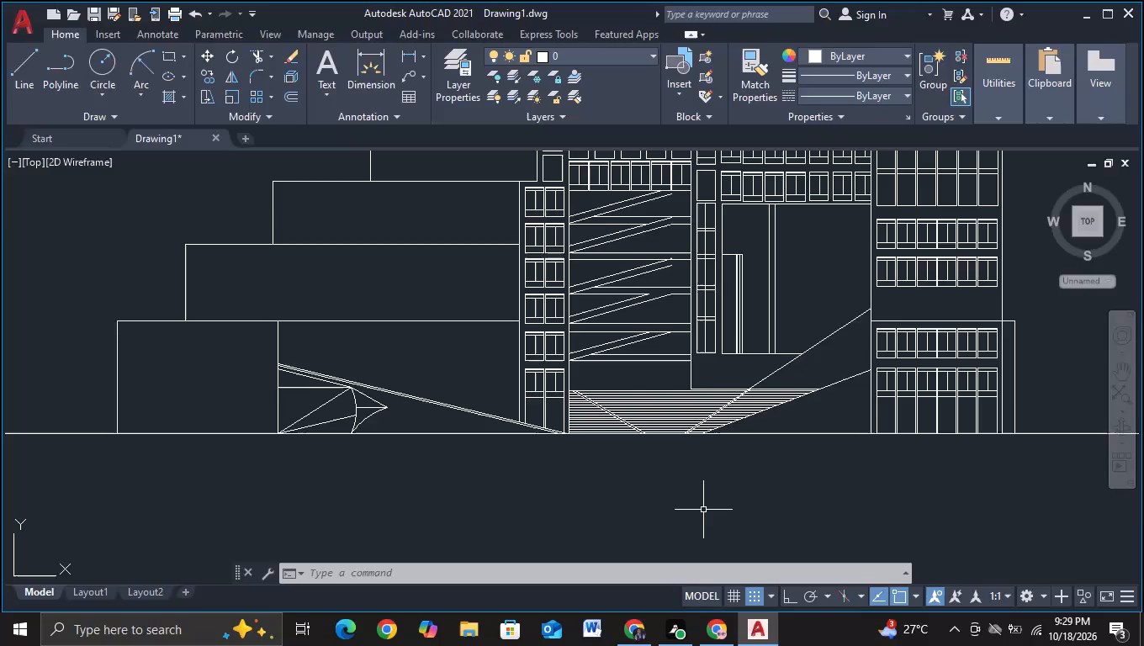
{"action": "middle_click_drag", "start_coordinate": [703, 510], "coordinate": [694, 522]}
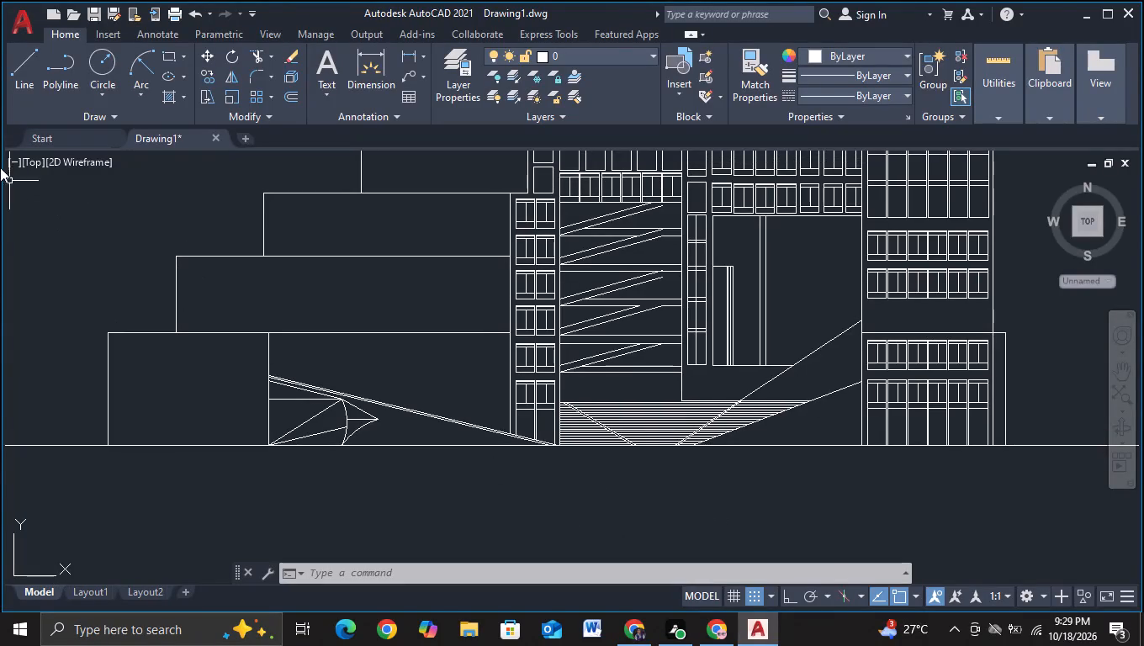
{"action": "left_click", "coordinate": [25, 92]}
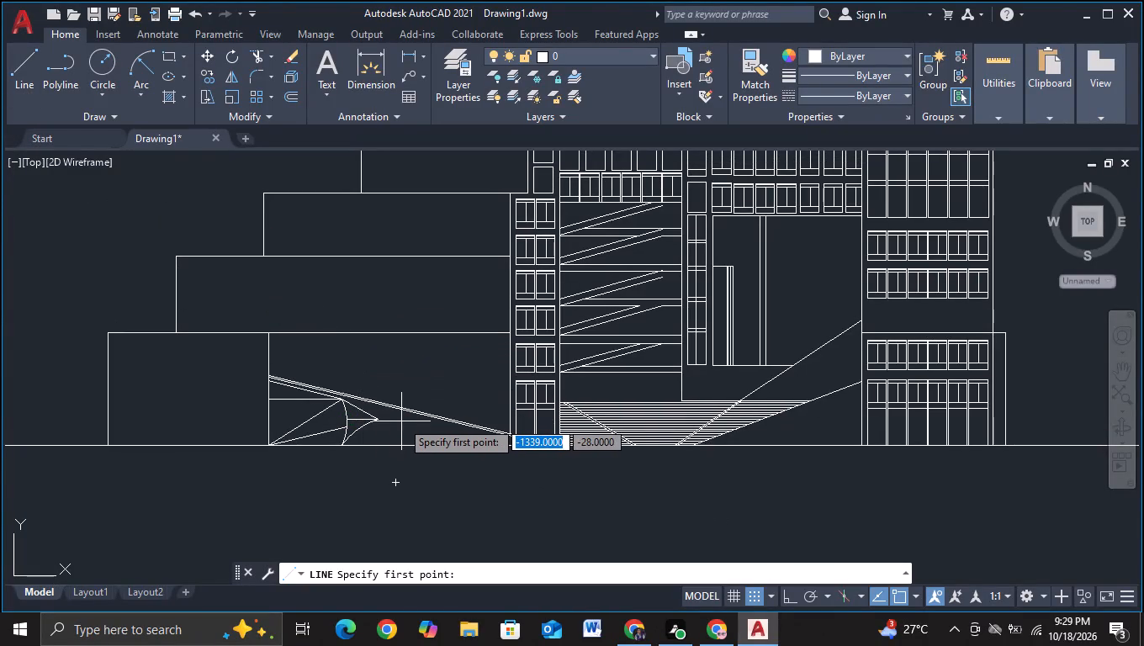
{"action": "left_click", "coordinate": [559, 406]}
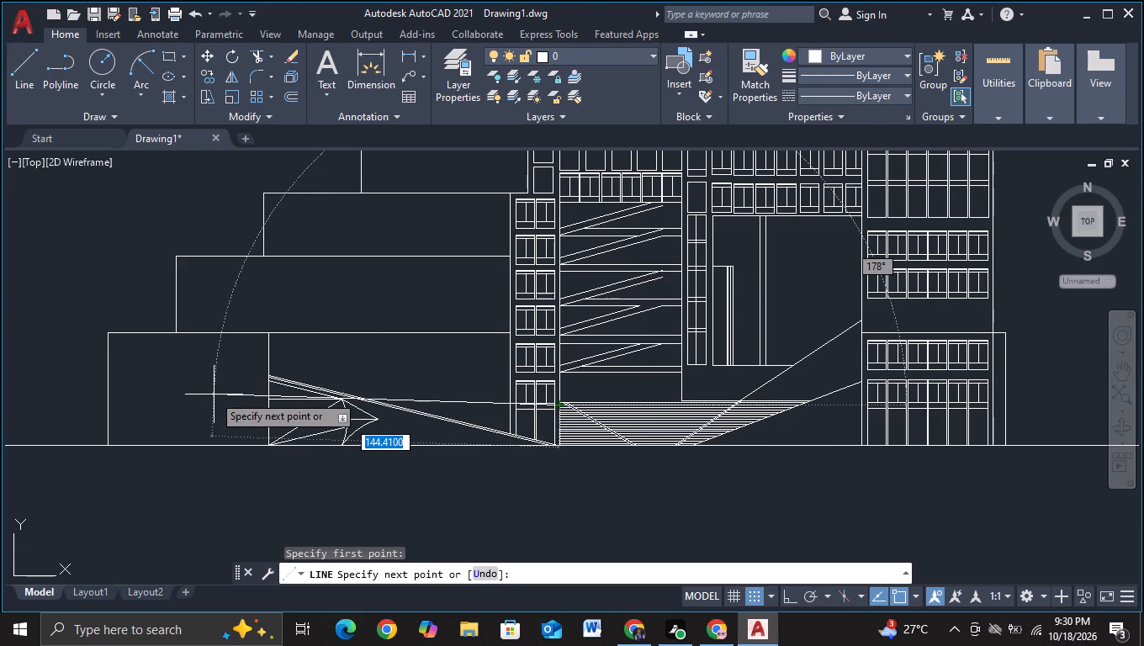
{"action": "key", "text": "F8"}
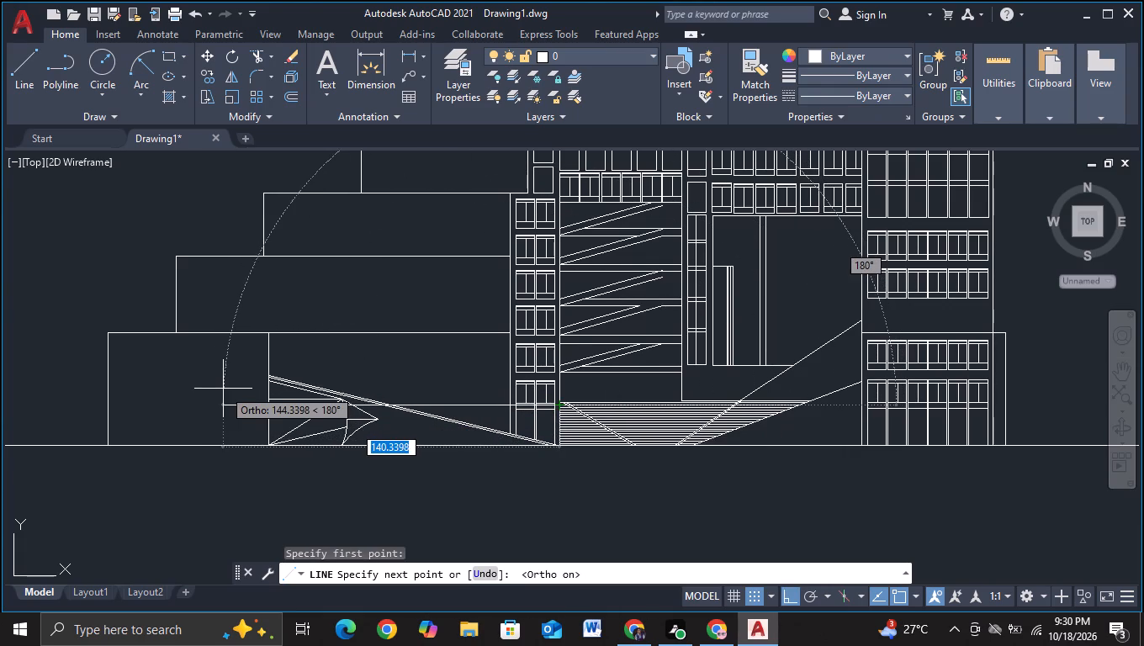
{"action": "scroll", "coordinate": [389, 407], "scroll_direction": "up", "scroll_amount": 2}
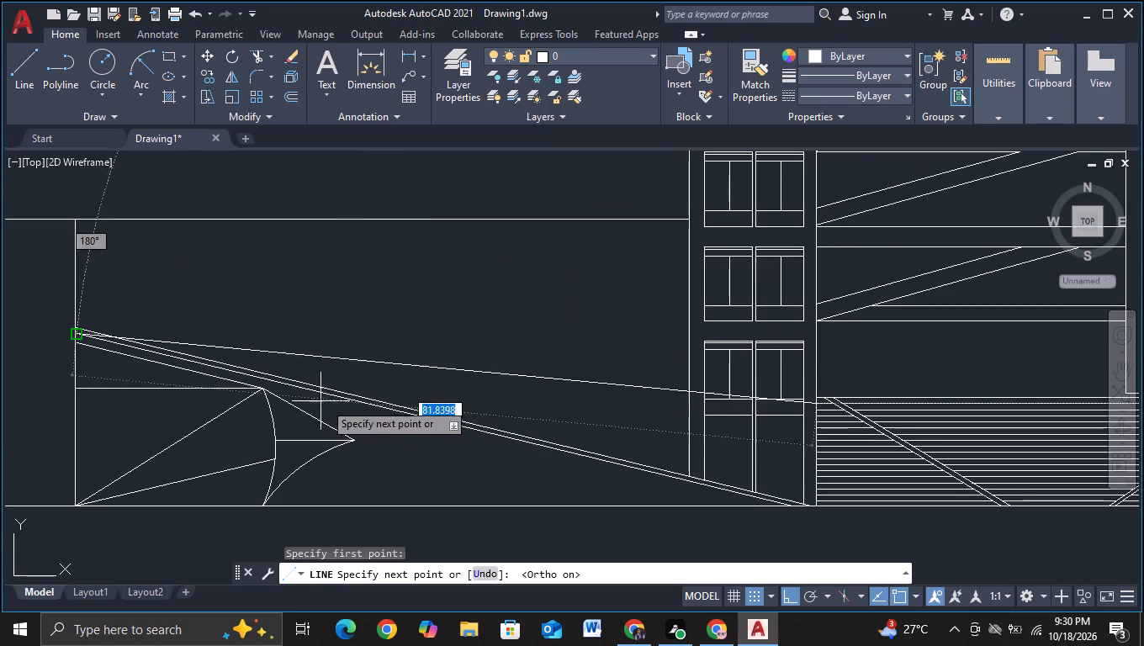
{"action": "scroll", "coordinate": [393, 401], "scroll_direction": "up", "scroll_amount": 1}
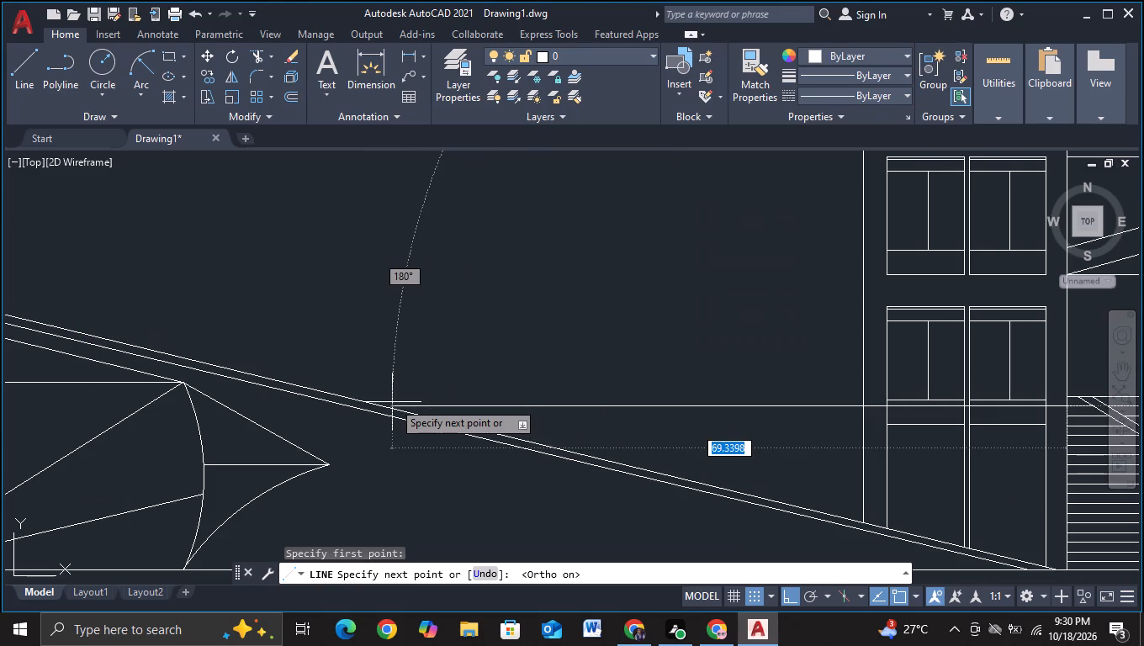
{"action": "key", "text": "F3"}
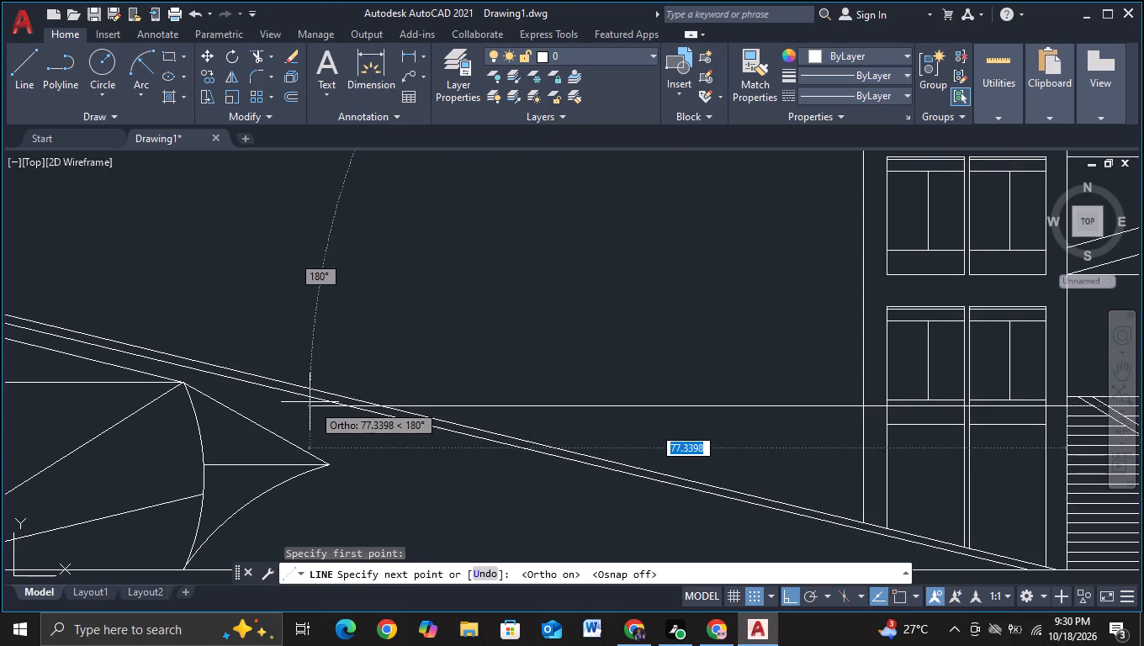
{"action": "left_click", "coordinate": [311, 404]}
{"action": "key", "text": "Escape"}
Trim the horizontal line's end past the ramp and its piece between the two ramp lines.
{"action": "left_click", "coordinate": [251, 55]}
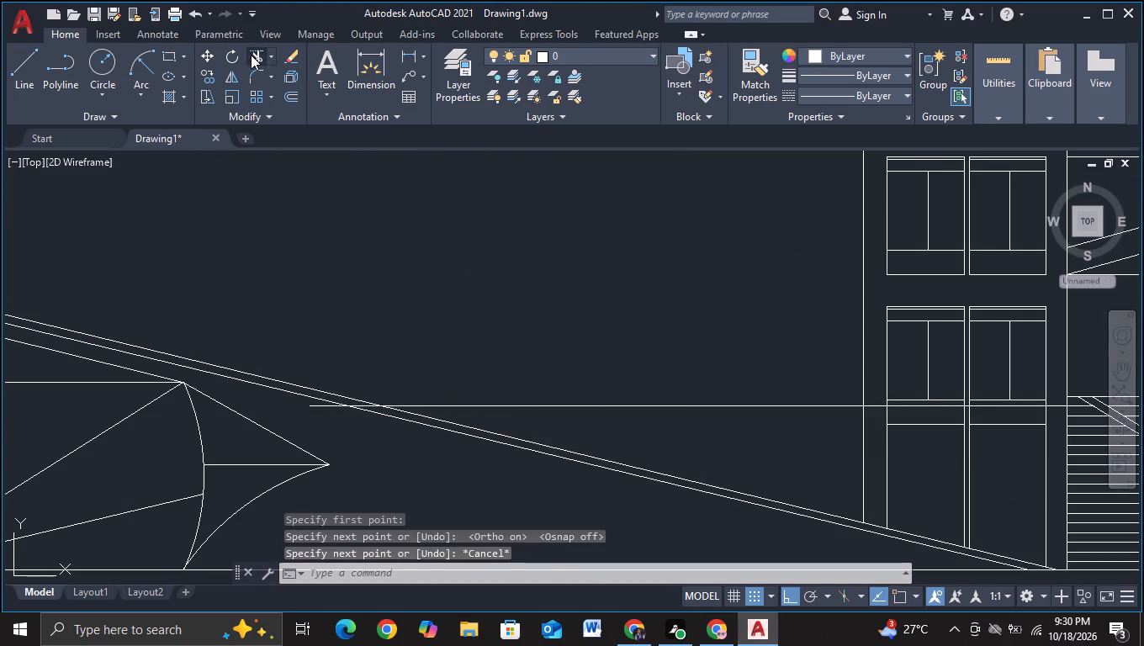
{"action": "left_click", "coordinate": [315, 407]}
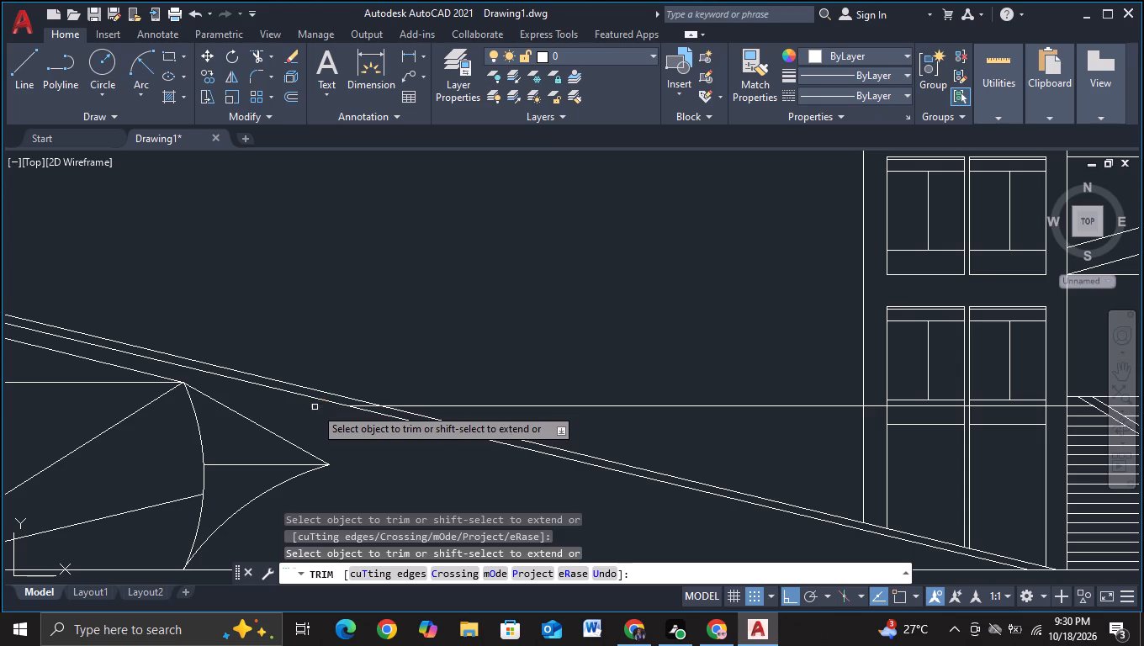
{"action": "left_click", "coordinate": [364, 405]}
Trim the horizontal line on both sides of the column's ground-floor windows and remove its remaining segment between the column and the ramp.
{"action": "scroll", "coordinate": [515, 512], "scroll_direction": "down", "scroll_amount": 2}
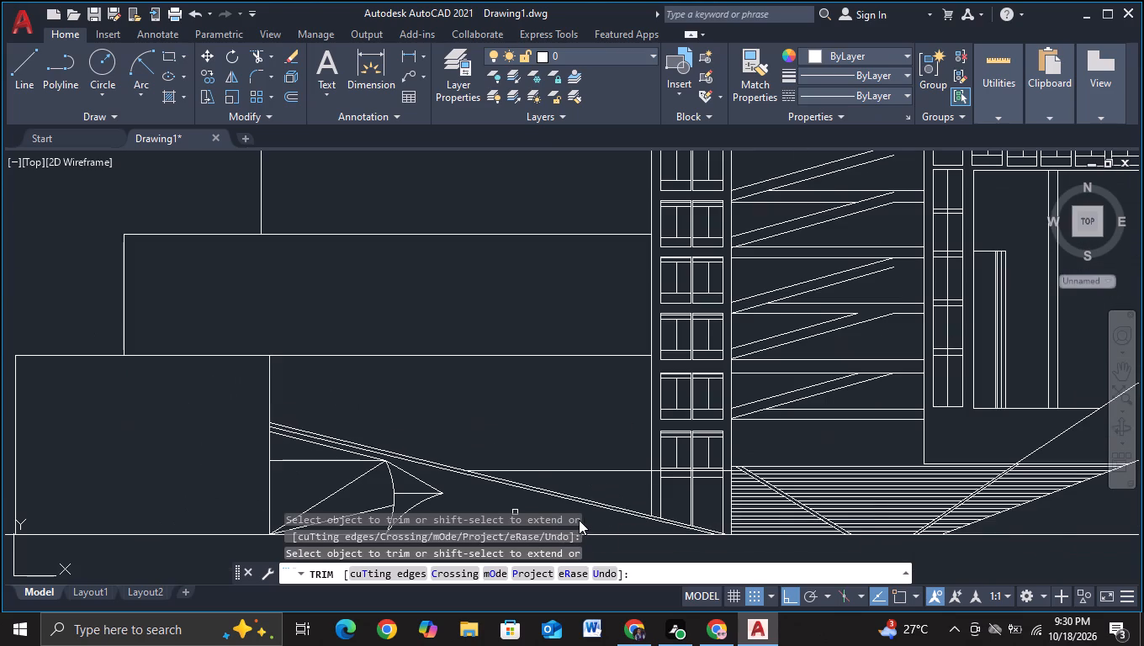
{"action": "middle_click_drag", "start_coordinate": [624, 490], "coordinate": [426, 445]}
{"action": "scroll", "coordinate": [462, 432], "scroll_direction": "up", "scroll_amount": 2}
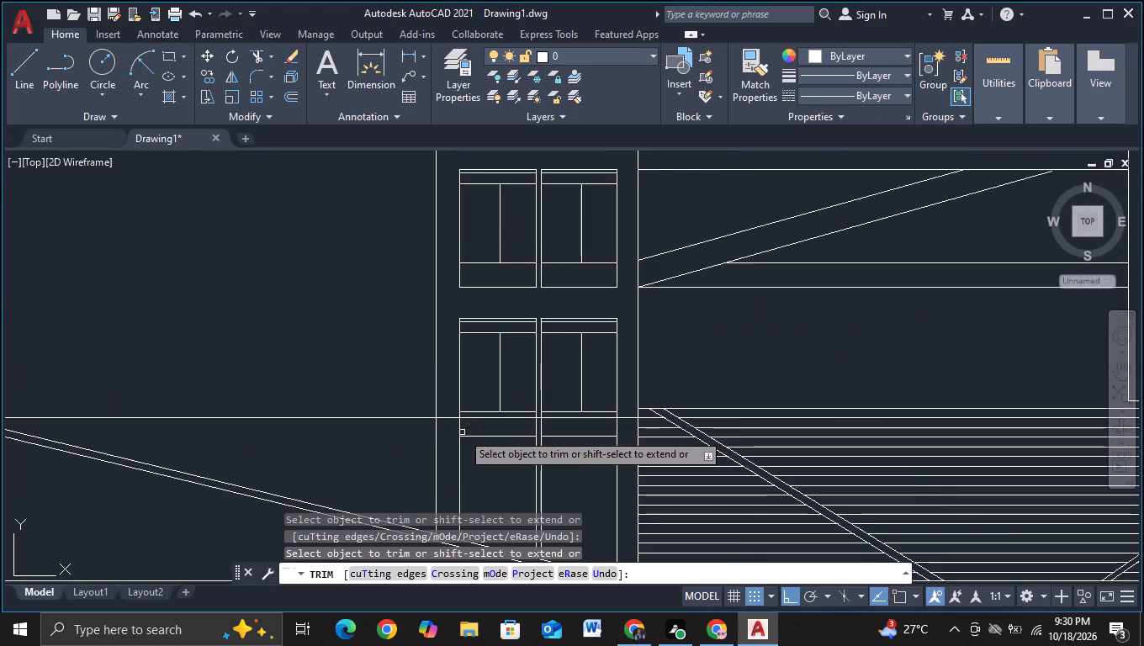
{"action": "scroll", "coordinate": [462, 432], "scroll_direction": "up", "scroll_amount": 1}
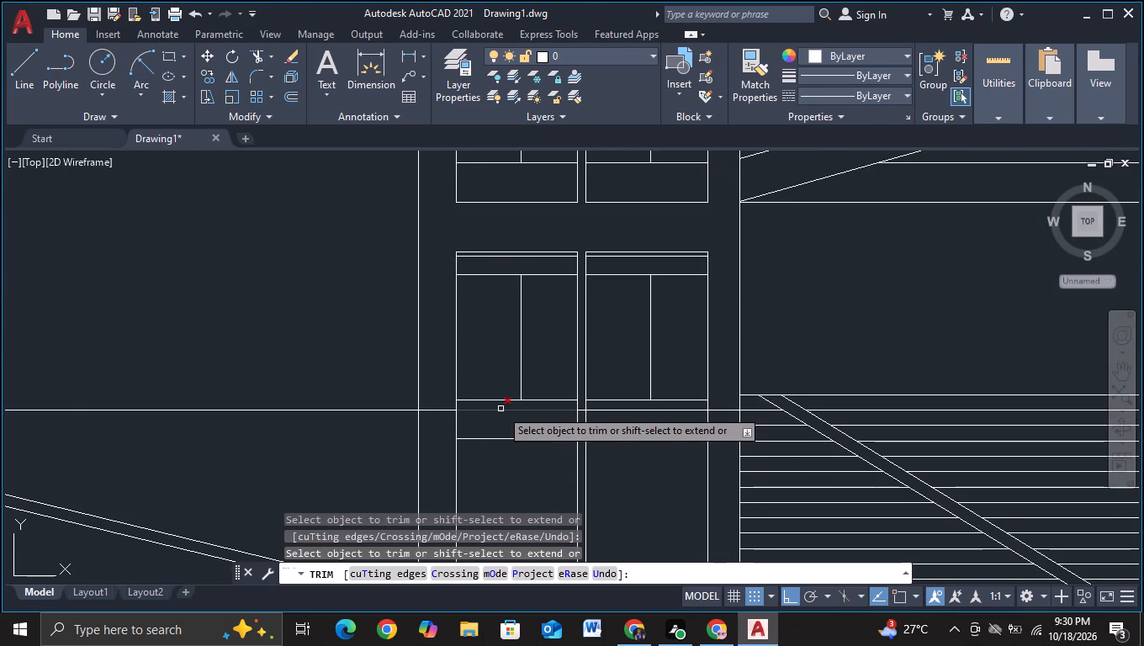
{"action": "scroll", "coordinate": [346, 423], "scroll_direction": "down", "scroll_amount": 2}
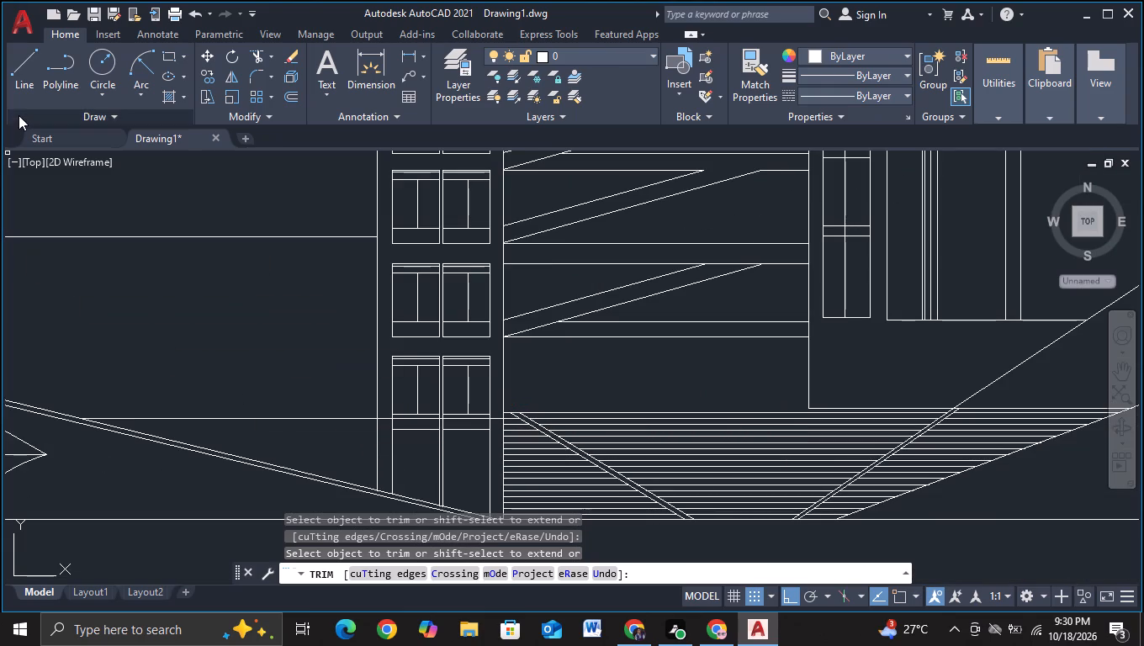
{"action": "left_click", "coordinate": [14, 85]}
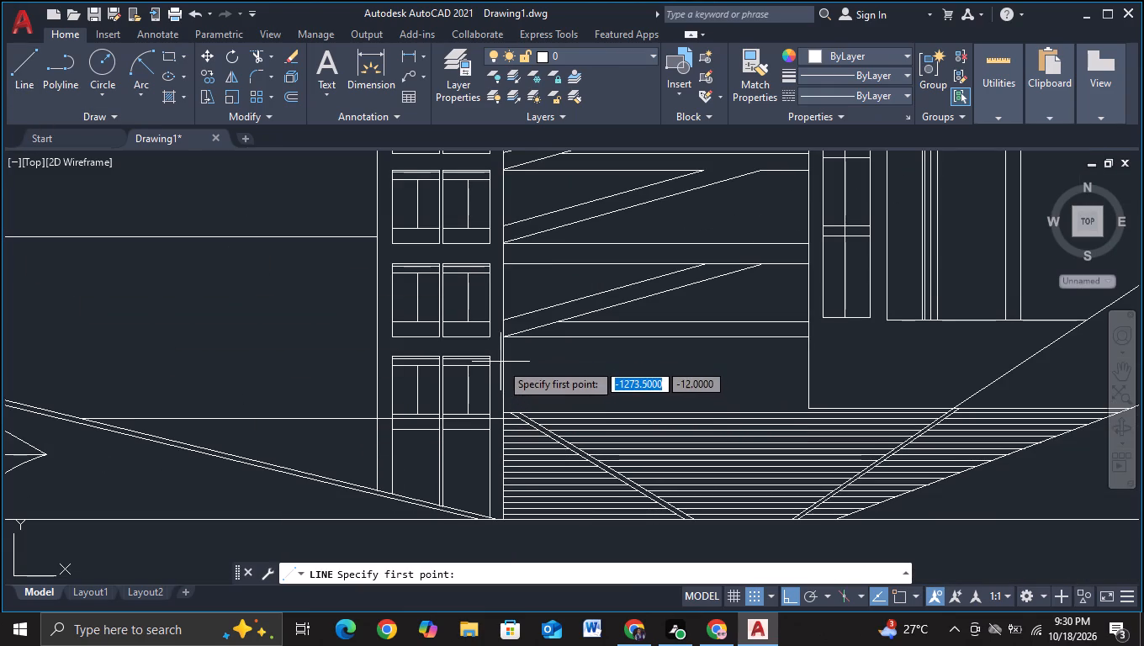
{"action": "key", "text": "Escape"}
{"action": "left_click", "coordinate": [259, 55]}
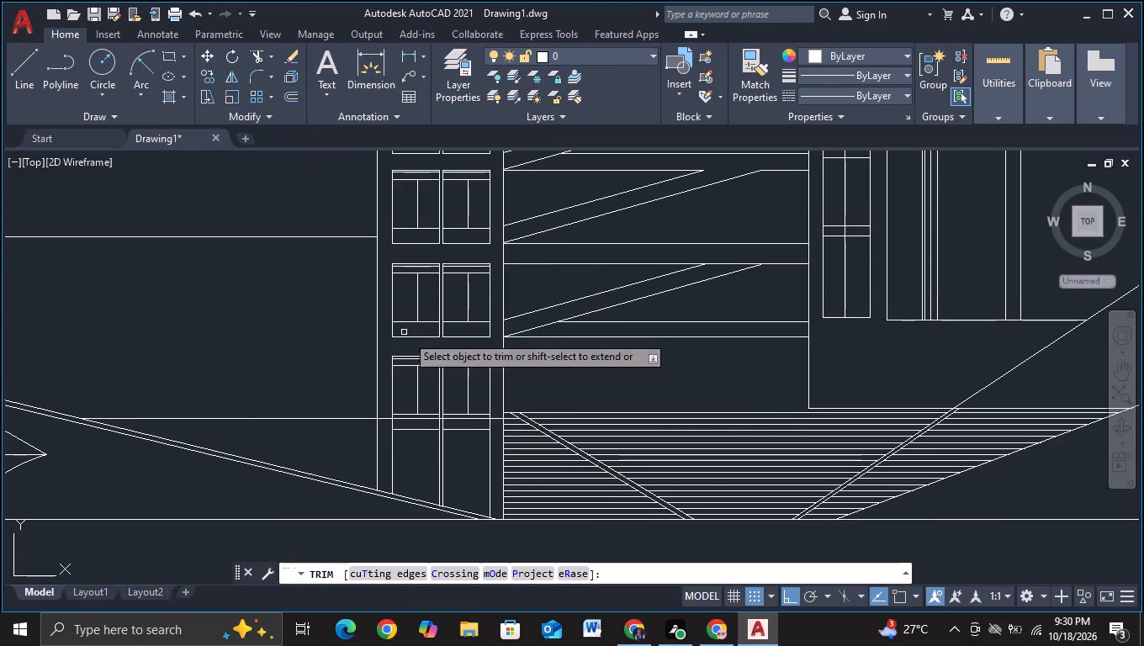
{"action": "left_click", "coordinate": [498, 421]}
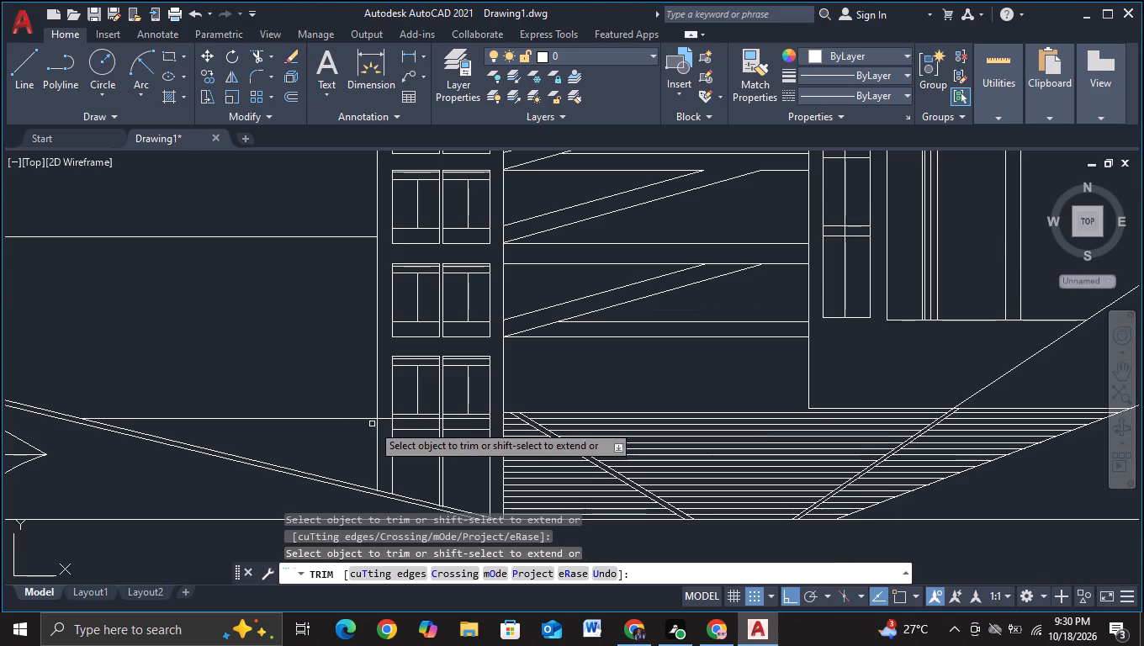
{"action": "scroll", "coordinate": [383, 423], "scroll_direction": "up", "scroll_amount": 2}
{"action": "left_click", "coordinate": [373, 416]}
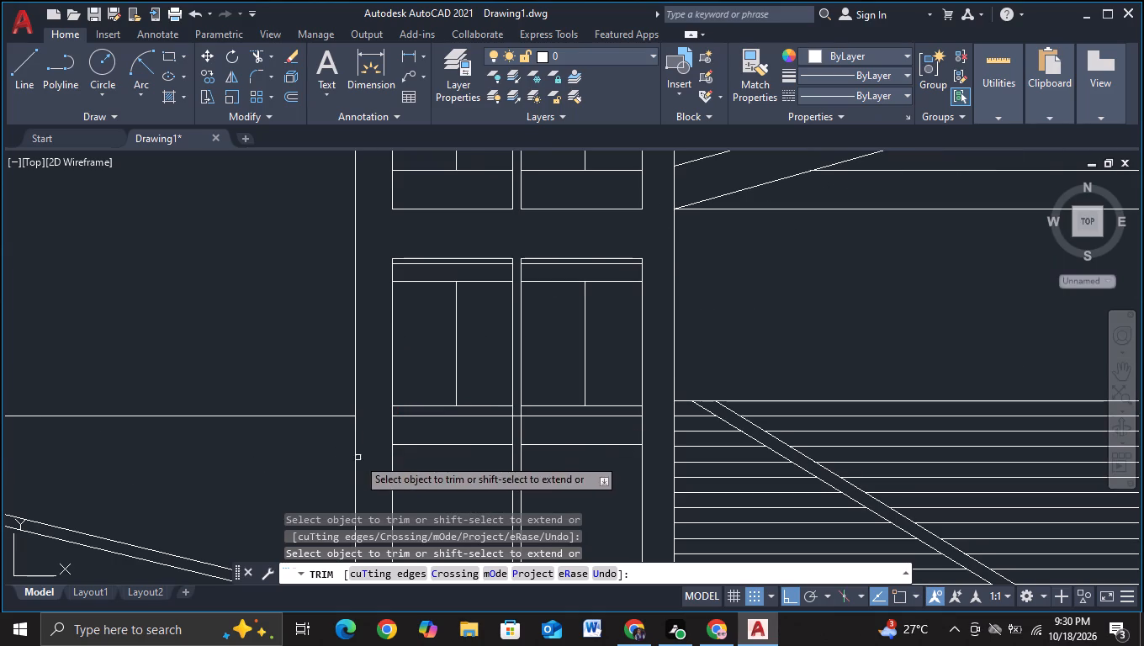
{"action": "scroll", "coordinate": [357, 458], "scroll_direction": "down", "scroll_amount": 2}
{"action": "left_click", "coordinate": [321, 442]}
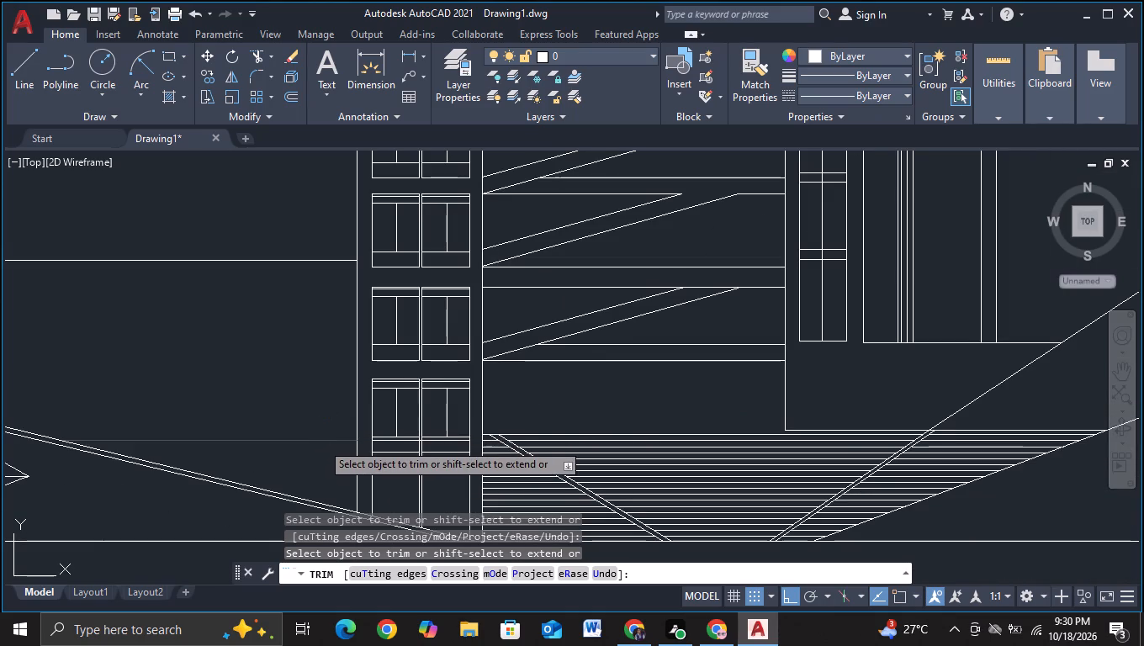
With object snap on and ortho off, draw a horizontal line about 74 units long from the column's edge at the stepped base's top line to the ramp.
{"action": "left_click", "coordinate": [19, 77]}
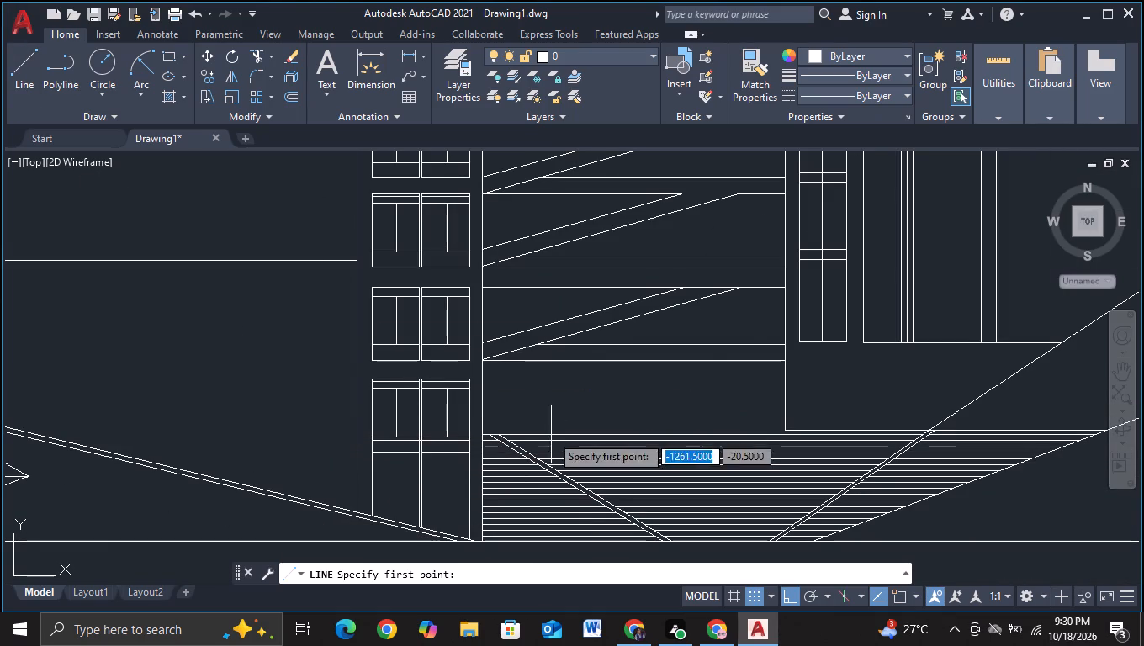
{"action": "key", "text": "F3"}
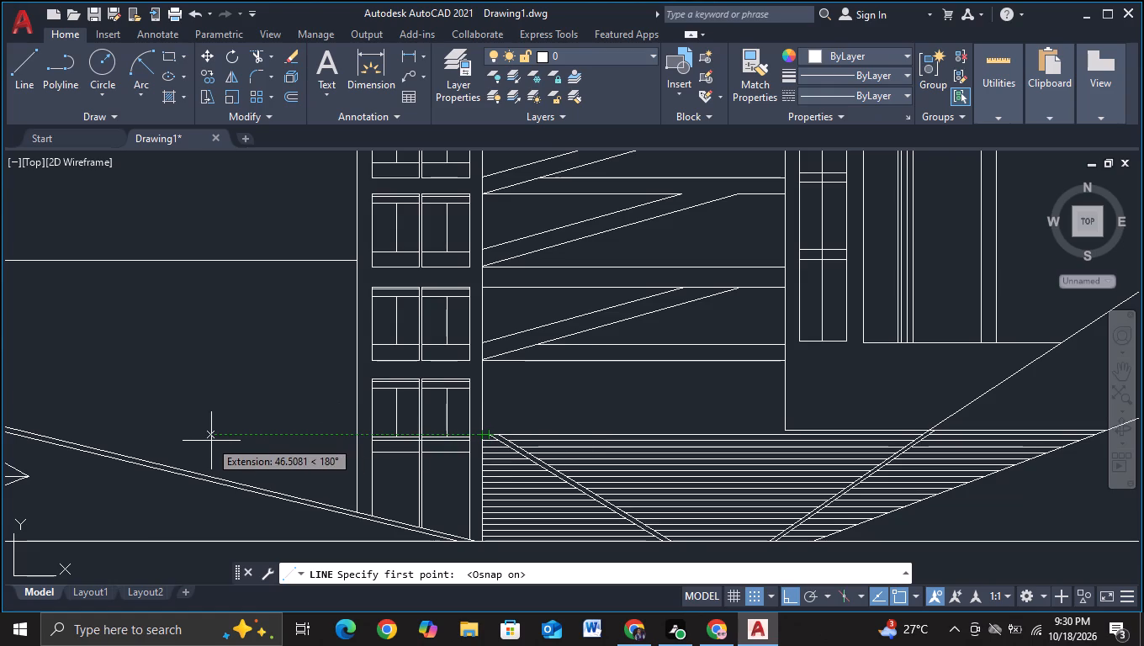
{"action": "key", "text": "F8"}
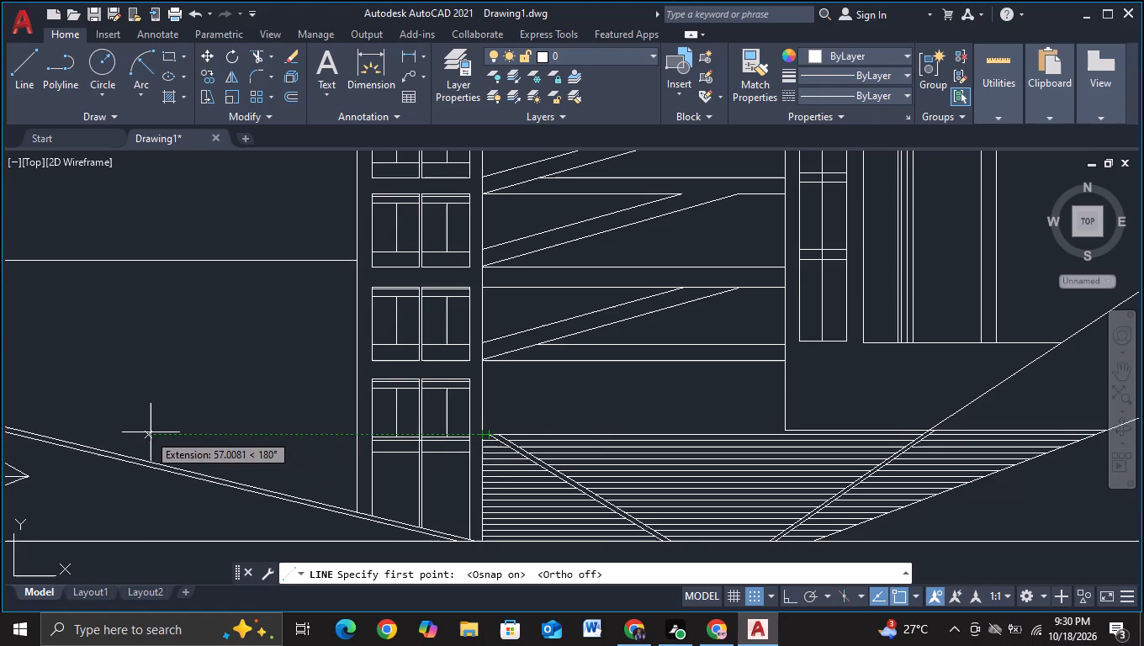
{"action": "key", "text": "Escape"}
{"action": "left_click", "coordinate": [26, 80]}
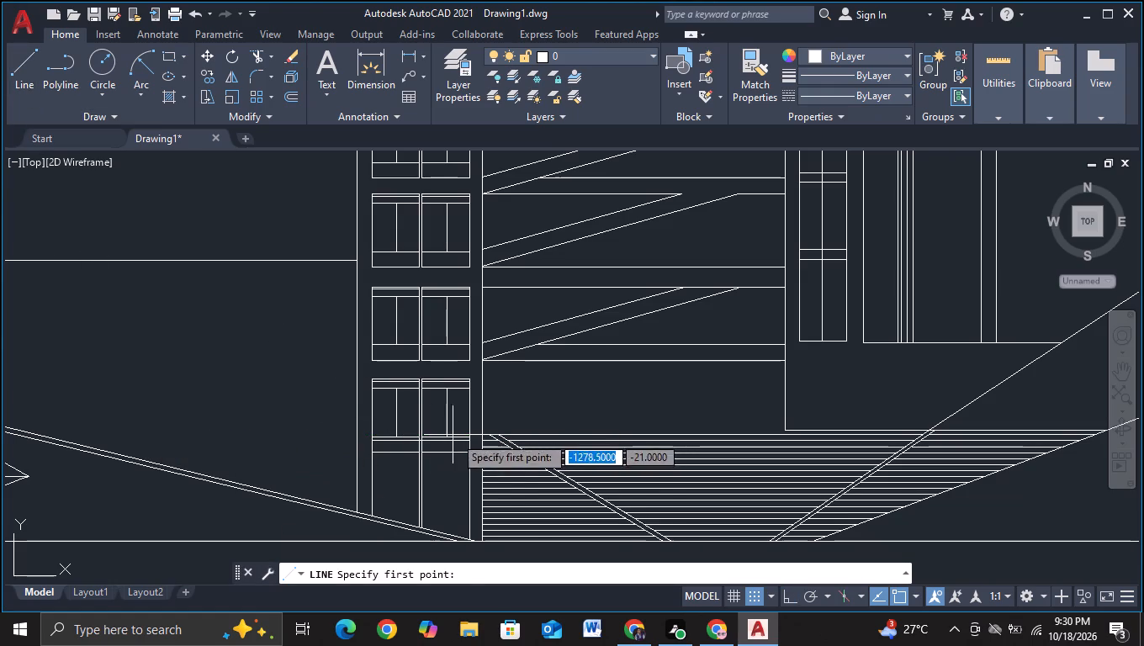
{"action": "left_click", "coordinate": [479, 435]}
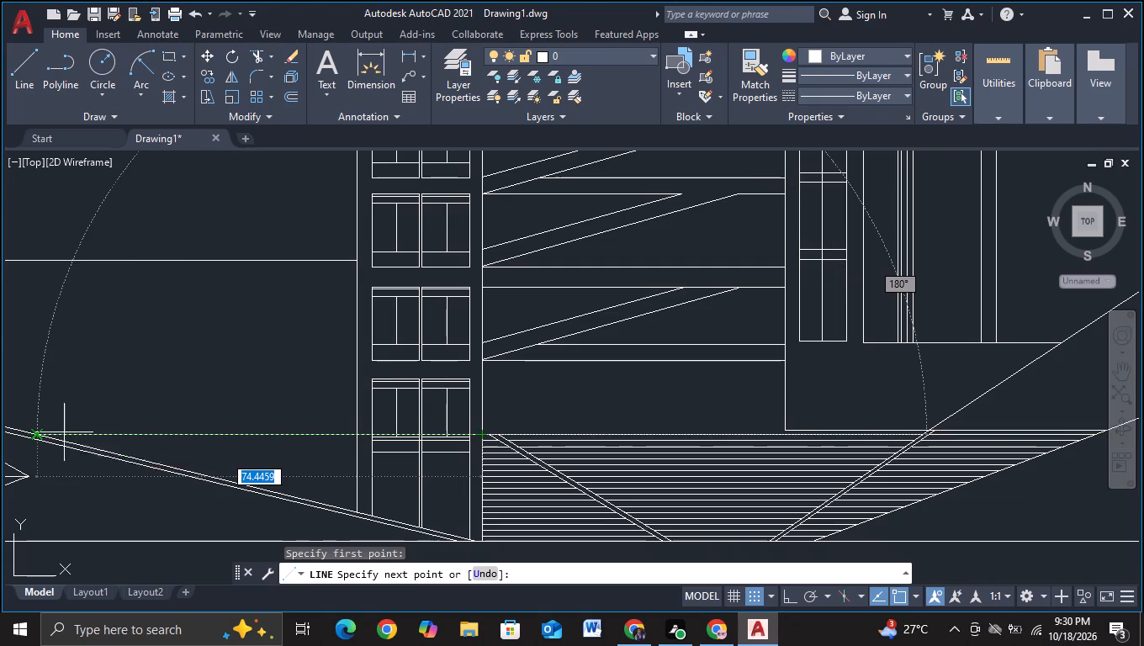
{"action": "left_click", "coordinate": [32, 432]}
{"action": "key", "text": "Escape"}
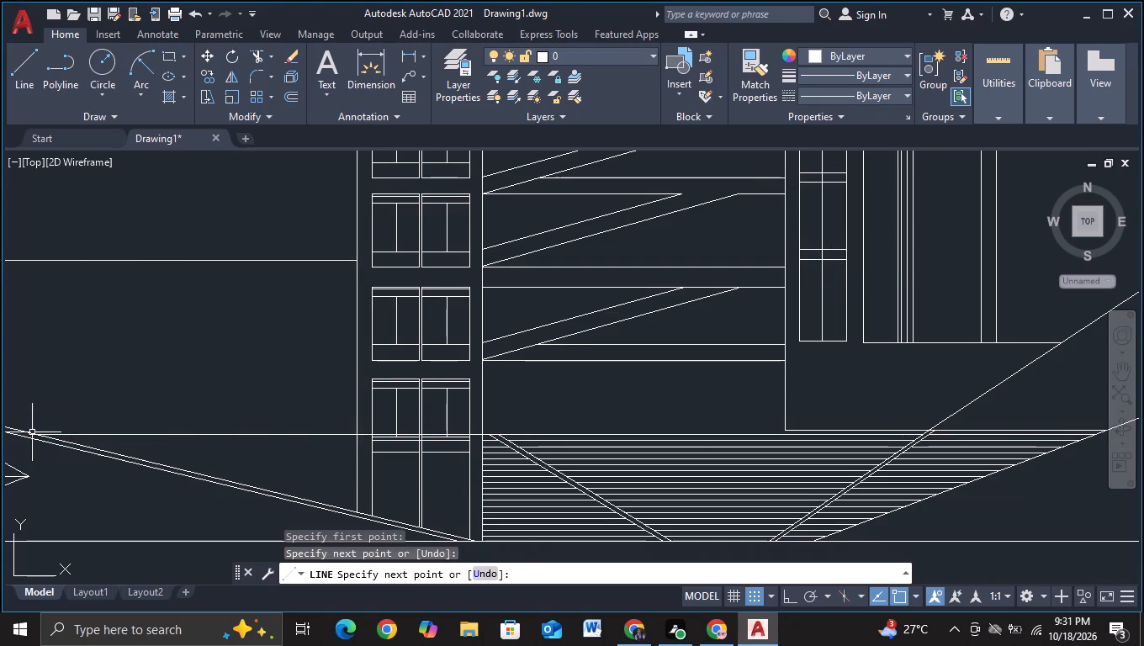
Trim the sill lines, side edges and mullion ends of the column's two ground-floor windows directly below the horizontal base line.
{"action": "left_click", "coordinate": [262, 56]}
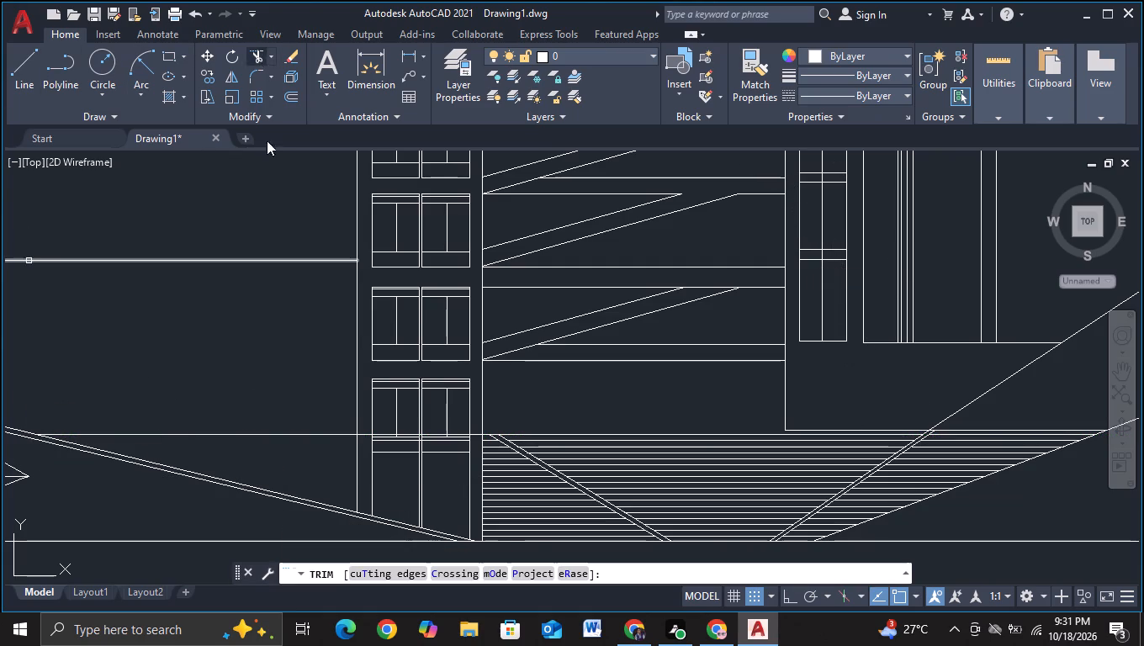
{"action": "scroll", "coordinate": [364, 447], "scroll_direction": "up", "scroll_amount": 2}
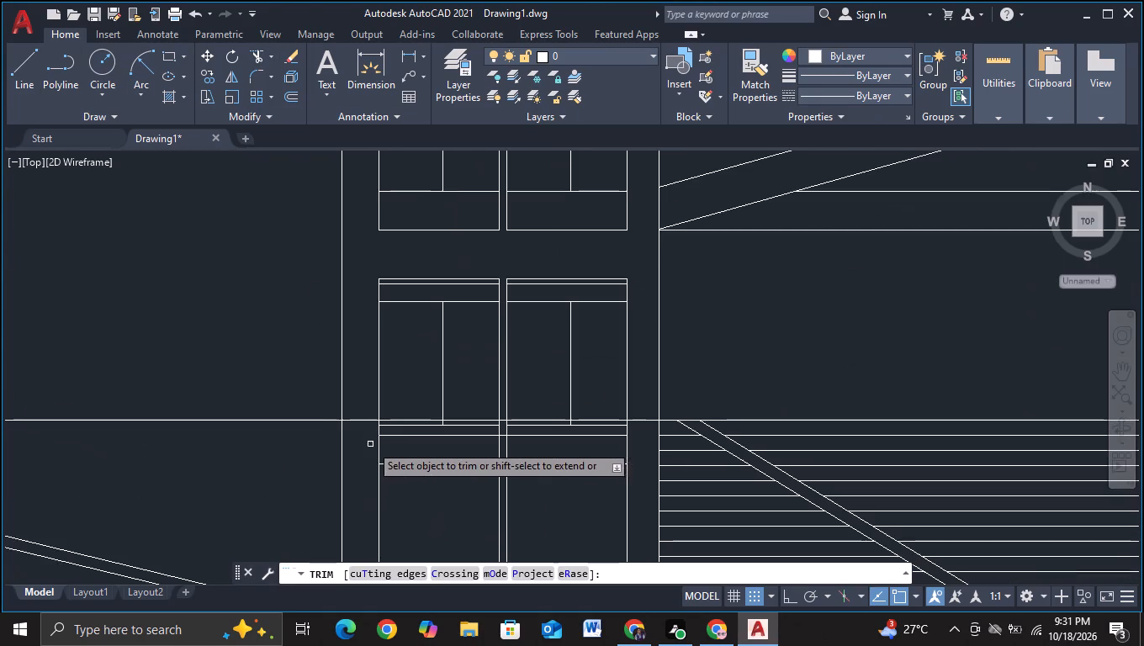
{"action": "left_click", "coordinate": [443, 425]}
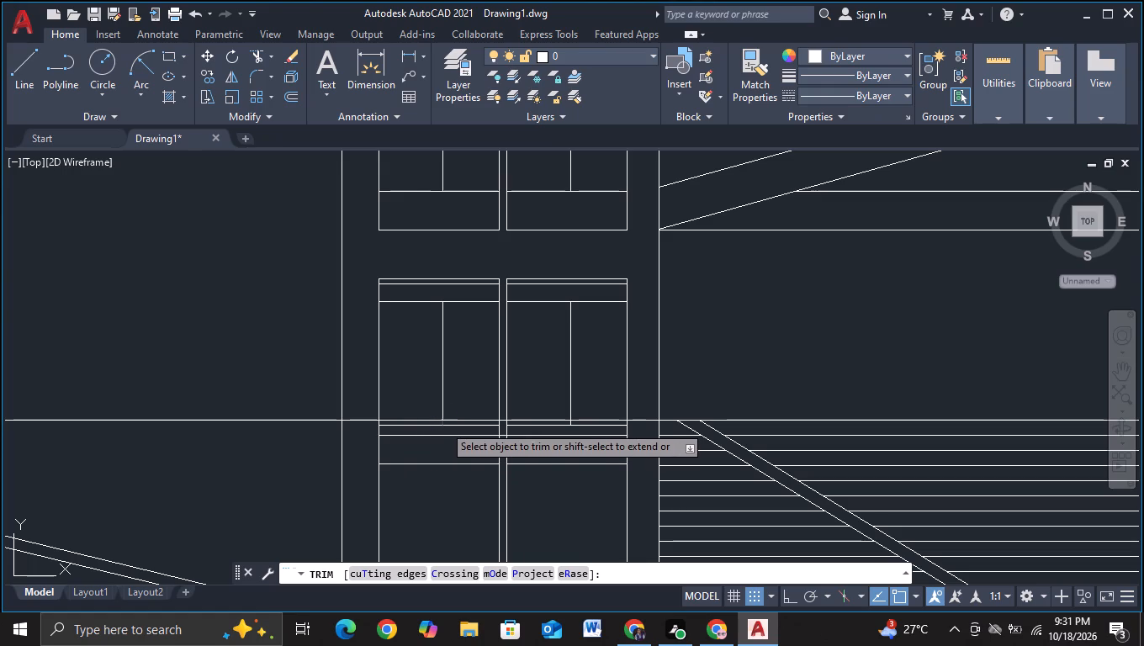
{"action": "left_click_drag", "start_coordinate": [303, 443], "coordinate": [352, 439]}
{"action": "left_click", "coordinate": [377, 426]}
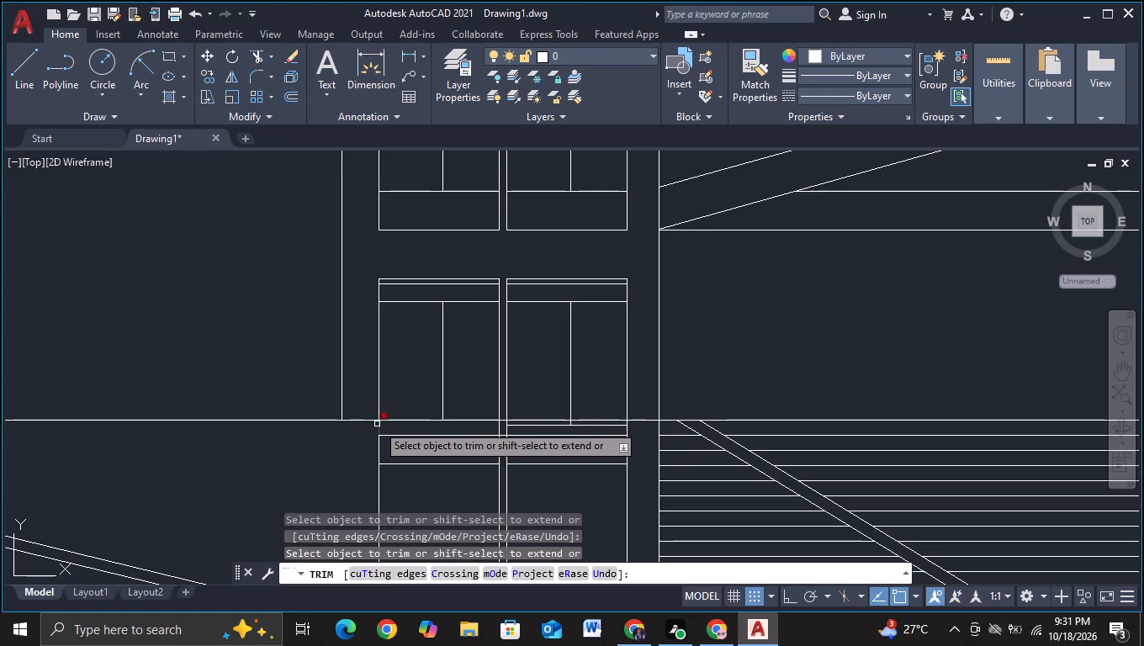
{"action": "left_click", "coordinate": [377, 424]}
{"action": "left_click_drag", "start_coordinate": [474, 431], "coordinate": [606, 442]}
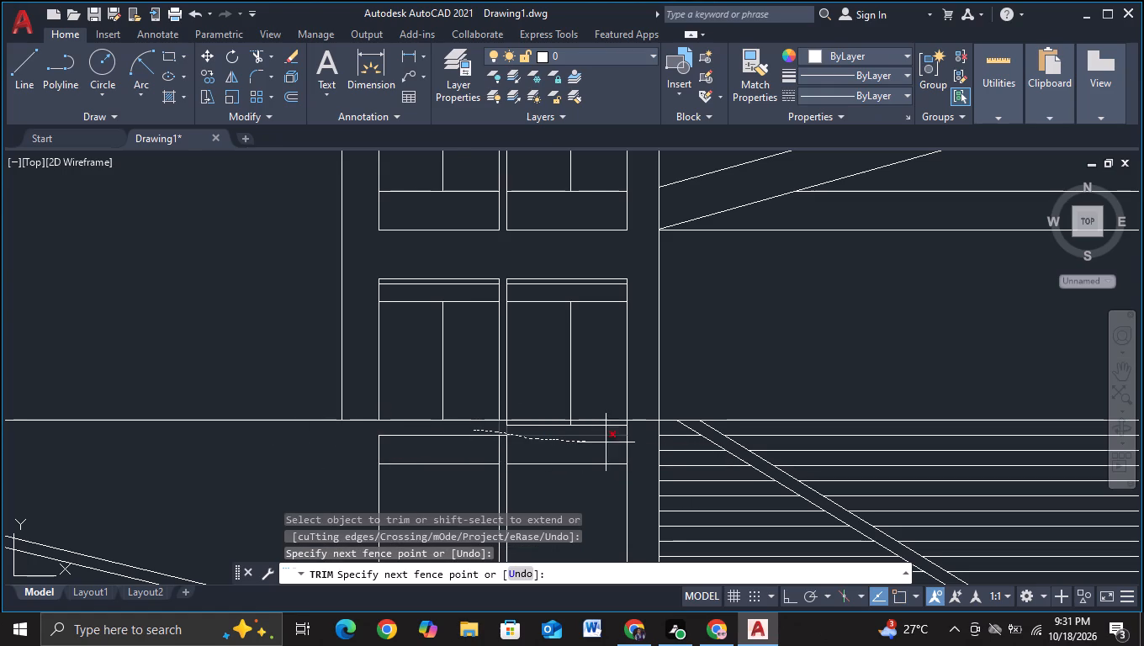
{"action": "left_click_drag", "start_coordinate": [606, 442], "coordinate": [553, 426]}
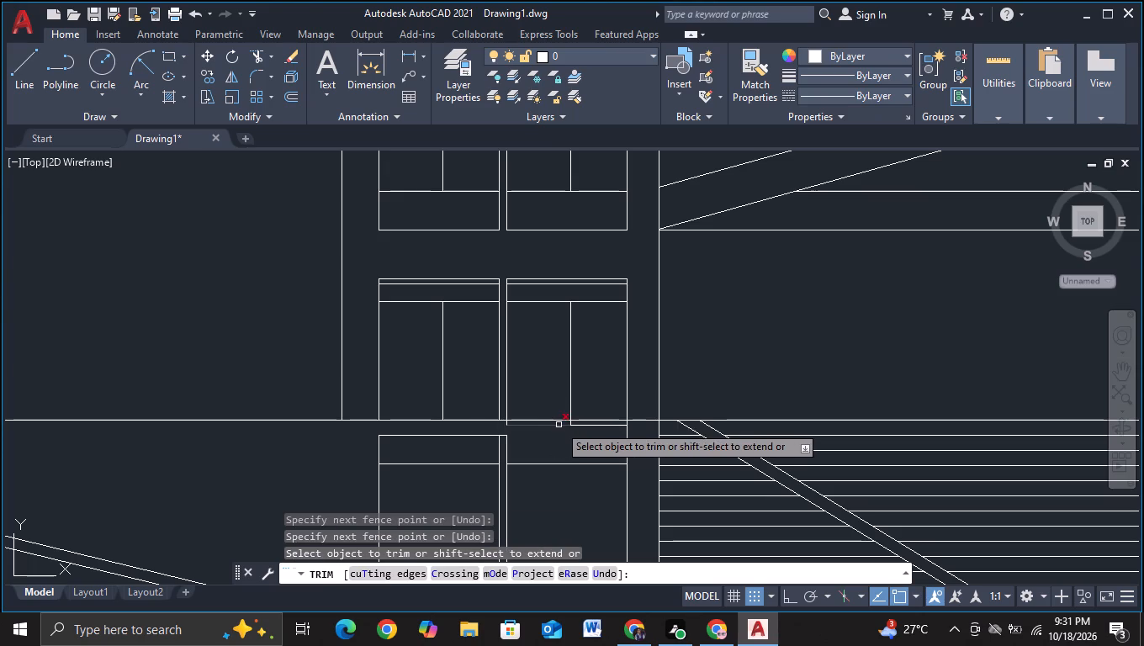
{"action": "left_click", "coordinate": [568, 424]}
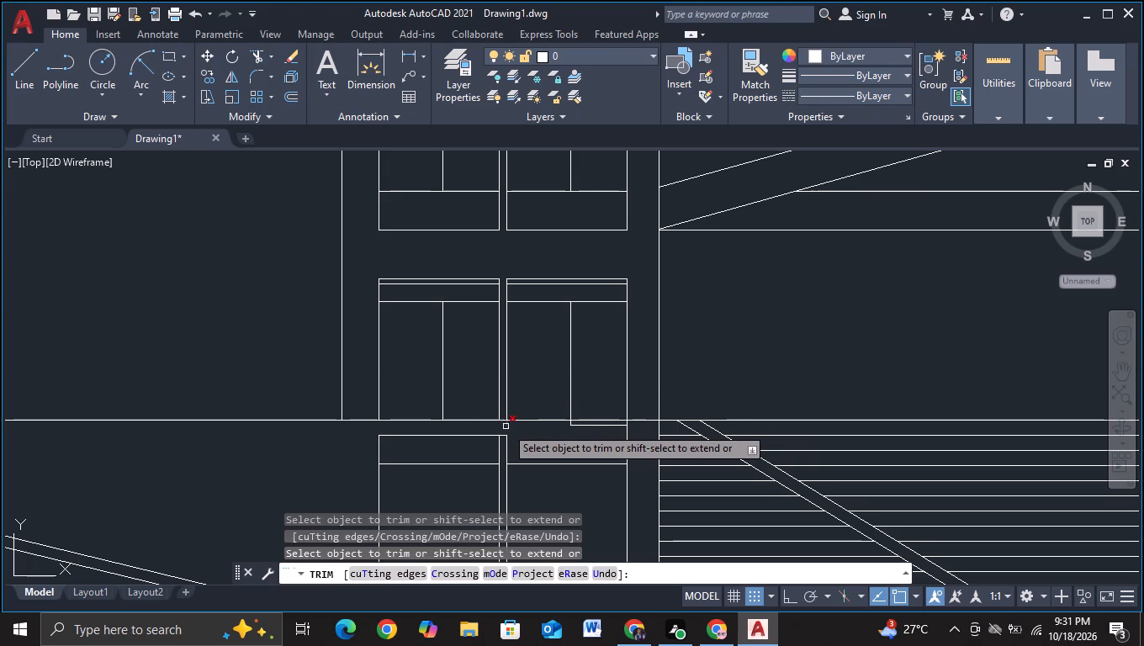
{"action": "left_click", "coordinate": [506, 426]}
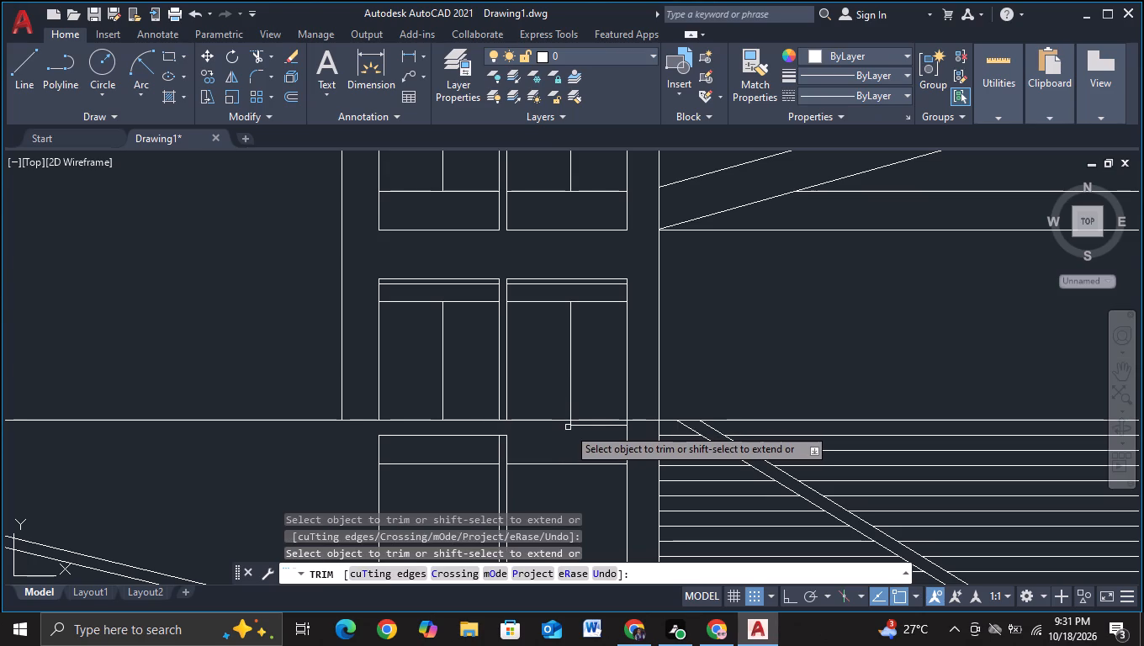
{"action": "left_click", "coordinate": [568, 427]}
{"action": "left_click", "coordinate": [569, 426]}
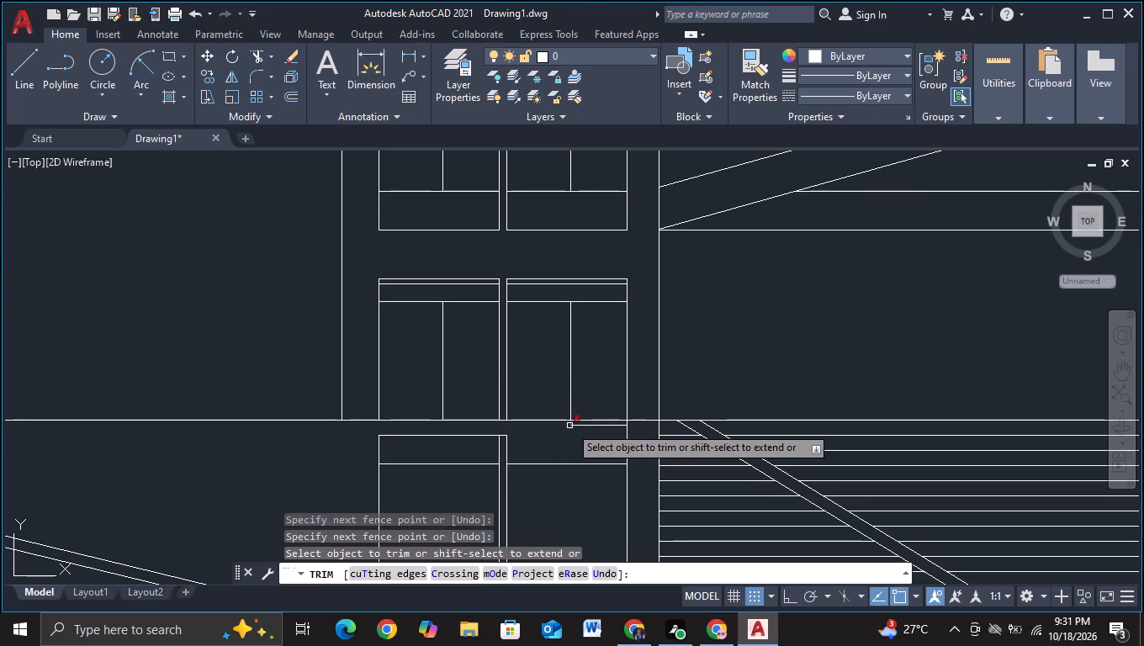
{"action": "left_click", "coordinate": [590, 426]}
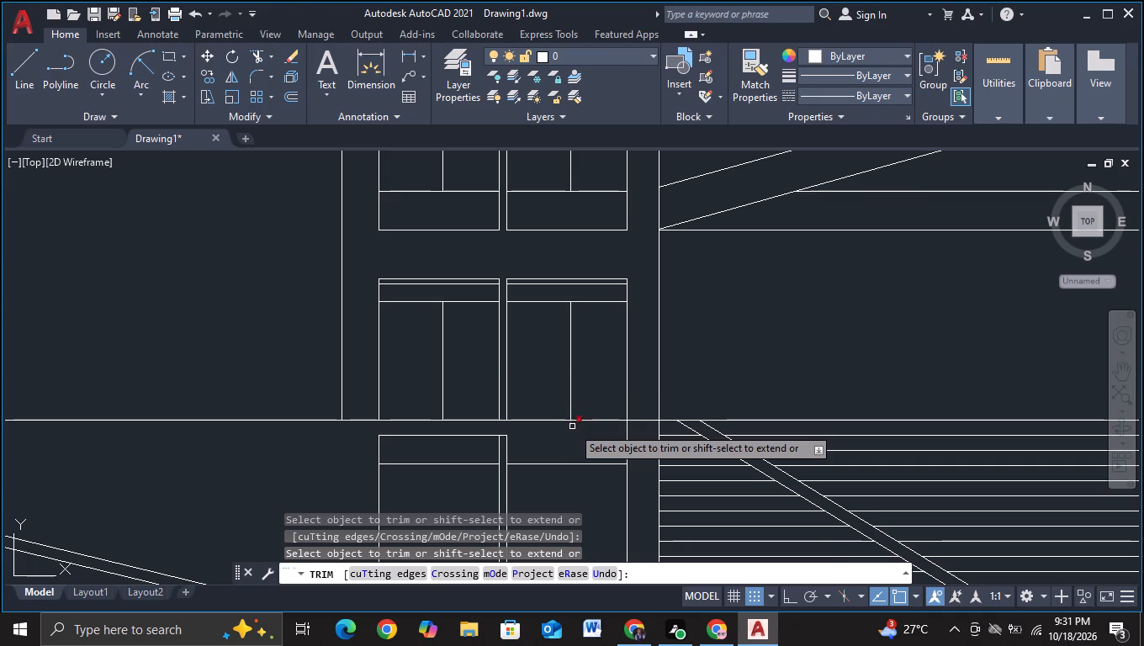
{"action": "left_click", "coordinate": [572, 426]}
Trim the remaining window lines between the base line and the ramp, plus the base line's short piece beside the column's stair-side edge.
{"action": "scroll", "coordinate": [558, 464], "scroll_direction": "down", "scroll_amount": 1}
{"action": "middle_click_drag", "start_coordinate": [557, 475], "coordinate": [568, 407]}
{"action": "left_click_drag", "start_coordinate": [432, 428], "coordinate": [511, 432]}
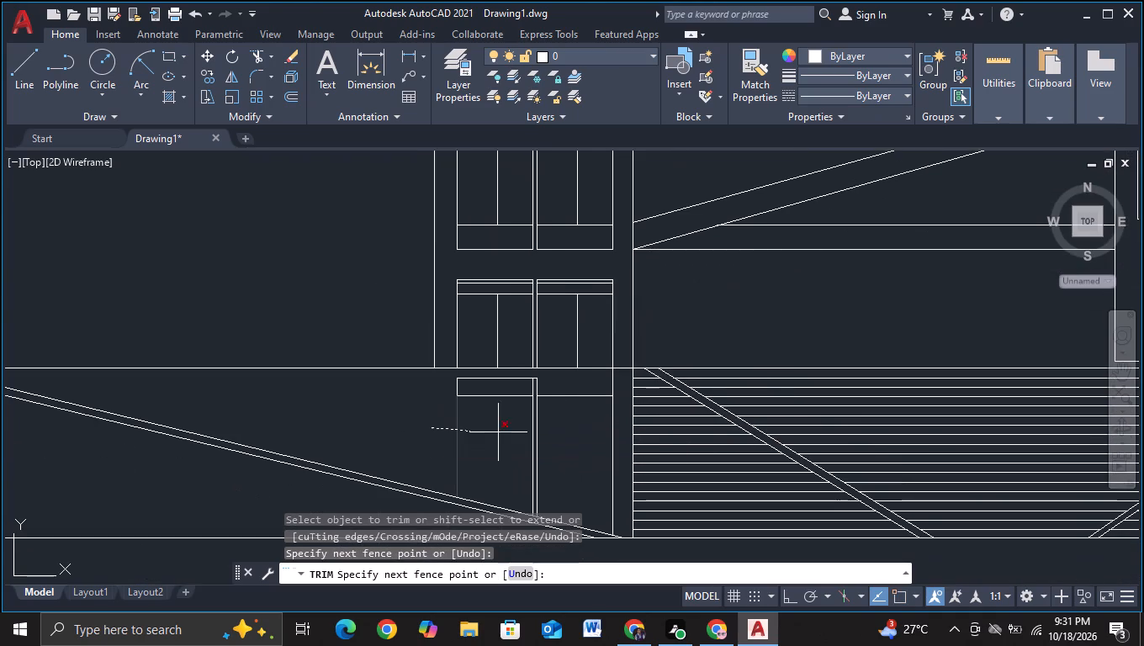
{"action": "left_click_drag", "start_coordinate": [511, 432], "coordinate": [486, 394]}
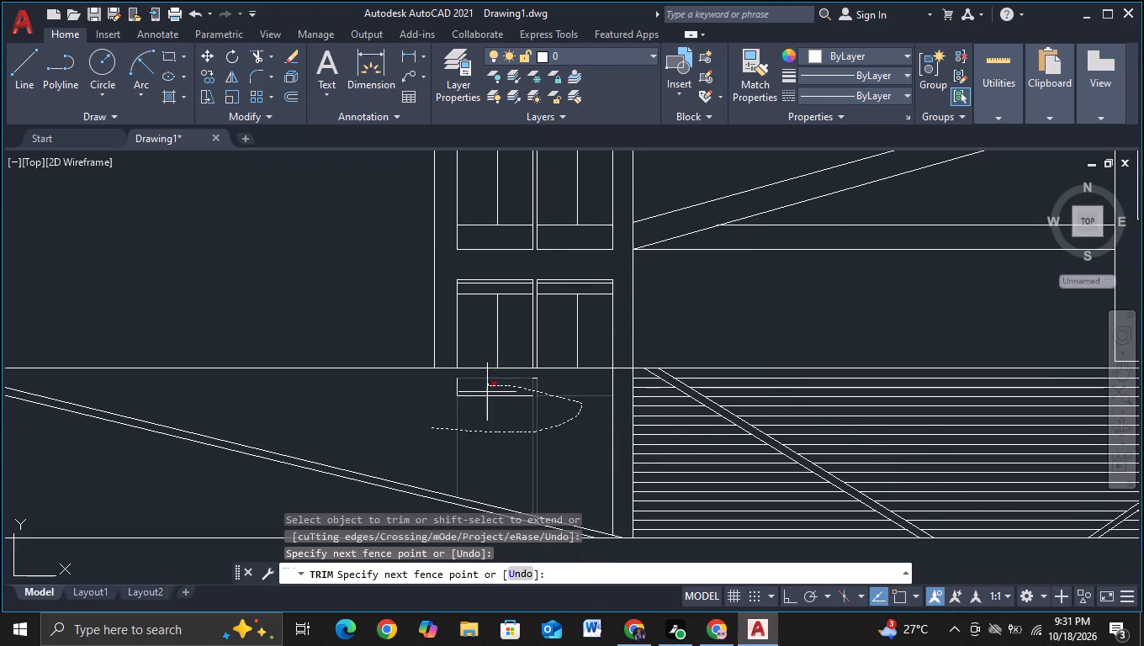
{"action": "left_click_drag", "start_coordinate": [486, 394], "coordinate": [493, 374]}
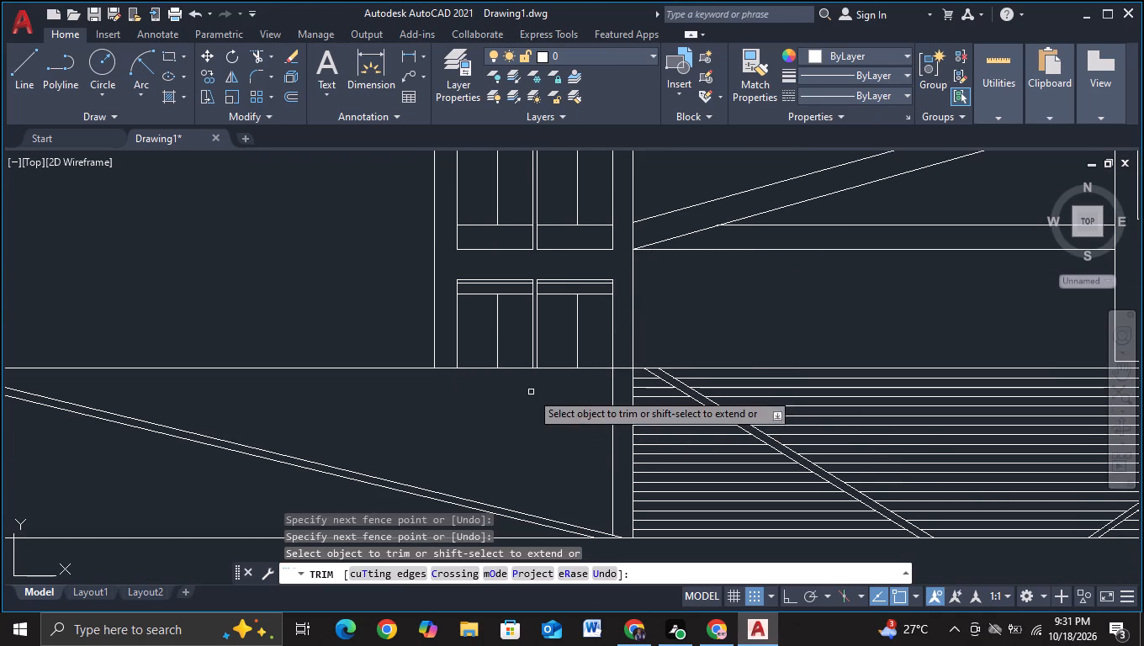
{"action": "left_click", "coordinate": [612, 426]}
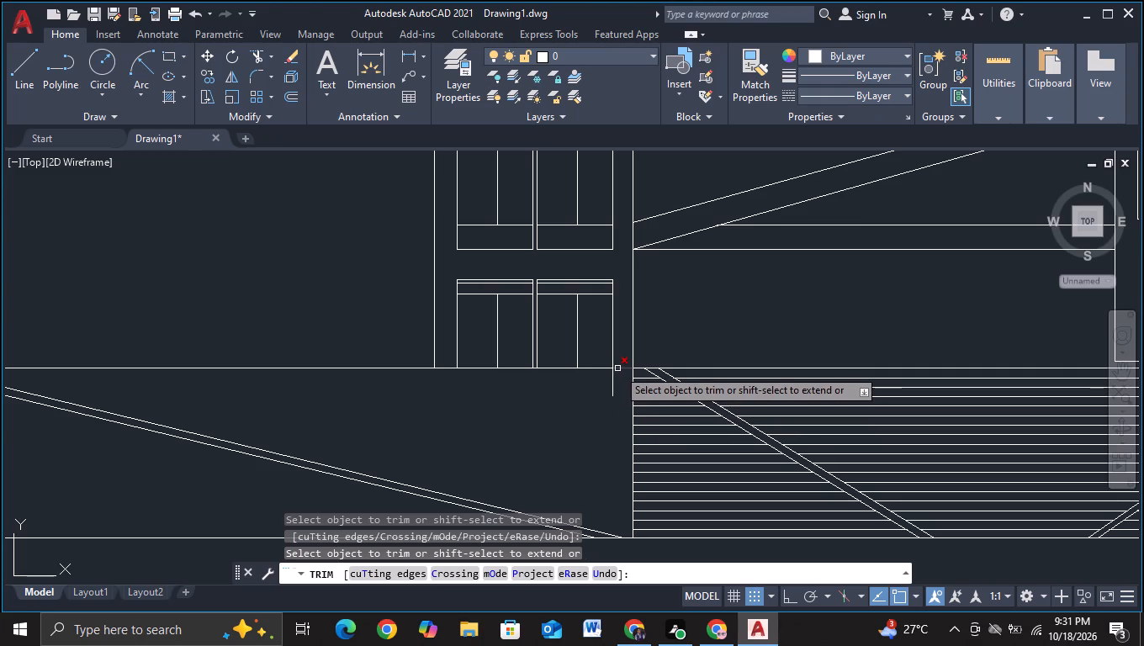
{"action": "left_click", "coordinate": [617, 368]}
{"action": "left_click", "coordinate": [613, 387]}
{"action": "scroll", "coordinate": [595, 418], "scroll_direction": "down", "scroll_amount": 1}
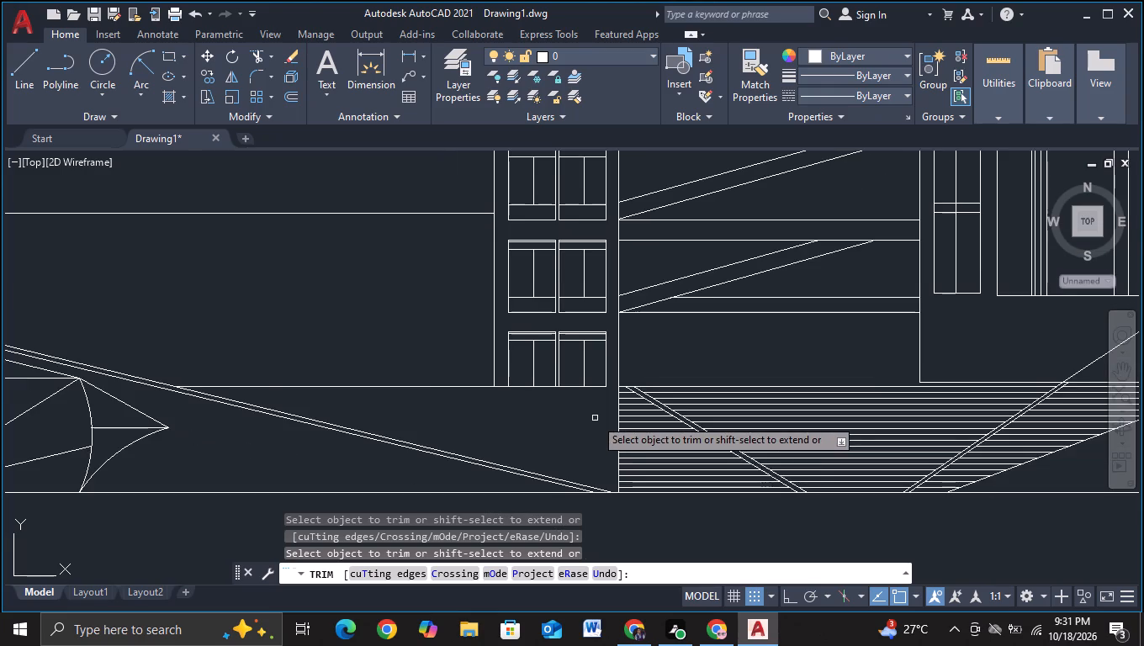
{"action": "middle_click_drag", "start_coordinate": [571, 452], "coordinate": [571, 421]}
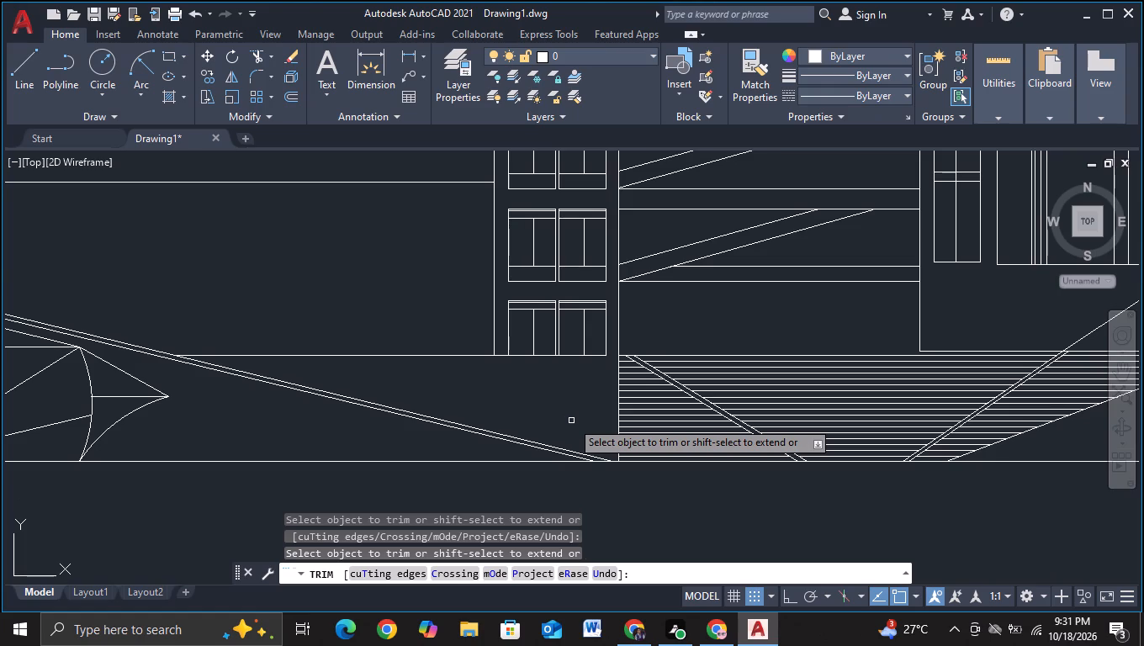
{"action": "scroll", "coordinate": [571, 421], "scroll_direction": "down", "scroll_amount": 2}
{"action": "middle_click_drag", "start_coordinate": [571, 409], "coordinate": [564, 429]}
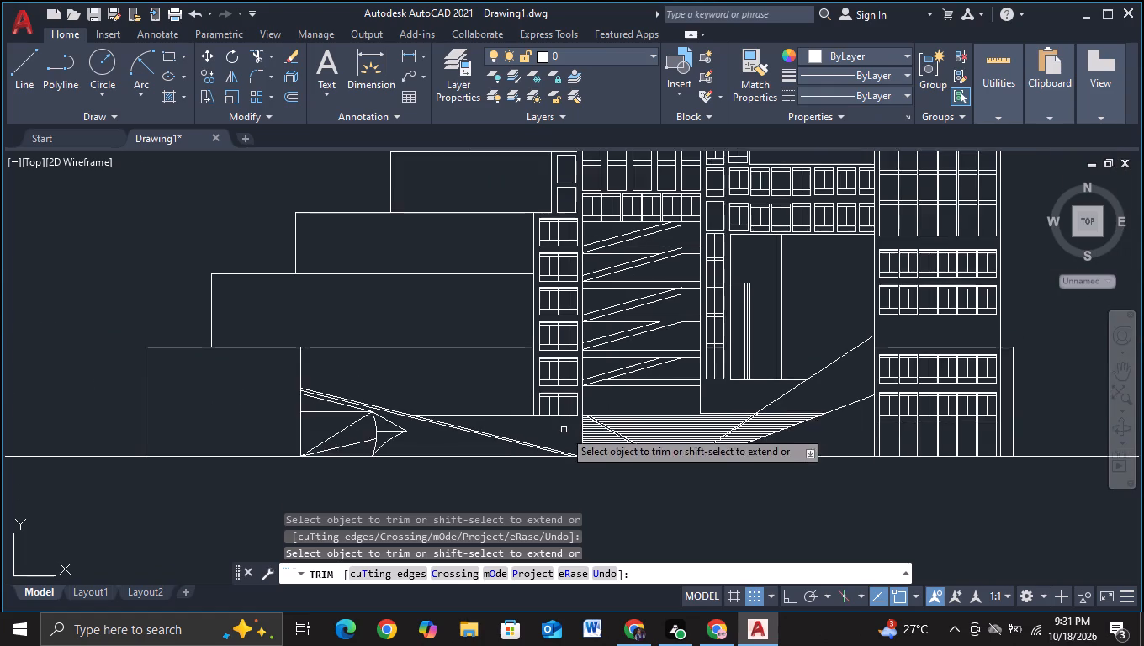
{"action": "scroll", "coordinate": [562, 426], "scroll_direction": "up", "scroll_amount": 3}
{"action": "key", "text": "Escape"}
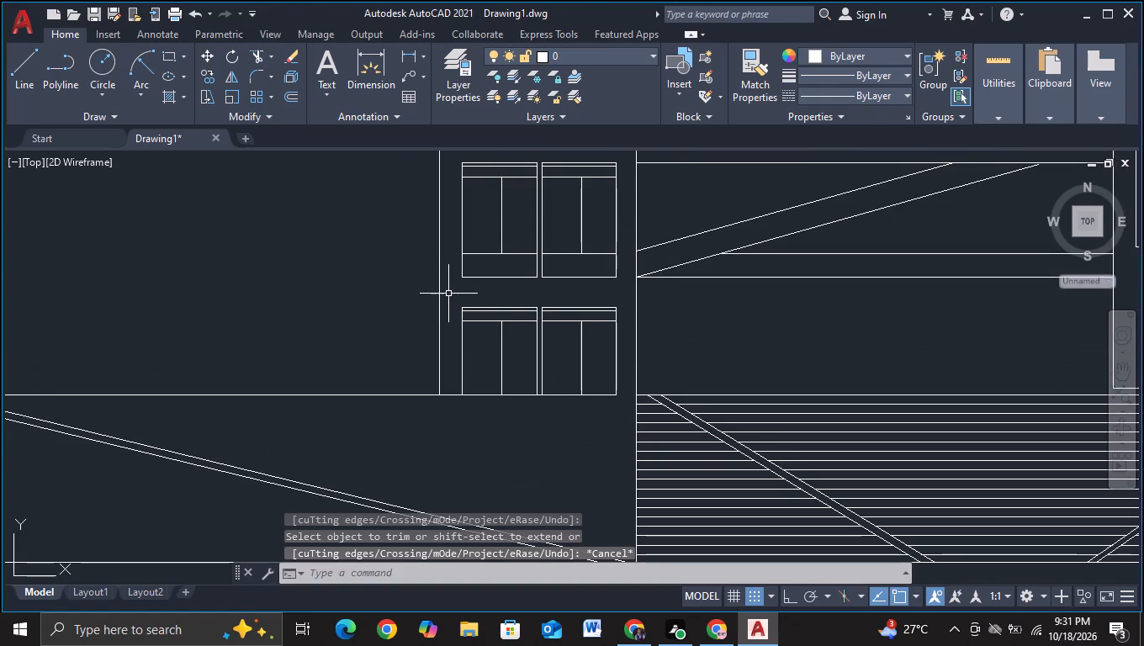
Trim away the head lines, transoms and centre mullions of both ground-floor windows, keeping only their side edges.
{"action": "scroll", "coordinate": [504, 319], "scroll_direction": "up", "scroll_amount": 2}
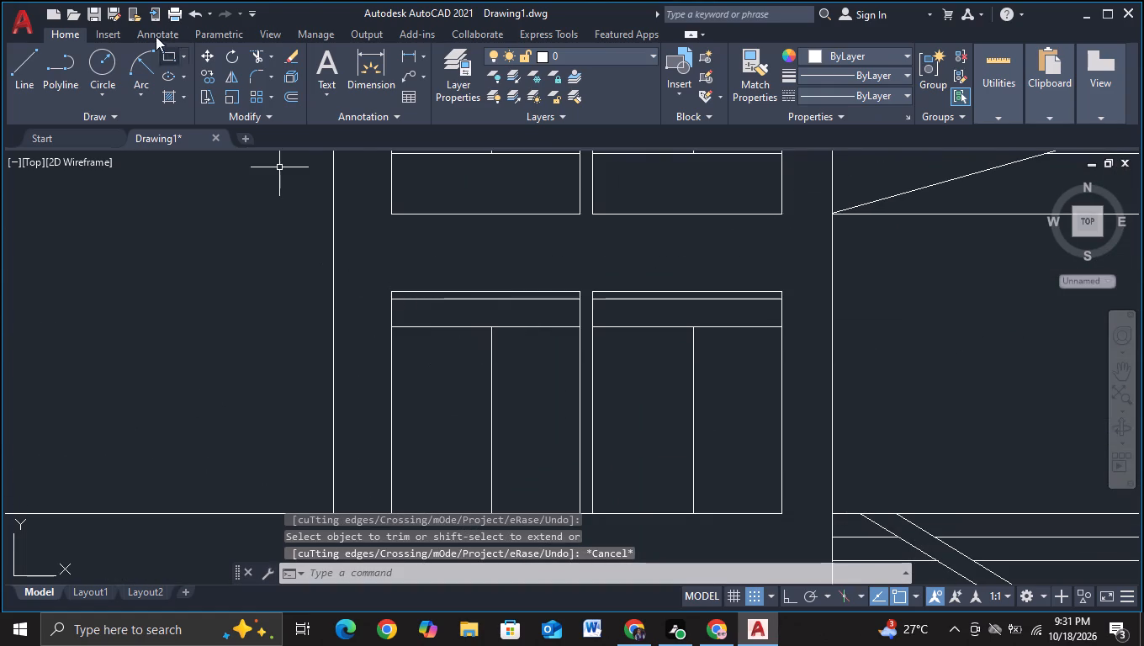
{"action": "left_click", "coordinate": [258, 55]}
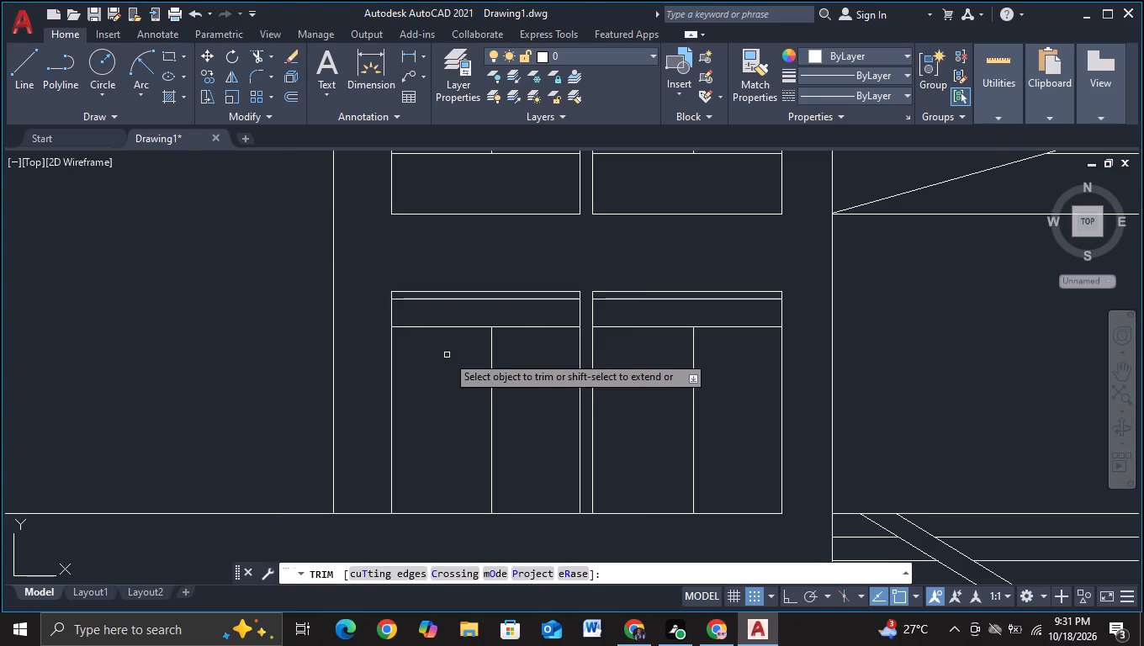
{"action": "left_click_drag", "start_coordinate": [449, 362], "coordinate": [463, 274]}
{"action": "left_click_drag", "start_coordinate": [477, 393], "coordinate": [537, 265]}
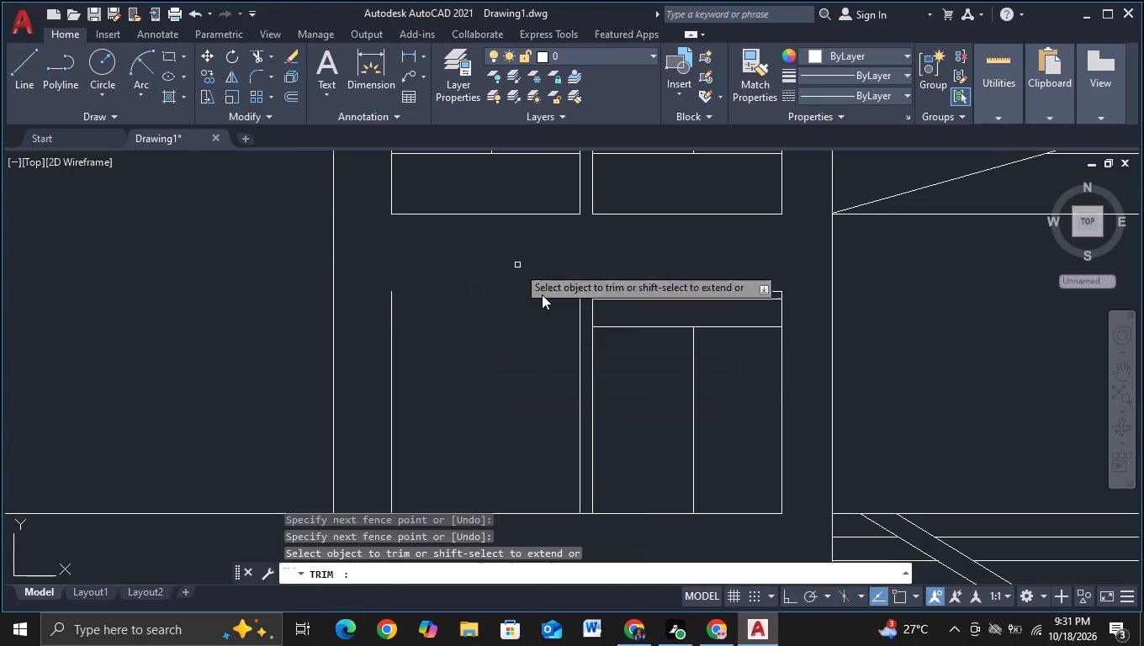
{"action": "left_click_drag", "start_coordinate": [636, 368], "coordinate": [674, 394]}
{"action": "key", "text": "Escape"}
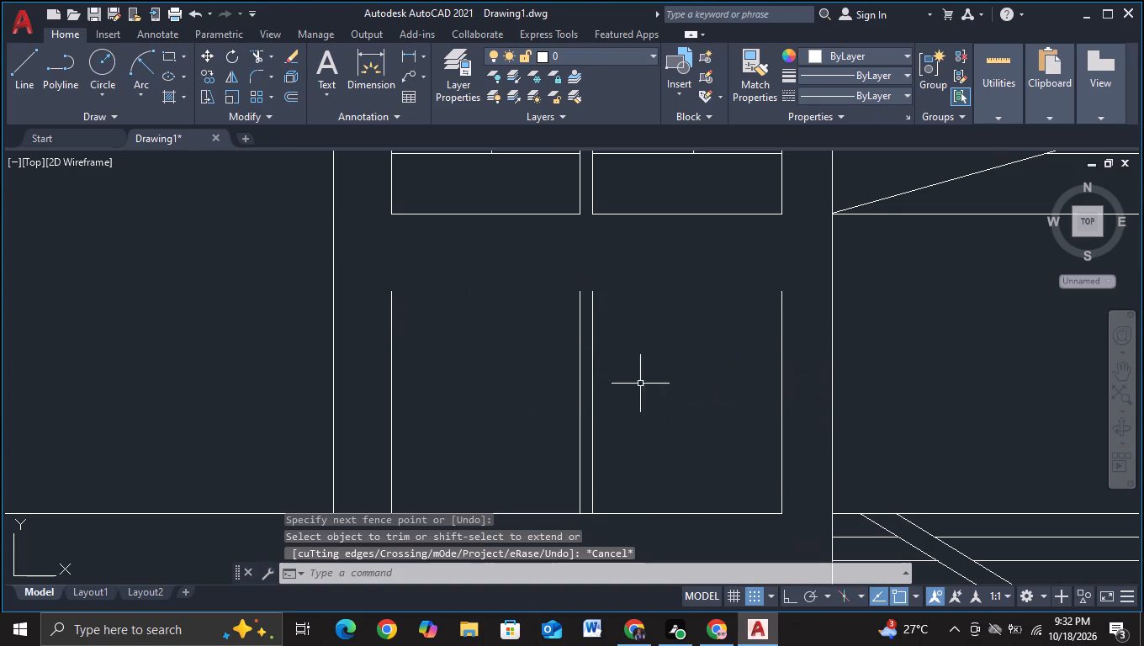
Draw vertical lines joining both side edges of the left ground-floor window up to the bottom corners of the window above.
{"action": "left_click", "coordinate": [27, 77]}
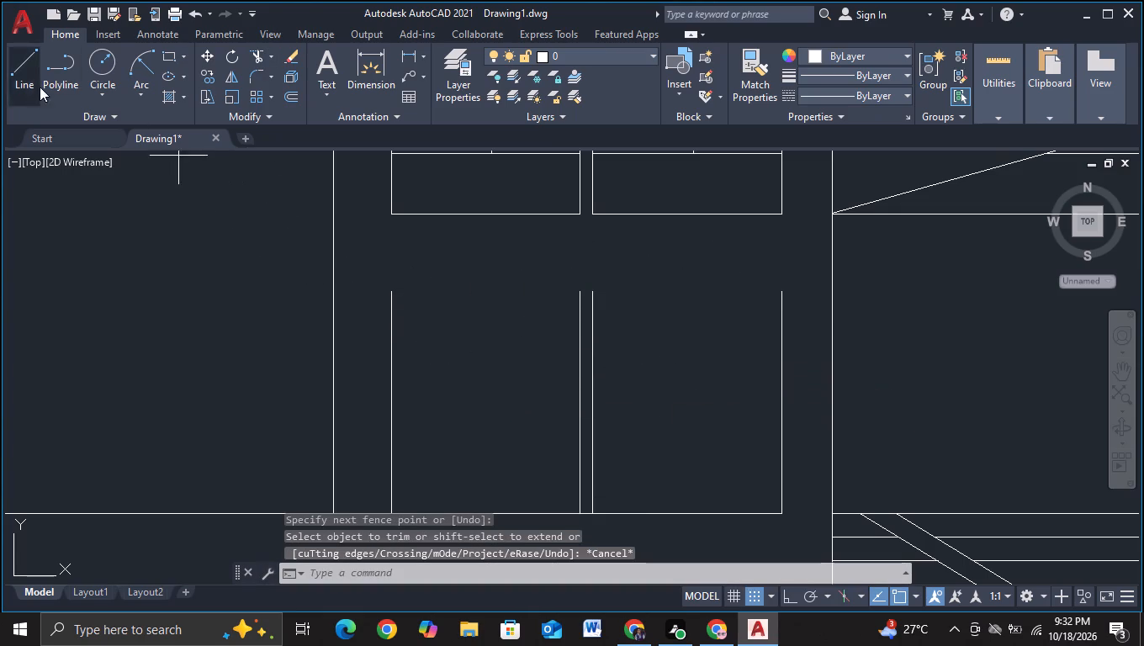
{"action": "left_click_drag", "start_coordinate": [388, 295], "coordinate": [388, 281]}
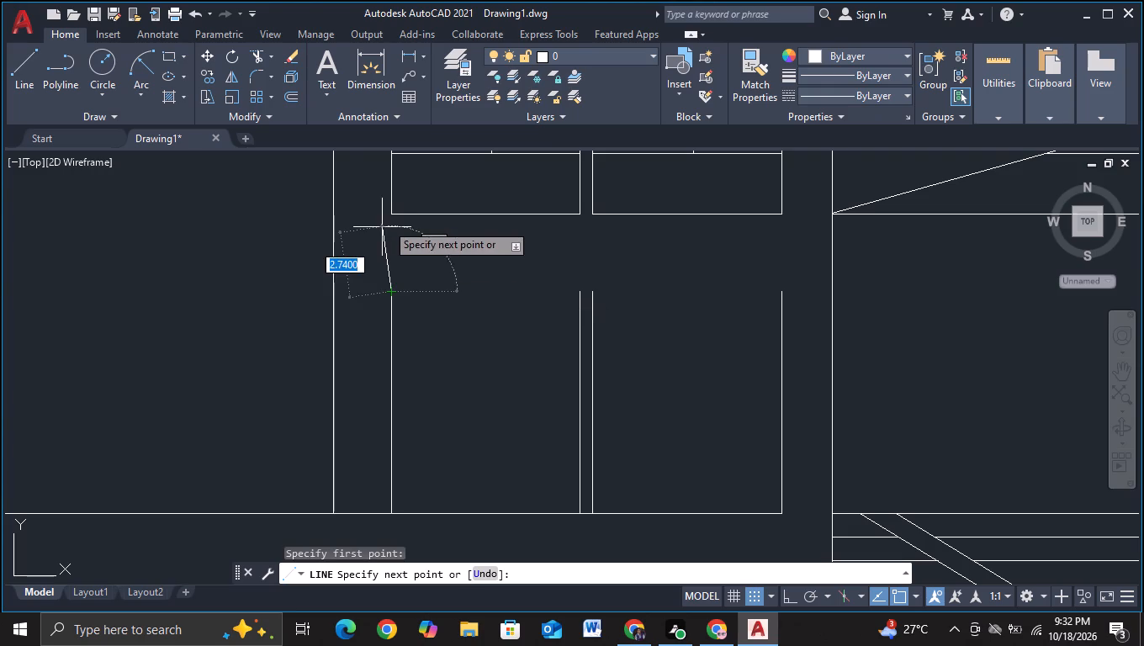
{"action": "left_click", "coordinate": [395, 214]}
{"action": "key", "text": "Escape"}
{"action": "left_click", "coordinate": [39, 97]}
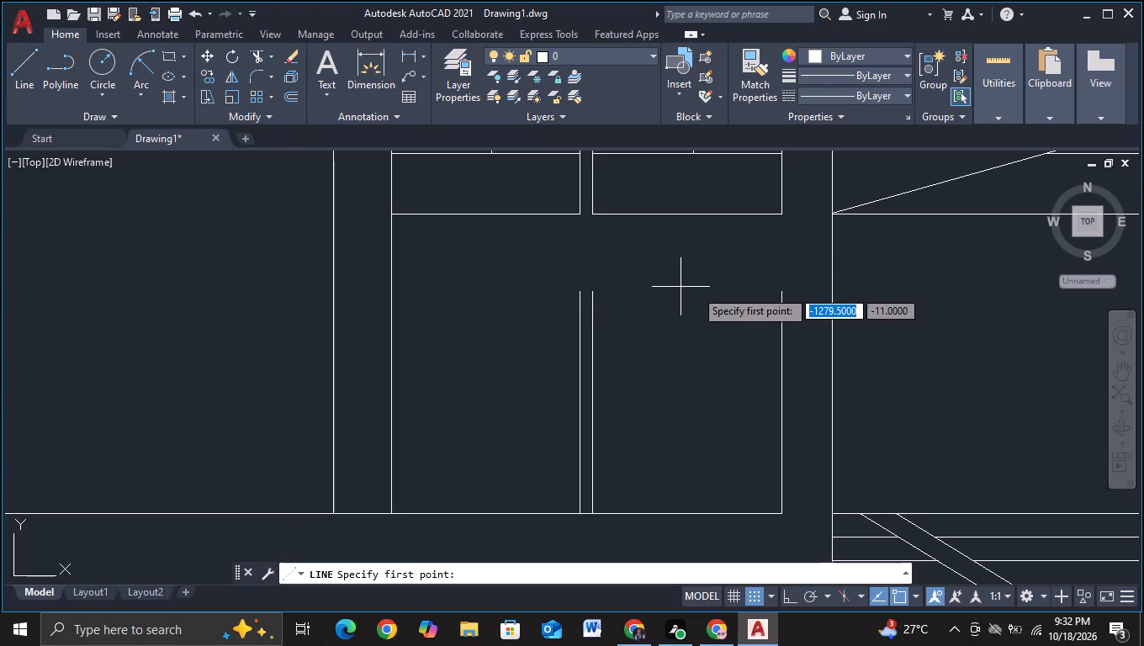
{"action": "left_click", "coordinate": [580, 294]}
{"action": "left_click", "coordinate": [576, 213]}
{"action": "key", "text": "Escape"}
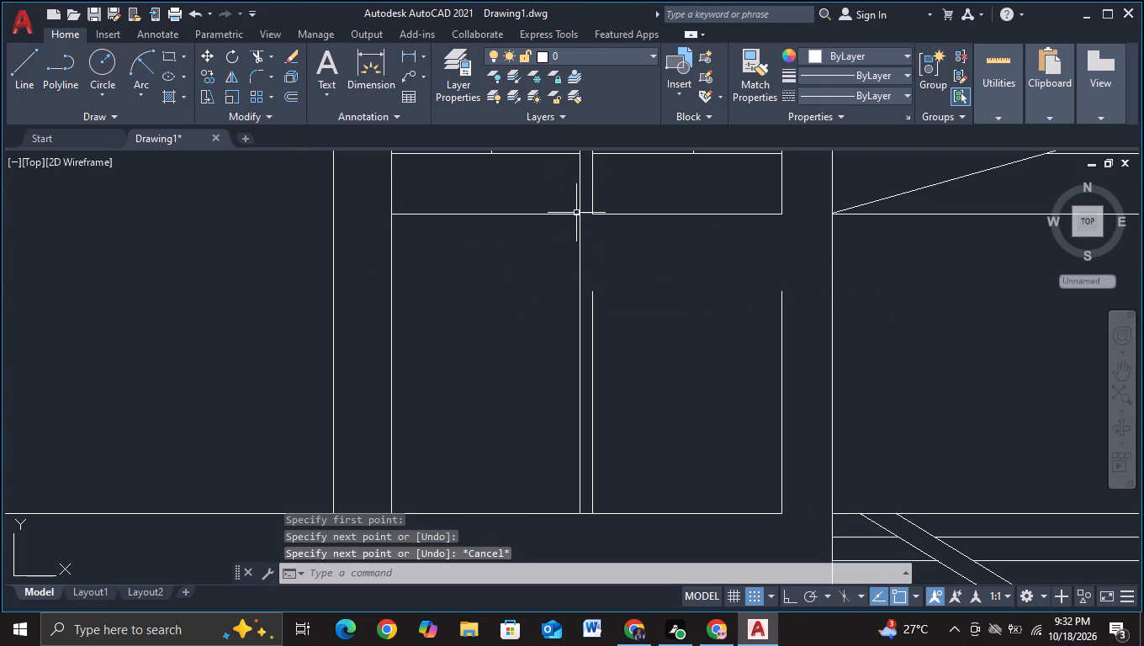
Draw vertical lines joining both side edges of the right ground-floor window up to the bottom corners of the window above.
{"action": "left_click", "coordinate": [12, 88]}
{"action": "left_click", "coordinate": [597, 297]}
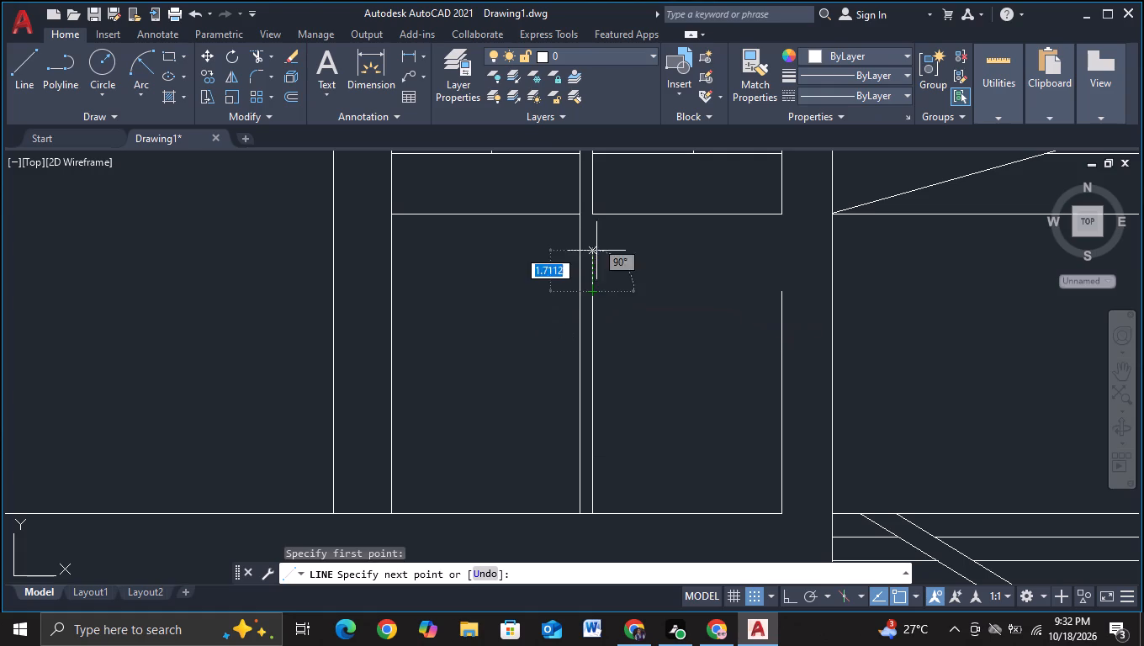
{"action": "left_click", "coordinate": [592, 214]}
{"action": "key", "text": "Escape"}
{"action": "left_click", "coordinate": [33, 95]}
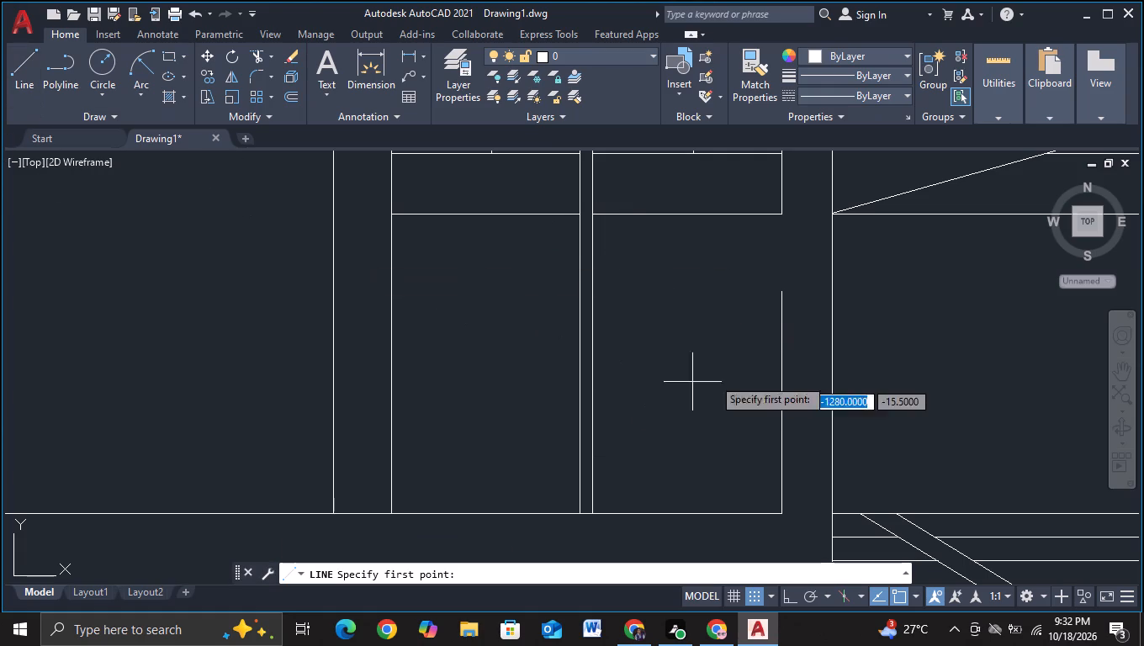
{"action": "left_click", "coordinate": [780, 286]}
{"action": "left_click", "coordinate": [769, 204]}
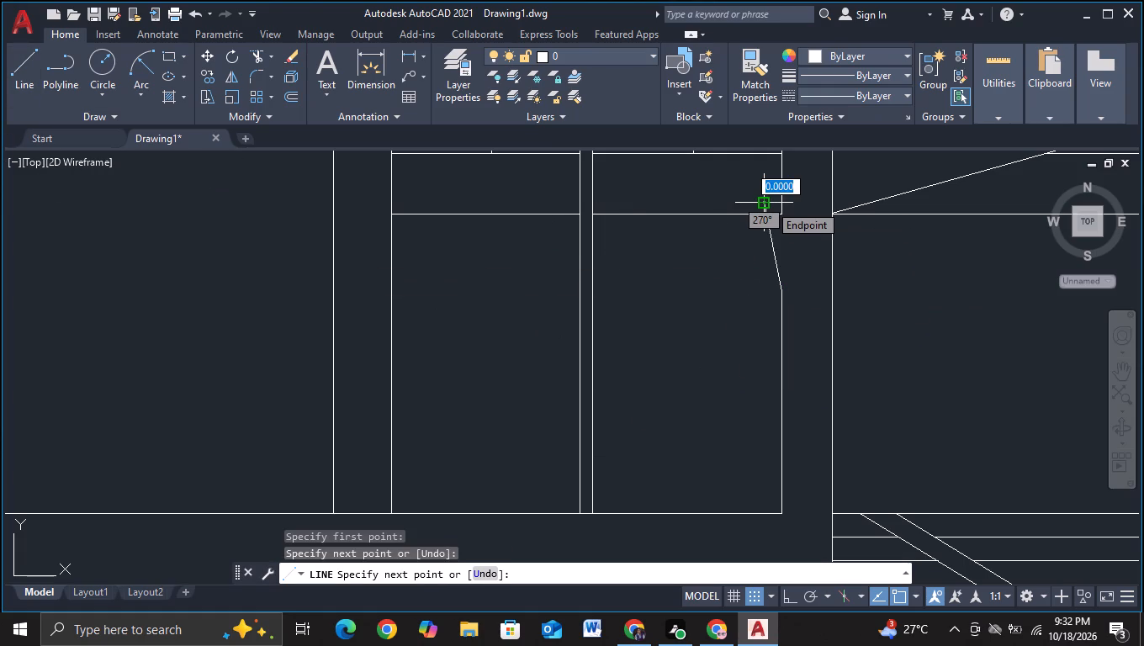
{"action": "key", "text": "ctrl+z"}
{"action": "left_click", "coordinate": [785, 214], "text": "ctrl"}
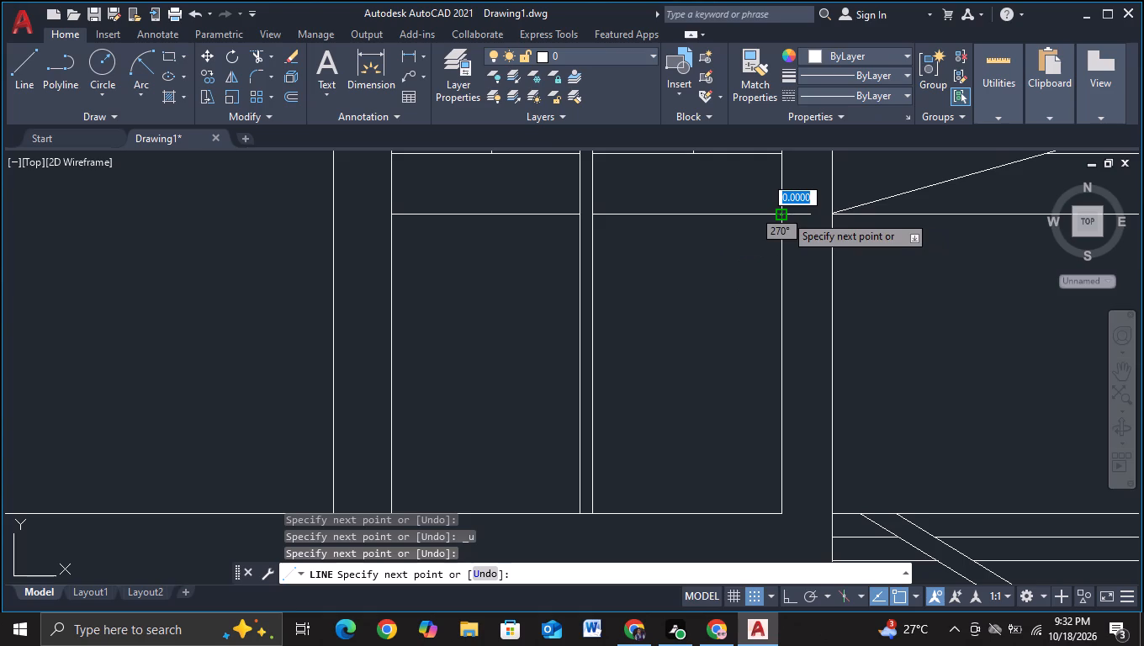
{"action": "key", "text": "Escape"}
Draw a short horizontal line closing the base line's gap between the column's stair-side edge and the right window's bottom corner.
{"action": "scroll", "coordinate": [771, 251], "scroll_direction": "down", "scroll_amount": 2}
{"action": "middle_click_drag", "start_coordinate": [717, 427], "coordinate": [717, 426]}
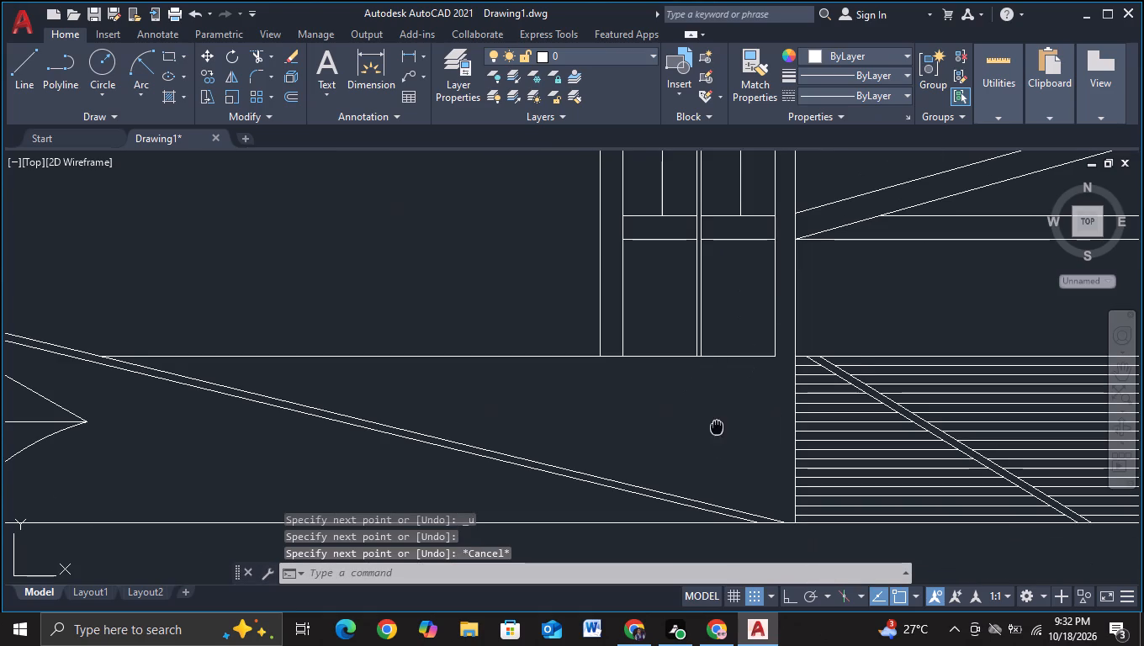
{"action": "middle_click_drag", "start_coordinate": [717, 426], "coordinate": [711, 400]}
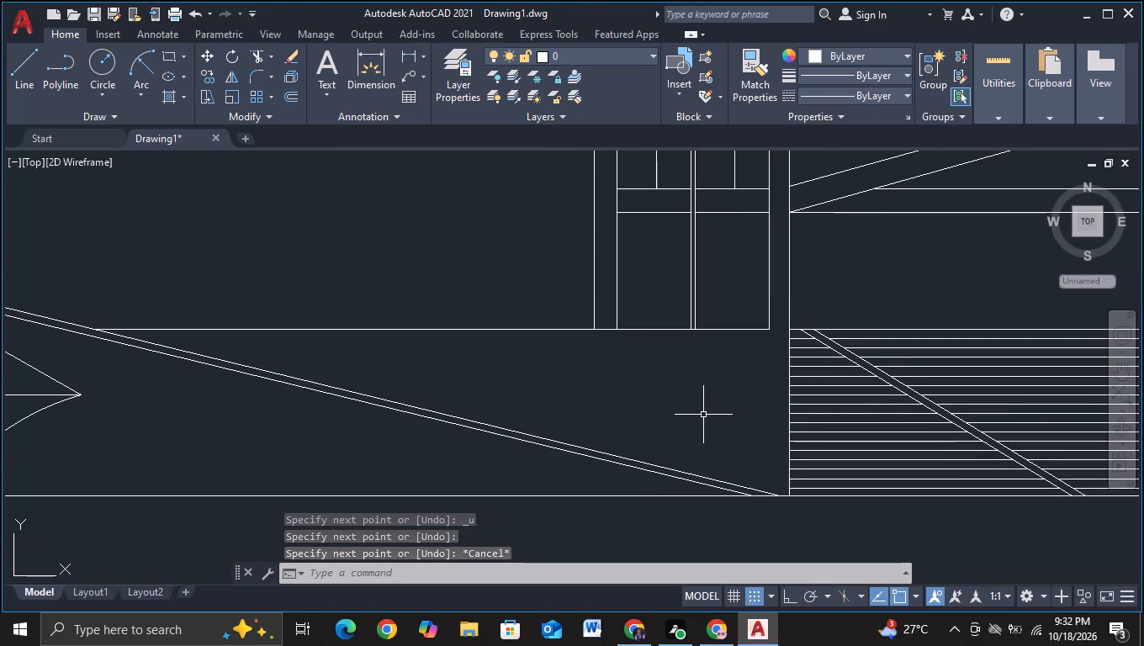
{"action": "middle_click_drag", "start_coordinate": [702, 414], "coordinate": [681, 394]}
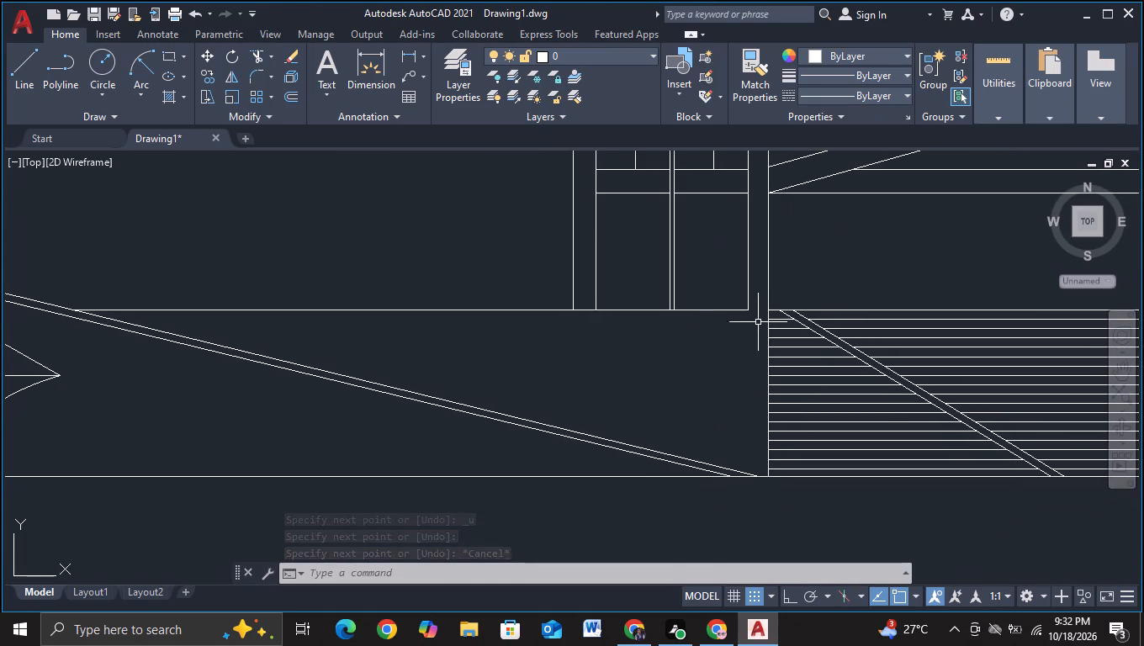
{"action": "left_click", "coordinate": [19, 81]}
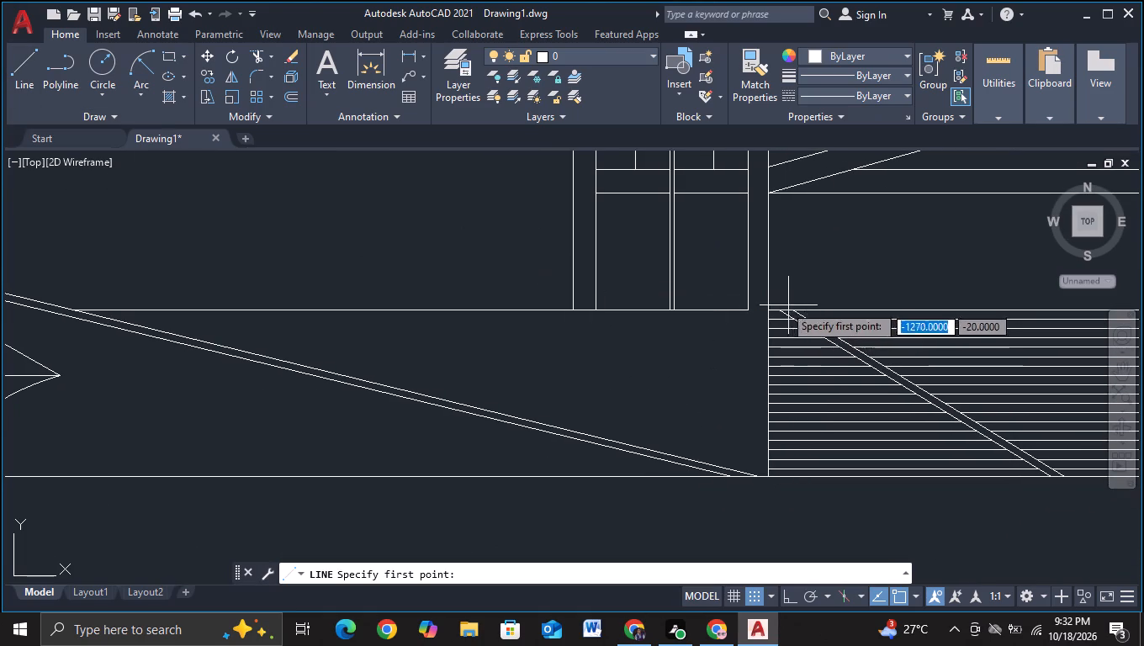
{"action": "left_click", "coordinate": [766, 309]}
{"action": "left_click", "coordinate": [748, 312]}
{"action": "key", "text": "Escape"}
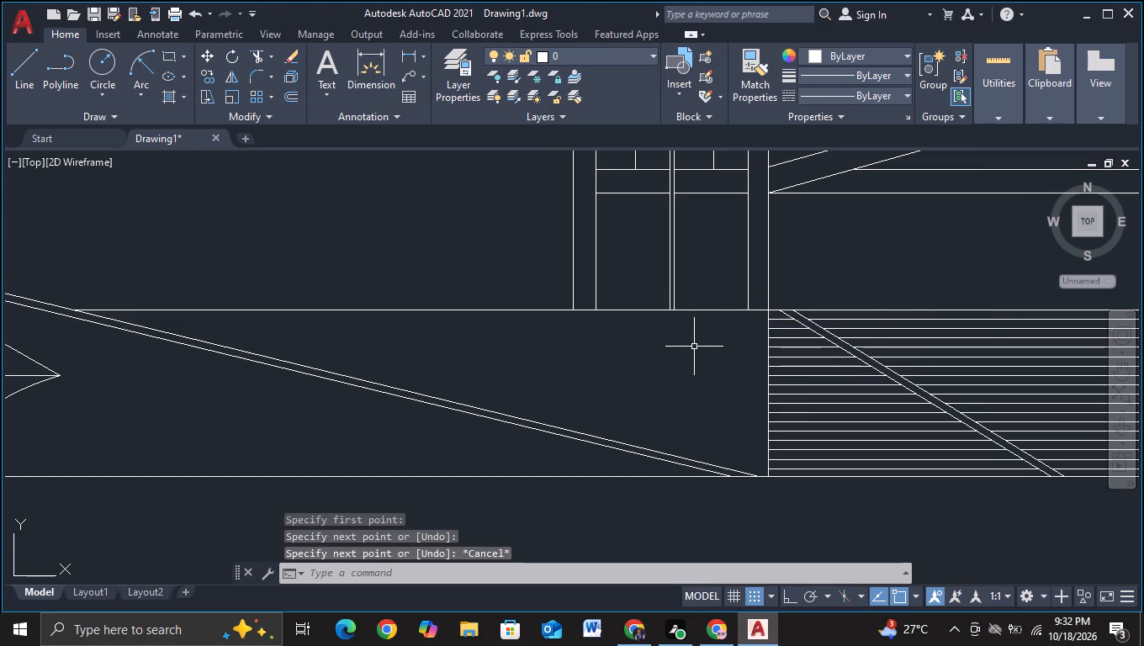
Extend all the horizontal step lines beneath the window column leftward to the long sloping ramp edge.
{"action": "key", "text": "Escape"}
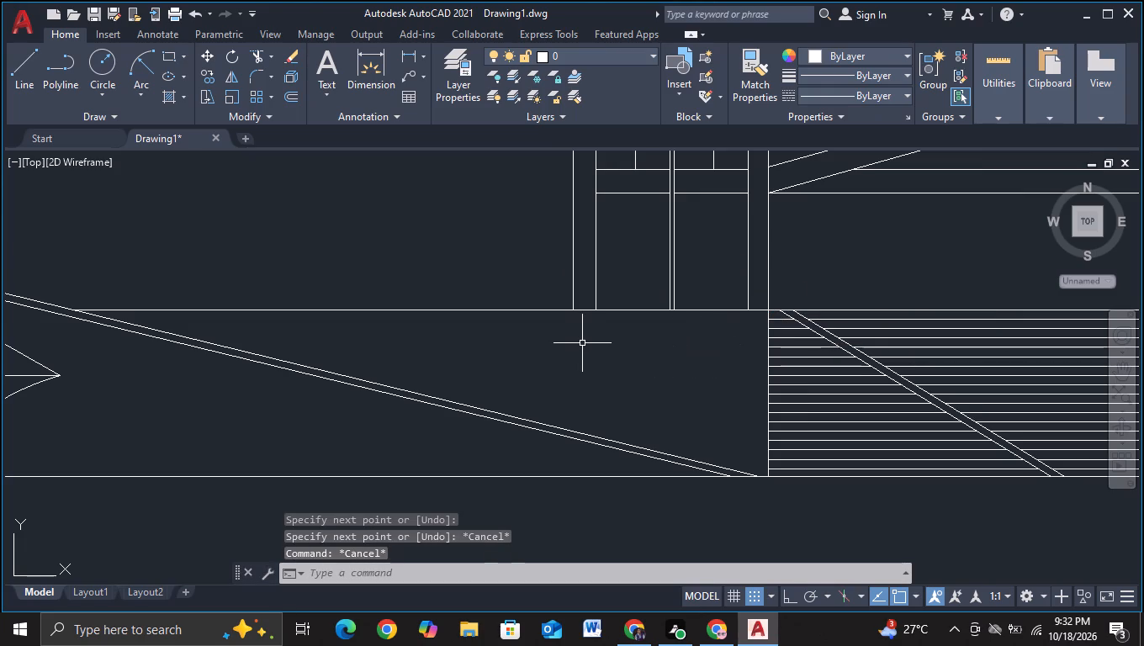
{"action": "key", "text": "e"}
{"action": "left_click", "coordinate": [638, 389]}
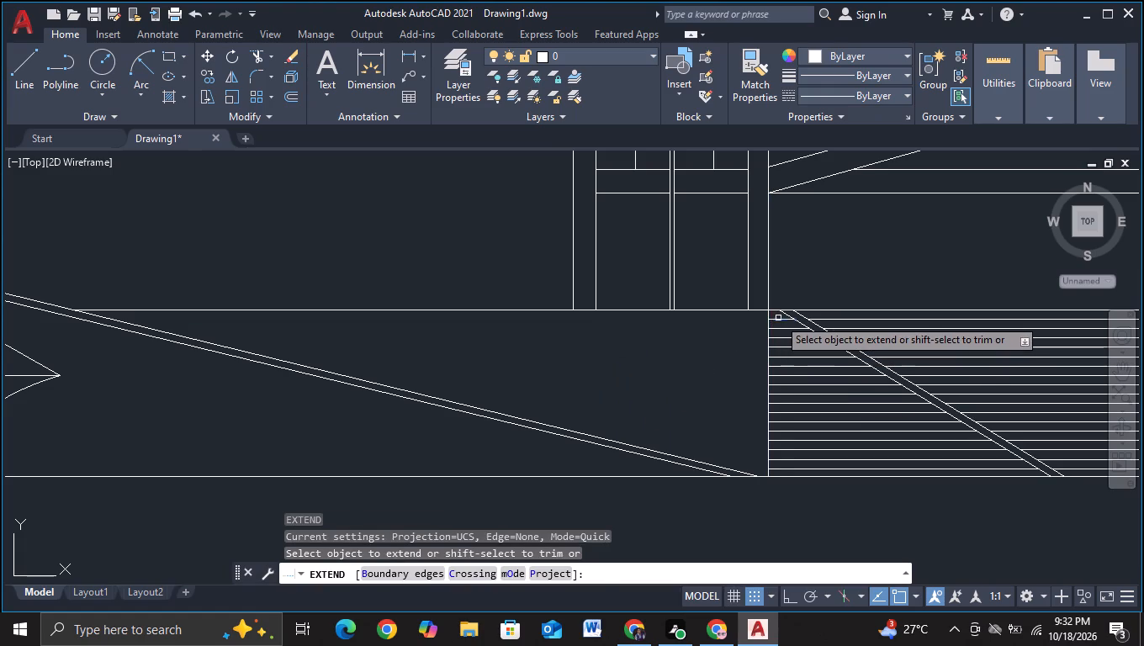
{"action": "left_click", "coordinate": [778, 318]}
{"action": "left_click_drag", "start_coordinate": [778, 317], "coordinate": [782, 349]}
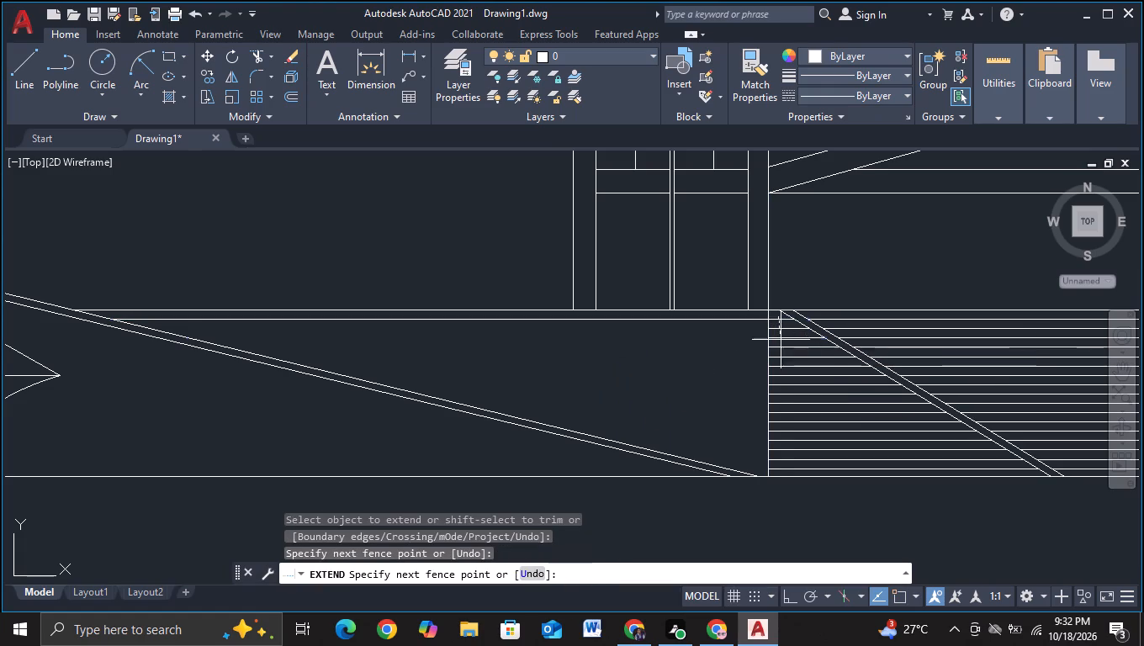
{"action": "left_click_drag", "start_coordinate": [782, 349], "coordinate": [794, 500]}
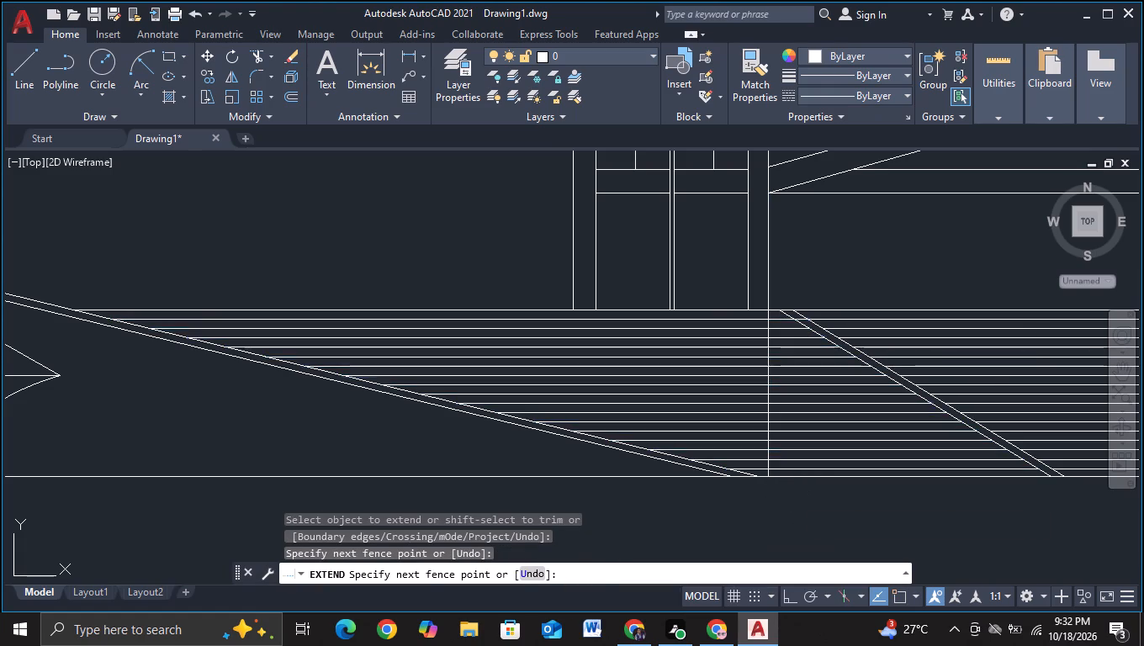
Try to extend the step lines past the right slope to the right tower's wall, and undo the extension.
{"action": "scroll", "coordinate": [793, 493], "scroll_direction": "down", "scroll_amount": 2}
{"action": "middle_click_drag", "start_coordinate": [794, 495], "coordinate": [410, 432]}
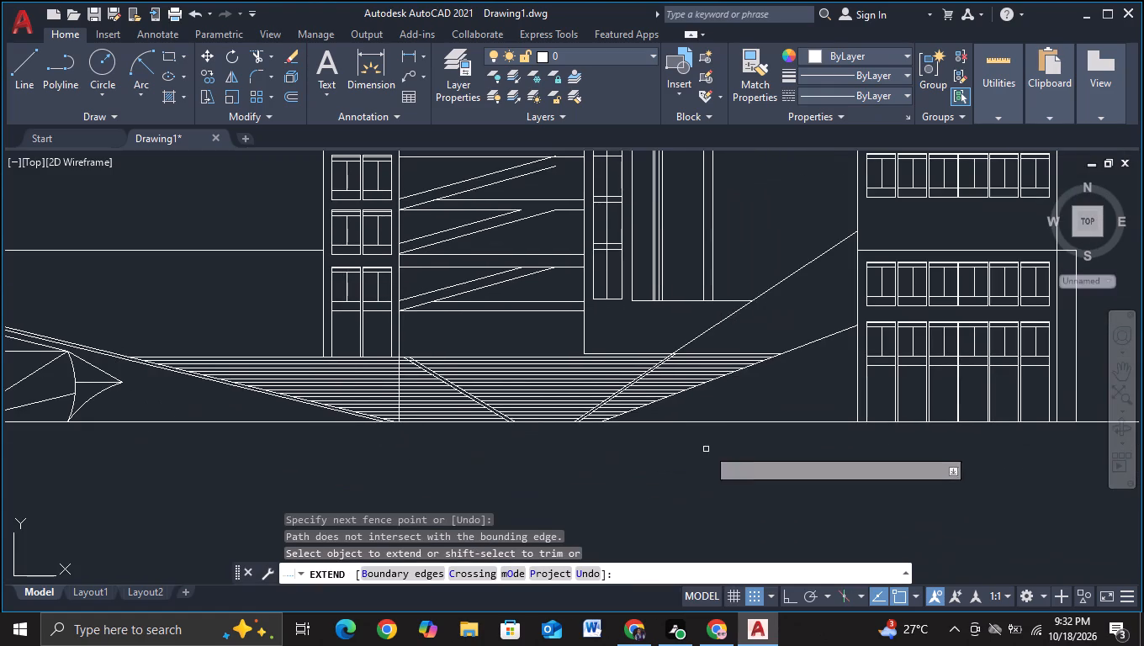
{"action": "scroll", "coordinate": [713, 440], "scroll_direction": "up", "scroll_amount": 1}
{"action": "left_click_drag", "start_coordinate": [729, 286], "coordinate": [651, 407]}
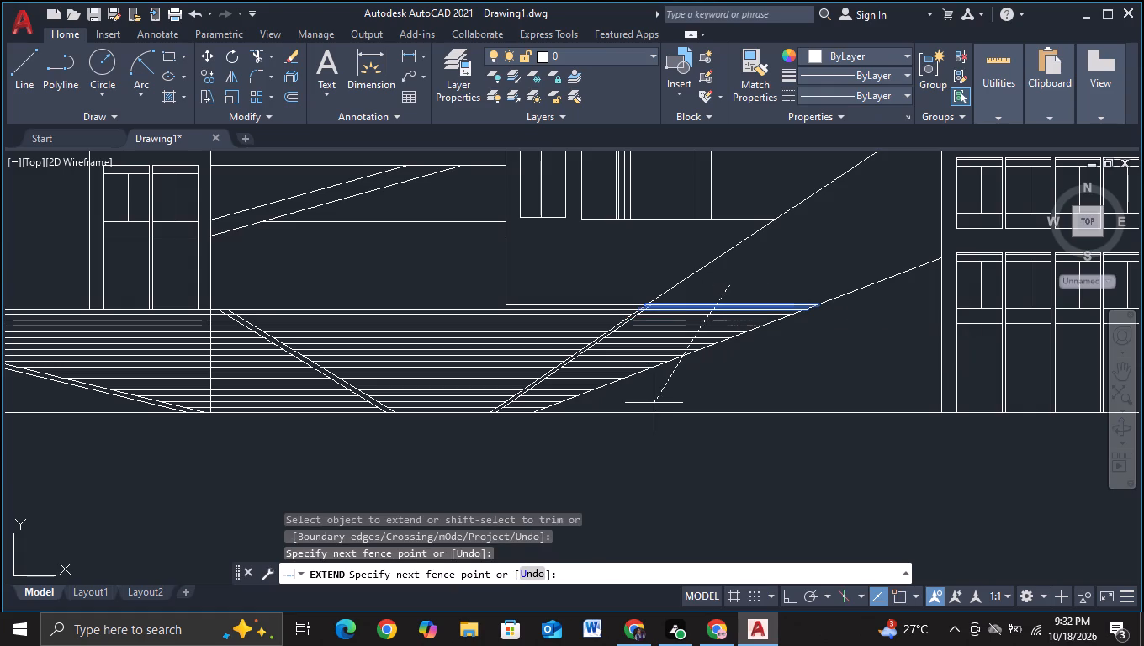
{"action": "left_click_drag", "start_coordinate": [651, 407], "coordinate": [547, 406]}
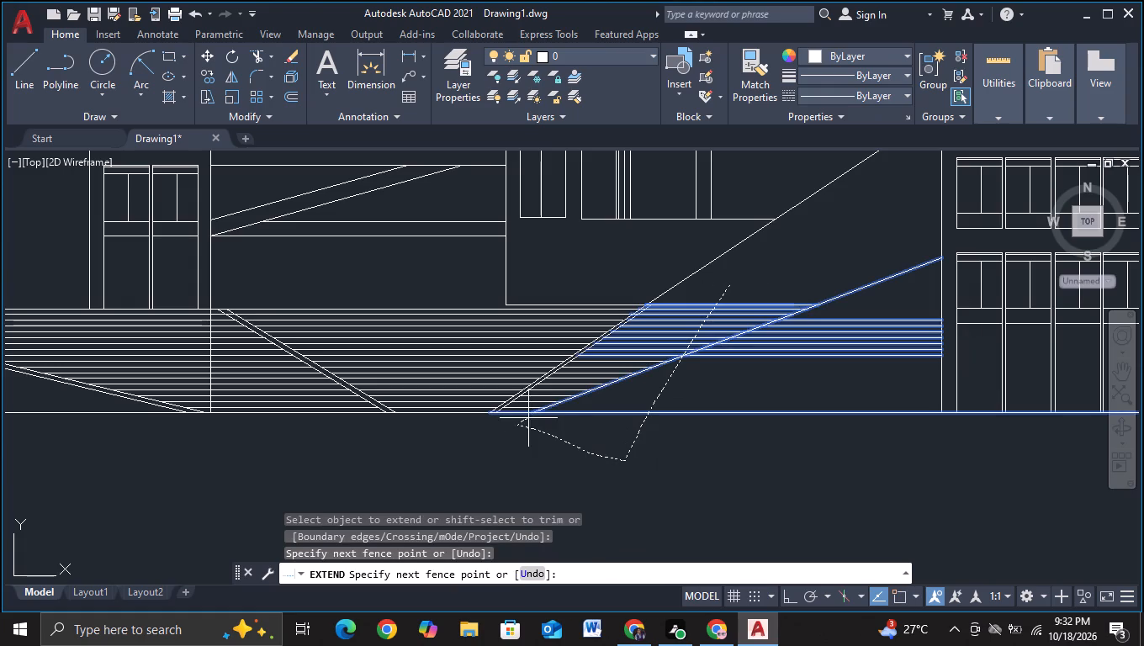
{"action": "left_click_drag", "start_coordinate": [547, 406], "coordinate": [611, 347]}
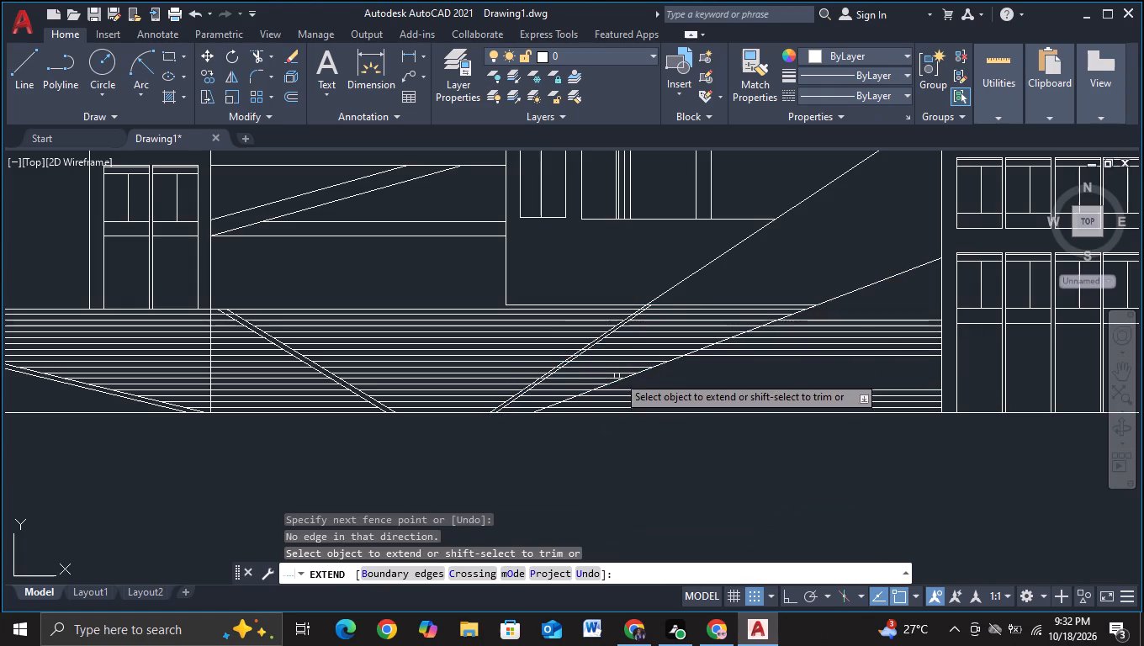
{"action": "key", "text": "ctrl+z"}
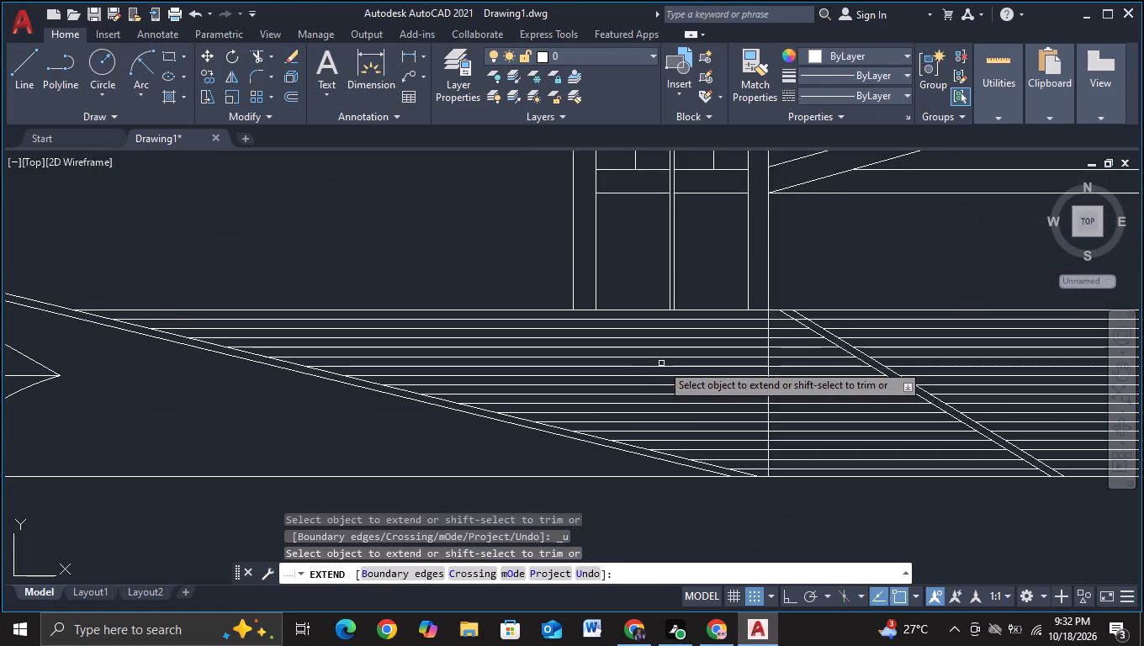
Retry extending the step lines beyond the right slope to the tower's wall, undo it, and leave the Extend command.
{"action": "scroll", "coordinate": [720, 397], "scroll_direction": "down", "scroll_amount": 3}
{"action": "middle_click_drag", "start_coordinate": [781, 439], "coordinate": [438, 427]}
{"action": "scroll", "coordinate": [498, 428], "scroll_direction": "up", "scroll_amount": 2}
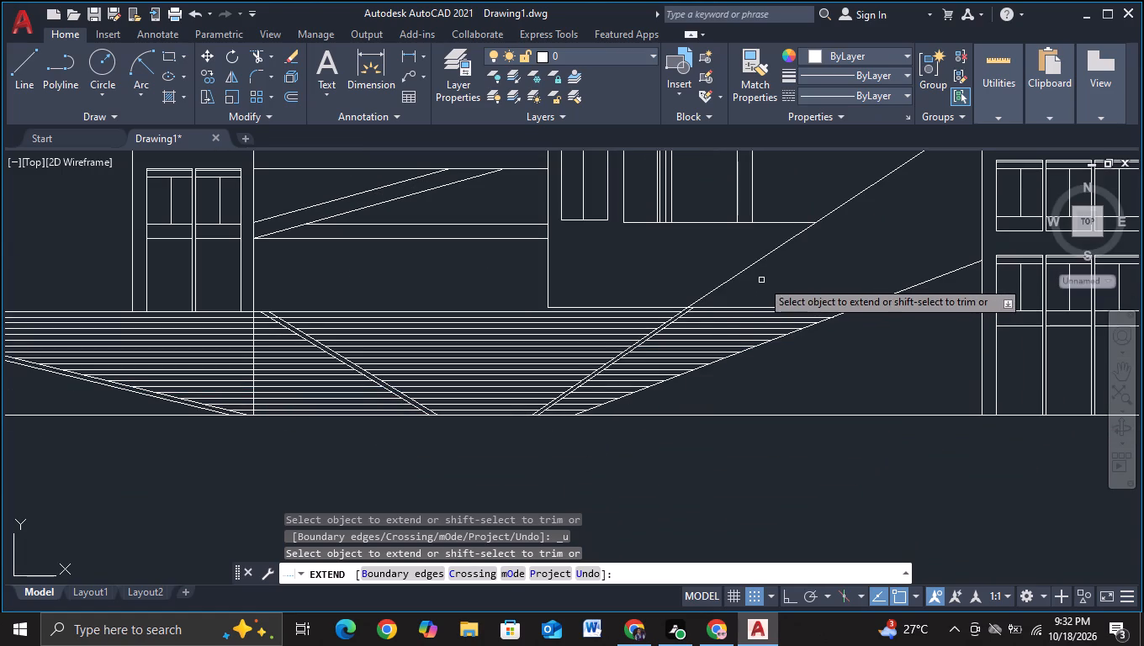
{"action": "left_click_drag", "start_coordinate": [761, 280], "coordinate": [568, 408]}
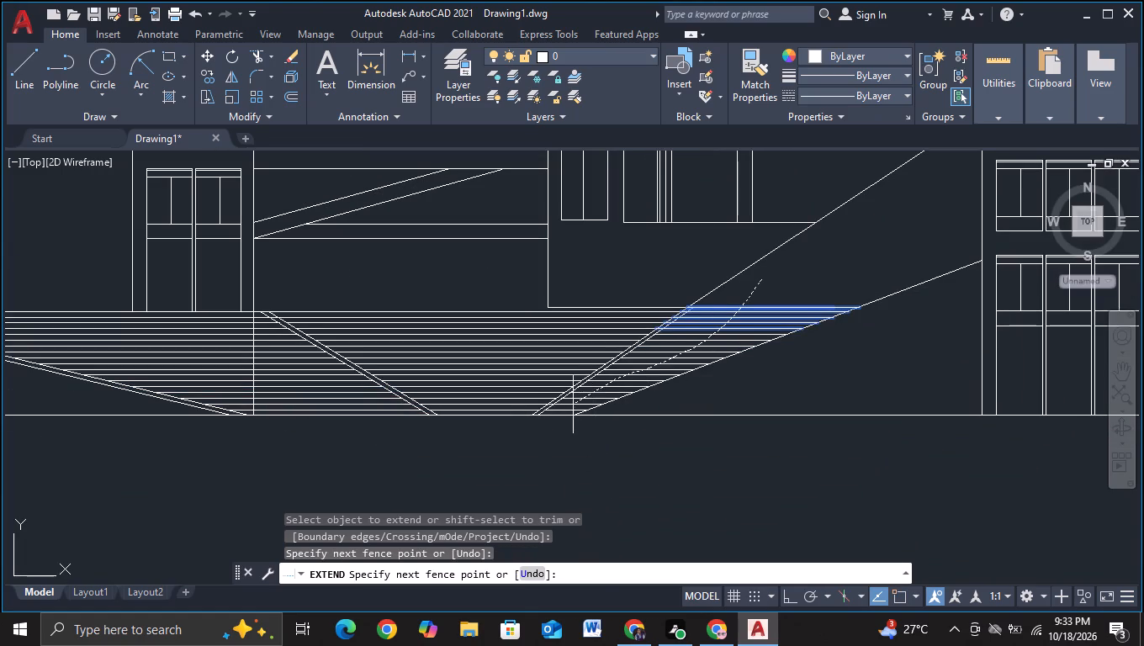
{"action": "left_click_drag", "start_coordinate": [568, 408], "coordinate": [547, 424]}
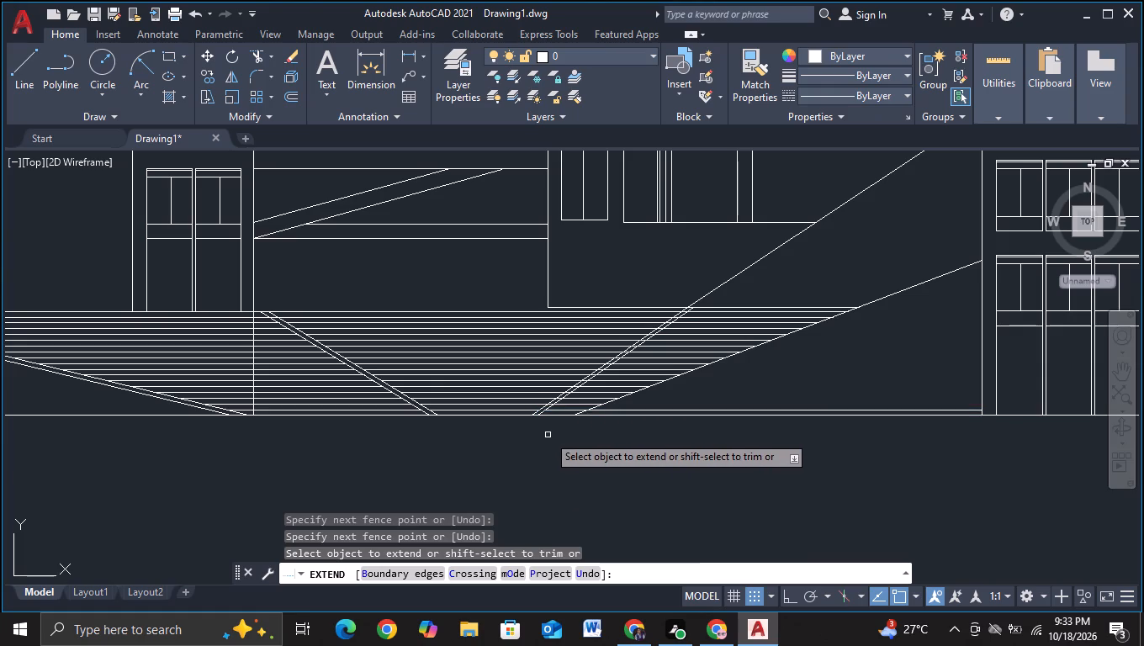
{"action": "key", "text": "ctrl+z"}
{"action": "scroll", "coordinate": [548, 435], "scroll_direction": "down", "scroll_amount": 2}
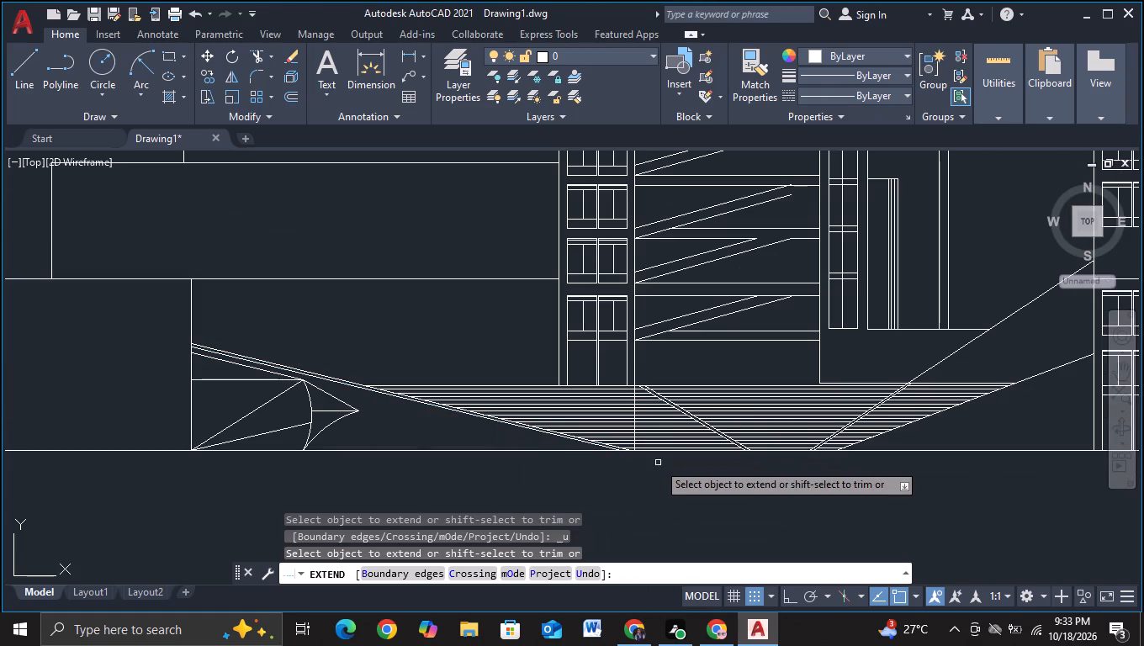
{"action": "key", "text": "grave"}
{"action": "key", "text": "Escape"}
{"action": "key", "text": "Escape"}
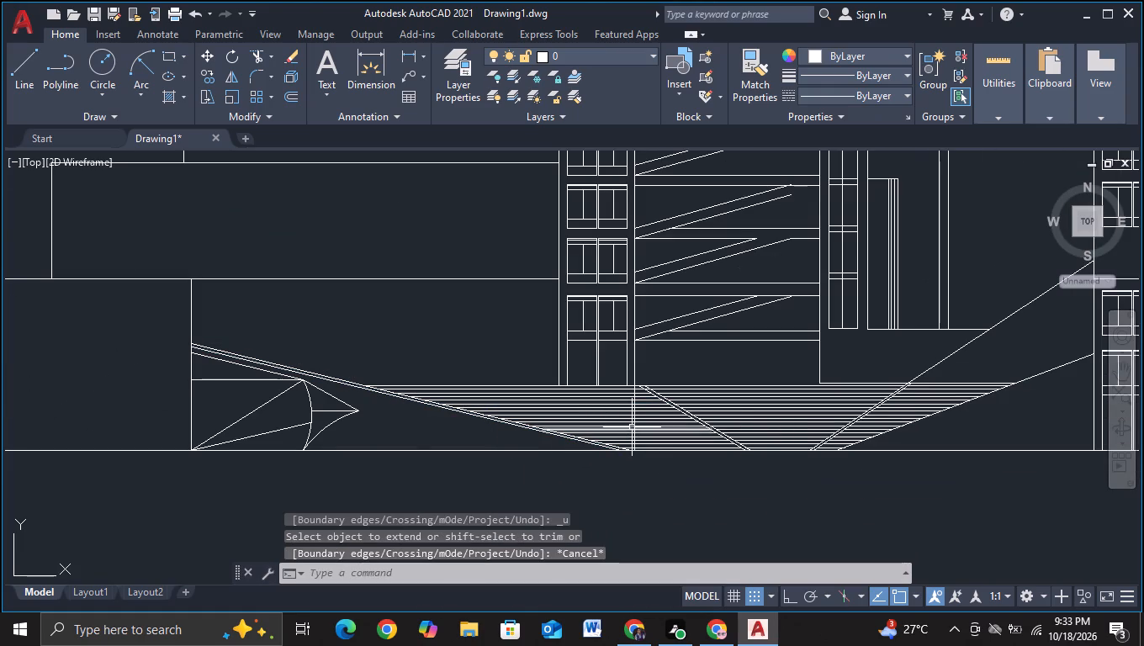
Erase the vertical line that crosses the horizontal step lines below the window column's stair-side edge.
{"action": "scroll", "coordinate": [632, 410], "scroll_direction": "up", "scroll_amount": 4}
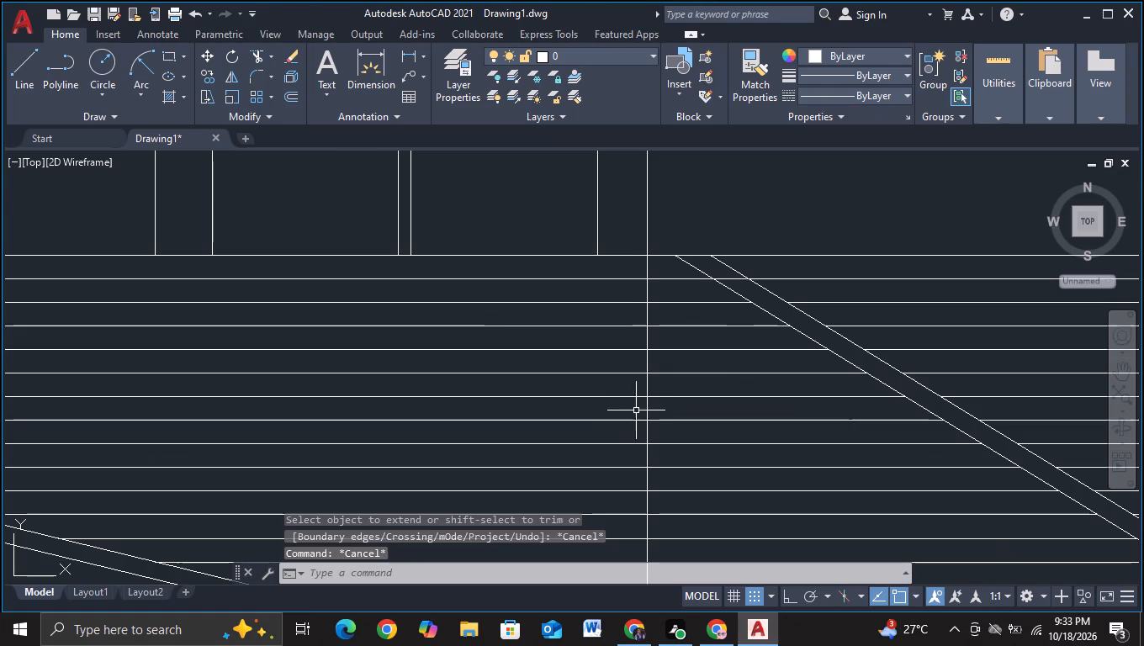
{"action": "left_click", "coordinate": [649, 416]}
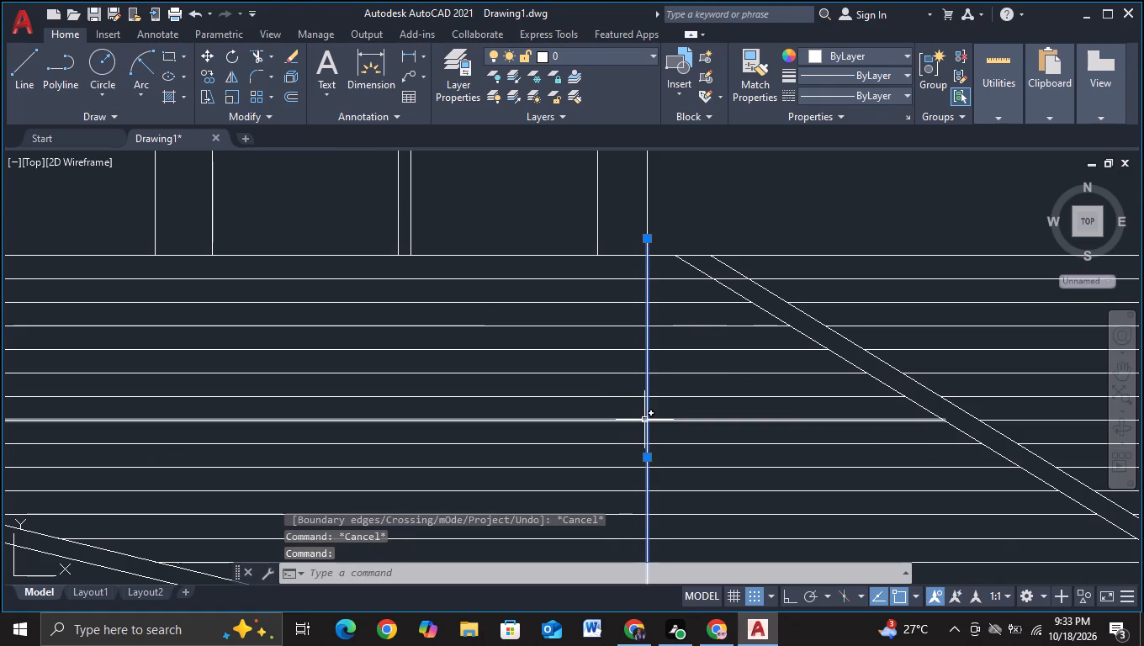
{"action": "scroll", "coordinate": [644, 420], "scroll_direction": "down", "scroll_amount": 2}
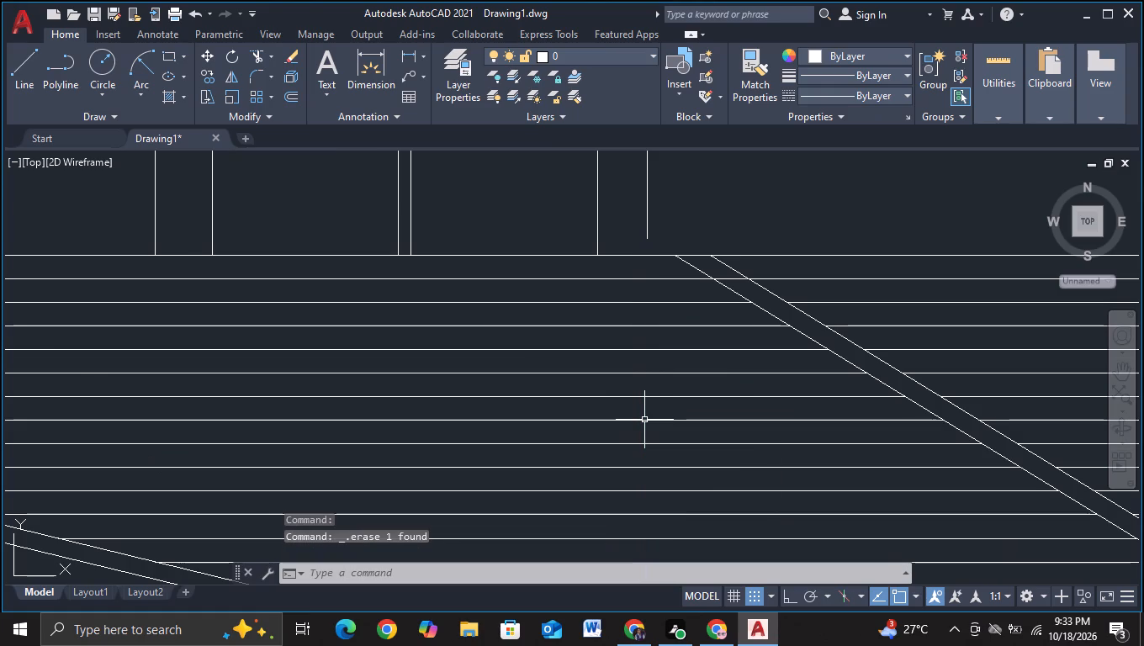
Erase the lower sloping line that bounds the right ends of the step lines and runs up to the right tower.
{"action": "scroll", "coordinate": [644, 420], "scroll_direction": "down", "scroll_amount": 6}
{"action": "scroll", "coordinate": [694, 519], "scroll_direction": "down", "scroll_amount": 1}
{"action": "middle_click_drag", "start_coordinate": [694, 519], "coordinate": [463, 479]}
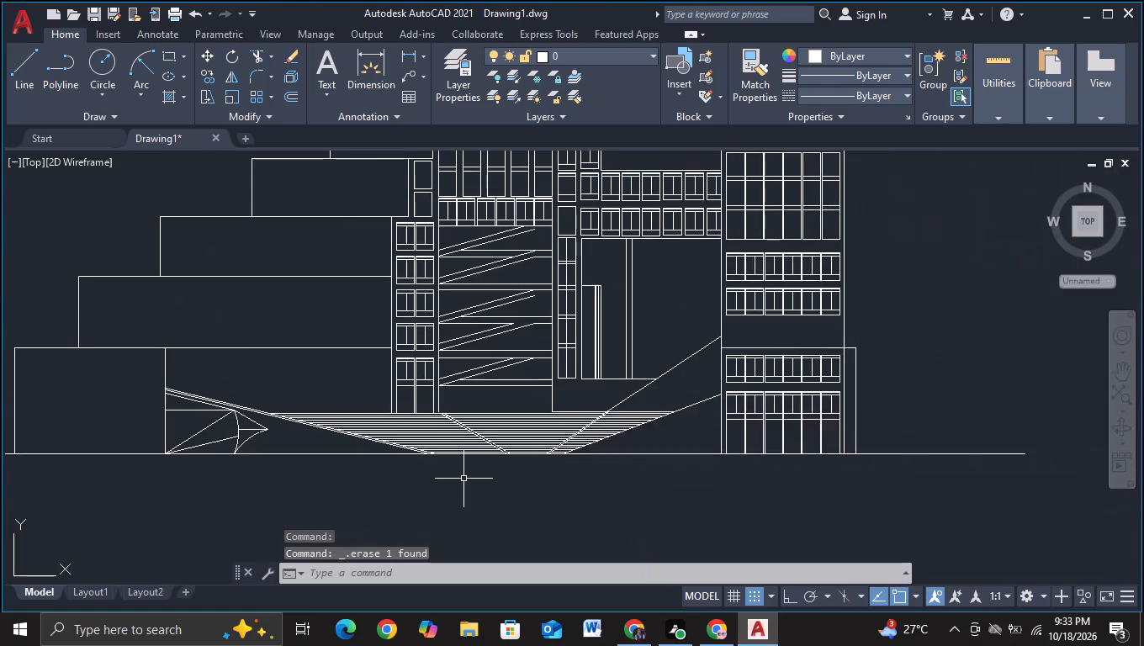
{"action": "scroll", "coordinate": [515, 487], "scroll_direction": "up", "scroll_amount": 2}
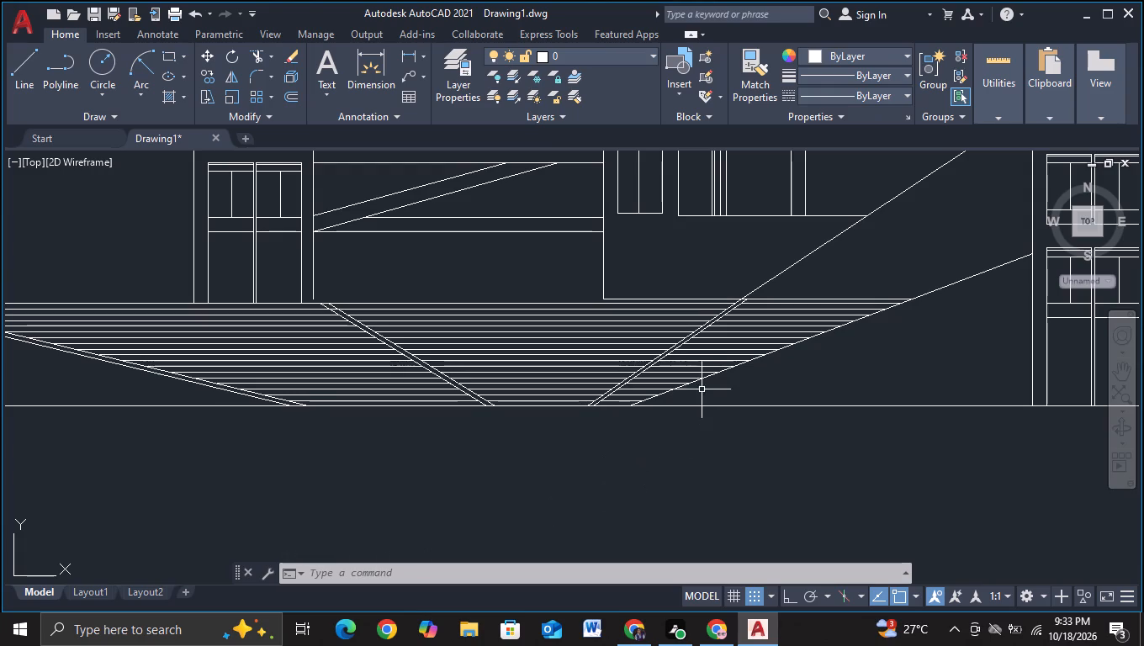
{"action": "left_click", "coordinate": [956, 284]}
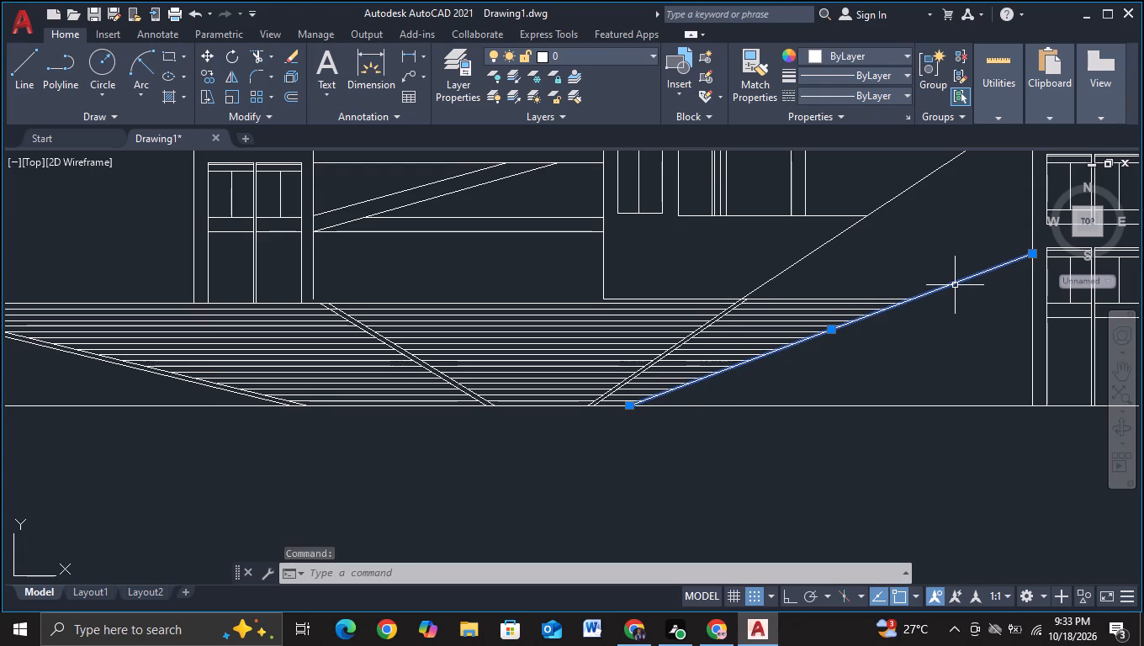
{"action": "key", "text": "Delete"}
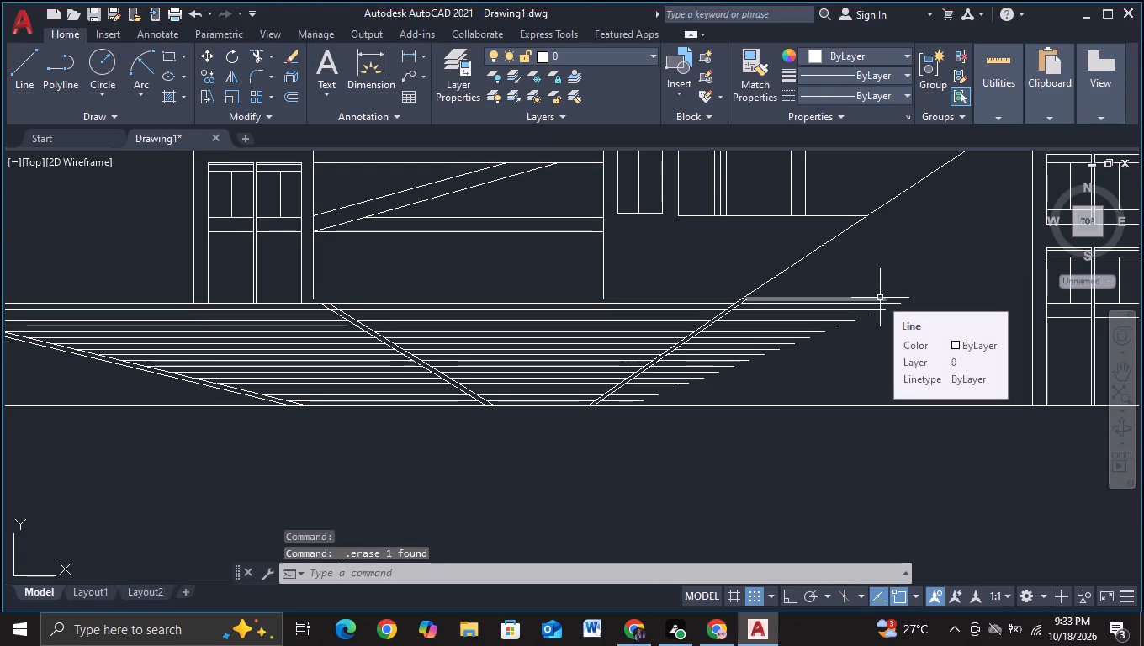
Extend the right ends of all the horizontal step lines to the right tower's near vertical wall.
{"action": "key", "text": "e"}
{"action": "left_click", "coordinate": [935, 347]}
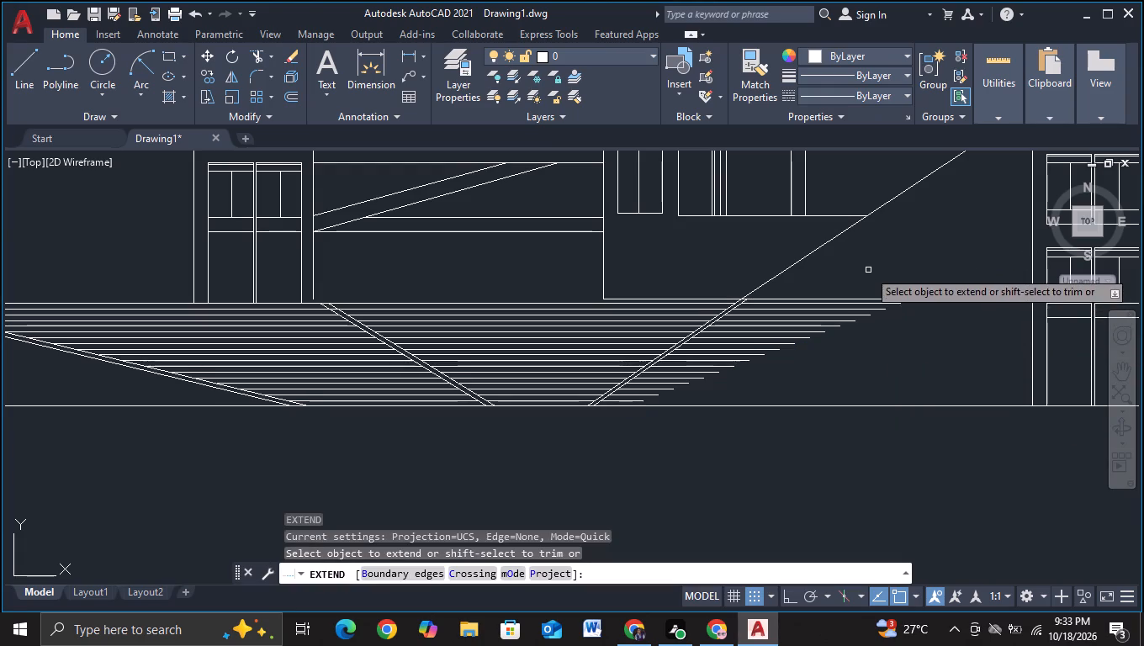
{"action": "left_click_drag", "start_coordinate": [868, 269], "coordinate": [617, 401]}
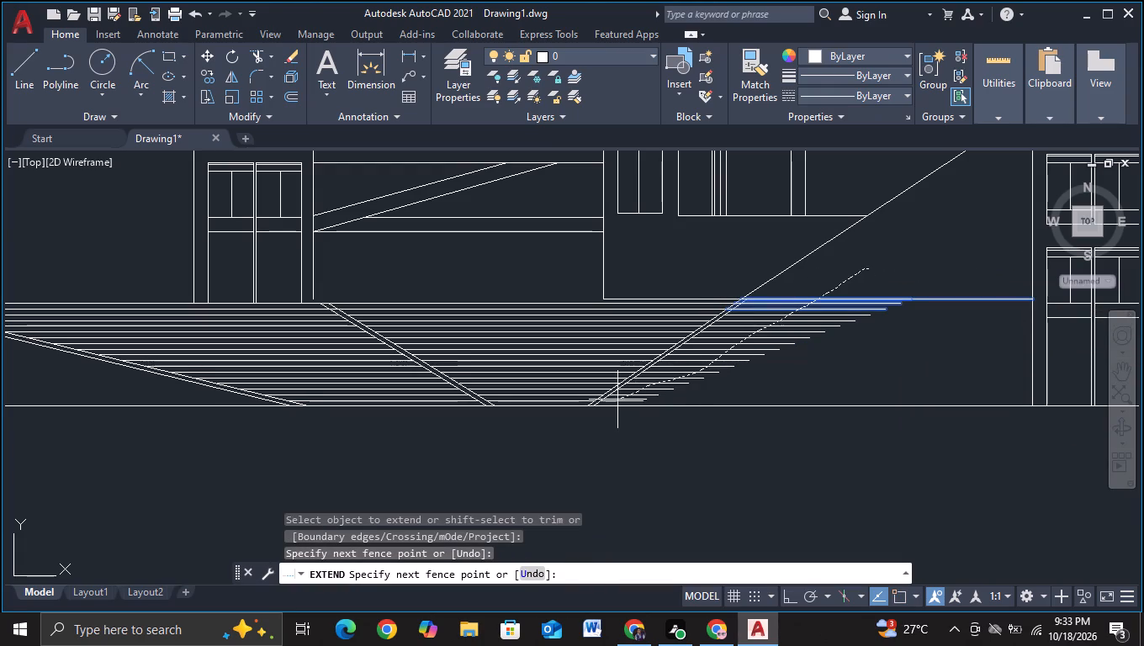
{"action": "left_click_drag", "start_coordinate": [617, 401], "coordinate": [607, 407]}
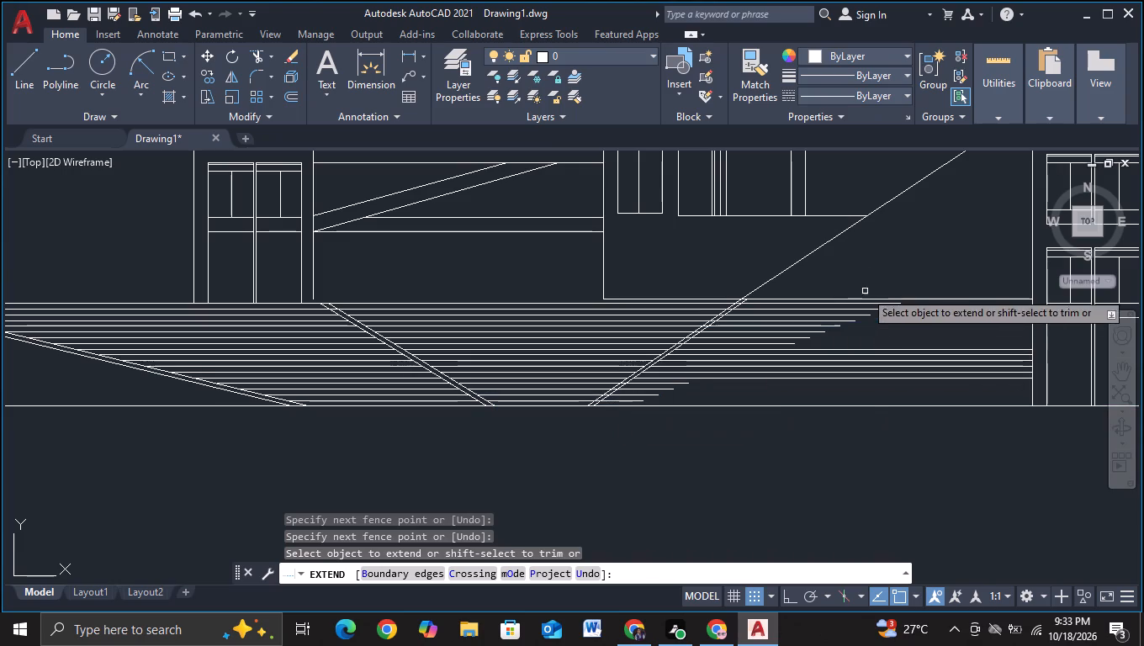
{"action": "scroll", "coordinate": [856, 303], "scroll_direction": "up", "scroll_amount": 2}
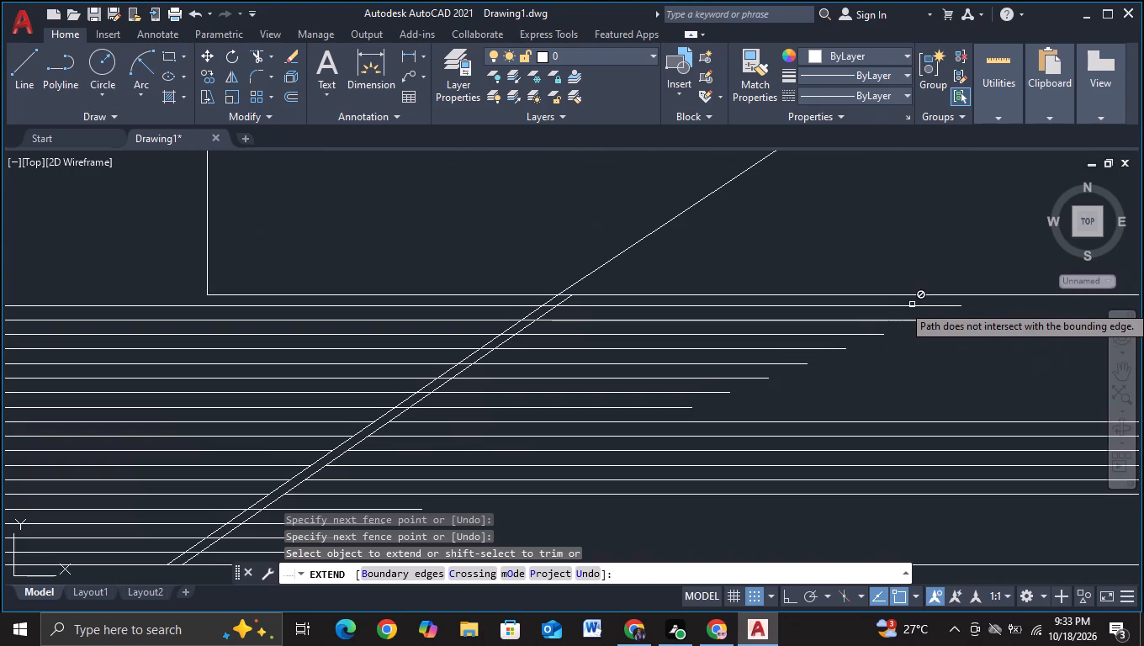
{"action": "left_click", "coordinate": [912, 302]}
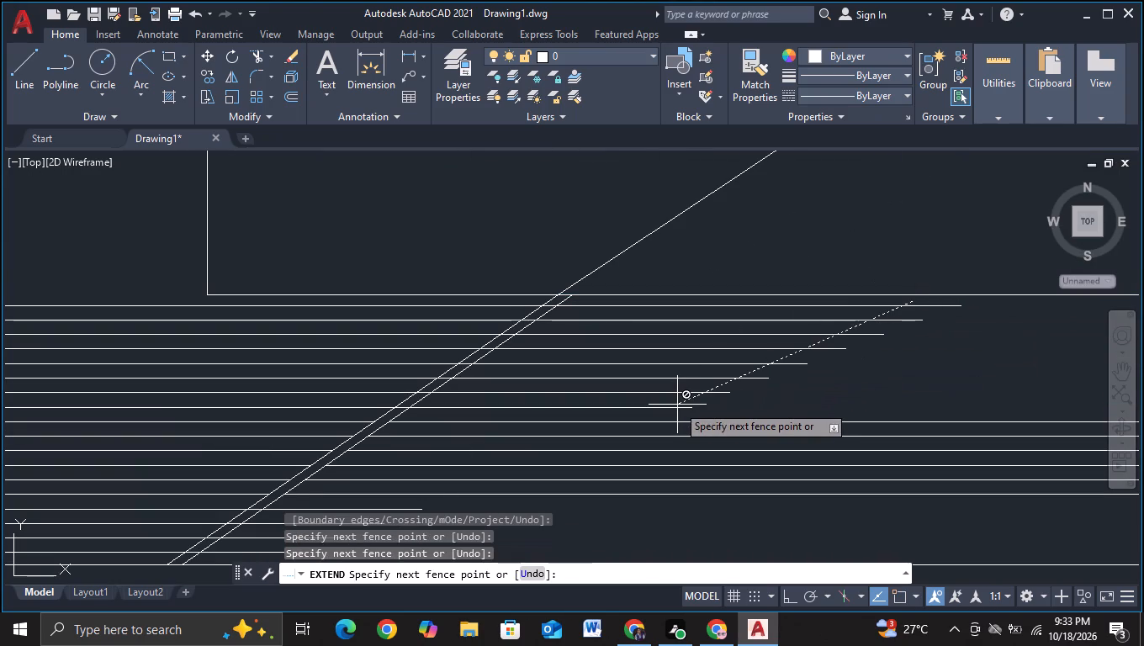
{"action": "scroll", "coordinate": [677, 405], "scroll_direction": "down", "scroll_amount": 2}
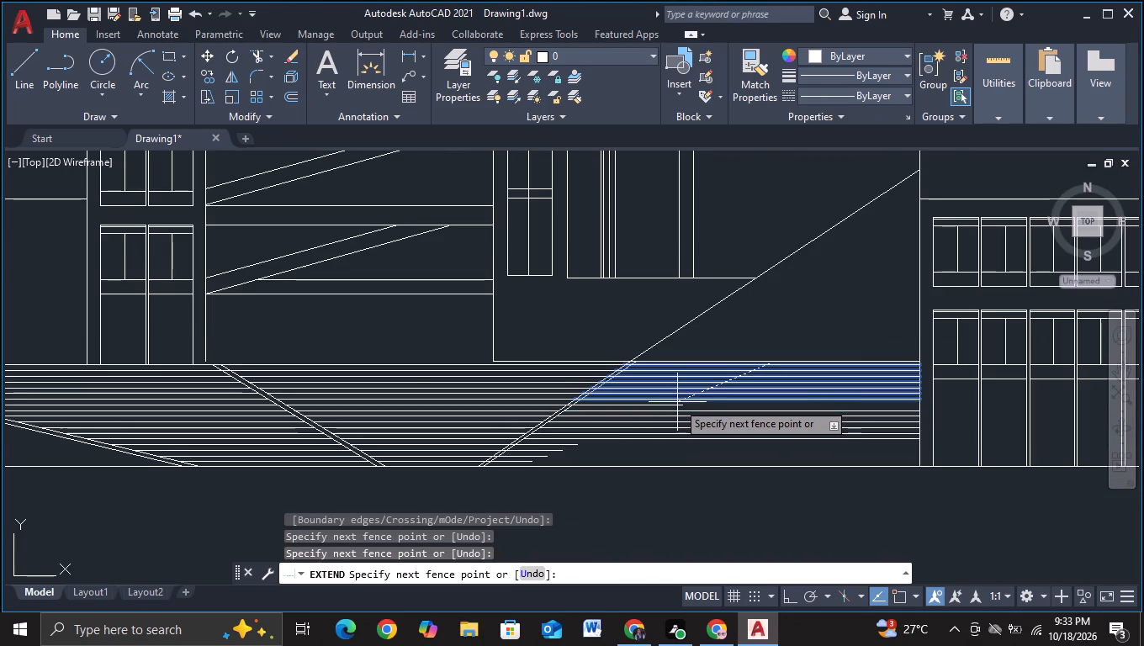
{"action": "scroll", "coordinate": [675, 403], "scroll_direction": "up", "scroll_amount": 2}
{"action": "scroll", "coordinate": [670, 420], "scroll_direction": "down", "scroll_amount": 2}
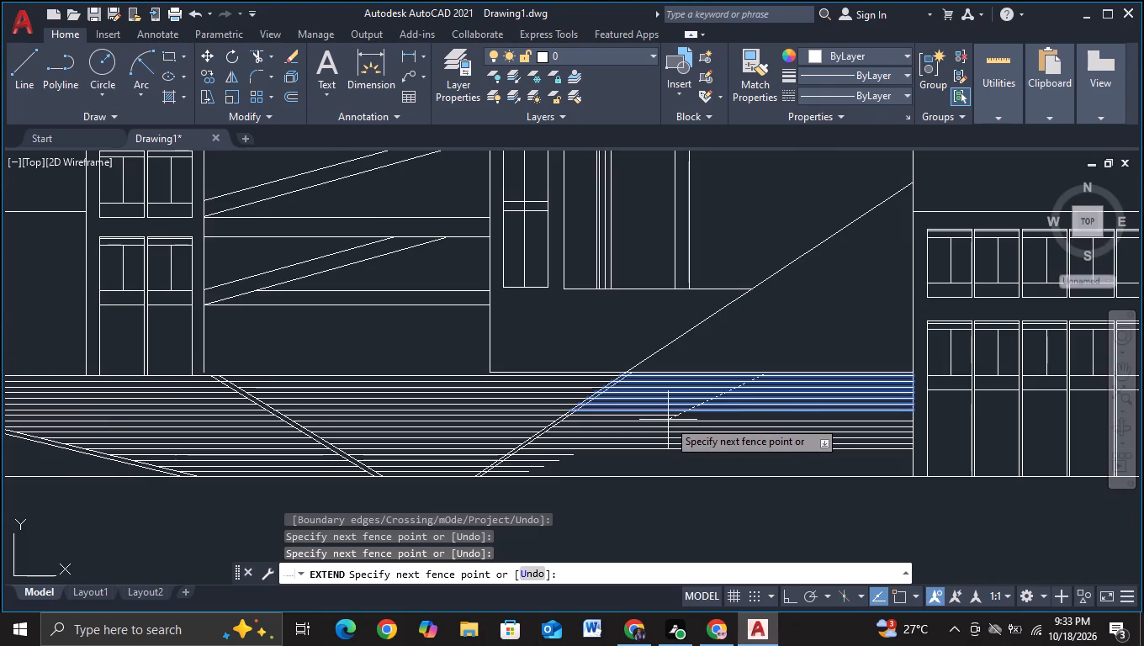
{"action": "left_click", "coordinate": [659, 423]}
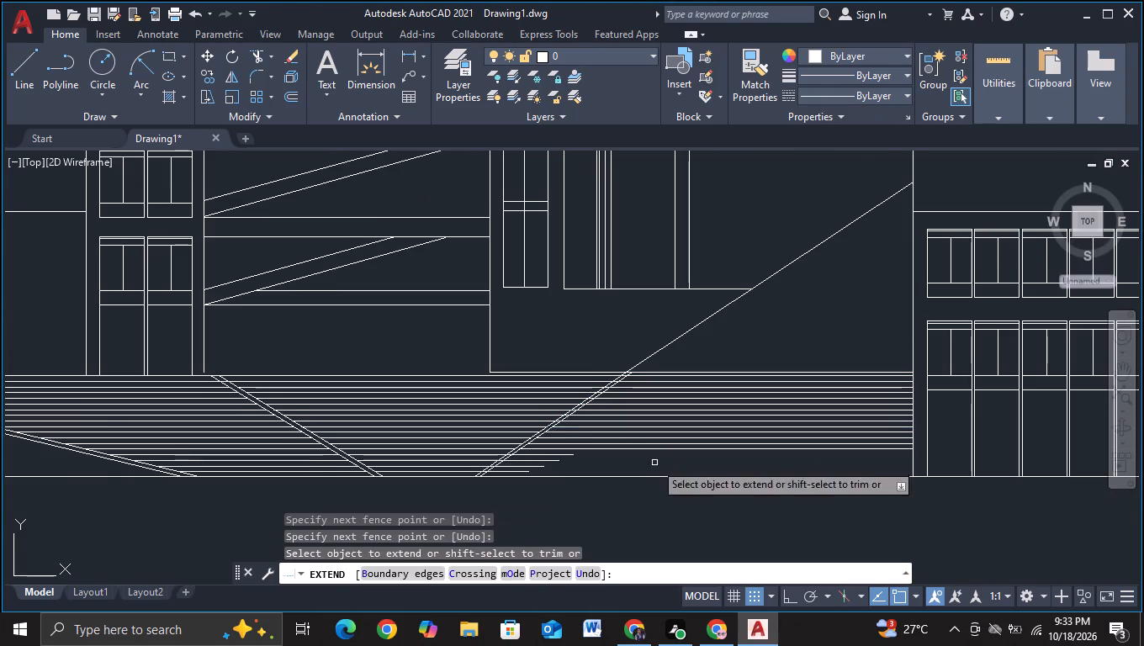
{"action": "middle_click_drag", "start_coordinate": [654, 463], "coordinate": [681, 421]}
{"action": "left_click", "coordinate": [590, 416]}
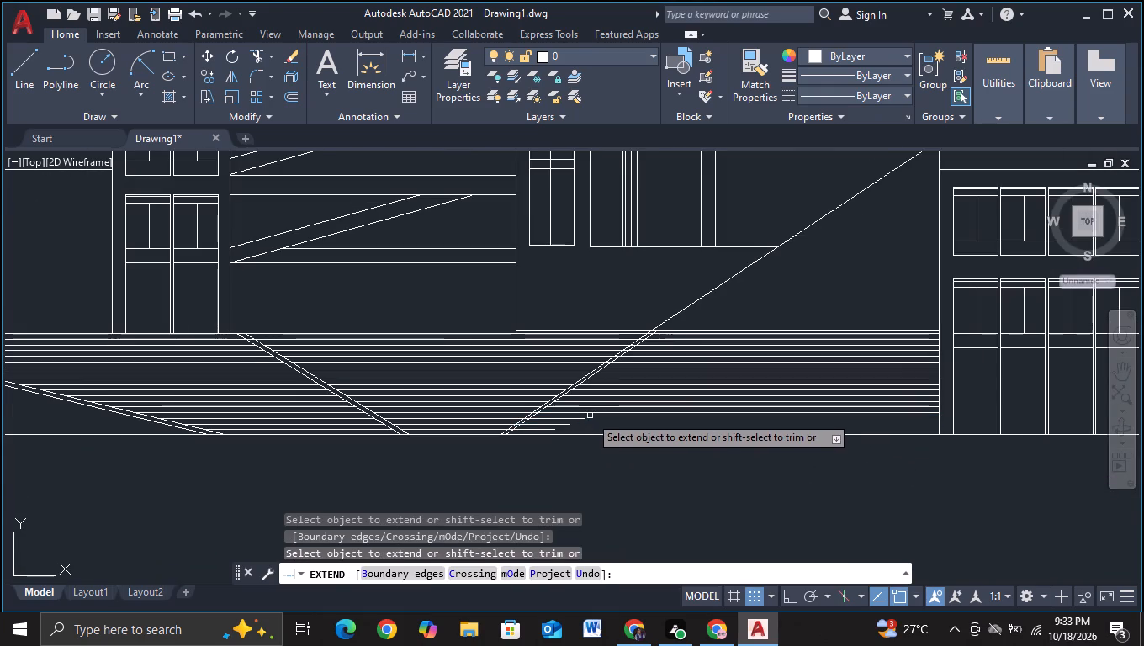
{"action": "left_click", "coordinate": [582, 419]}
{"action": "left_click", "coordinate": [568, 426]}
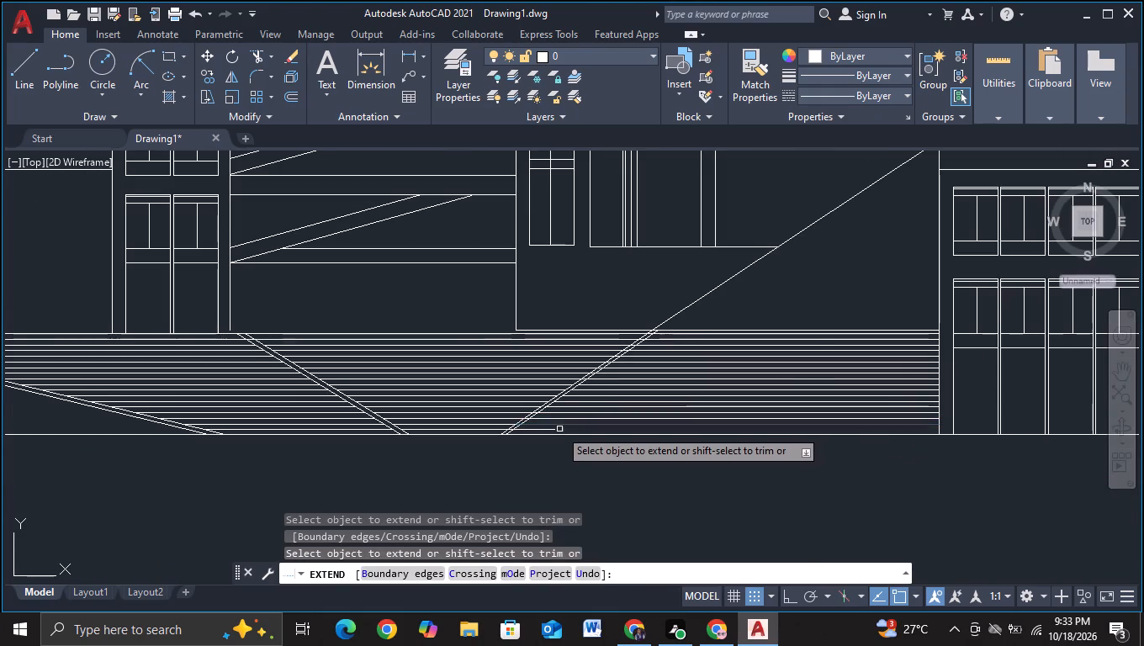
{"action": "left_click", "coordinate": [553, 430]}
Draw a sloping line about 83.3 units long from the right V-leg's foot to the upper near corner of the right tower's ground-floor windows.
{"action": "scroll", "coordinate": [564, 433], "scroll_direction": "down", "scroll_amount": 2}
{"action": "middle_click_drag", "start_coordinate": [598, 463], "coordinate": [633, 447]}
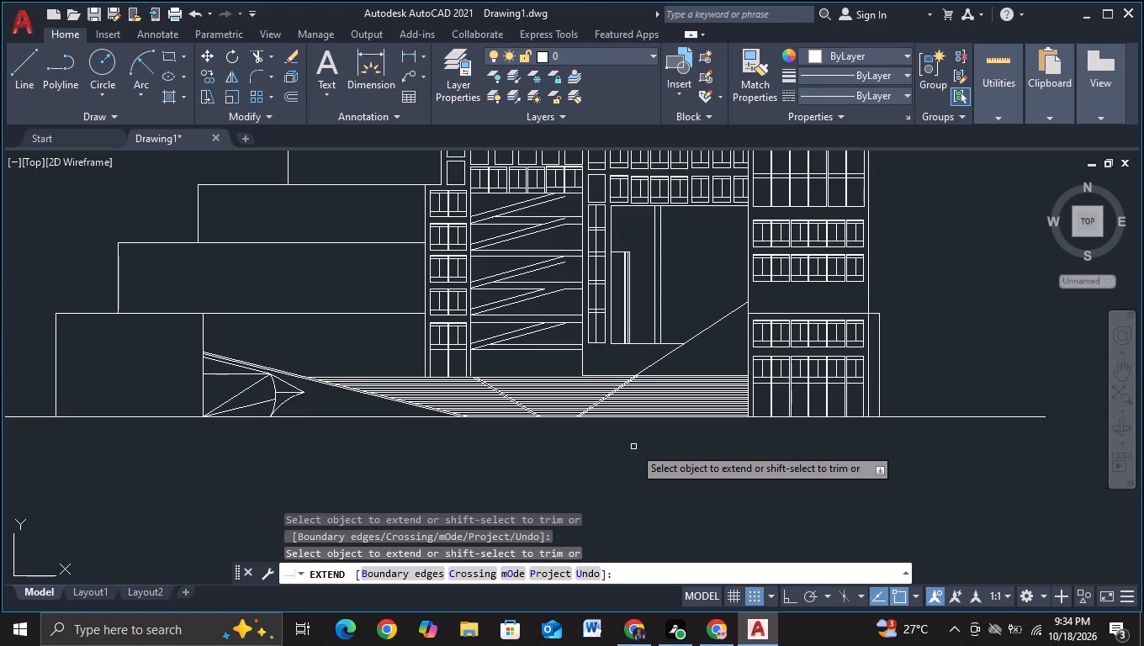
{"action": "left_click", "coordinate": [19, 69]}
{"action": "scroll", "coordinate": [526, 472], "scroll_direction": "up", "scroll_amount": 2}
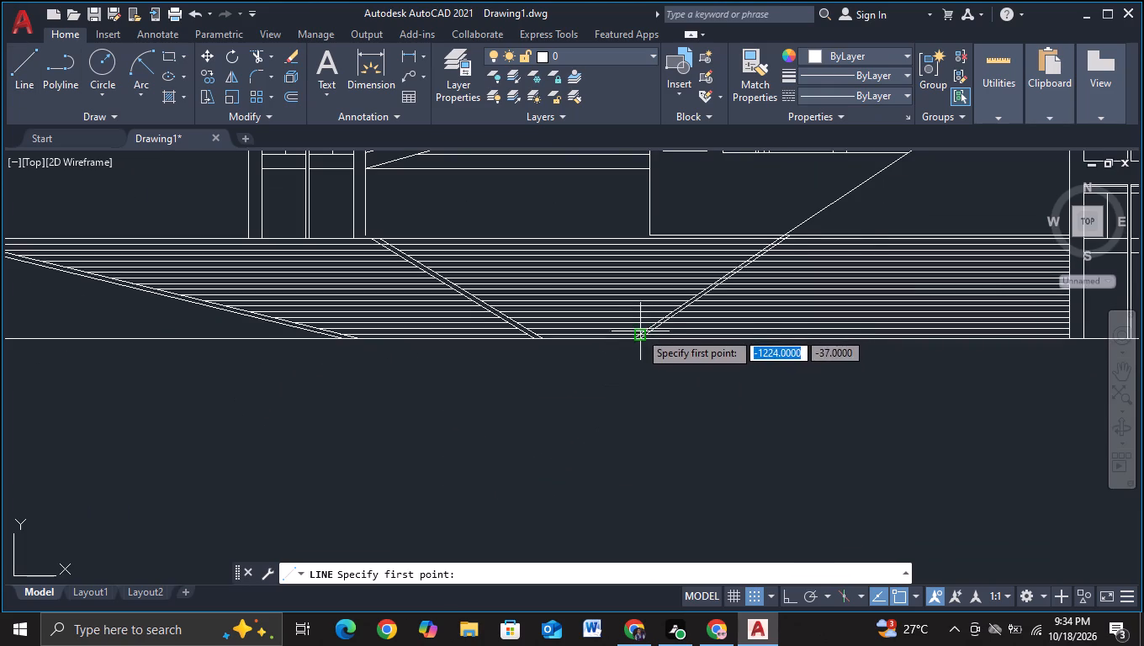
{"action": "left_click", "coordinate": [639, 334]}
{"action": "scroll", "coordinate": [892, 242], "scroll_direction": "down", "scroll_amount": 1}
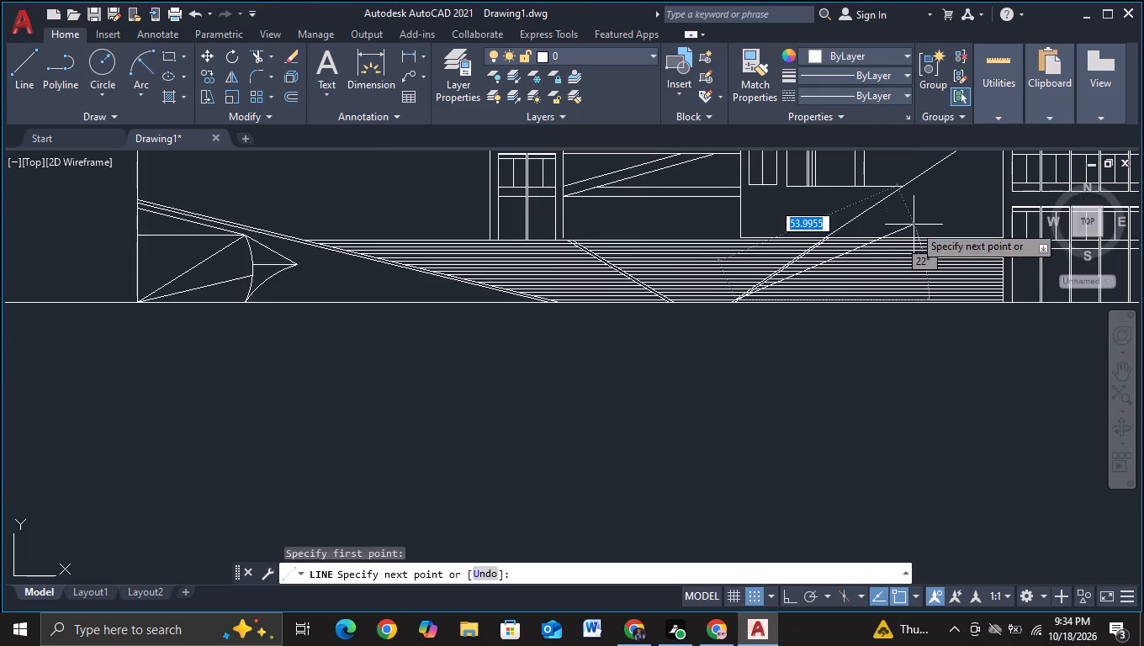
{"action": "middle_click_drag", "start_coordinate": [919, 219], "coordinate": [618, 376]}
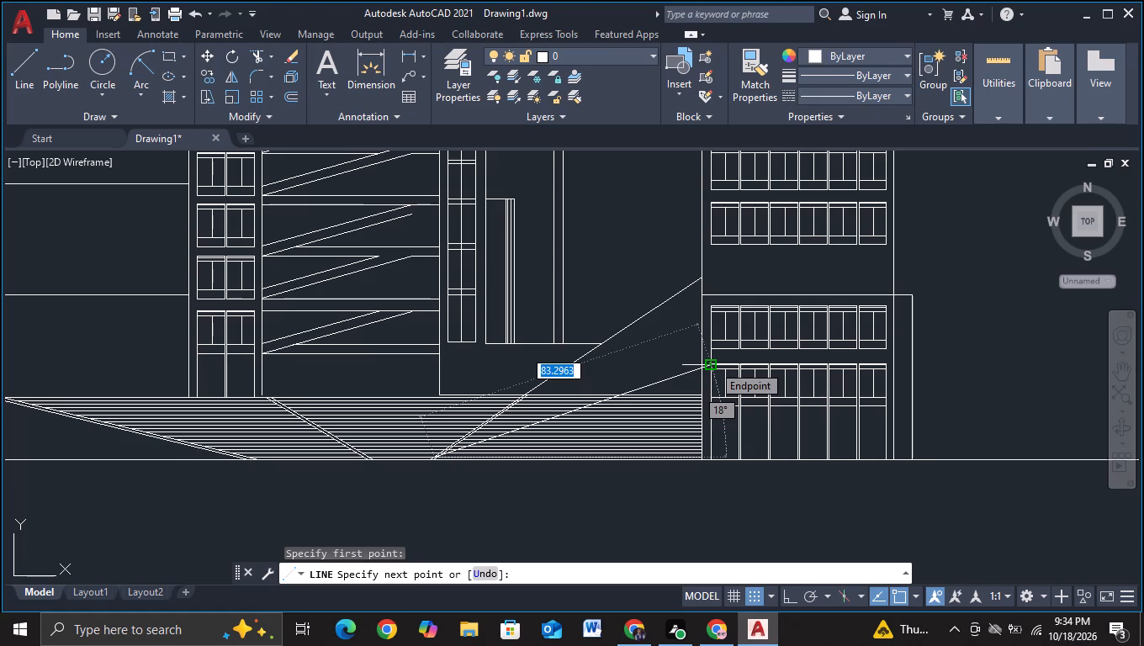
{"action": "left_click", "coordinate": [712, 364]}
{"action": "key", "text": "Escape"}
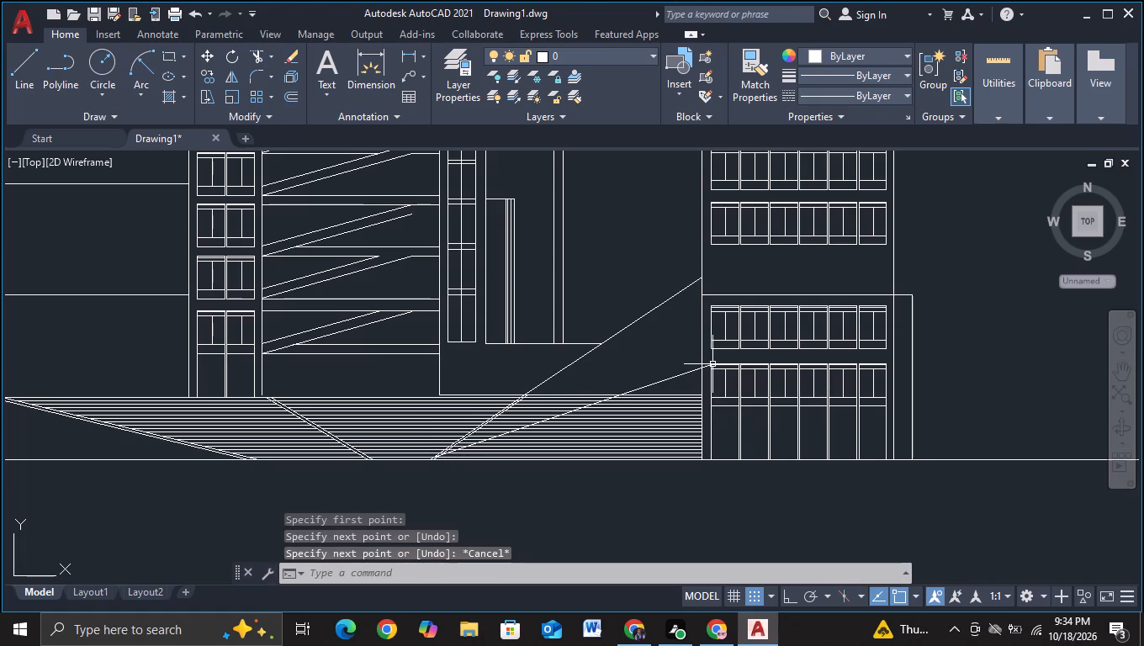
Trim the new sloping line at the right tower's wall and cut off all step-line ends beyond the slope.
{"action": "left_click", "coordinate": [257, 50]}
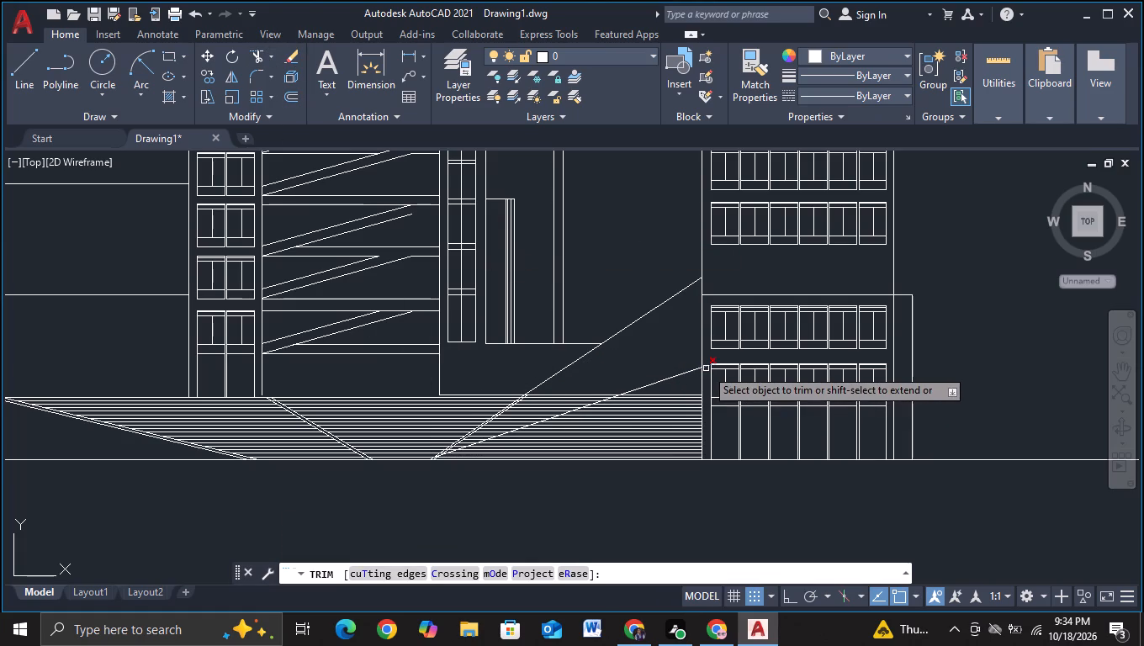
{"action": "left_click", "coordinate": [706, 368]}
{"action": "left_click_drag", "start_coordinate": [681, 390], "coordinate": [553, 451]}
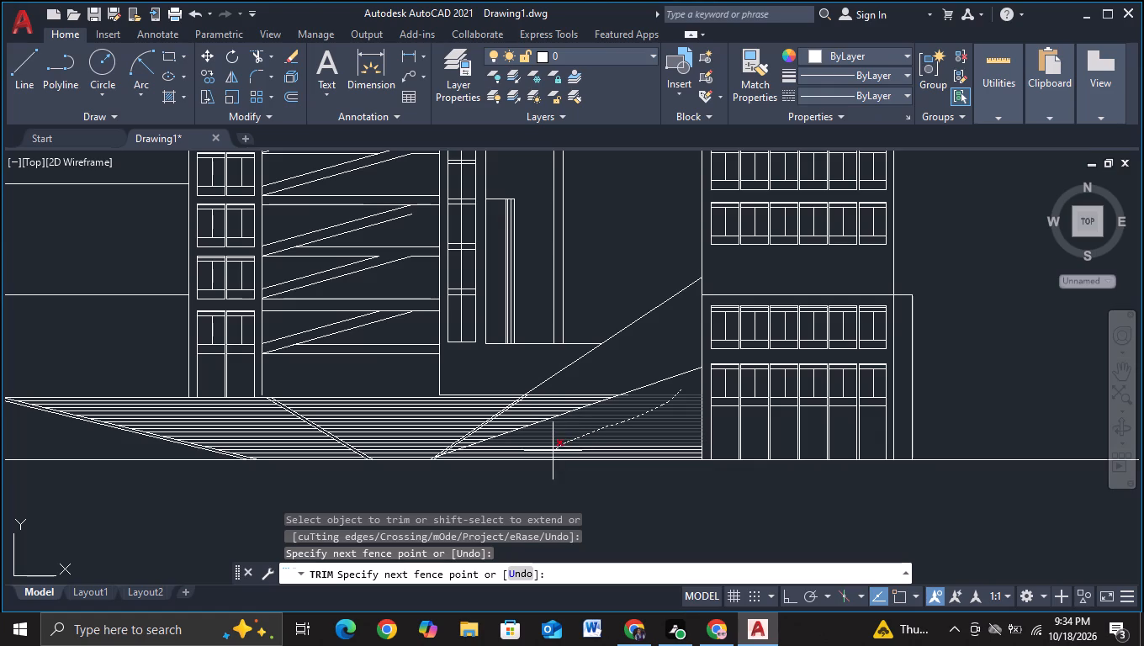
{"action": "left_click_drag", "start_coordinate": [553, 451], "coordinate": [543, 458]}
{"action": "scroll", "coordinate": [557, 445], "scroll_direction": "up", "scroll_amount": 1}
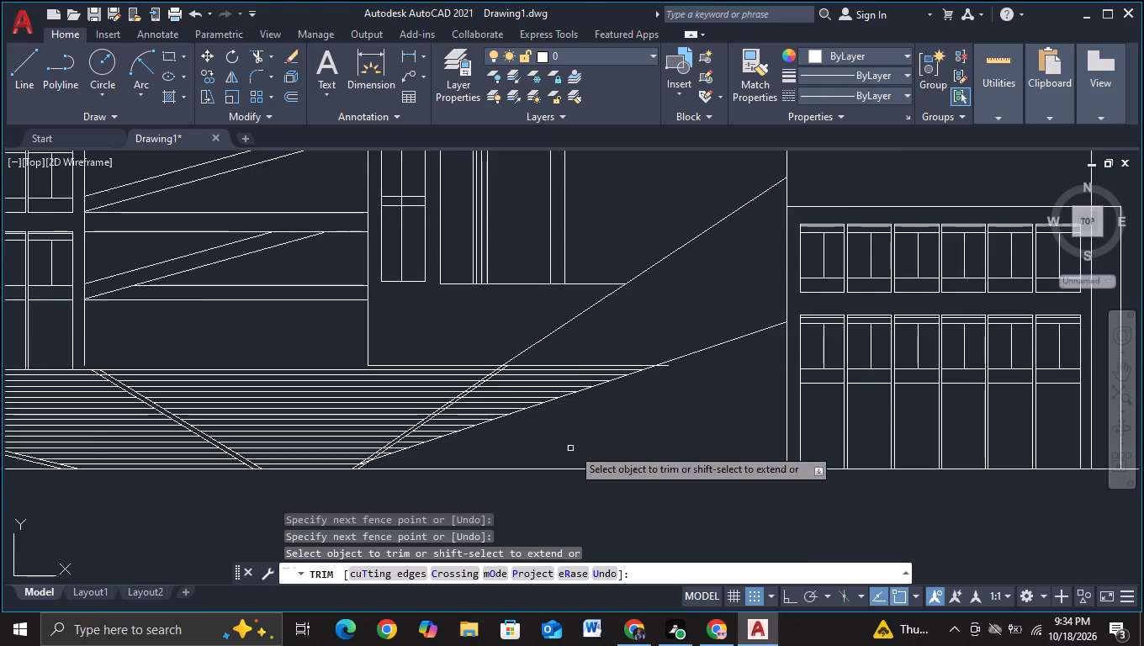
{"action": "scroll", "coordinate": [581, 446], "scroll_direction": "up", "scroll_amount": 2}
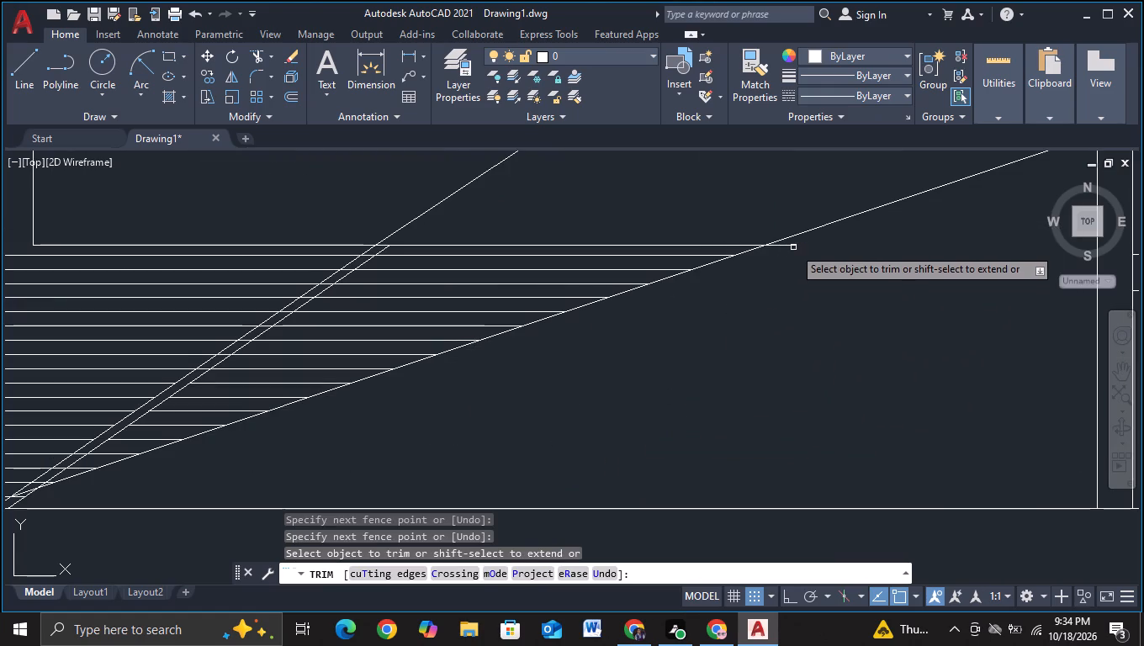
{"action": "left_click", "coordinate": [793, 247]}
{"action": "scroll", "coordinate": [614, 311], "scroll_direction": "down", "scroll_amount": 2}
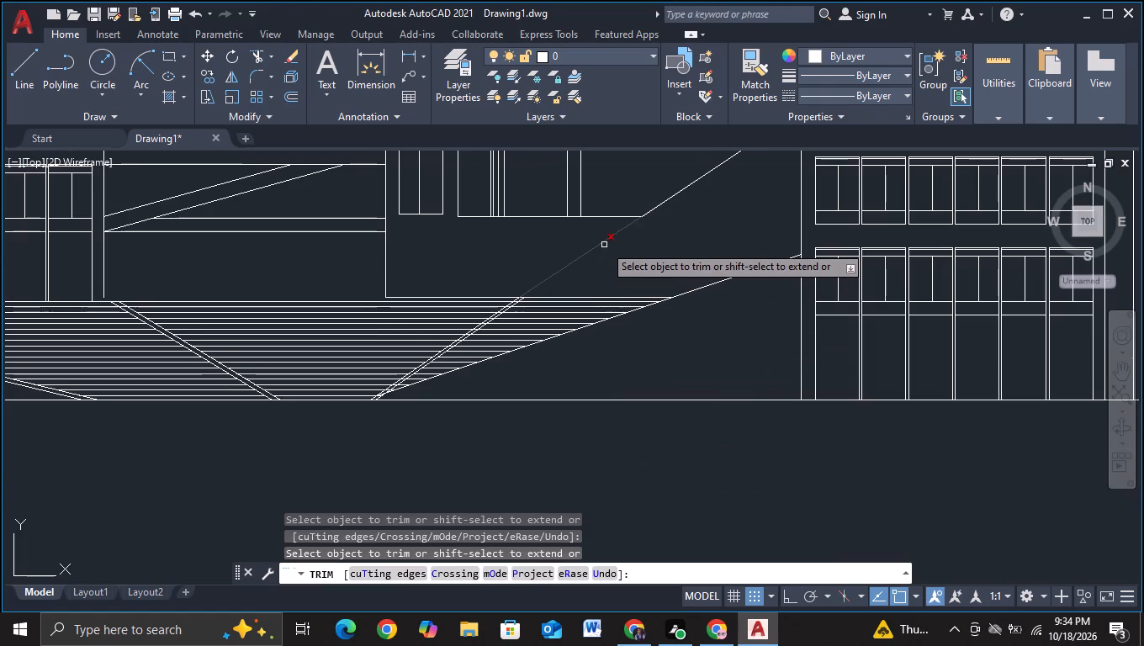
Trim away the old steeper sloping line between the top of the steps and the right tower.
{"action": "left_click", "coordinate": [604, 245]}
{"action": "left_click", "coordinate": [648, 212]}
{"action": "scroll", "coordinate": [681, 299], "scroll_direction": "down", "scroll_amount": 1}
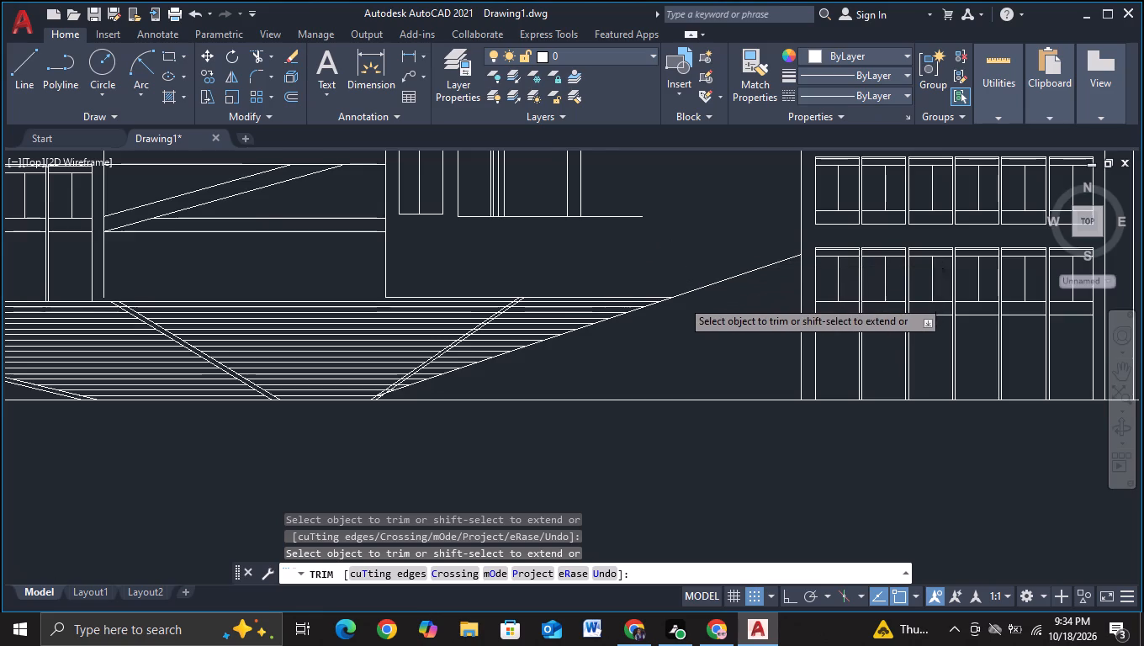
{"action": "key", "text": "Escape"}
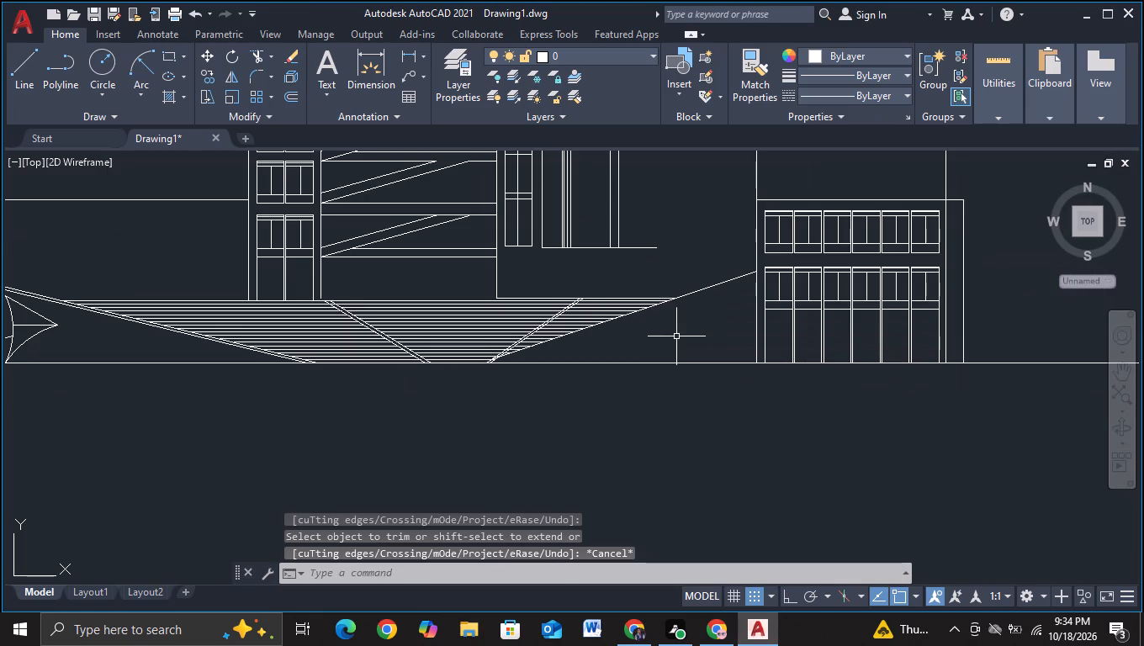
{"action": "middle_click_drag", "start_coordinate": [677, 337], "coordinate": [633, 390]}
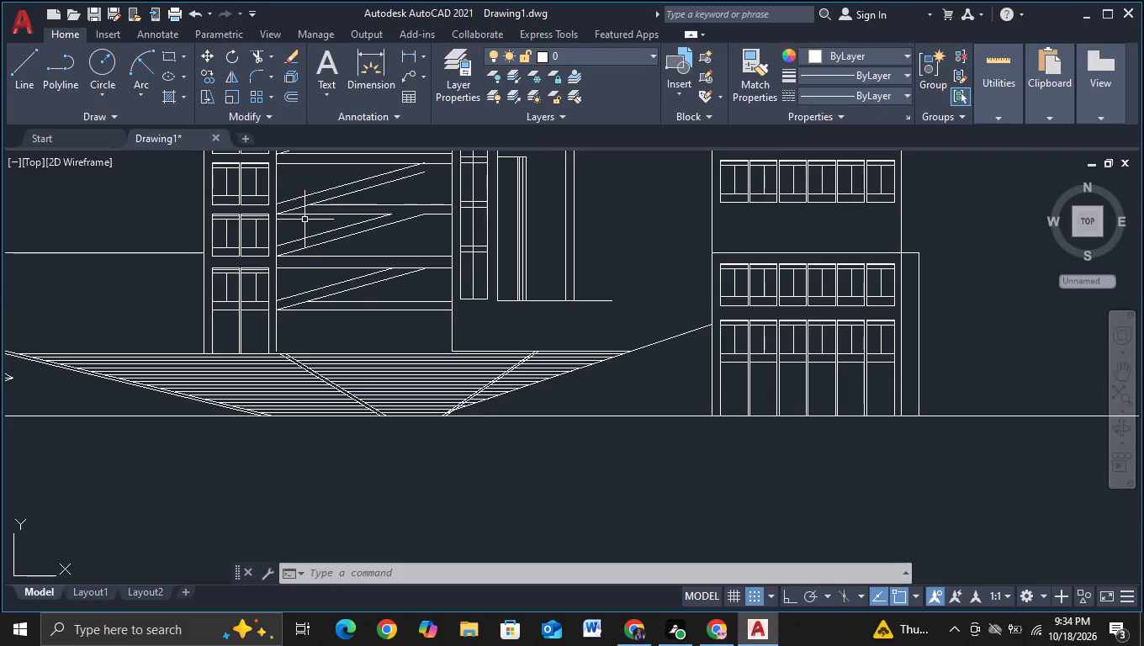
Draw a horizontal line about 30 units long from the recessed wall's free bottom end across the right tower's near wall.
{"action": "left_click", "coordinate": [17, 96]}
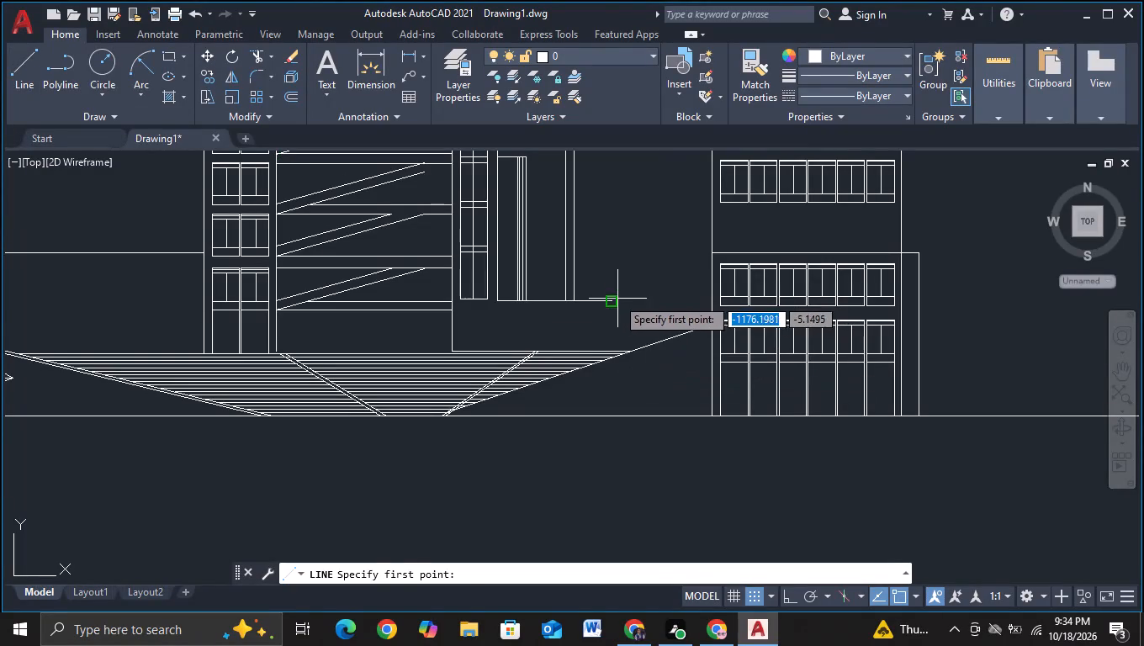
{"action": "left_click", "coordinate": [613, 298]}
{"action": "scroll", "coordinate": [714, 304], "scroll_direction": "up", "scroll_amount": 2}
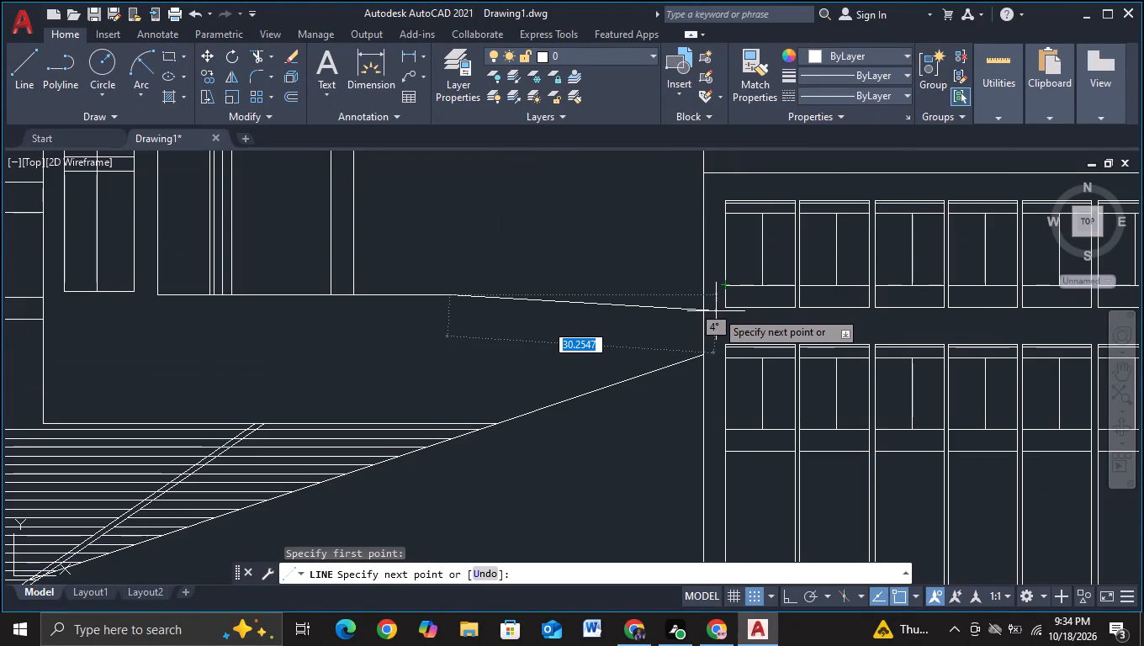
{"action": "key", "text": "F8"}
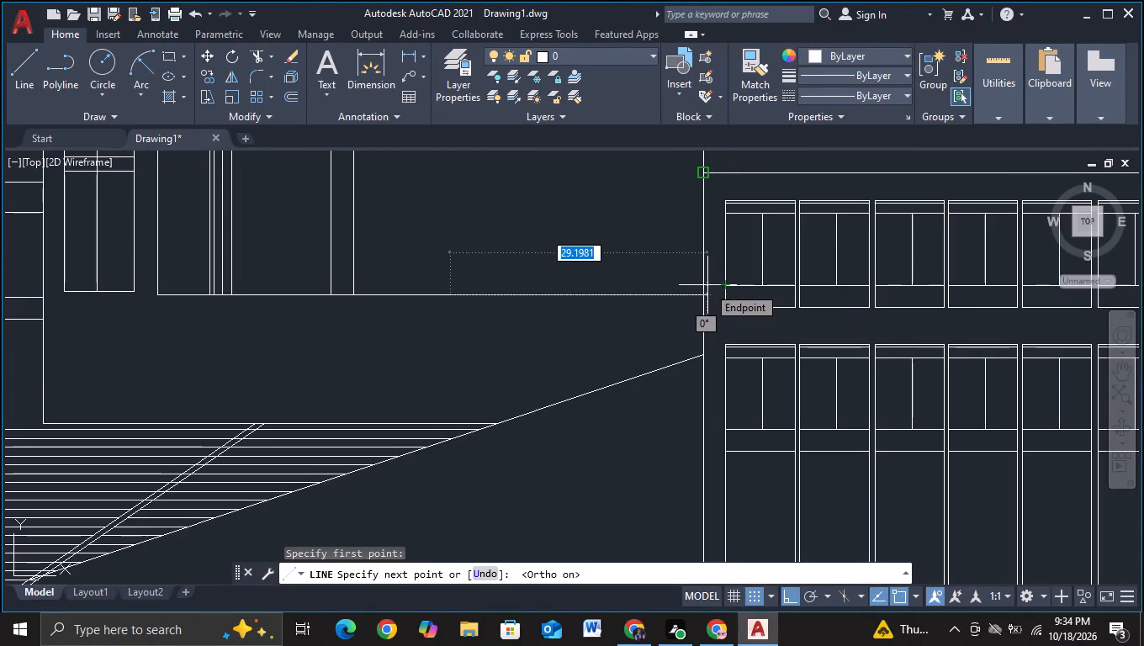
{"action": "left_click", "coordinate": [714, 288]}
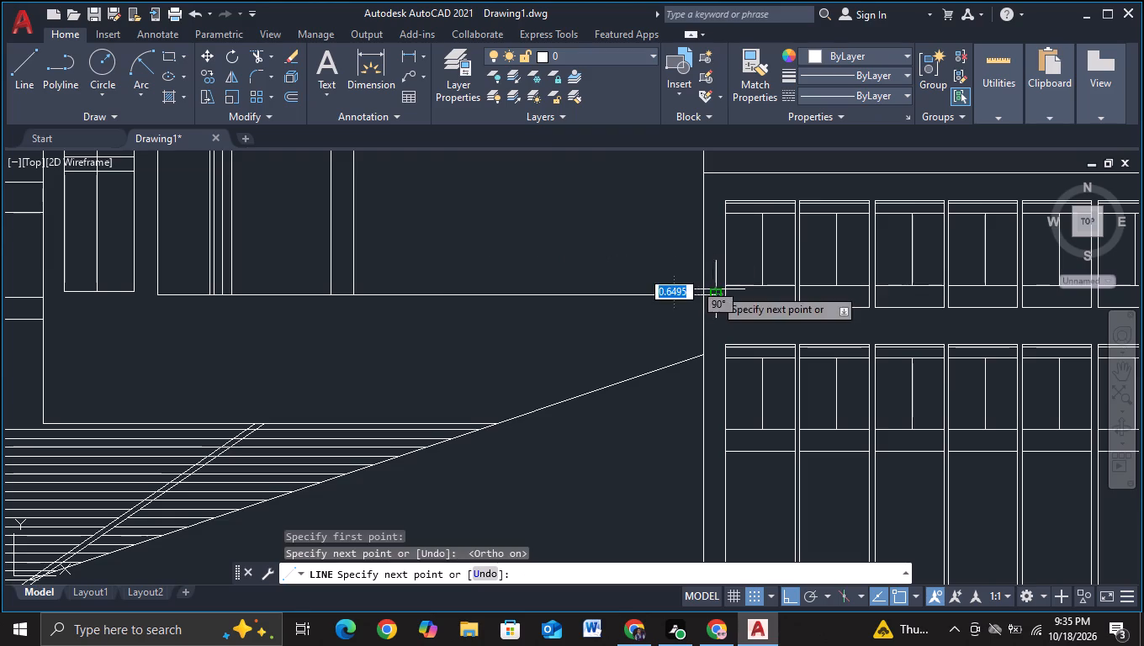
{"action": "key", "text": "Escape"}
Trim the part of the new horizontal line that overshoots the right tower's near wall.
{"action": "left_click", "coordinate": [251, 54]}
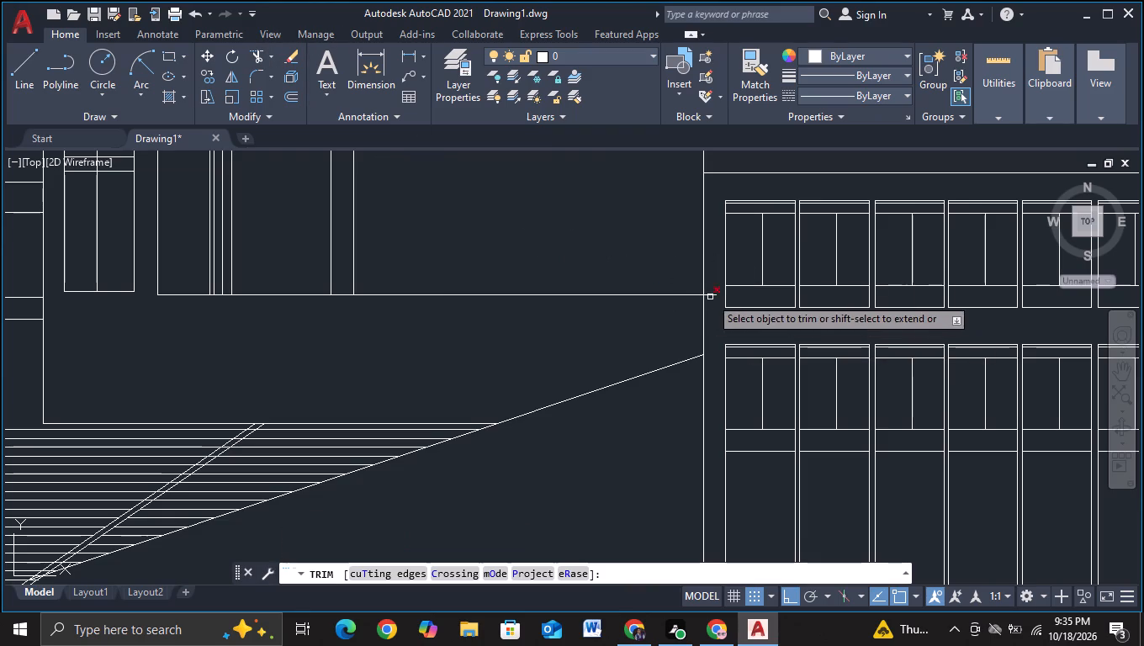
{"action": "left_click", "coordinate": [710, 297]}
{"action": "scroll", "coordinate": [670, 320], "scroll_direction": "down", "scroll_amount": 1}
{"action": "scroll", "coordinate": [614, 419], "scroll_direction": "down", "scroll_amount": 2}
{"action": "middle_click_drag", "start_coordinate": [620, 432], "coordinate": [734, 373]}
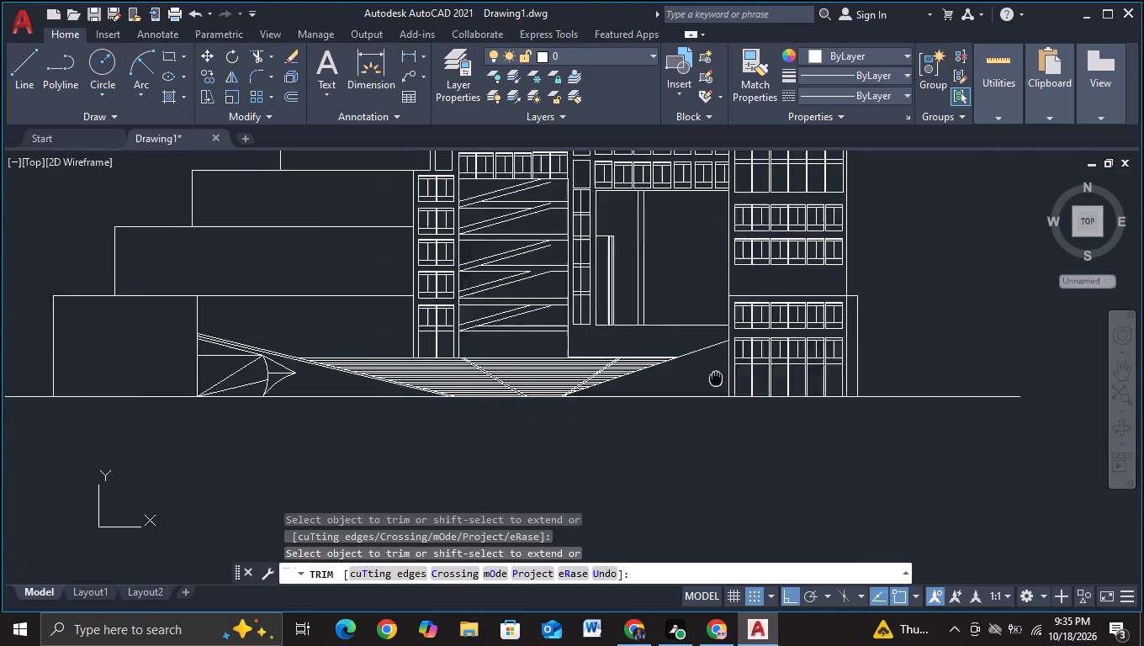
{"action": "key", "text": "Escape"}
{"action": "middle_click_drag", "start_coordinate": [676, 459], "coordinate": [693, 433]}
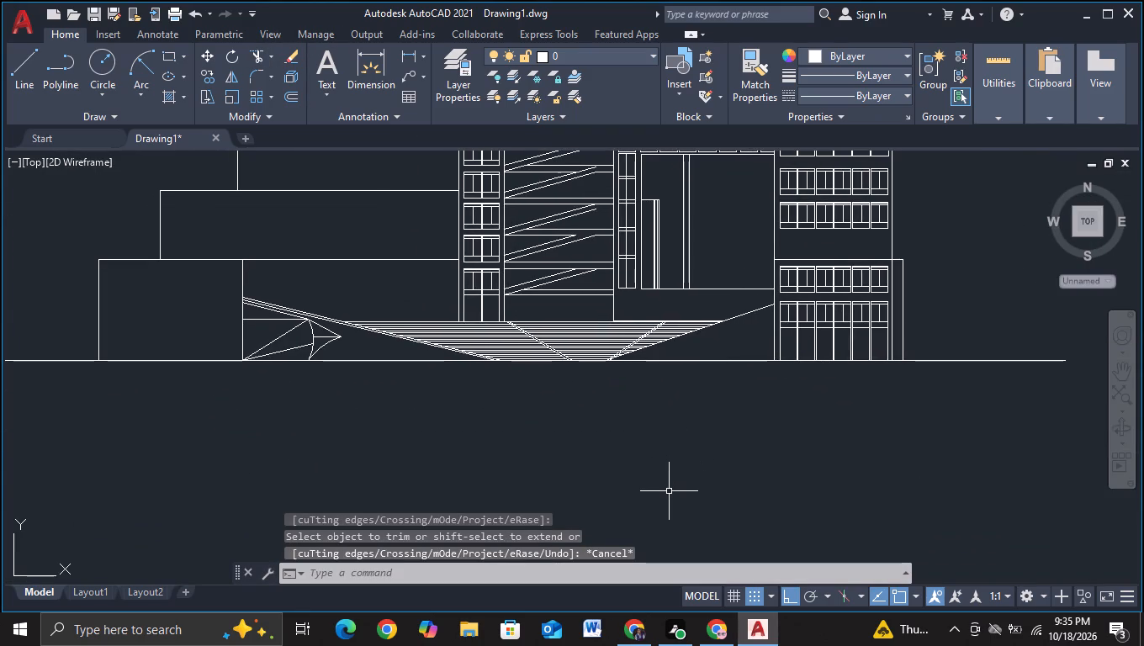
{"action": "key", "text": "Escape"}
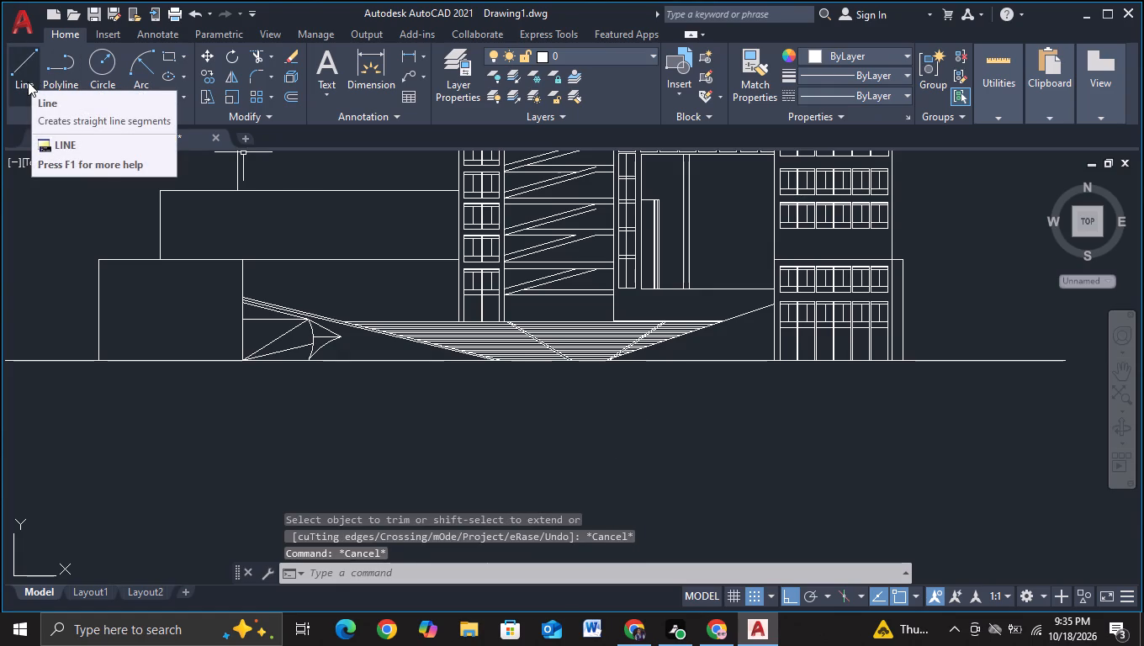
Draw a vertical line about 15.74 units long from the narrow window column's stair-side bottom corner down to the step lines.
{"action": "left_click", "coordinate": [19, 73]}
{"action": "scroll", "coordinate": [639, 275], "scroll_direction": "up", "scroll_amount": 1}
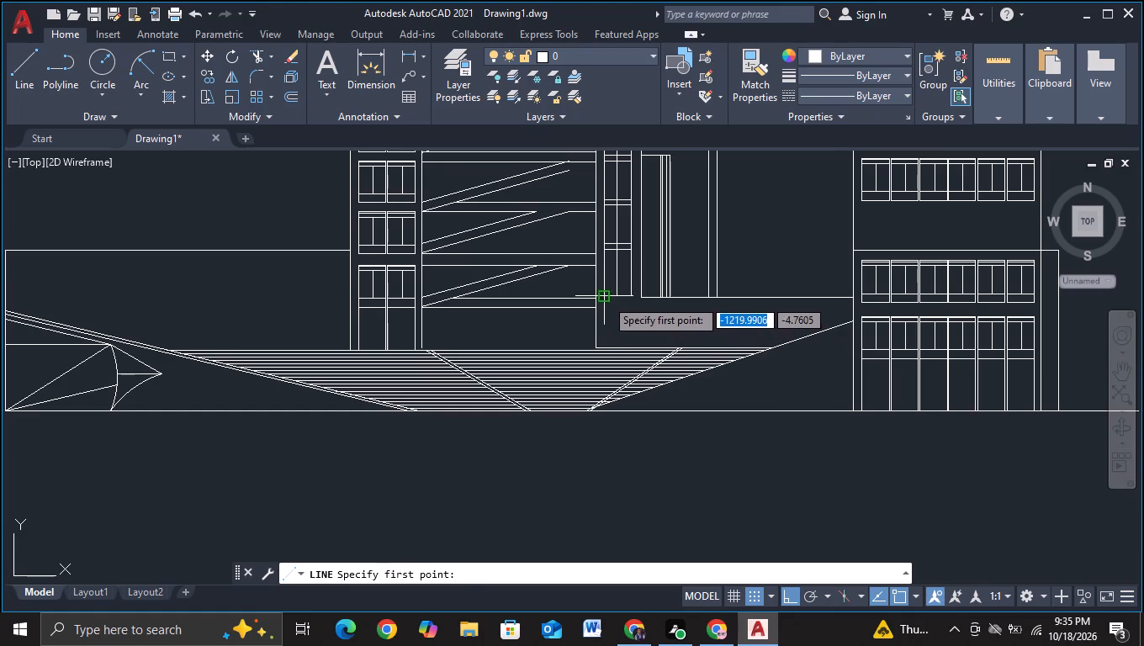
{"action": "left_click", "coordinate": [606, 299]}
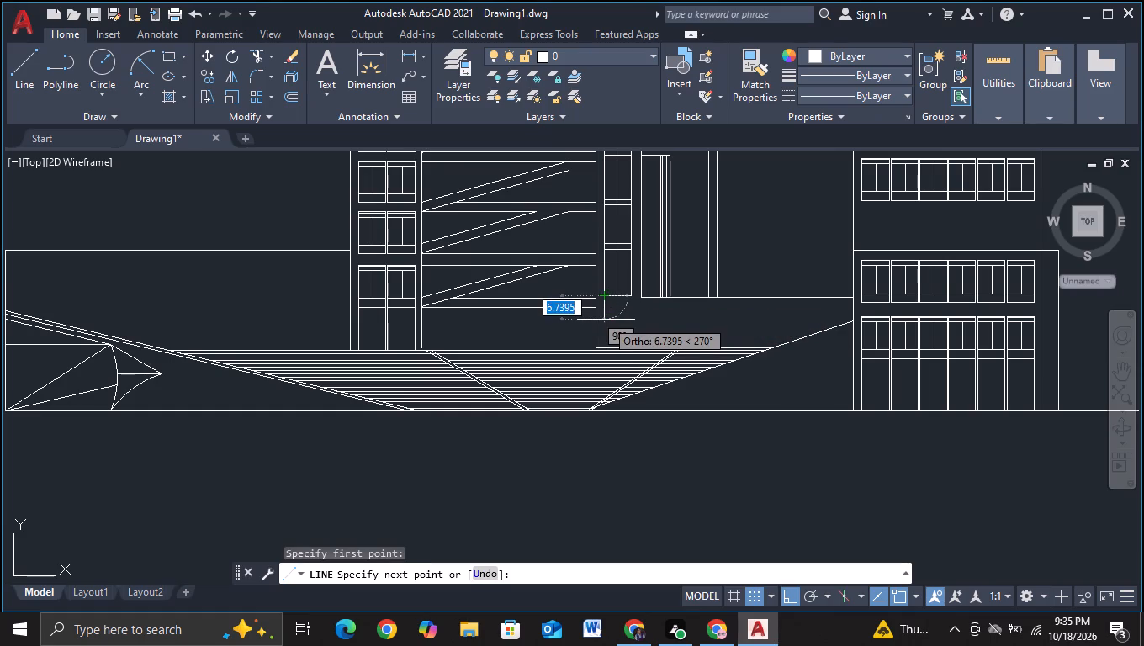
{"action": "scroll", "coordinate": [604, 334], "scroll_direction": "up", "scroll_amount": 2}
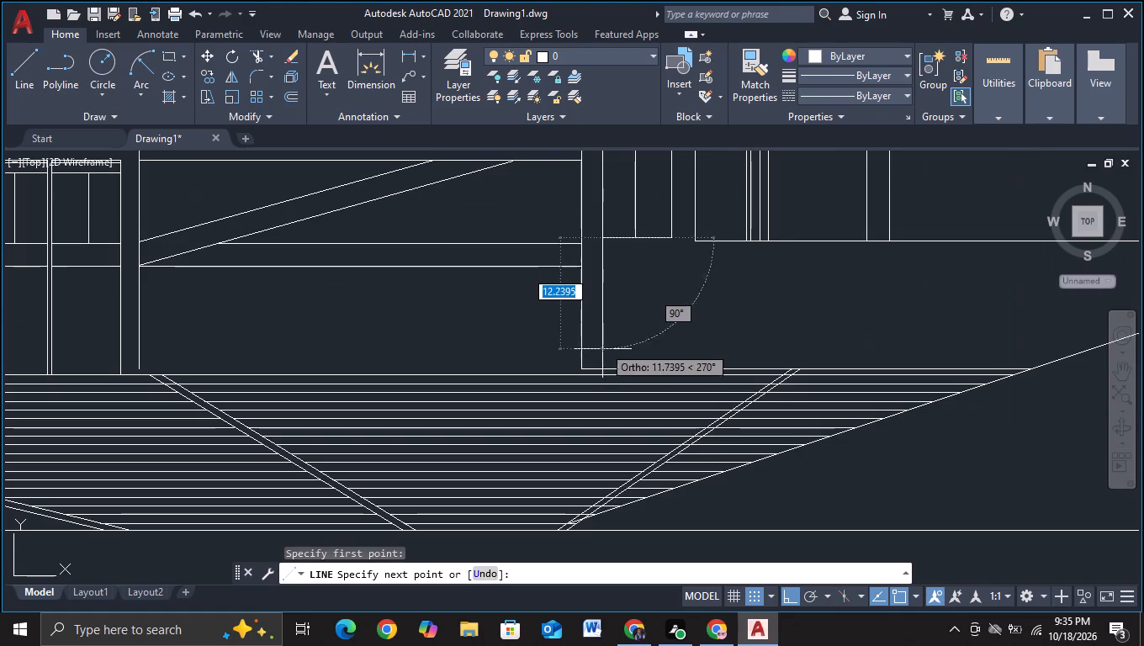
{"action": "scroll", "coordinate": [615, 378], "scroll_direction": "up", "scroll_amount": 2}
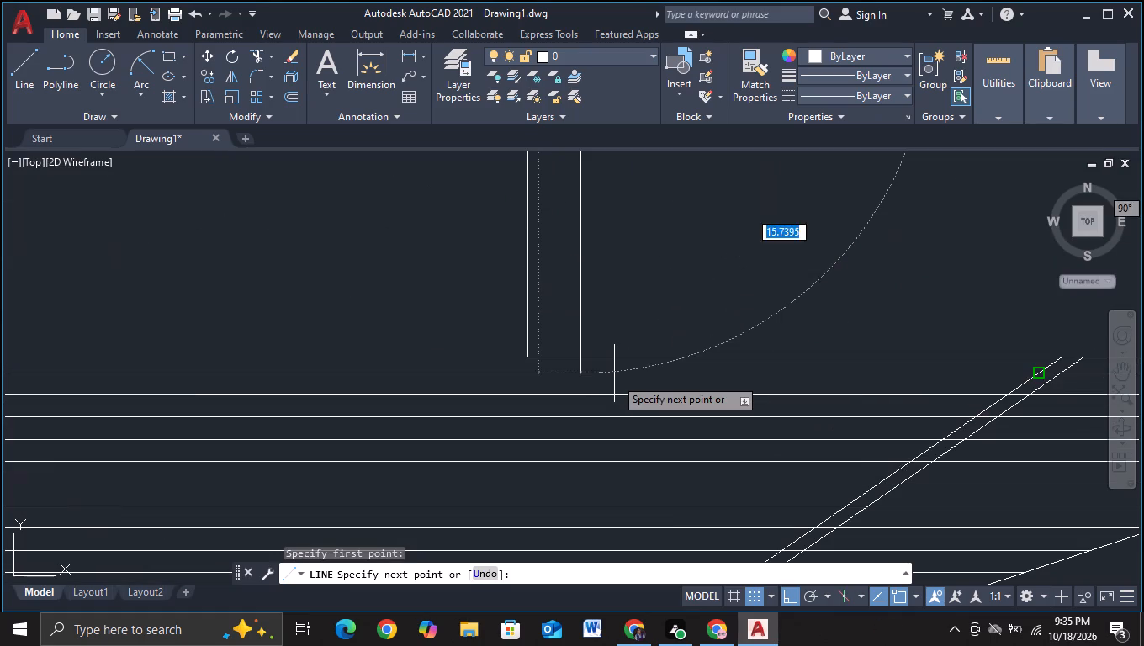
{"action": "key", "text": "F3"}
{"action": "scroll", "coordinate": [615, 378], "scroll_direction": "down", "scroll_amount": 2}
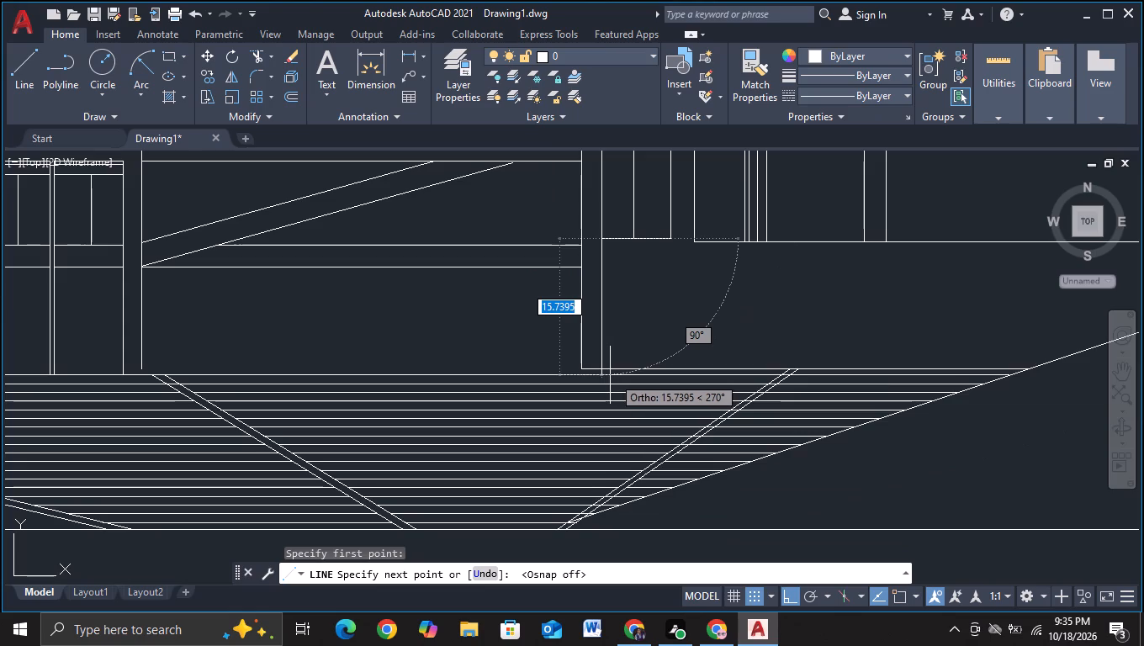
{"action": "left_click", "coordinate": [609, 373]}
{"action": "key", "text": "Escape"}
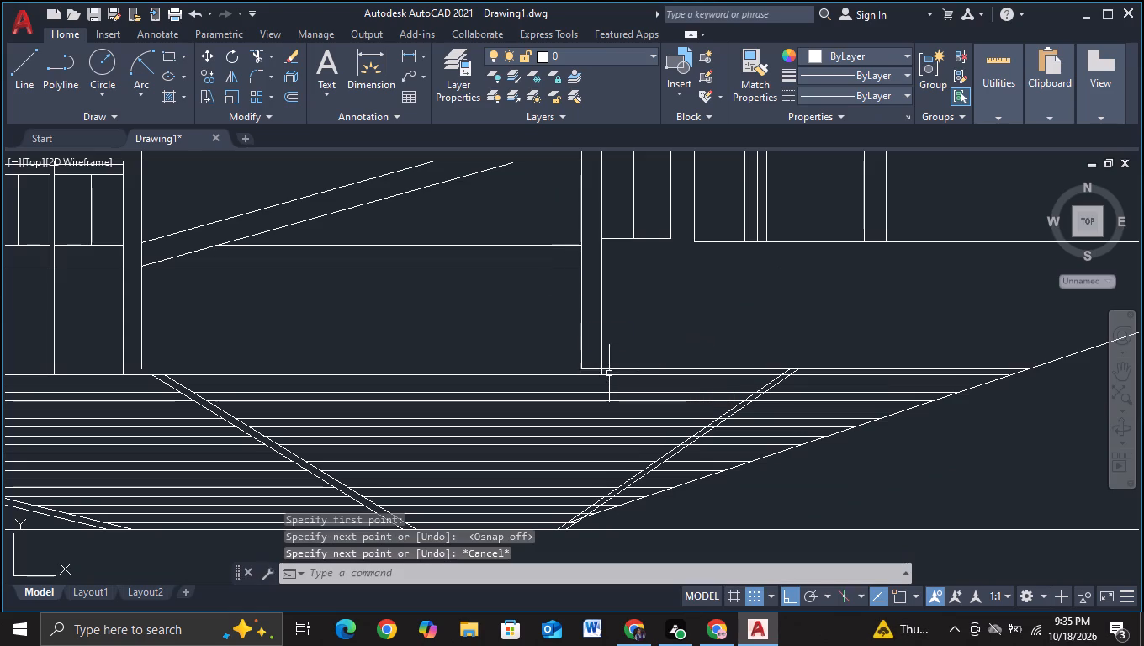
Trim the new vertical line's short overshoot below the horizontal line at the top of the steps.
{"action": "left_click", "coordinate": [260, 56]}
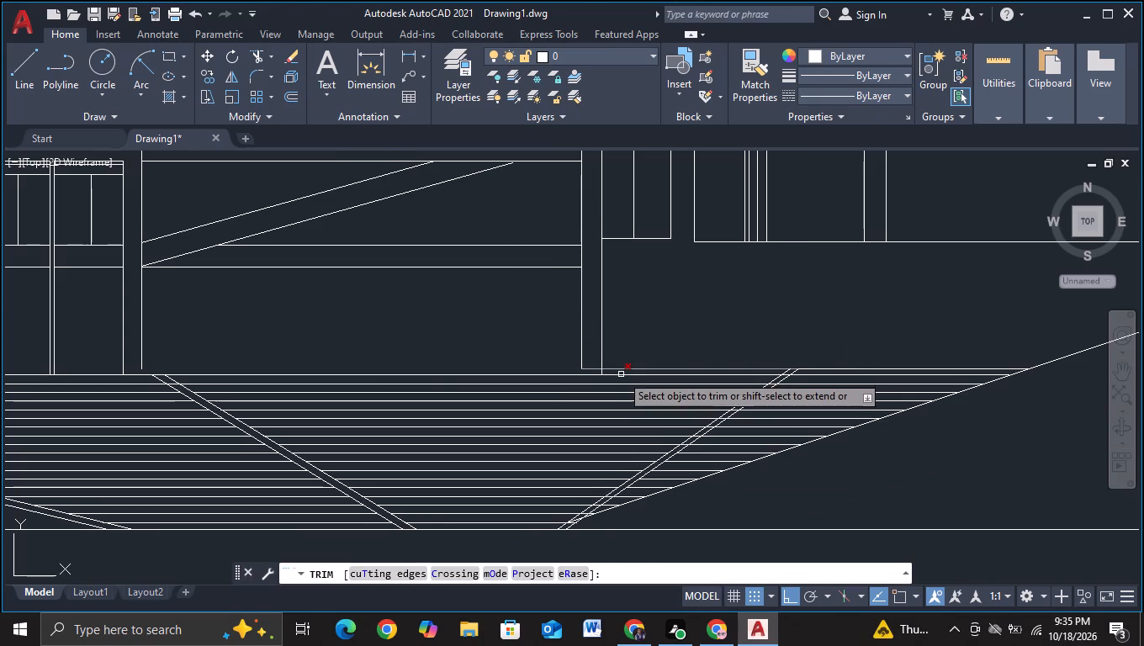
{"action": "left_click", "coordinate": [602, 373]}
{"action": "key", "text": "Escape"}
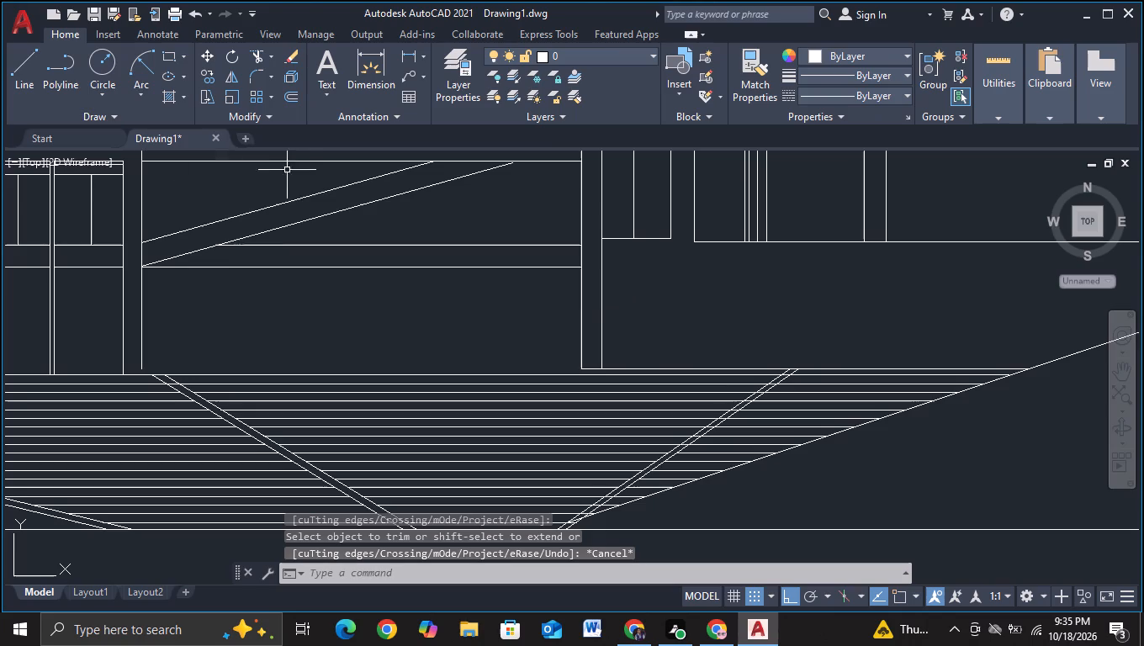
Extend the narrow window column's tower-side edge down to the horizontal line at the top of the steps.
{"action": "key", "text": "e"}
{"action": "left_click", "coordinate": [388, 234]}
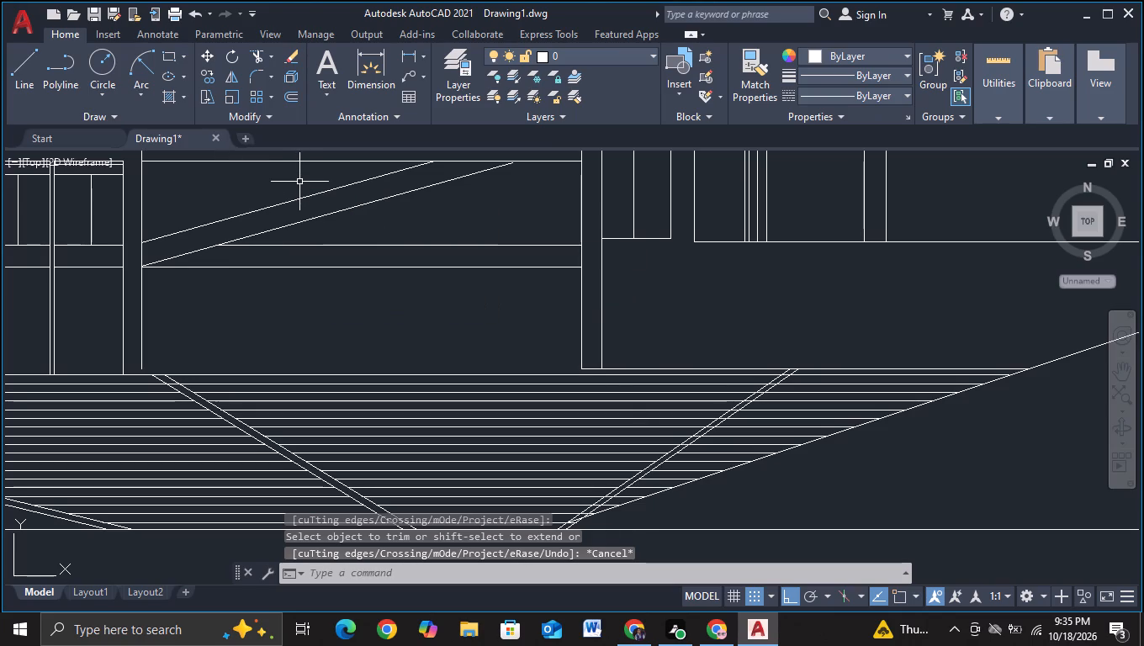
{"action": "left_click", "coordinate": [670, 229]}
{"action": "scroll", "coordinate": [813, 319], "scroll_direction": "down", "scroll_amount": 2}
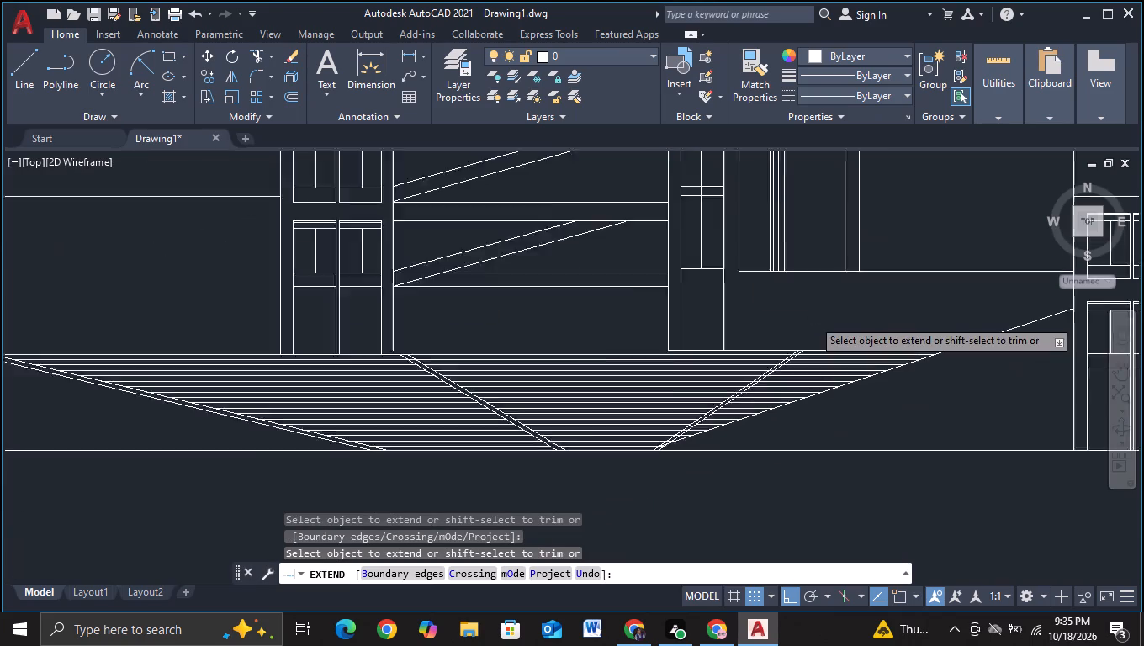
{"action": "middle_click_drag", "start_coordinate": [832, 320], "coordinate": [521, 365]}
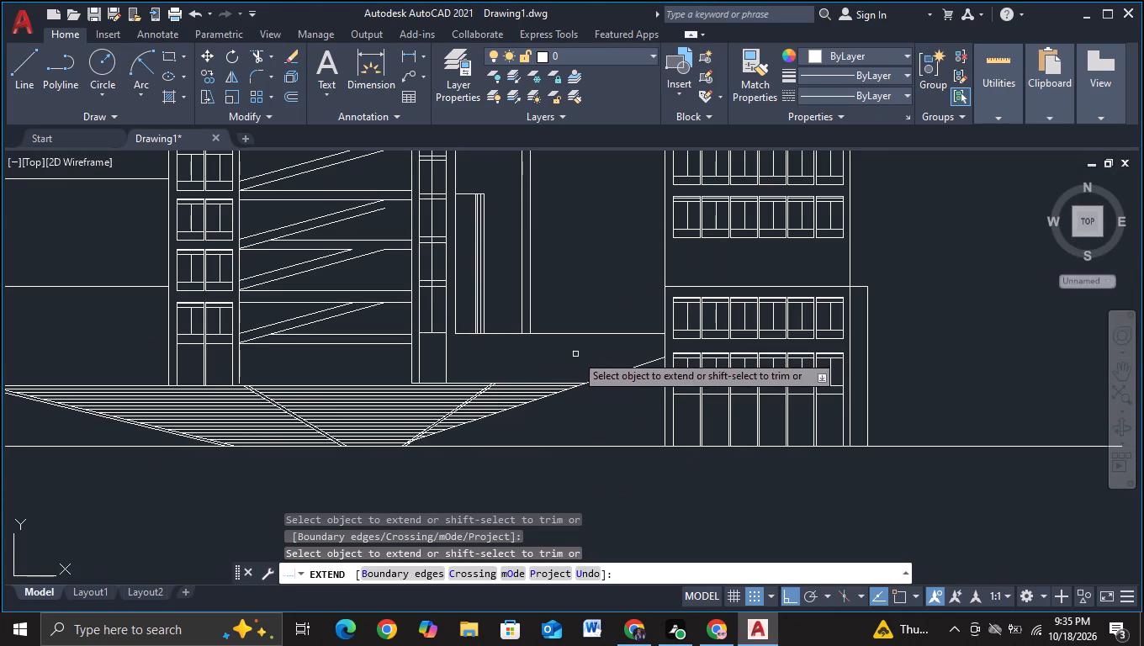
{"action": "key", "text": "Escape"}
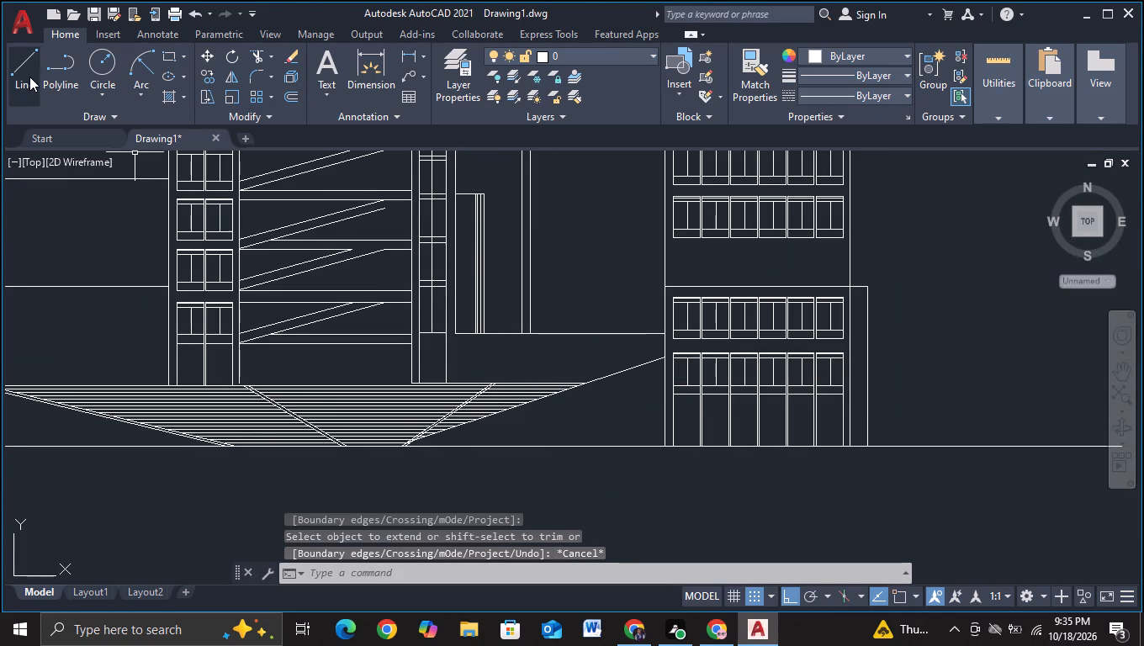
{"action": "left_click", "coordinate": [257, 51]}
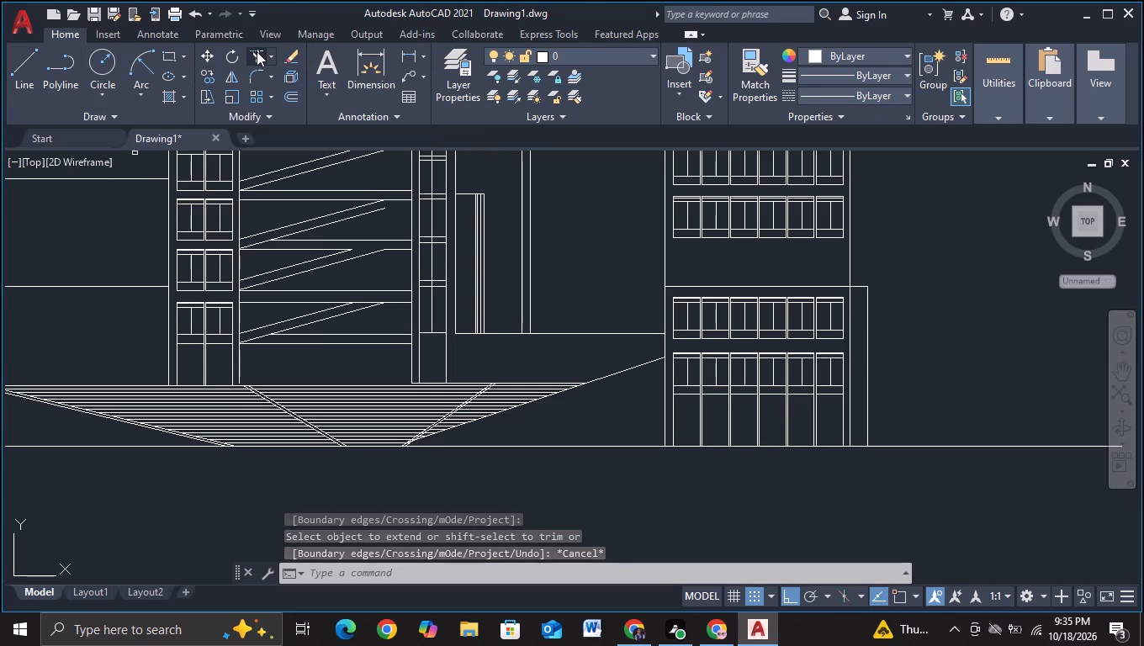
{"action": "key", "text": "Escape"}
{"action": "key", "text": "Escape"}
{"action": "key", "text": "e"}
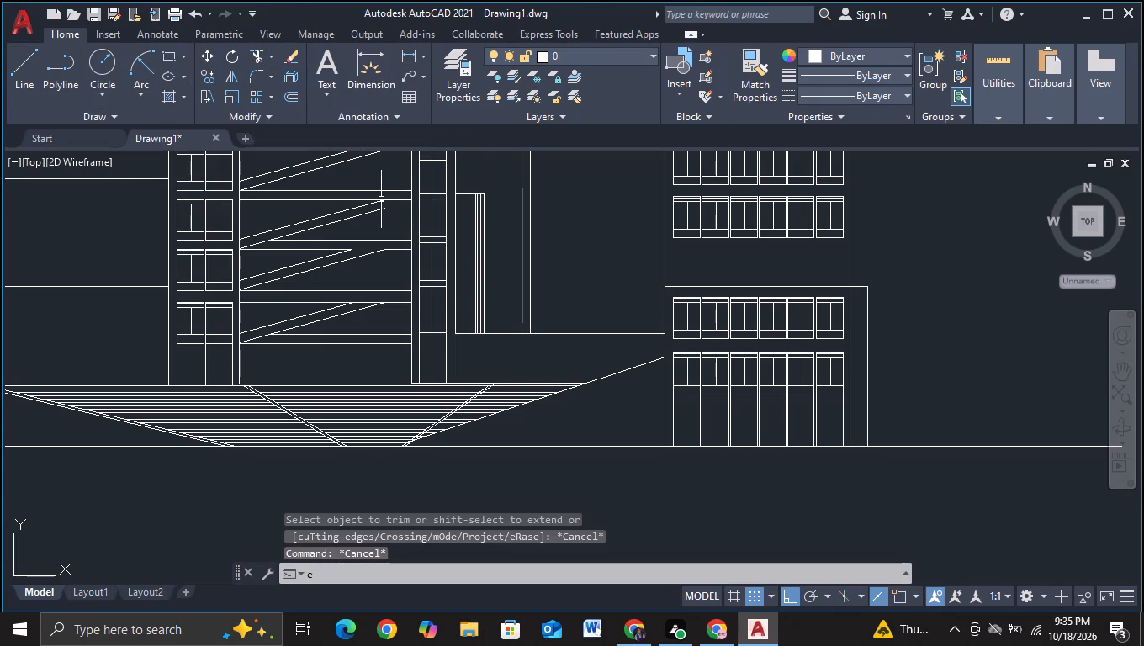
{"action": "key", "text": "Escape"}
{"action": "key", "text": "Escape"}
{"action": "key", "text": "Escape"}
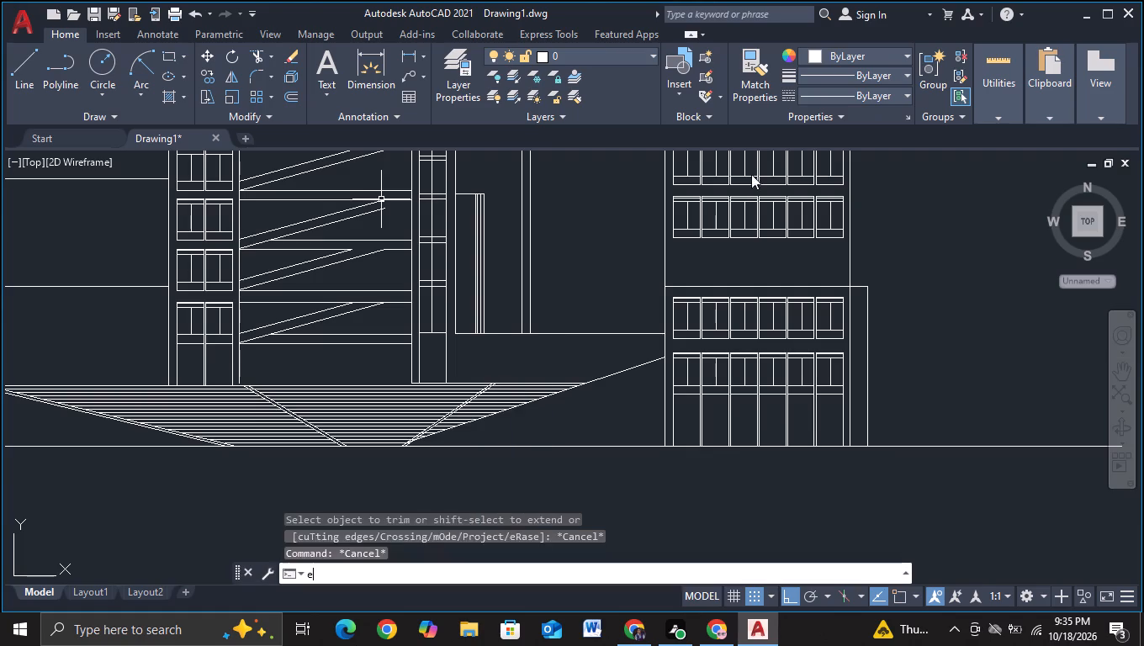
Erase the two collinear horizontal lines running from the base of the slender columns to the right-hand tower.
{"action": "left_click", "coordinate": [546, 334]}
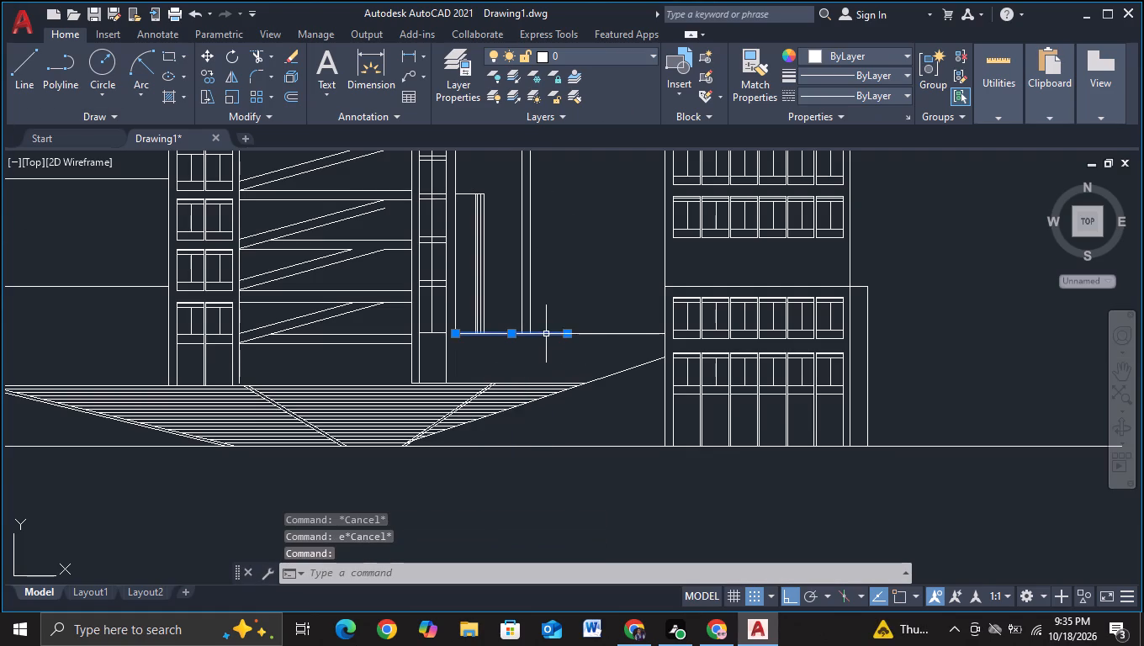
{"action": "left_click", "coordinate": [591, 336]}
{"action": "key", "text": "Delete"}
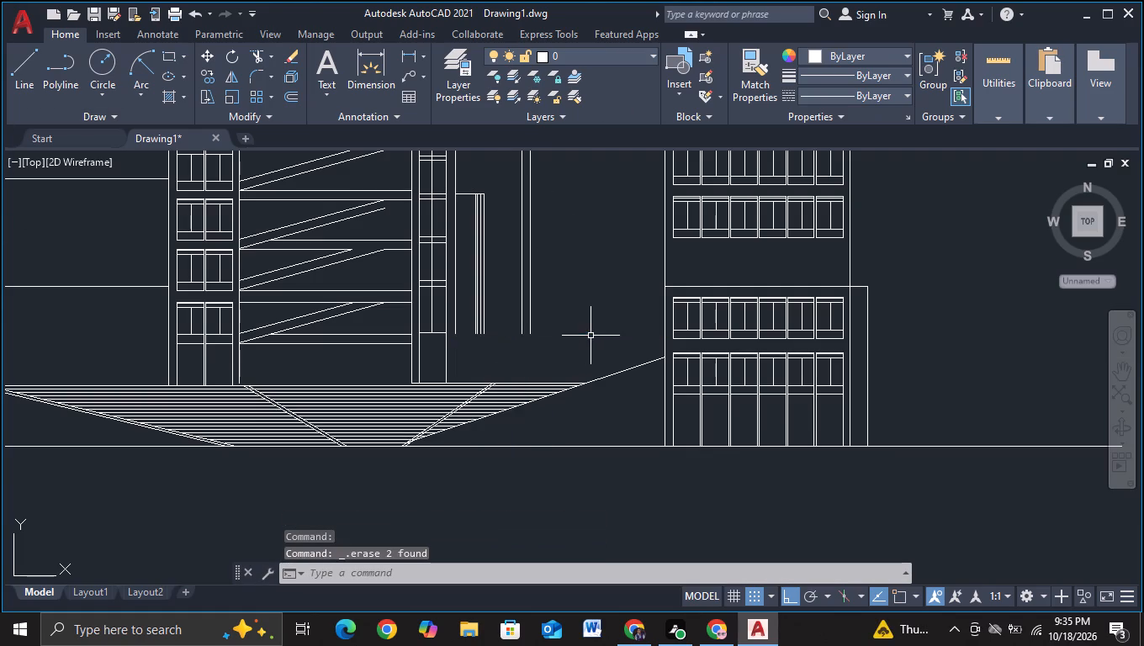
{"action": "key", "text": "Escape"}
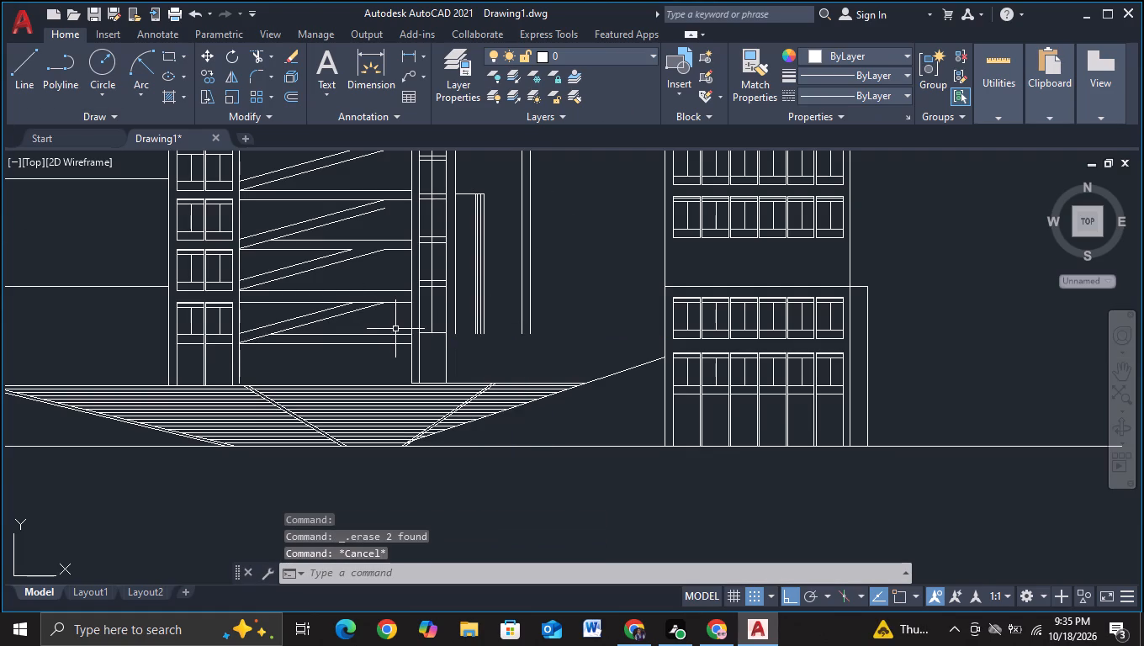
Extend the vertical wall and column lines between the central block and right-hand tower down to the top of the stairs.
{"action": "key", "text": "e"}
{"action": "left_click", "coordinate": [483, 382]}
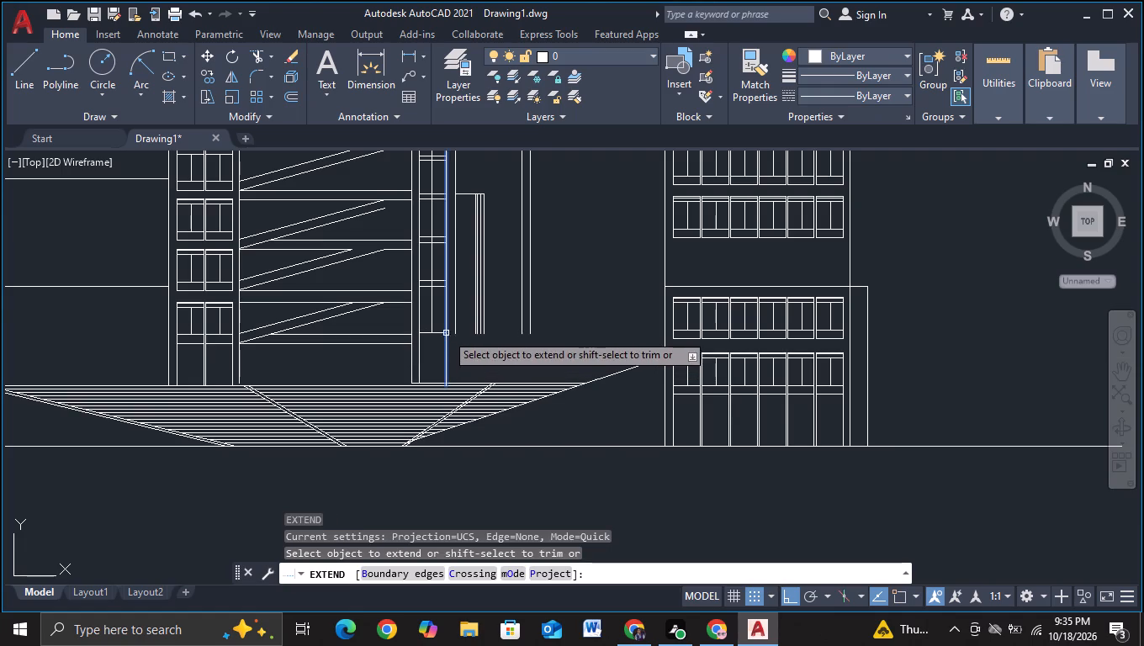
{"action": "left_click_drag", "start_coordinate": [453, 328], "coordinate": [498, 333]}
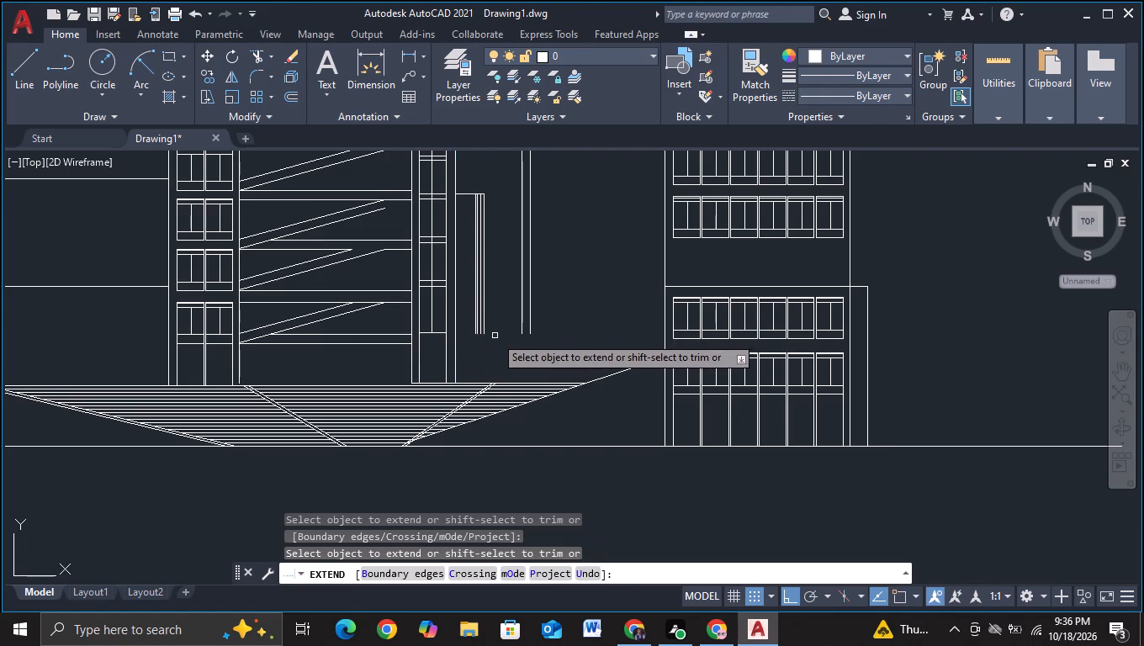
{"action": "left_click_drag", "start_coordinate": [464, 328], "coordinate": [561, 329]}
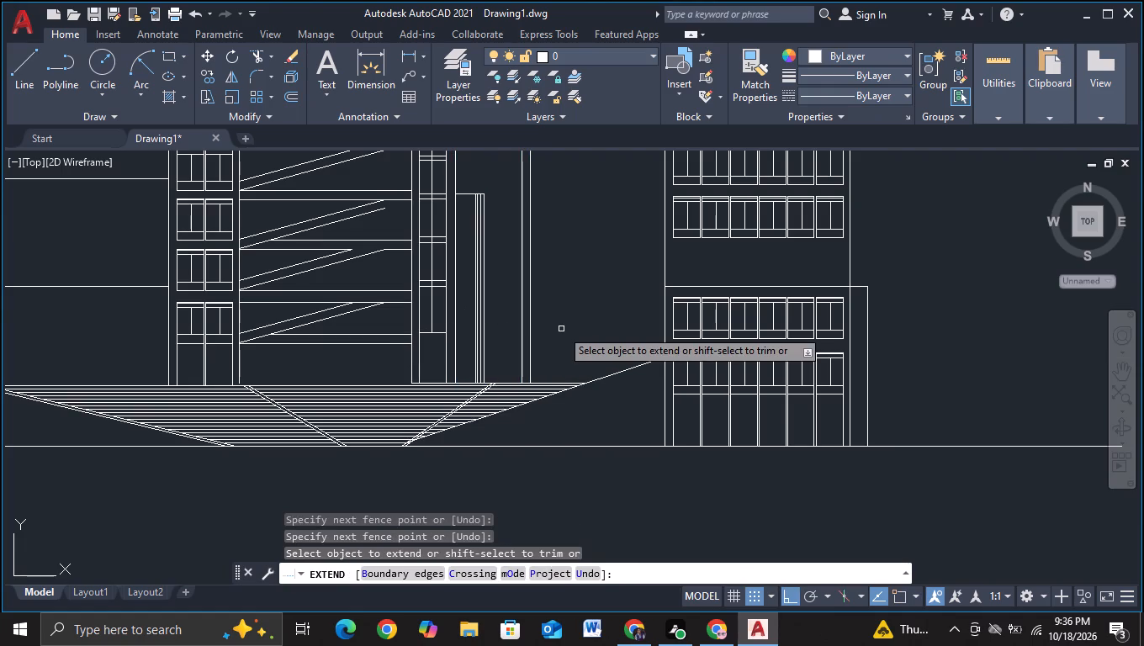
{"action": "scroll", "coordinate": [567, 324], "scroll_direction": "down", "scroll_amount": 2}
{"action": "key", "text": "Escape"}
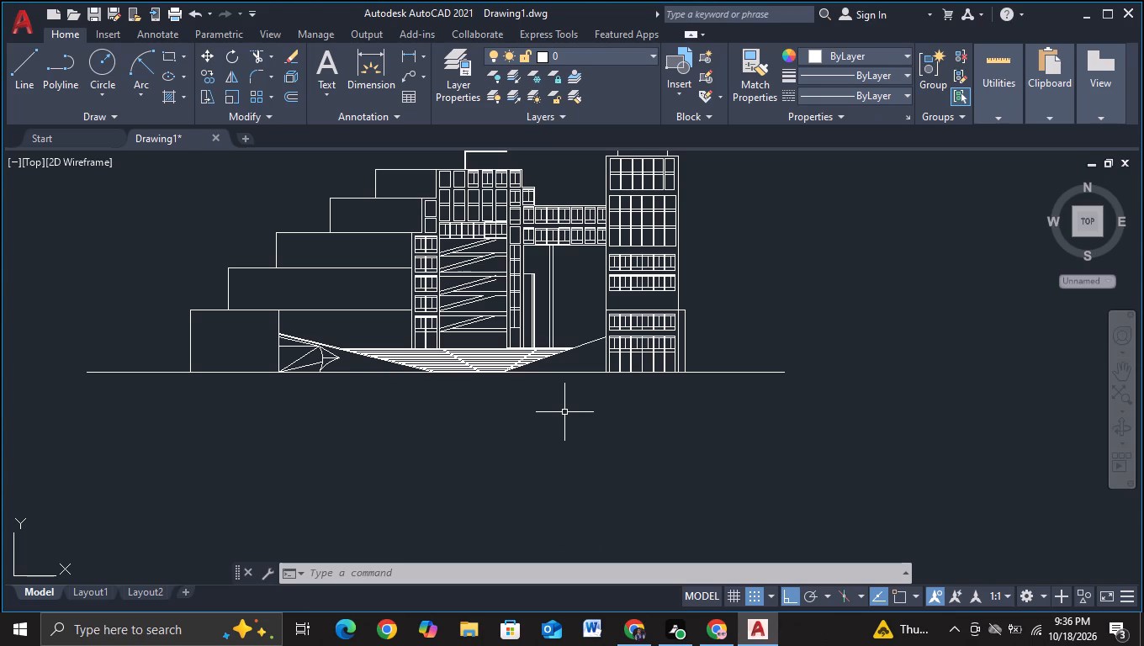
With ortho off, draw a line about 40 units long just beneath the sloping edge, from the right-hand tower's wall down toward the stairs.
{"action": "scroll", "coordinate": [565, 376], "scroll_direction": "down", "scroll_amount": 2}
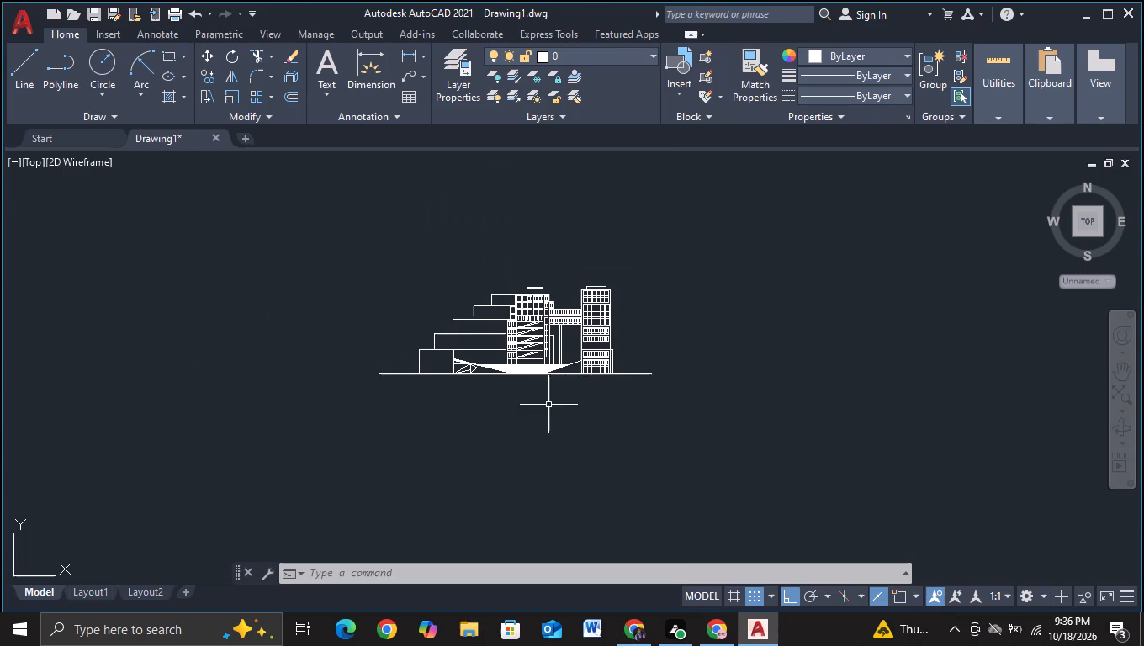
{"action": "scroll", "coordinate": [546, 409], "scroll_direction": "up", "scroll_amount": 2}
{"action": "middle_click_drag", "start_coordinate": [537, 405], "coordinate": [428, 443]}
{"action": "left_click", "coordinate": [19, 86]}
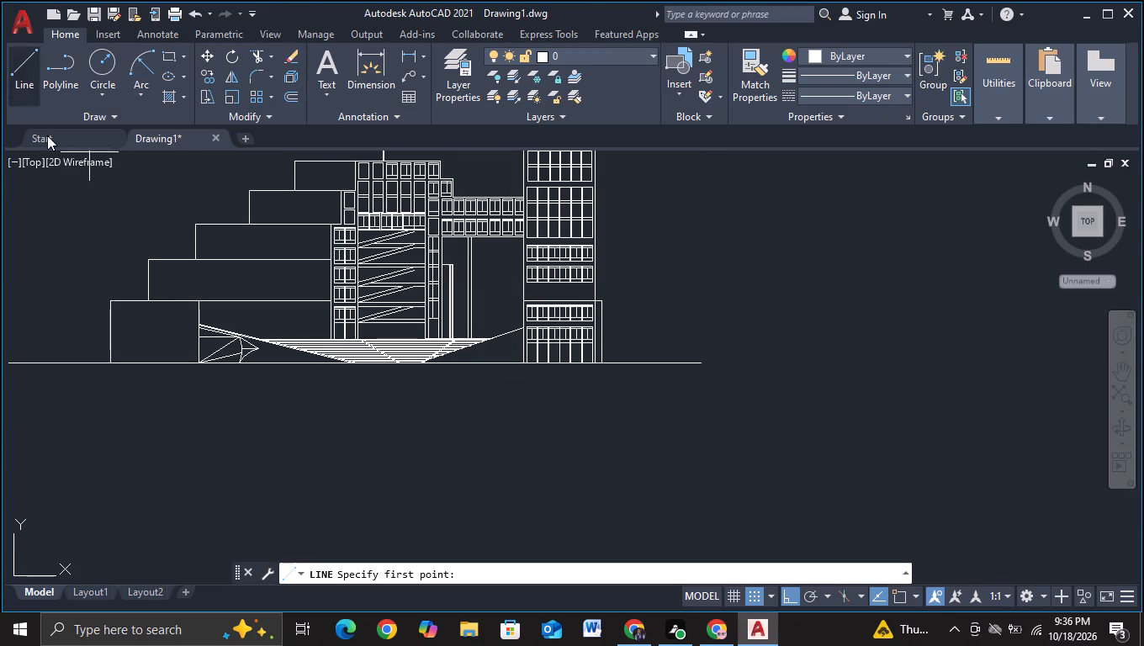
{"action": "middle_click_drag", "start_coordinate": [359, 536], "coordinate": [582, 539]}
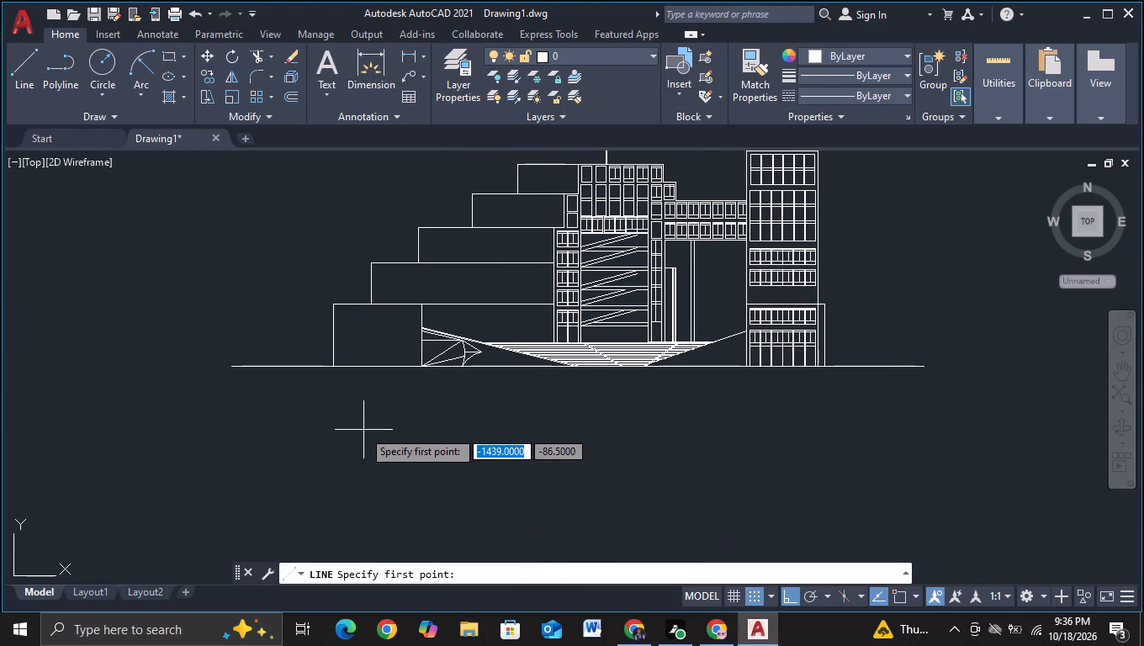
{"action": "middle_click_drag", "start_coordinate": [363, 430], "coordinate": [314, 460]}
{"action": "middle_click_drag", "start_coordinate": [352, 447], "coordinate": [341, 474]}
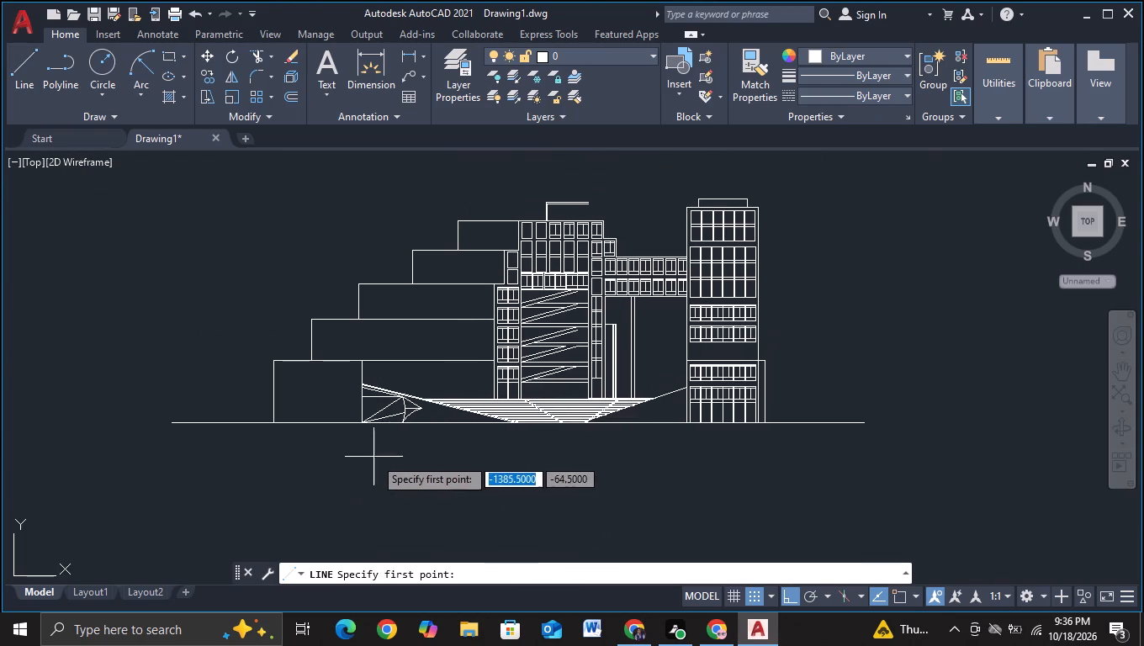
{"action": "middle_click_drag", "start_coordinate": [449, 467], "coordinate": [319, 479]}
{"action": "scroll", "coordinate": [479, 484], "scroll_direction": "up", "scroll_amount": 2}
{"action": "middle_click_drag", "start_coordinate": [503, 490], "coordinate": [403, 517]}
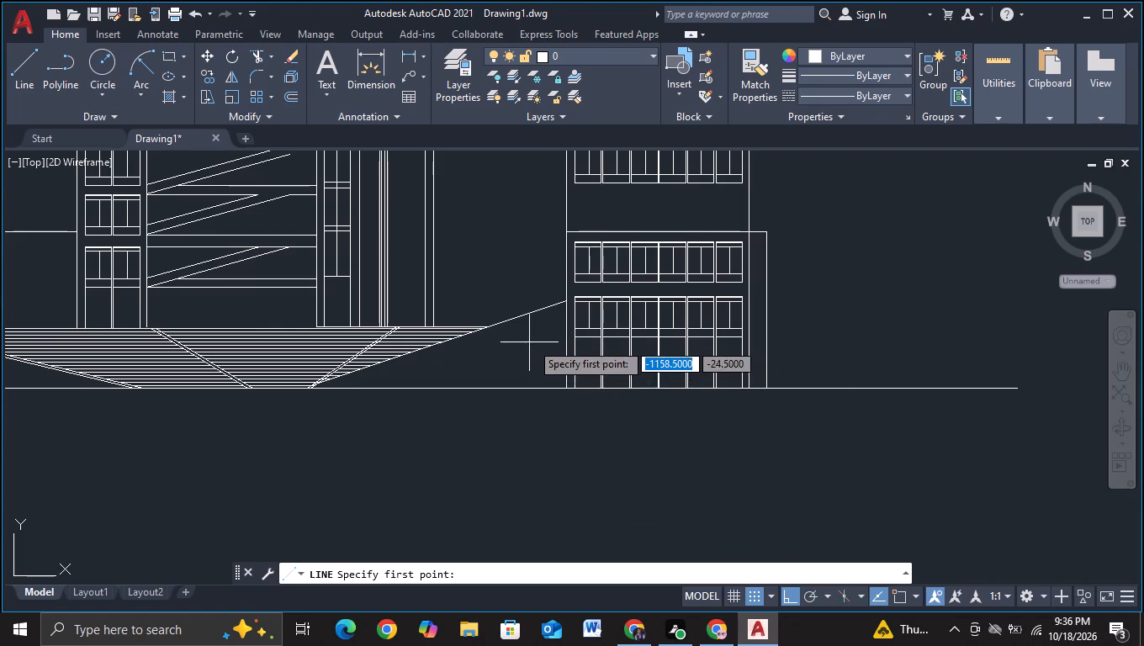
{"action": "scroll", "coordinate": [532, 341], "scroll_direction": "up", "scroll_amount": 1}
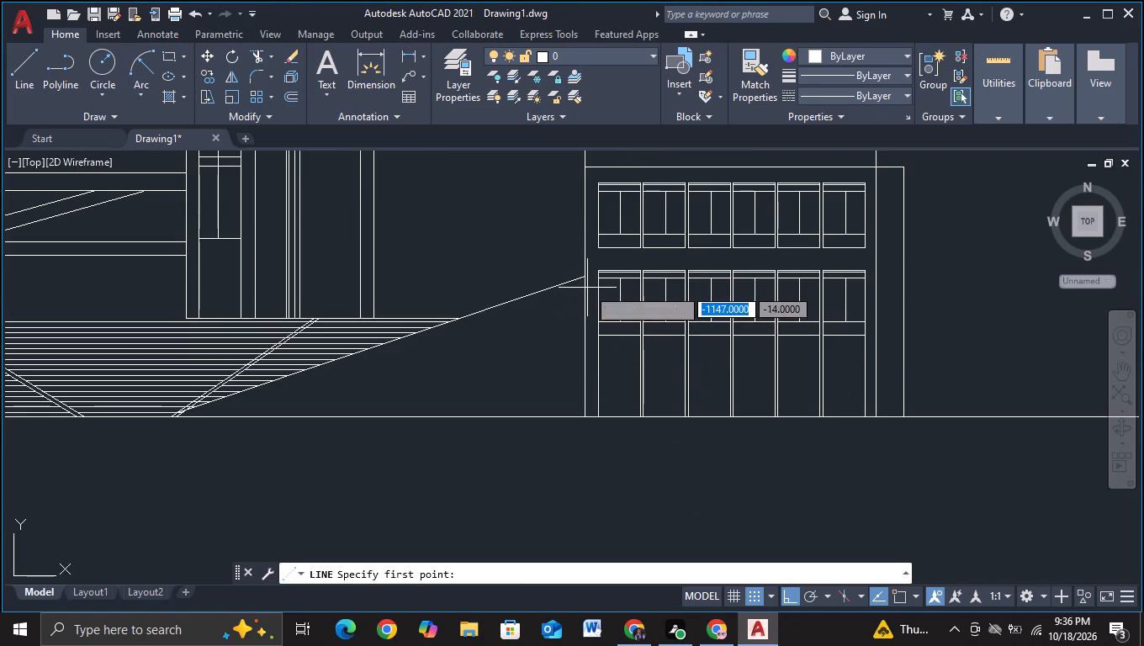
{"action": "left_click", "coordinate": [587, 283]}
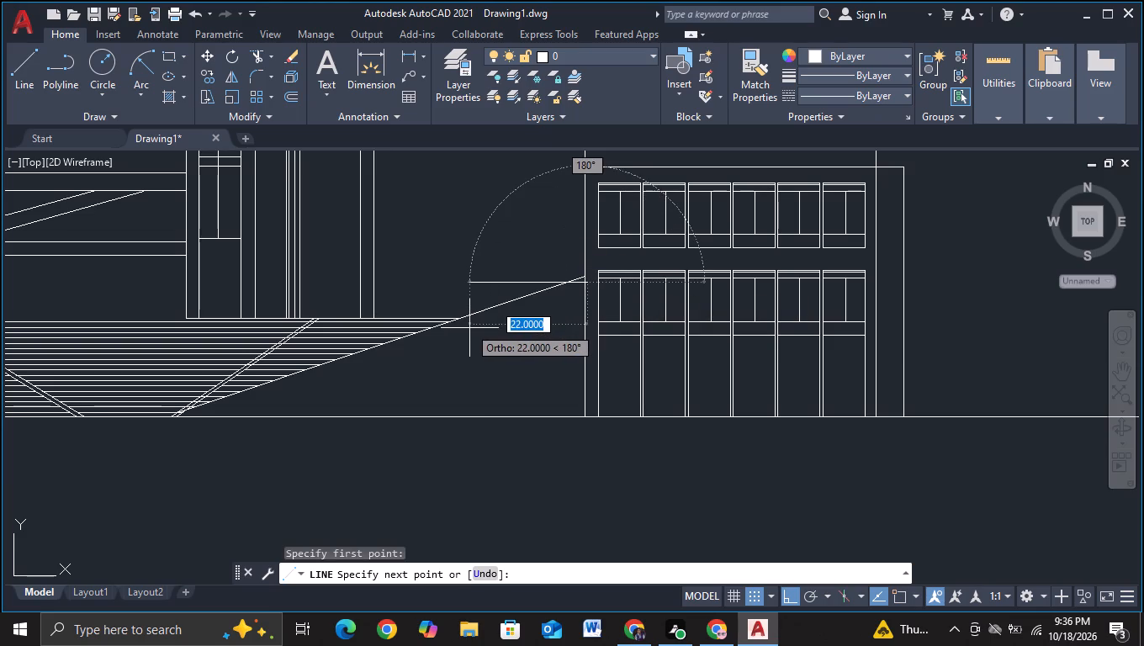
{"action": "key", "text": "F8"}
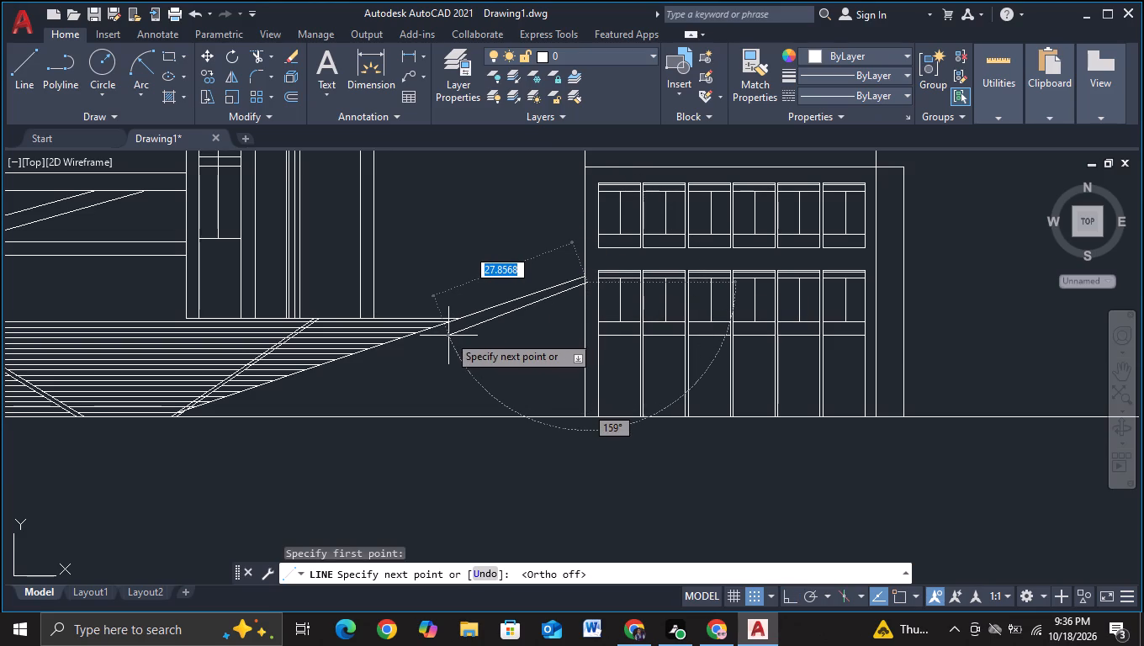
{"action": "left_click", "coordinate": [384, 355]}
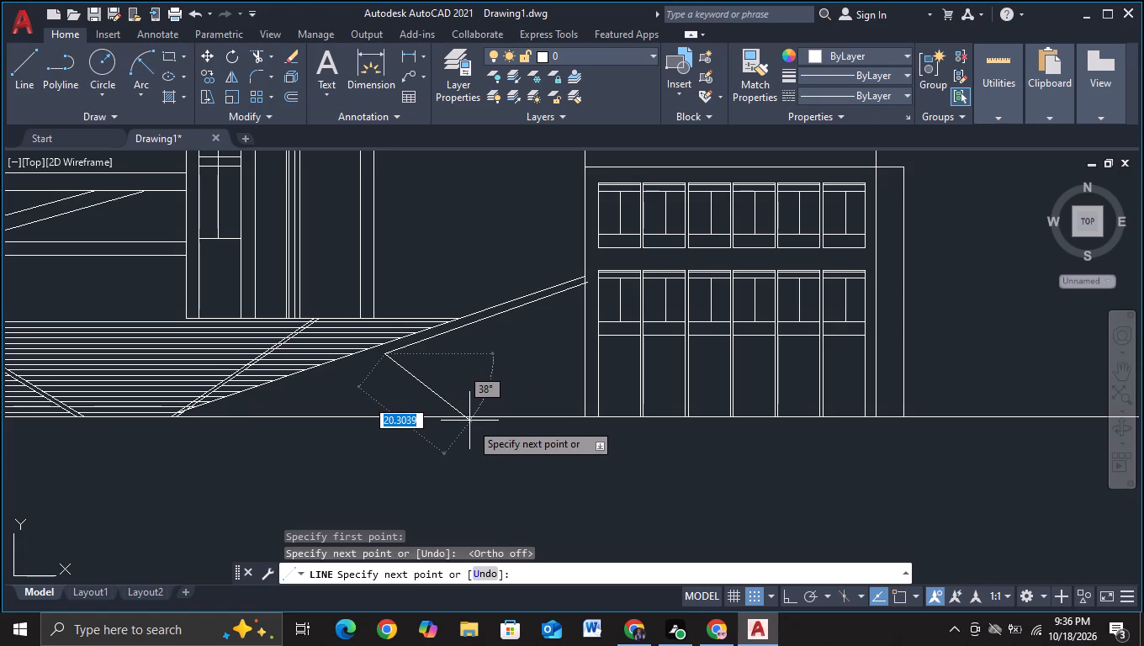
Continue the line chain down past the ground line, up about 18.6 units, and parallel to the slope about 21.7 units past the tower wall.
{"action": "left_click", "coordinate": [475, 425]}
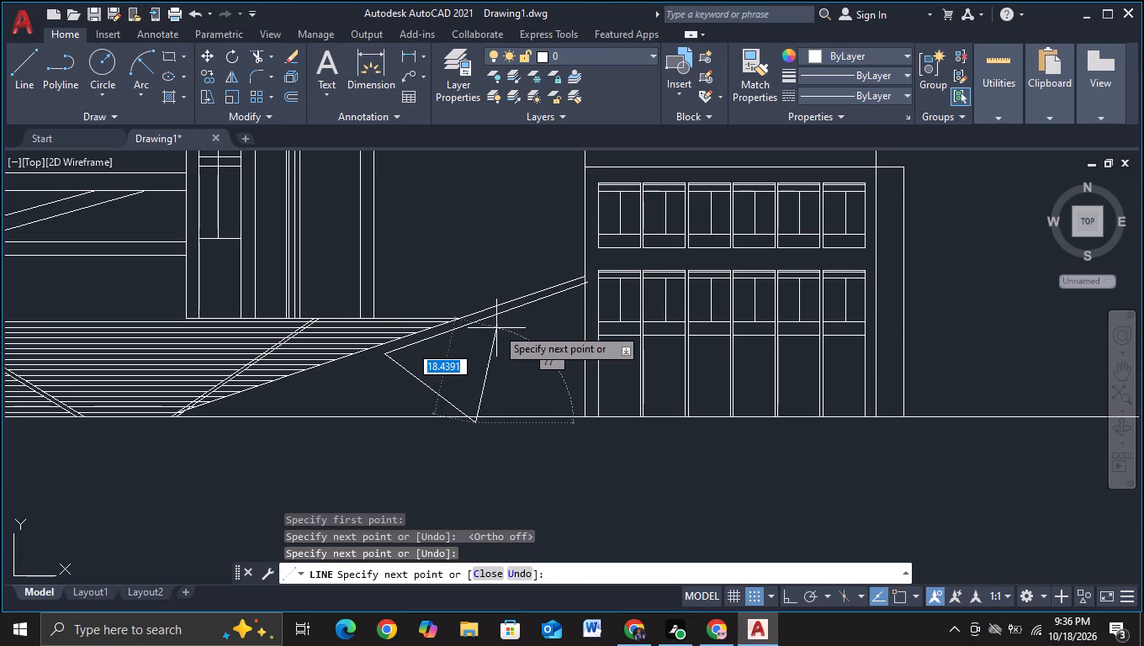
{"action": "scroll", "coordinate": [479, 325], "scroll_direction": "up", "scroll_amount": 2}
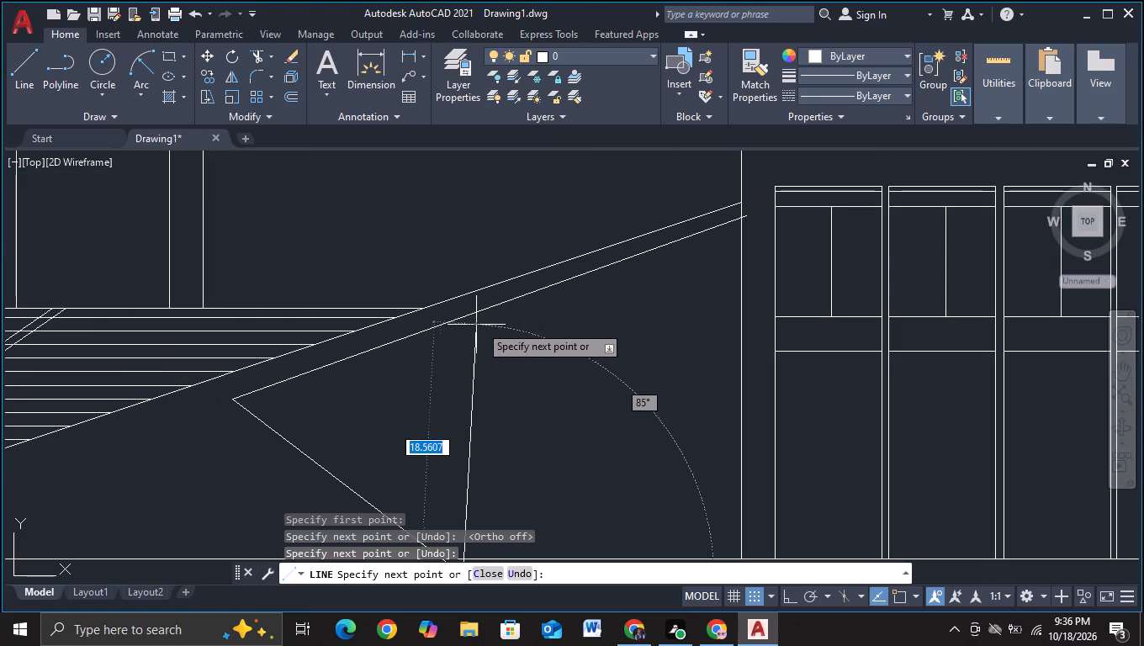
{"action": "left_click", "coordinate": [478, 327]}
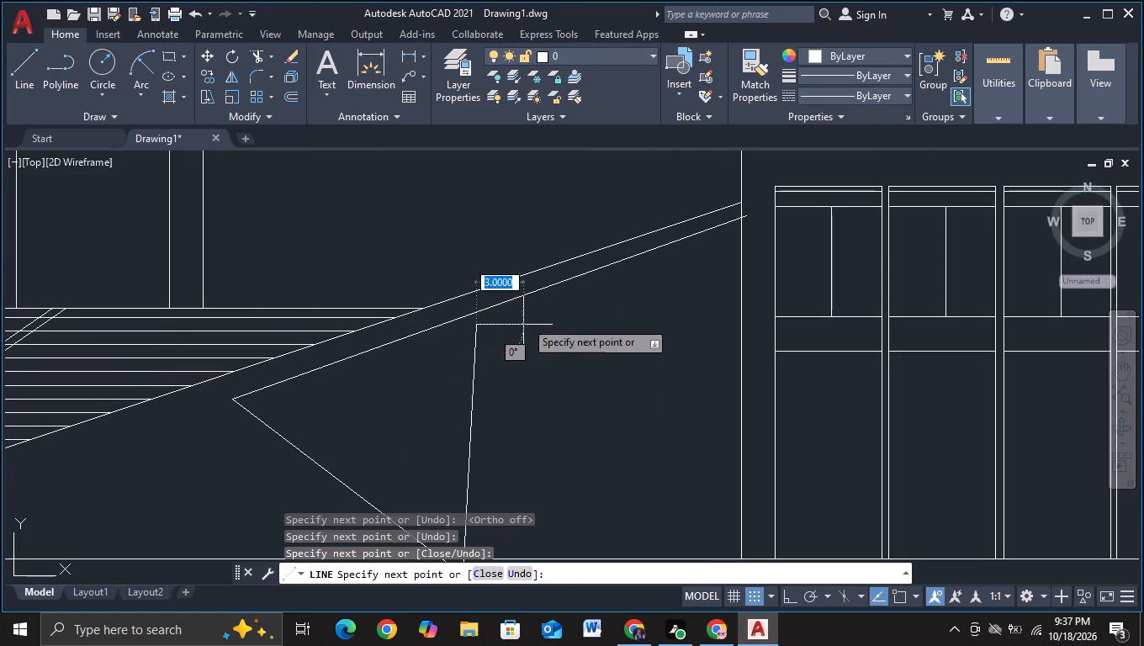
{"action": "left_click", "coordinate": [755, 228]}
{"action": "key", "text": "Escape"}
Trim the new lines' overhangs beyond the right-hand tower's wall and below the ground line.
{"action": "left_click", "coordinate": [261, 62]}
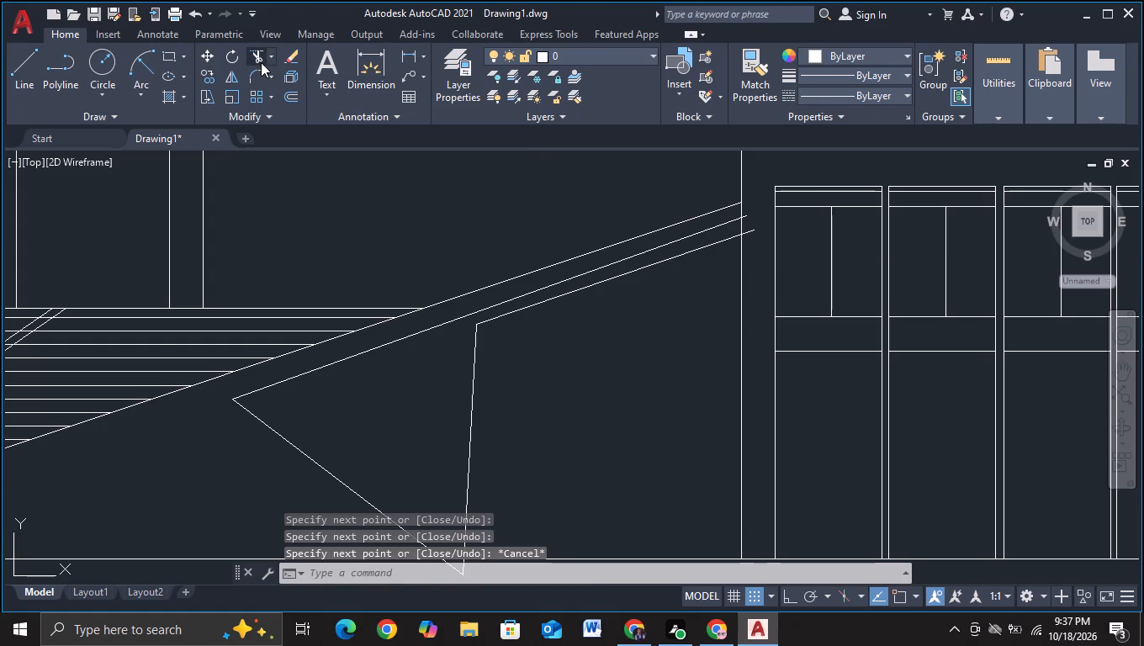
{"action": "left_click", "coordinate": [749, 232]}
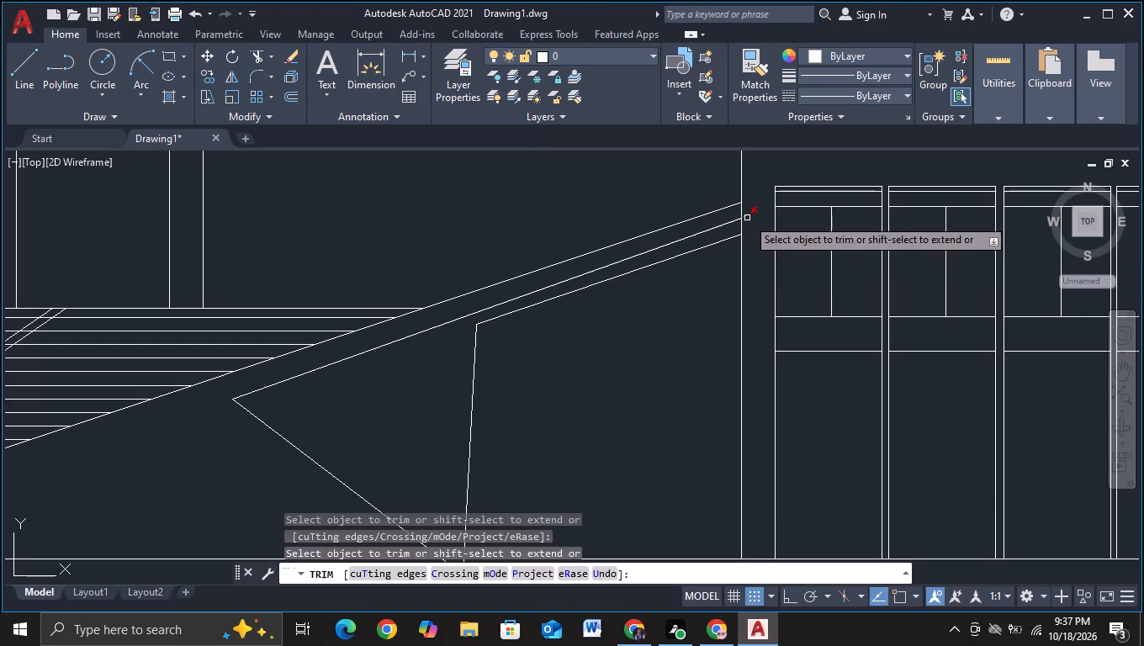
{"action": "left_click", "coordinate": [747, 218]}
{"action": "scroll", "coordinate": [643, 355], "scroll_direction": "down", "scroll_amount": 2}
{"action": "middle_click_drag", "start_coordinate": [633, 405], "coordinate": [636, 336]}
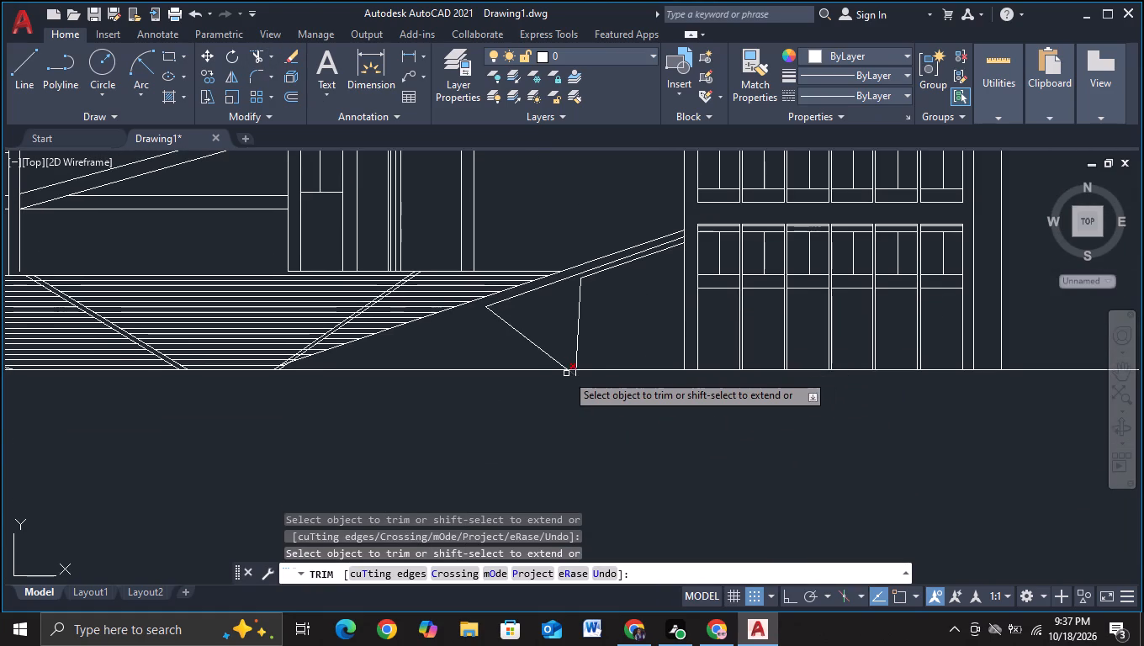
{"action": "left_click", "coordinate": [574, 373]}
{"action": "scroll", "coordinate": [575, 373], "scroll_direction": "up", "scroll_amount": 1}
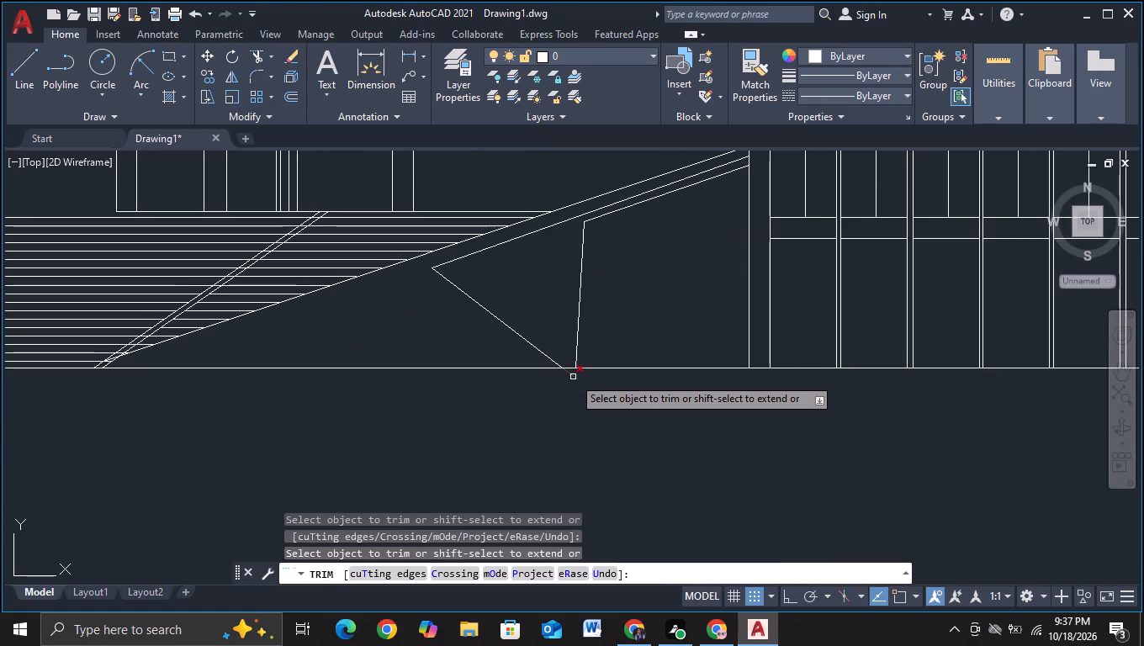
{"action": "left_click", "coordinate": [573, 377]}
{"action": "scroll", "coordinate": [576, 399], "scroll_direction": "down", "scroll_amount": 1}
{"action": "key", "text": "Escape"}
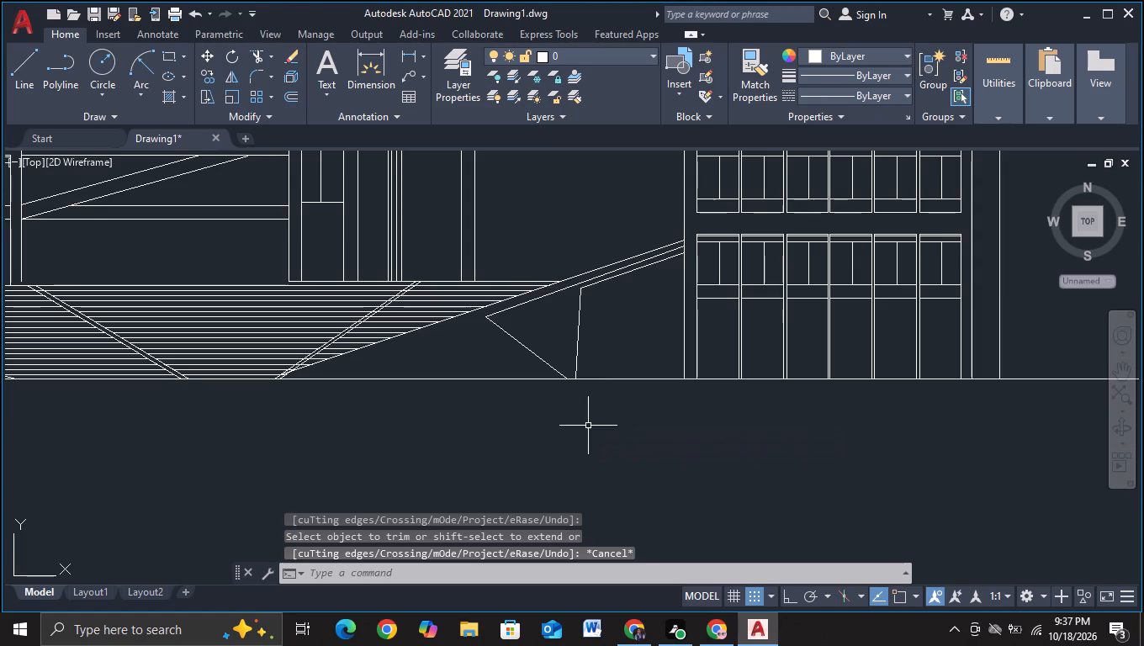
Turn on object snap for picking the arc's endpoints.
{"action": "left_click", "coordinate": [148, 65]}
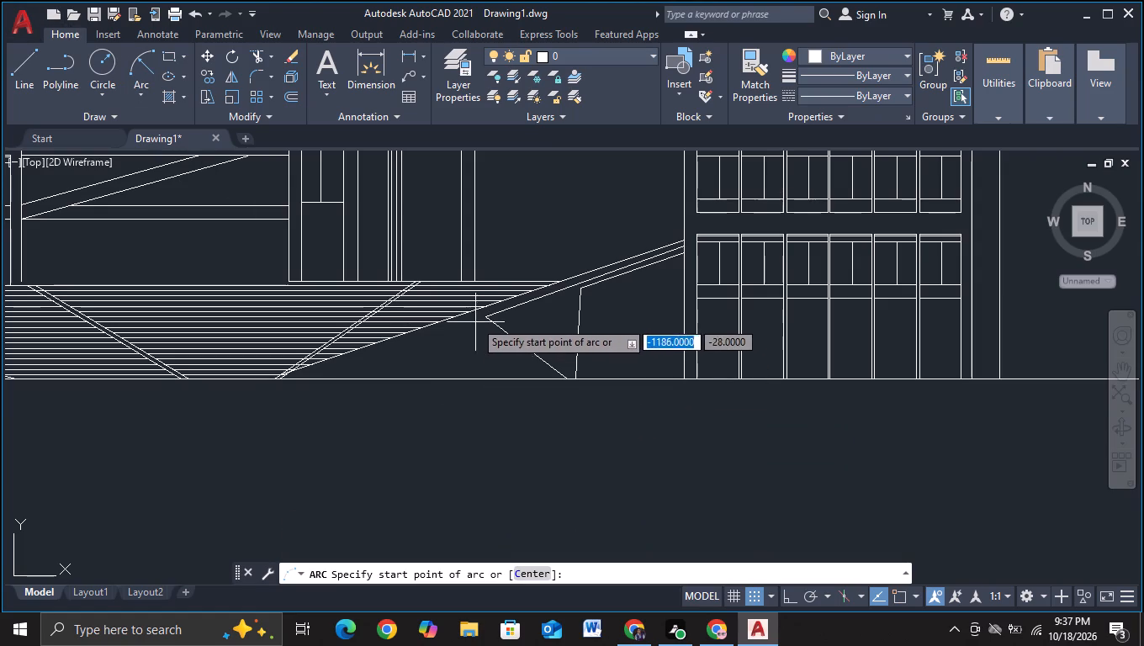
{"action": "key", "text": "F3"}
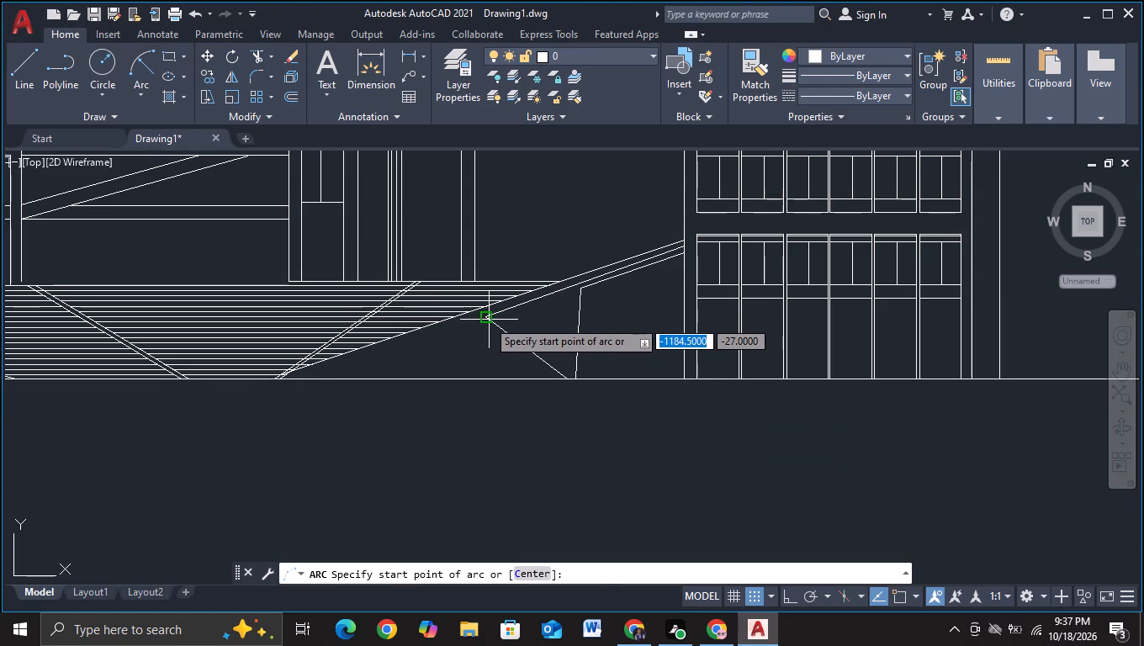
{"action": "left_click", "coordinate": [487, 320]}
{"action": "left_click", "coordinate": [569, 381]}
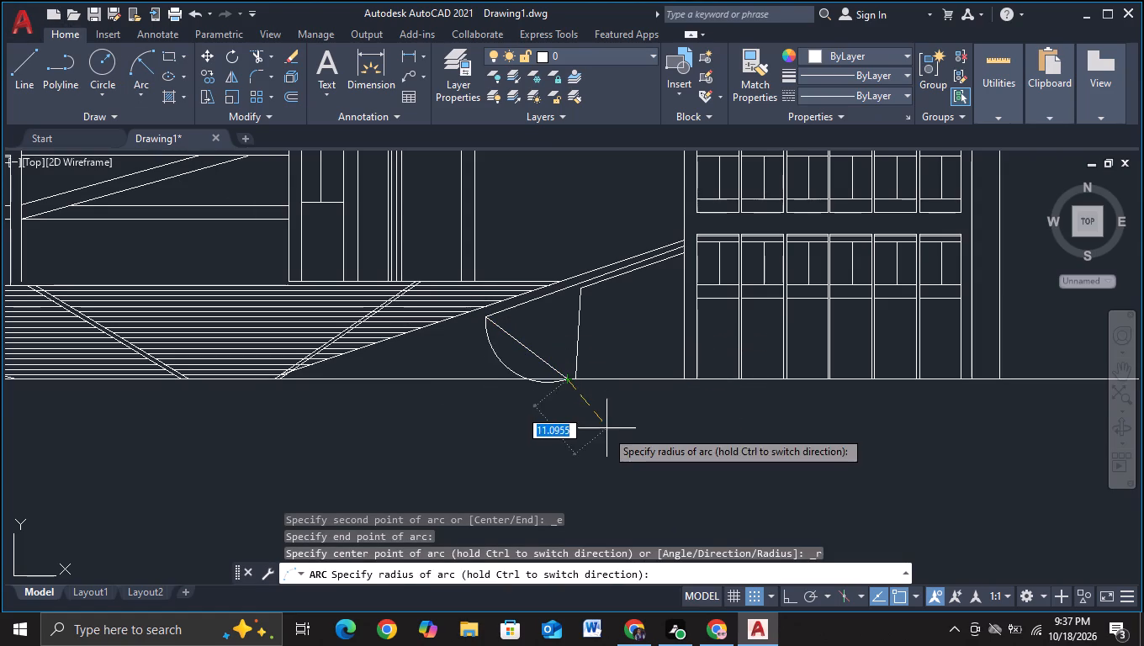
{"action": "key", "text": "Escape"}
Replace the slanted line at the right ramp's lower tip with an upward-bulging start-end-radius arc ending at the ground, trimming away the straight line.
{"action": "left_click", "coordinate": [140, 76]}
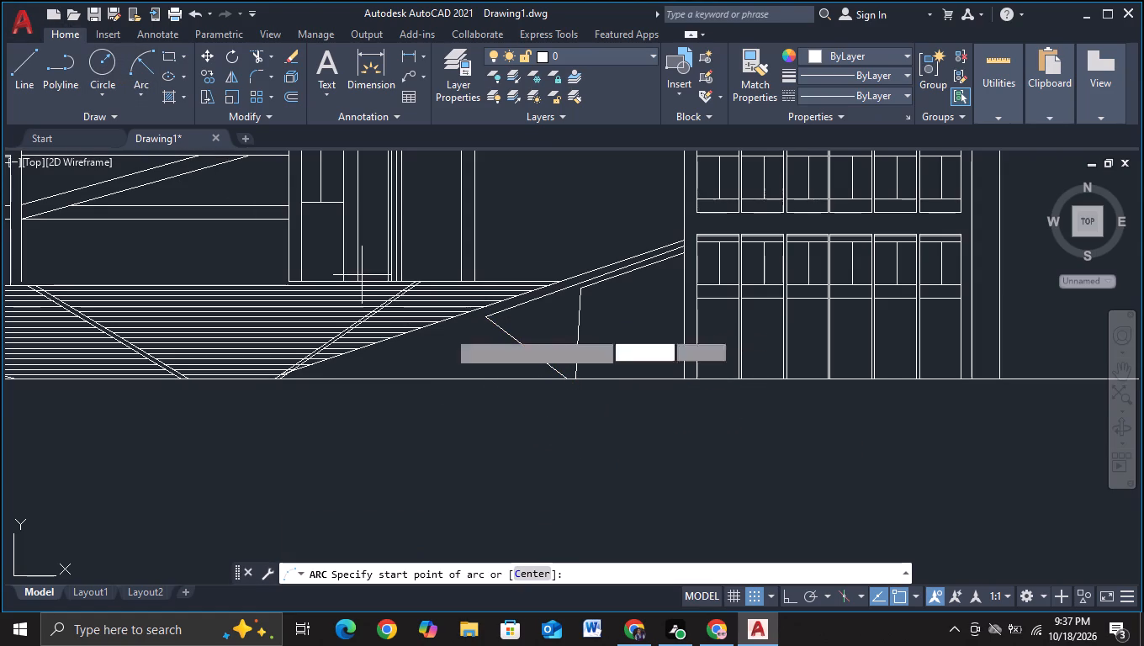
{"action": "left_click", "coordinate": [567, 379]}
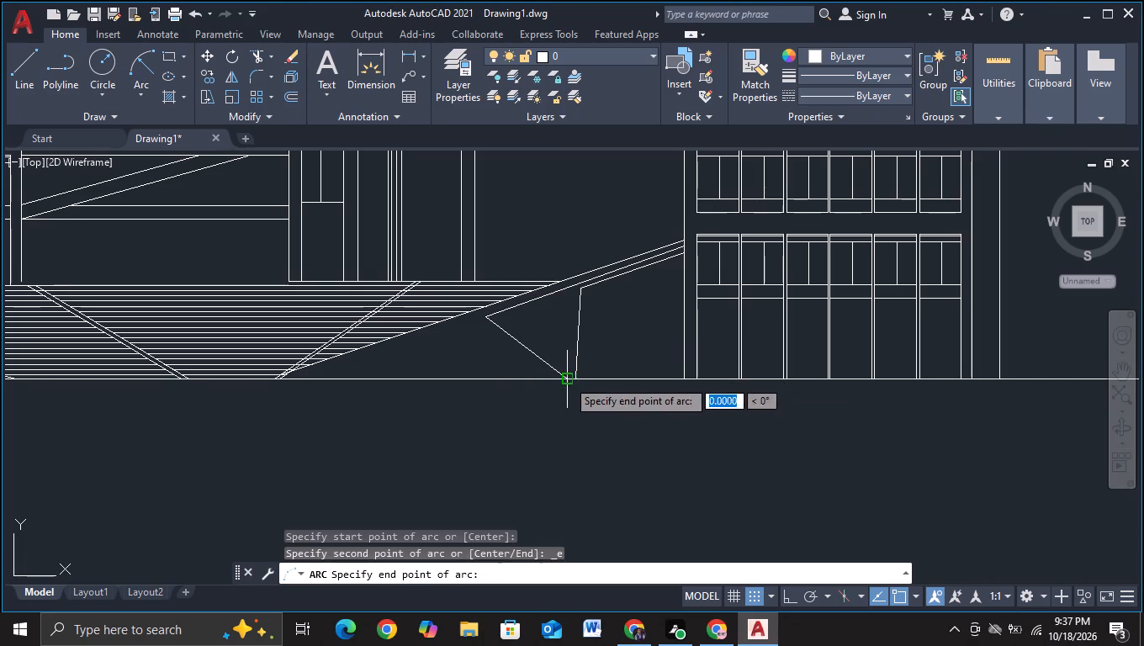
{"action": "left_click", "coordinate": [493, 324]}
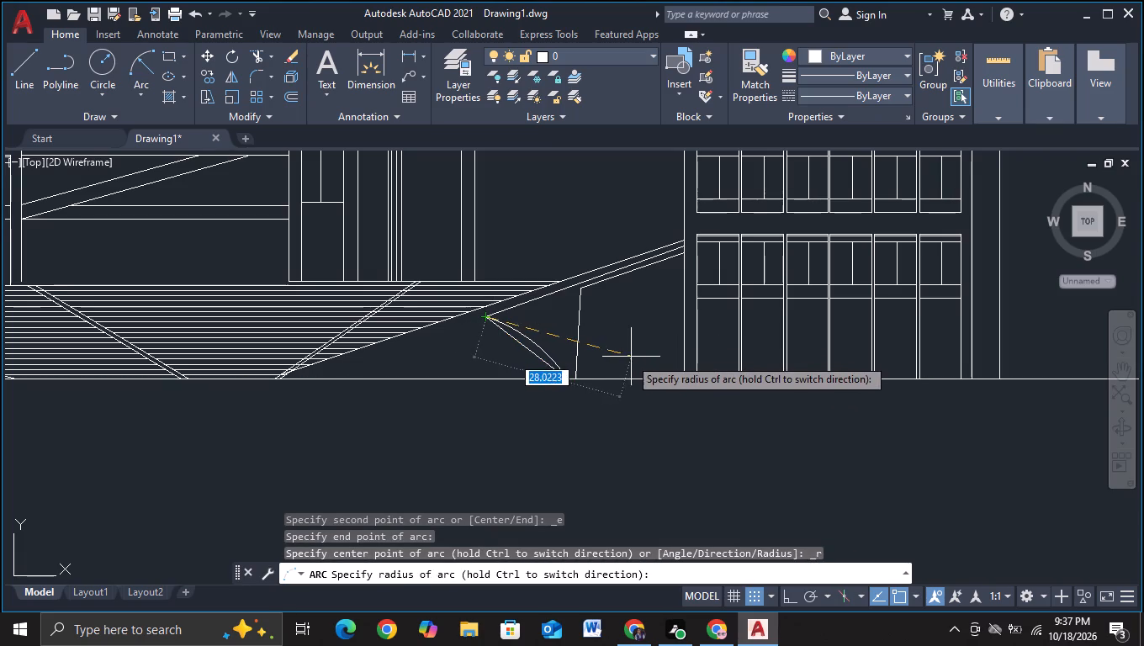
{"action": "left_click", "coordinate": [617, 349]}
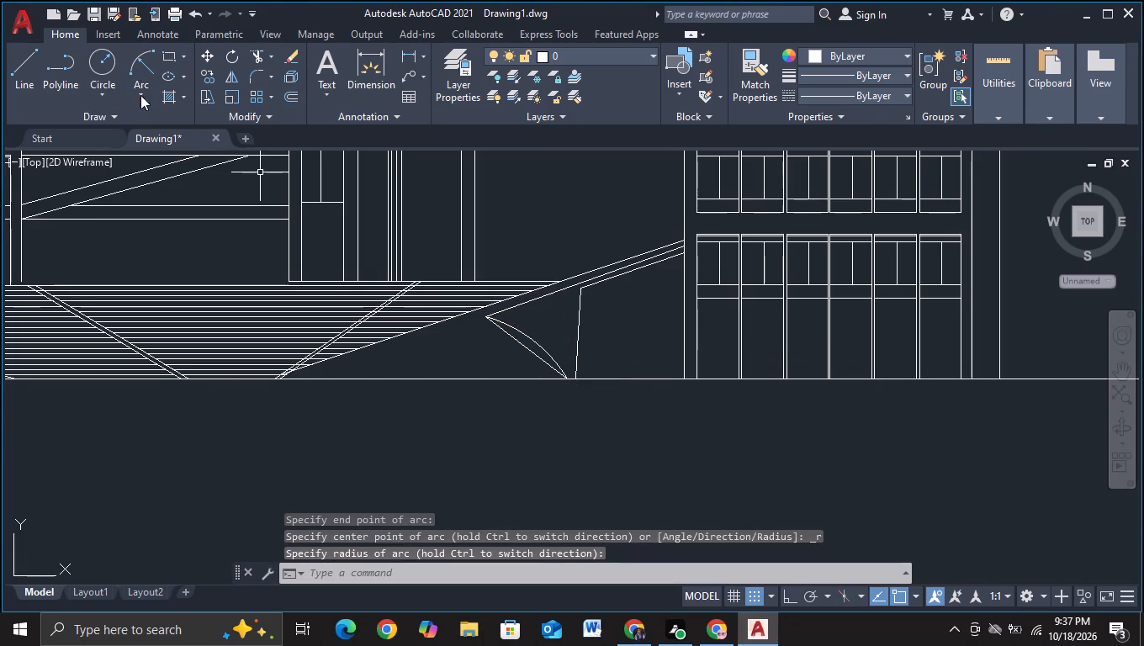
{"action": "left_click", "coordinate": [252, 56]}
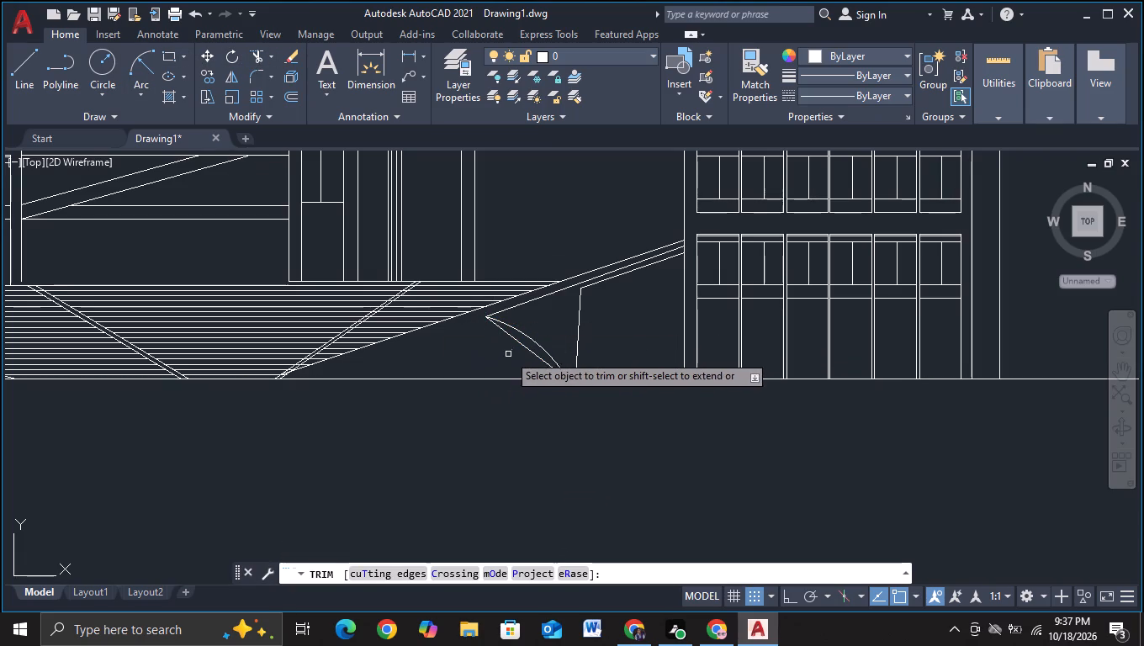
{"action": "left_click", "coordinate": [516, 343]}
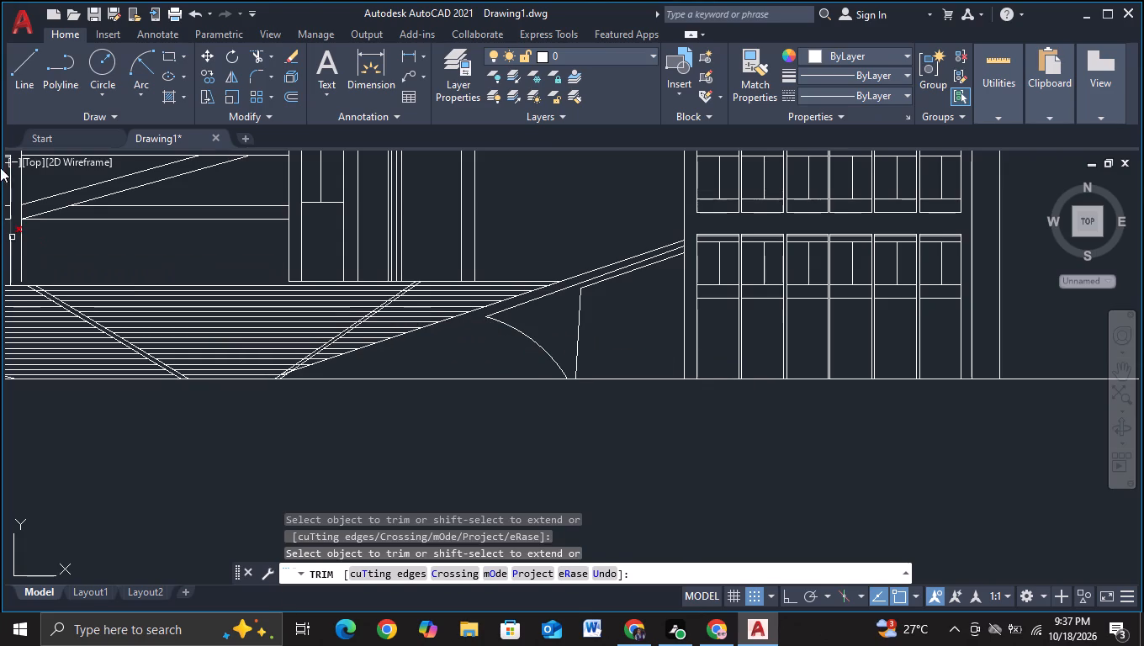
{"action": "left_click", "coordinate": [145, 78]}
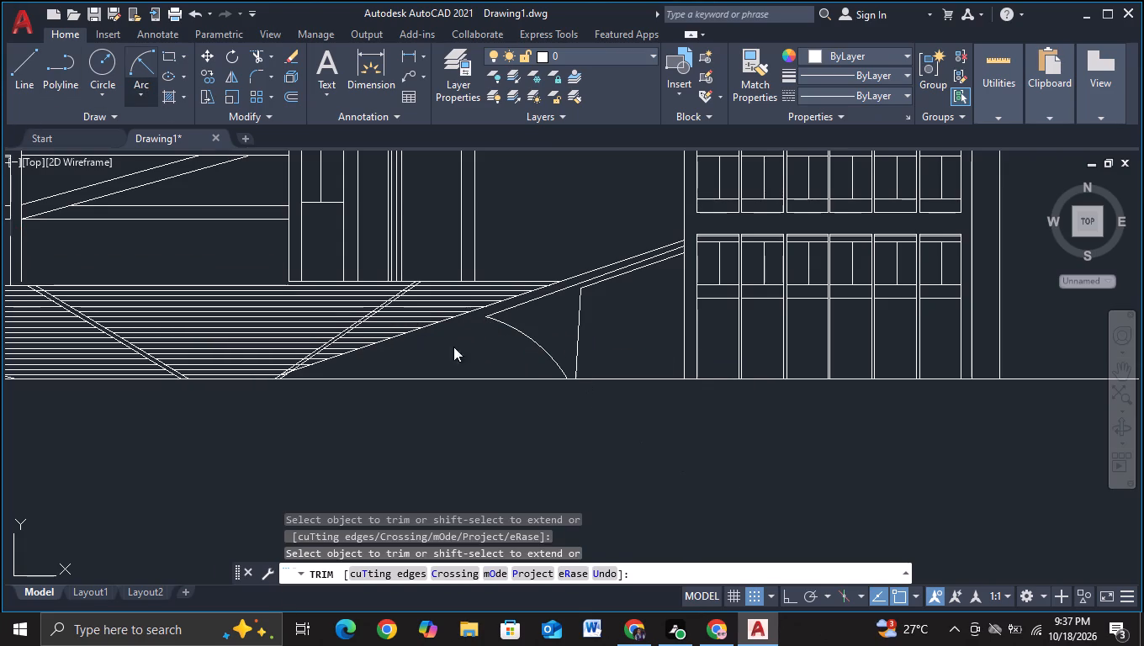
{"action": "key", "text": "Escape"}
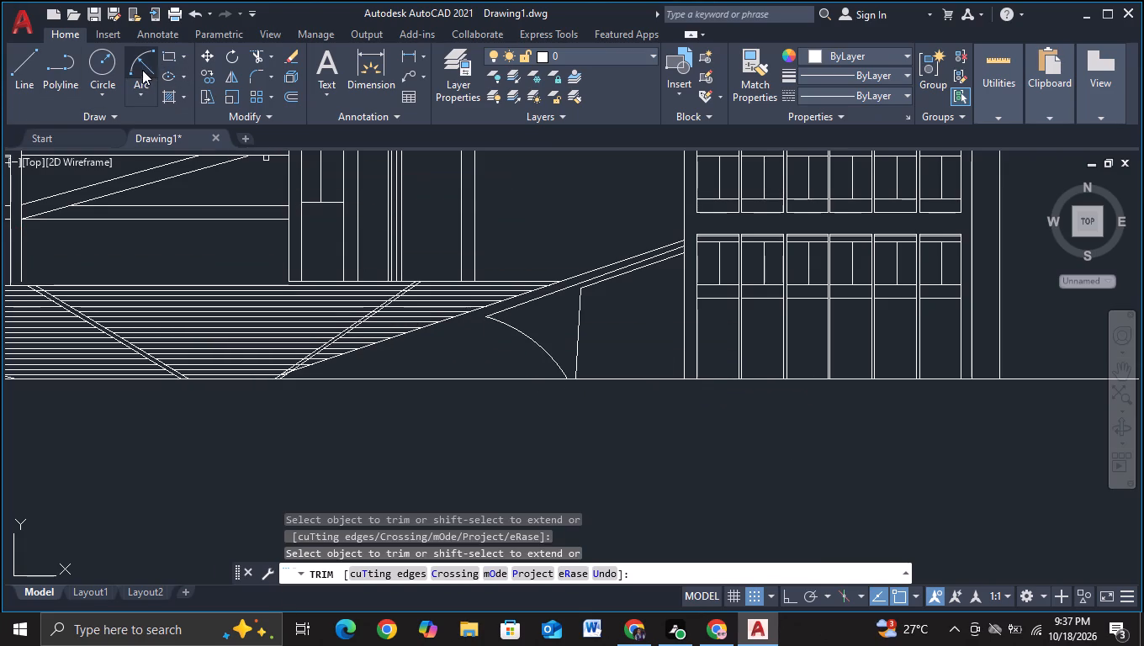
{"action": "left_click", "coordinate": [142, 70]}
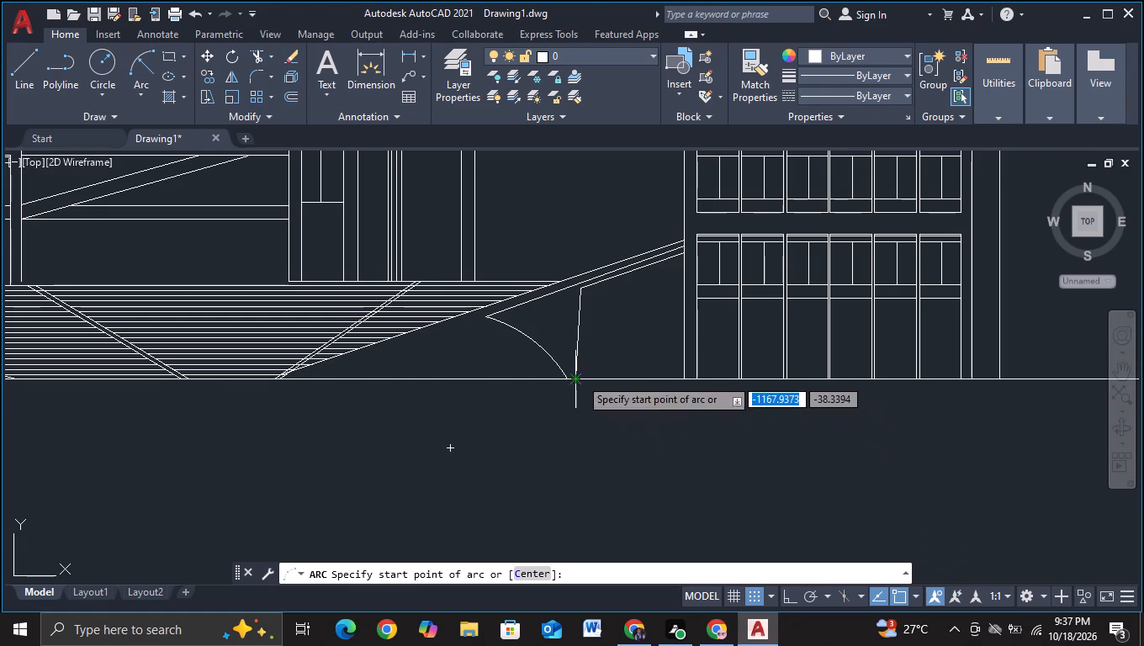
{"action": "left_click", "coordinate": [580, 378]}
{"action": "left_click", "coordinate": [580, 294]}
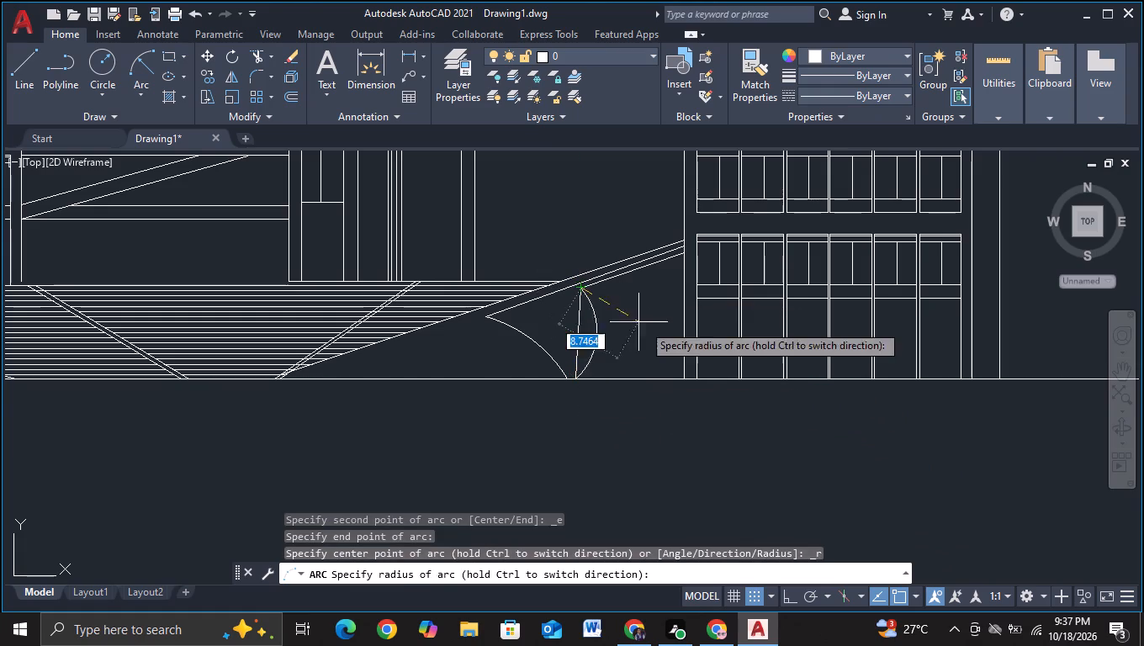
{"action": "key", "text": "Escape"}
Replace the steep support line nearer the right-hand tower with an arc bowing toward the stairs, from its upper end to the ground, trimming the straight line.
{"action": "left_click", "coordinate": [146, 66]}
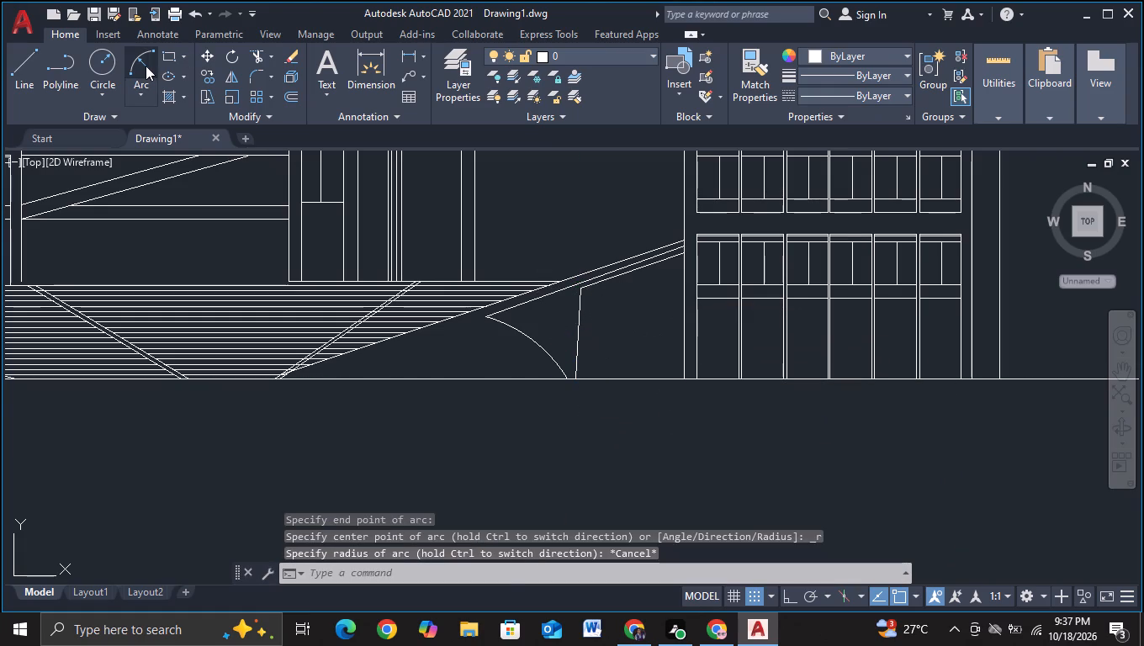
{"action": "left_click", "coordinate": [581, 291]}
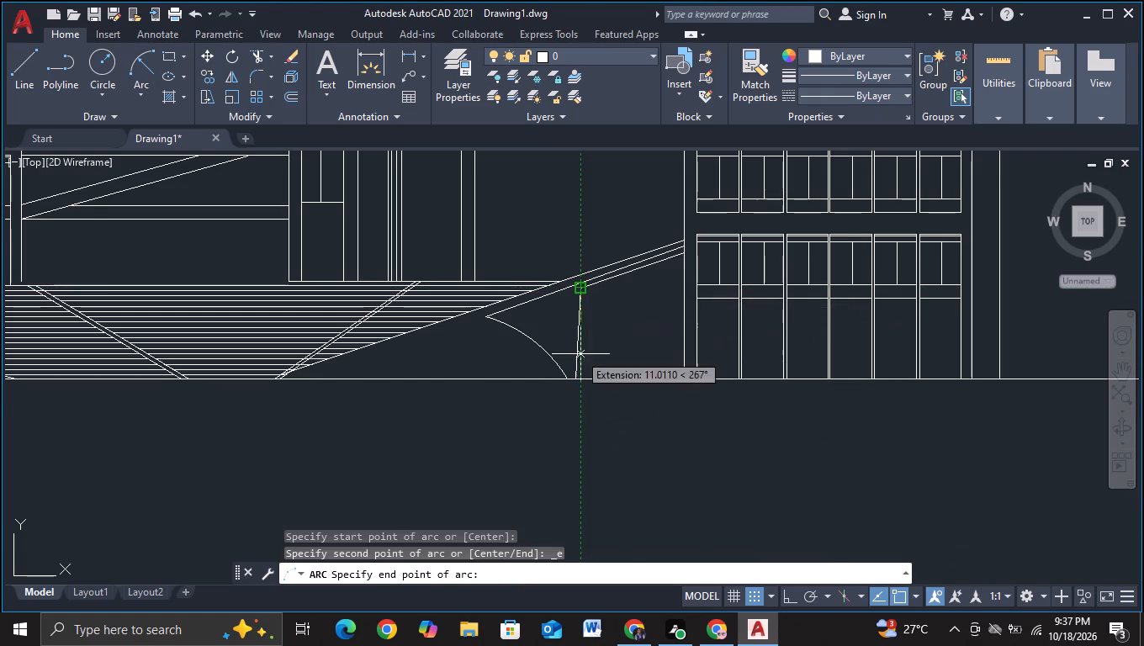
{"action": "left_click", "coordinate": [579, 383]}
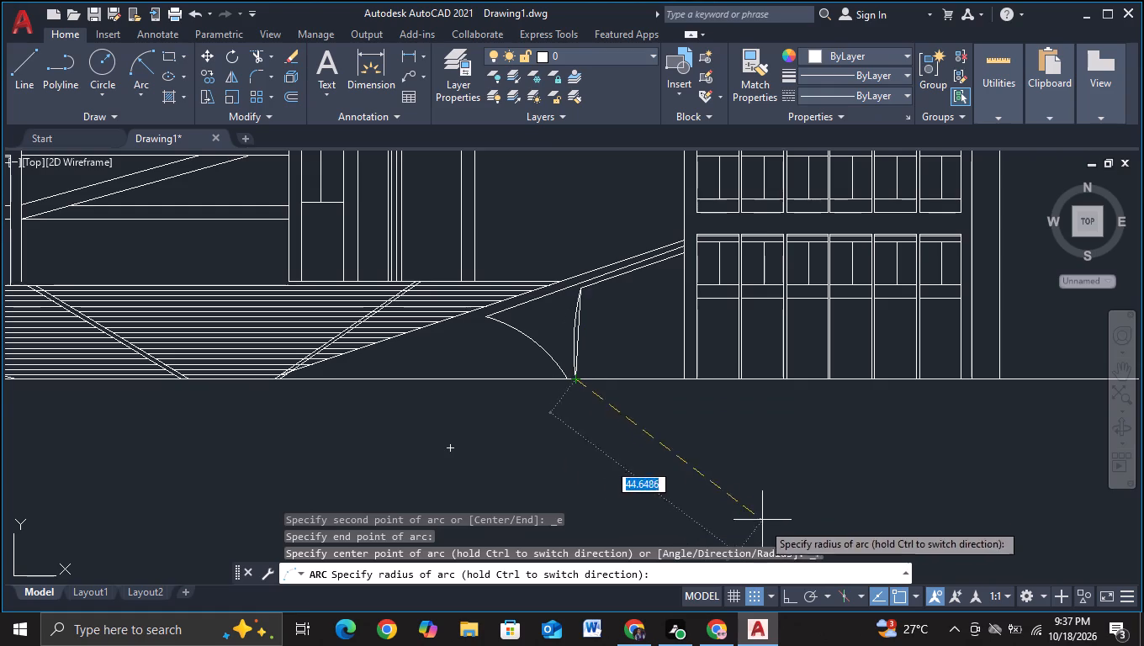
{"action": "left_click", "coordinate": [628, 478]}
{"action": "key", "text": "Escape"}
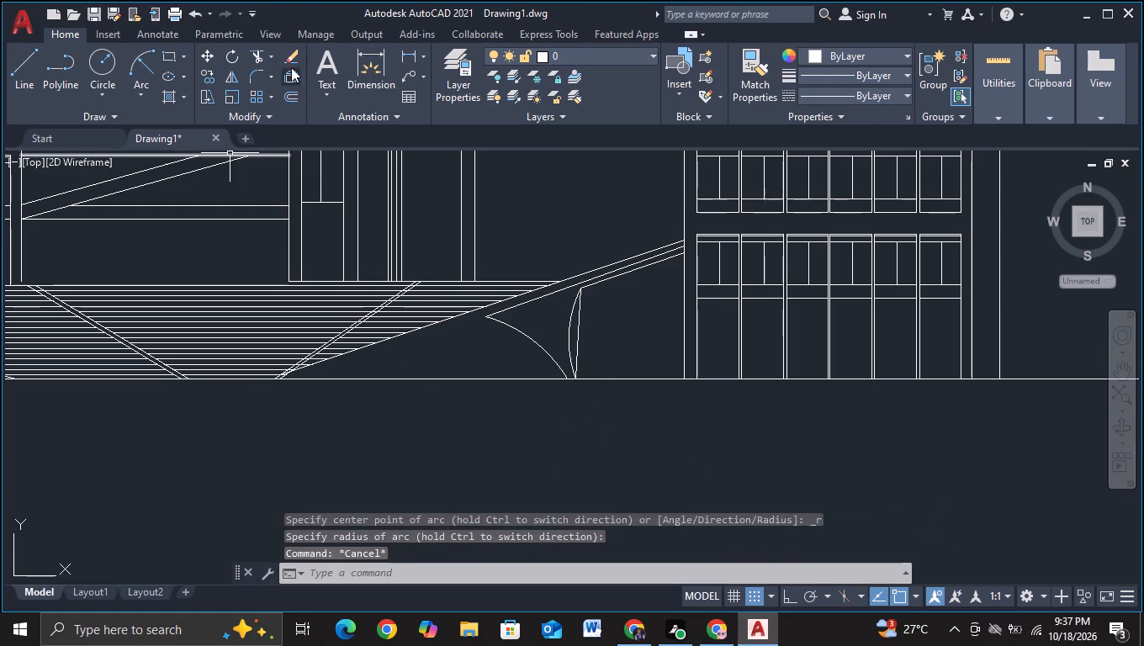
{"action": "left_click", "coordinate": [255, 53]}
{"action": "left_click", "coordinate": [579, 322]}
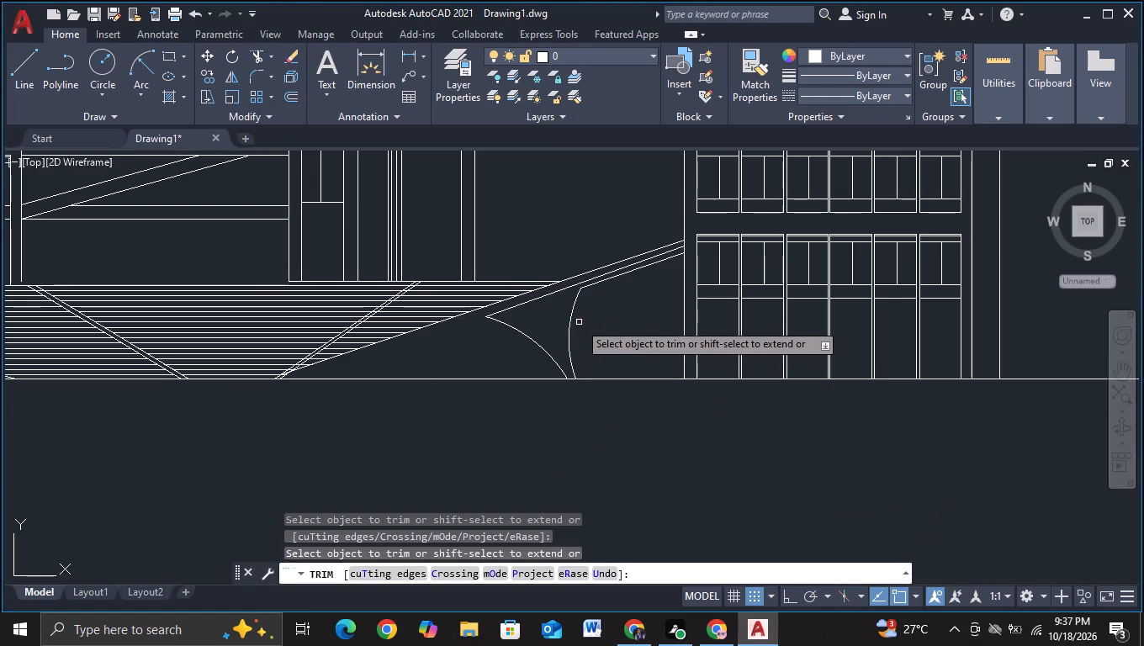
Draw a line from the right-hand tower wall's base to the steep arc's upper end, continuing horizontally about 22 units past the wall.
{"action": "scroll", "coordinate": [569, 416], "scroll_direction": "down", "scroll_amount": 1}
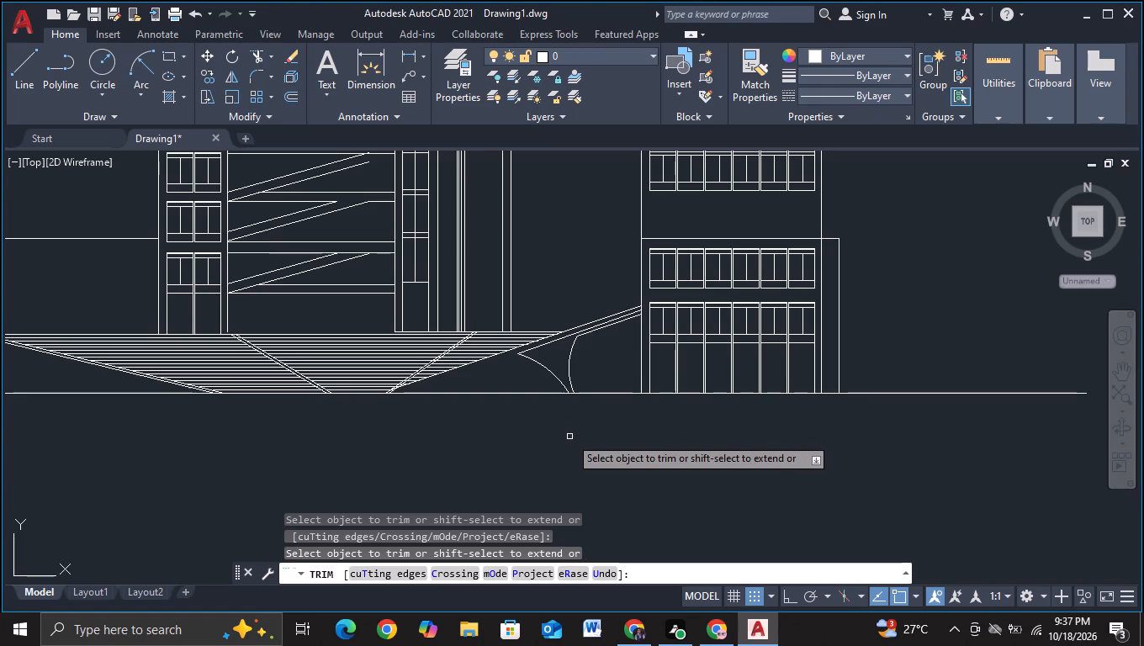
{"action": "scroll", "coordinate": [569, 437], "scroll_direction": "down", "scroll_amount": 1}
{"action": "scroll", "coordinate": [569, 437], "scroll_direction": "up", "scroll_amount": 3}
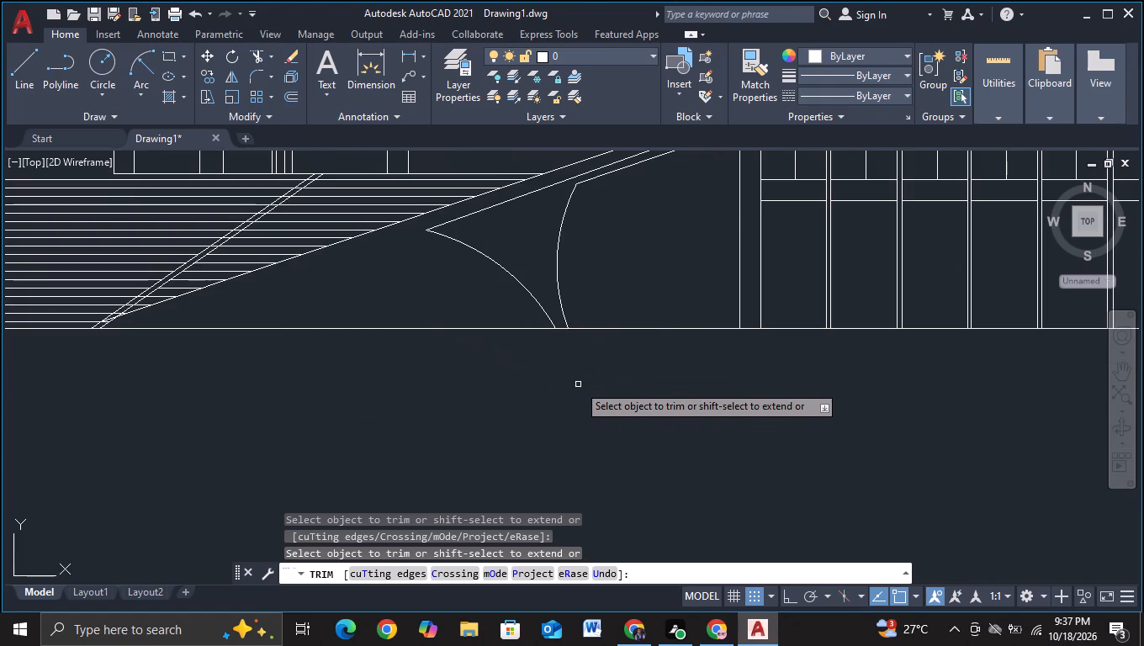
{"action": "scroll", "coordinate": [578, 387], "scroll_direction": "down", "scroll_amount": 1}
{"action": "middle_click_drag", "start_coordinate": [580, 403], "coordinate": [546, 421]}
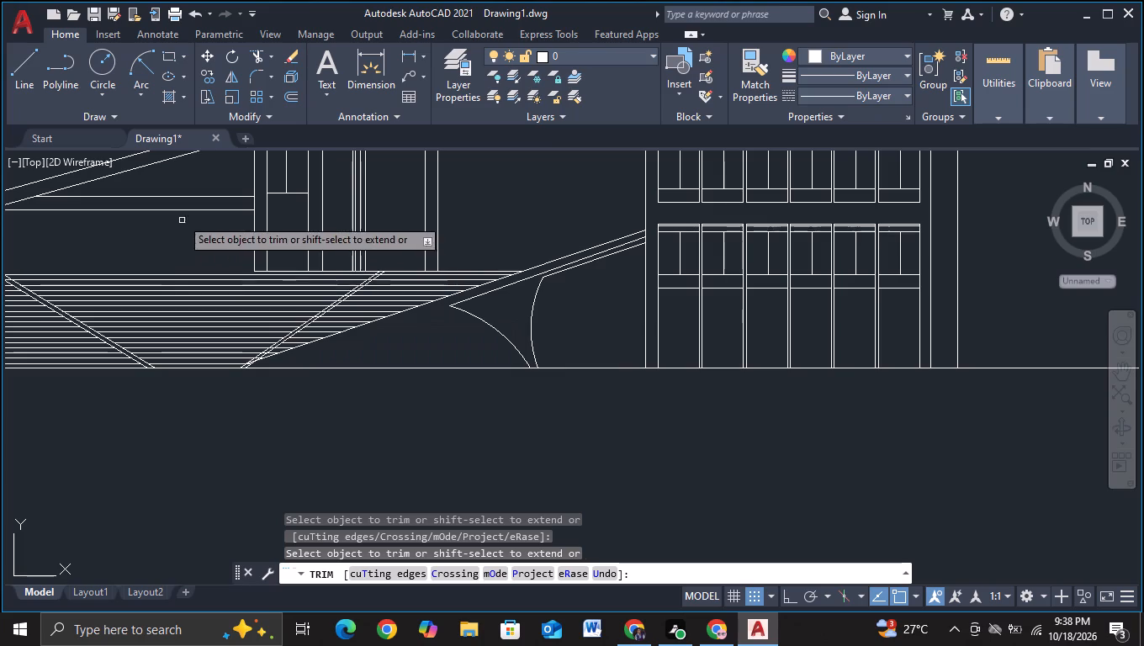
{"action": "left_click", "coordinate": [27, 97]}
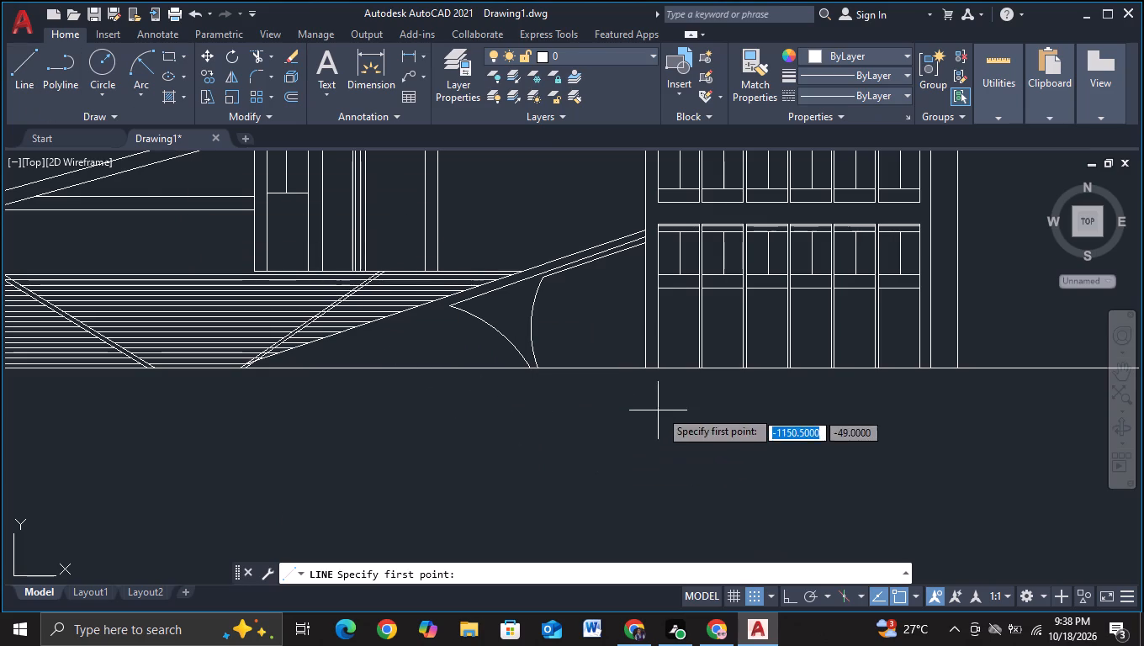
{"action": "left_click", "coordinate": [642, 366]}
{"action": "left_click", "coordinate": [540, 277]}
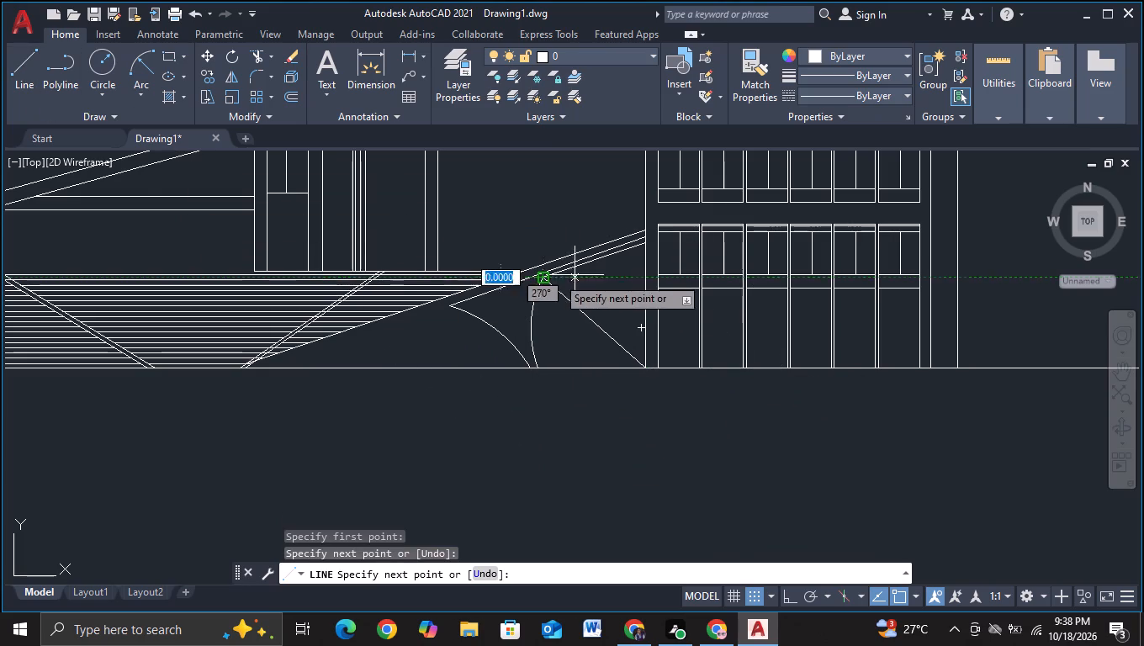
{"action": "left_click", "coordinate": [651, 277]}
{"action": "key", "text": "Escape"}
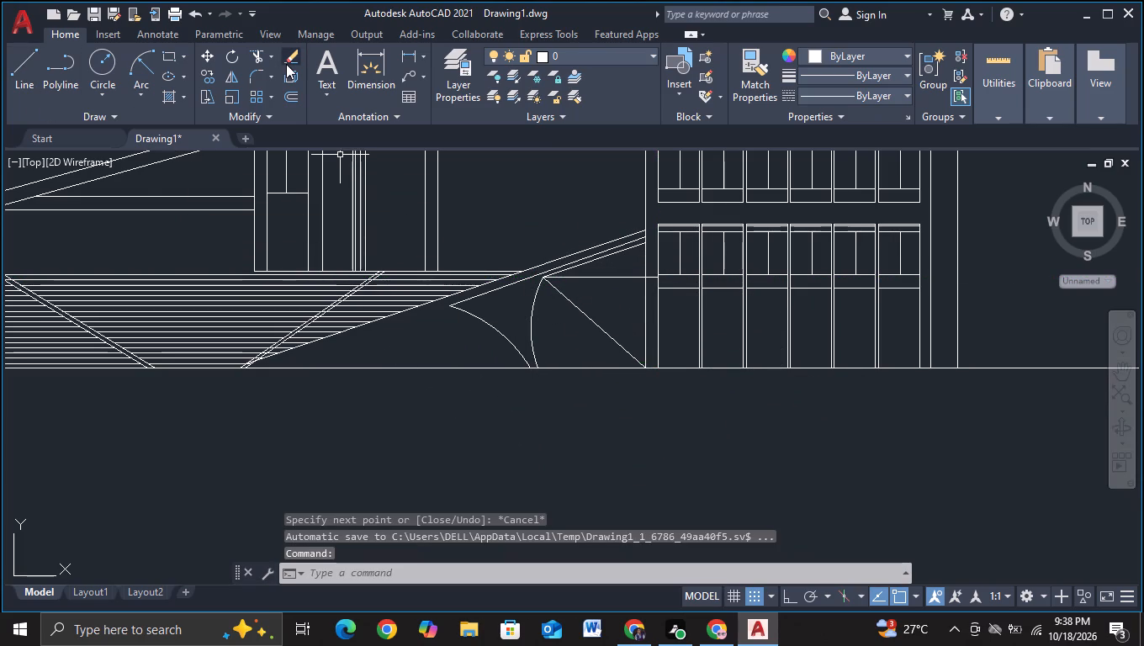
Trim the horizontal line's overhang beyond the right-hand tower's wall.
{"action": "left_click", "coordinate": [261, 56]}
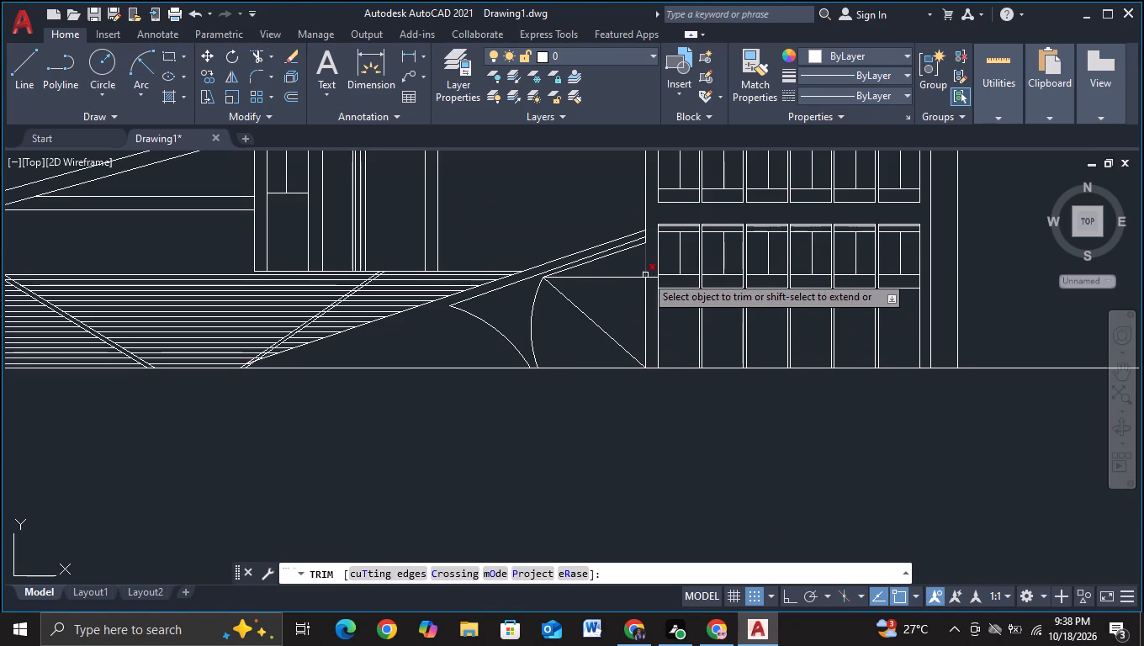
{"action": "left_click", "coordinate": [651, 278]}
{"action": "scroll", "coordinate": [551, 369], "scroll_direction": "down", "scroll_amount": 1}
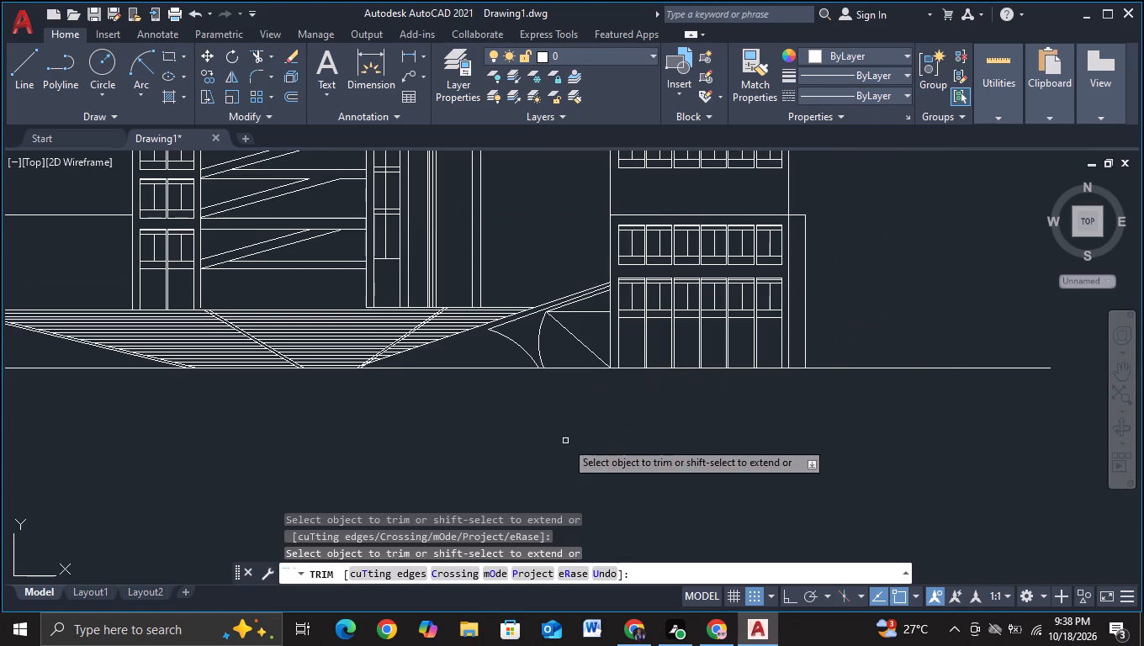
{"action": "key", "text": "Escape"}
Draw an L-shaped line chain inside the lowest left block, from near its upper-left corner 14 units down and 29 units to the right.
{"action": "scroll", "coordinate": [554, 441], "scroll_direction": "down", "scroll_amount": 2}
{"action": "middle_click_drag", "start_coordinate": [488, 453], "coordinate": [659, 442]}
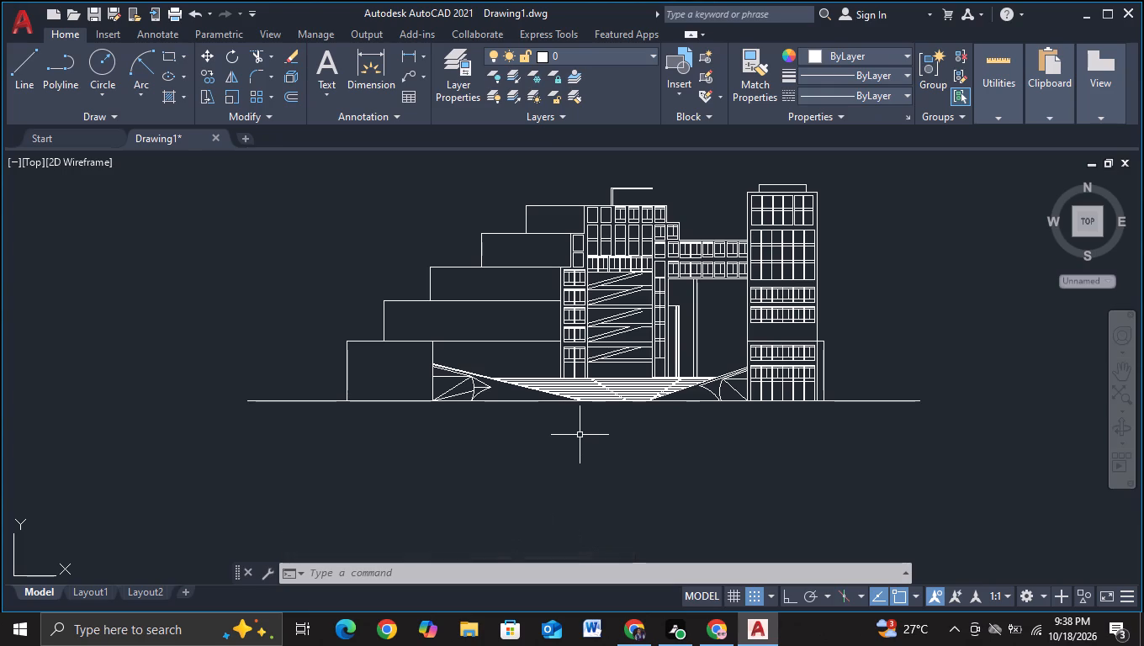
{"action": "key", "text": "Escape"}
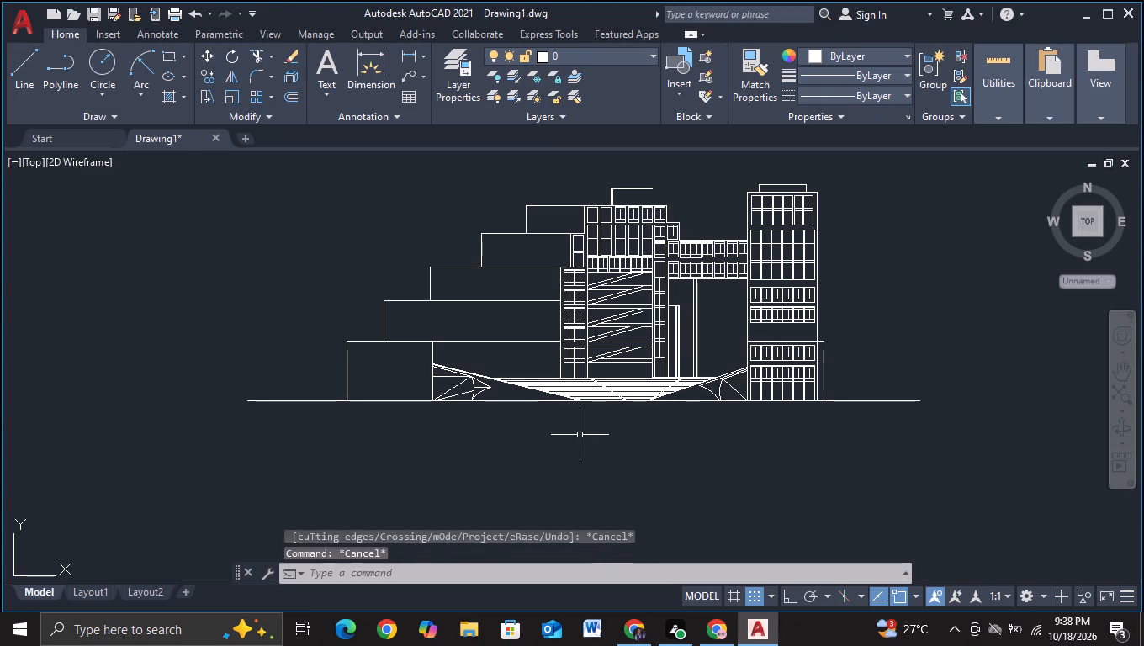
{"action": "key", "text": "Escape"}
{"action": "middle_click_drag", "start_coordinate": [553, 437], "coordinate": [553, 439]}
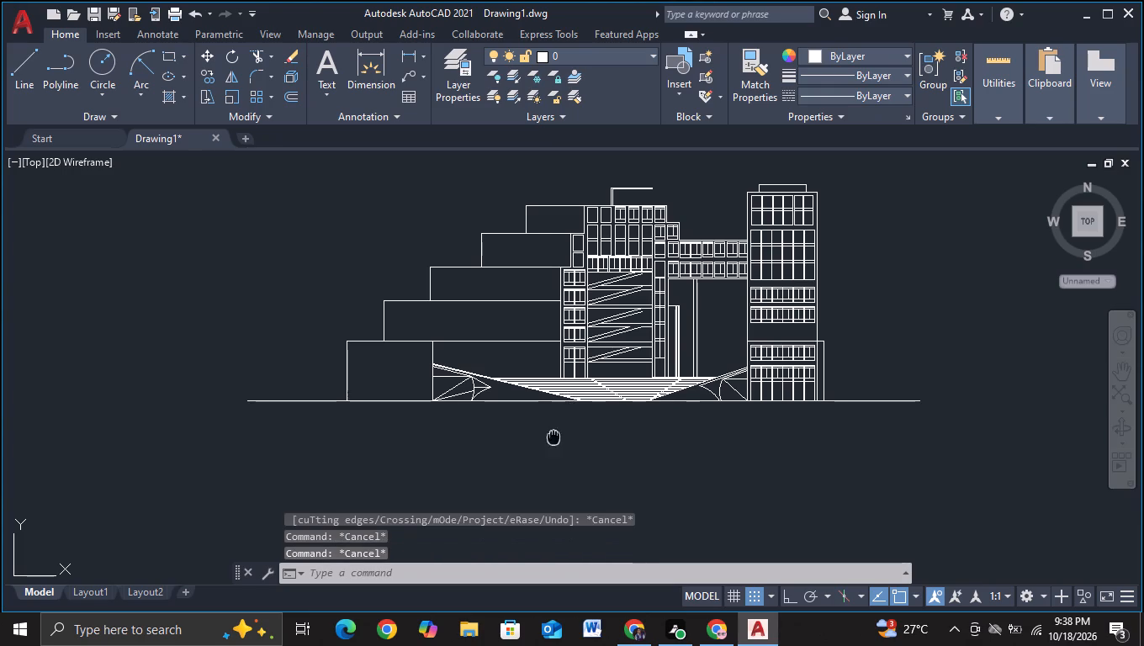
{"action": "middle_click_drag", "start_coordinate": [553, 439], "coordinate": [590, 420]}
{"action": "left_click", "coordinate": [24, 77]}
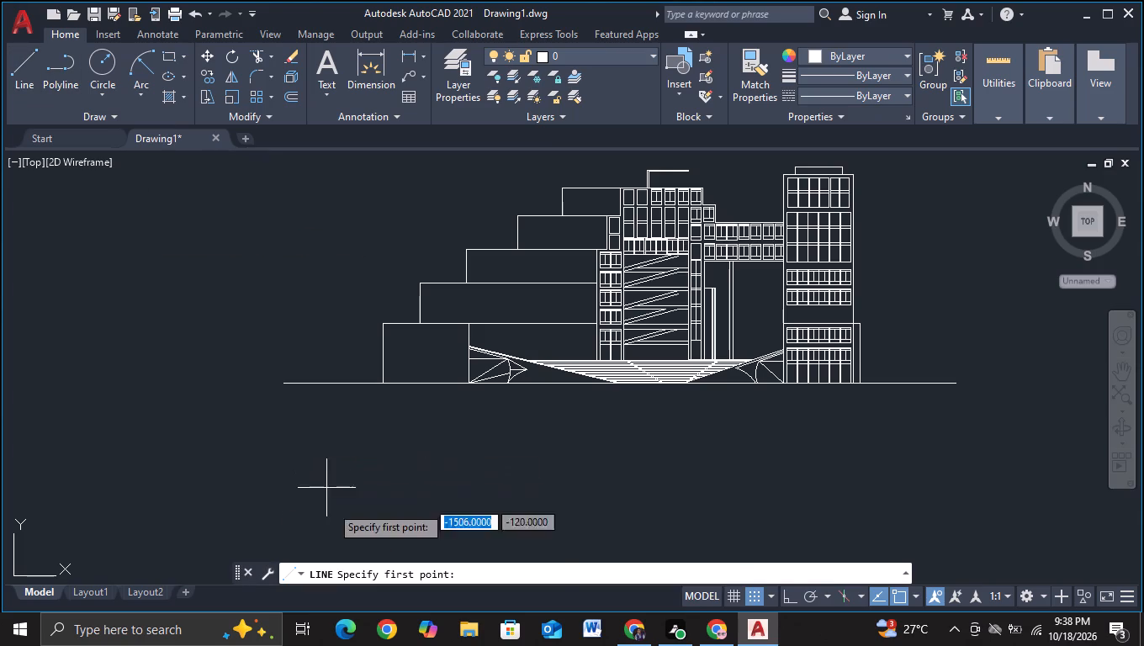
{"action": "scroll", "coordinate": [426, 544], "scroll_direction": "up", "scroll_amount": 2}
{"action": "middle_click_drag", "start_coordinate": [506, 481], "coordinate": [374, 573]}
{"action": "middle_click_drag", "start_coordinate": [504, 384], "coordinate": [499, 394]}
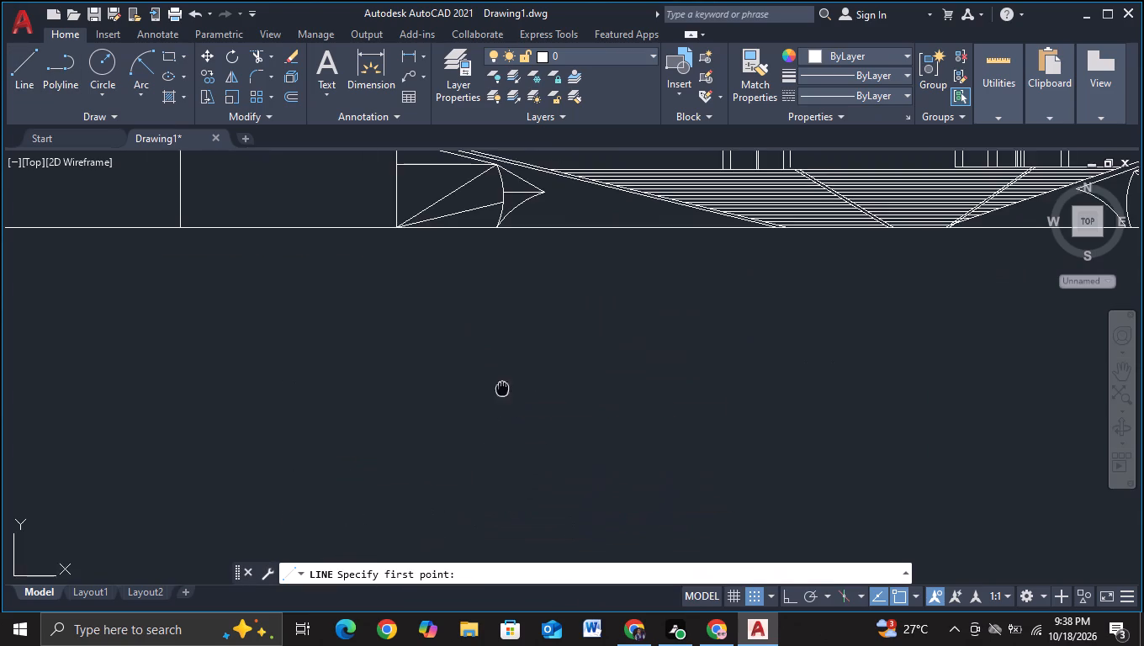
{"action": "middle_click_drag", "start_coordinate": [499, 394], "coordinate": [439, 544]}
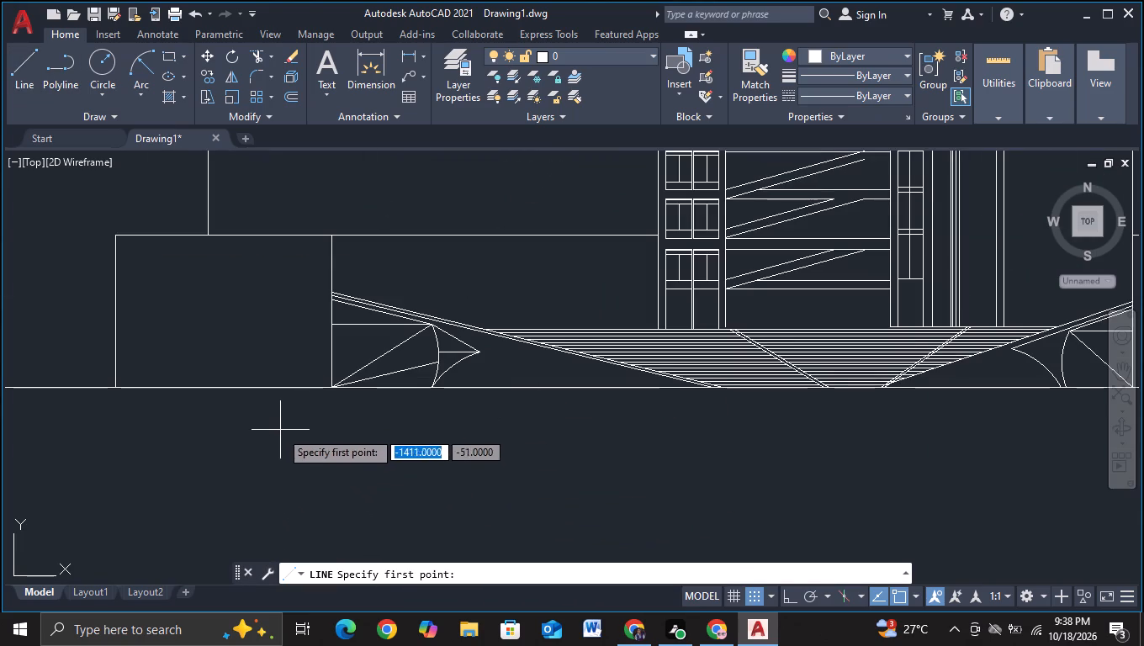
{"action": "middle_click_drag", "start_coordinate": [278, 445], "coordinate": [534, 506]}
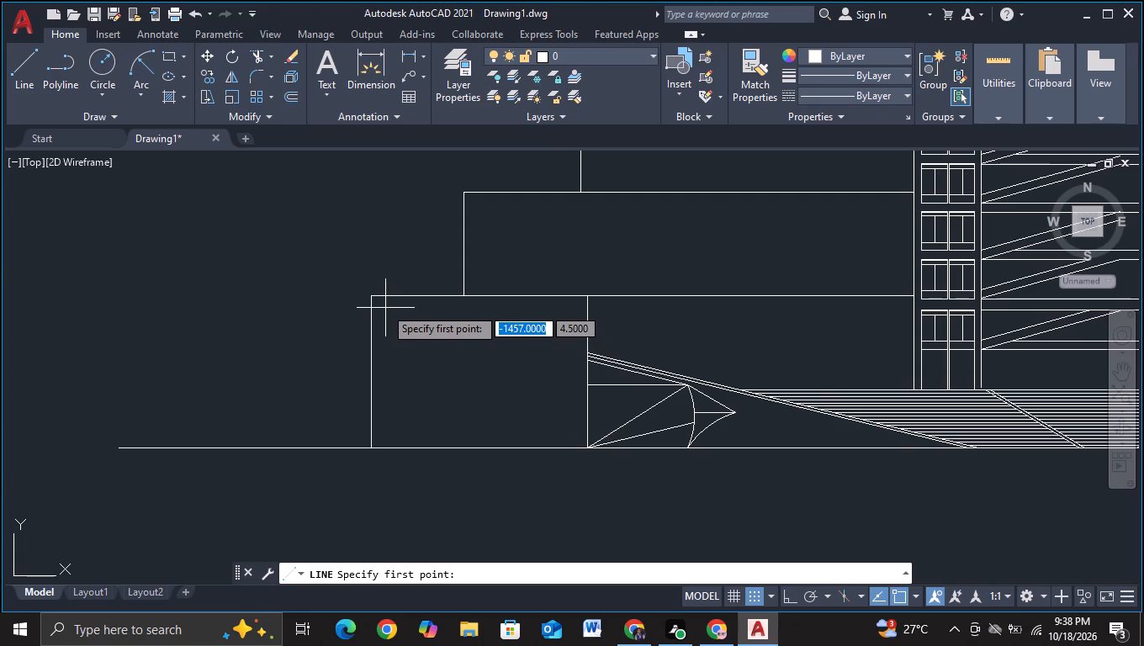
{"action": "left_click", "coordinate": [383, 306]}
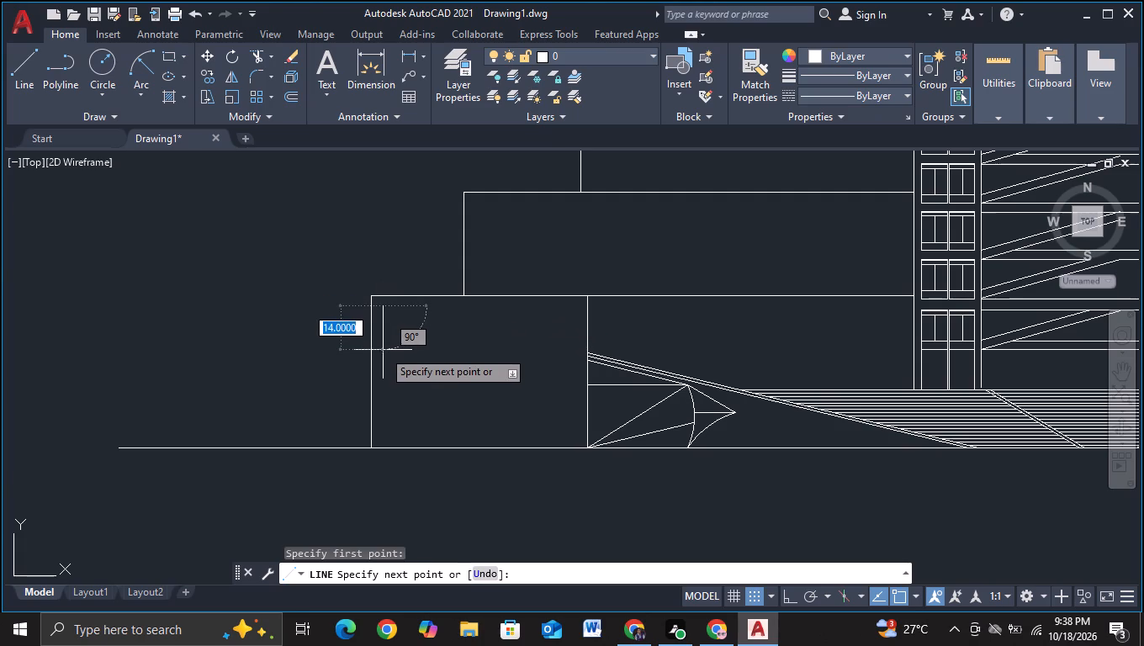
{"action": "left_click", "coordinate": [383, 348]}
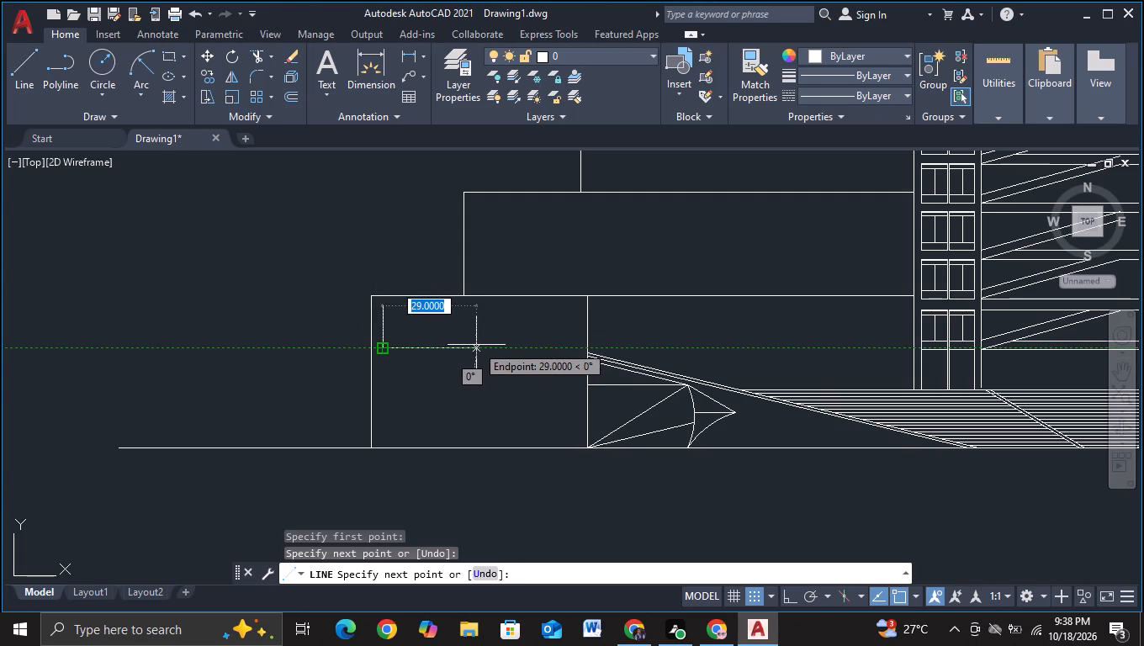
{"action": "left_click", "coordinate": [476, 345]}
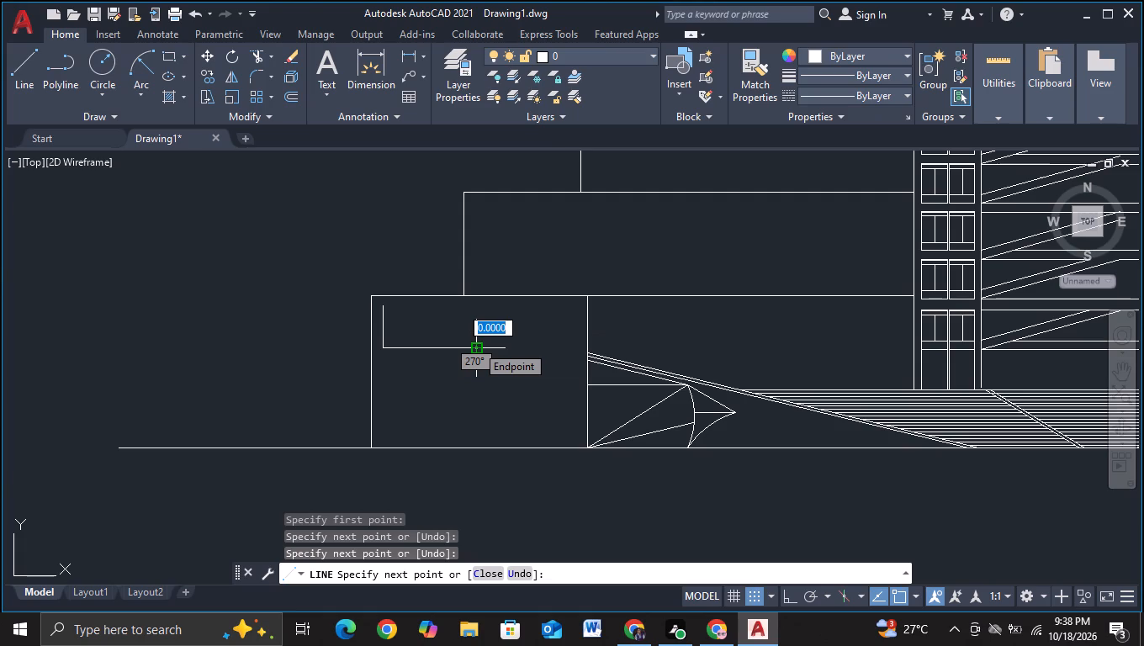
Close the L-shaped chain into a rectangle with a line about 13 units up and a horizontal line back to its start.
{"action": "key", "text": "F9"}
{"action": "key", "text": "Escape"}
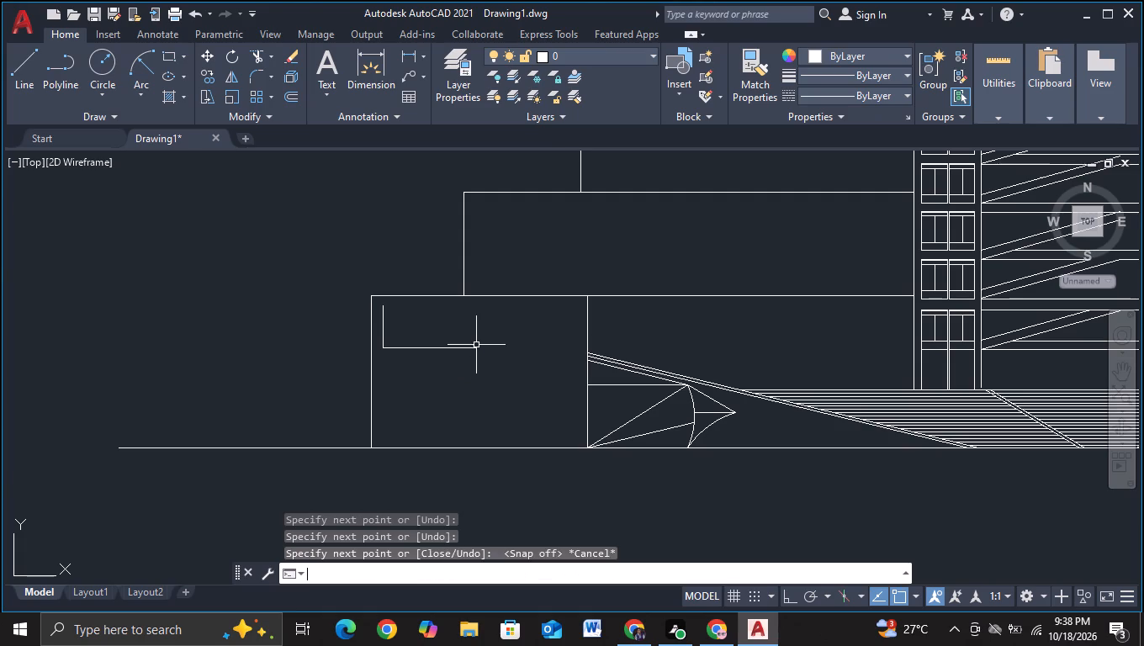
{"action": "key", "text": "F8"}
{"action": "left_click", "coordinate": [26, 96]}
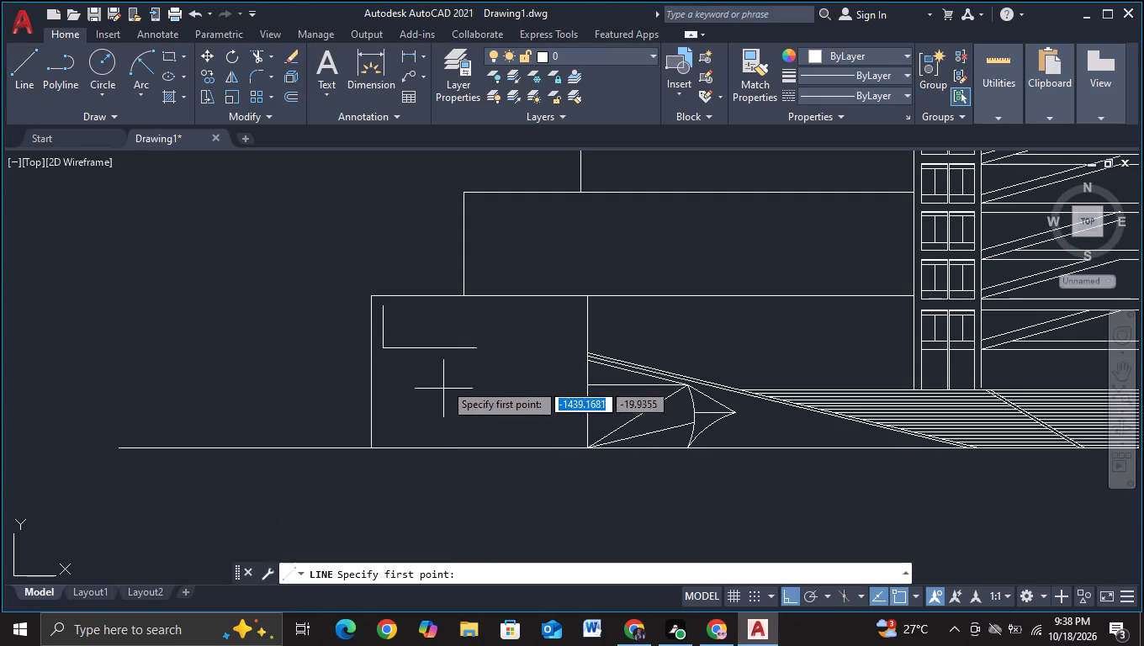
{"action": "left_click", "coordinate": [473, 349]}
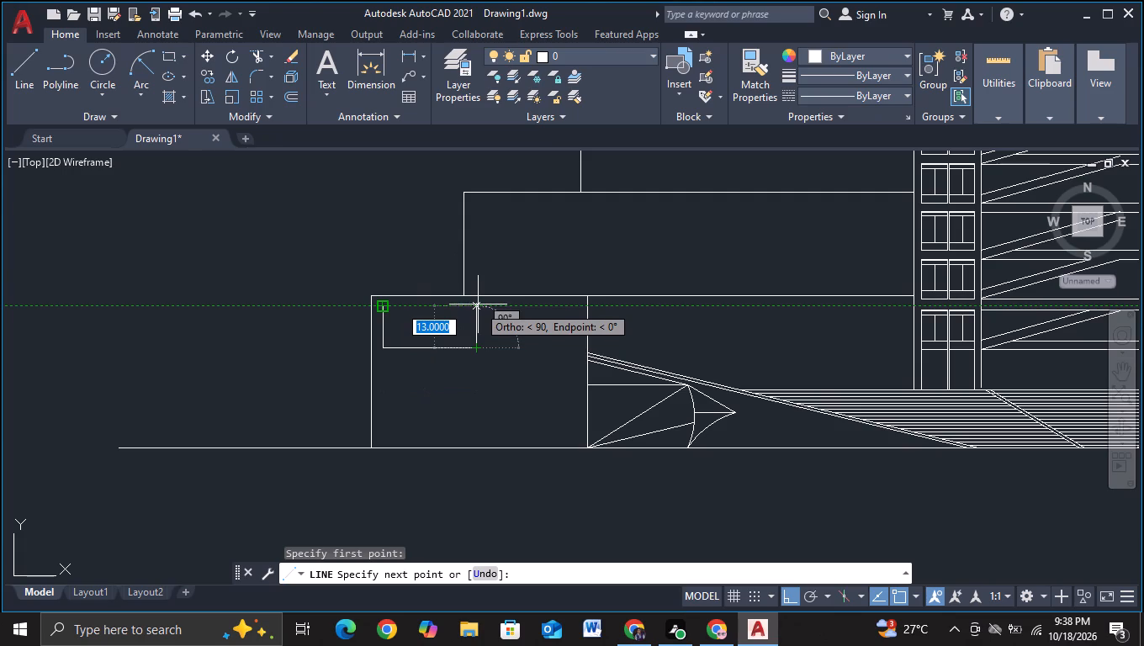
{"action": "left_click", "coordinate": [477, 307]}
{"action": "left_click", "coordinate": [384, 309]}
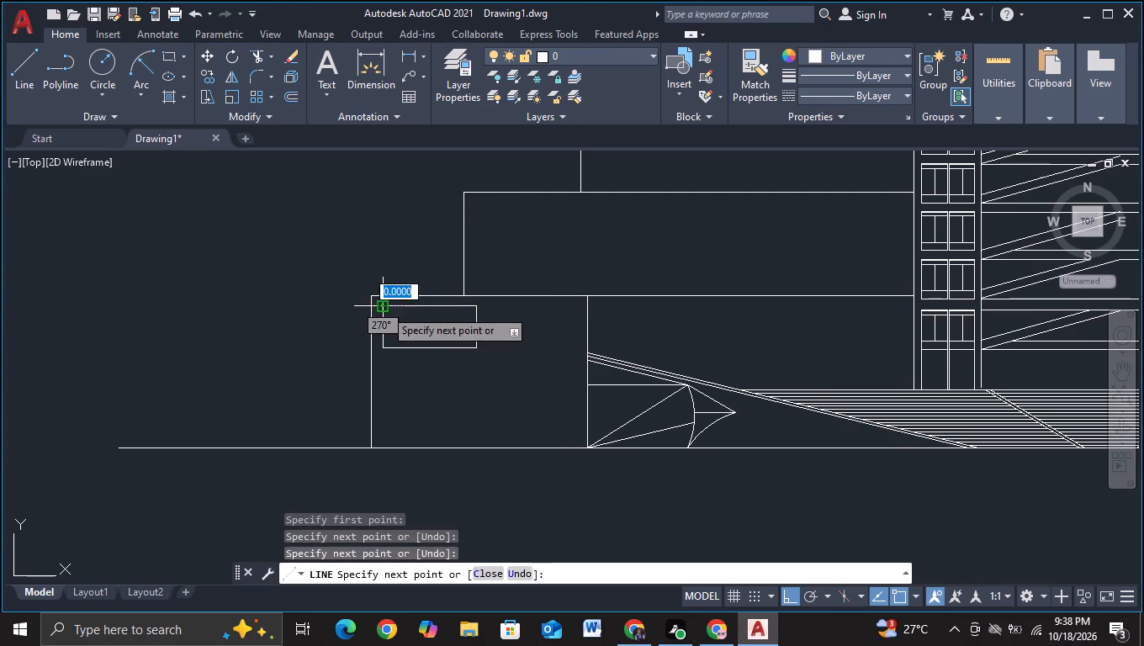
{"action": "key", "text": "Escape"}
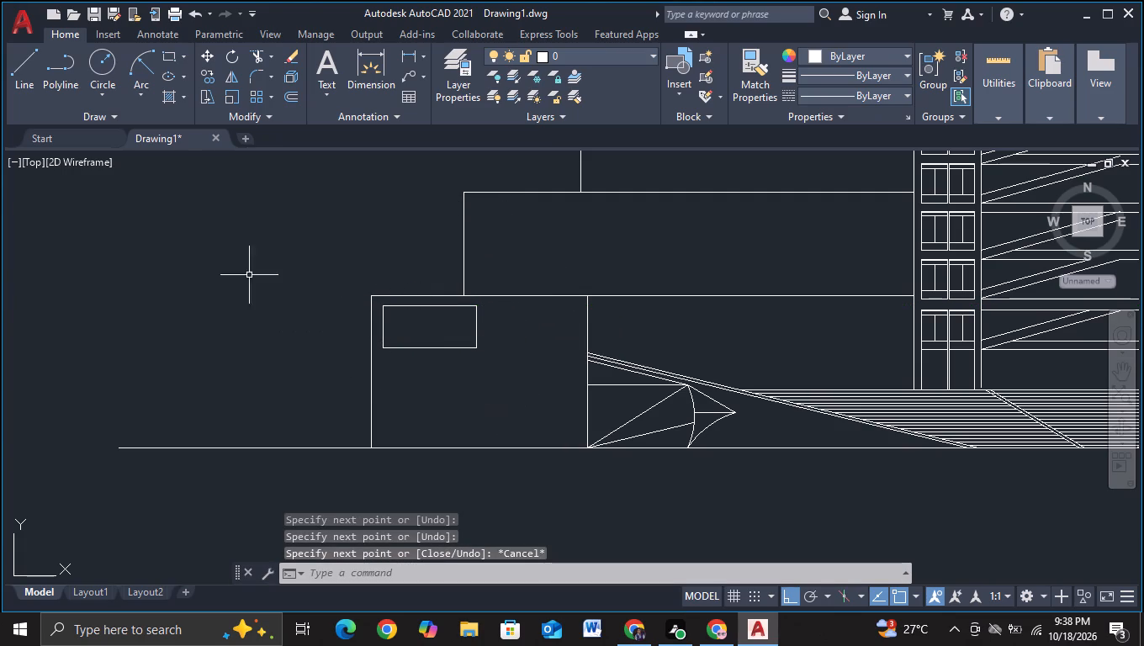
Draw two vertical lines down from the small rectangle's bottom corners, running past the ground line.
{"action": "left_click", "coordinate": [23, 74]}
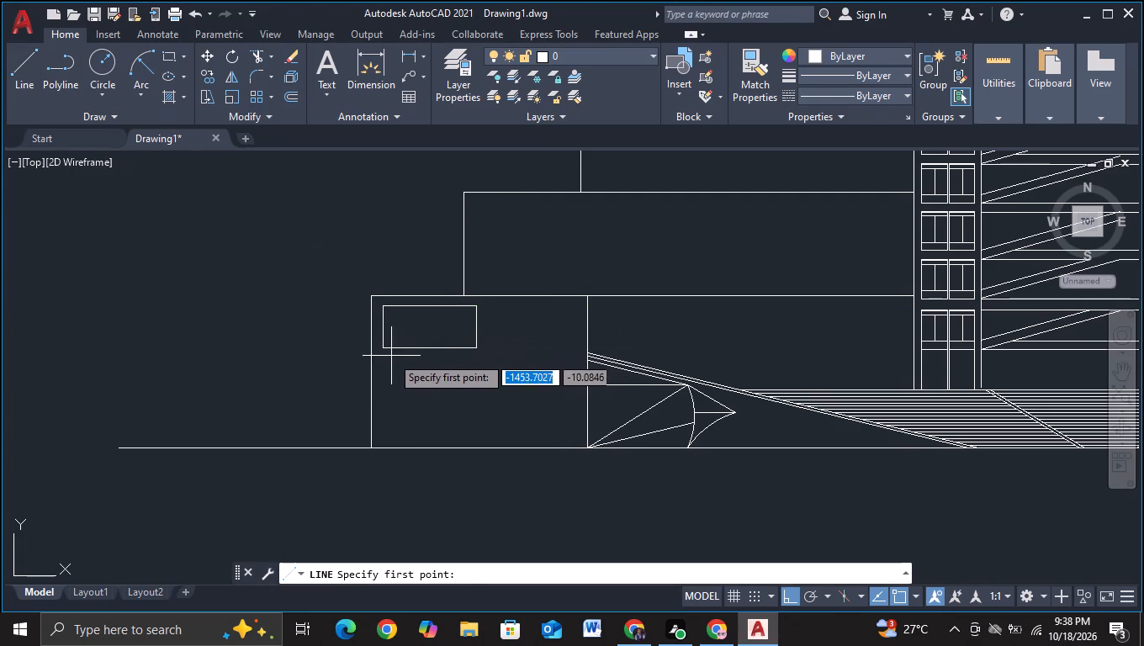
{"action": "left_click", "coordinate": [383, 354]}
{"action": "left_click", "coordinate": [390, 480]}
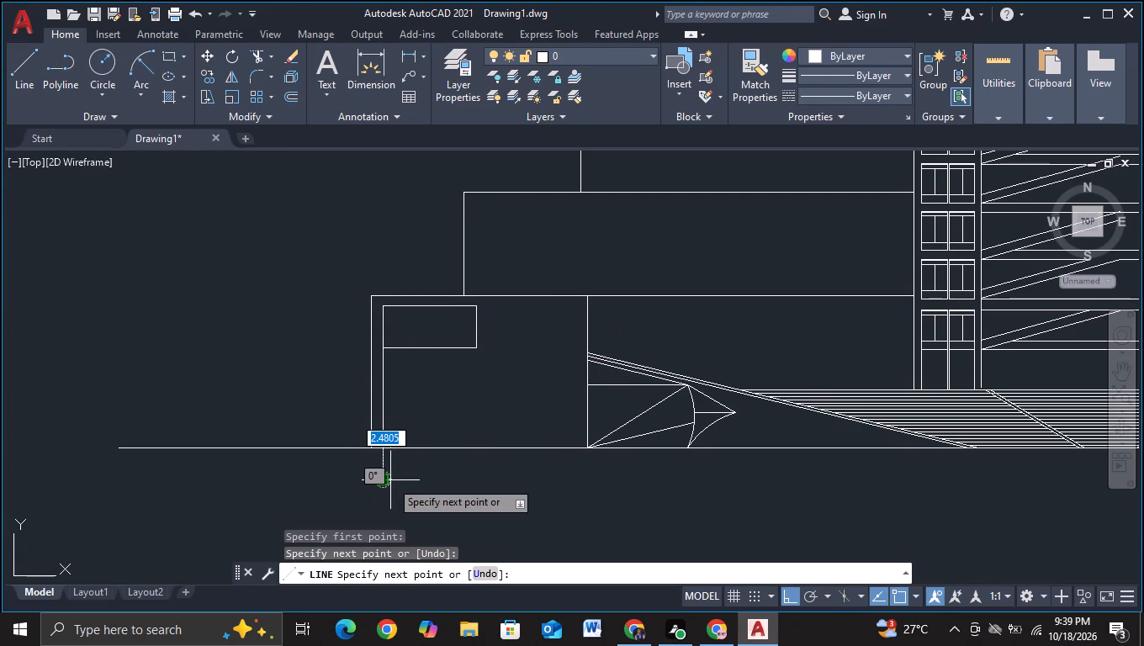
{"action": "key", "text": "Escape"}
{"action": "left_click", "coordinate": [30, 85]}
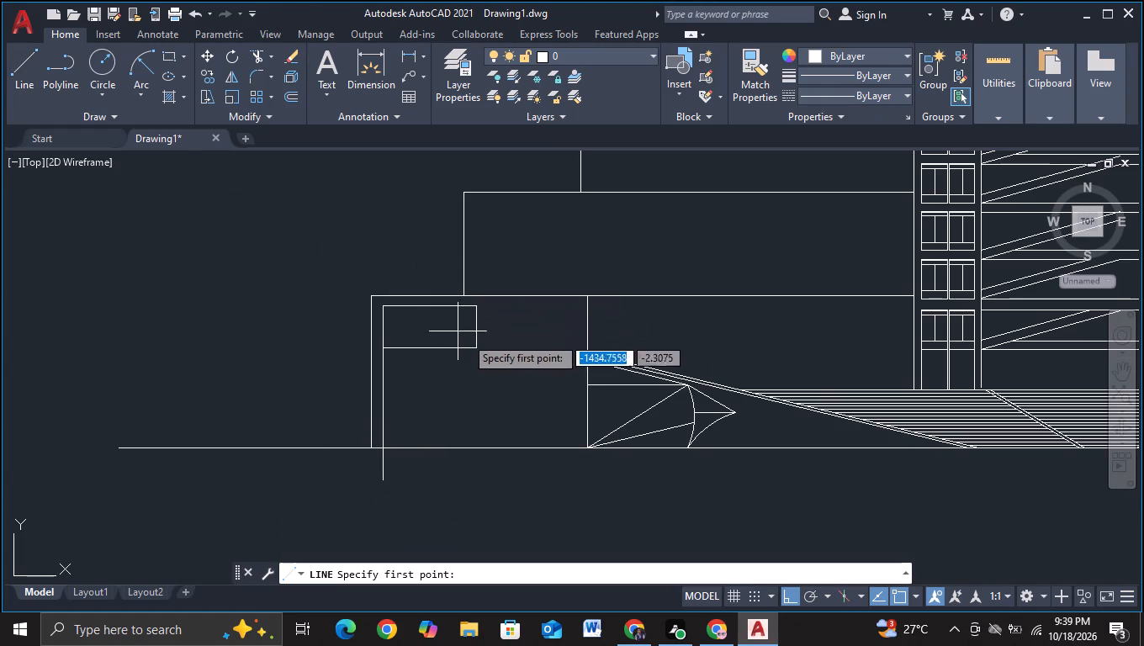
{"action": "left_click", "coordinate": [469, 349]}
{"action": "left_click", "coordinate": [475, 493]}
{"action": "key", "text": "Escape"}
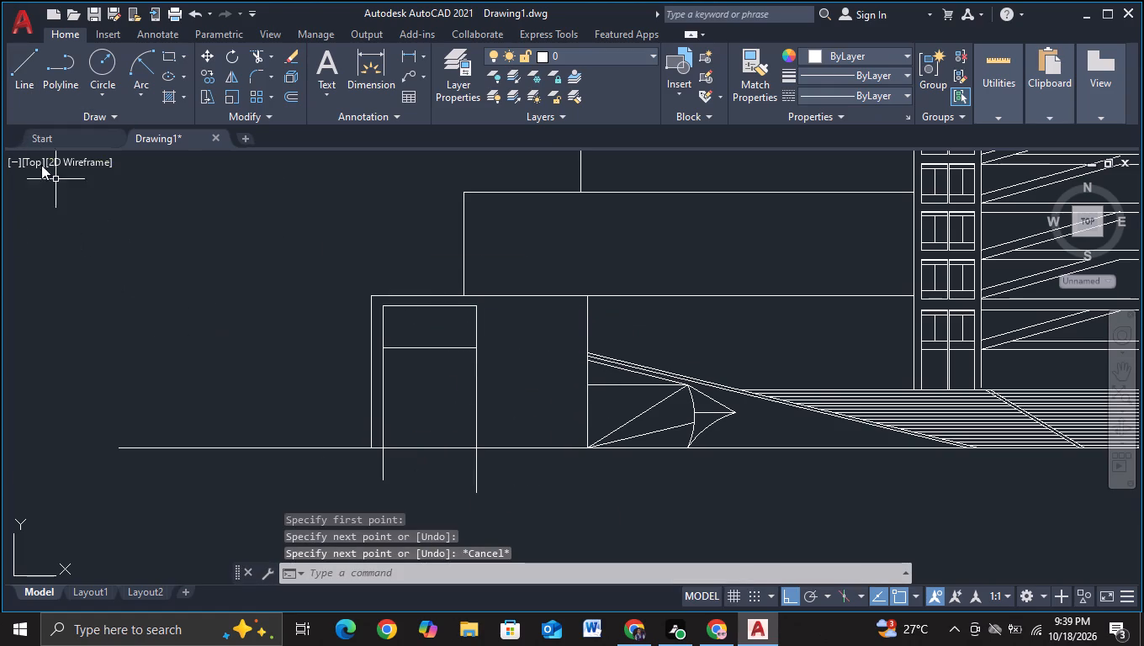
Draw a horizontal line just below the small rectangle, crossing both vertical lines and overshooting them on each side.
{"action": "left_click", "coordinate": [28, 82]}
{"action": "left_click", "coordinate": [336, 367]}
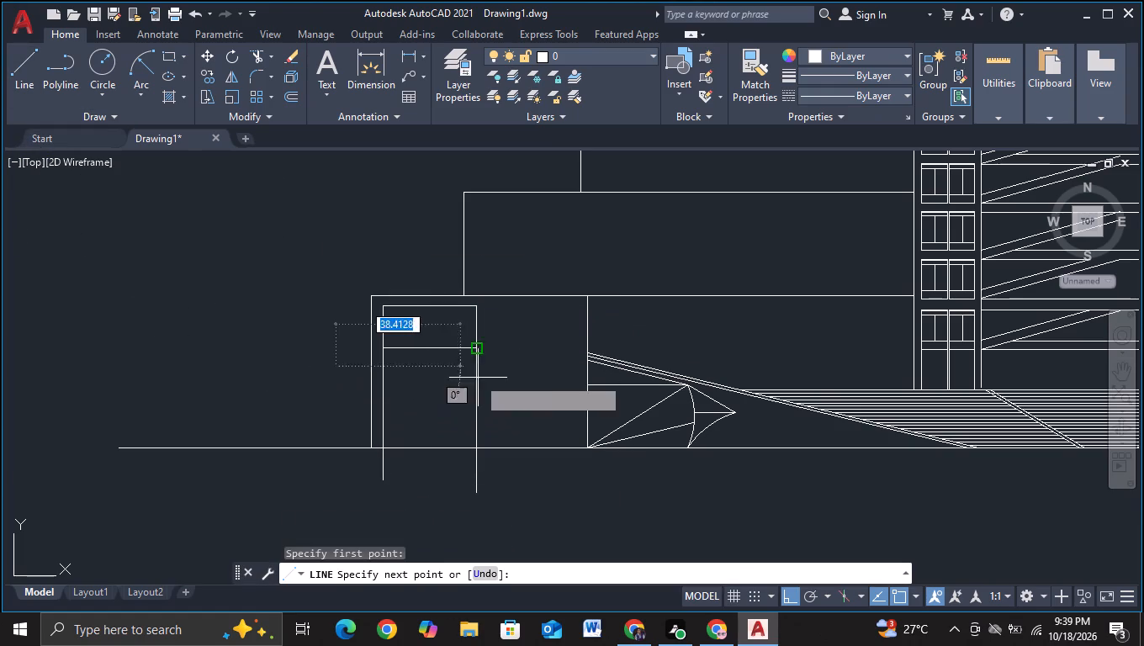
{"action": "left_click", "coordinate": [519, 378]}
{"action": "key", "text": "Escape"}
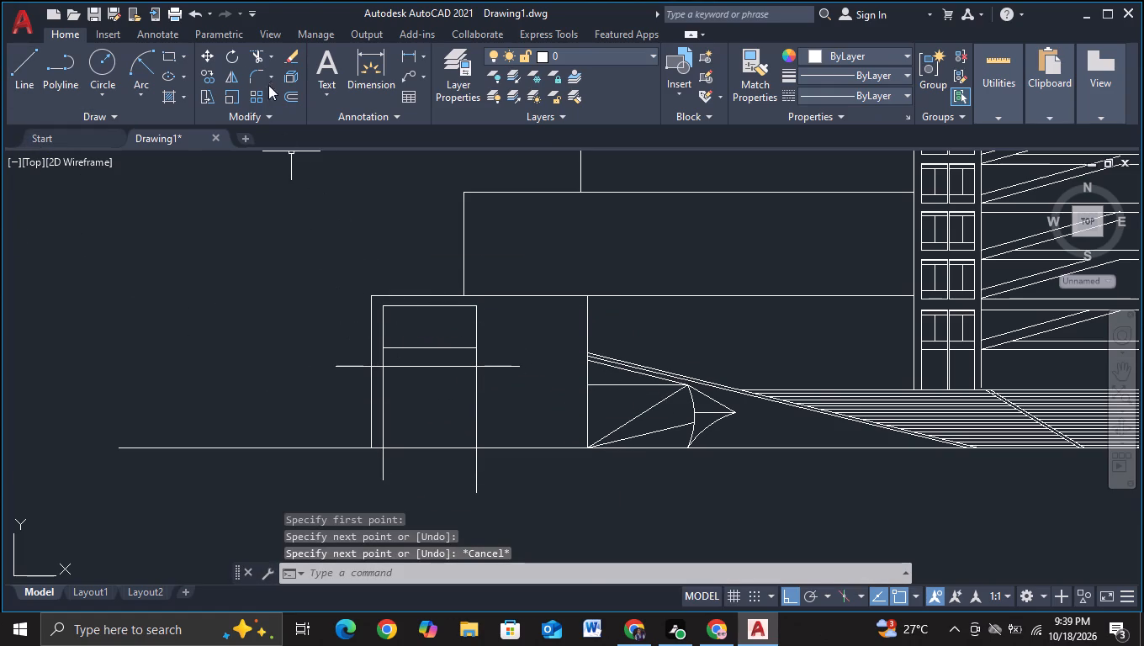
Trim the horizontal line's overhangs, the vertical pieces above it and the vertical ends below ground to leave a separate door outline.
{"action": "left_click", "coordinate": [259, 63]}
{"action": "left_click", "coordinate": [348, 368]}
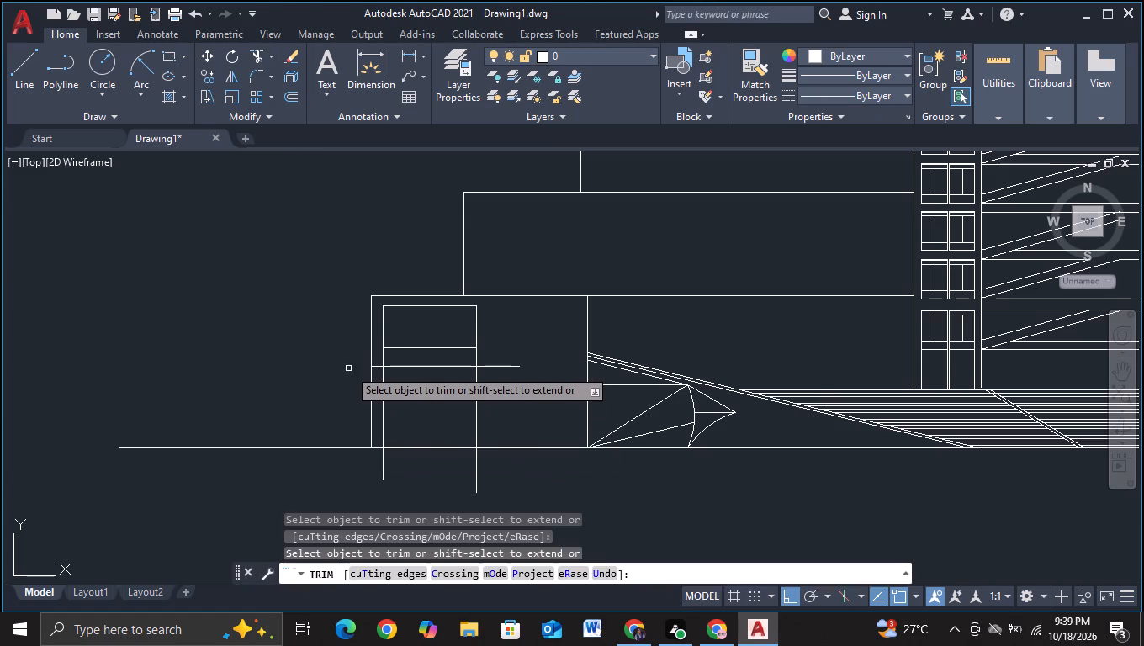
{"action": "left_click", "coordinate": [380, 368]}
{"action": "left_click_drag", "start_coordinate": [380, 362], "coordinate": [475, 358]}
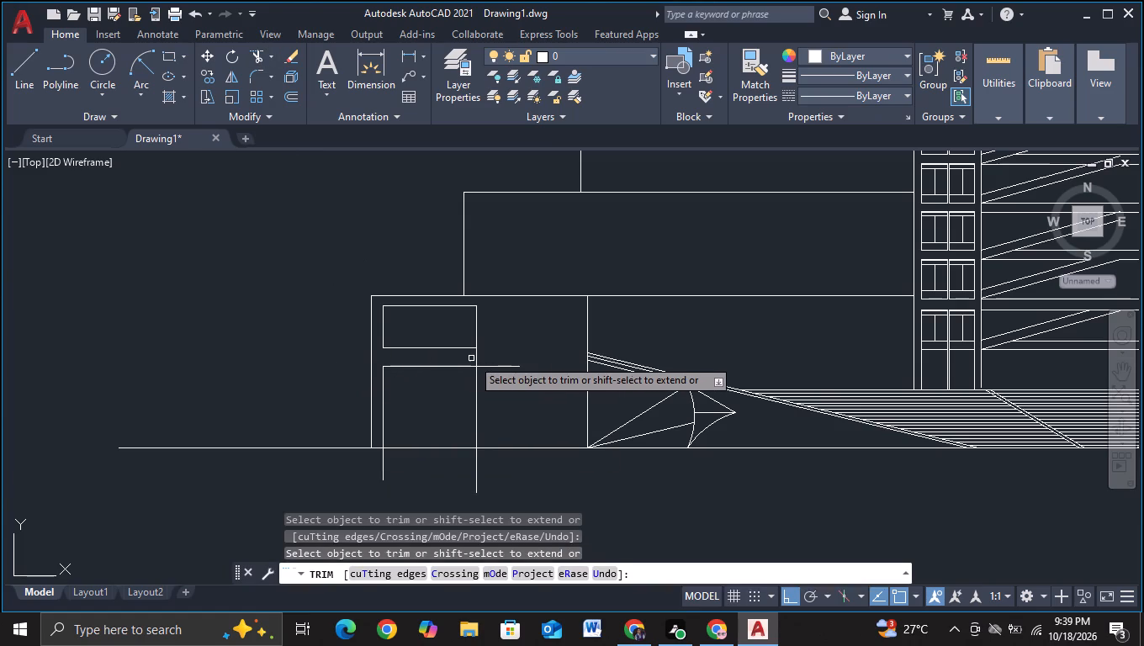
{"action": "left_click_drag", "start_coordinate": [485, 358], "coordinate": [448, 360]}
{"action": "left_click_drag", "start_coordinate": [500, 367], "coordinate": [500, 394]}
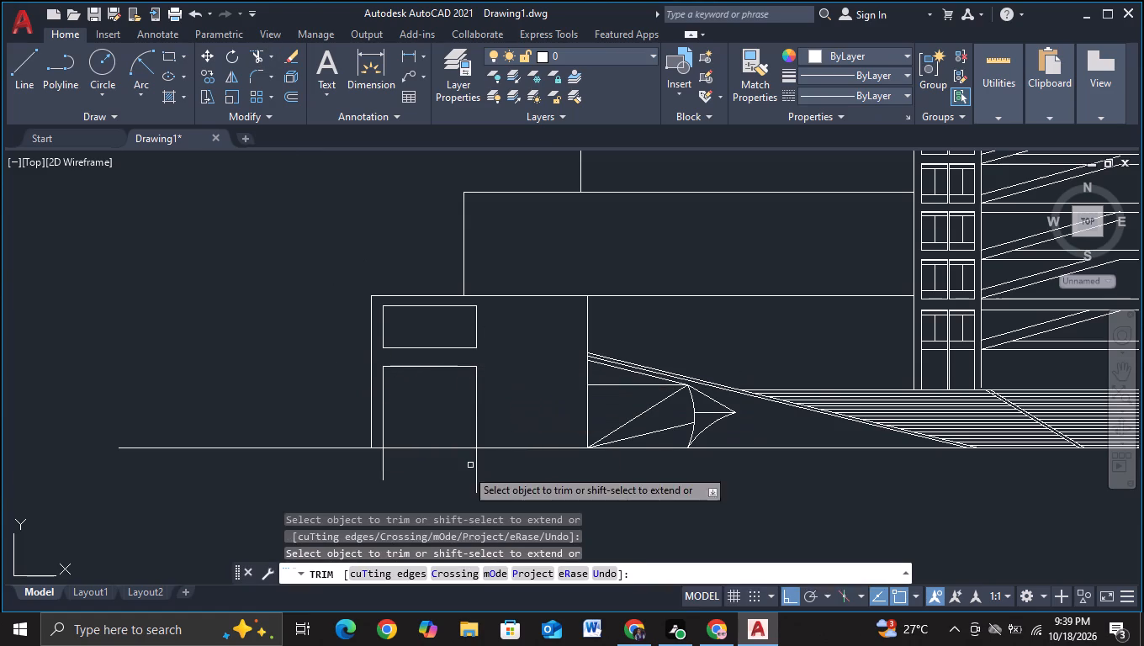
{"action": "left_click_drag", "start_coordinate": [344, 469], "coordinate": [559, 470]}
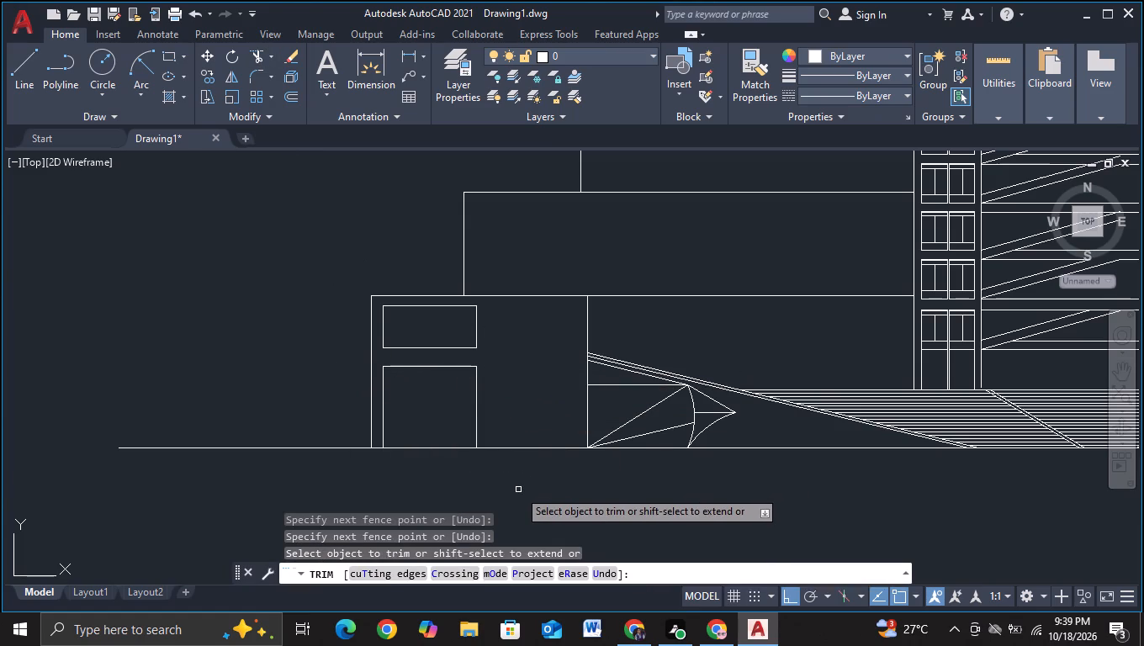
{"action": "key", "text": "Escape"}
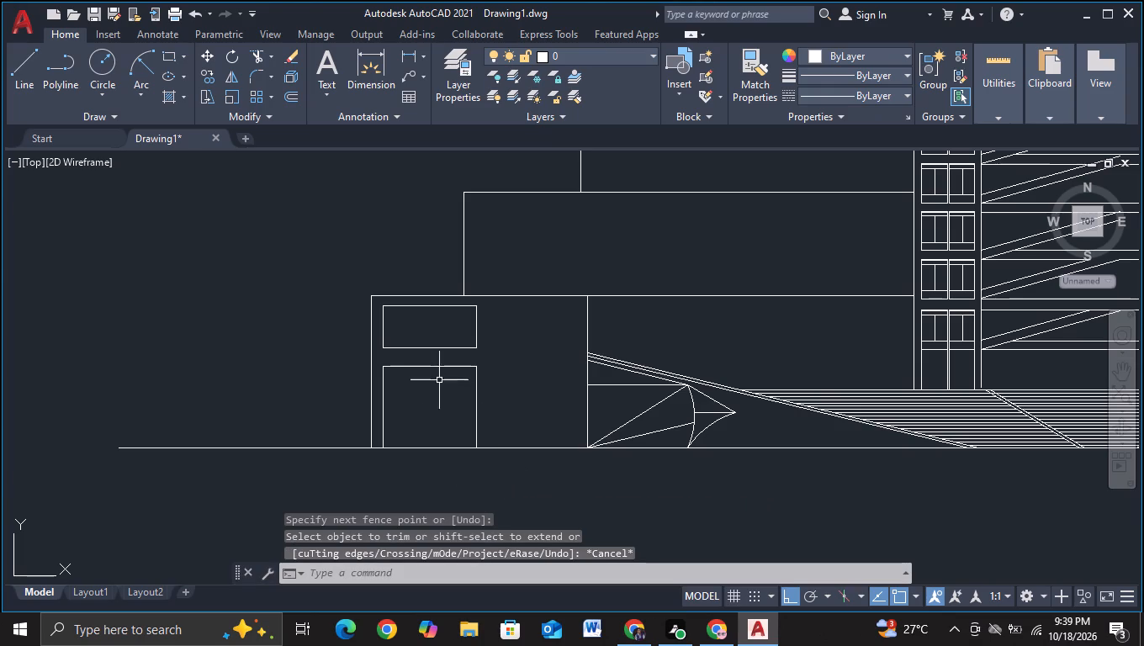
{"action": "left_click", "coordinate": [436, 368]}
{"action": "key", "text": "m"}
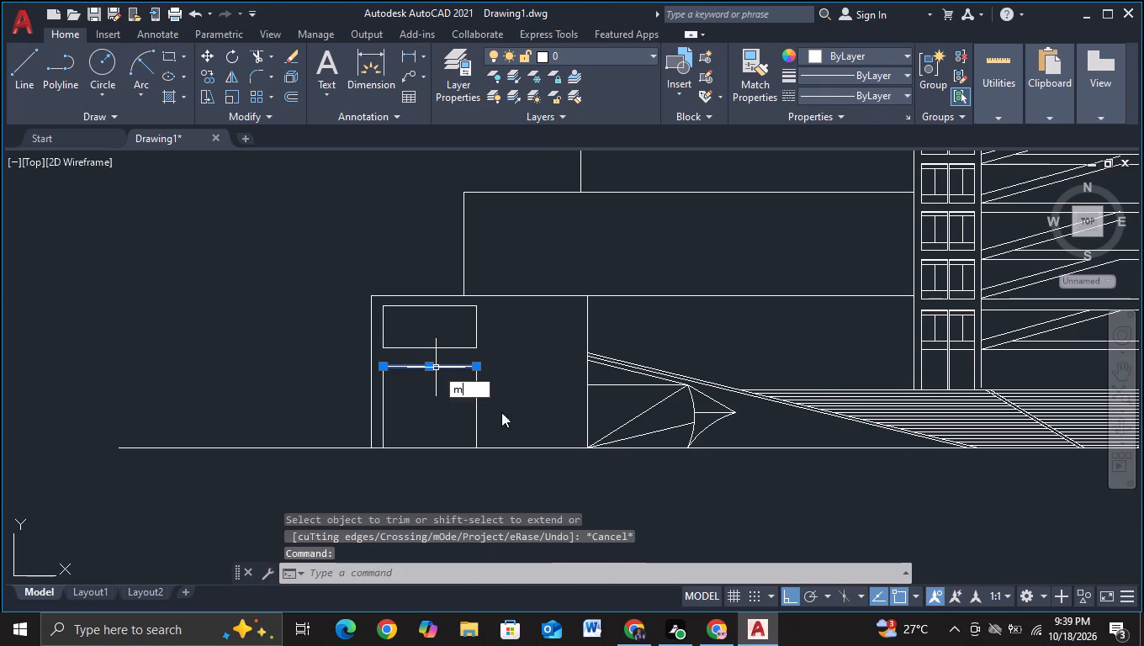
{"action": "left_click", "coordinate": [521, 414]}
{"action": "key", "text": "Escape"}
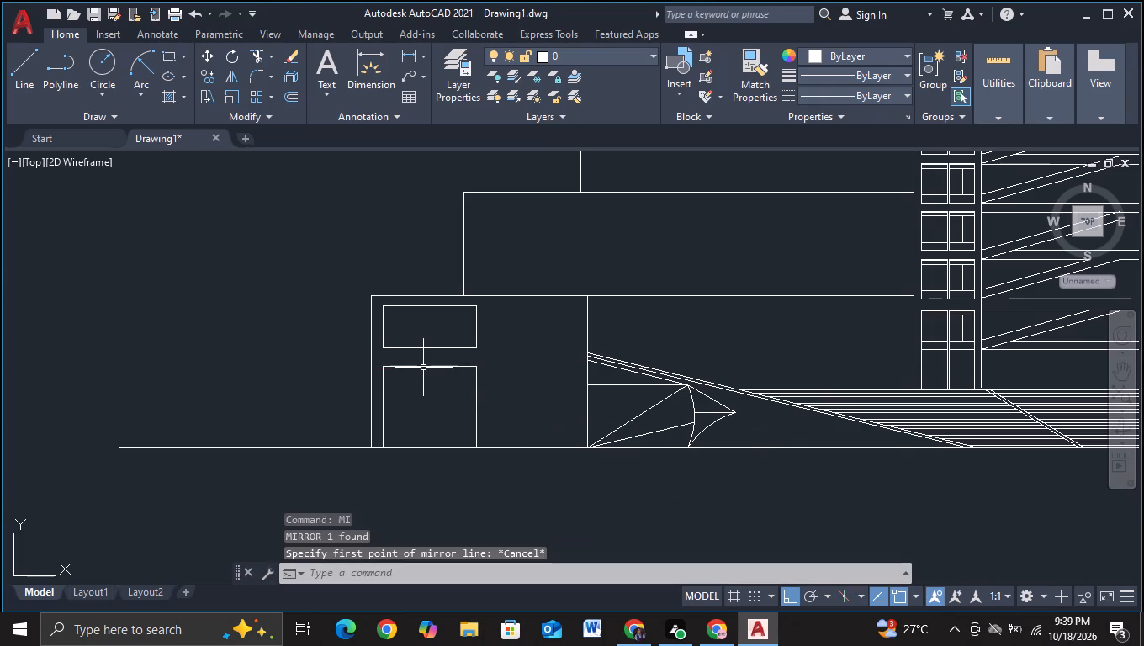
Move the door outline's top line vertically upward, leaving a narrow gap below the small rectangle.
{"action": "left_click", "coordinate": [423, 367]}
{"action": "key", "text": "m"}
{"action": "left_click", "coordinate": [468, 406]}
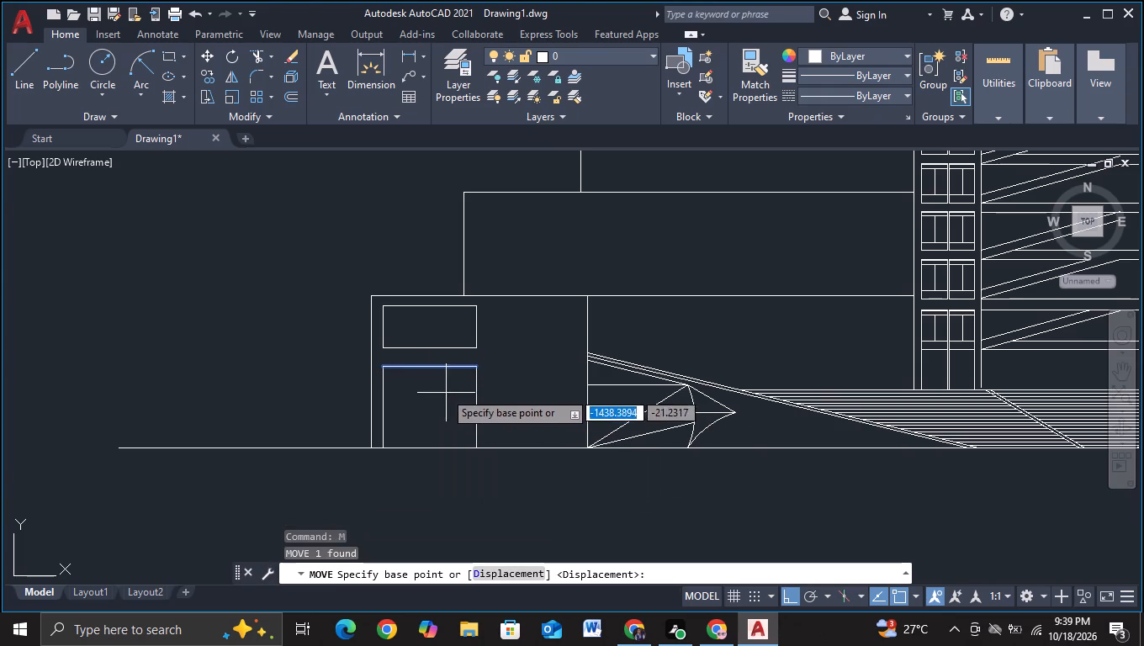
{"action": "left_click", "coordinate": [430, 369]}
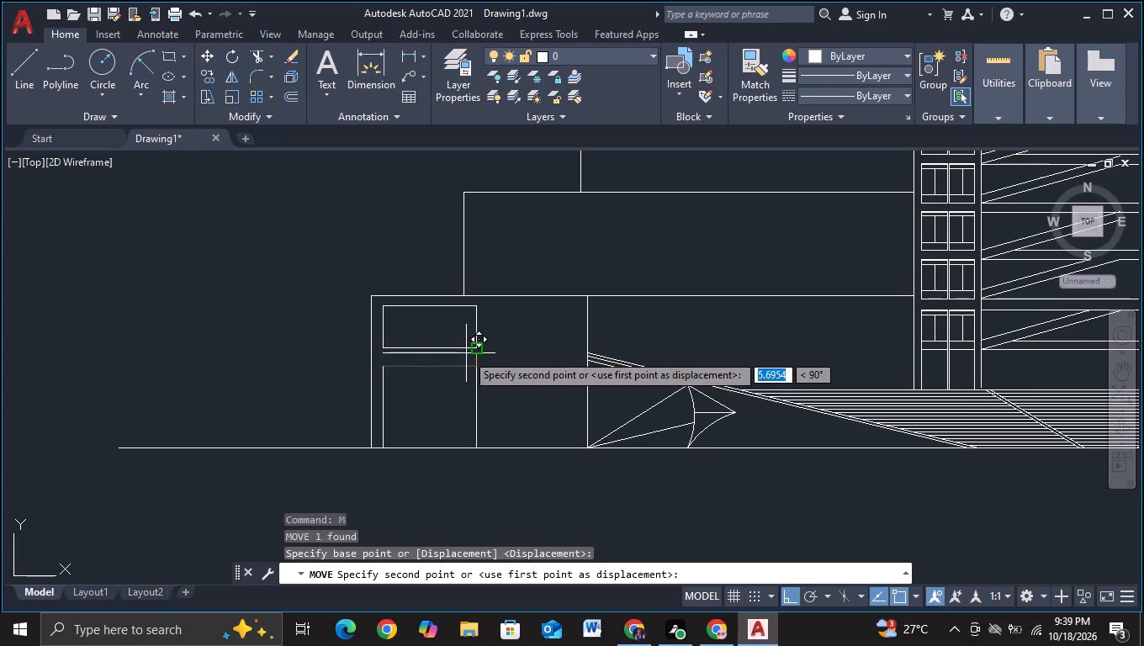
{"action": "scroll", "coordinate": [469, 352], "scroll_direction": "up", "scroll_amount": 1}
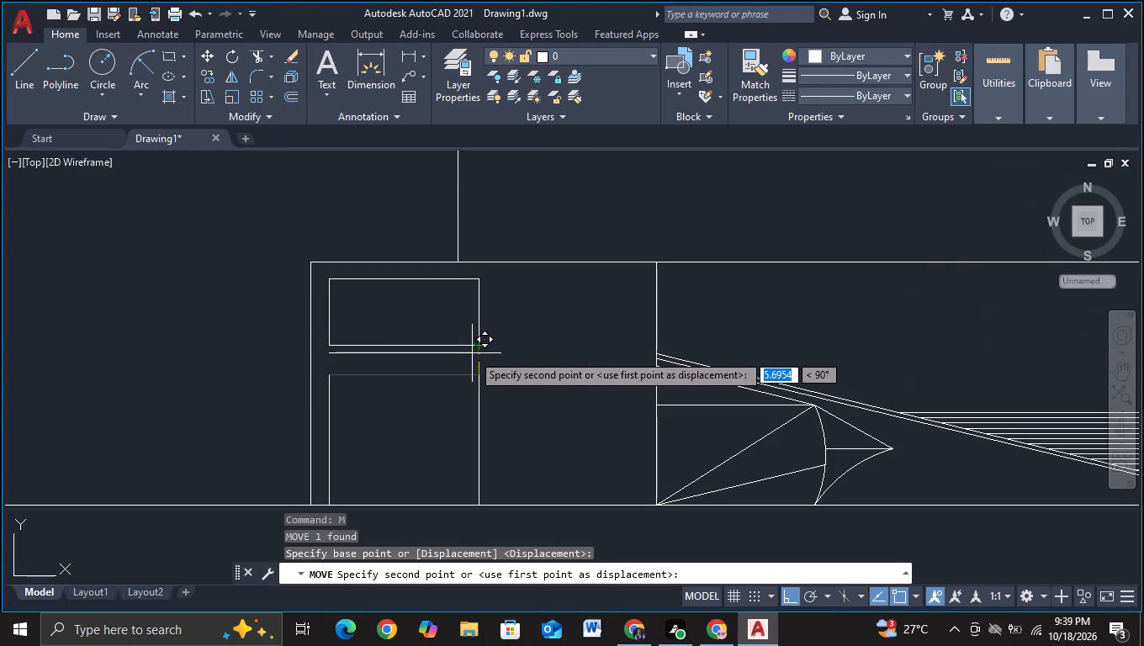
{"action": "left_click", "coordinate": [466, 360]}
{"action": "key", "text": "Escape"}
Extend both vertical sides of the door outline up to its raised top line.
{"action": "key", "text": "e"}
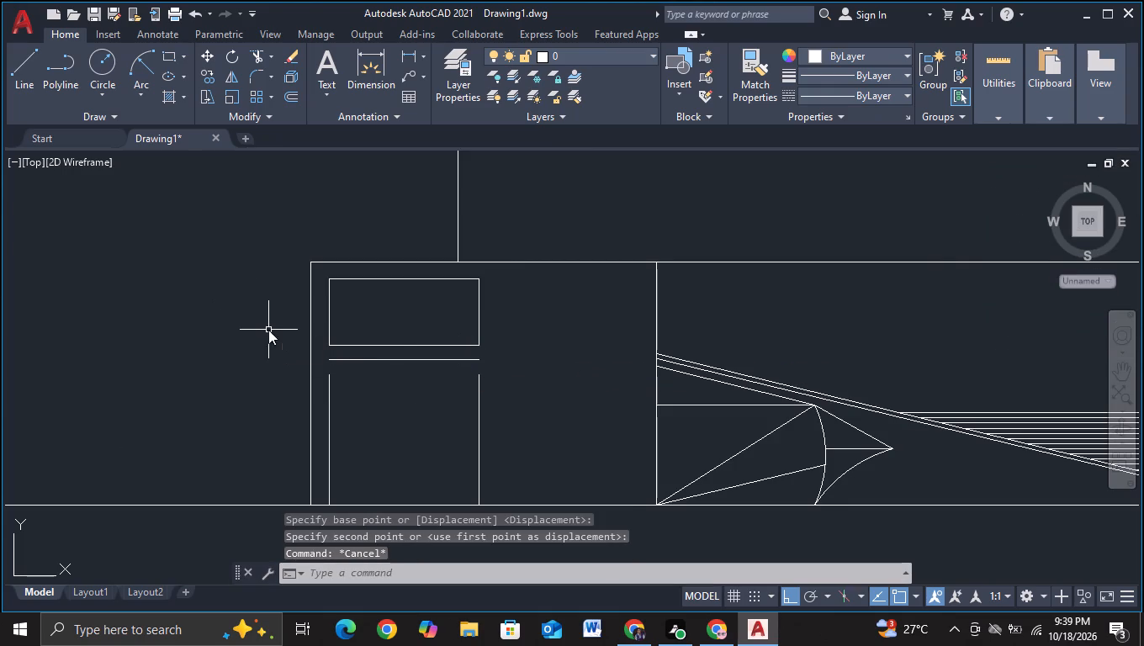
{"action": "left_click", "coordinate": [340, 386]}
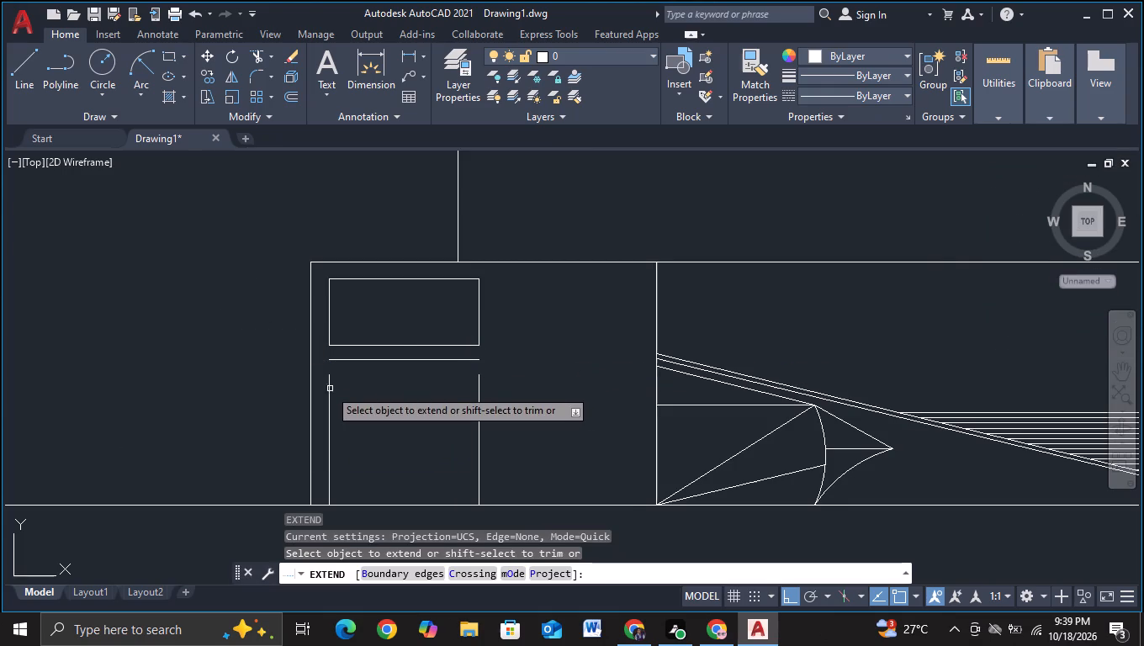
{"action": "left_click", "coordinate": [329, 389]}
{"action": "left_click", "coordinate": [478, 400]}
{"action": "key", "text": "Escape"}
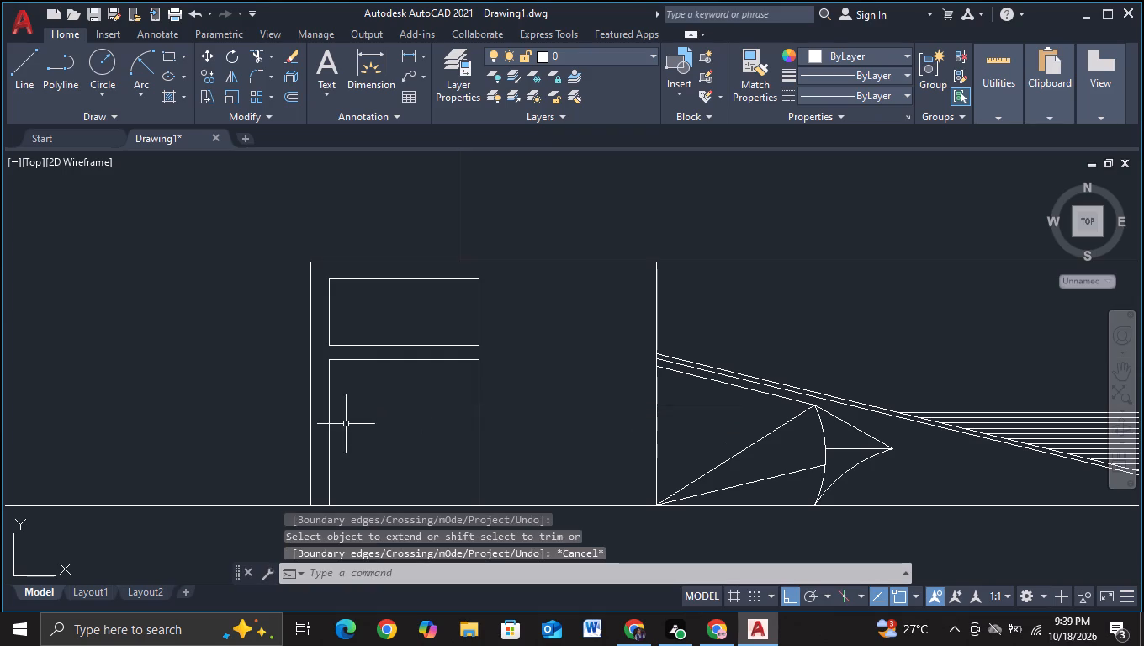
Copy one divided window from the right wing's upper row twice into the lowest left block, side by side beside the small rectangle.
{"action": "middle_click_drag", "start_coordinate": [535, 383], "coordinate": [525, 450]}
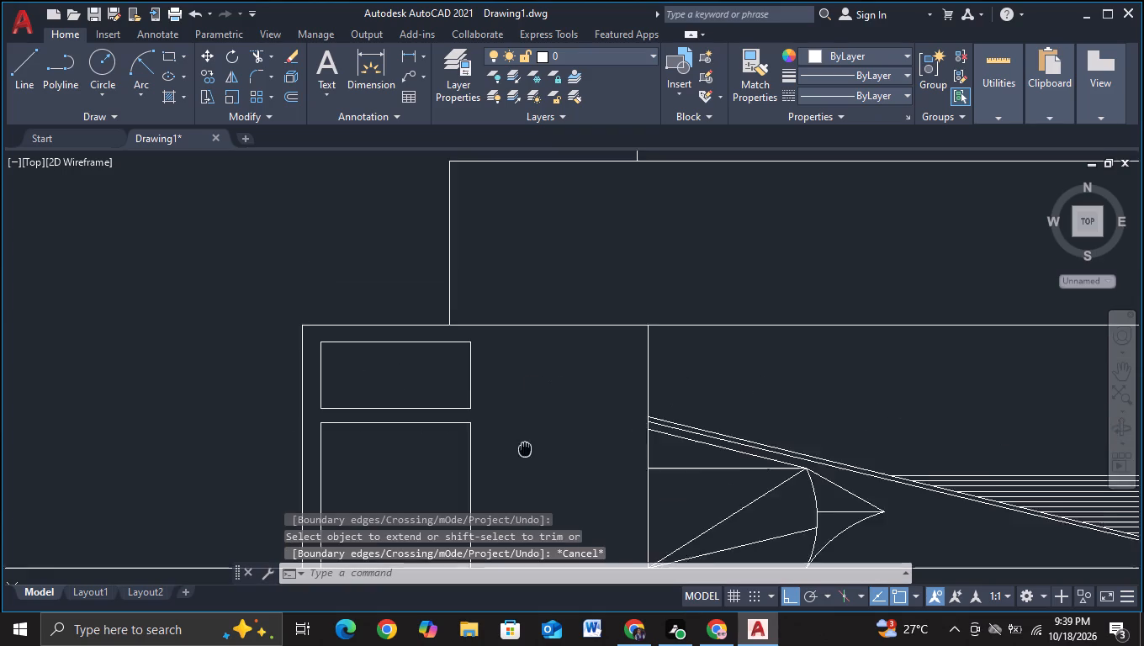
{"action": "scroll", "coordinate": [535, 441], "scroll_direction": "down", "scroll_amount": 2}
{"action": "middle_click_drag", "start_coordinate": [695, 378], "coordinate": [294, 422]}
{"action": "scroll", "coordinate": [341, 398], "scroll_direction": "up", "scroll_amount": 2}
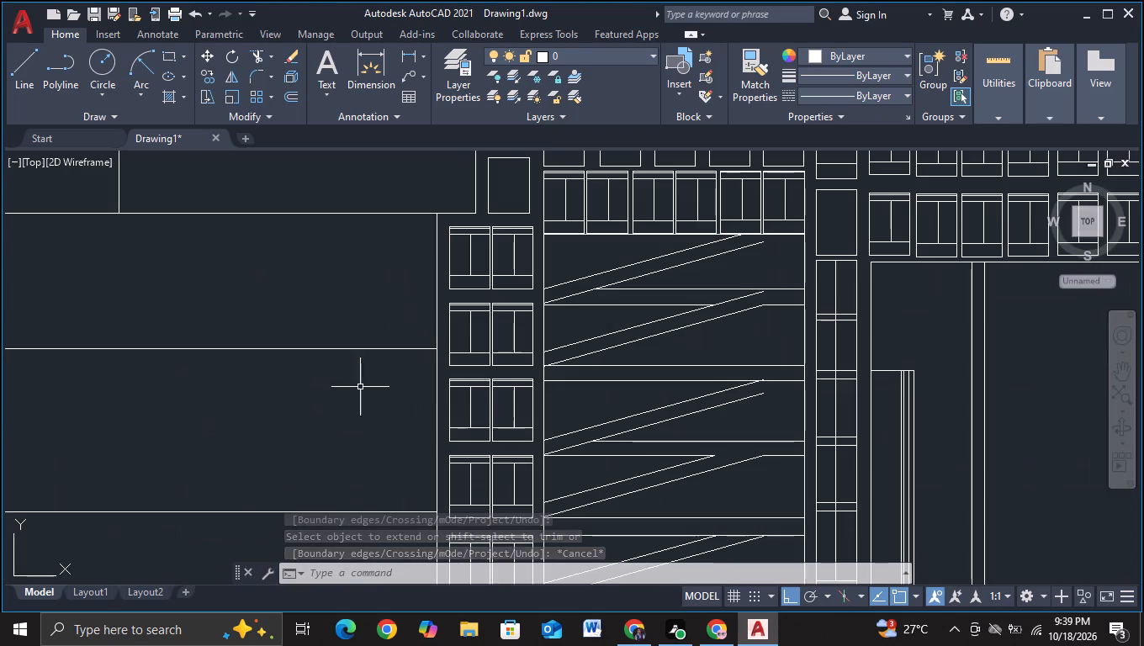
{"action": "middle_click_drag", "start_coordinate": [582, 262], "coordinate": [573, 429]}
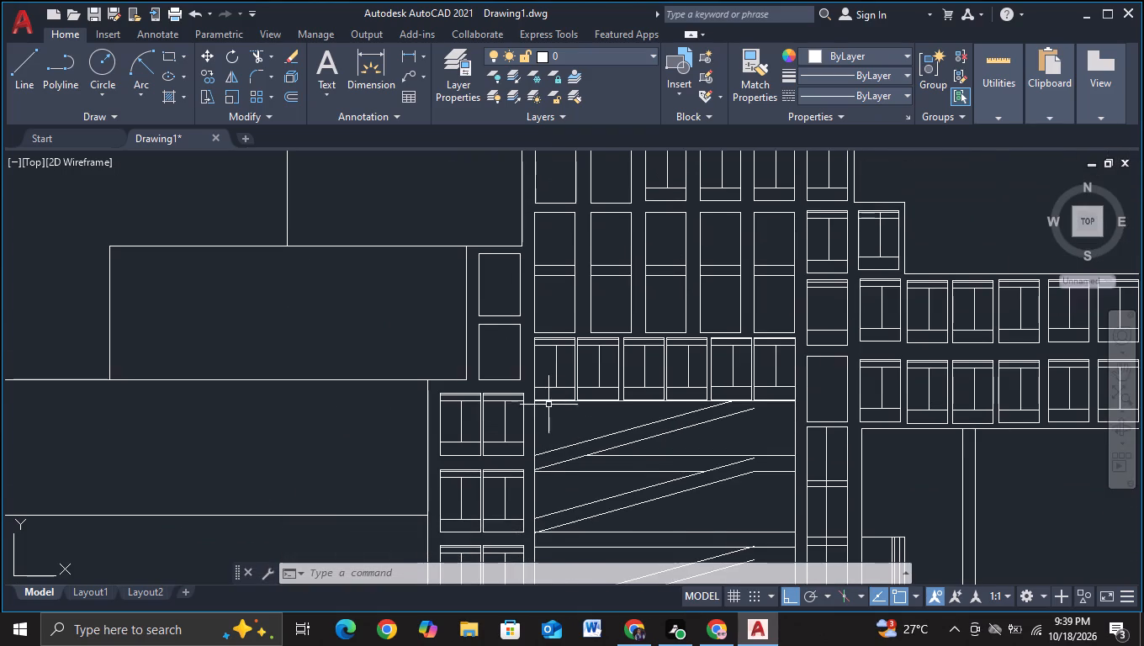
{"action": "middle_click_drag", "start_coordinate": [892, 352], "coordinate": [814, 389]}
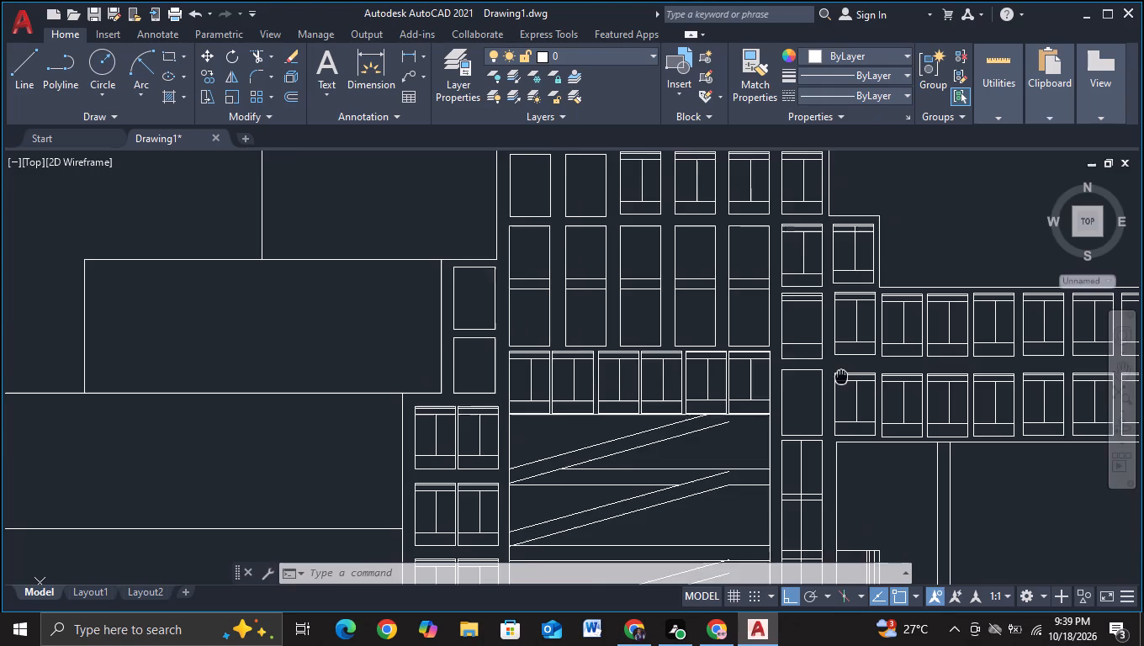
{"action": "middle_click_drag", "start_coordinate": [814, 389], "coordinate": [704, 428]}
{"action": "scroll", "coordinate": [664, 413], "scroll_direction": "up", "scroll_amount": 2}
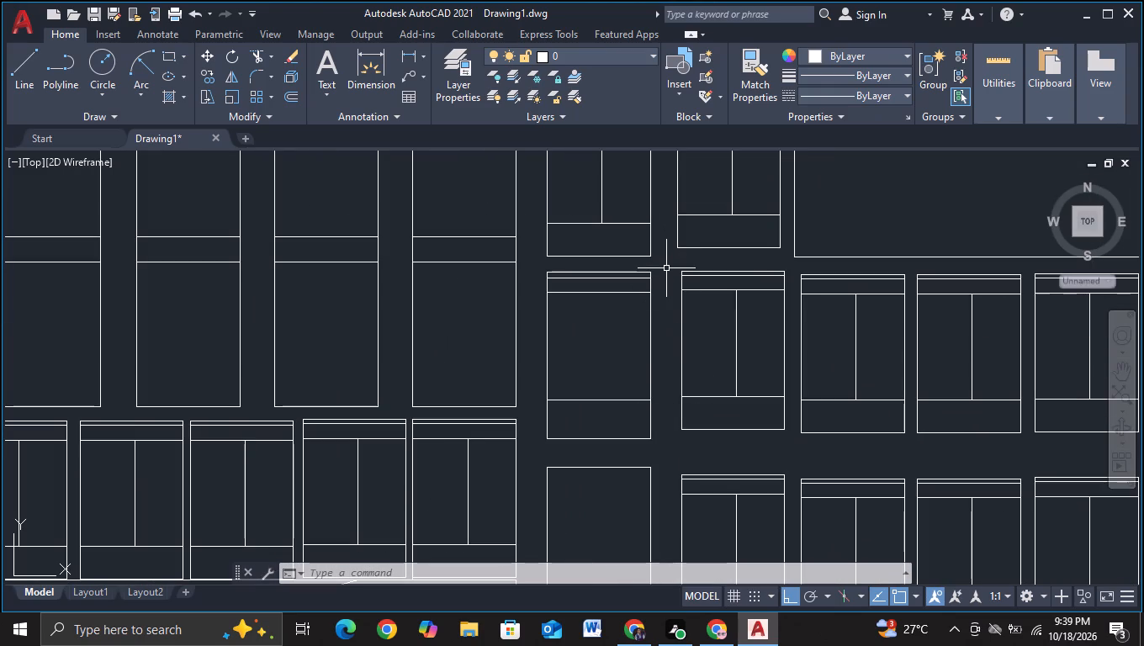
{"action": "left_click", "coordinate": [797, 267]}
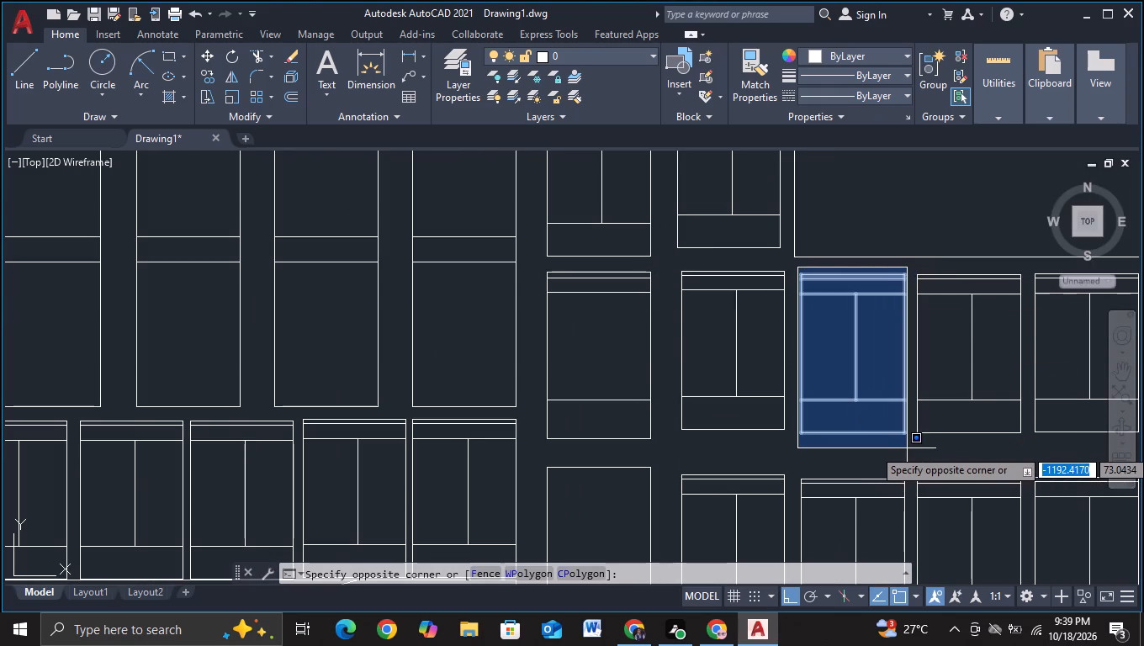
{"action": "left_click", "coordinate": [912, 447]}
{"action": "key", "text": "c"}
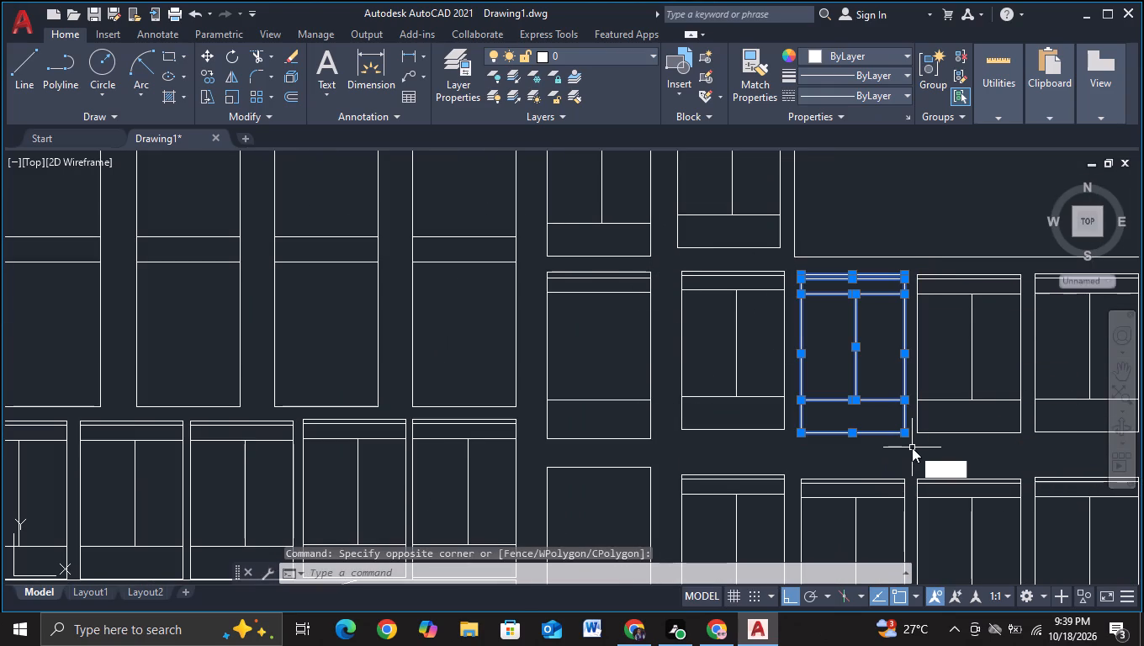
{"action": "left_click", "coordinate": [913, 498]}
{"action": "left_click", "coordinate": [853, 392]}
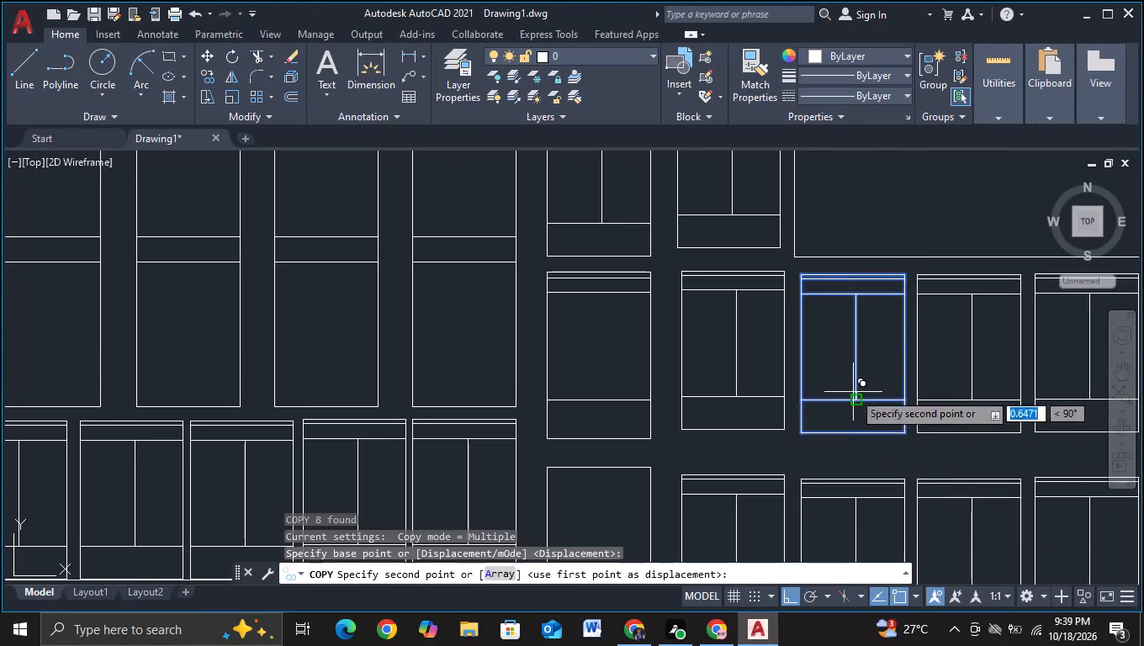
{"action": "key", "text": "F8"}
{"action": "scroll", "coordinate": [658, 484], "scroll_direction": "down", "scroll_amount": 3}
{"action": "middle_click_drag", "start_coordinate": [312, 470], "coordinate": [712, 243]}
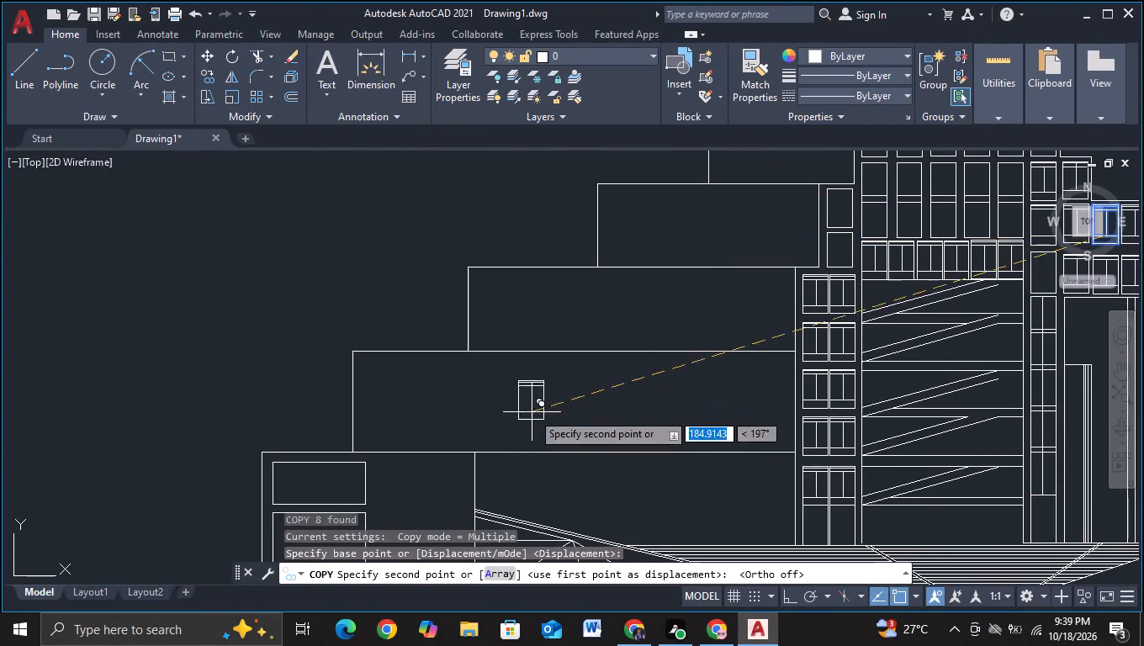
{"action": "middle_click_drag", "start_coordinate": [421, 481], "coordinate": [448, 346]}
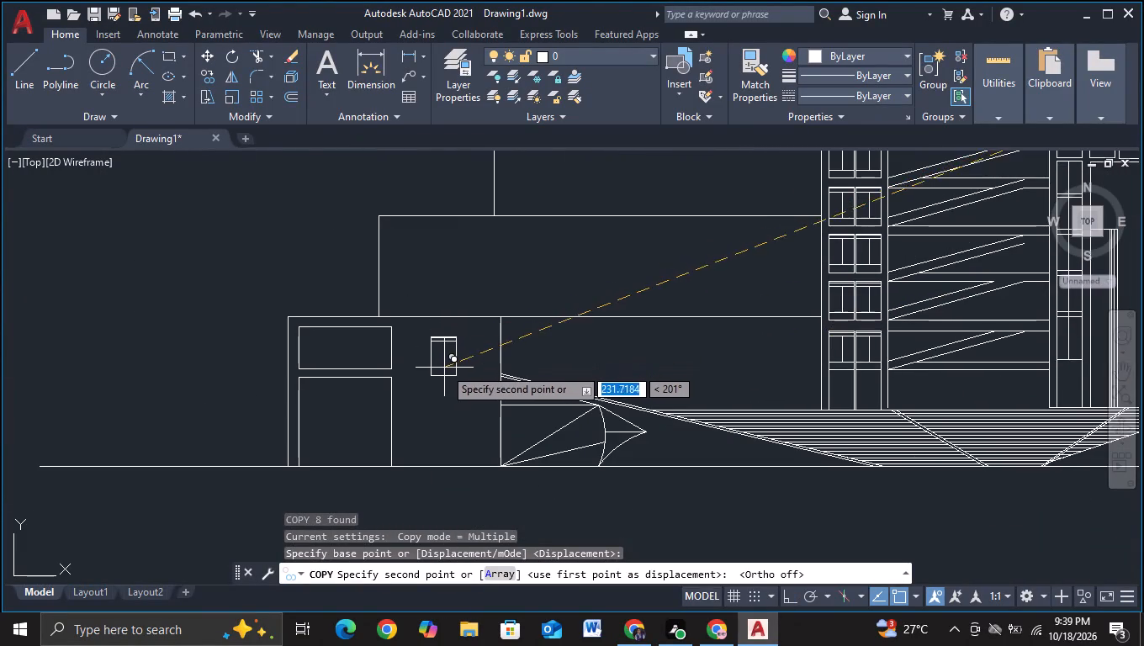
{"action": "scroll", "coordinate": [442, 368], "scroll_direction": "up", "scroll_amount": 1}
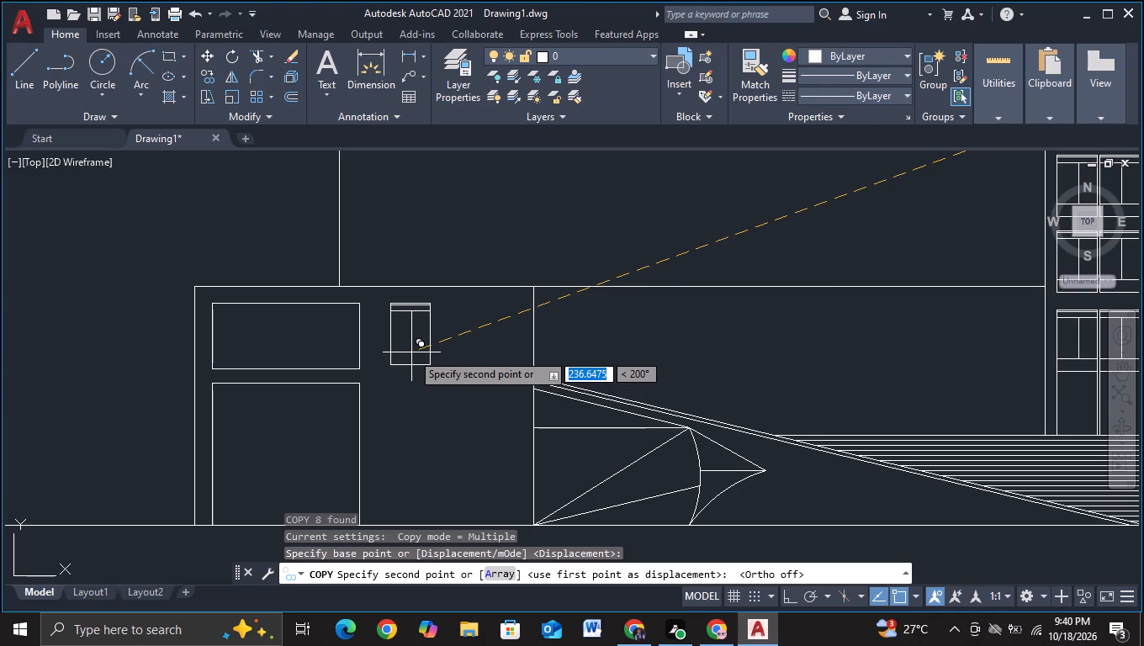
{"action": "left_click", "coordinate": [405, 357]}
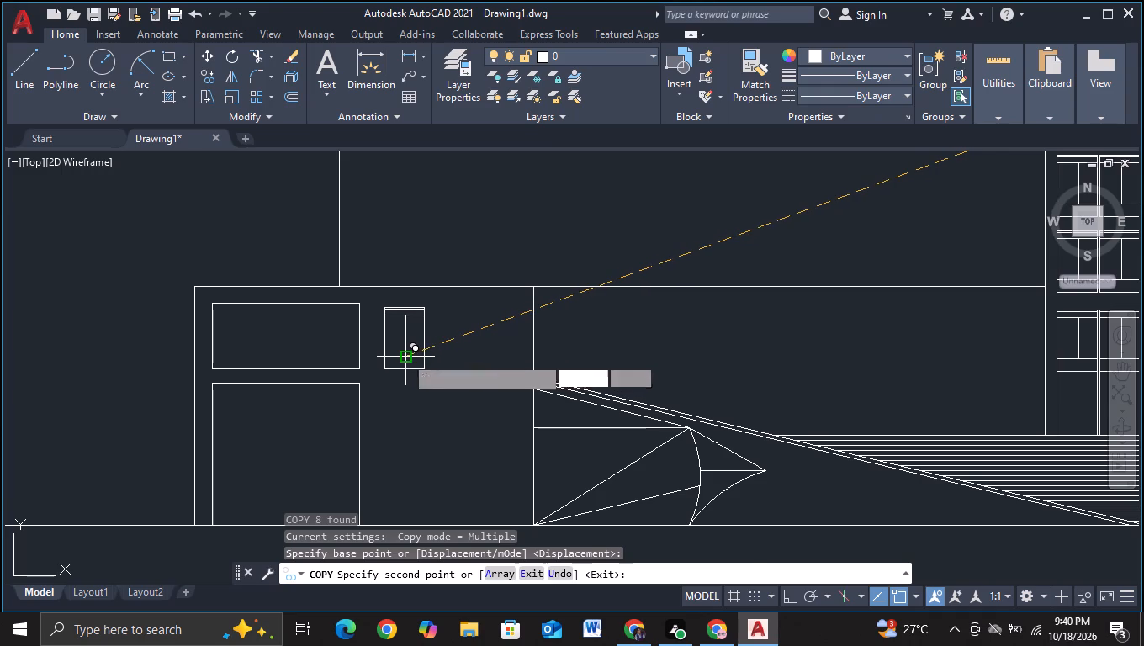
{"action": "left_click", "coordinate": [458, 363]}
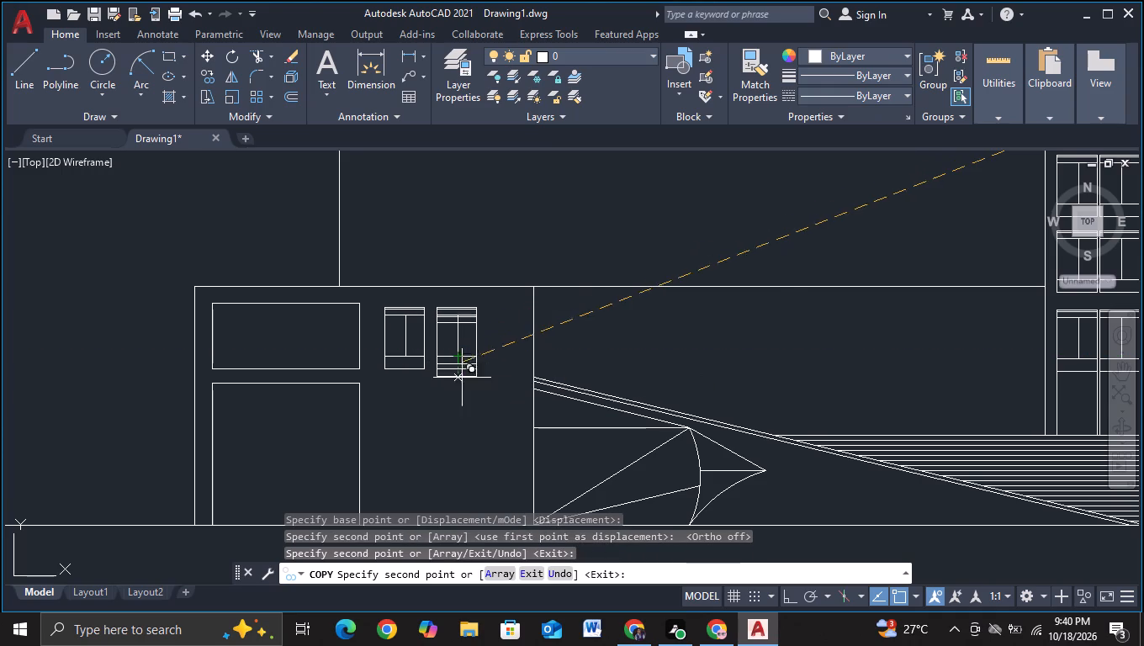
{"action": "key", "text": "Escape"}
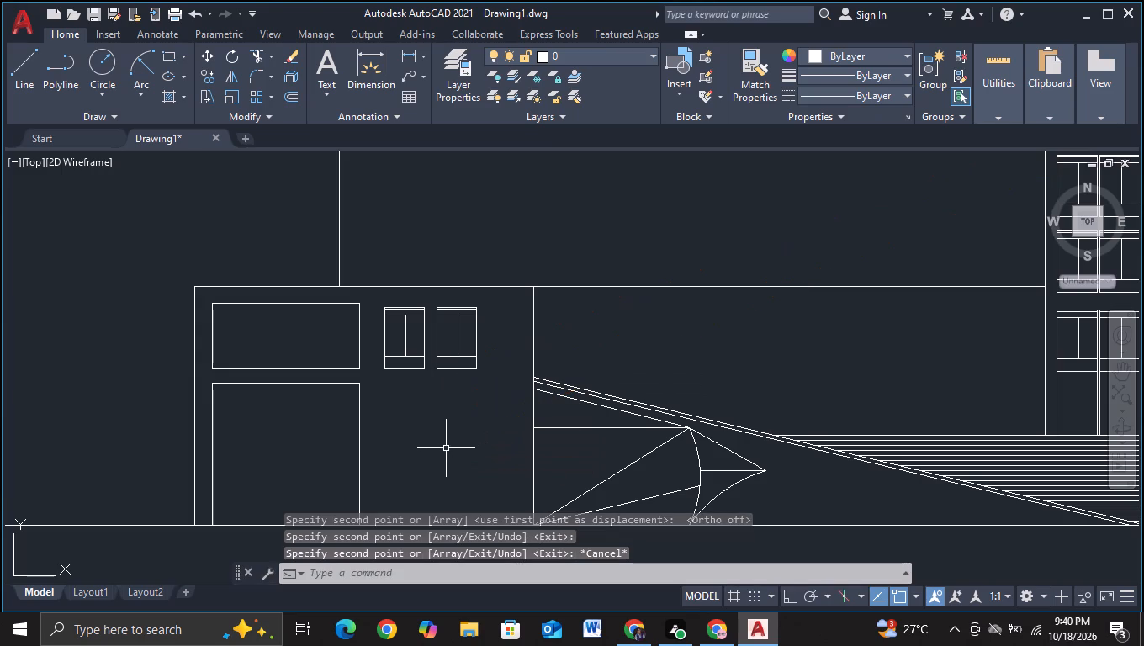
With ortho mode turned on, draw vertical lines from both lower corners of the first copied window down past the ground line.
{"action": "middle_click_drag", "start_coordinate": [435, 458], "coordinate": [443, 388]}
{"action": "left_click", "coordinate": [28, 85]}
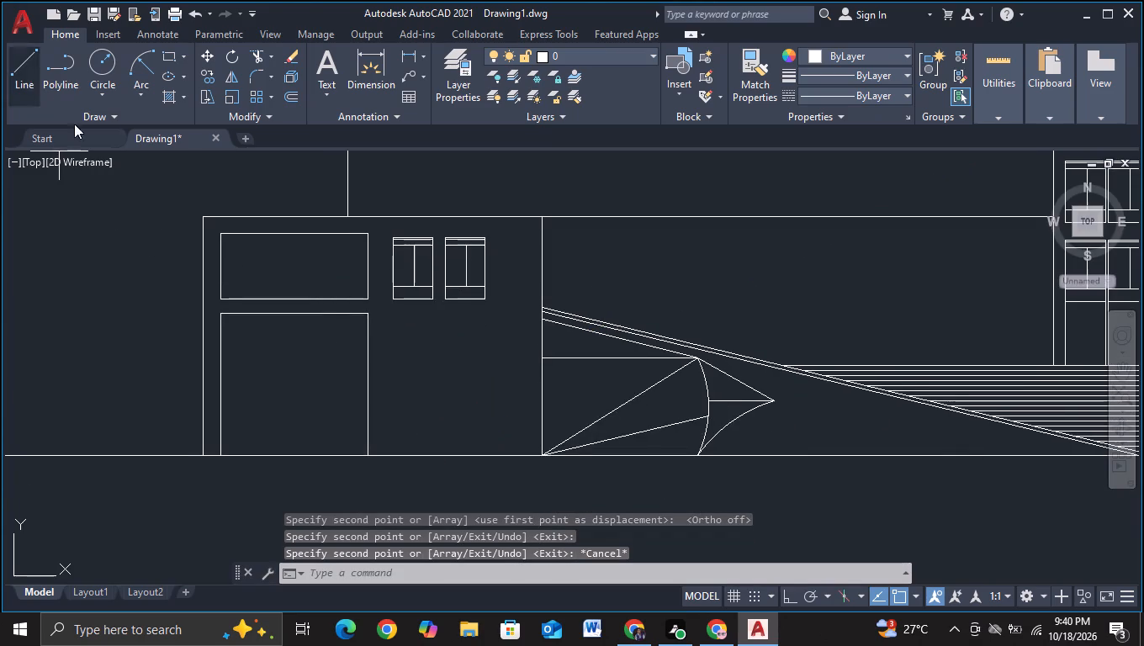
{"action": "left_click", "coordinate": [388, 302]}
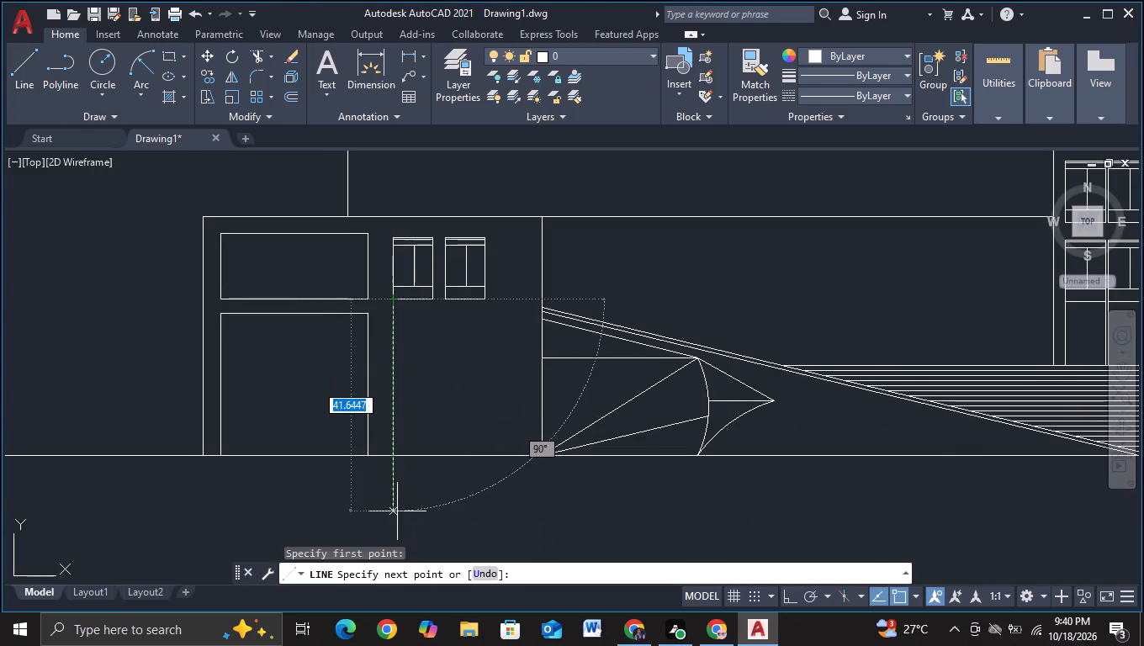
{"action": "key", "text": "F8"}
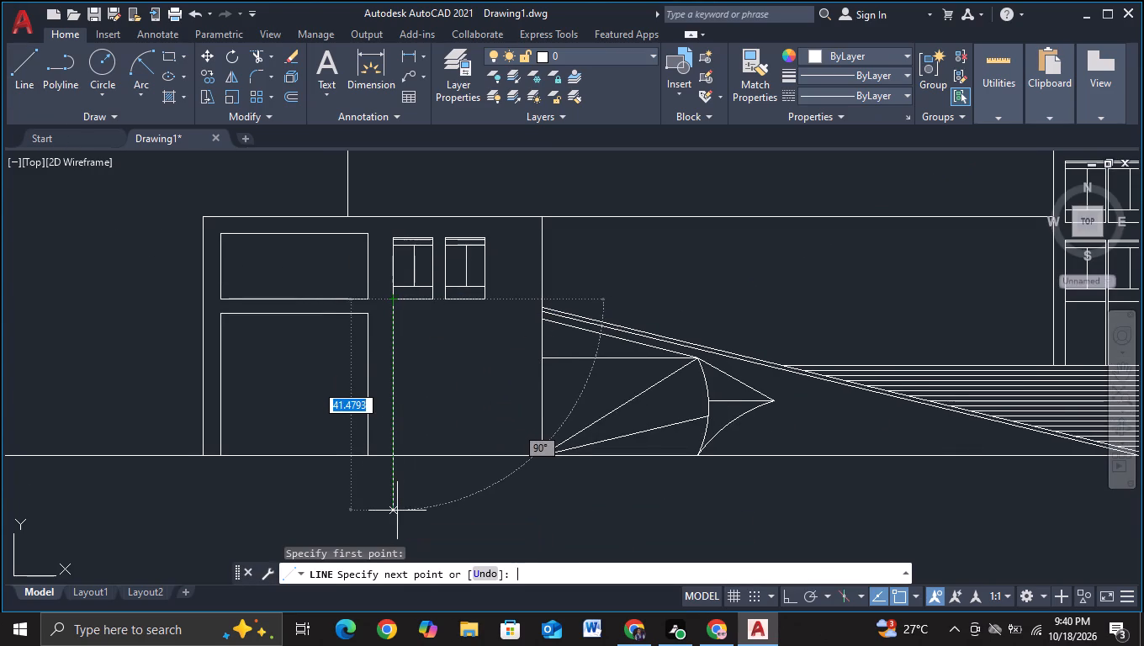
{"action": "left_click", "coordinate": [397, 511]}
{"action": "key", "text": "Escape"}
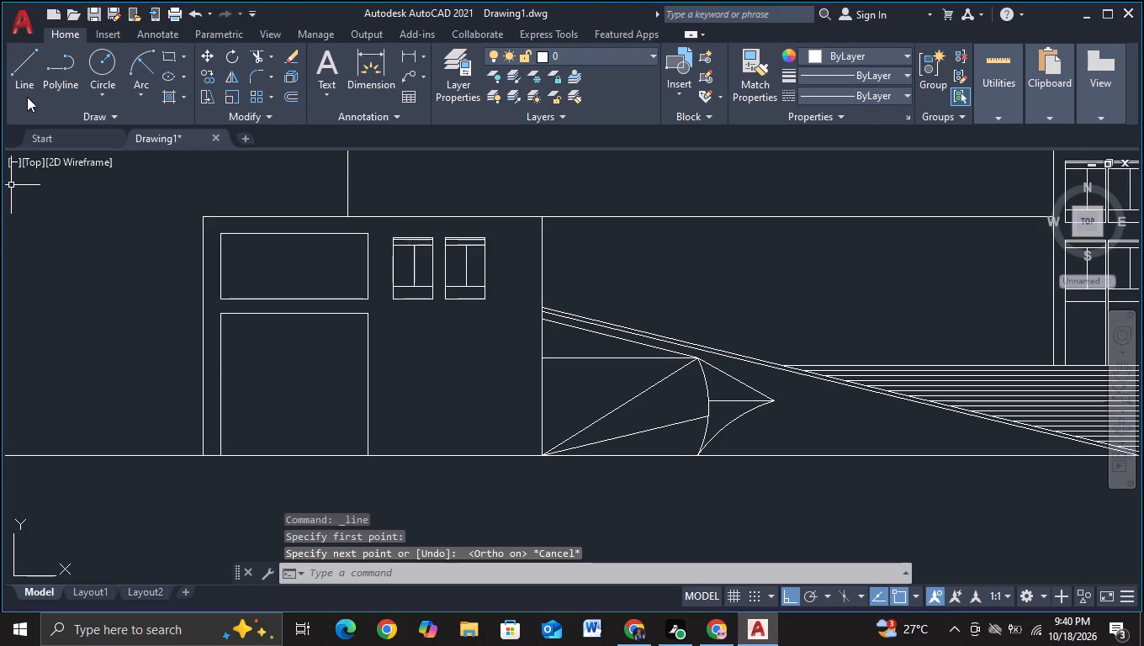
{"action": "left_click", "coordinate": [27, 97]}
{"action": "left_click", "coordinate": [392, 304]}
{"action": "left_click", "coordinate": [387, 500]}
{"action": "key", "text": "Escape"}
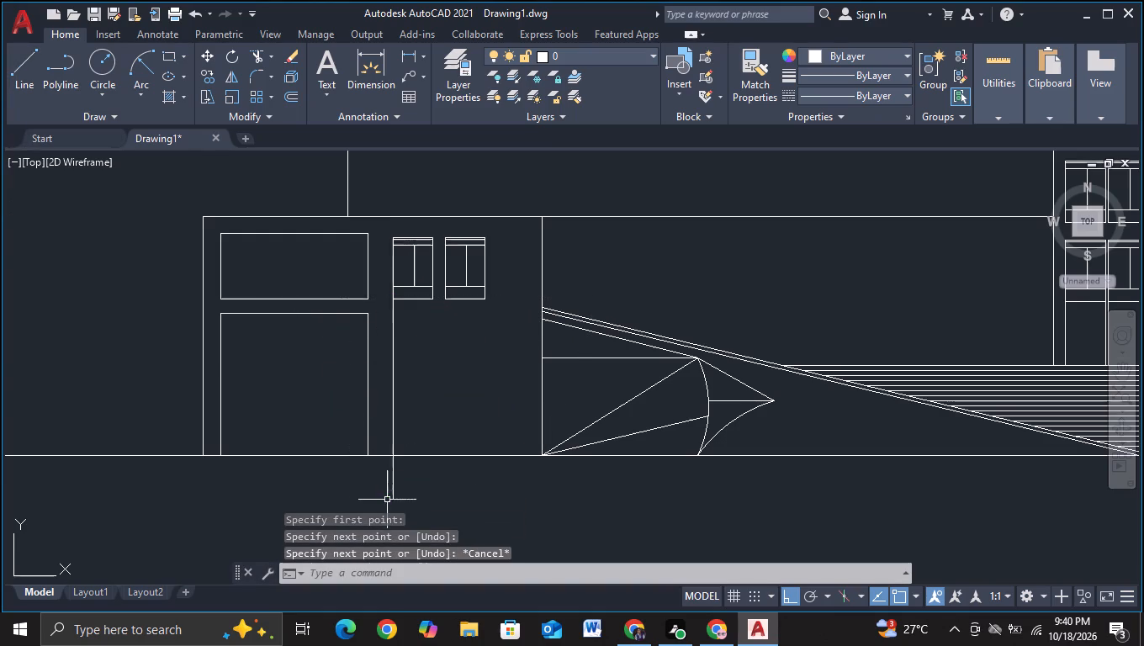
{"action": "left_click", "coordinate": [32, 104]}
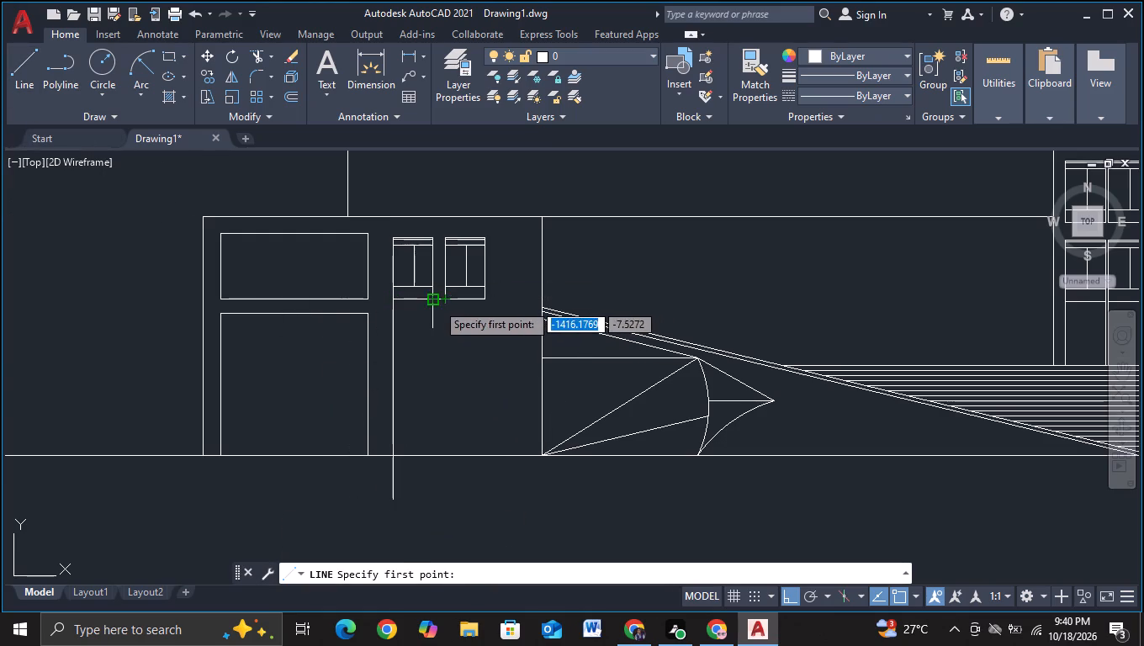
{"action": "left_click", "coordinate": [437, 303]}
{"action": "left_click", "coordinate": [436, 483]}
{"action": "key", "text": "Escape"}
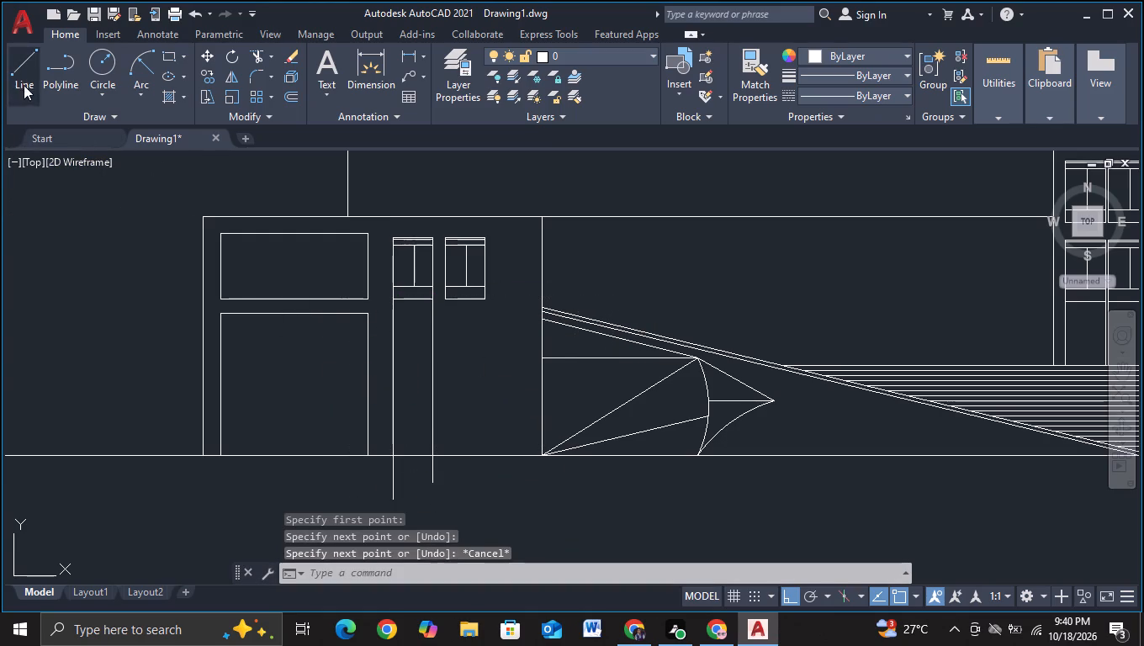
Draw vertical lines from both lower corners of the second copied window down past the ground line.
{"action": "left_click", "coordinate": [26, 86]}
{"action": "left_click", "coordinate": [439, 306]}
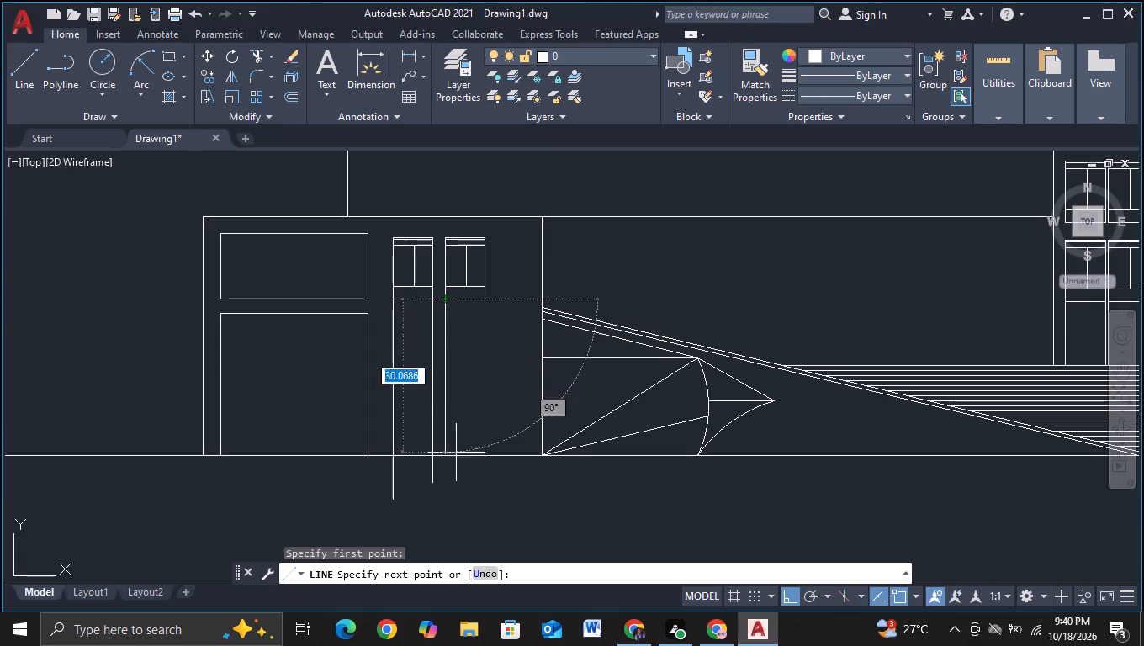
{"action": "left_click", "coordinate": [437, 500]}
{"action": "key", "text": "Escape"}
{"action": "left_click", "coordinate": [34, 98]}
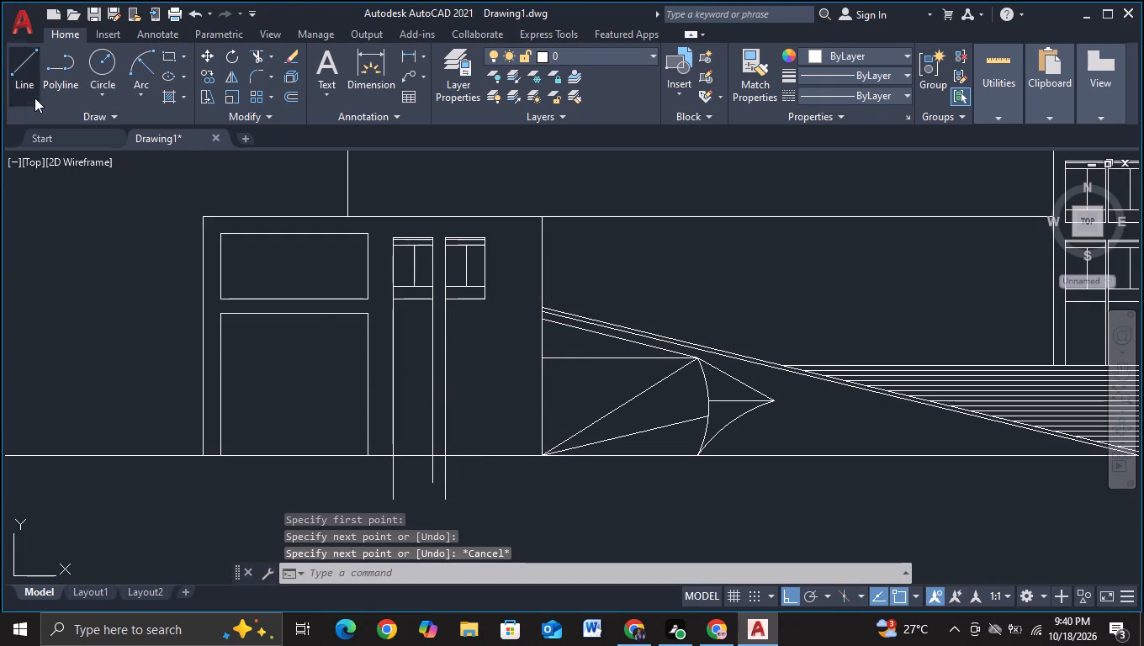
{"action": "left_click", "coordinate": [483, 302]}
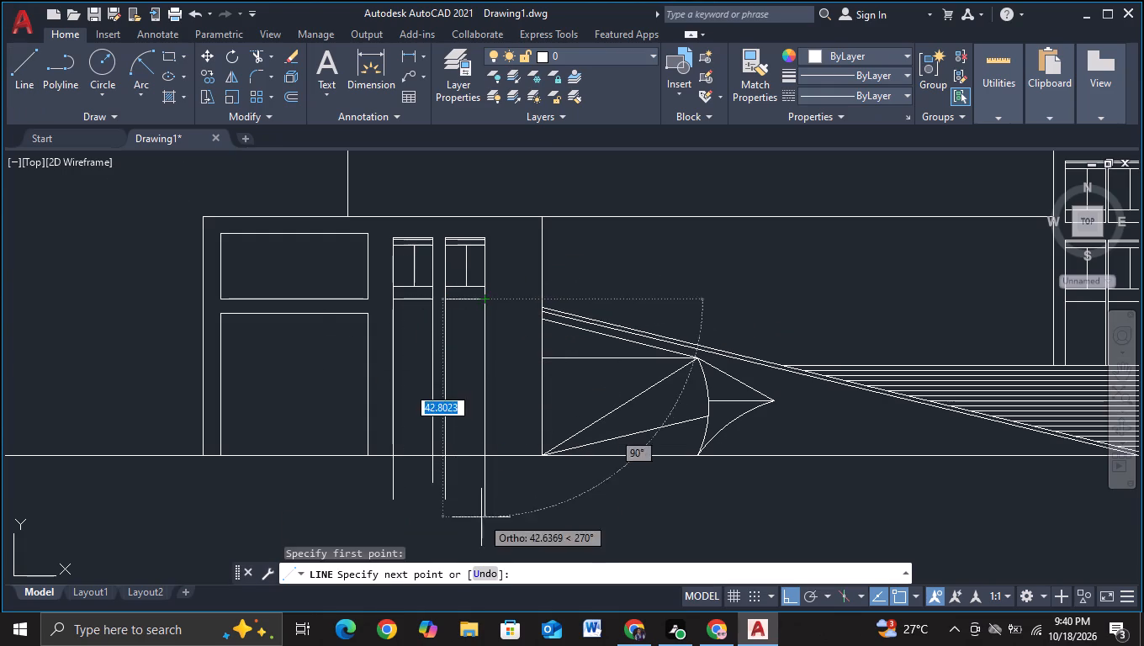
{"action": "left_click", "coordinate": [479, 522]}
{"action": "key", "text": "Escape"}
Draw a plain rectangle about 7 wide and 12 high beside the second copied window, starting from its top corner and matching its height.
{"action": "left_click", "coordinate": [27, 102]}
{"action": "scroll", "coordinate": [496, 252], "scroll_direction": "up", "scroll_amount": 1}
{"action": "left_click", "coordinate": [474, 227]}
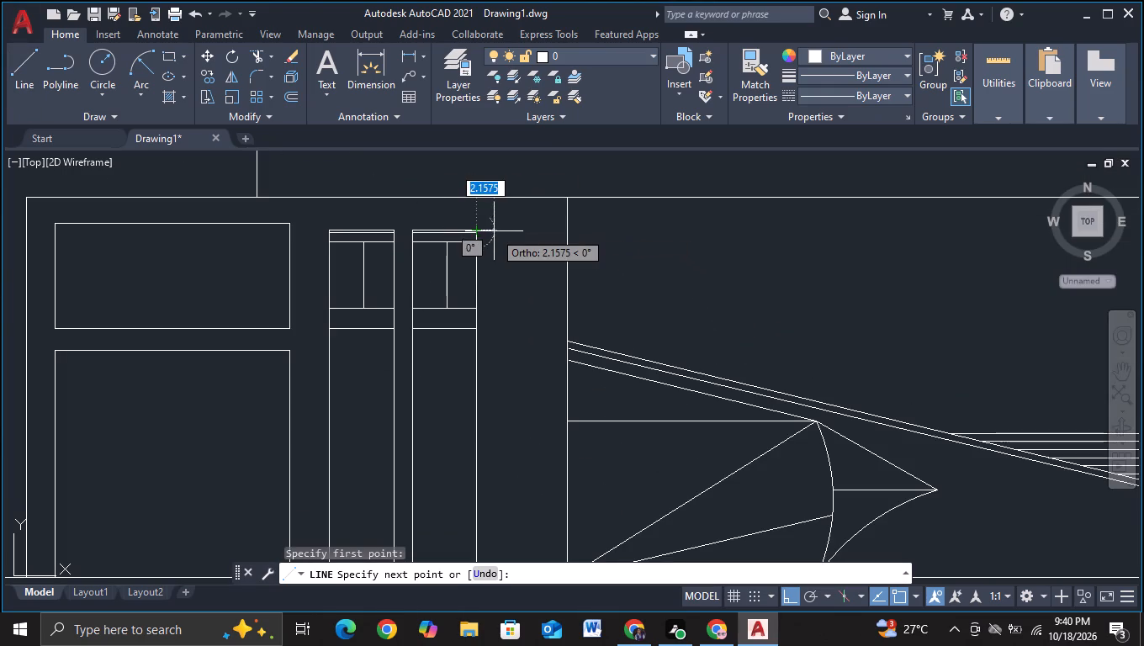
{"action": "left_click", "coordinate": [497, 231]}
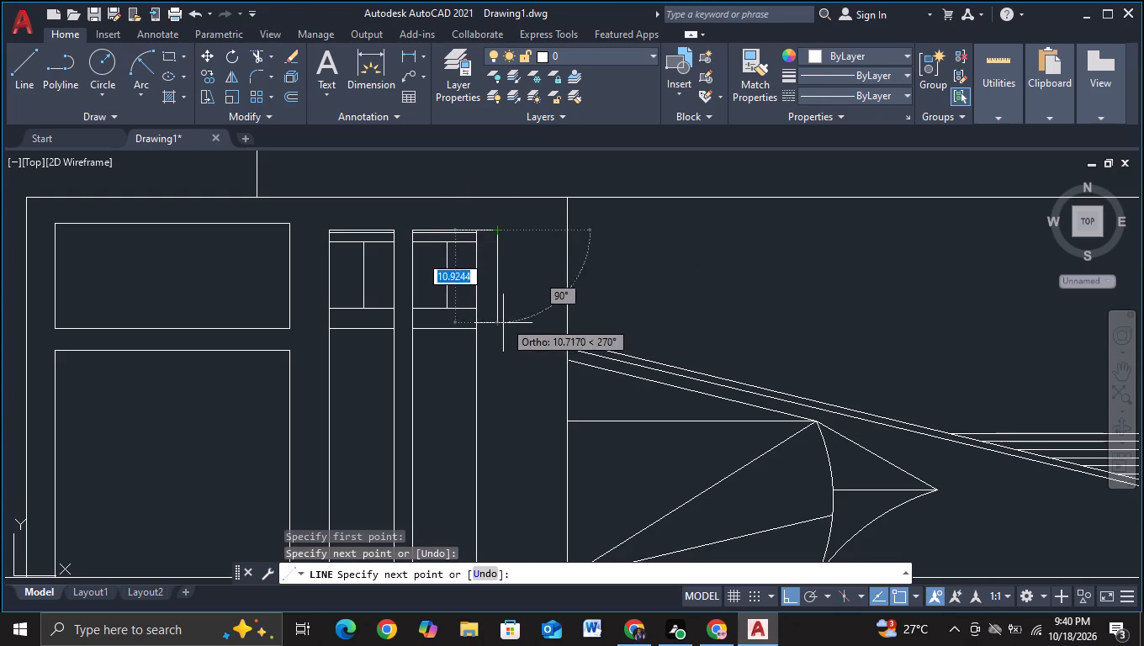
{"action": "left_click", "coordinate": [498, 331]}
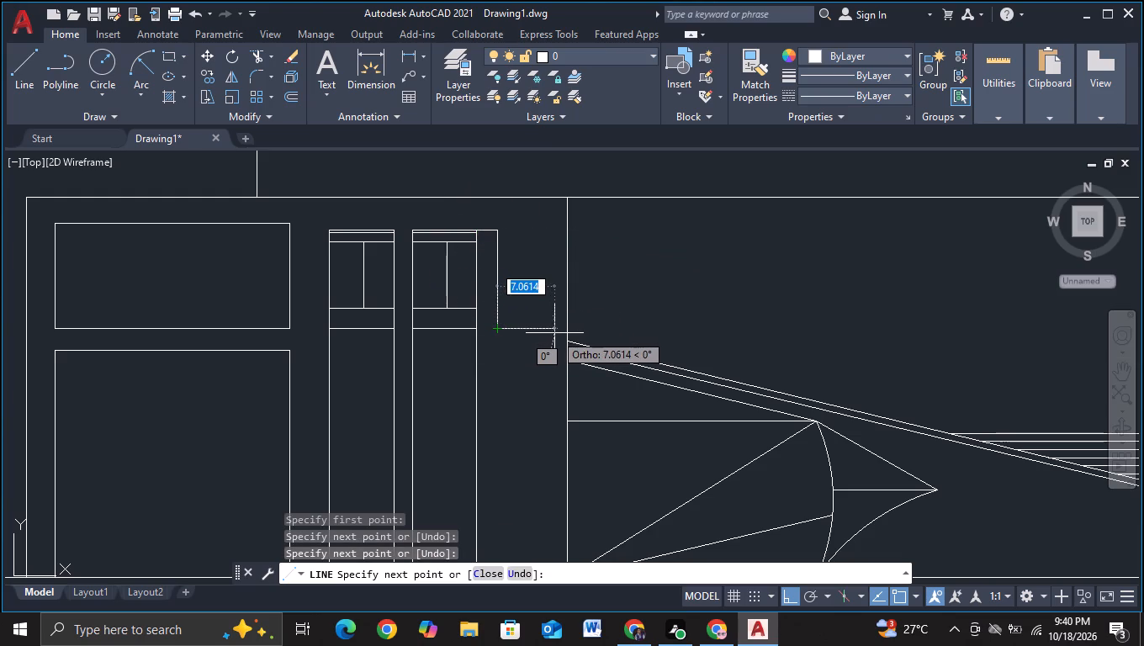
{"action": "left_click", "coordinate": [554, 333]}
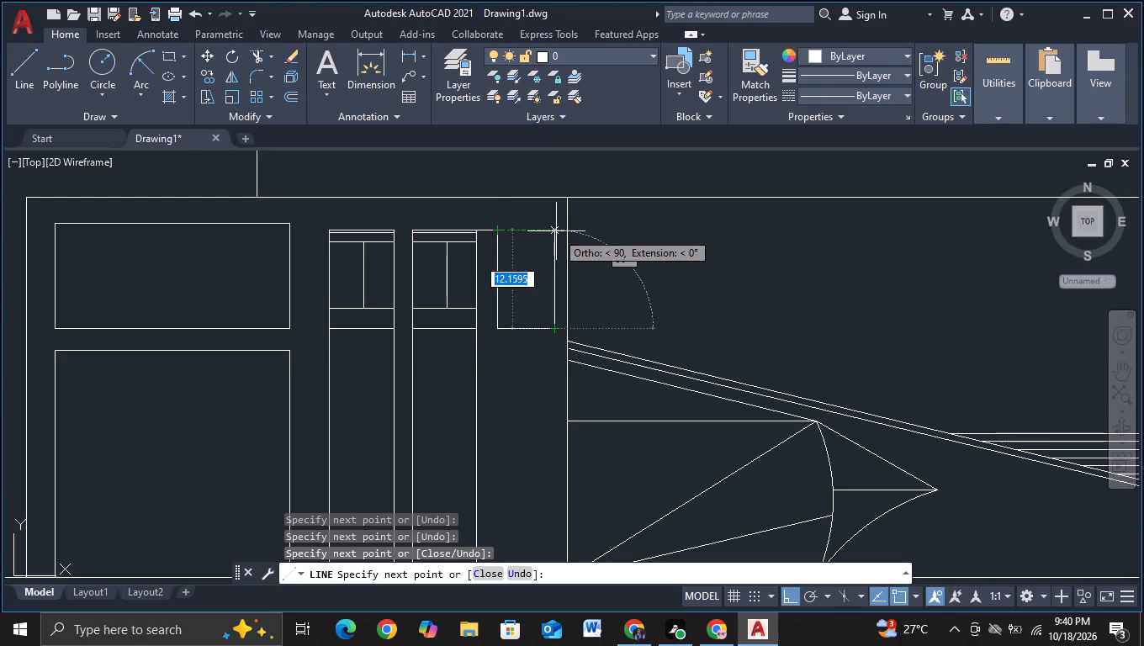
{"action": "left_click", "coordinate": [556, 231]}
{"action": "left_click", "coordinate": [498, 233]}
{"action": "key", "text": "Escape"}
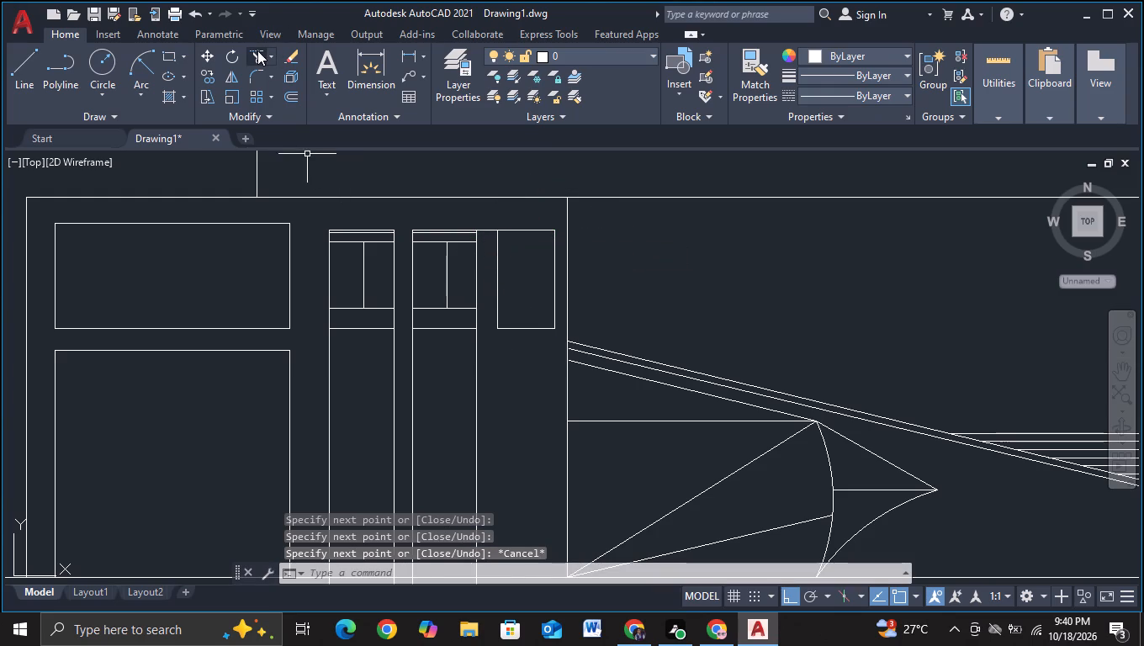
Trim the short horizontal line connecting the second copied window to the new plain rectangle.
{"action": "left_click", "coordinate": [257, 50]}
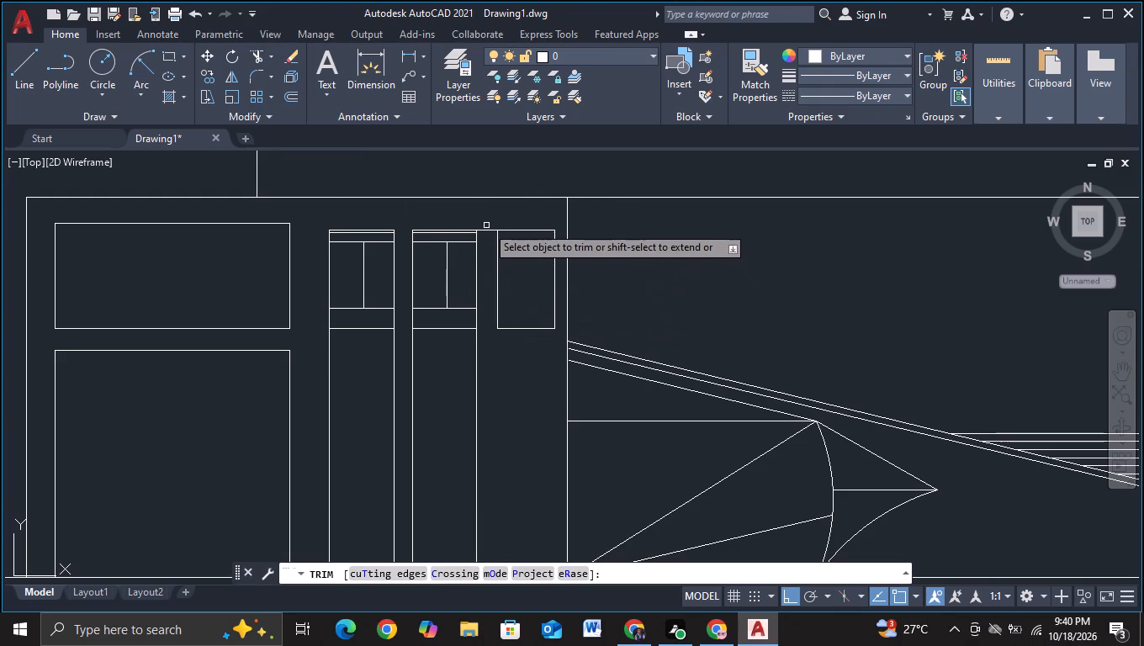
{"action": "left_click_drag", "start_coordinate": [486, 224], "coordinate": [487, 269]}
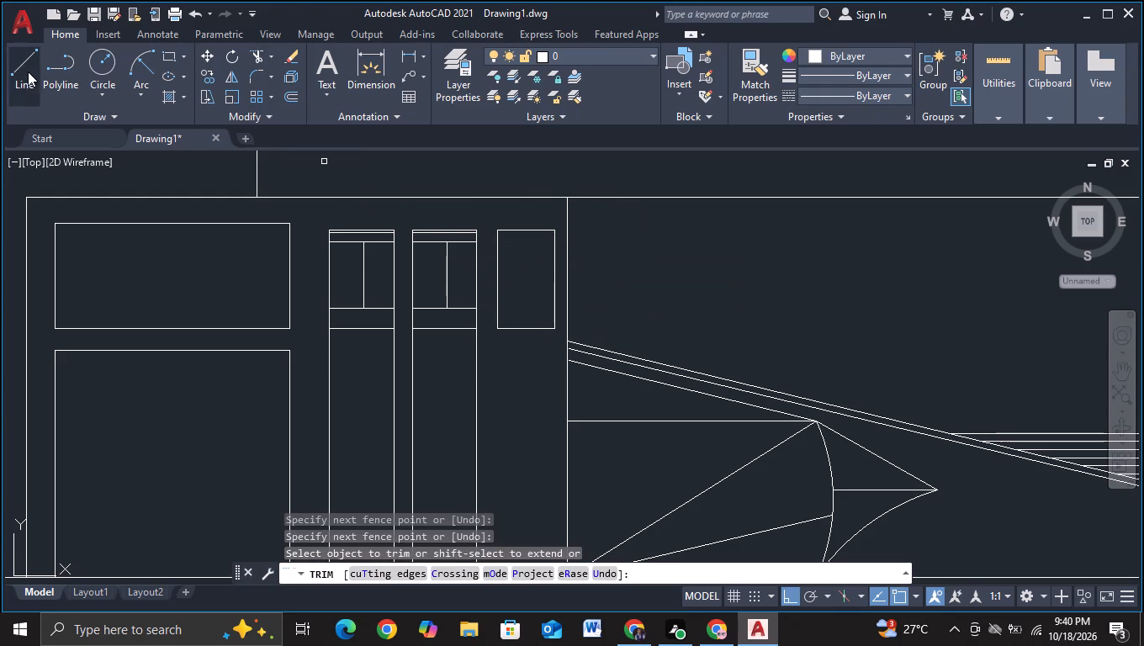
Draw vertical lines from both lower corners of the plain rectangle down past the ground line.
{"action": "left_click", "coordinate": [28, 71]}
{"action": "middle_click_drag", "start_coordinate": [510, 382], "coordinate": [514, 314]}
{"action": "left_click", "coordinate": [501, 263]}
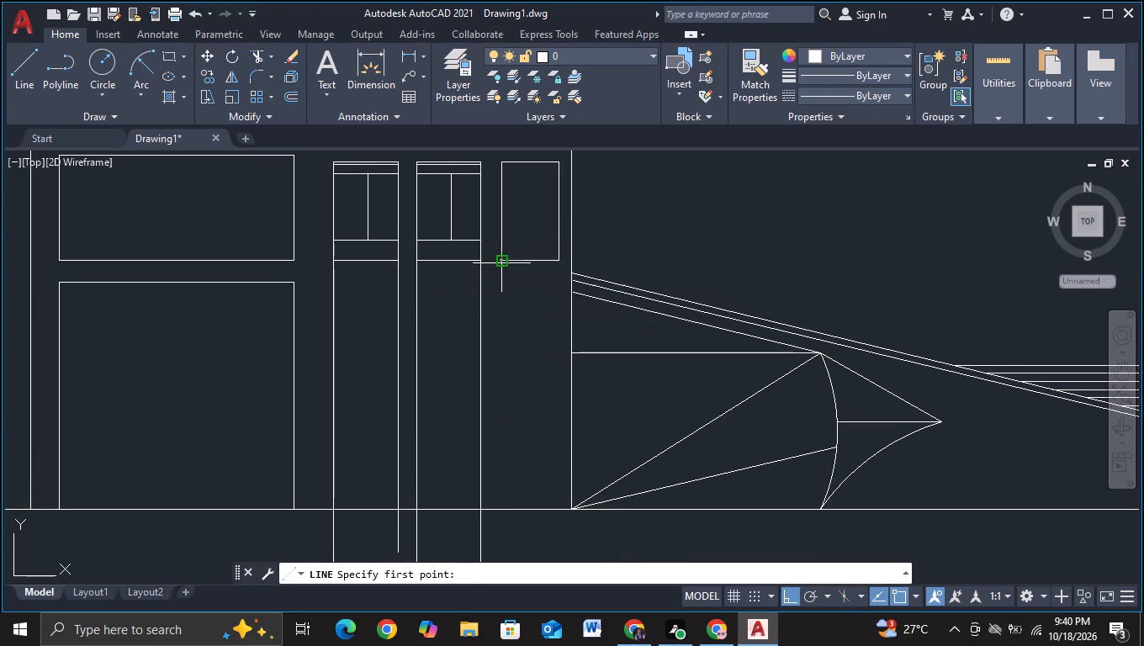
{"action": "middle_click_drag", "start_coordinate": [490, 541], "coordinate": [488, 433]}
{"action": "left_click", "coordinate": [492, 458]}
{"action": "key", "text": "Escape"}
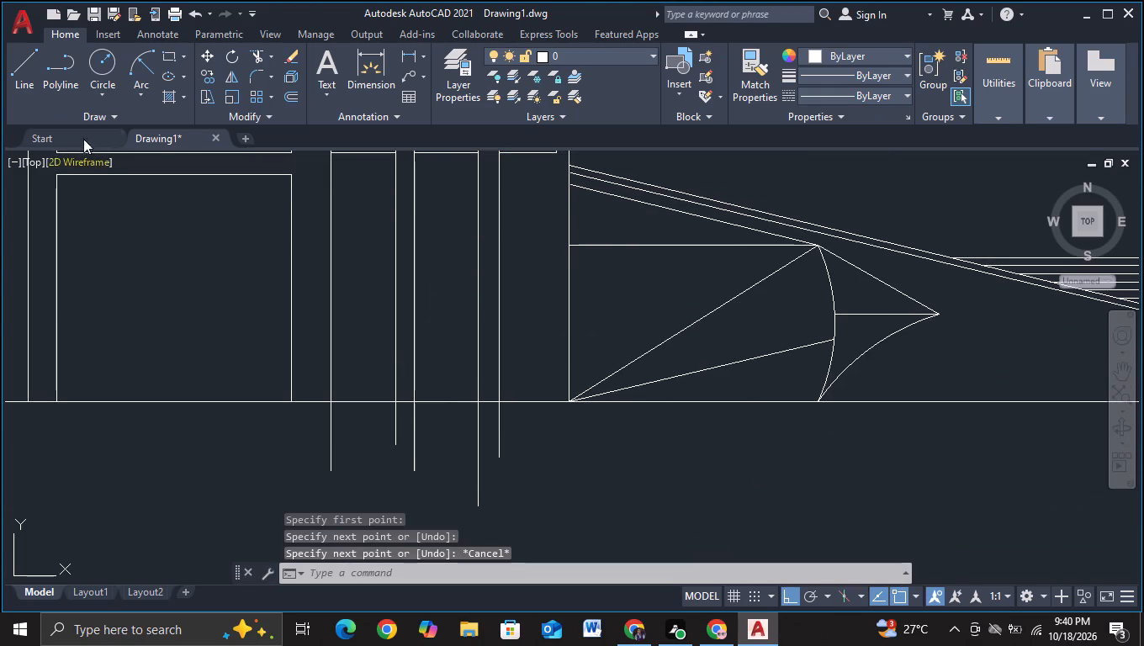
{"action": "left_click", "coordinate": [23, 87]}
{"action": "middle_click_drag", "start_coordinate": [437, 261], "coordinate": [409, 367]}
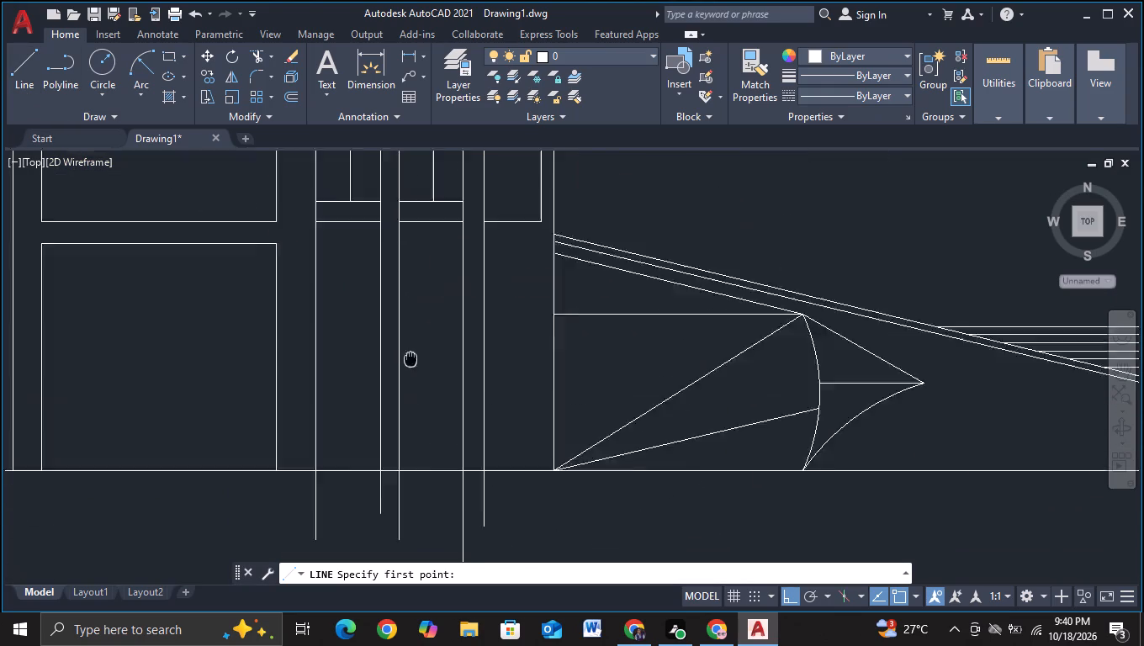
{"action": "middle_click_drag", "start_coordinate": [409, 367], "coordinate": [408, 369]}
{"action": "left_click", "coordinate": [528, 265]}
{"action": "middle_click_drag", "start_coordinate": [496, 449], "coordinate": [492, 287]}
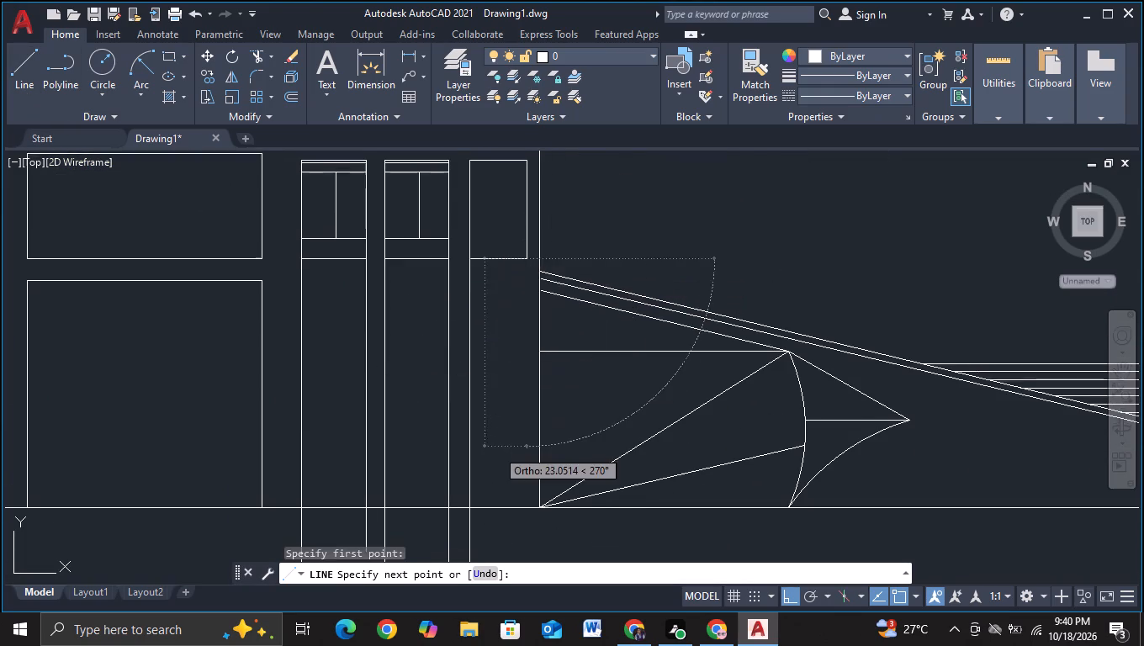
{"action": "middle_click_drag", "start_coordinate": [492, 287], "coordinate": [492, 286]}
{"action": "left_click", "coordinate": [499, 388]}
{"action": "key", "text": "Escape"}
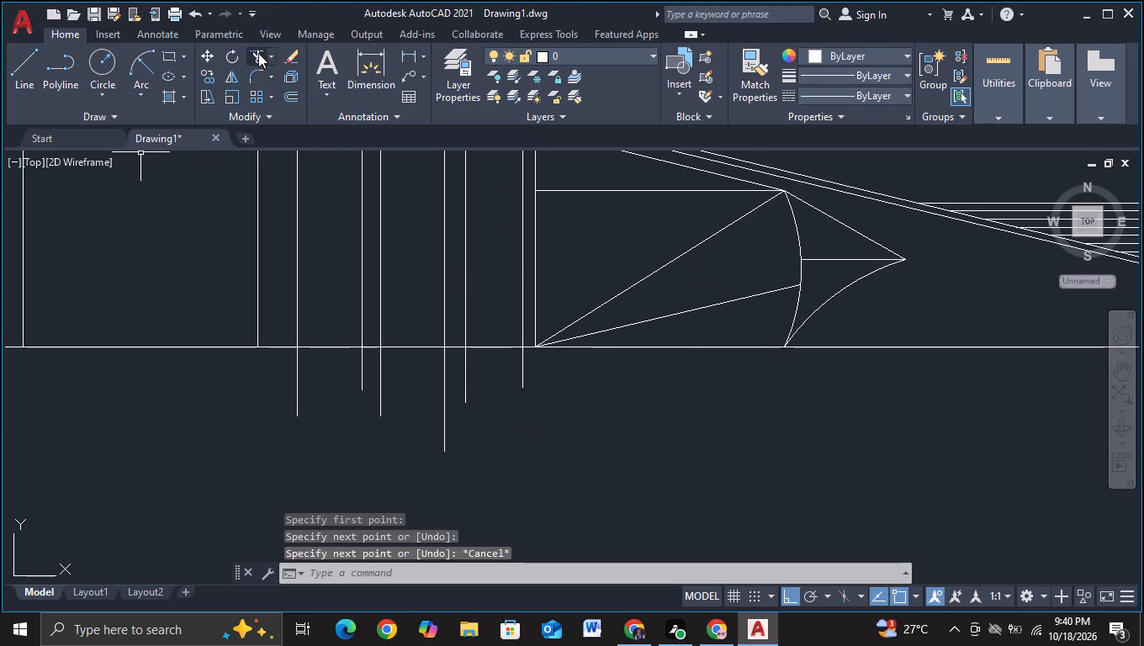
Trim off the ends of all the new vertical door lines that extend below the ground line.
{"action": "left_click", "coordinate": [257, 53]}
{"action": "left_click_drag", "start_coordinate": [255, 372], "coordinate": [579, 375]}
{"action": "middle_click_drag", "start_coordinate": [514, 416], "coordinate": [547, 554]}
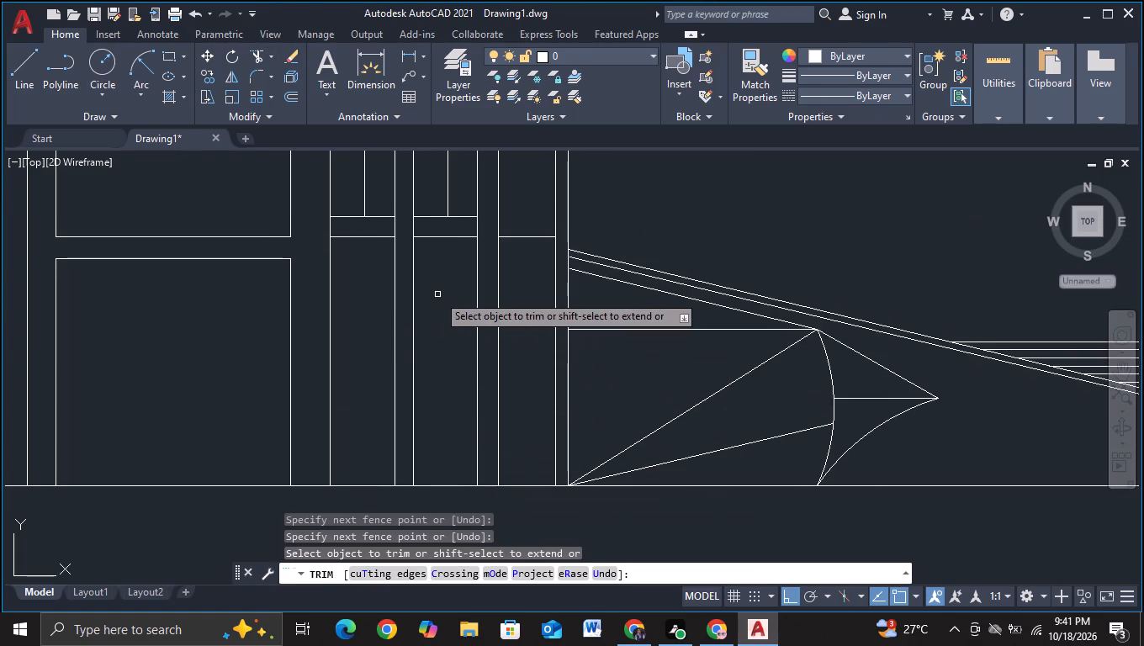
Draw a horizontal line from the large lower rectangle's top right corner across all the door lines, ending just before the block's right edge.
{"action": "middle_click_drag", "start_coordinate": [437, 294], "coordinate": [429, 357]}
{"action": "left_click", "coordinate": [19, 78]}
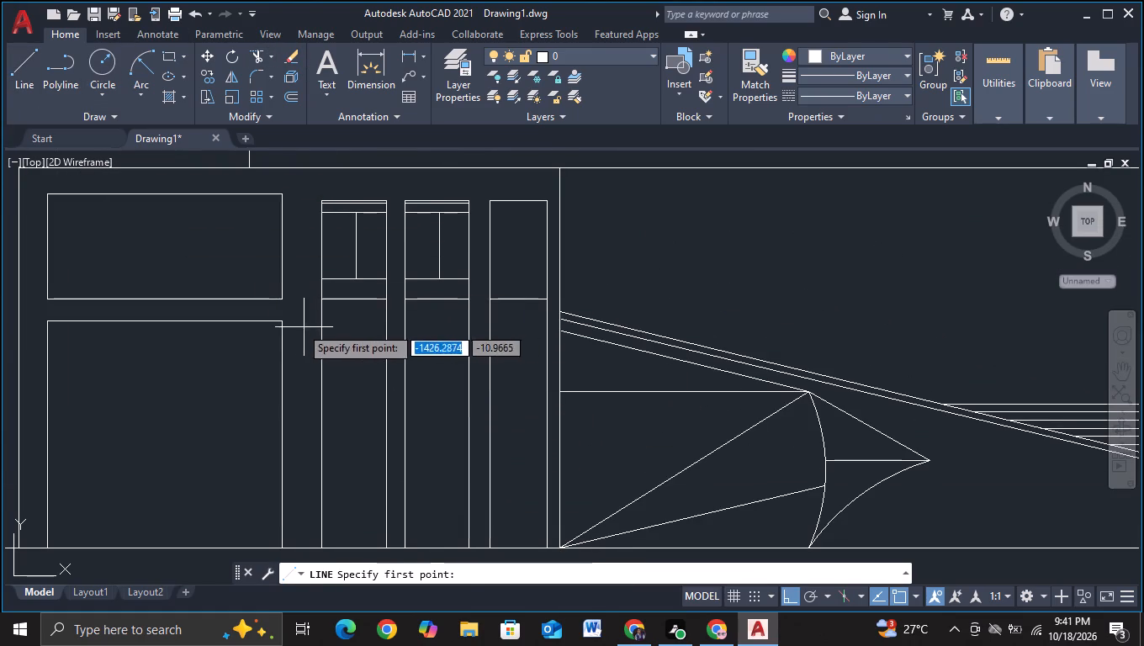
{"action": "left_click", "coordinate": [286, 324]}
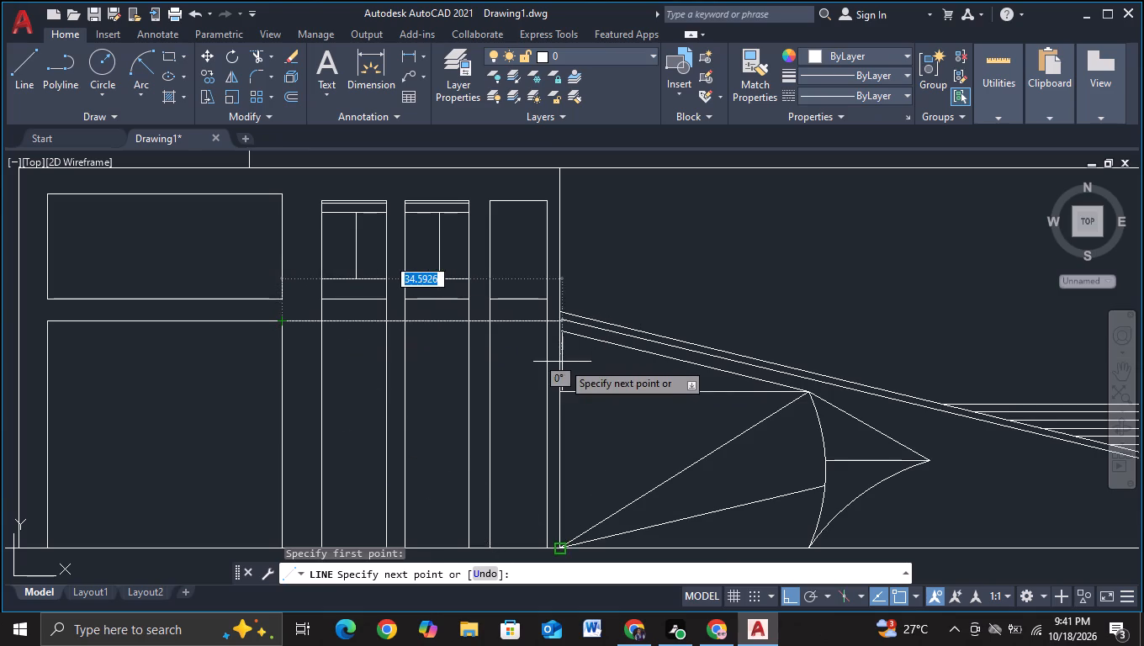
{"action": "scroll", "coordinate": [563, 361], "scroll_direction": "up", "scroll_amount": 2}
{"action": "left_click", "coordinate": [536, 268]}
{"action": "key", "text": "Escape"}
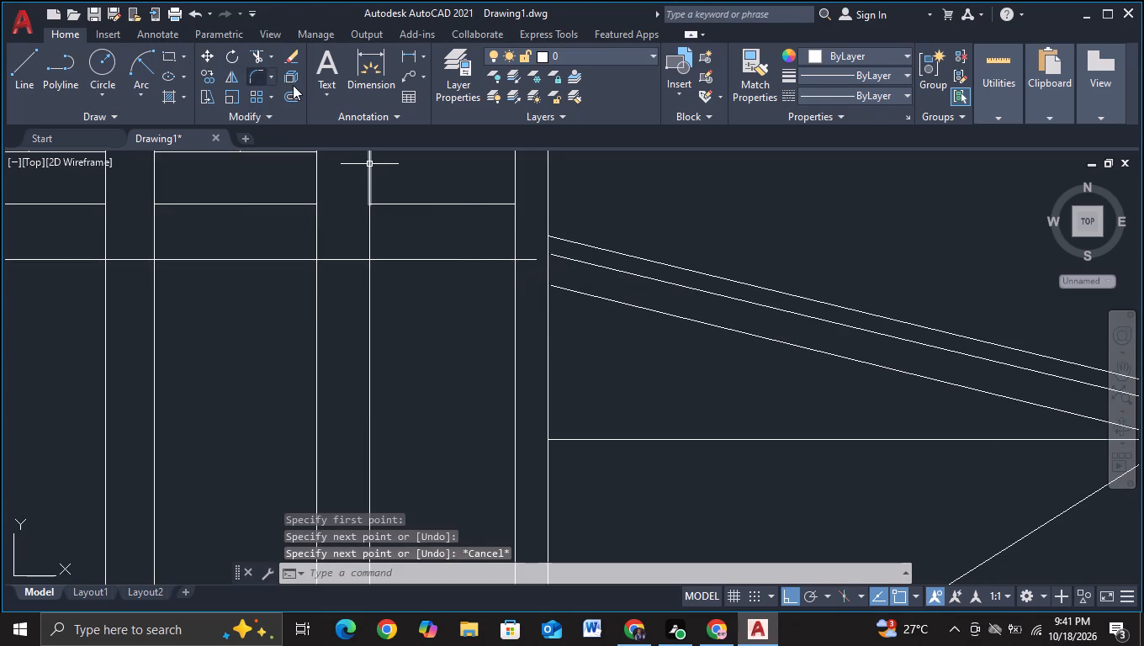
Trim the horizontal line's overshoot past the last door line and the vertical segments between that line and the windows above.
{"action": "left_click", "coordinate": [259, 59]}
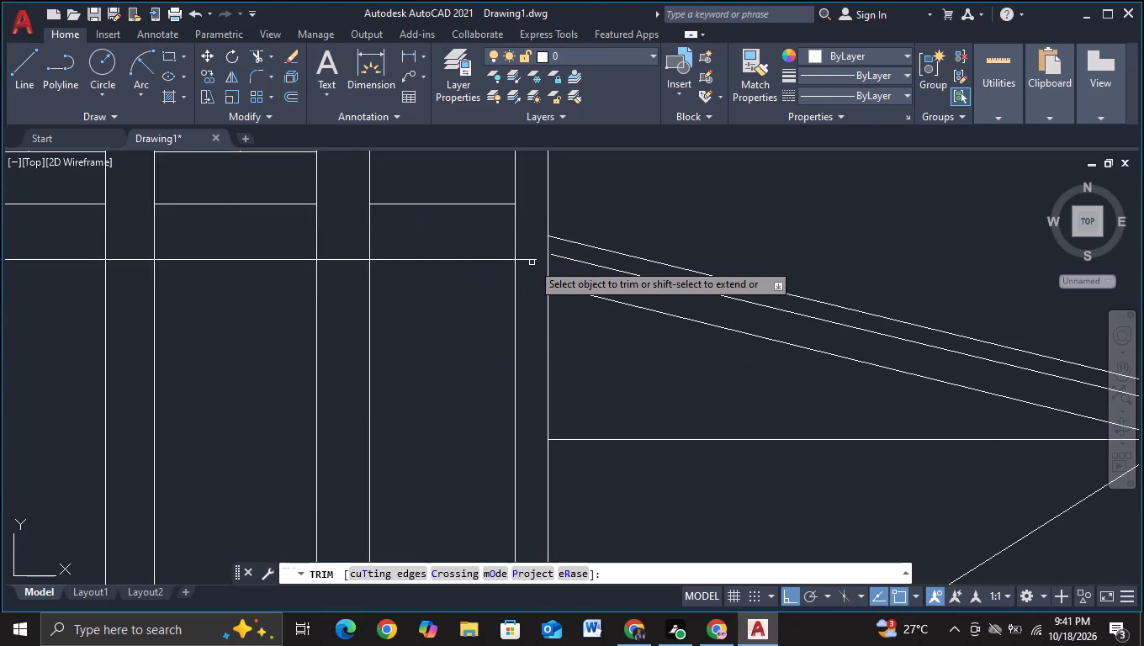
{"action": "left_click", "coordinate": [532, 259]}
{"action": "scroll", "coordinate": [514, 267], "scroll_direction": "down", "scroll_amount": 2}
{"action": "middle_click_drag", "start_coordinate": [269, 316], "coordinate": [275, 363]}
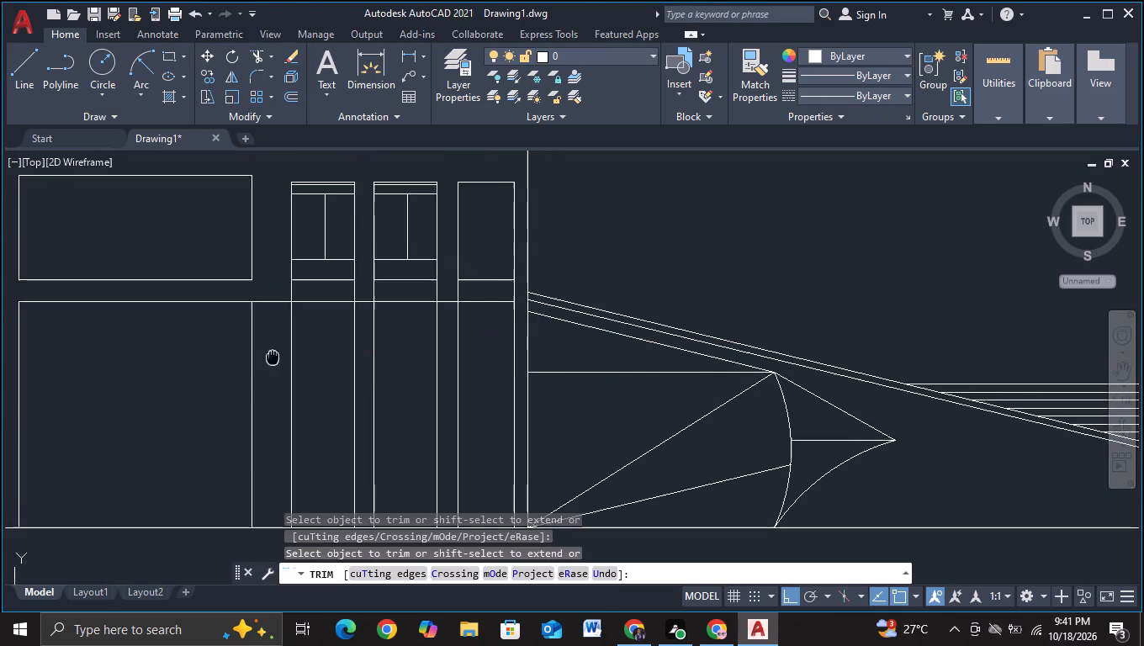
{"action": "middle_click_drag", "start_coordinate": [275, 363], "coordinate": [276, 366]}
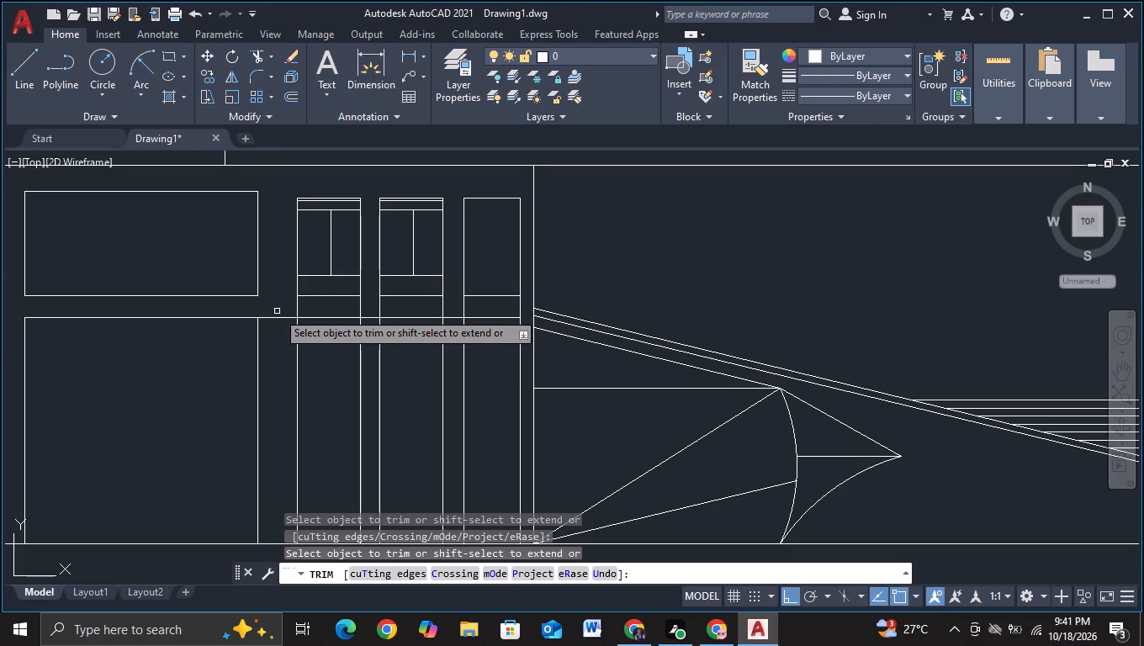
{"action": "left_click", "coordinate": [273, 308]}
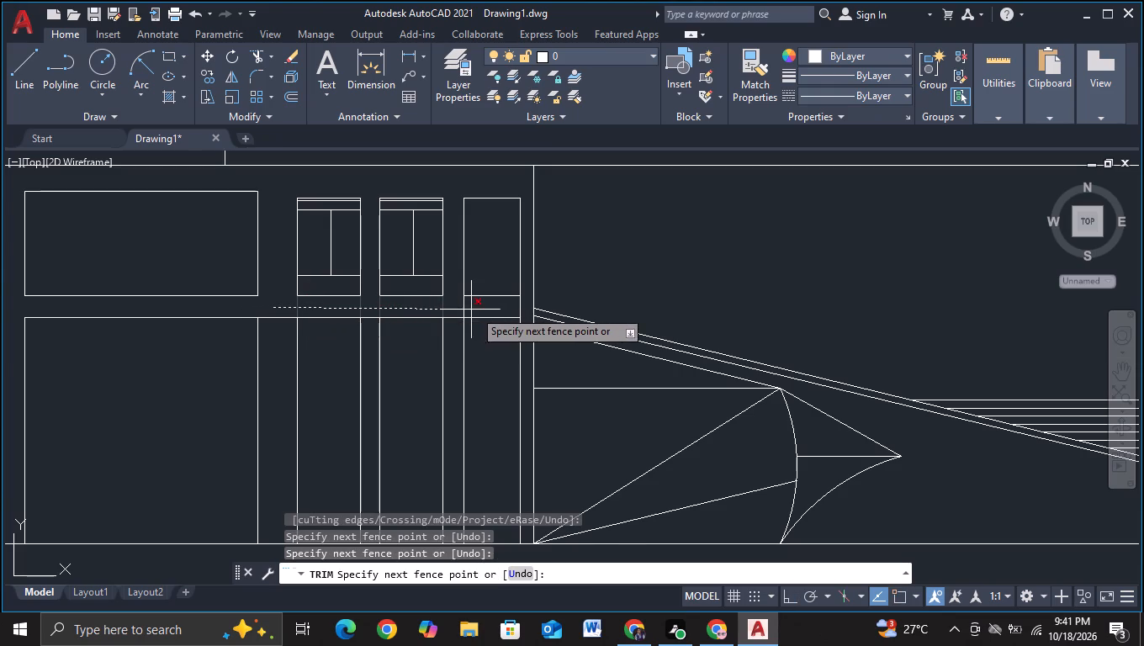
{"action": "left_click", "coordinate": [523, 309]}
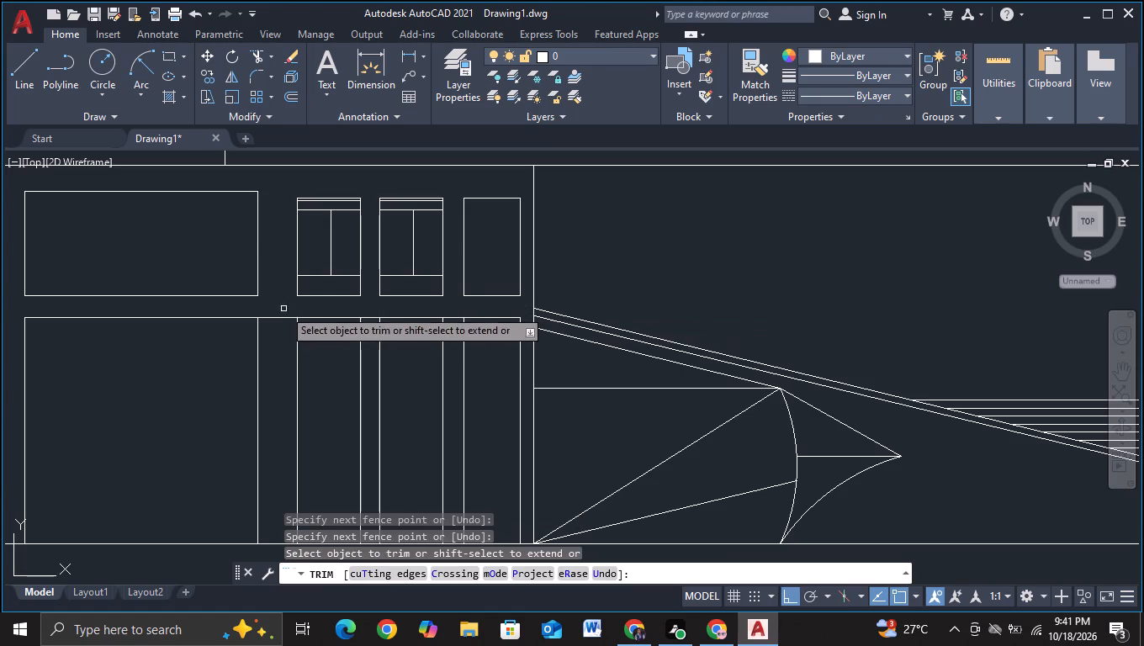
Trim the horizontal line out of the three gaps between the large lower rectangle and the door outlines.
{"action": "left_click_drag", "start_coordinate": [271, 305], "coordinate": [268, 373]}
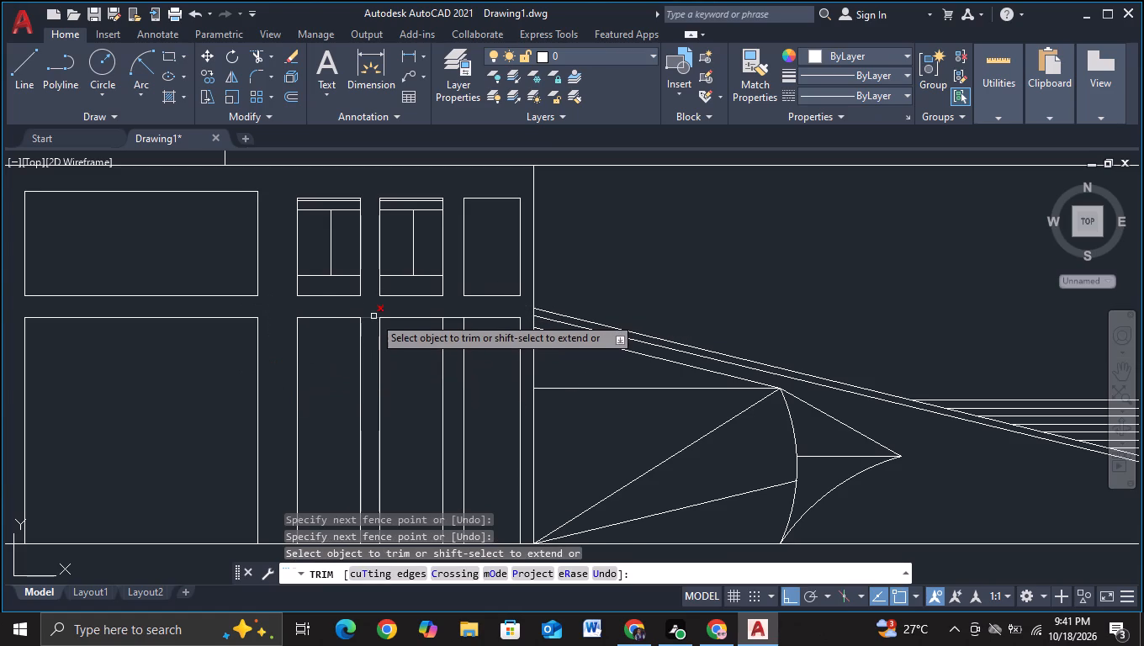
{"action": "left_click", "coordinate": [373, 316]}
{"action": "left_click", "coordinate": [457, 320]}
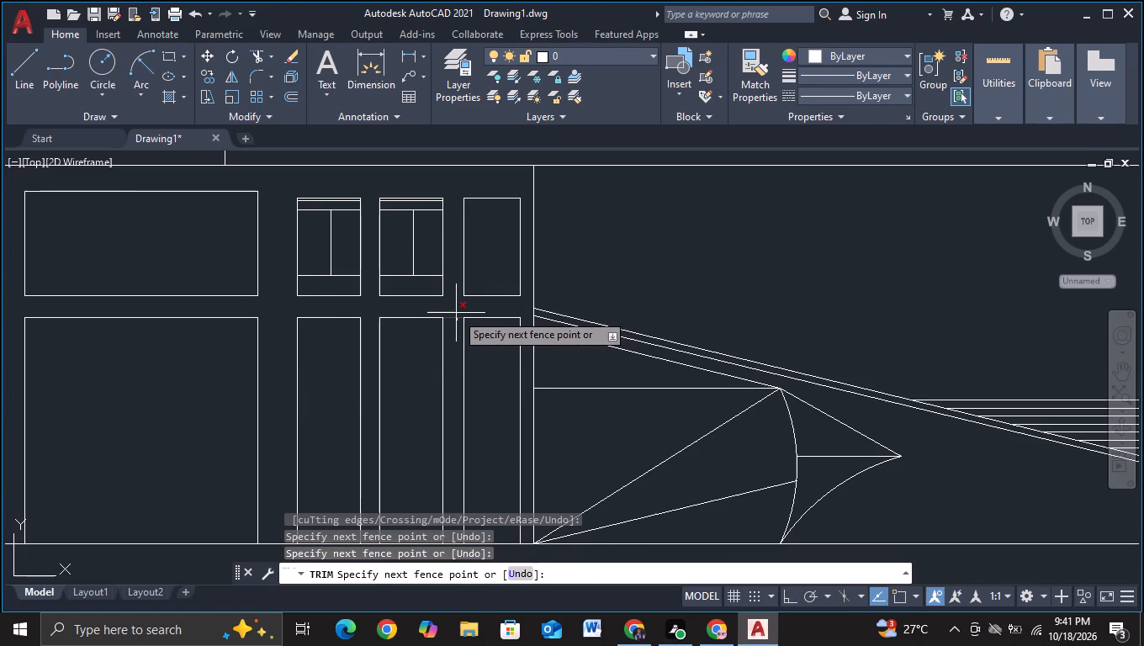
{"action": "left_click", "coordinate": [456, 313]}
{"action": "scroll", "coordinate": [456, 313], "scroll_direction": "down", "scroll_amount": 3}
{"action": "key", "text": "Escape"}
Look over the whole elevation, especially the stepped left blocks and the entrance stairs, for parts that still need detail.
{"action": "middle_click_drag", "start_coordinate": [453, 426], "coordinate": [426, 429]}
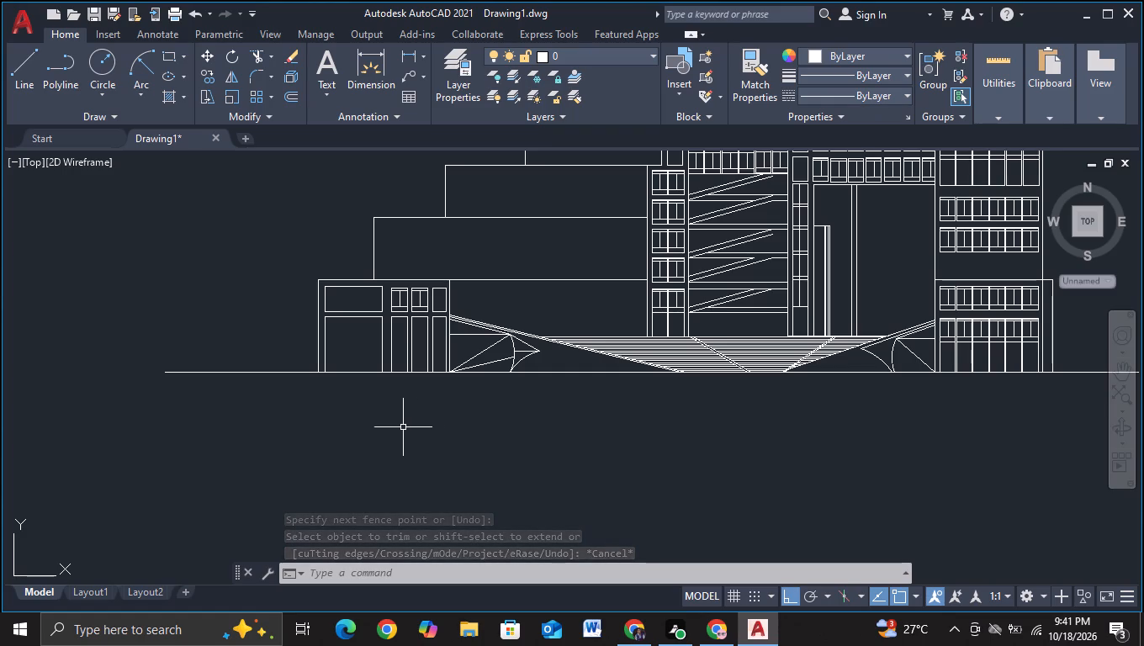
{"action": "middle_click_drag", "start_coordinate": [353, 412], "coordinate": [259, 470]}
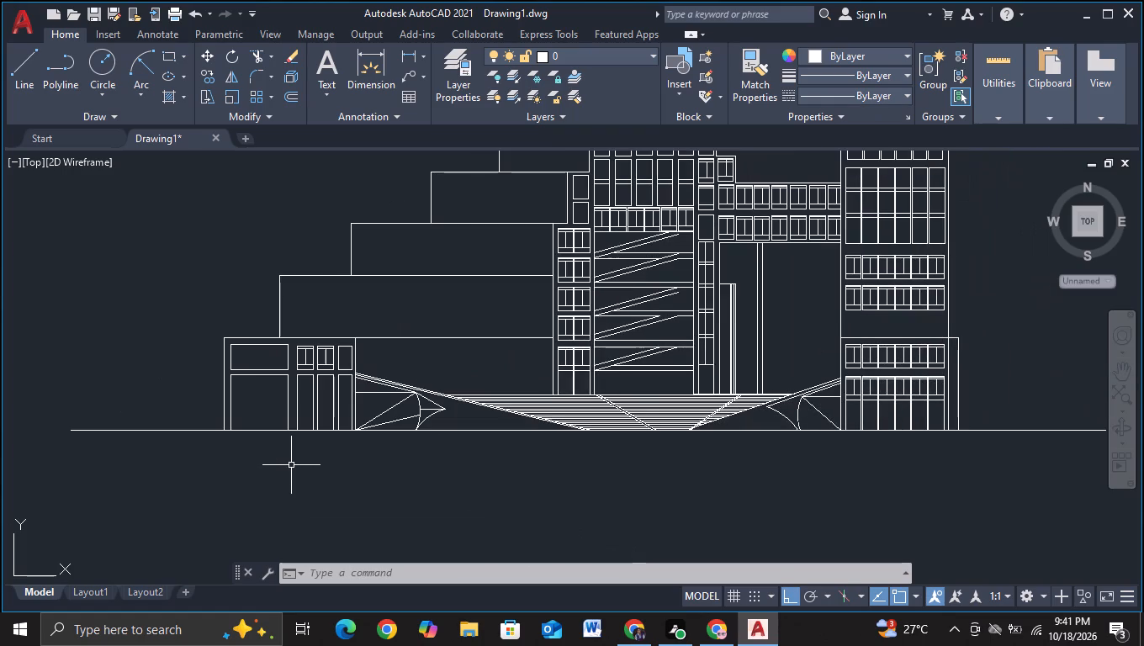
{"action": "left_click", "coordinate": [35, 98]}
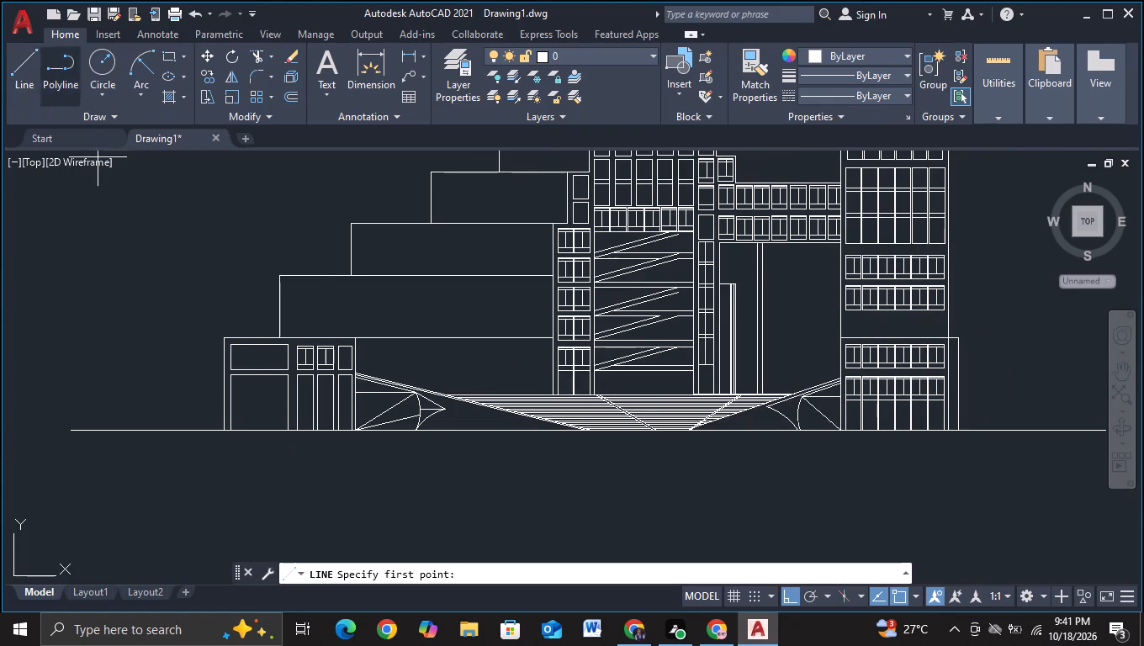
{"action": "middle_click_drag", "start_coordinate": [329, 214], "coordinate": [228, 348]}
{"action": "key", "text": "Escape"}
{"action": "middle_click_drag", "start_coordinate": [228, 348], "coordinate": [236, 307]}
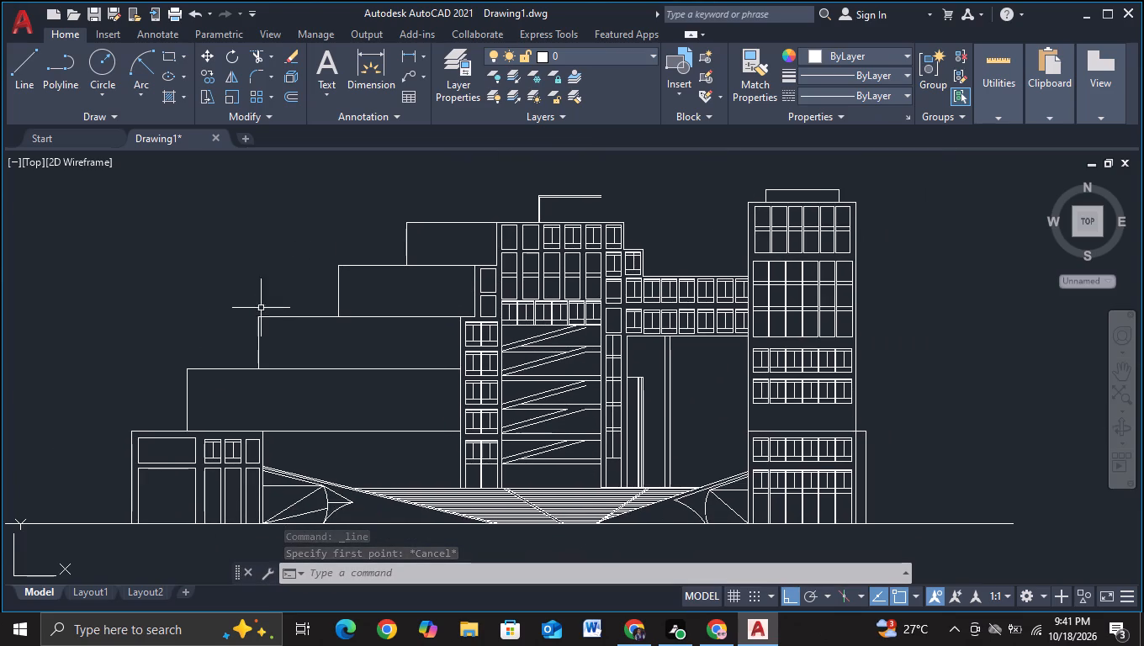
{"action": "middle_click_drag", "start_coordinate": [282, 294], "coordinate": [229, 246]}
{"action": "middle_click_drag", "start_coordinate": [404, 509], "coordinate": [373, 433]}
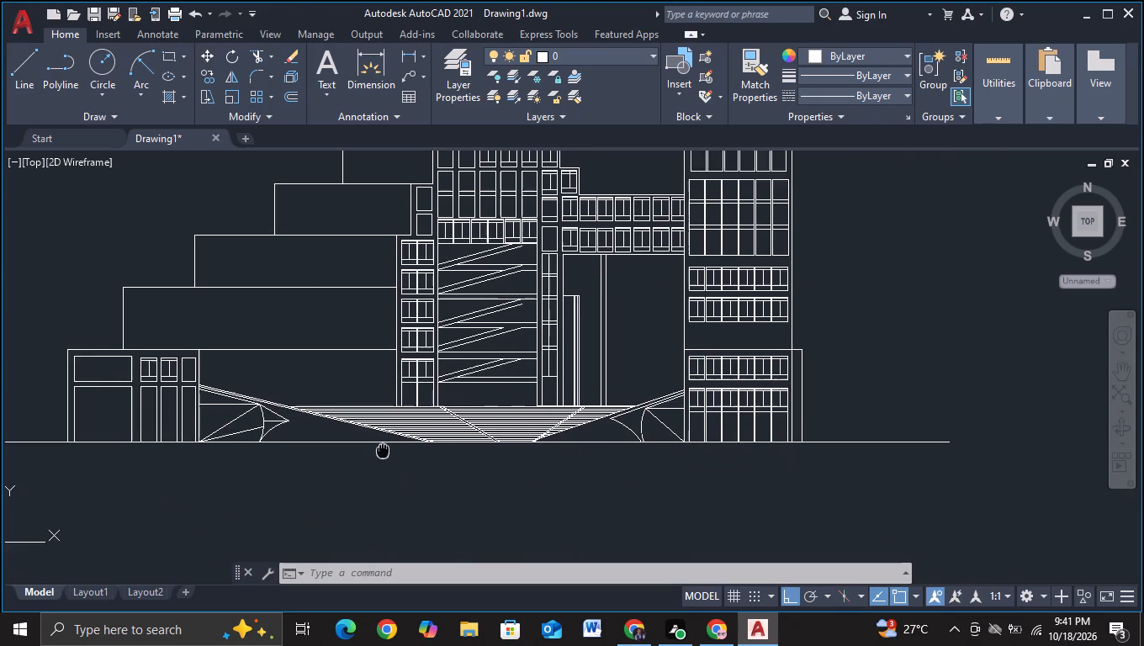
{"action": "middle_click_drag", "start_coordinate": [373, 433], "coordinate": [370, 426]}
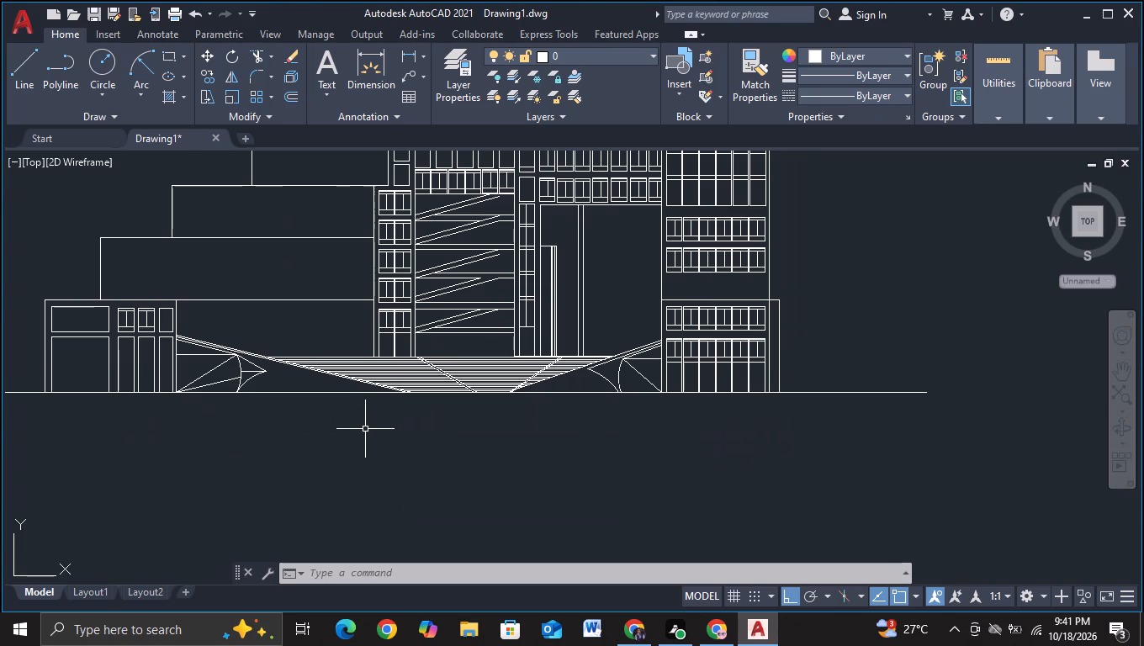
{"action": "middle_click_drag", "start_coordinate": [380, 469], "coordinate": [403, 443]}
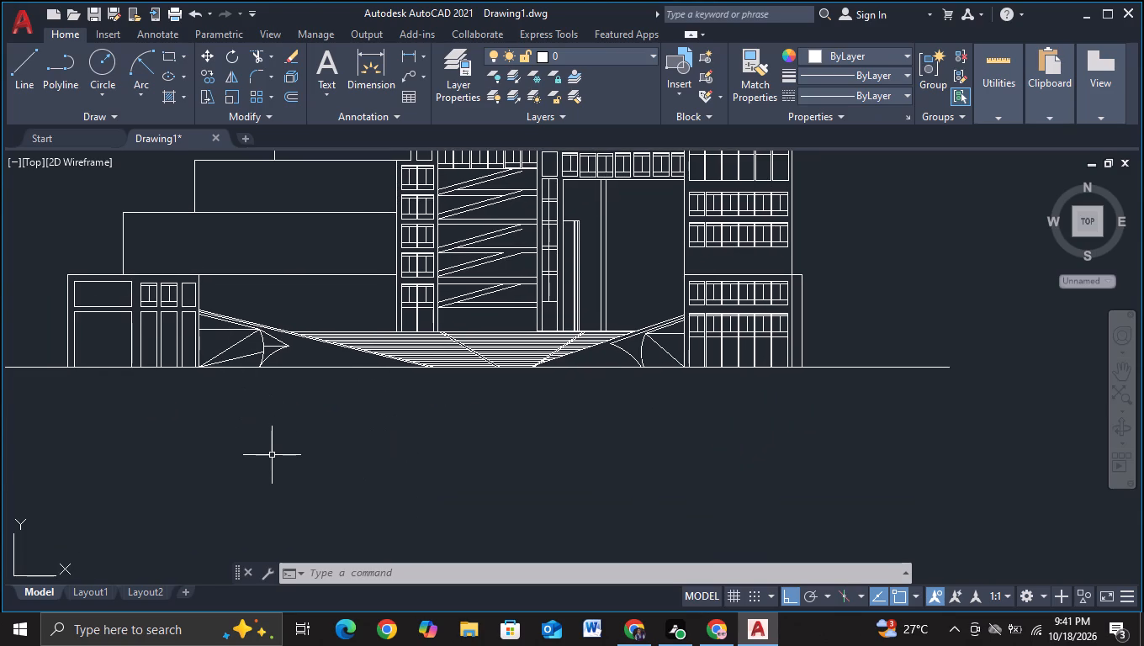
{"action": "middle_click_drag", "start_coordinate": [274, 453], "coordinate": [283, 483]}
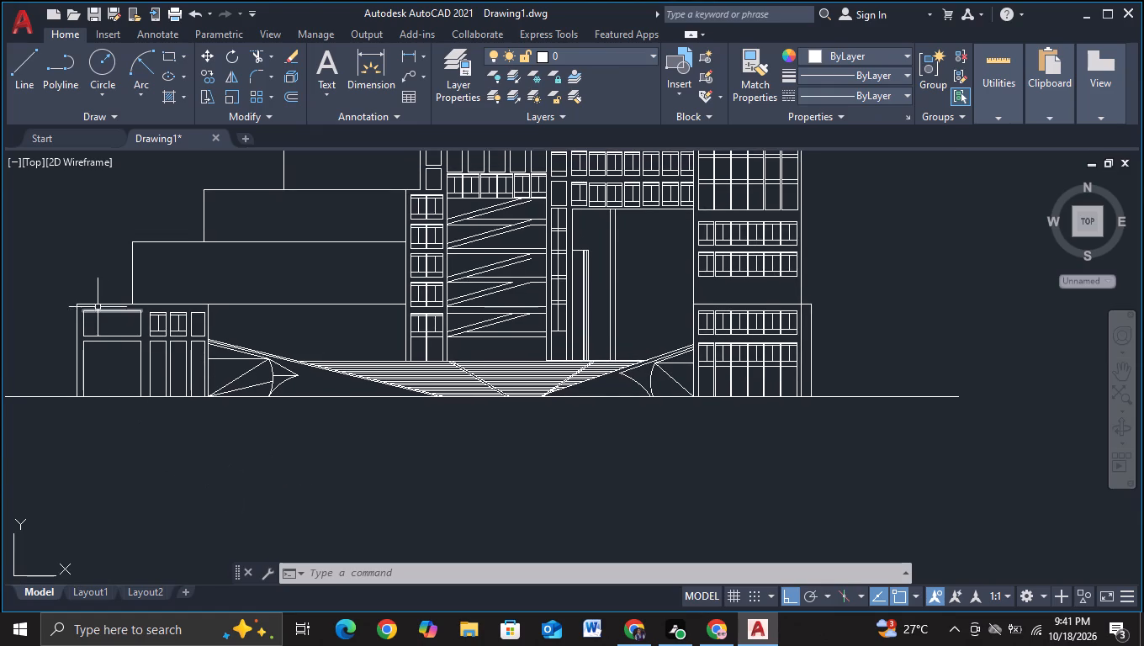
{"action": "left_click", "coordinate": [21, 76]}
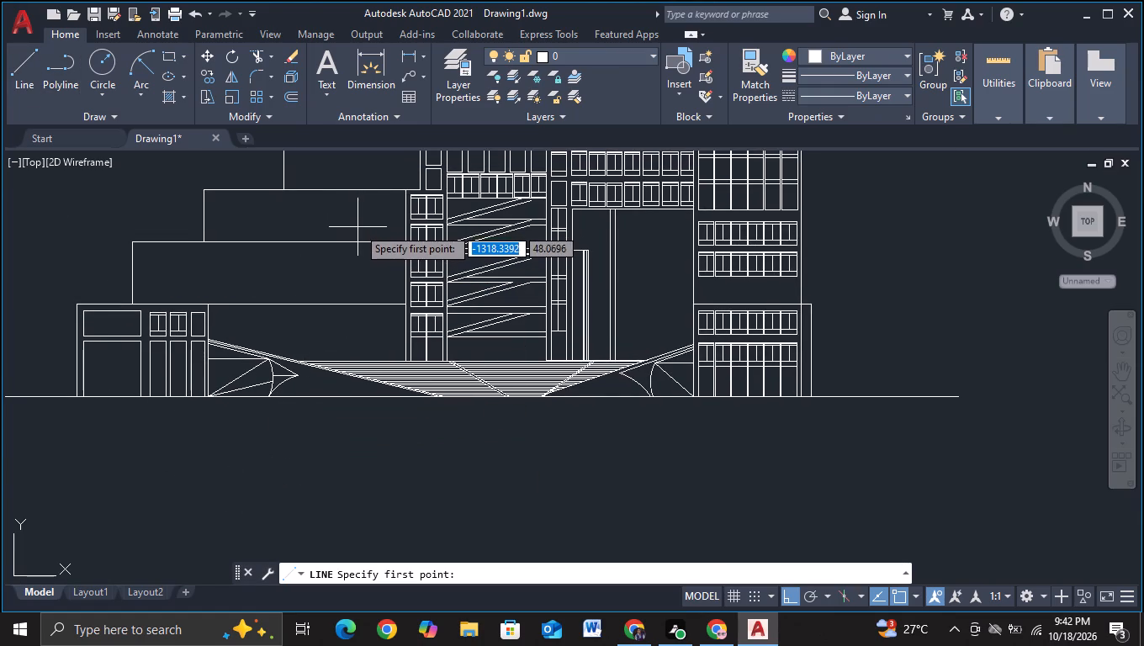
{"action": "middle_click_drag", "start_coordinate": [354, 257], "coordinate": [354, 342]}
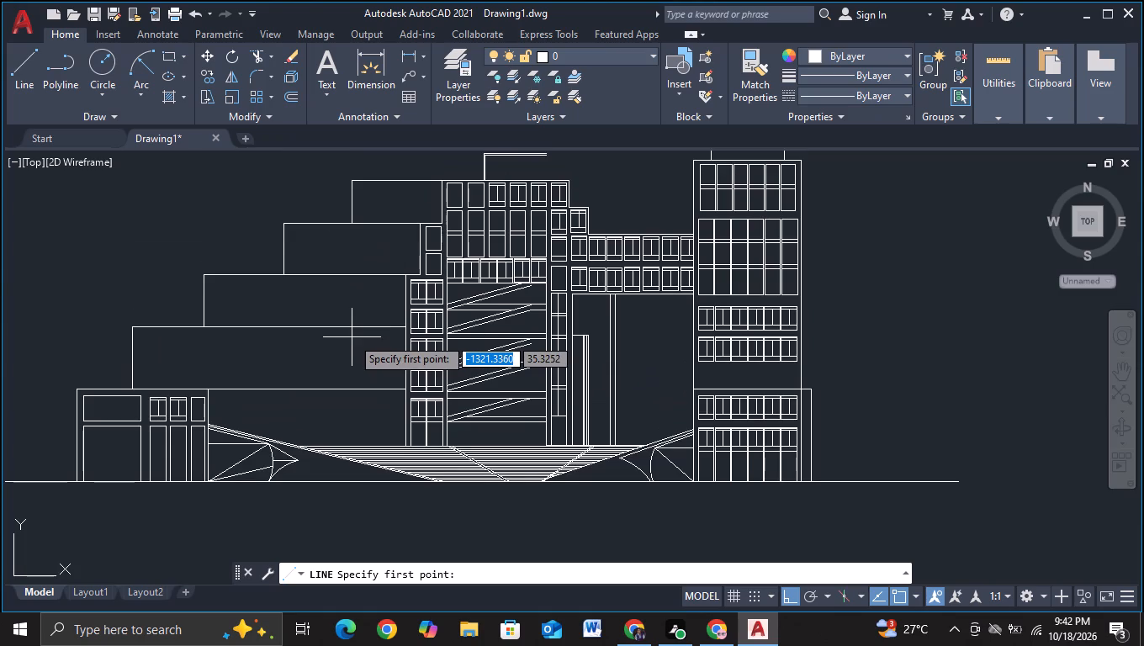
{"action": "middle_click_drag", "start_coordinate": [350, 338], "coordinate": [352, 317]}
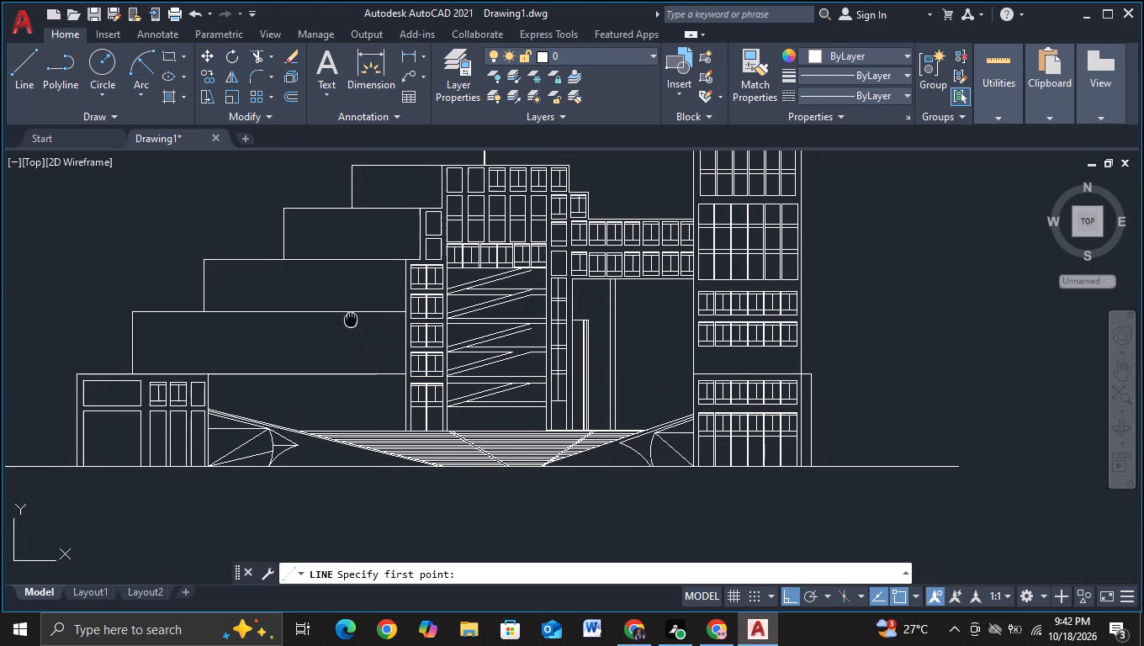
{"action": "middle_click_drag", "start_coordinate": [352, 317], "coordinate": [352, 316]}
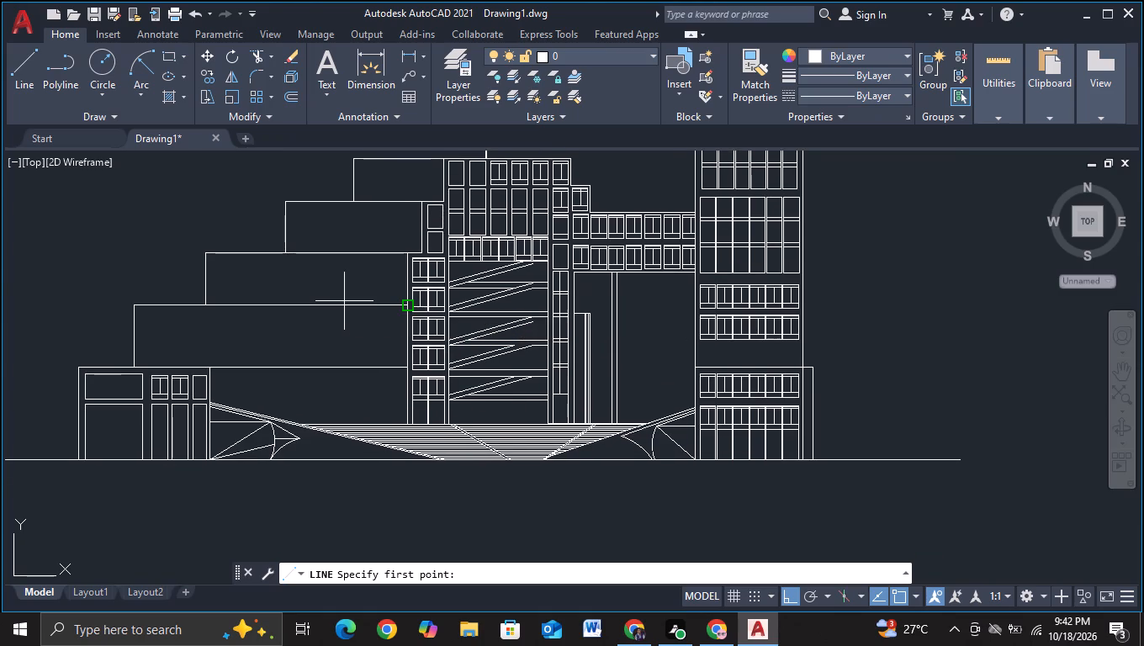
{"action": "key", "text": "Escape"}
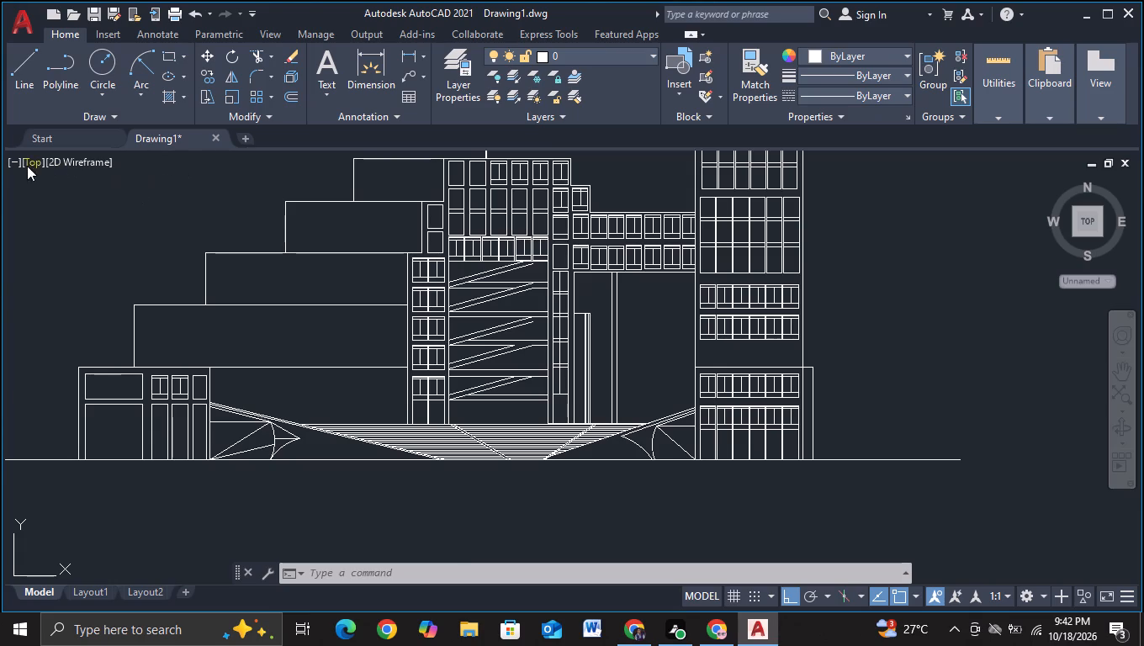
With object snap off, draw a vertical line near the window column, from above the third stepped block's top edge to just past the top stair line.
{"action": "left_click", "coordinate": [13, 87]}
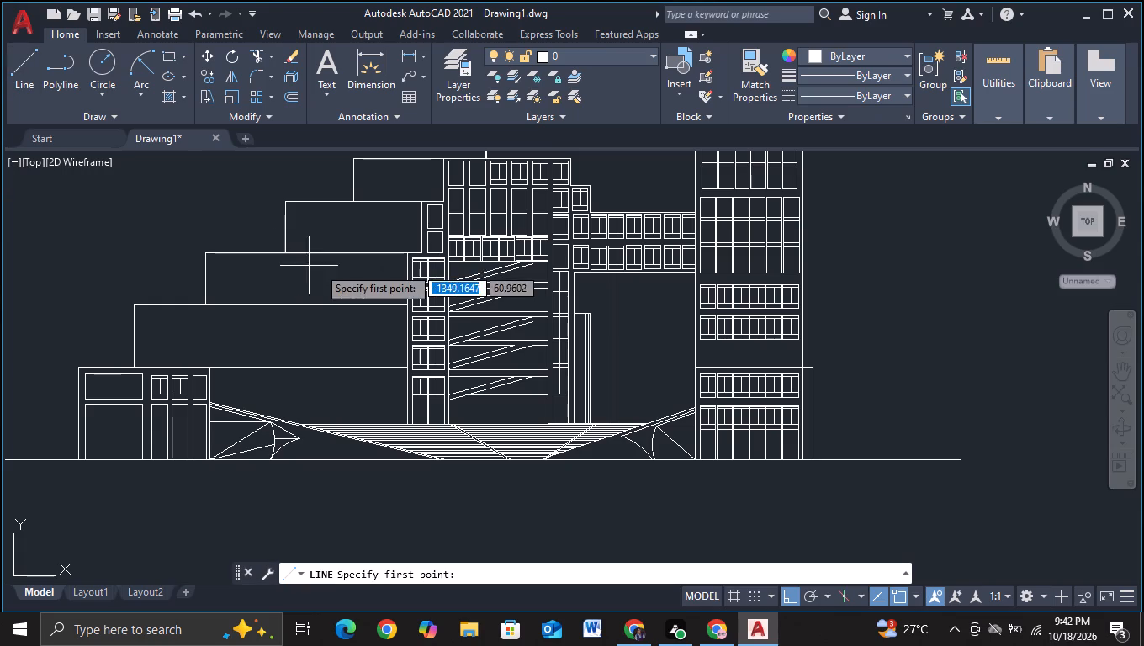
{"action": "left_click", "coordinate": [373, 243]}
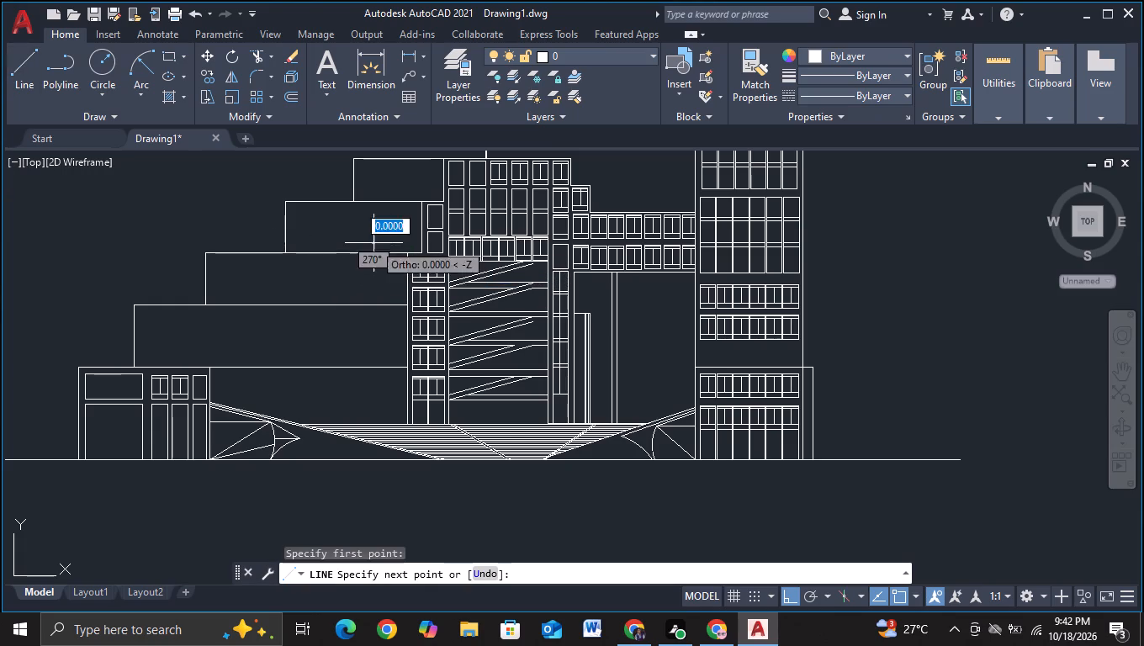
{"action": "middle_click_drag", "start_coordinate": [377, 413], "coordinate": [382, 374]}
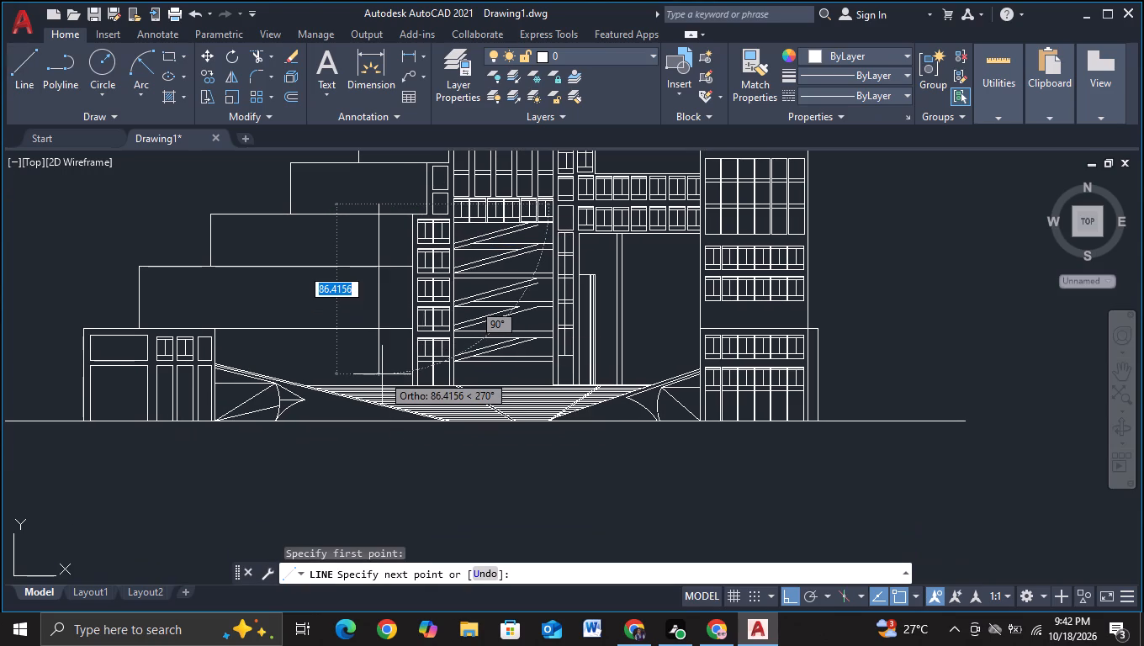
{"action": "scroll", "coordinate": [382, 374], "scroll_direction": "up", "scroll_amount": 2}
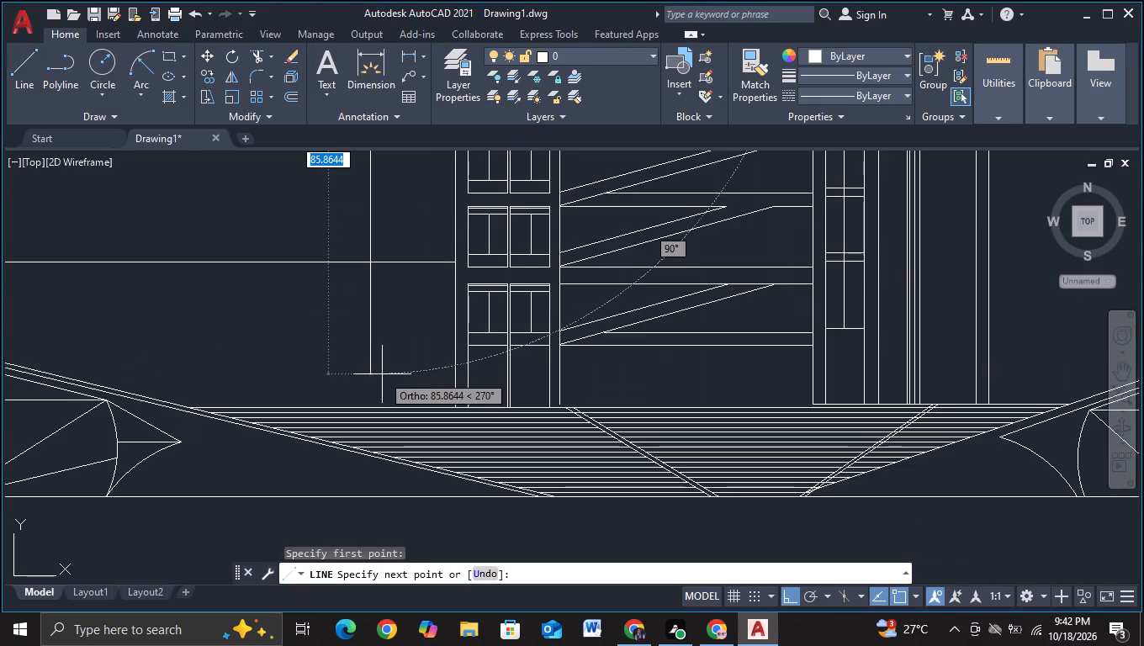
{"action": "scroll", "coordinate": [382, 390], "scroll_direction": "up", "scroll_amount": 3}
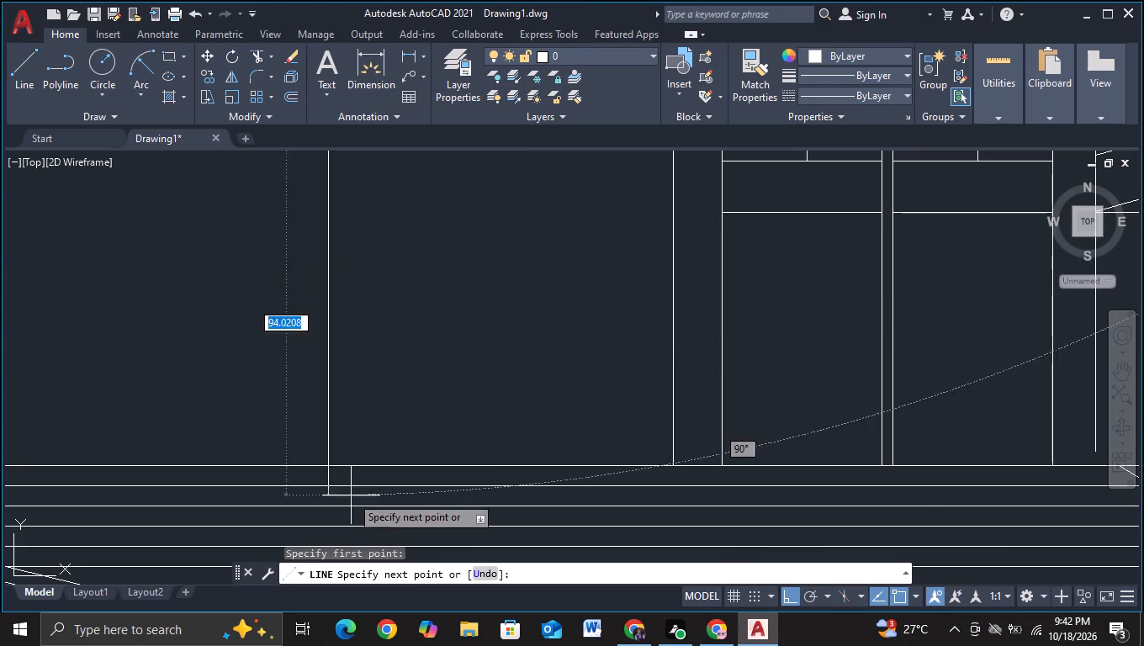
{"action": "left_click", "coordinate": [347, 479]}
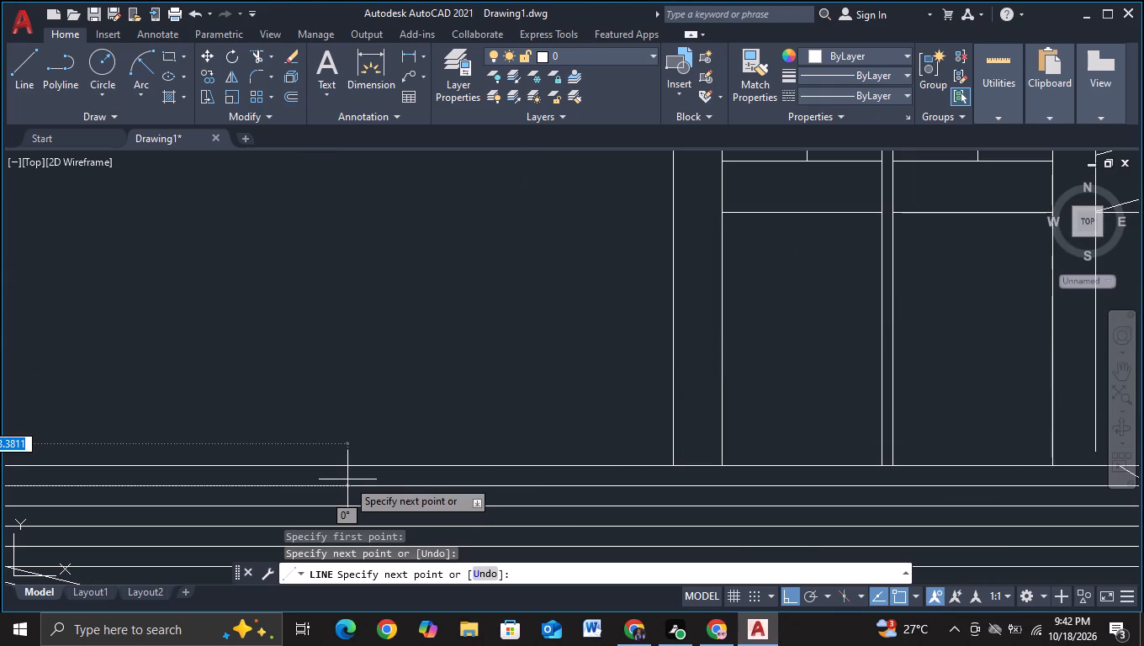
{"action": "key", "text": "ctrl+z"}
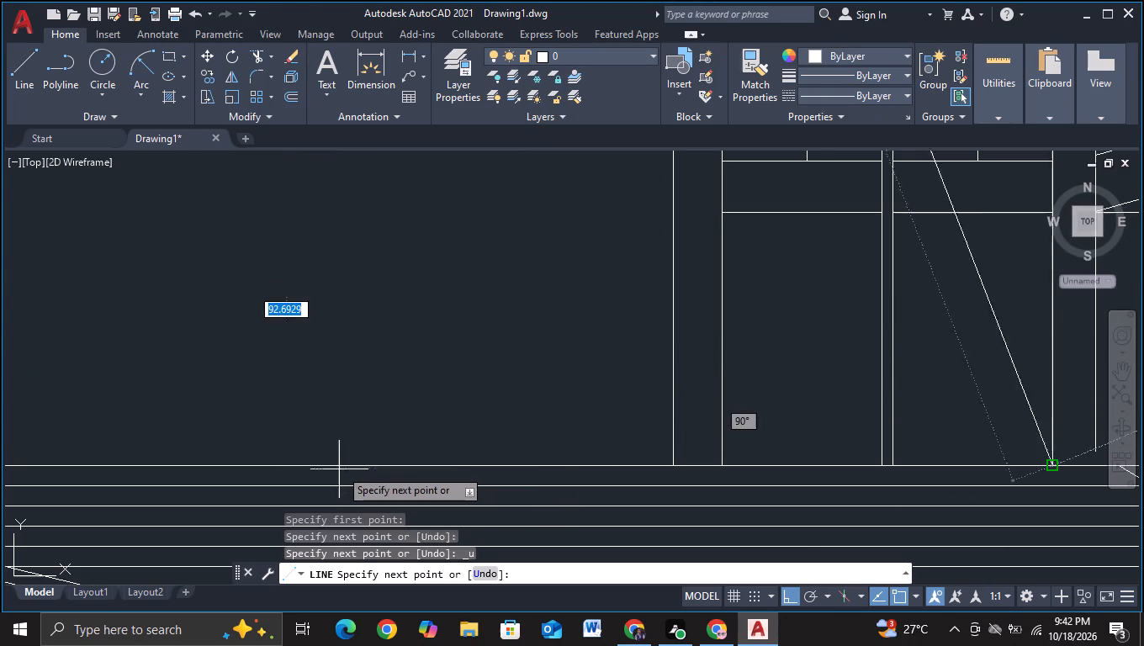
{"action": "key", "text": "F3"}
{"action": "scroll", "coordinate": [338, 474], "scroll_direction": "up", "scroll_amount": 1}
{"action": "left_click", "coordinate": [336, 479]}
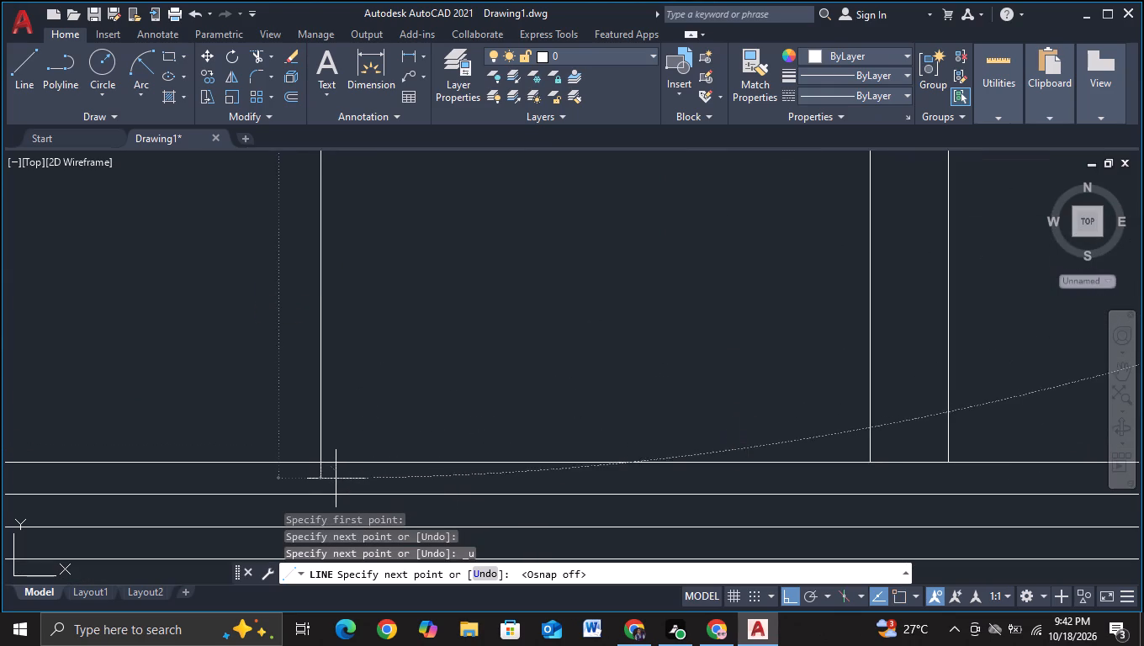
{"action": "key", "text": "Escape"}
Trim the vertical line's overshoot below the top stair line and above the third stepped block's top edge.
{"action": "left_click", "coordinate": [250, 56]}
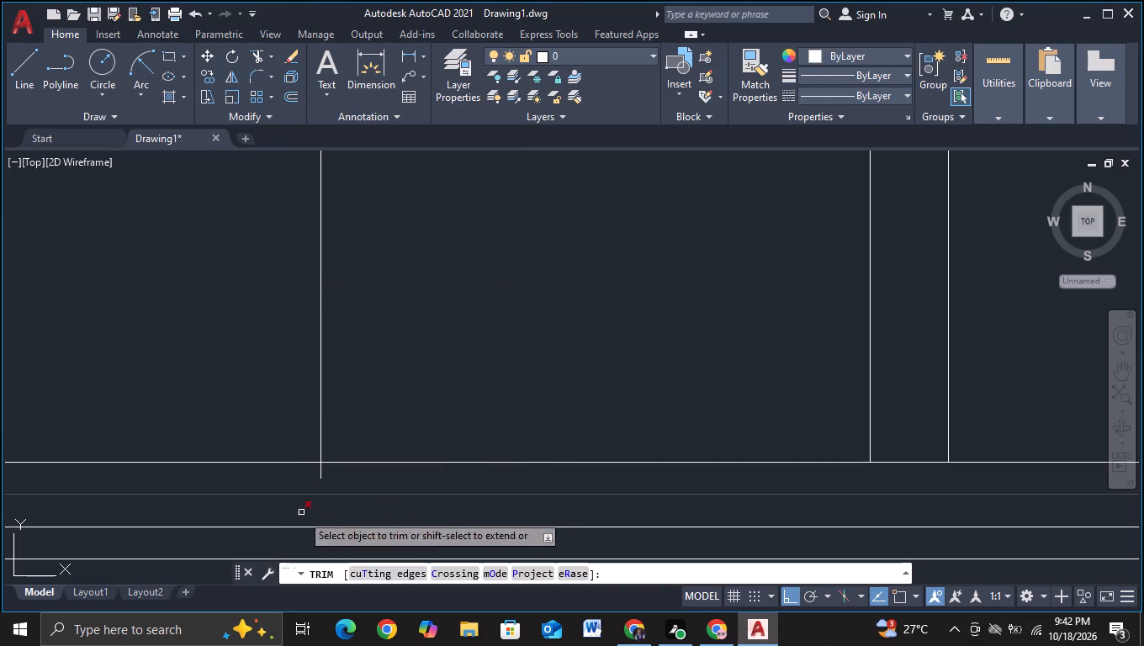
{"action": "left_click", "coordinate": [320, 474]}
{"action": "scroll", "coordinate": [347, 442], "scroll_direction": "down", "scroll_amount": 3}
{"action": "middle_click_drag", "start_coordinate": [380, 294], "coordinate": [386, 588]}
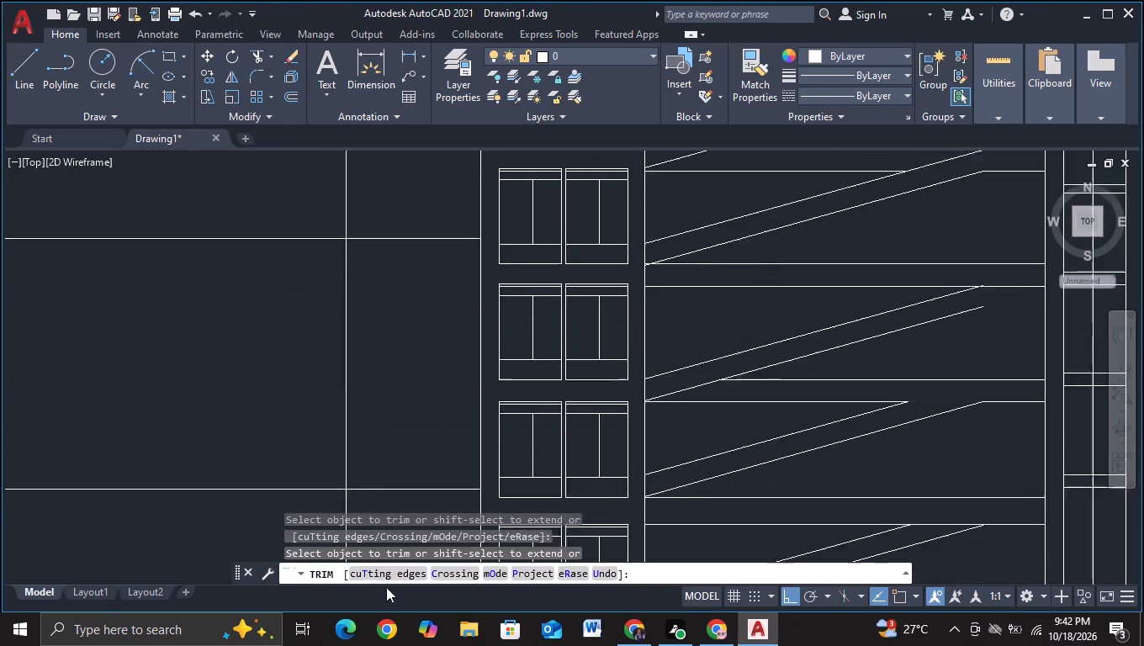
{"action": "scroll", "coordinate": [354, 383], "scroll_direction": "down", "scroll_amount": 2}
{"action": "left_click", "coordinate": [356, 242]}
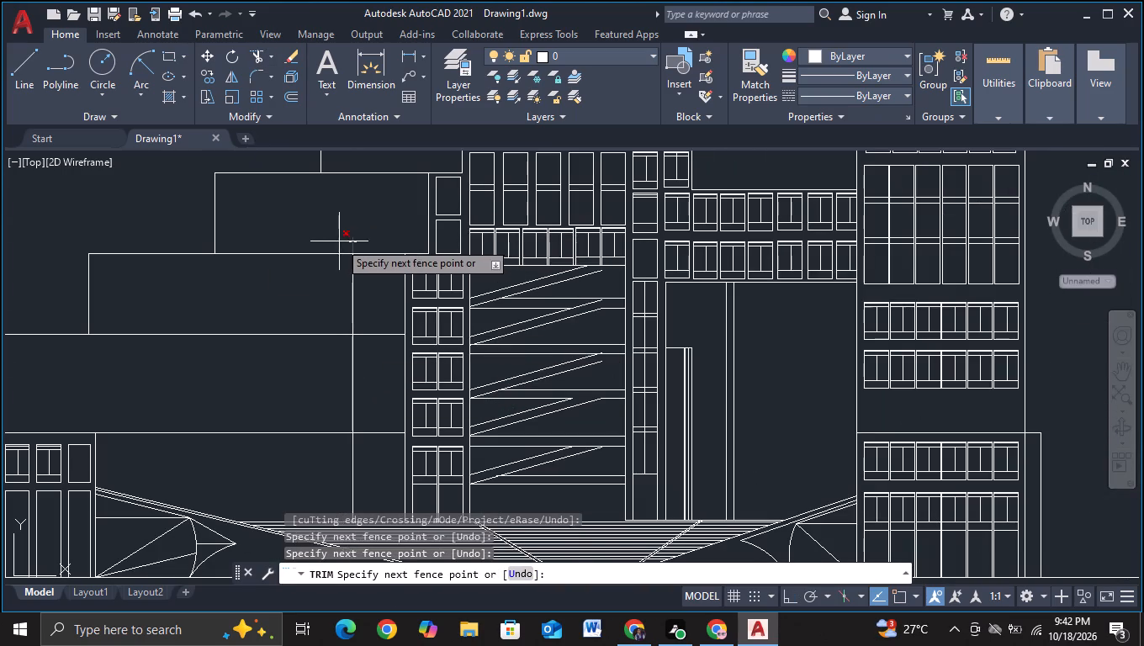
{"action": "left_click", "coordinate": [339, 241]}
{"action": "key", "text": "Escape"}
Move the vertical line about 4.9 units right, closer to the window column.
{"action": "left_click", "coordinate": [354, 308]}
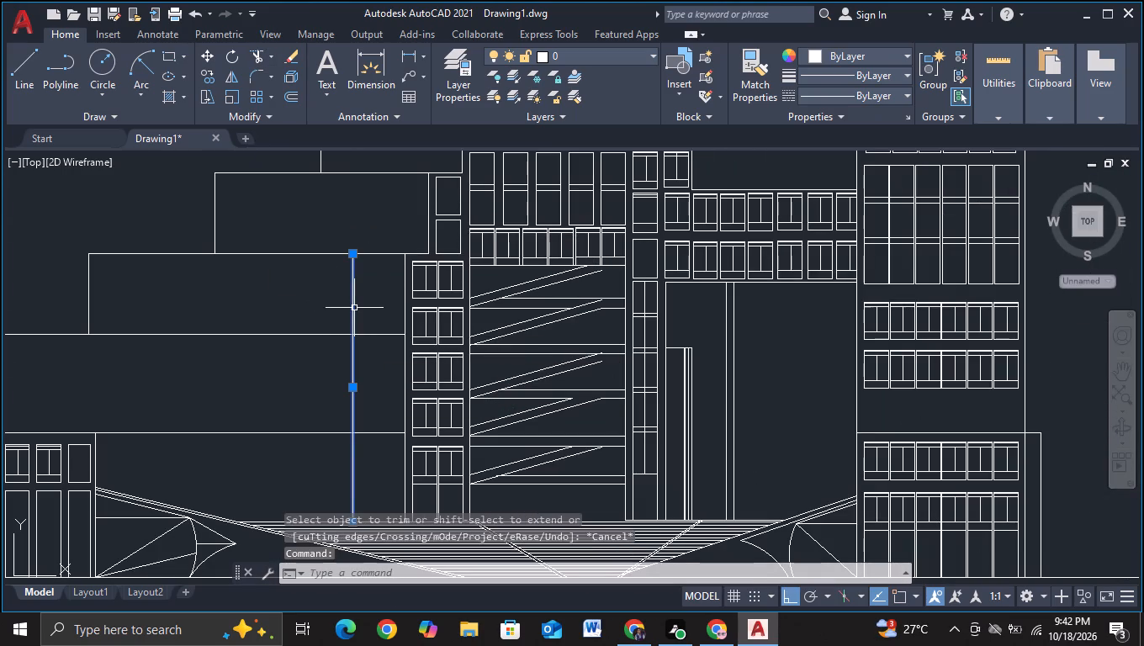
{"action": "key", "text": "m"}
{"action": "left_click", "coordinate": [426, 347]}
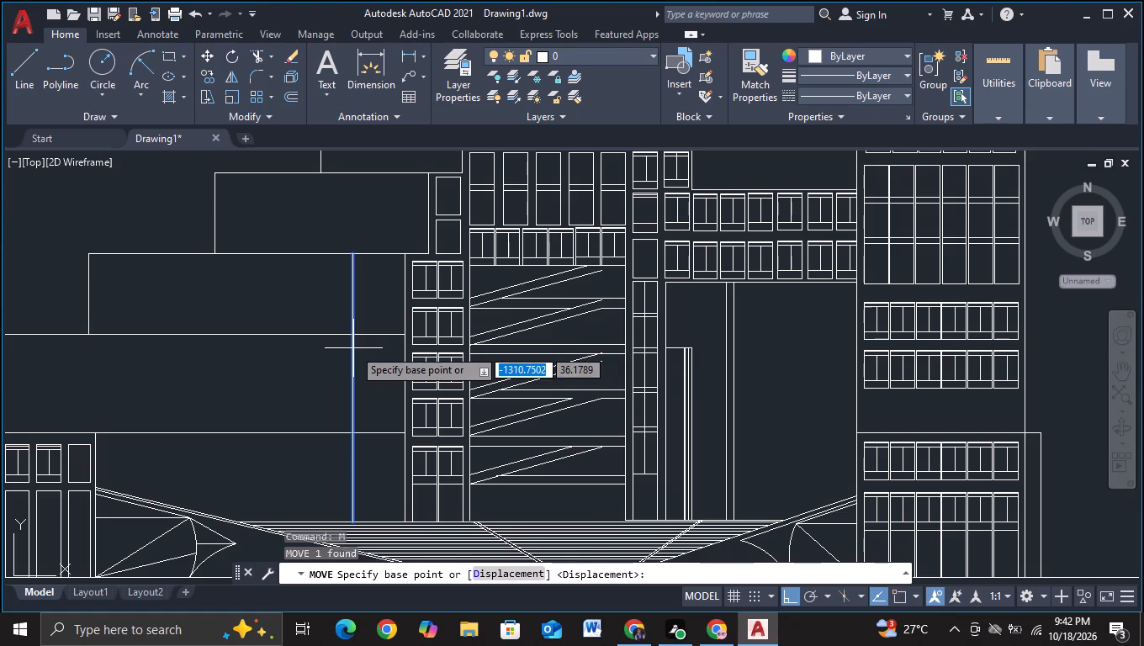
{"action": "left_click", "coordinate": [353, 348]}
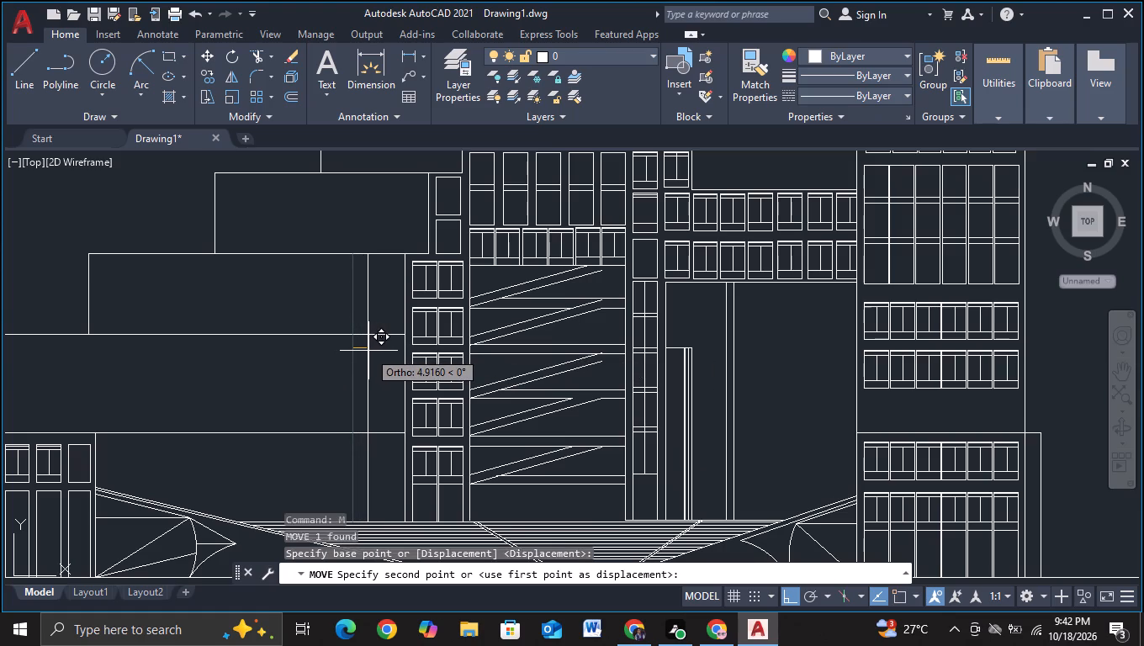
{"action": "left_click", "coordinate": [368, 351]}
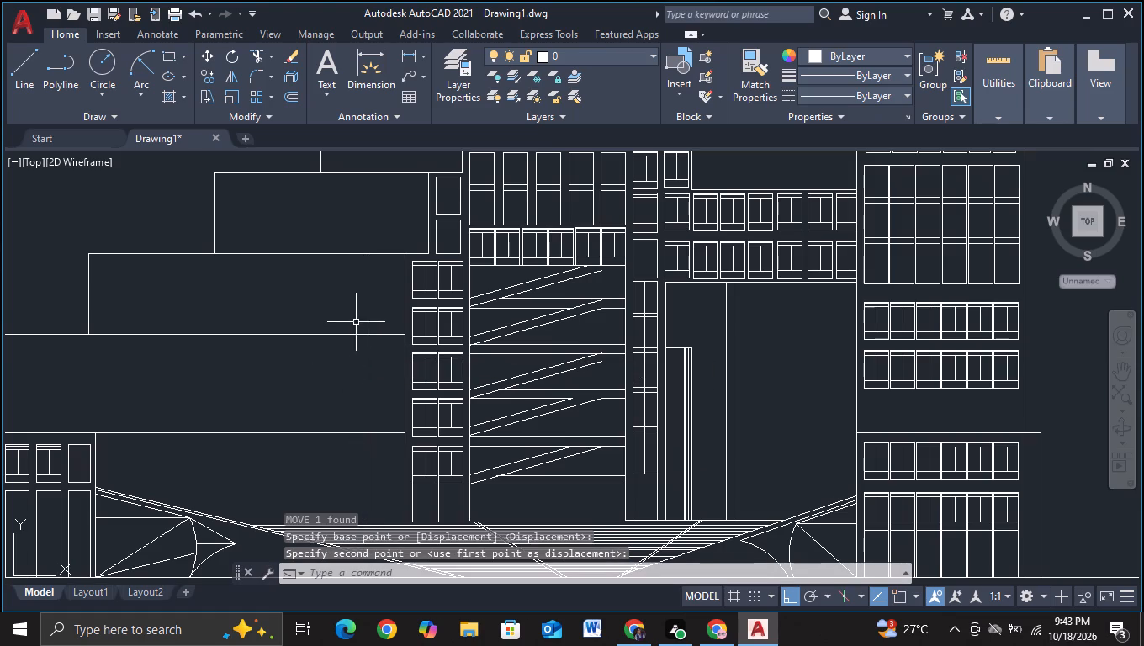
Copy the vertical line about 12.6 units to its left, and place a second copy roughly the same spacing further left.
{"action": "left_click", "coordinate": [29, 91]}
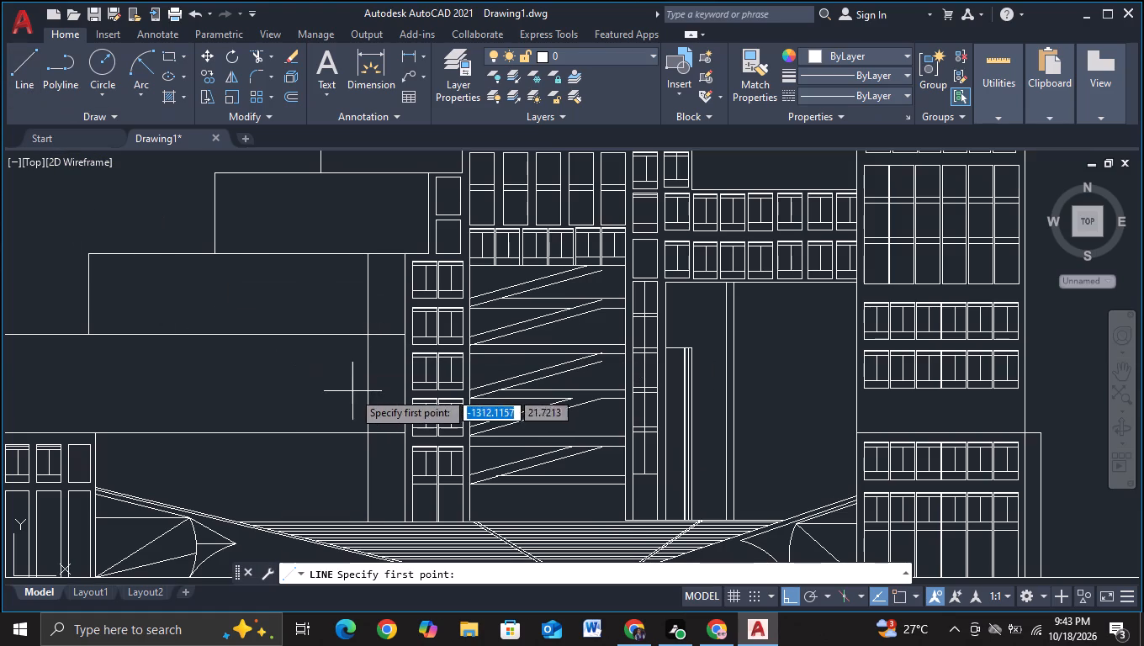
{"action": "key", "text": "Escape"}
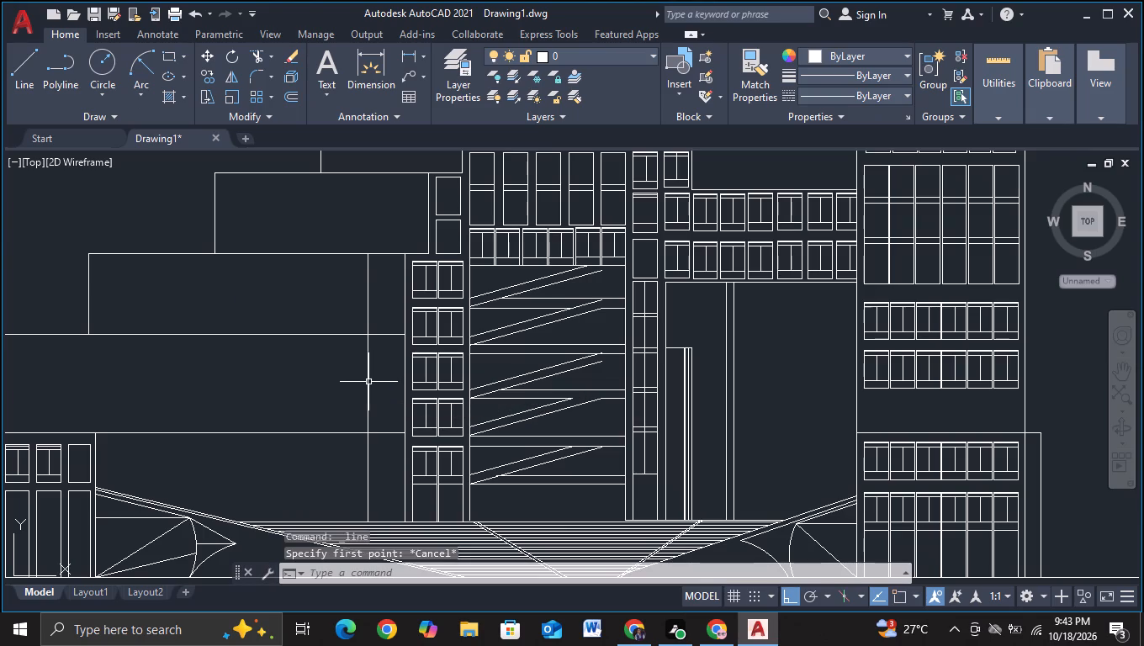
{"action": "left_click", "coordinate": [367, 384]}
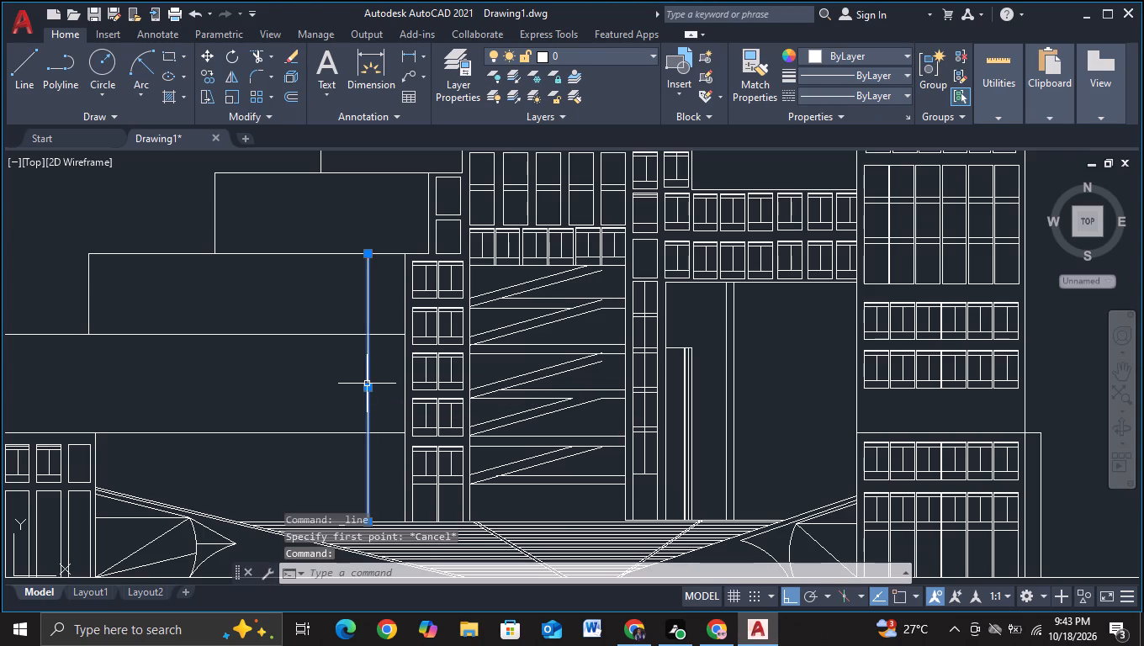
{"action": "key", "text": "c"}
{"action": "left_click", "coordinate": [416, 436]}
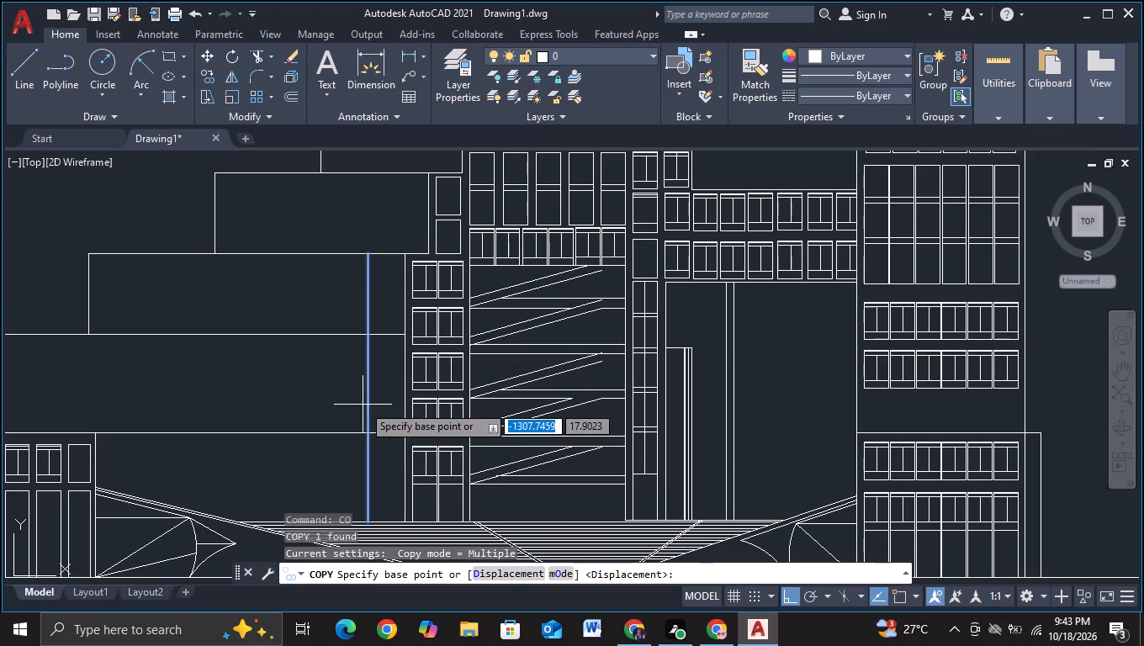
{"action": "left_click", "coordinate": [369, 403]}
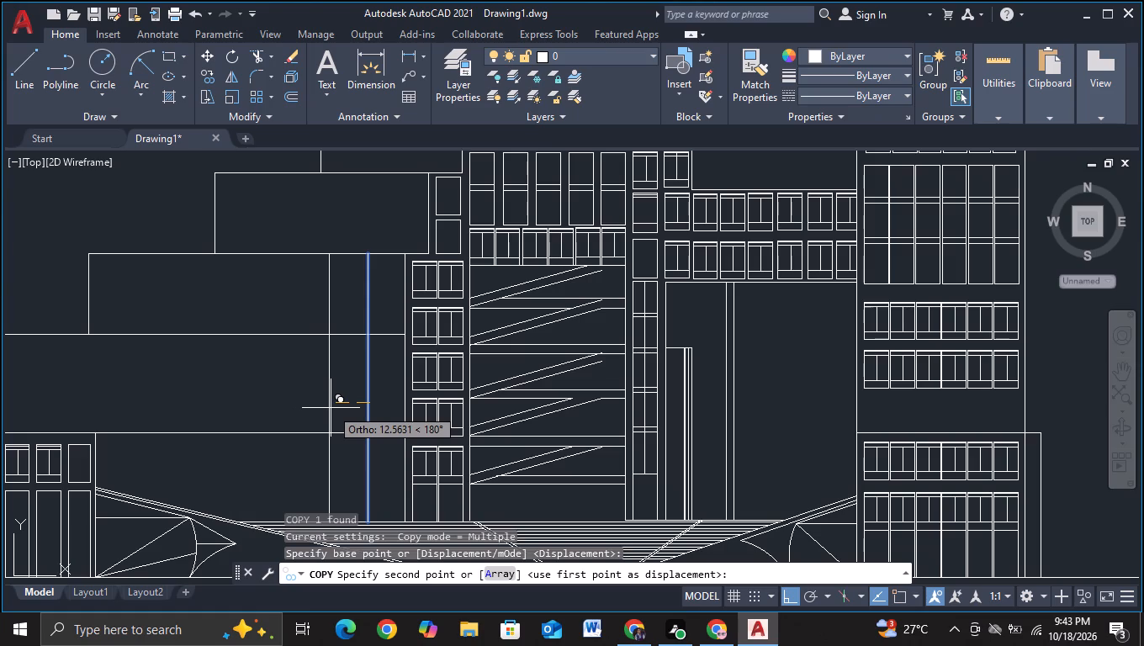
{"action": "left_click", "coordinate": [331, 408]}
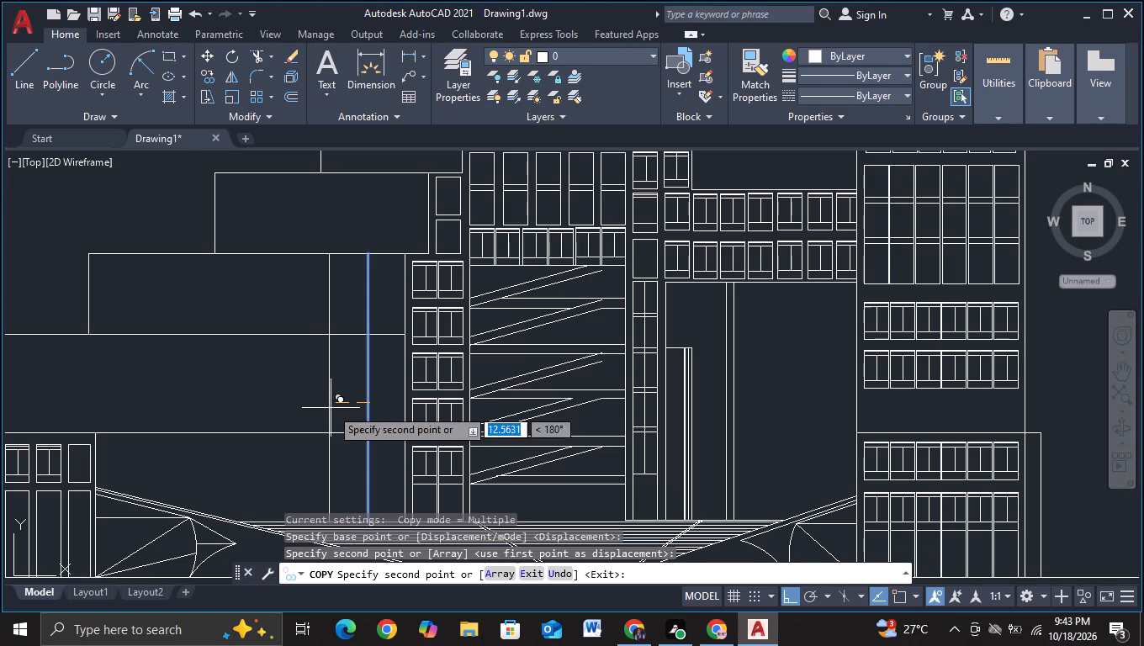
{"action": "left_click", "coordinate": [289, 412]}
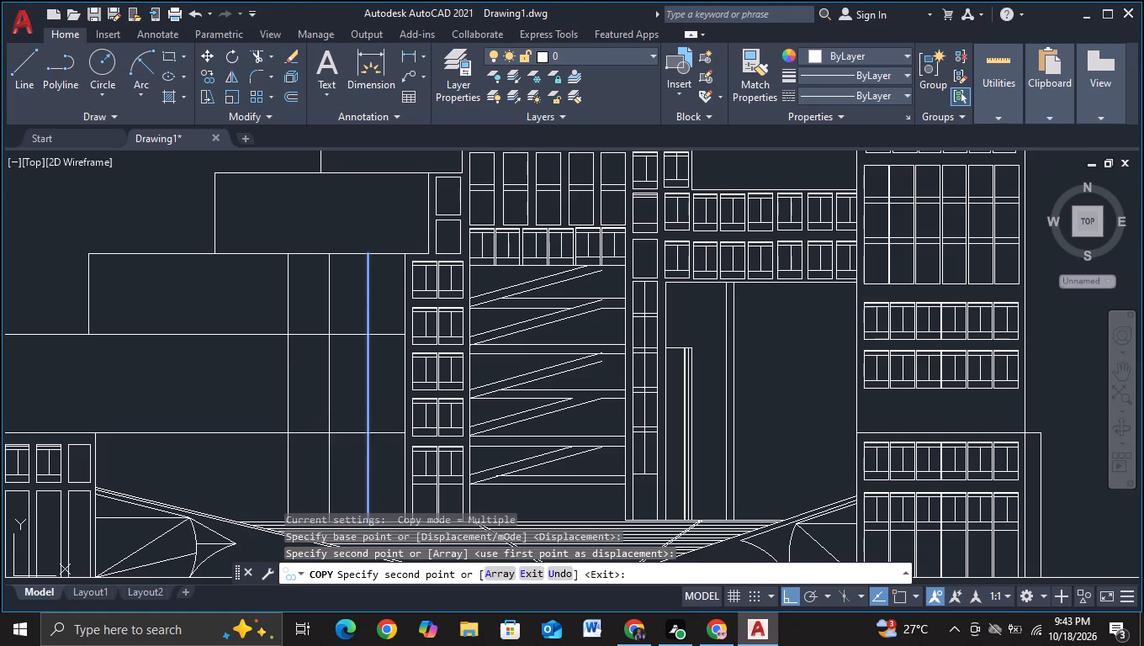
{"action": "key", "text": "Escape"}
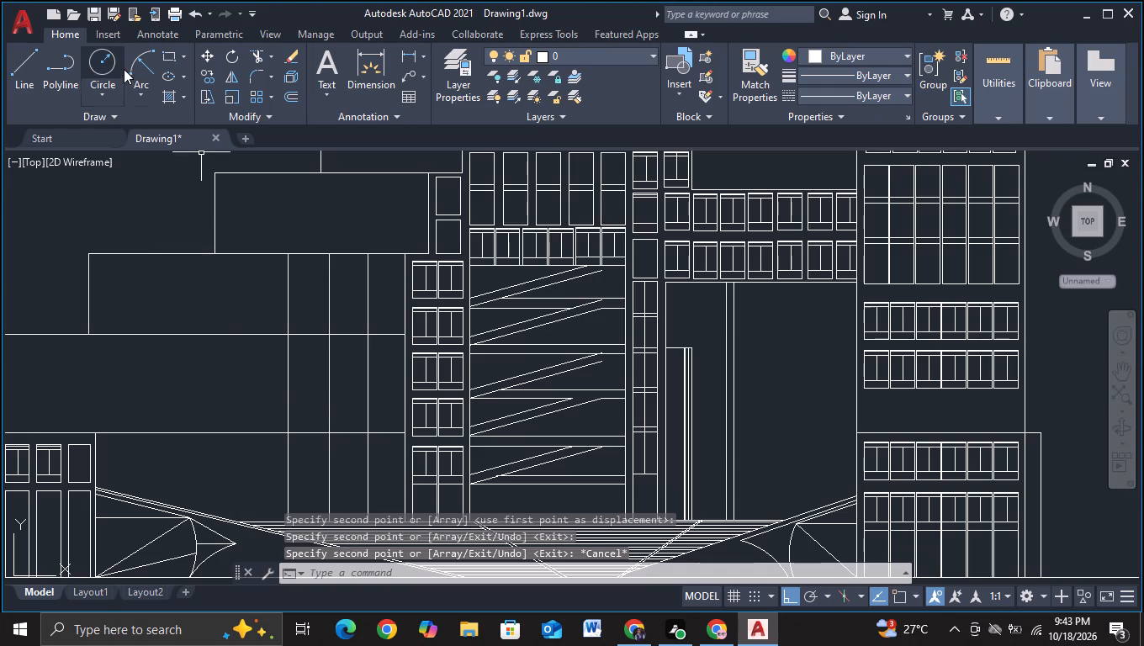
Trim both copied lines out of the third stepped block and the leftmost copy out of the block below it, so their tops step down leftward.
{"action": "left_click", "coordinate": [260, 52]}
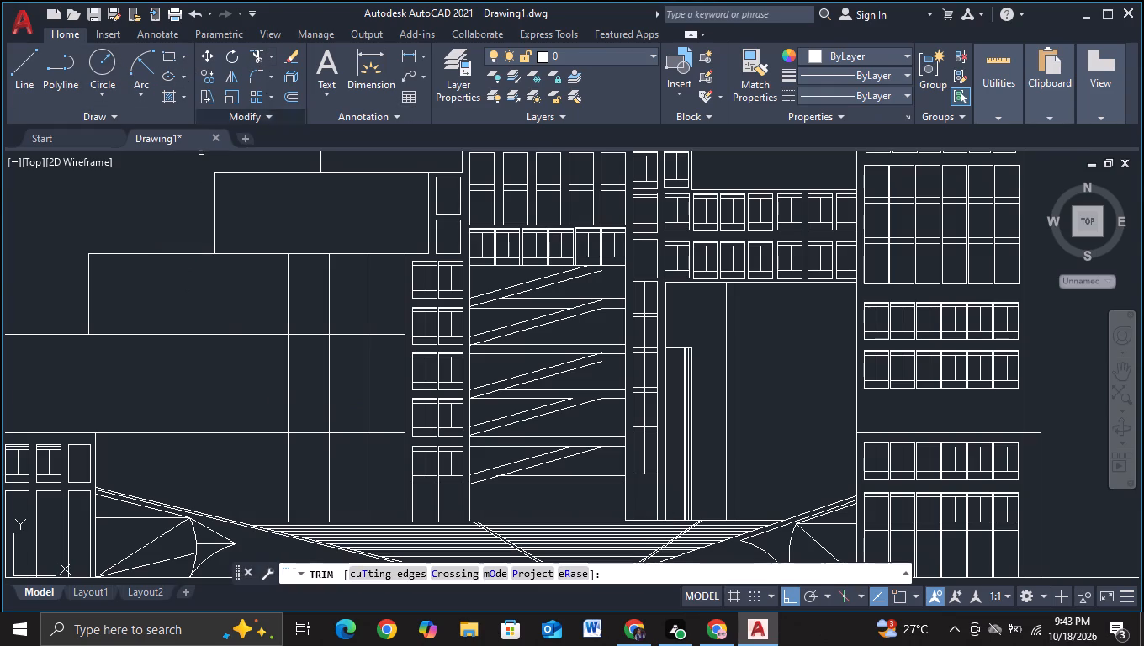
{"action": "left_click_drag", "start_coordinate": [349, 284], "coordinate": [347, 284]}
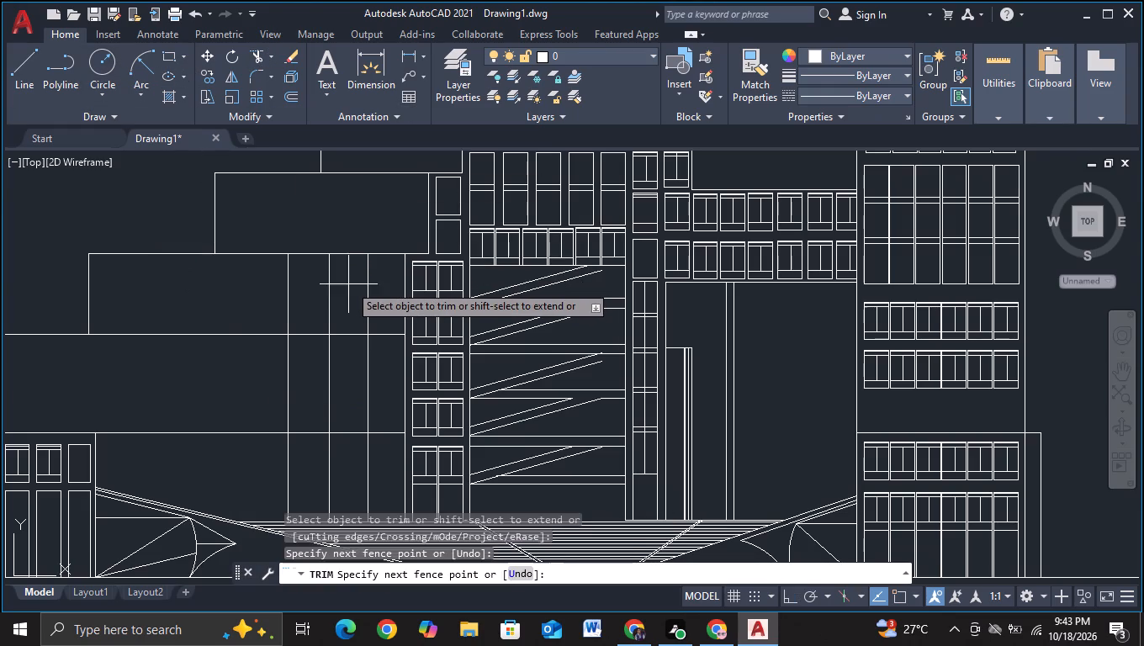
{"action": "left_click_drag", "start_coordinate": [347, 284], "coordinate": [259, 290]}
{"action": "left_click_drag", "start_coordinate": [317, 379], "coordinate": [304, 378]}
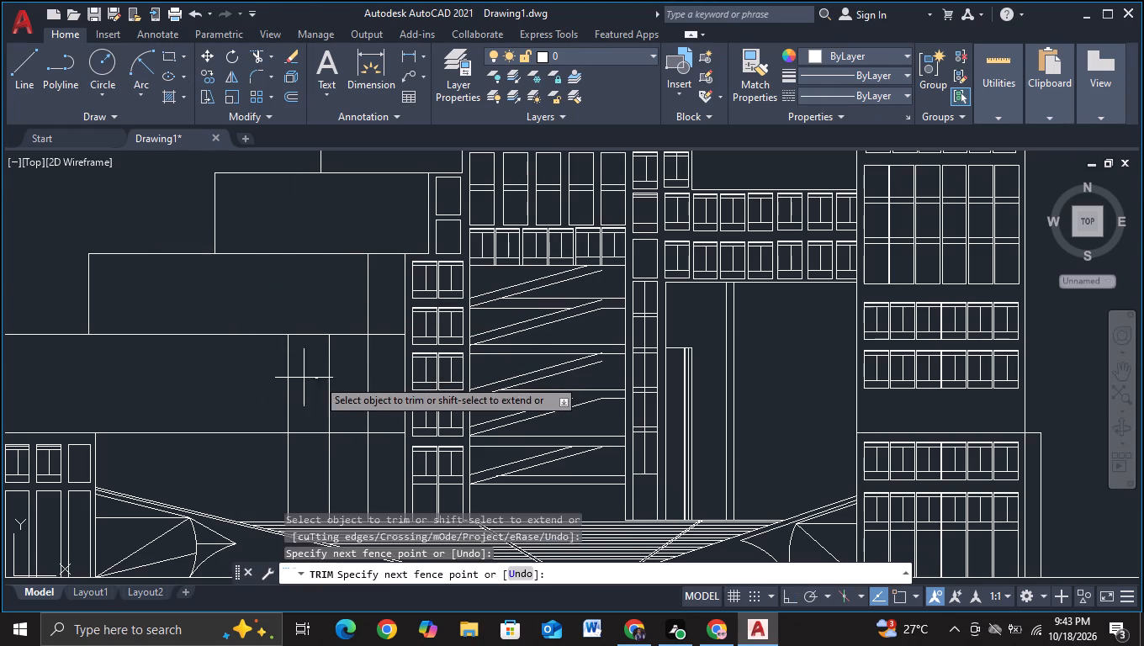
{"action": "left_click_drag", "start_coordinate": [304, 378], "coordinate": [259, 375]}
Trim the blocks' horizontal edges where they cross the strips between the stepped vertical lines and the window column.
{"action": "middle_click_drag", "start_coordinate": [289, 390], "coordinate": [294, 349]}
{"action": "scroll", "coordinate": [294, 348], "scroll_direction": "down", "scroll_amount": 1}
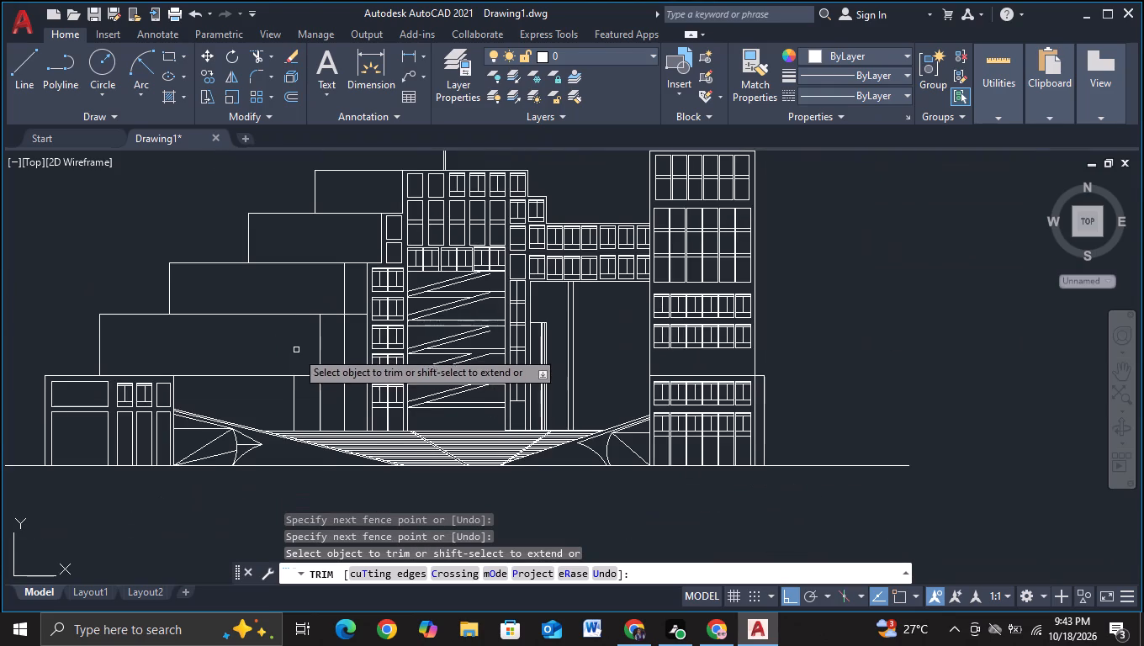
{"action": "middle_click_drag", "start_coordinate": [294, 356], "coordinate": [289, 333]}
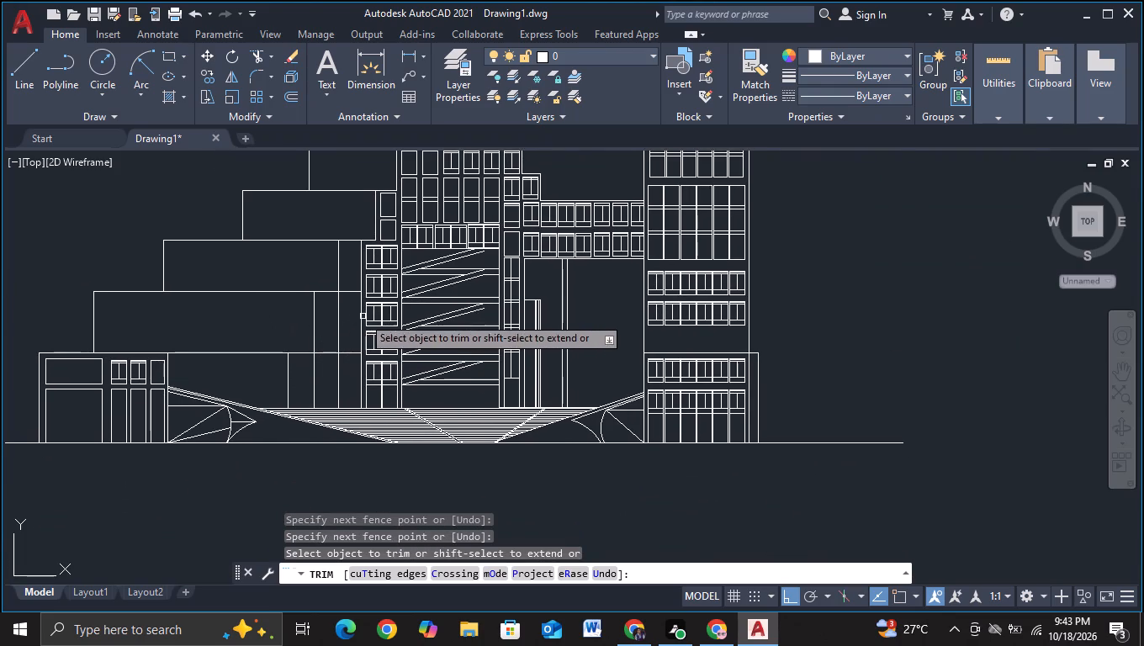
{"action": "left_click", "coordinate": [346, 273]}
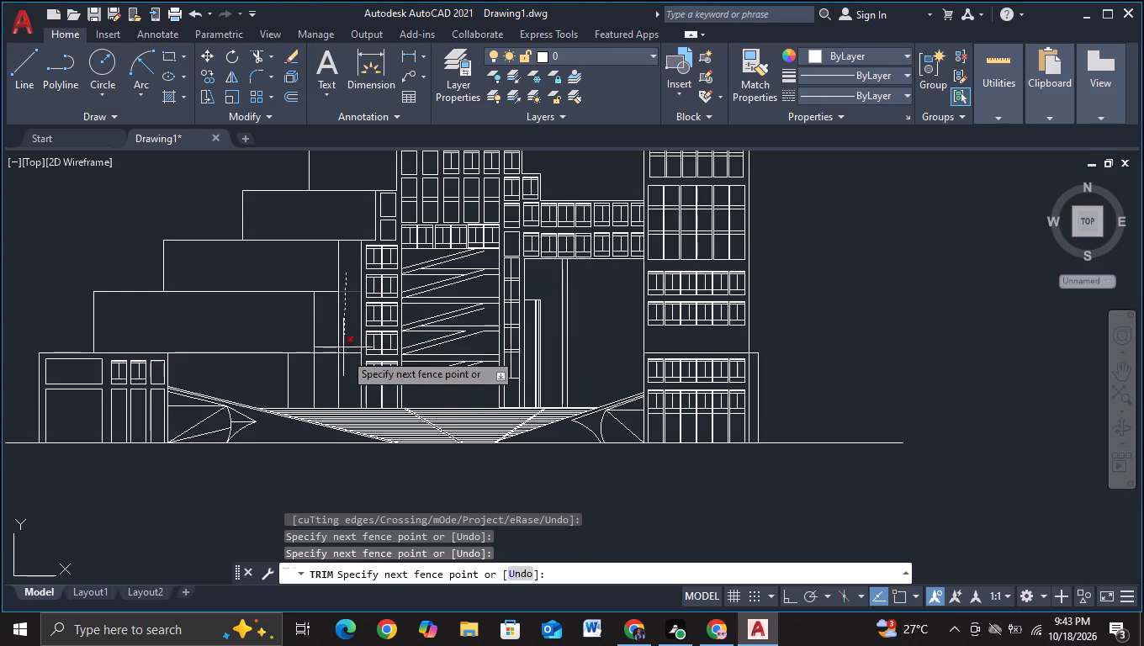
{"action": "left_click", "coordinate": [347, 371]}
{"action": "left_click", "coordinate": [326, 315]}
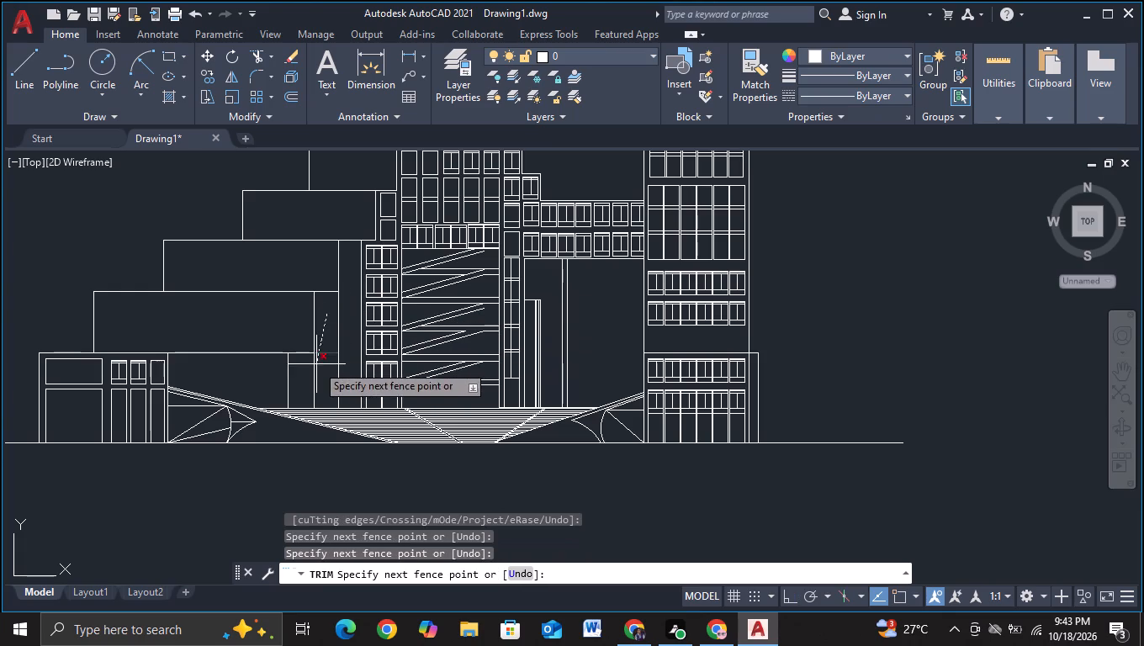
{"action": "left_click", "coordinate": [320, 379]}
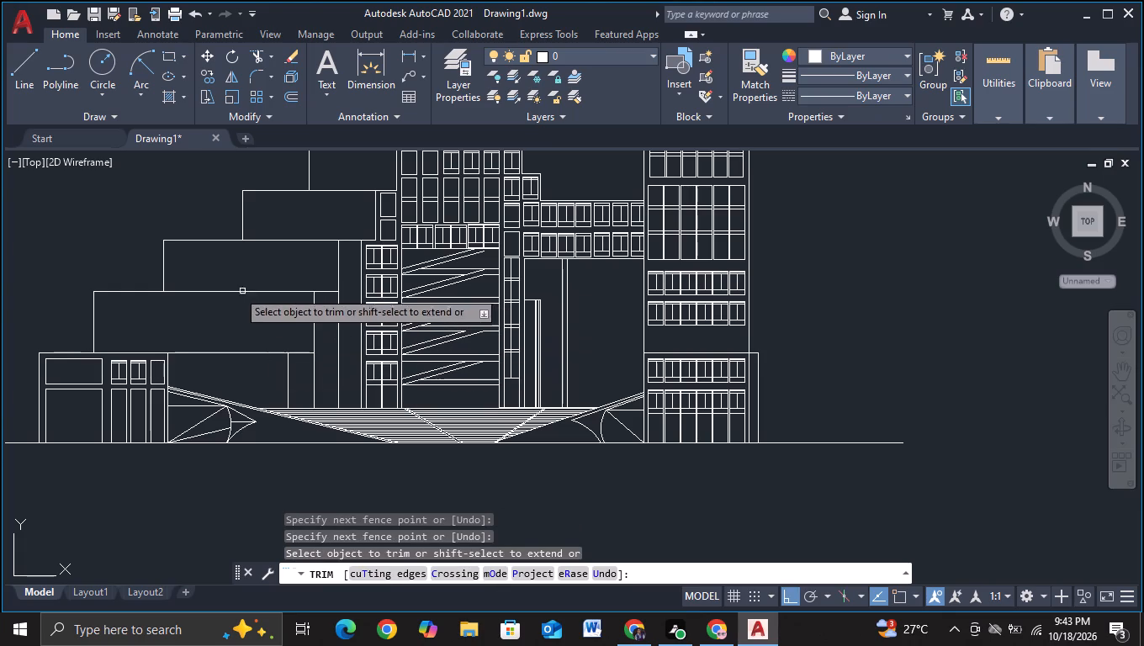
{"action": "key", "text": "Escape"}
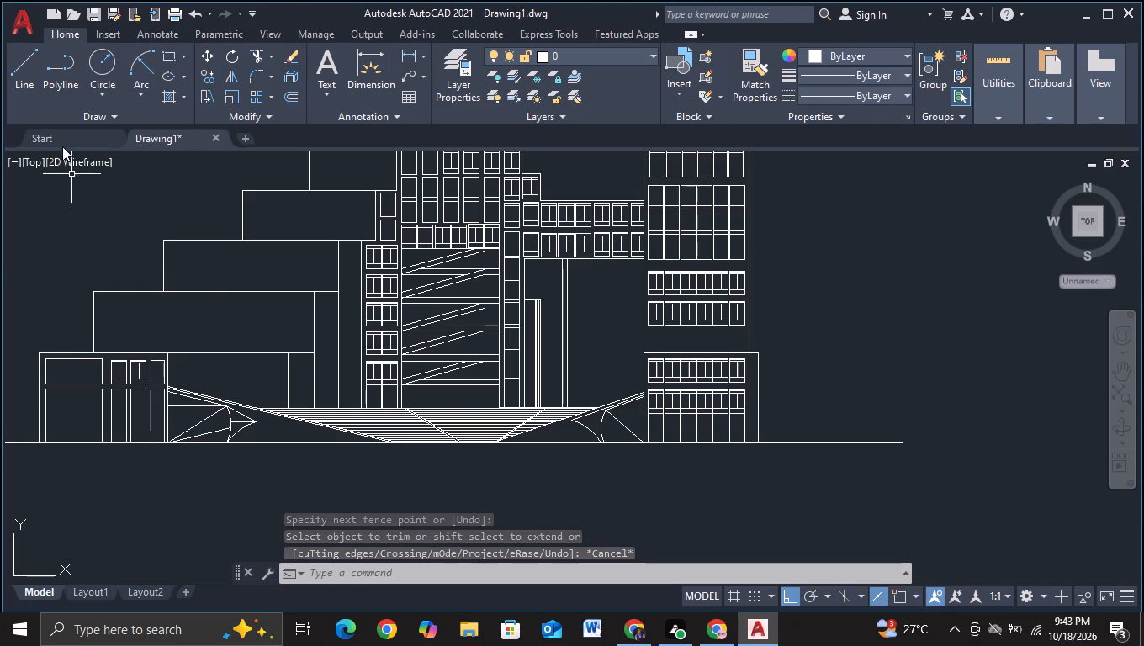
Draw a narrow upright rectangular panel about 4 by 22 units with lines, at the top of the strip beside the window column.
{"action": "left_click", "coordinate": [25, 88]}
{"action": "scroll", "coordinate": [342, 257], "scroll_direction": "up", "scroll_amount": 3}
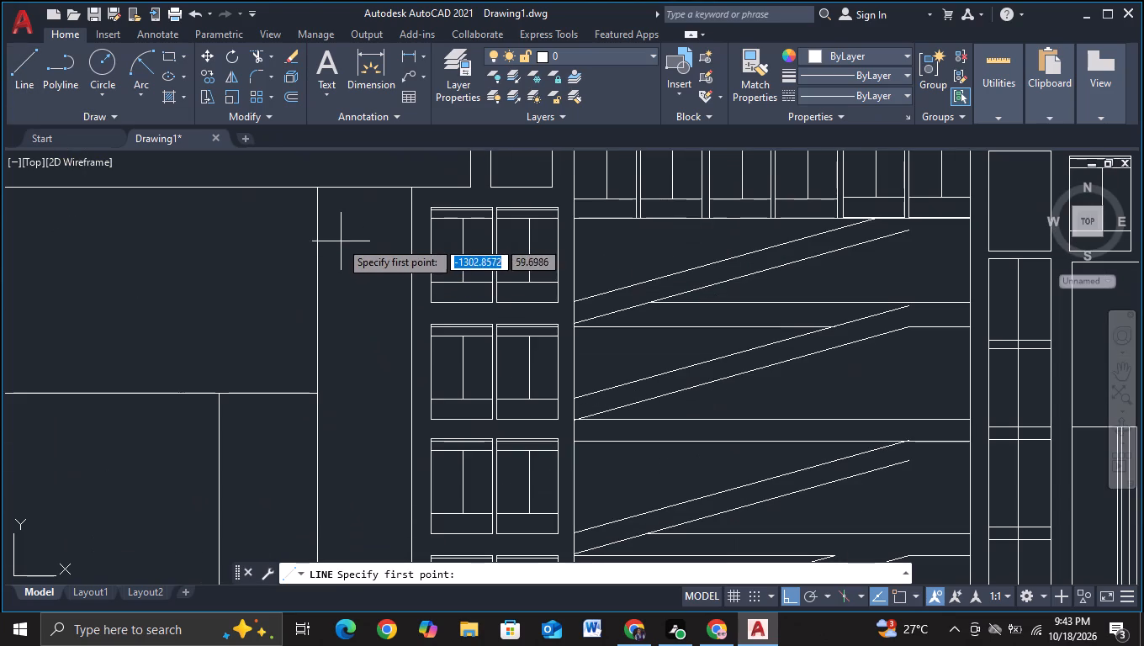
{"action": "left_click", "coordinate": [331, 217]}
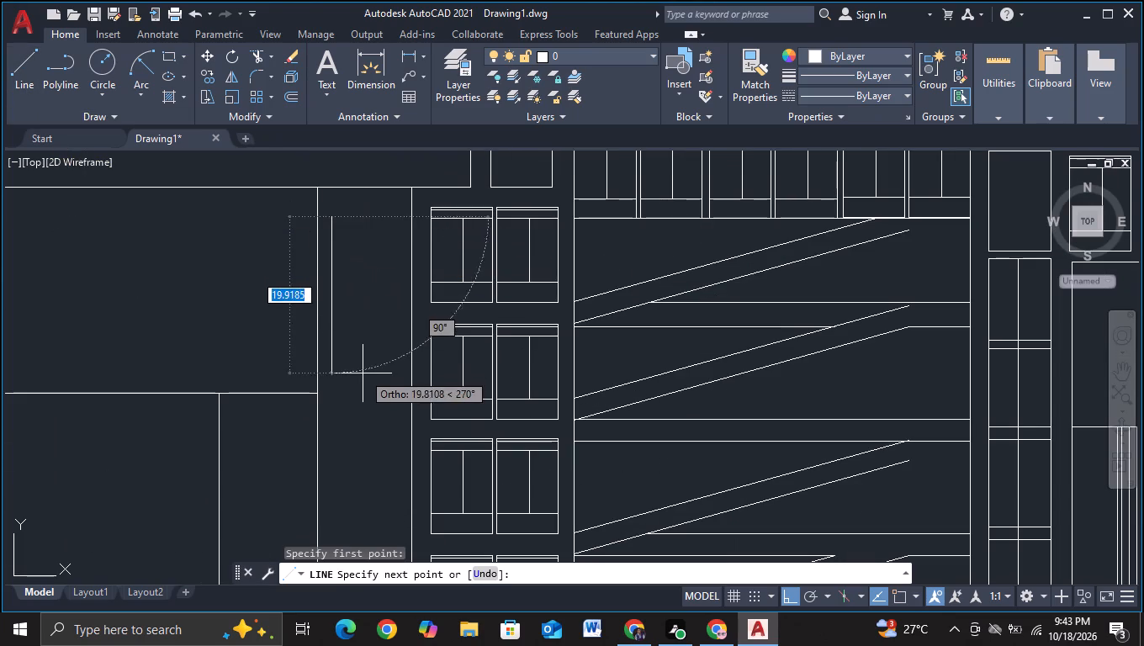
{"action": "left_click", "coordinate": [358, 387]}
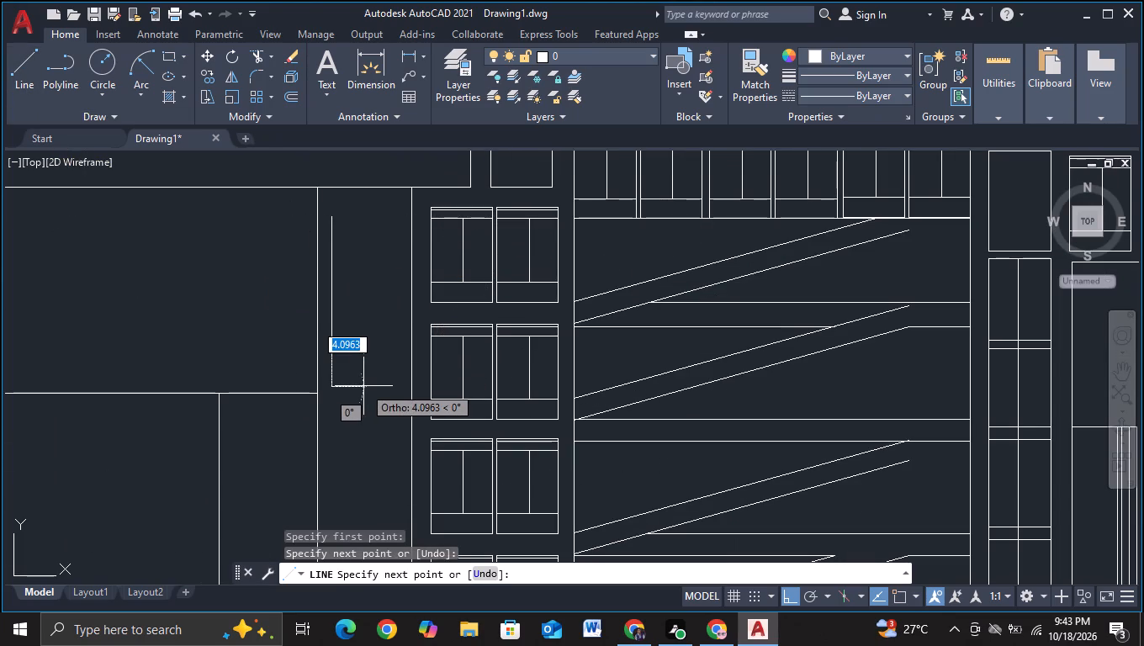
{"action": "left_click", "coordinate": [362, 385]}
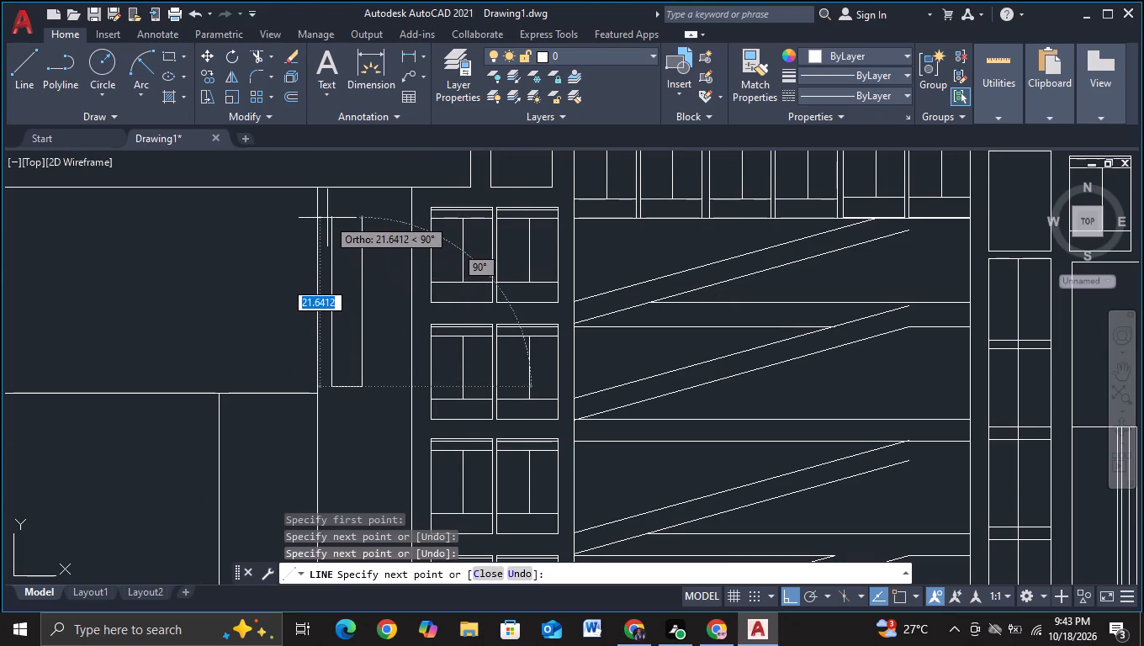
{"action": "left_click", "coordinate": [352, 211]}
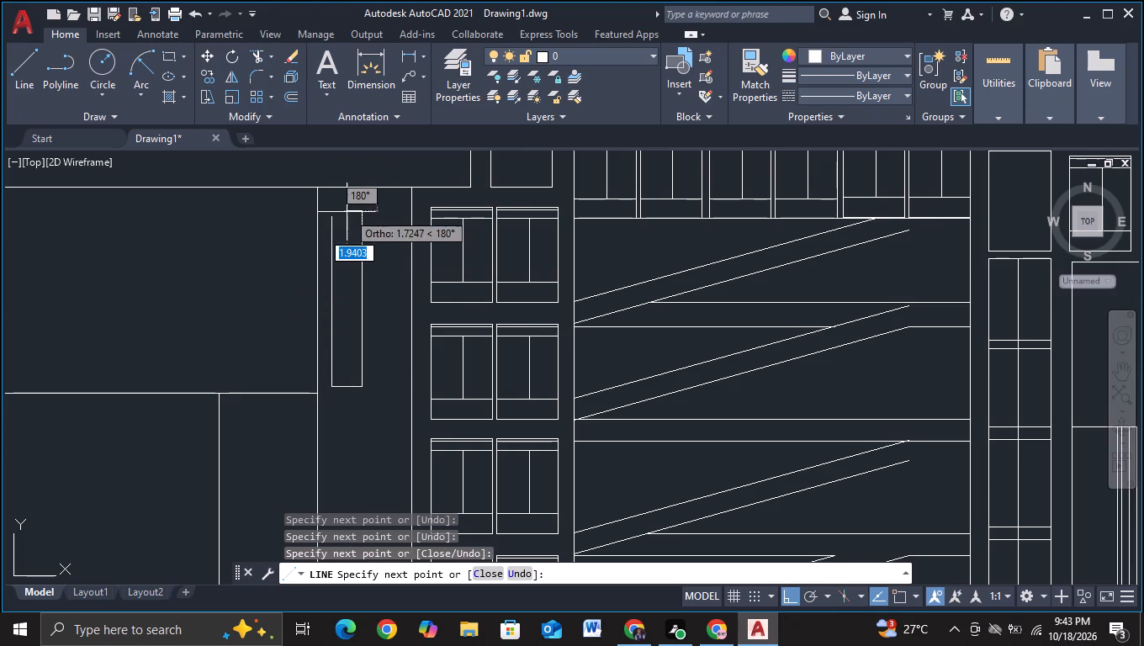
{"action": "key", "text": "F3"}
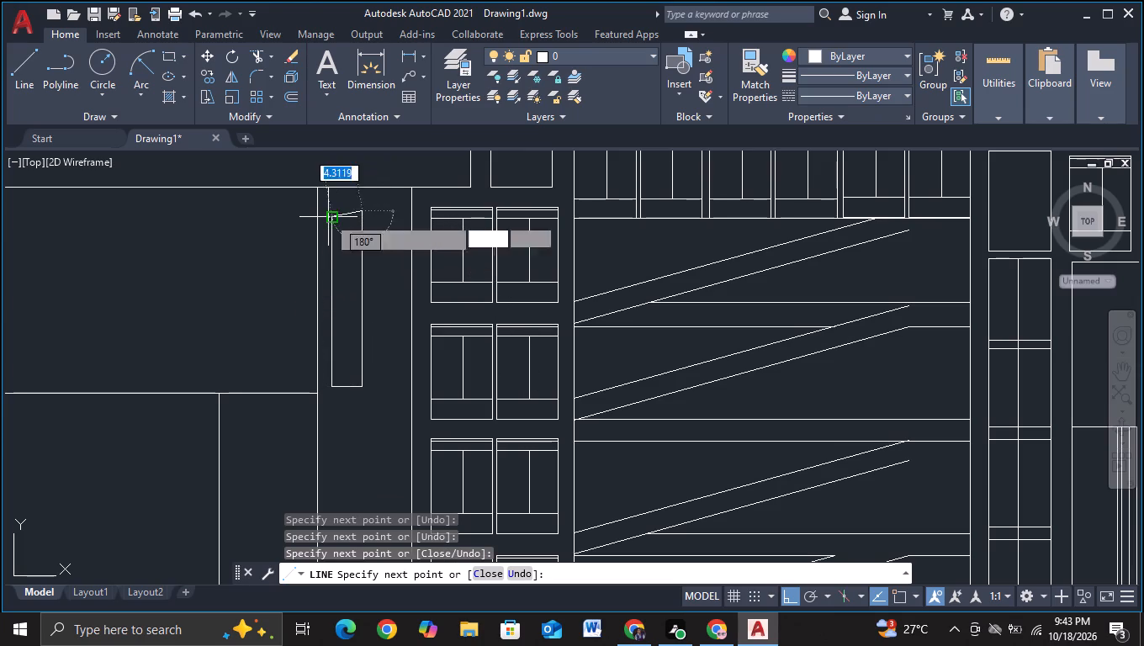
{"action": "left_click", "coordinate": [331, 210]}
{"action": "left_click", "coordinate": [331, 222]}
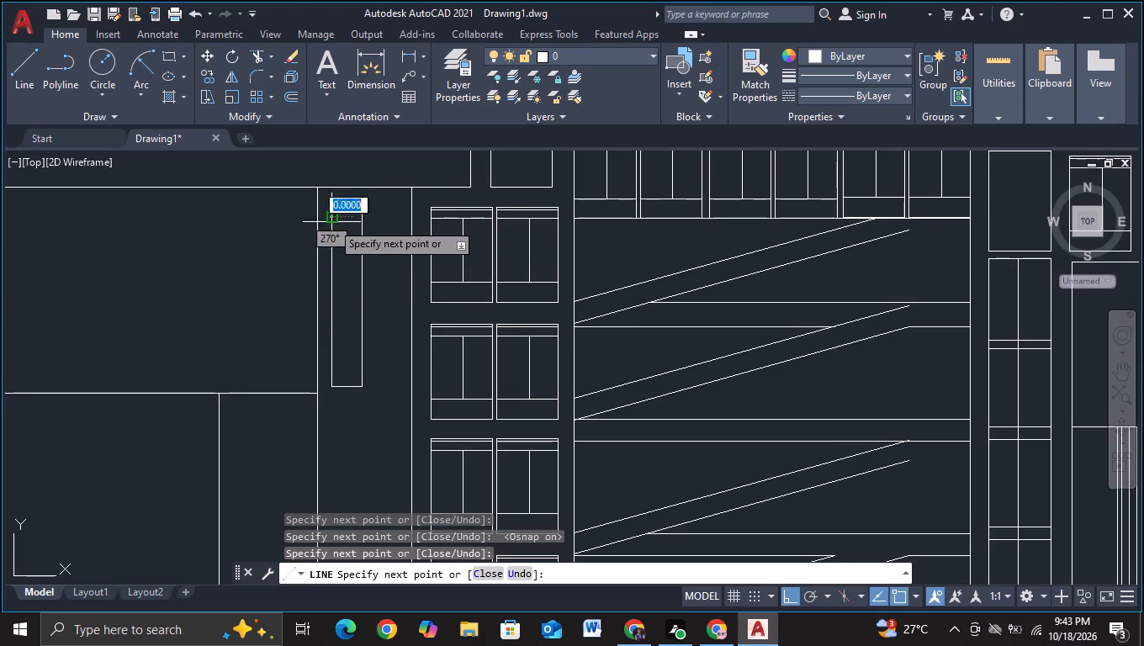
{"action": "key", "text": "Escape"}
Draw a horizontal line across the narrow panel near its top and trim off the ends that extend past its sides.
{"action": "left_click", "coordinate": [23, 88]}
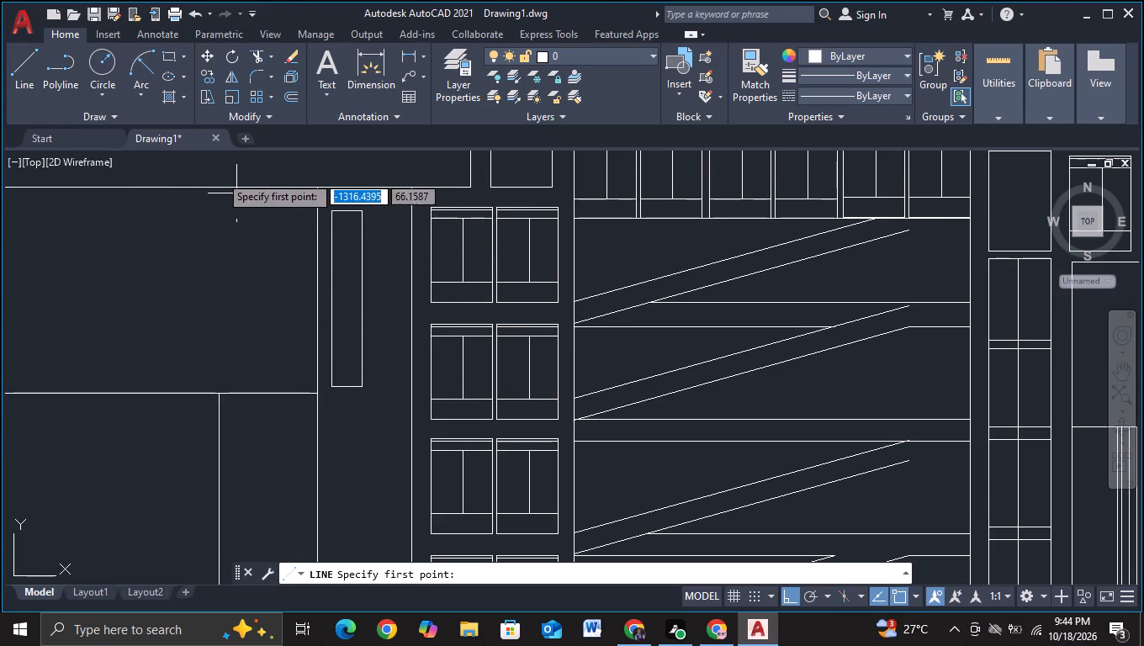
{"action": "scroll", "coordinate": [241, 179], "scroll_direction": "up", "scroll_amount": 2}
{"action": "left_click", "coordinate": [451, 315]}
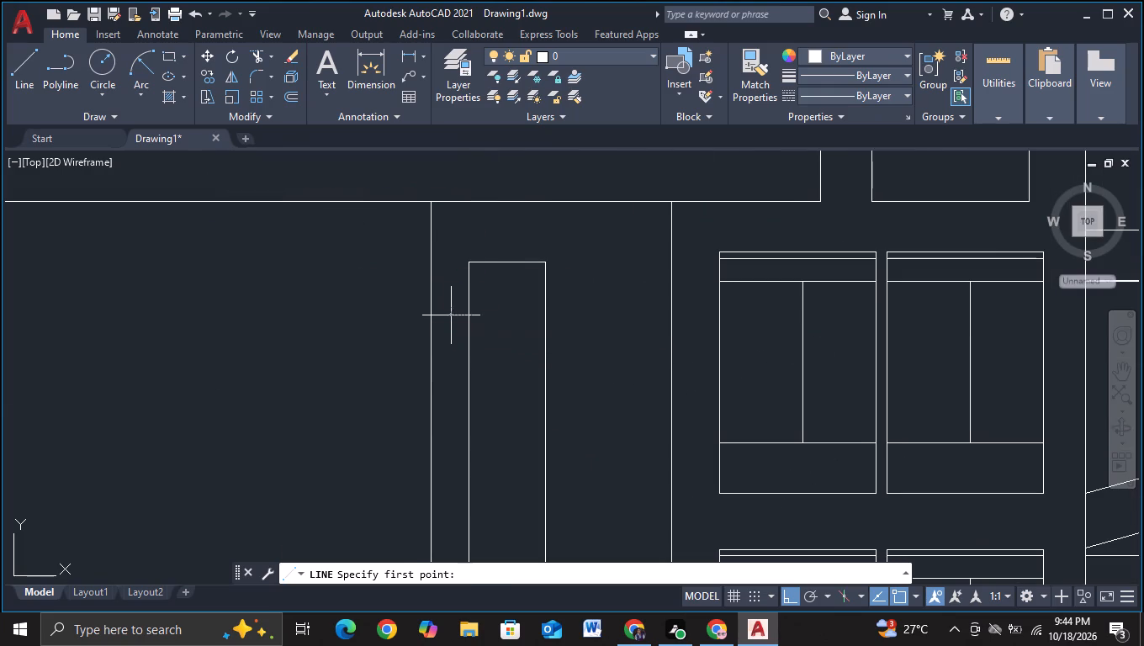
{"action": "left_click", "coordinate": [577, 315]}
{"action": "key", "text": "Escape"}
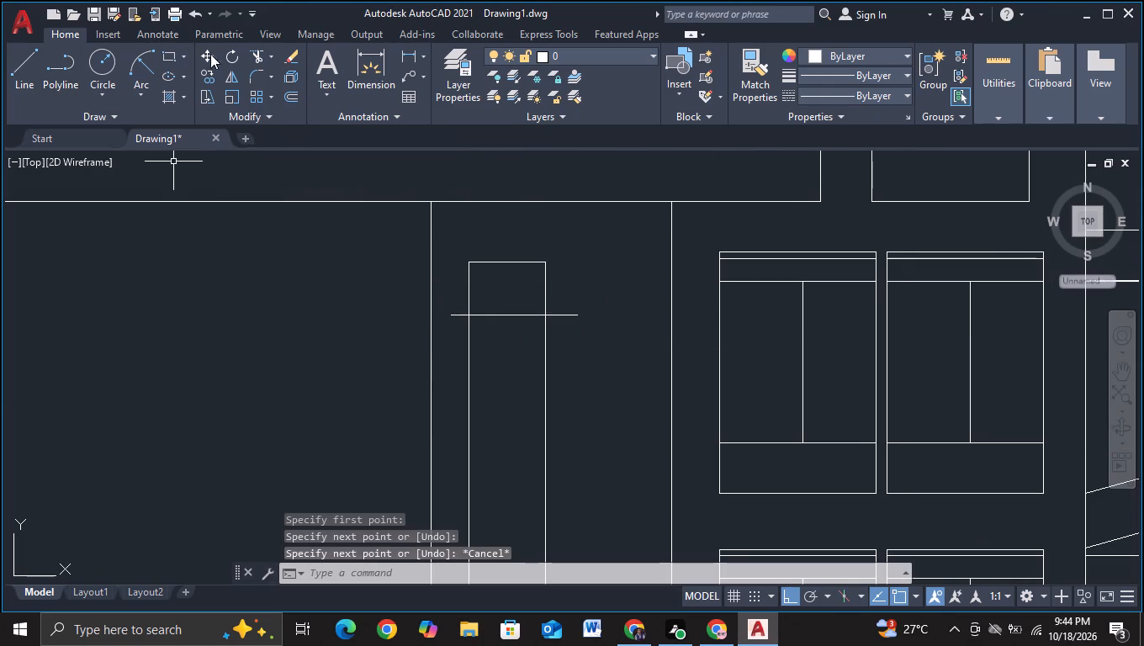
{"action": "left_click", "coordinate": [251, 51]}
{"action": "left_click", "coordinate": [451, 316]}
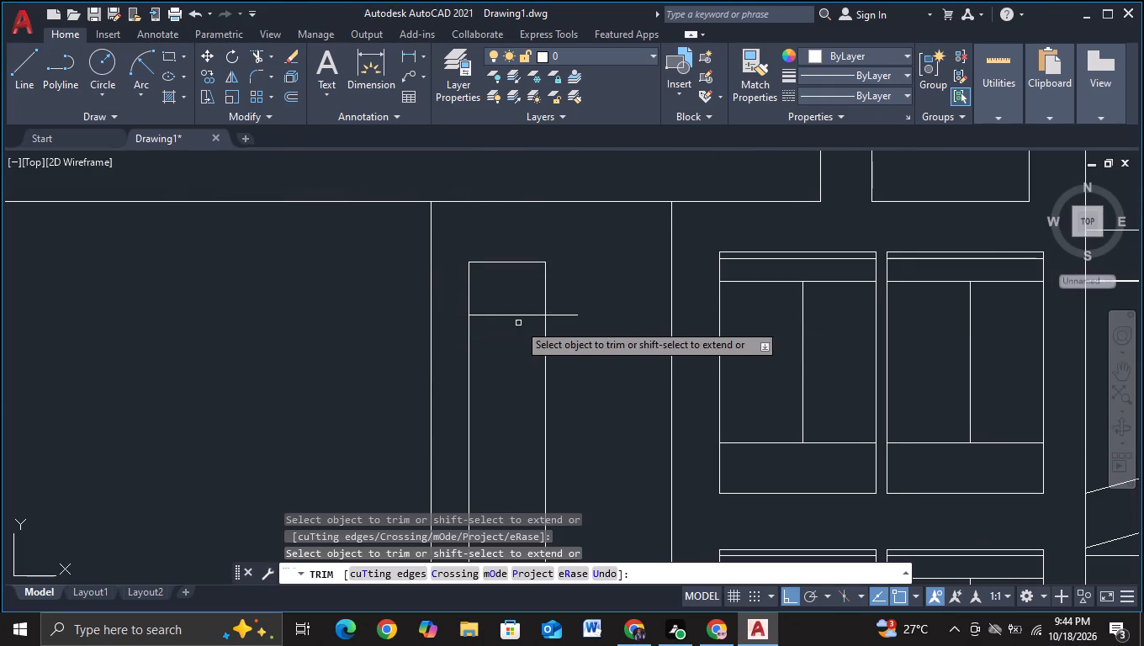
{"action": "left_click", "coordinate": [564, 314]}
{"action": "scroll", "coordinate": [545, 352], "scroll_direction": "down", "scroll_amount": 1}
{"action": "middle_click_drag", "start_coordinate": [566, 383], "coordinate": [536, 220]}
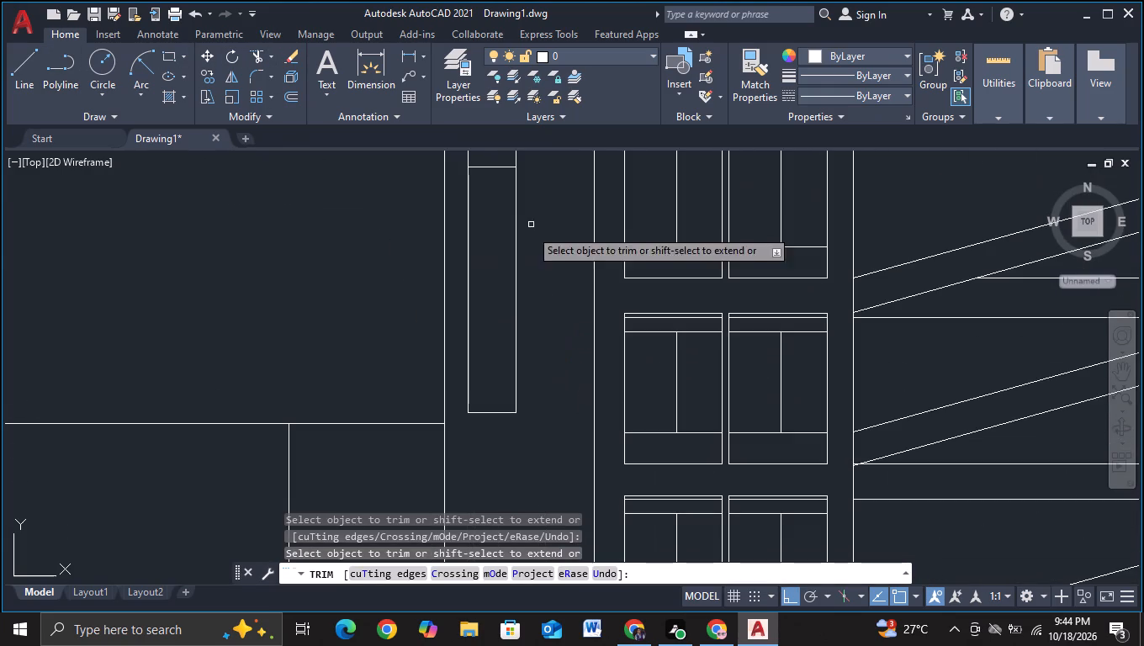
{"action": "key", "text": "Escape"}
Copy the panel's inner horizontal line about 17 units straight down, near the panel's bottom edge.
{"action": "left_click", "coordinate": [476, 168]}
{"action": "key", "text": "c"}
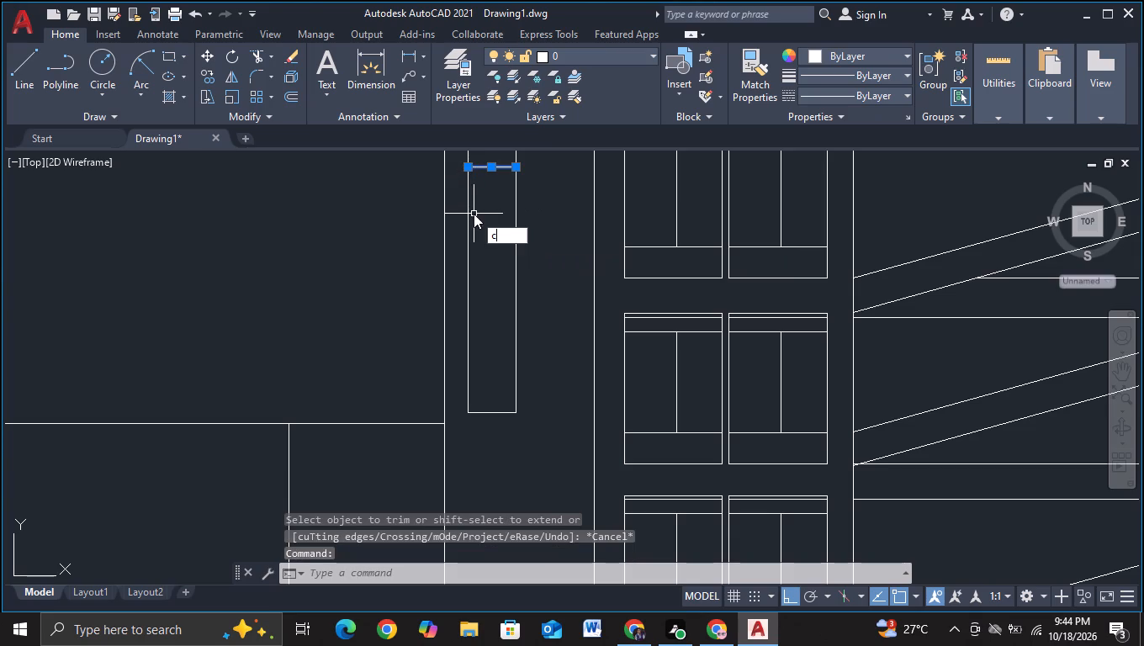
{"action": "left_click", "coordinate": [519, 261]}
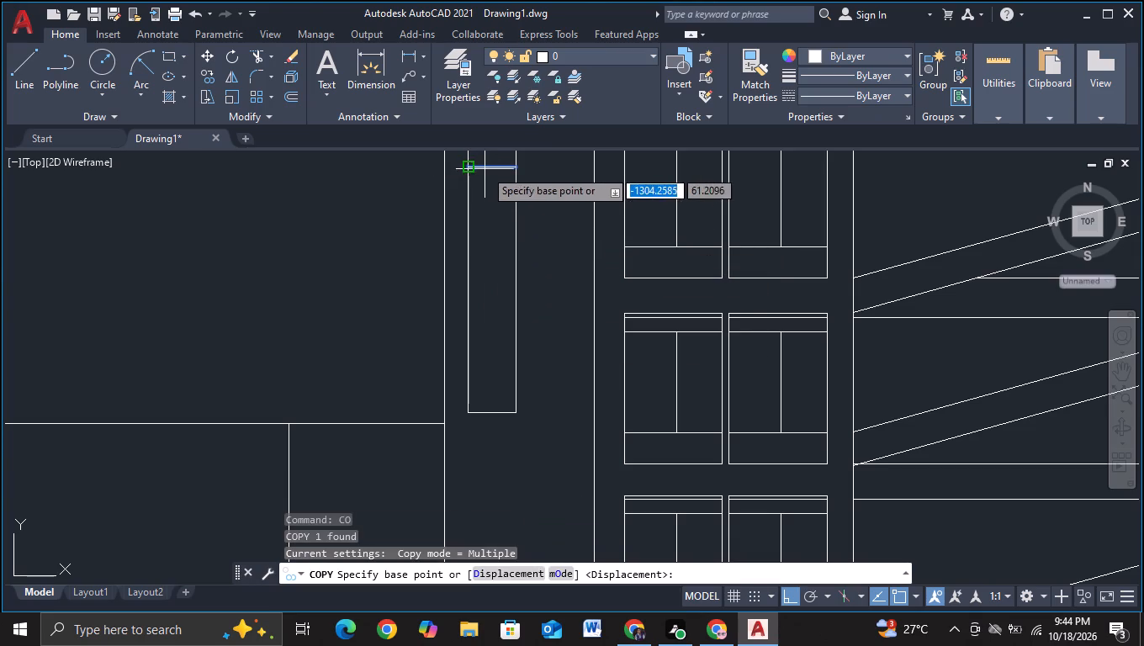
{"action": "left_click", "coordinate": [485, 169]}
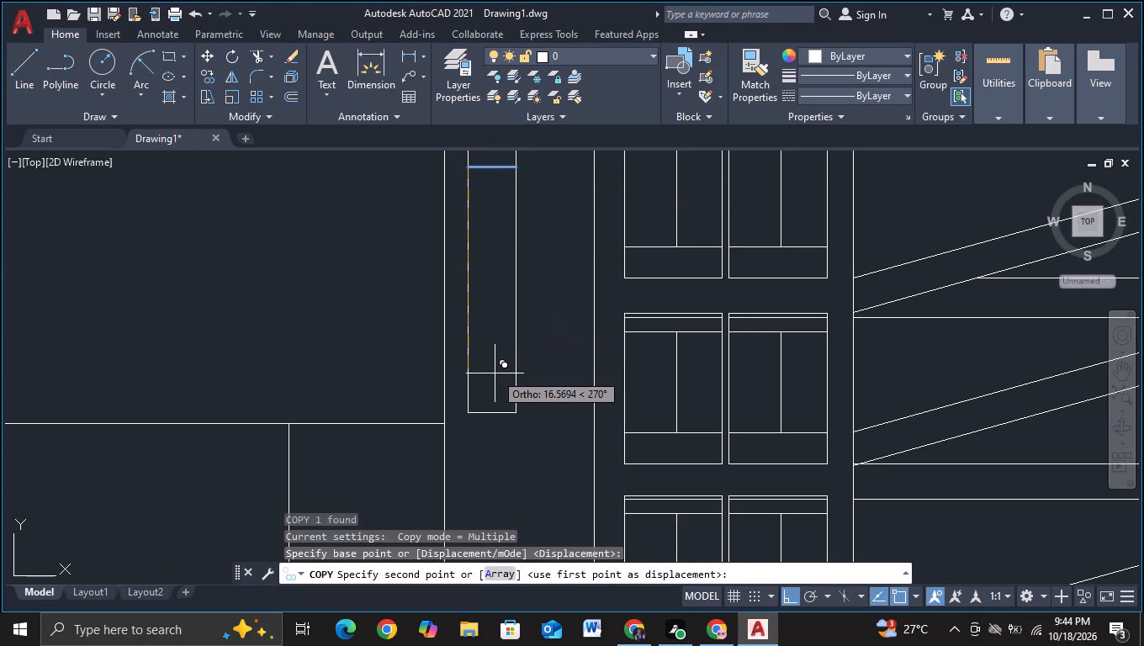
{"action": "left_click", "coordinate": [495, 382]}
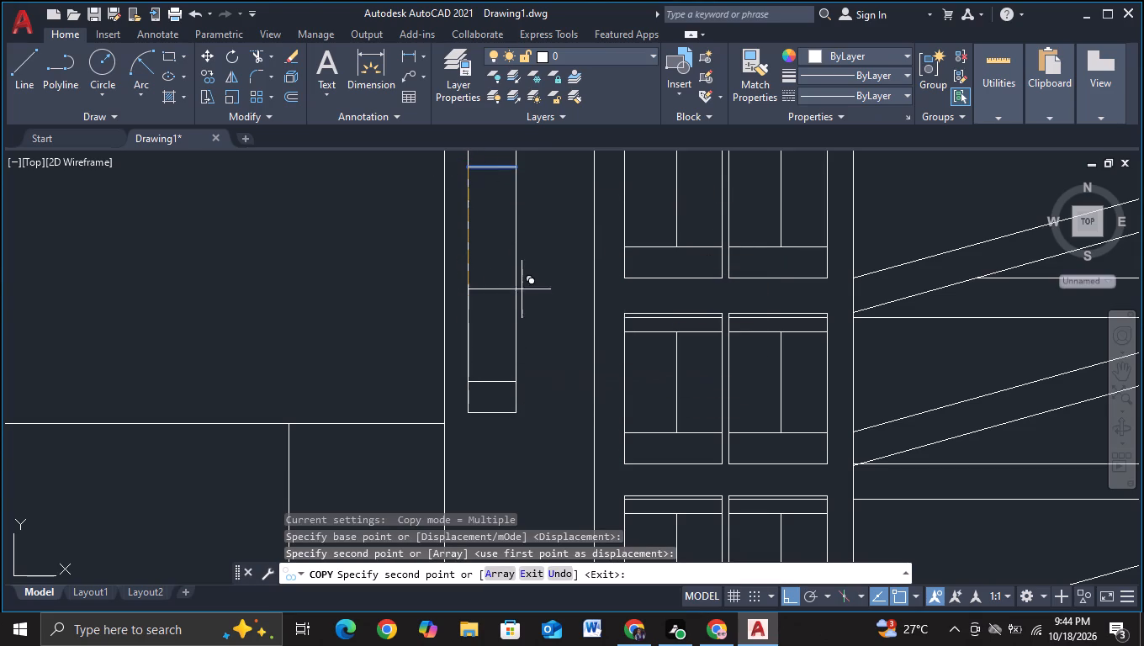
{"action": "key", "text": "Escape"}
Copy the complete narrow panel about 5.4 units to its right, and place another copy about 26 units below the original.
{"action": "scroll", "coordinate": [521, 287], "scroll_direction": "down", "scroll_amount": 2}
{"action": "middle_click_drag", "start_coordinate": [522, 302], "coordinate": [529, 273]}
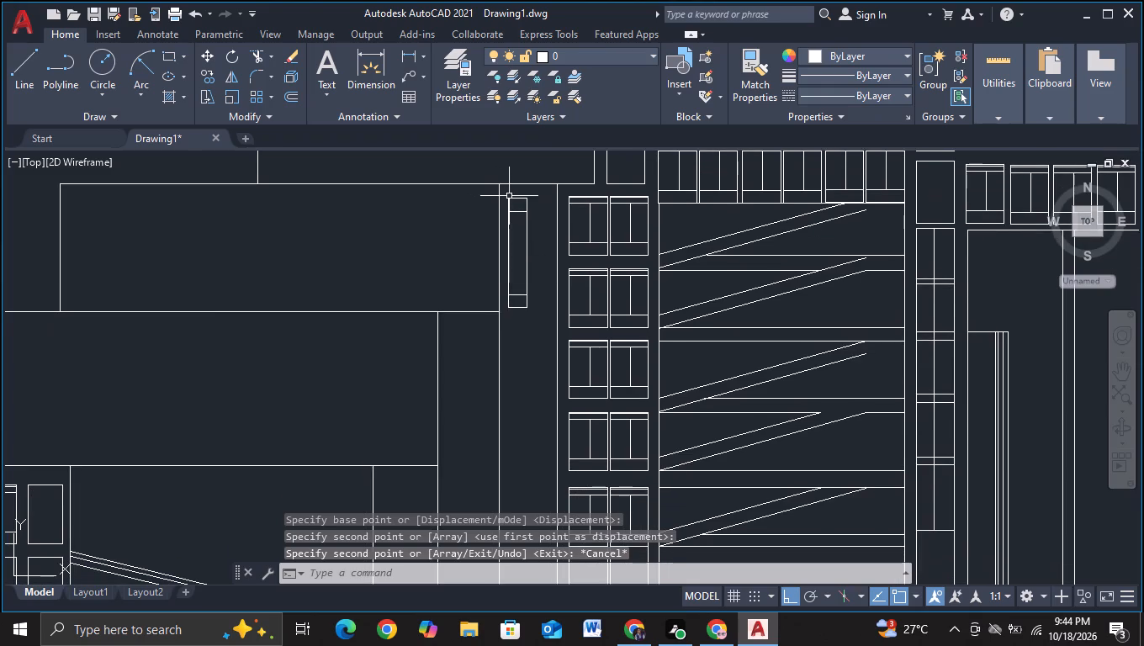
{"action": "left_click", "coordinate": [505, 193]}
{"action": "left_click", "coordinate": [537, 320]}
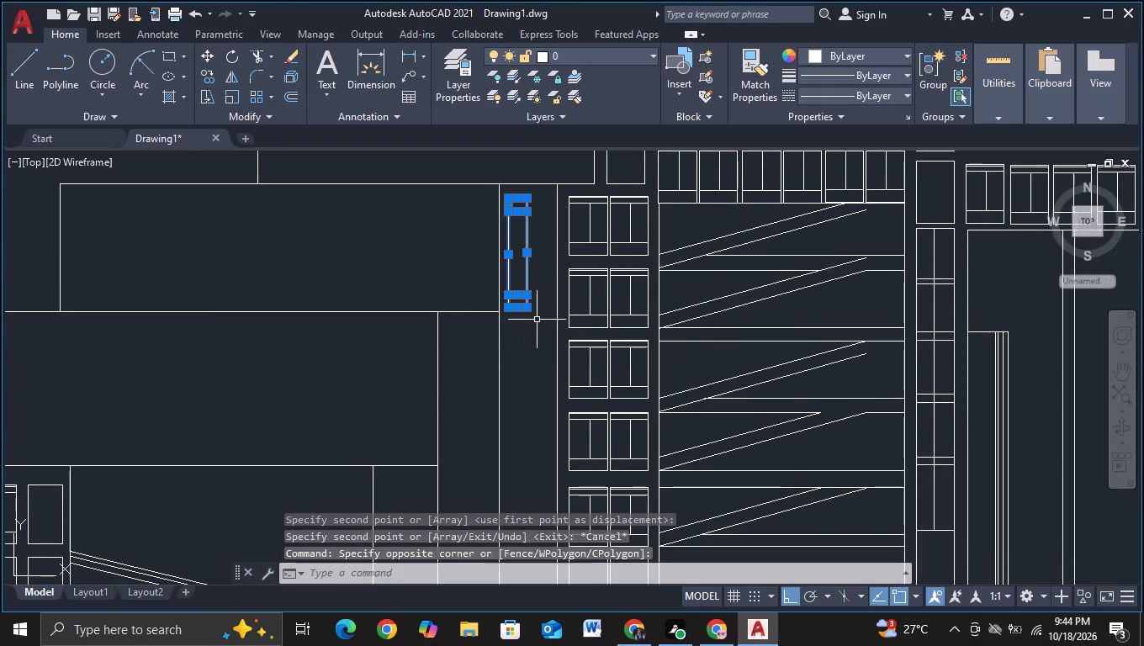
{"action": "key", "text": "c"}
{"action": "left_click", "coordinate": [555, 367]}
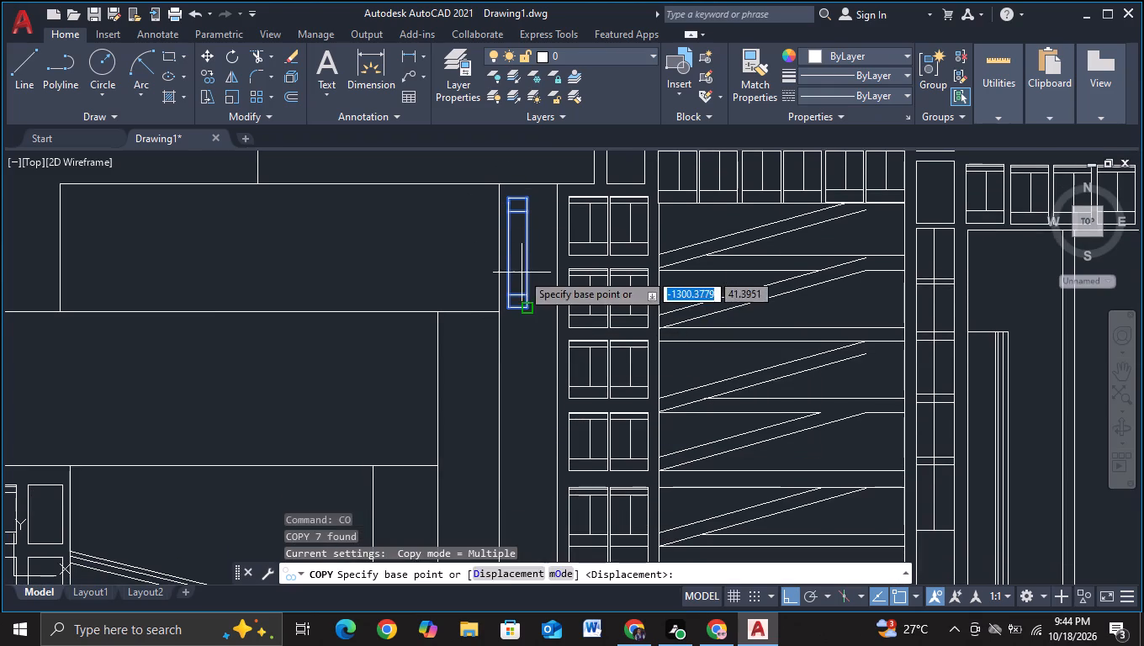
{"action": "left_click", "coordinate": [522, 273]}
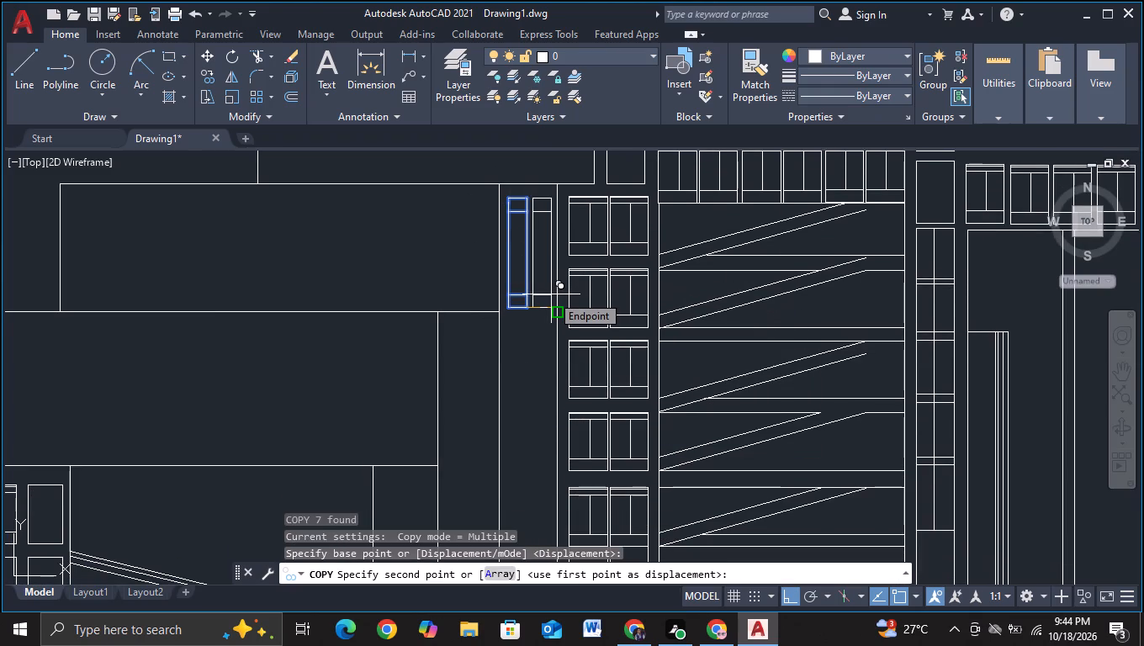
{"action": "key", "text": "F3"}
{"action": "scroll", "coordinate": [551, 294], "scroll_direction": "up", "scroll_amount": 1}
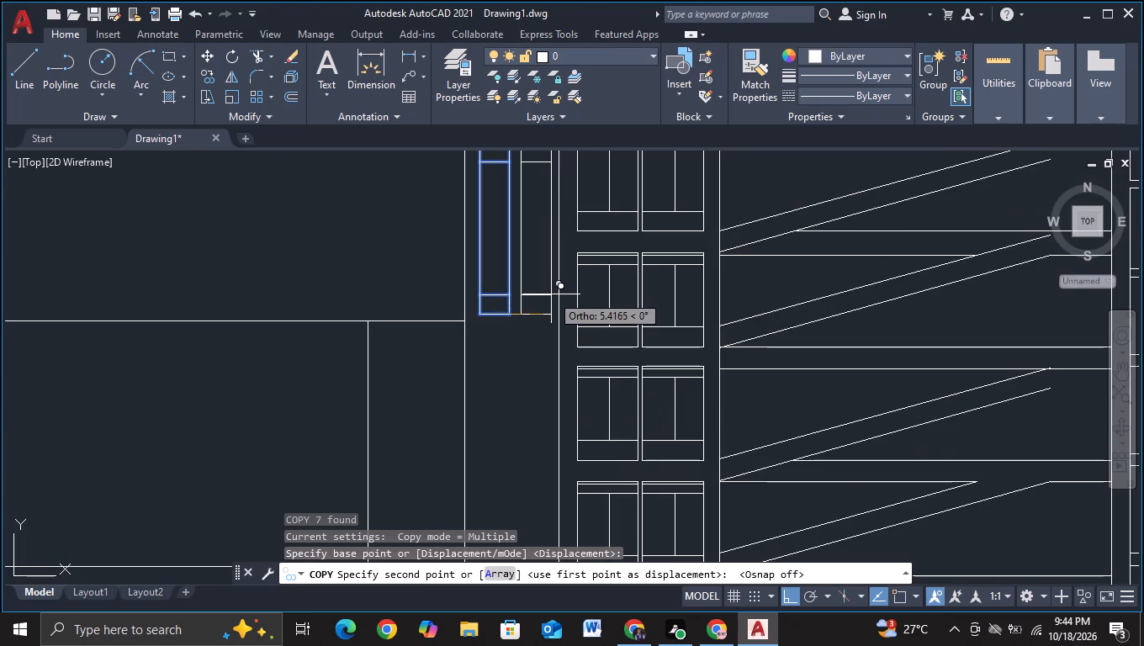
{"action": "left_click", "coordinate": [551, 294]}
{"action": "scroll", "coordinate": [551, 294], "scroll_direction": "down", "scroll_amount": 1}
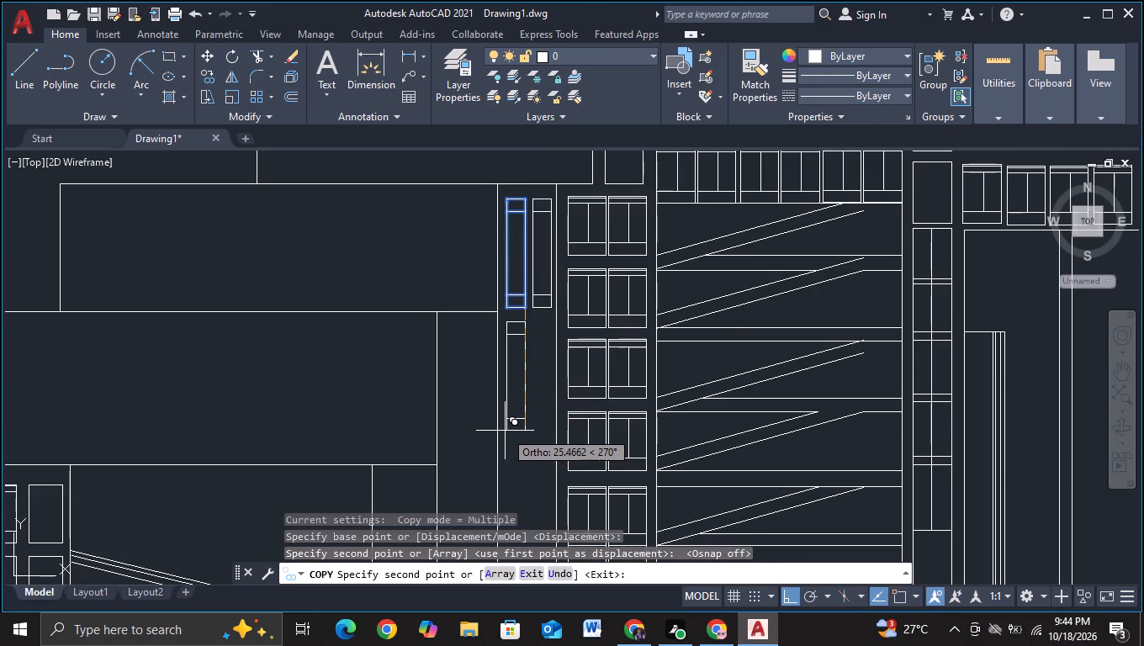
{"action": "left_click", "coordinate": [505, 431]}
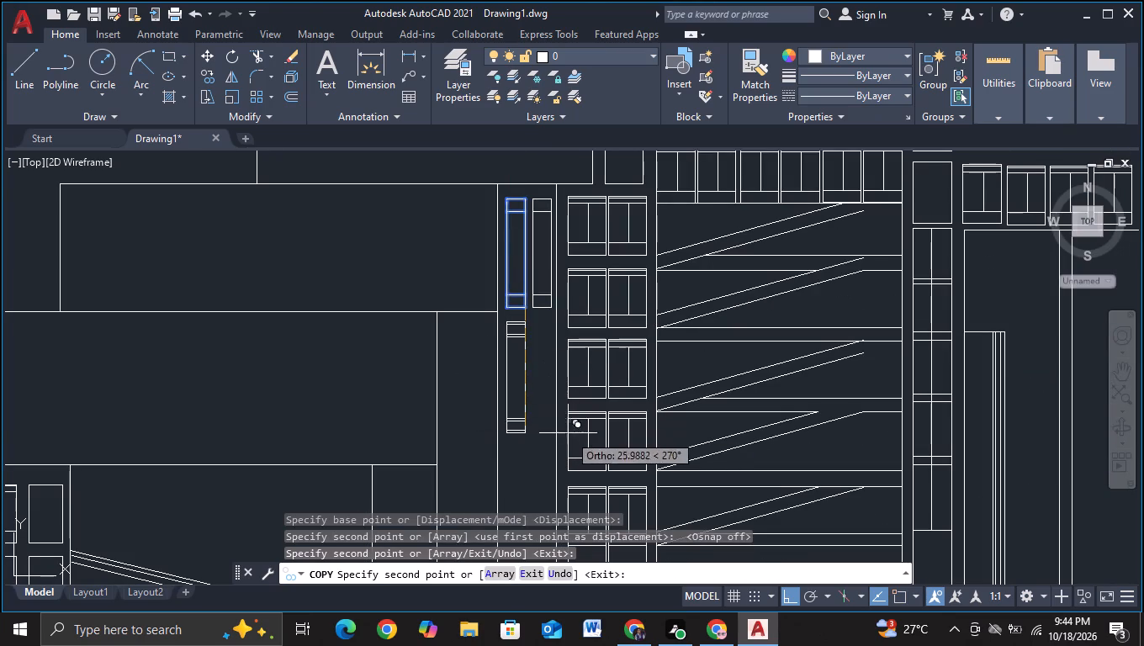
{"action": "key", "text": "Escape"}
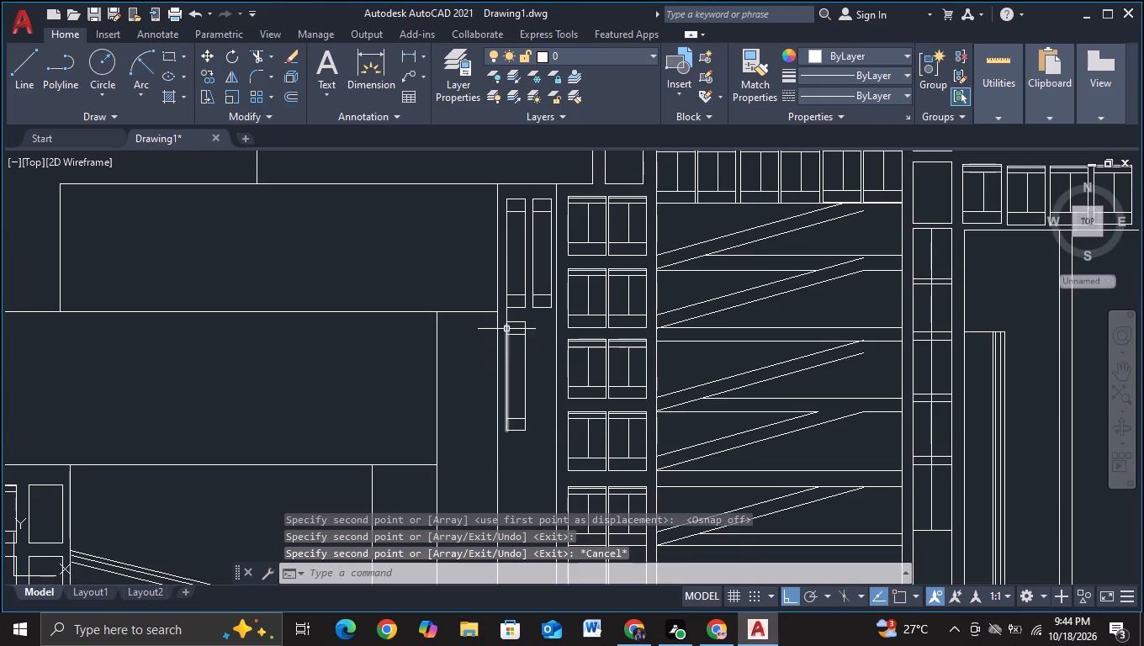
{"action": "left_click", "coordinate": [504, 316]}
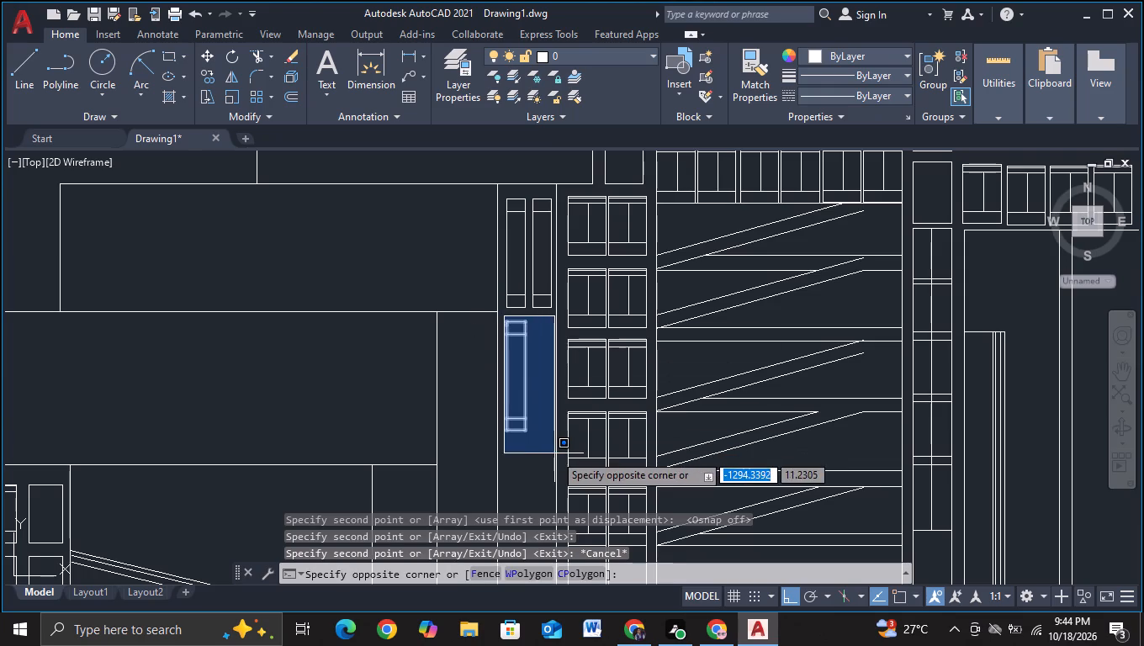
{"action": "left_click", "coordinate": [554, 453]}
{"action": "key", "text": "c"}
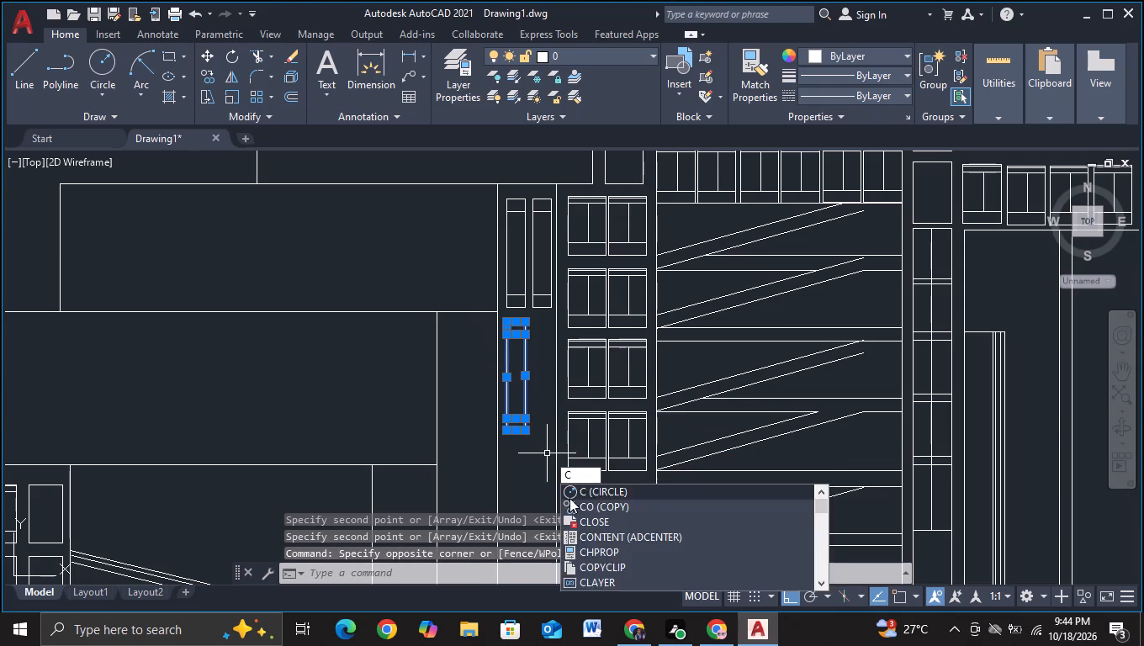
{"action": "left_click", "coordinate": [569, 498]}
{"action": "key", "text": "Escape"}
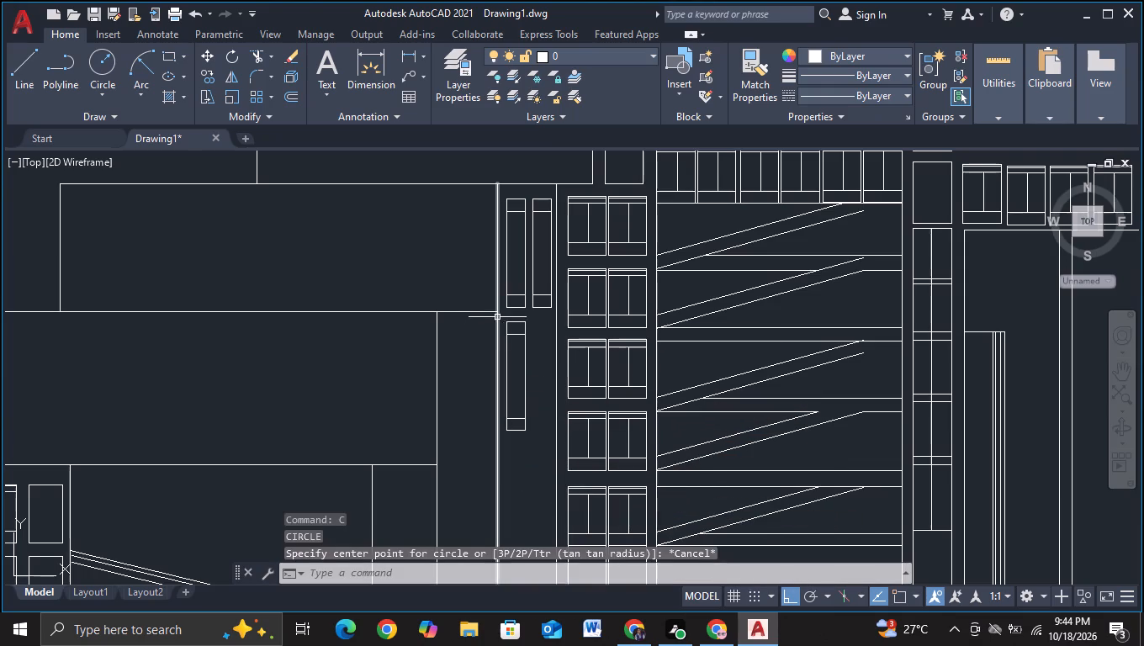
Copy the lower narrow panel about 24 units straight down, placing a third panel in the same column above the stairs.
{"action": "left_click", "coordinate": [502, 318]}
{"action": "left_click", "coordinate": [530, 453]}
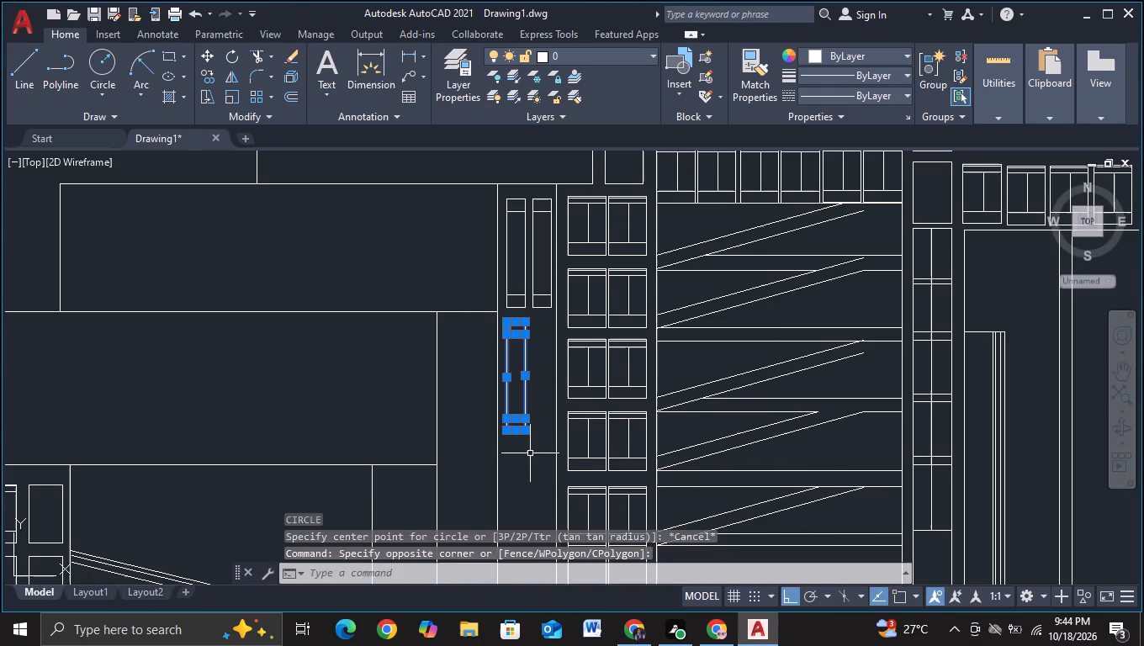
{"action": "key", "text": "c"}
{"action": "left_click", "coordinate": [556, 502]}
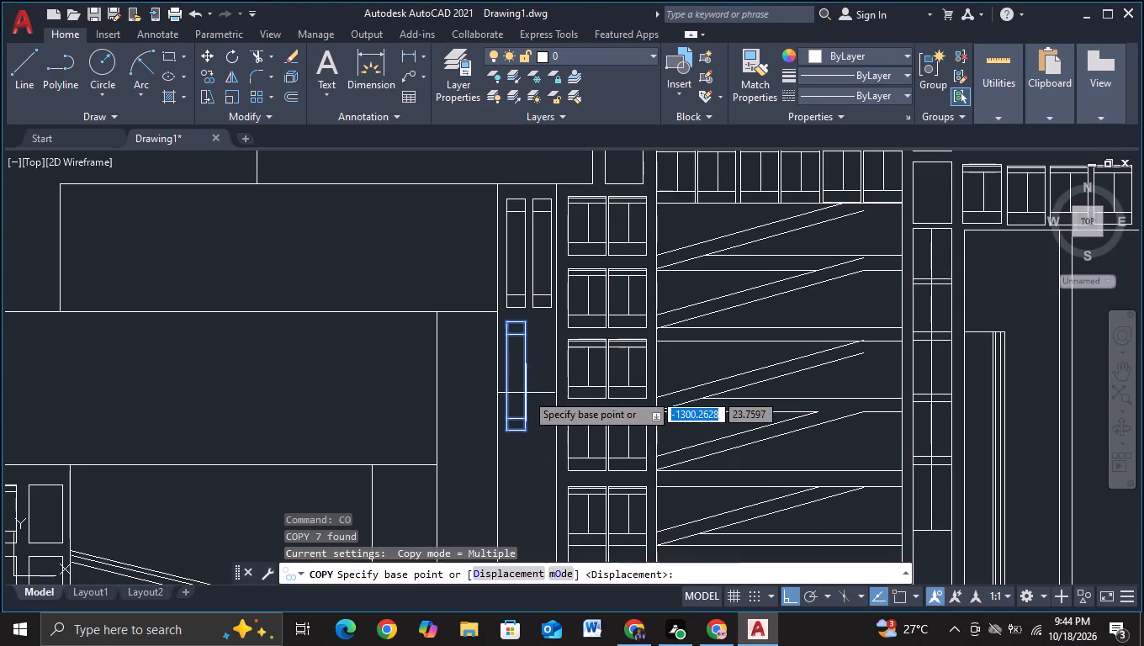
{"action": "left_click", "coordinate": [516, 388]}
{"action": "middle_click_drag", "start_coordinate": [511, 470], "coordinate": [517, 320]}
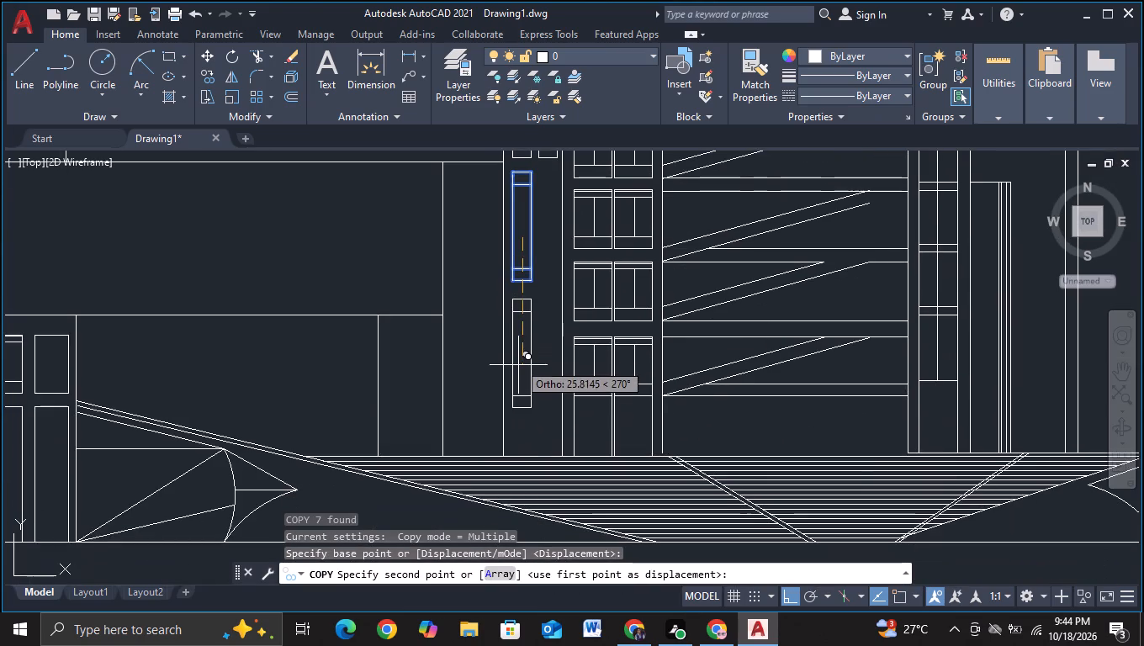
{"action": "left_click", "coordinate": [518, 357]}
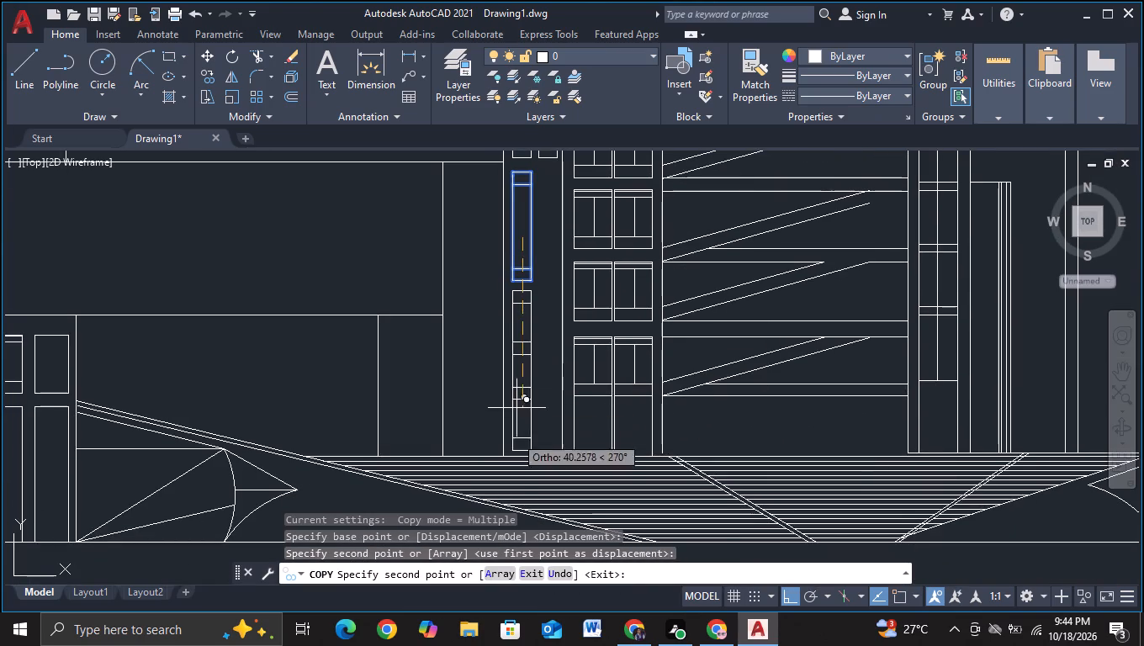
{"action": "middle_click_drag", "start_coordinate": [516, 450], "coordinate": [520, 417]}
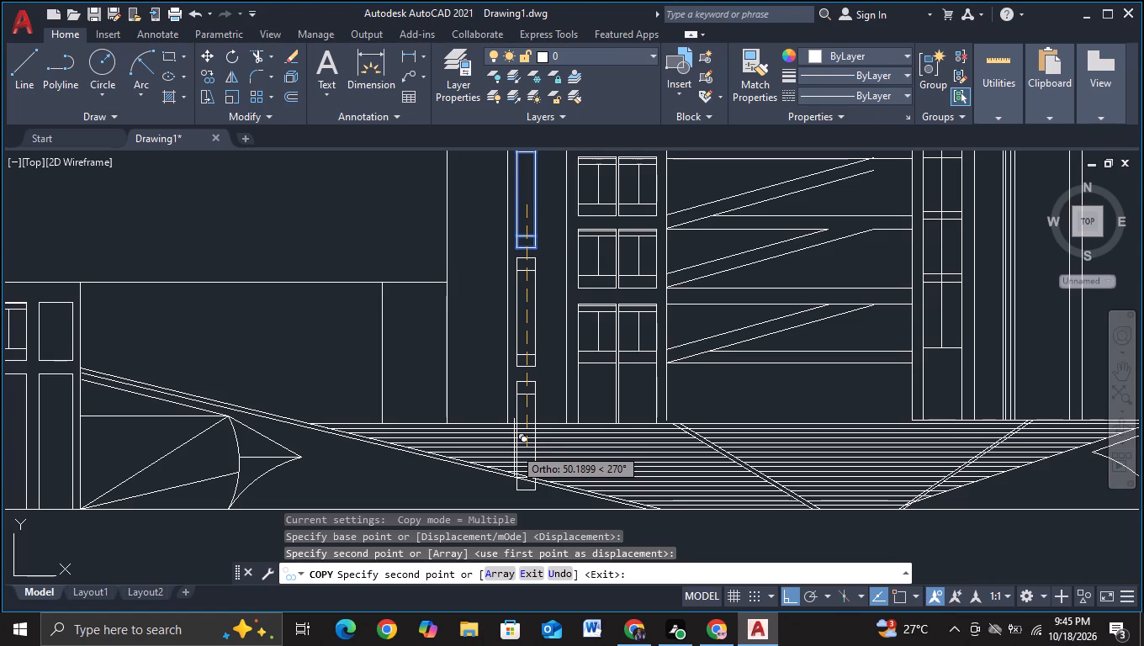
{"action": "key", "text": "Escape"}
Copy the middle narrow panel of the column about 5.6 units to its right.
{"action": "middle_click_drag", "start_coordinate": [533, 399], "coordinate": [541, 466]}
{"action": "scroll", "coordinate": [547, 379], "scroll_direction": "down", "scroll_amount": 1}
{"action": "scroll", "coordinate": [532, 331], "scroll_direction": "up", "scroll_amount": 1}
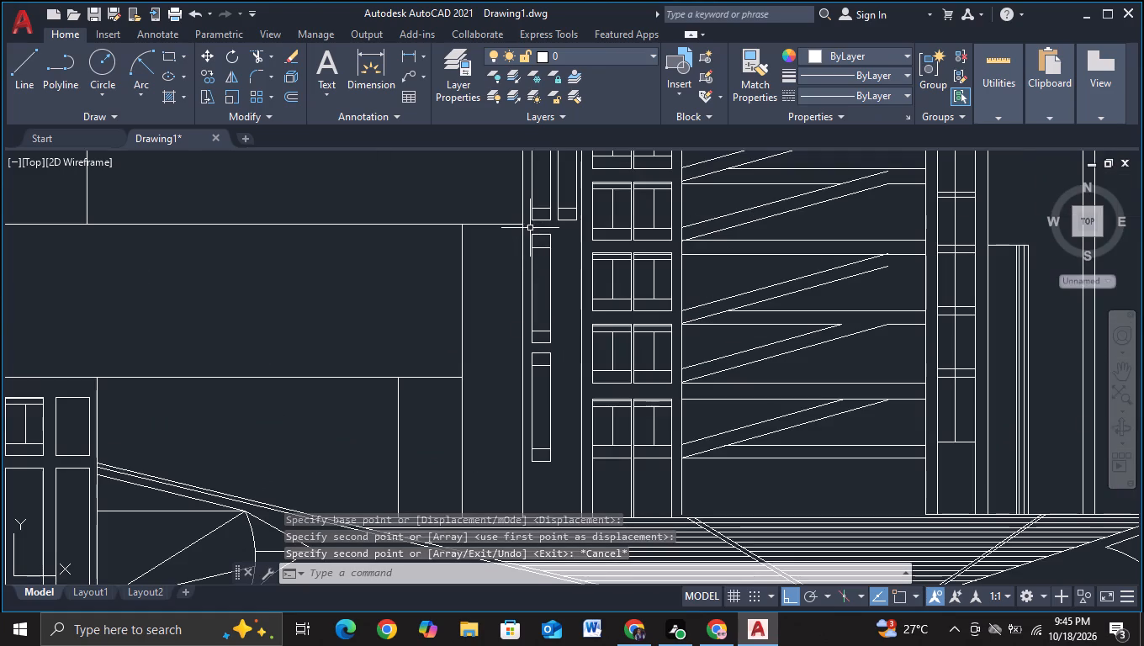
{"action": "left_click", "coordinate": [528, 226]}
{"action": "left_click", "coordinate": [570, 351]}
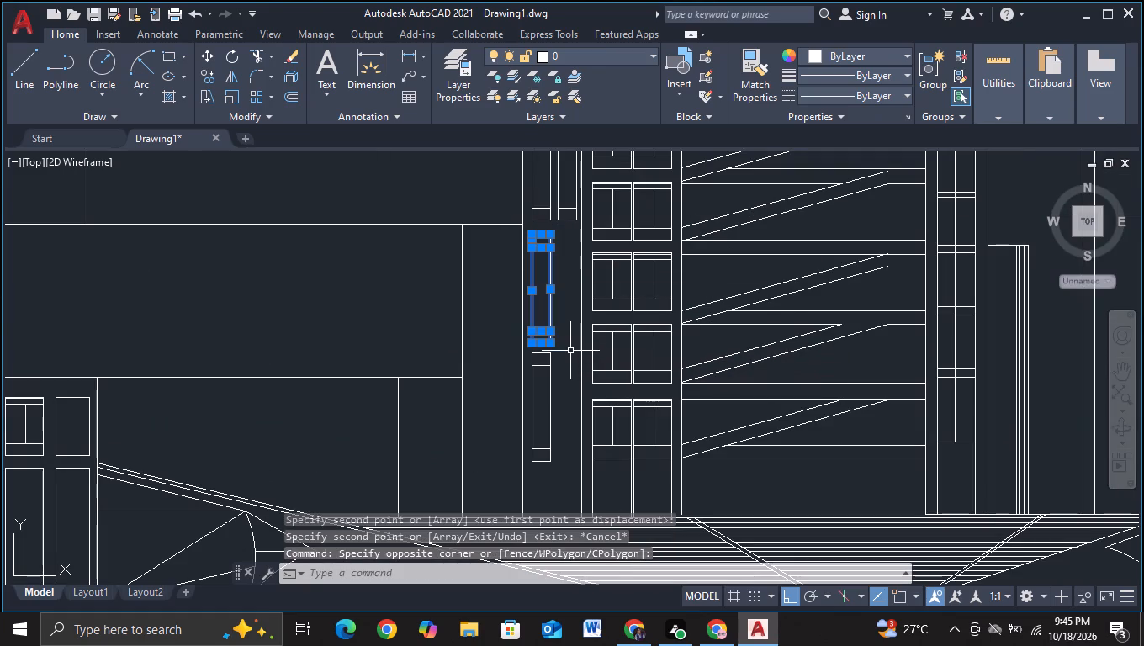
{"action": "key", "text": "c"}
{"action": "left_click", "coordinate": [608, 400]}
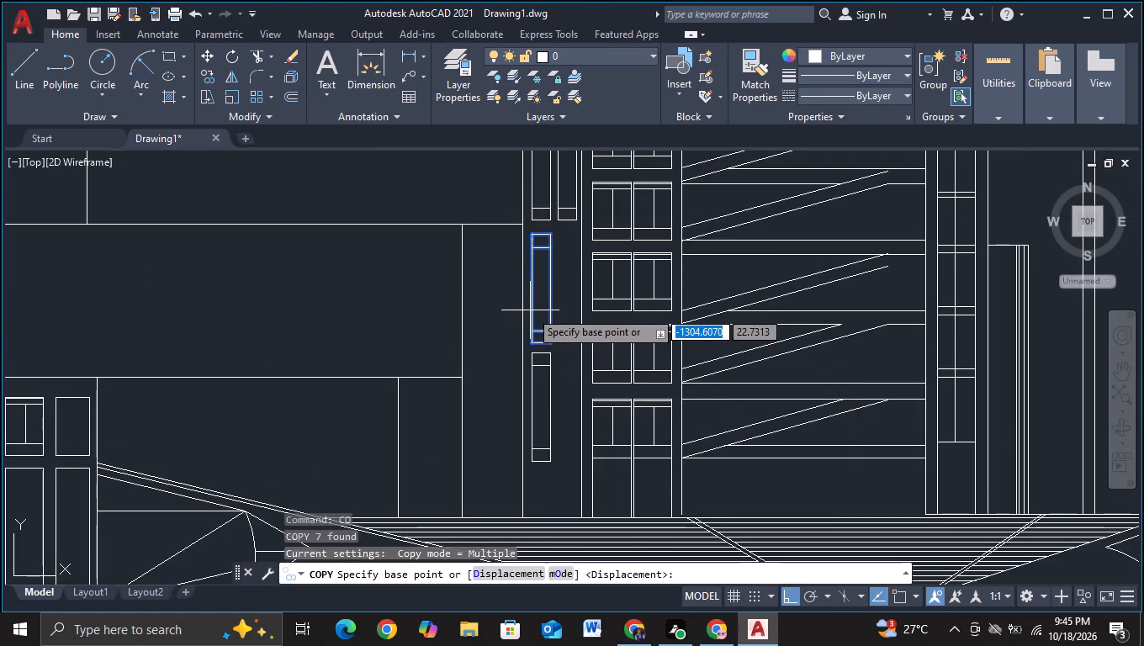
{"action": "left_click", "coordinate": [539, 305]}
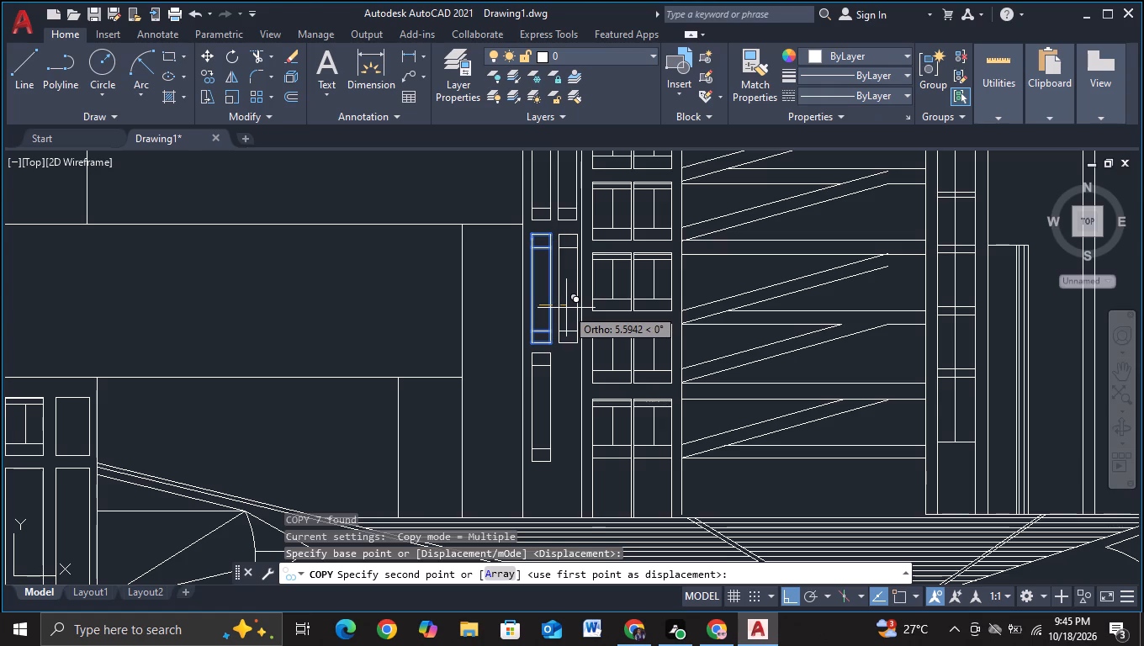
{"action": "left_click", "coordinate": [566, 308]}
{"action": "key", "text": "Escape"}
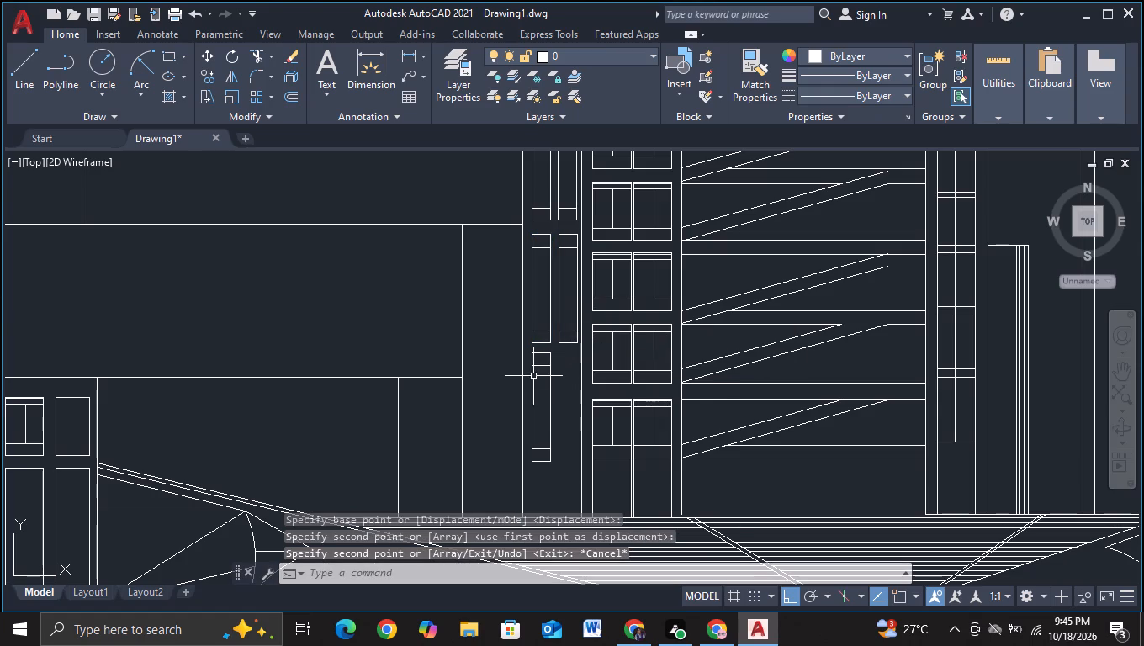
Copy the lowest narrow panel above the stairs about 5.8 units to its right.
{"action": "left_click", "coordinate": [526, 350]}
{"action": "left_click", "coordinate": [564, 471]}
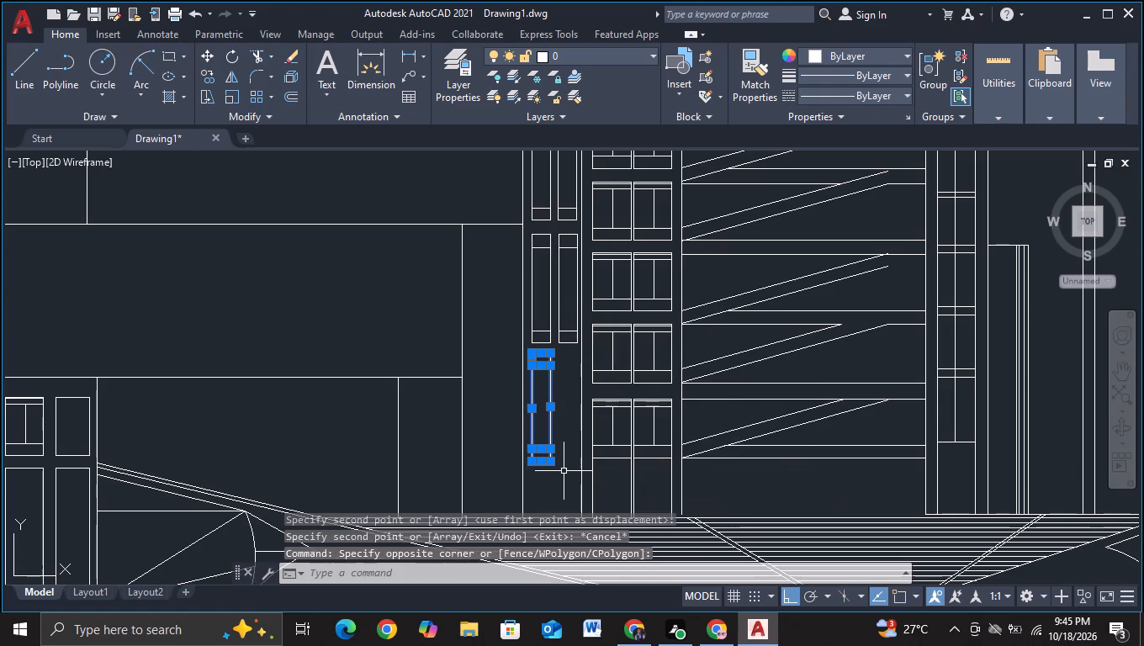
{"action": "key", "text": "c"}
{"action": "left_click", "coordinate": [608, 519]}
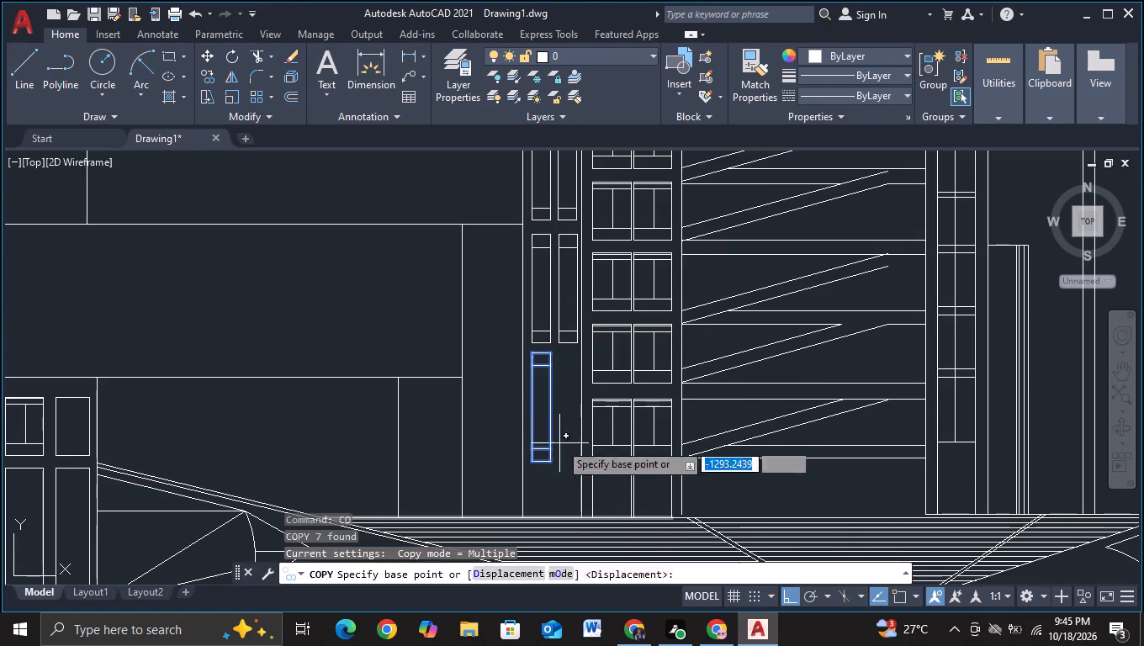
{"action": "left_click", "coordinate": [547, 414]}
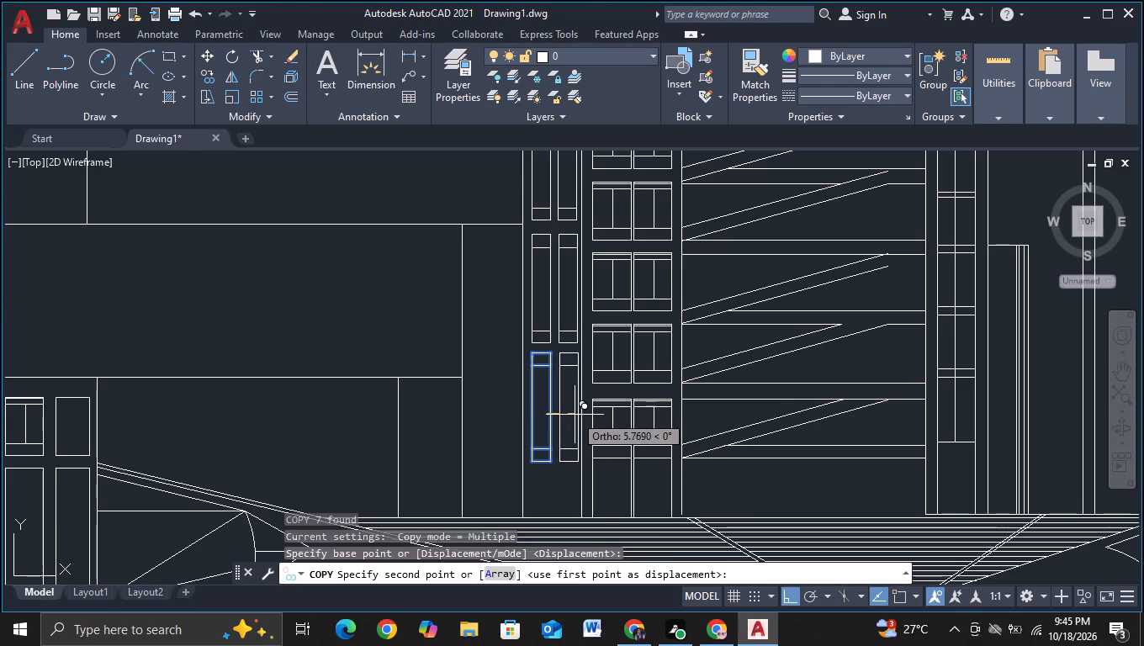
{"action": "left_click", "coordinate": [575, 415]}
{"action": "key", "text": "Escape"}
Copy the lower four narrow panels straight left twice, into the adjacent strip and about 26 units from the originals.
{"action": "scroll", "coordinate": [543, 409], "scroll_direction": "down", "scroll_amount": 2}
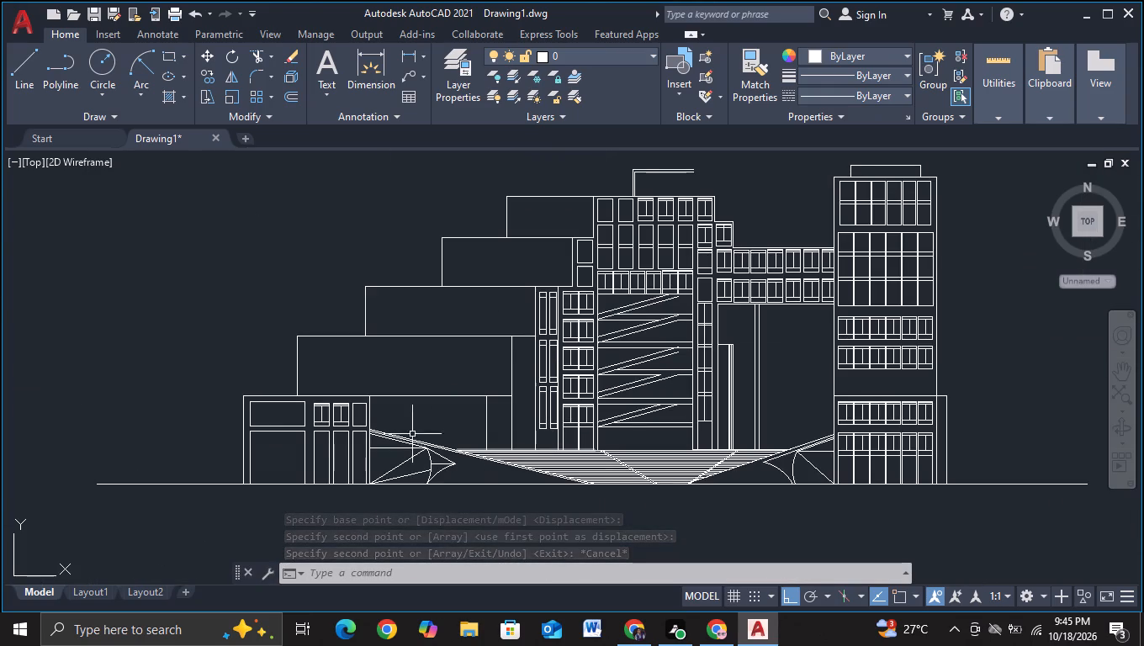
{"action": "scroll", "coordinate": [477, 414], "scroll_direction": "up", "scroll_amount": 1}
{"action": "scroll", "coordinate": [548, 368], "scroll_direction": "up", "scroll_amount": 1}
{"action": "middle_click_drag", "start_coordinate": [548, 368], "coordinate": [547, 413]}
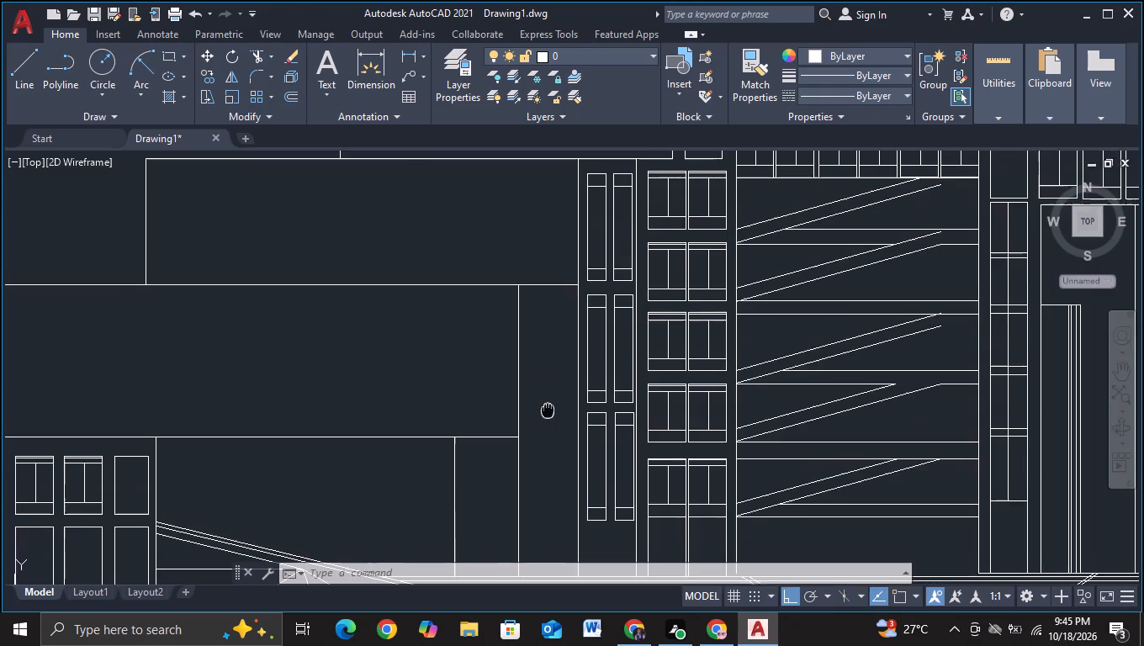
{"action": "middle_click_drag", "start_coordinate": [547, 413], "coordinate": [546, 415]}
{"action": "left_click", "coordinate": [580, 291]}
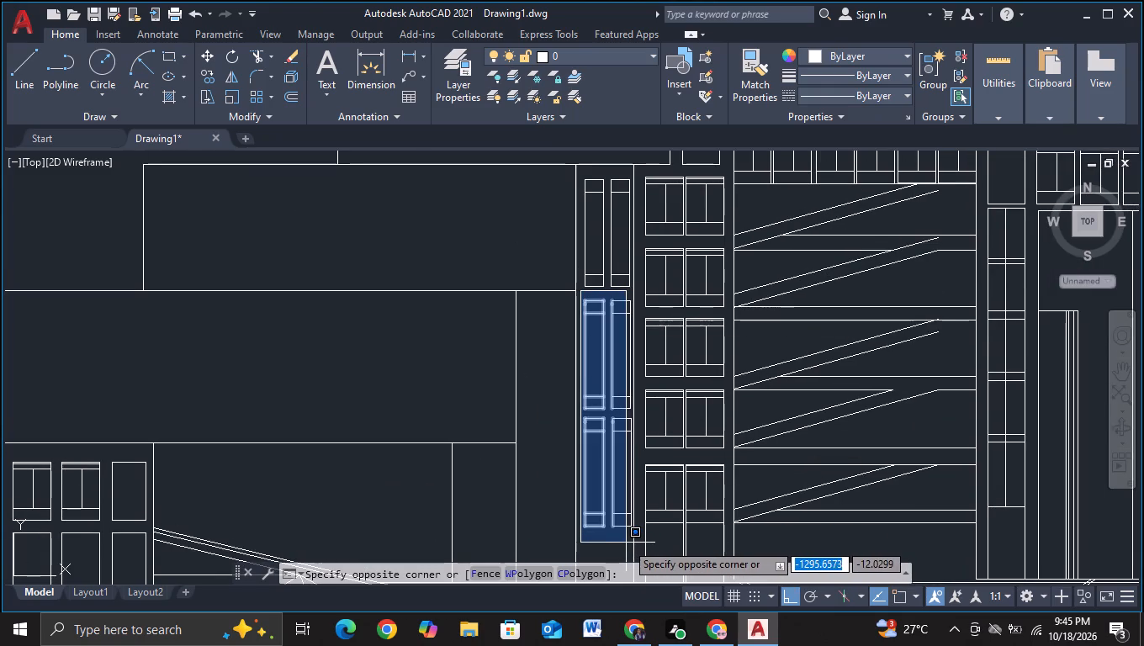
{"action": "left_click", "coordinate": [633, 543]}
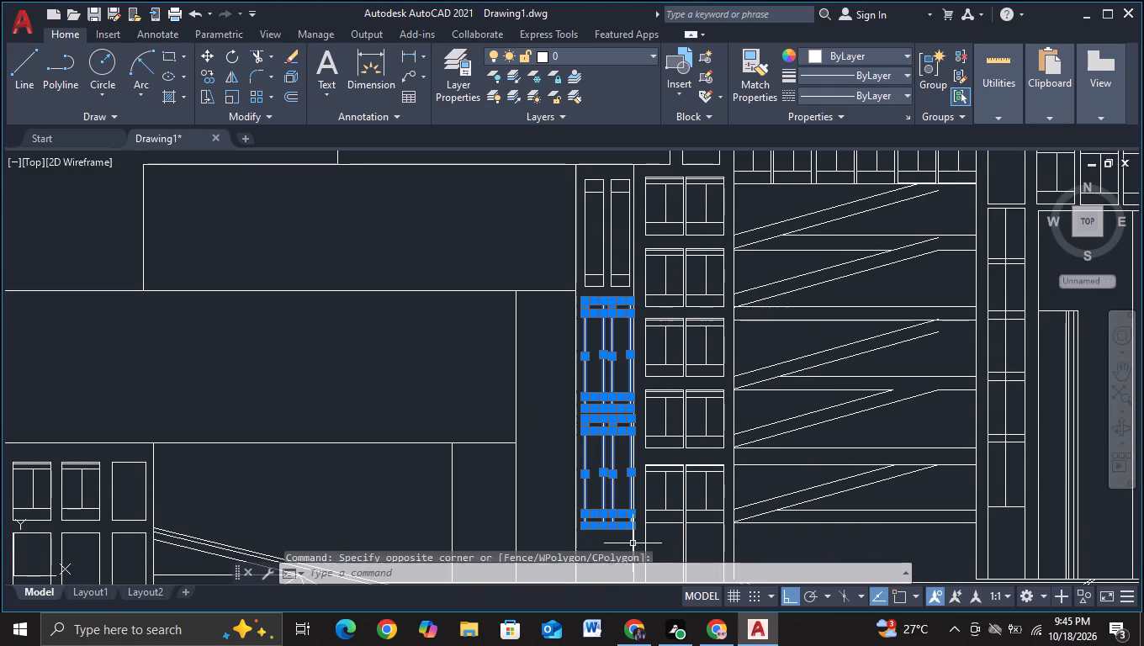
{"action": "scroll", "coordinate": [614, 551], "scroll_direction": "up", "scroll_amount": 1}
{"action": "middle_click_drag", "start_coordinate": [608, 532], "coordinate": [603, 421]}
{"action": "key", "text": "c"}
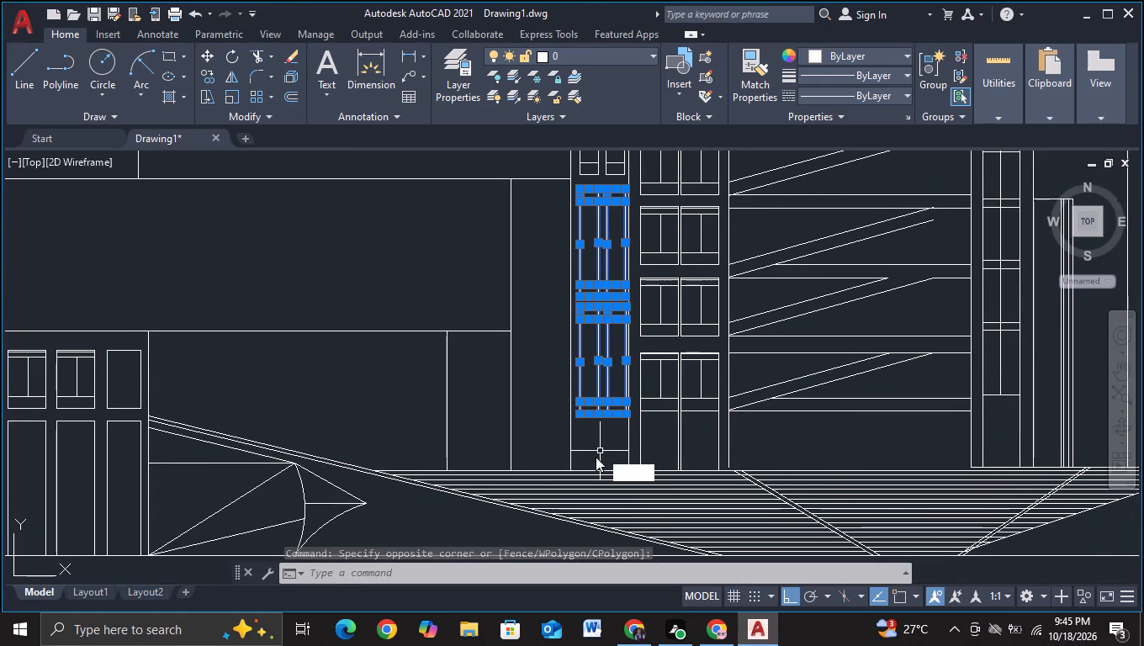
{"action": "left_click", "coordinate": [654, 500]}
{"action": "left_click", "coordinate": [609, 377]}
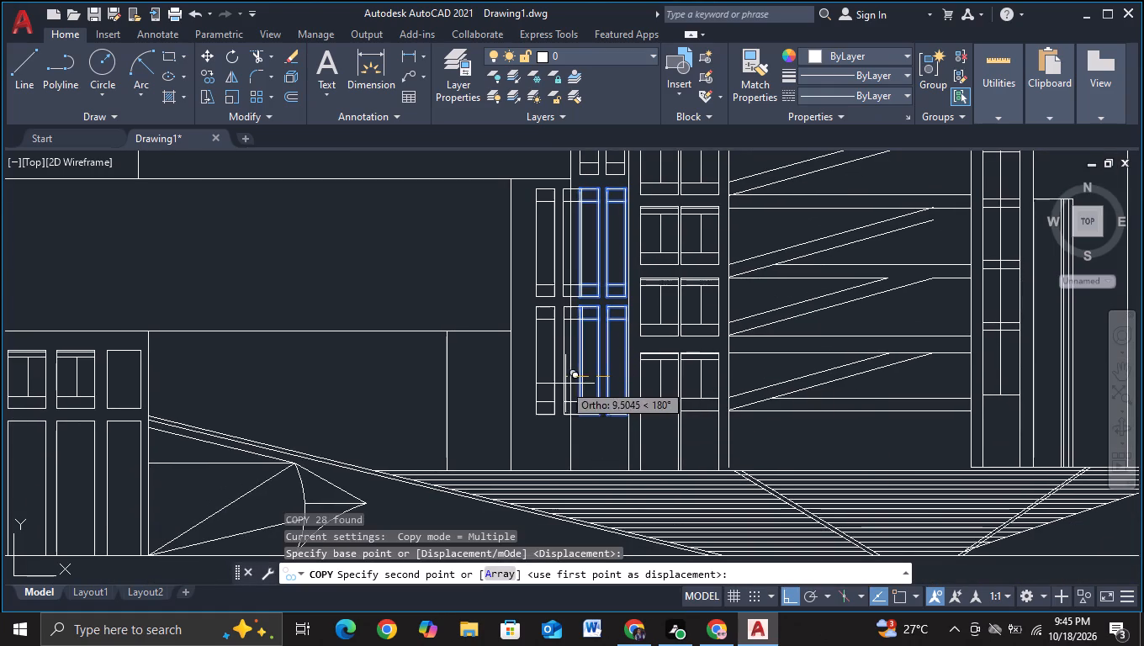
{"action": "left_click", "coordinate": [548, 385]}
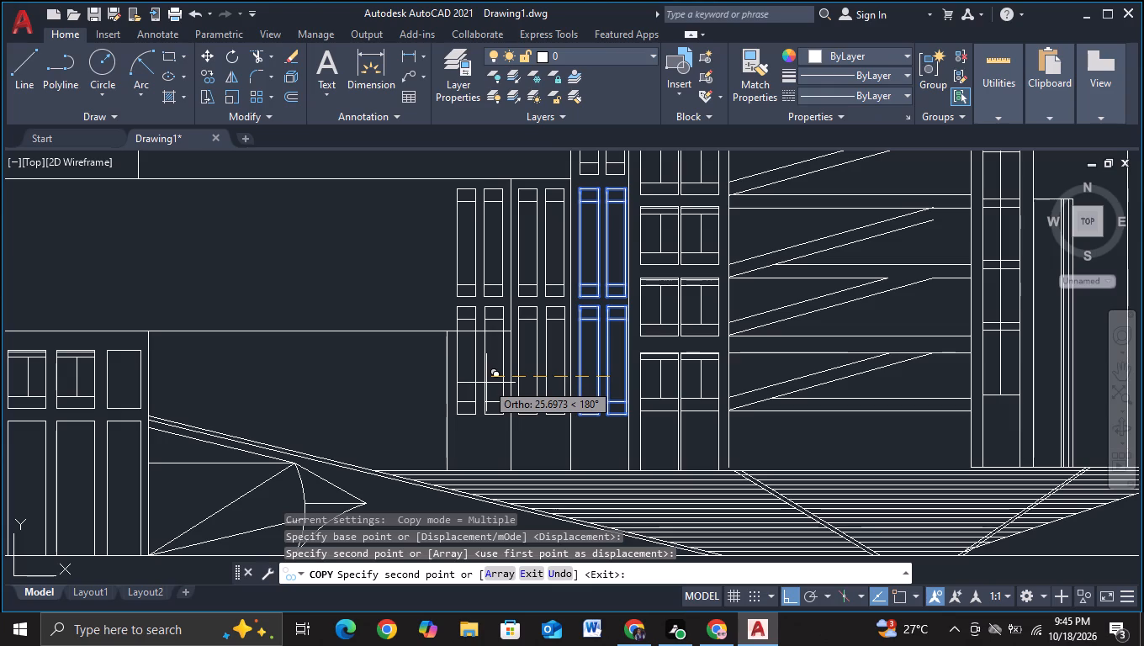
{"action": "left_click", "coordinate": [486, 383]}
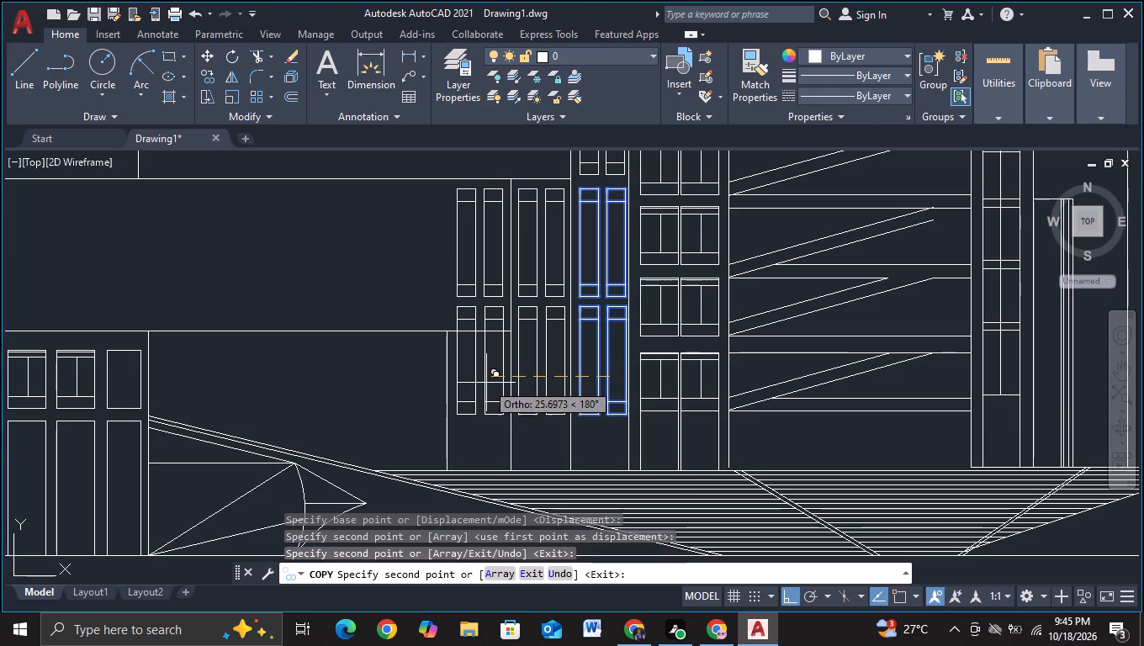
{"action": "key", "text": "Escape"}
Delete the upper panel pair and the lower pair's top horizontal lines in the leftmost copied set.
{"action": "left_click", "coordinate": [435, 188]}
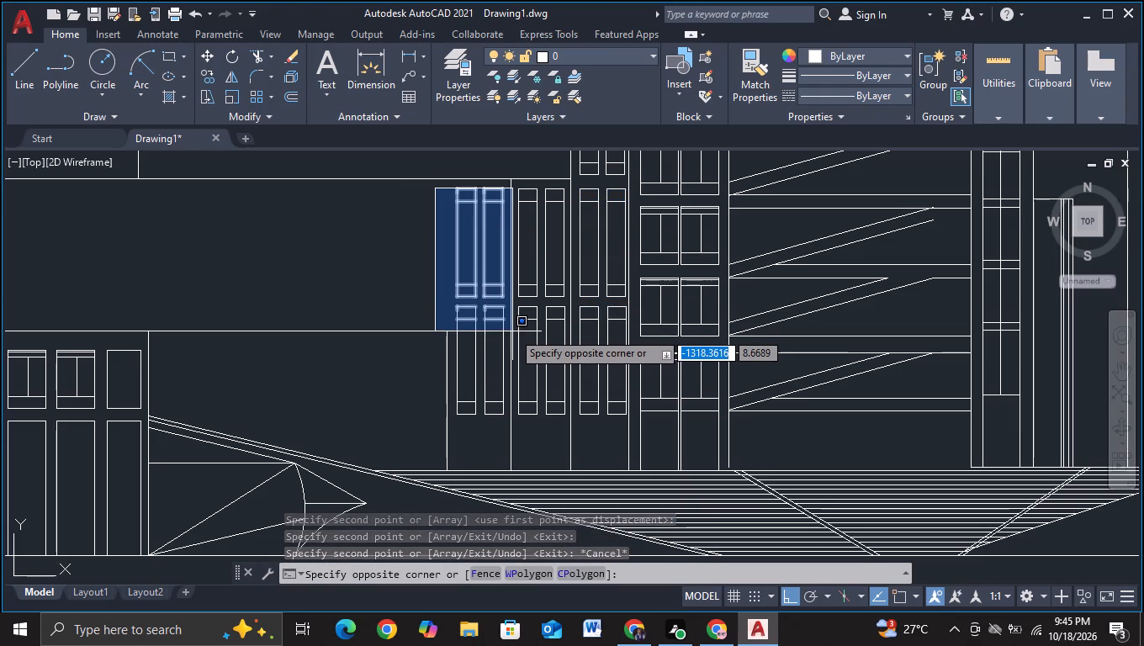
{"action": "left_click", "coordinate": [505, 331]}
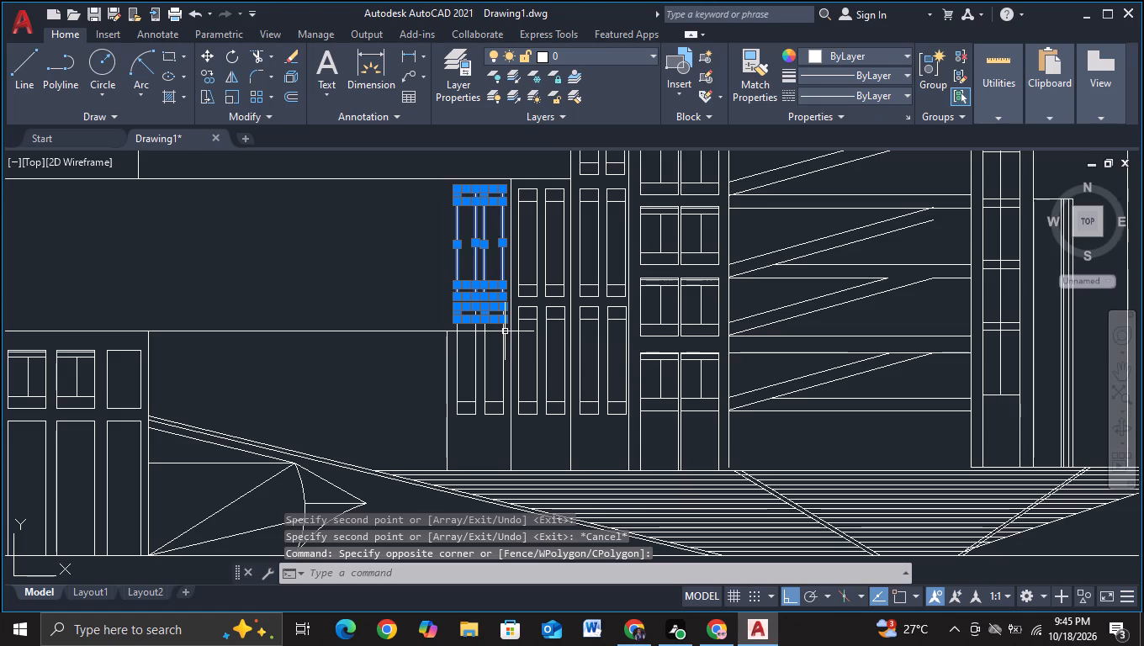
{"action": "key", "text": "Delete"}
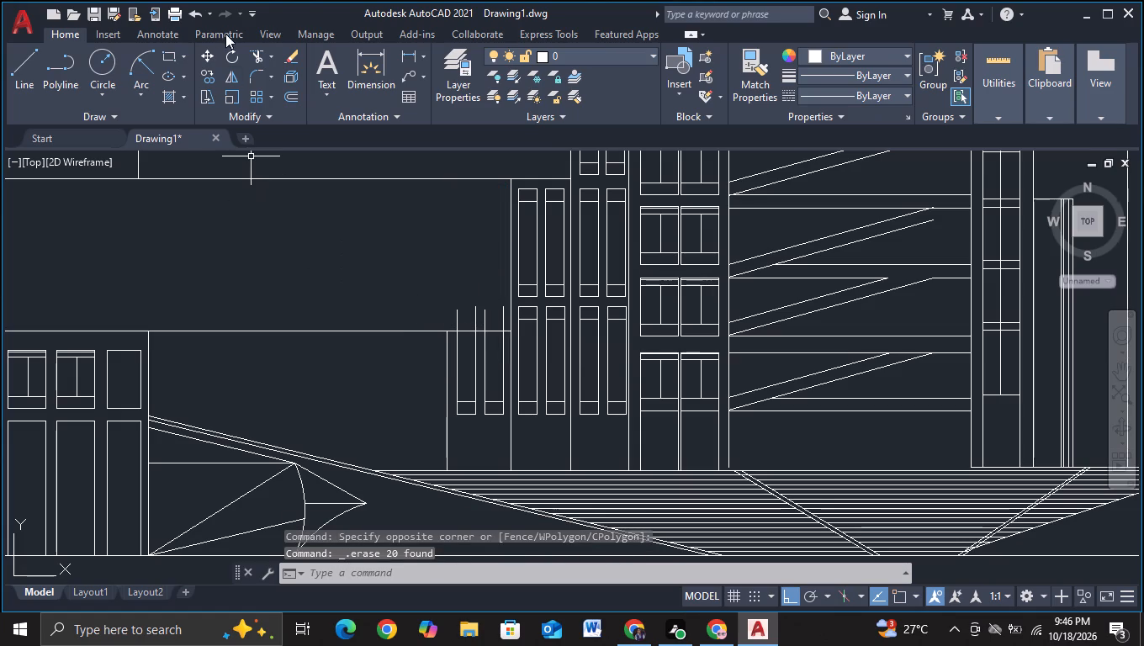
Trim the leftmost panels' vertical lines where they extend above the lowest block's roof line.
{"action": "left_click", "coordinate": [250, 59]}
{"action": "left_click_drag", "start_coordinate": [443, 320], "coordinate": [503, 321]}
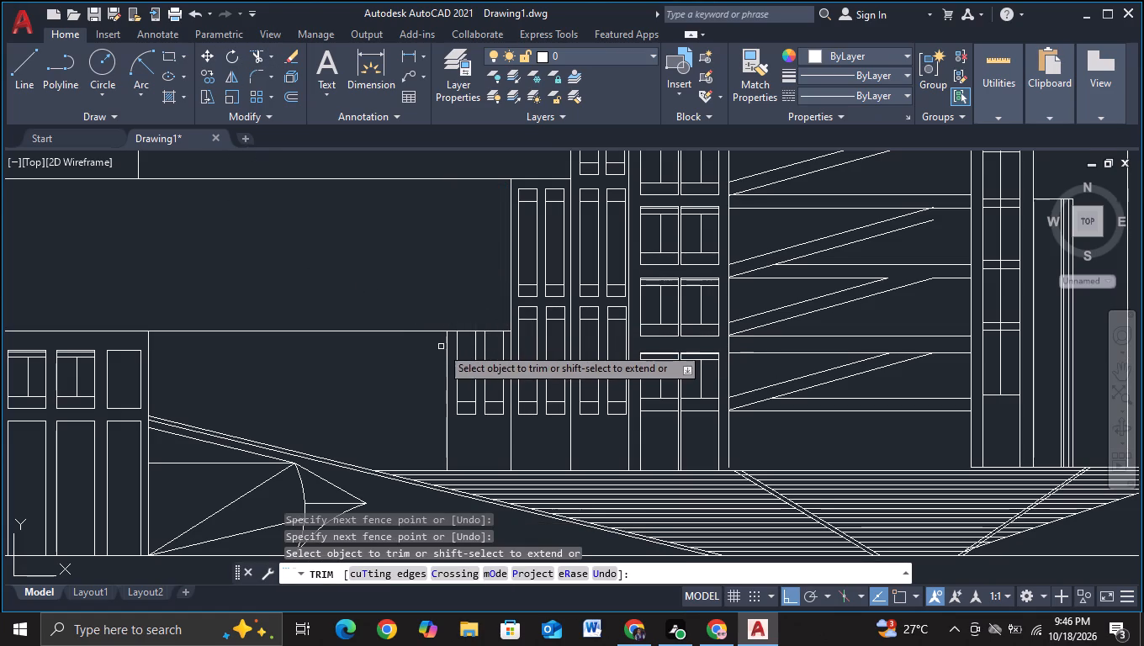
{"action": "middle_click_drag", "start_coordinate": [398, 410], "coordinate": [393, 346]}
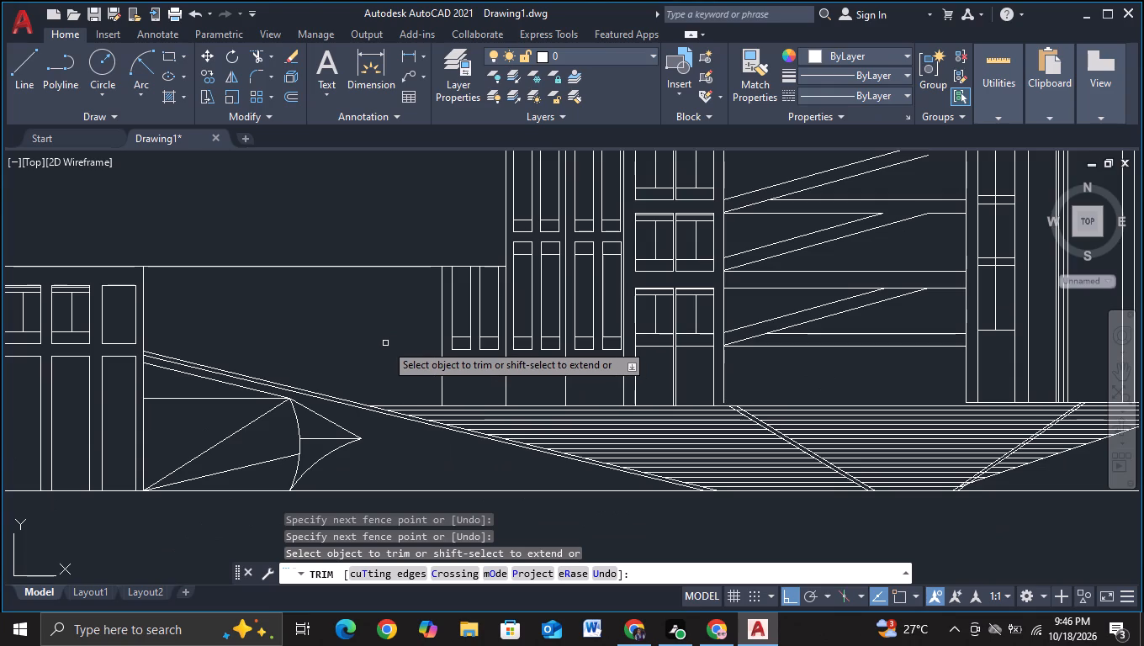
{"action": "key", "text": "Escape"}
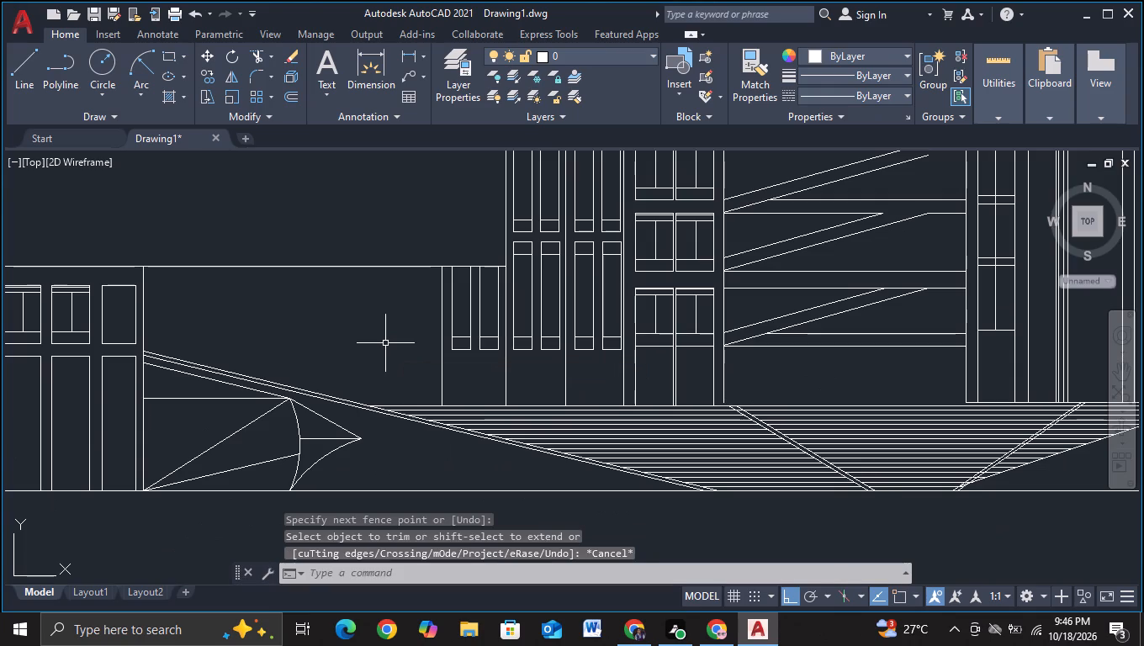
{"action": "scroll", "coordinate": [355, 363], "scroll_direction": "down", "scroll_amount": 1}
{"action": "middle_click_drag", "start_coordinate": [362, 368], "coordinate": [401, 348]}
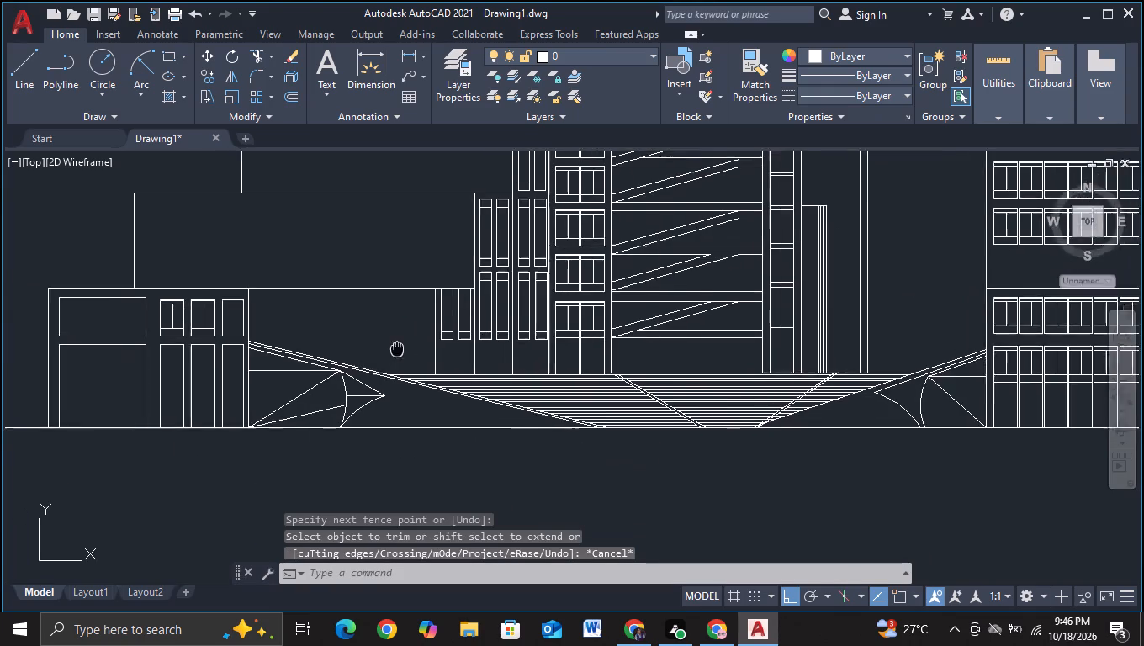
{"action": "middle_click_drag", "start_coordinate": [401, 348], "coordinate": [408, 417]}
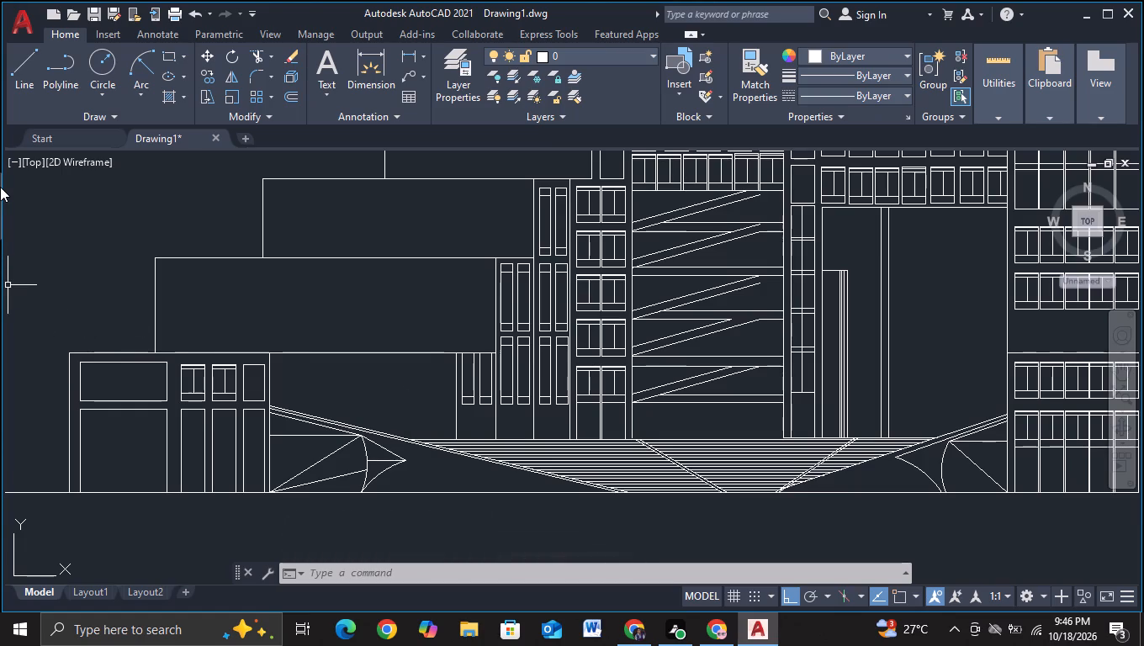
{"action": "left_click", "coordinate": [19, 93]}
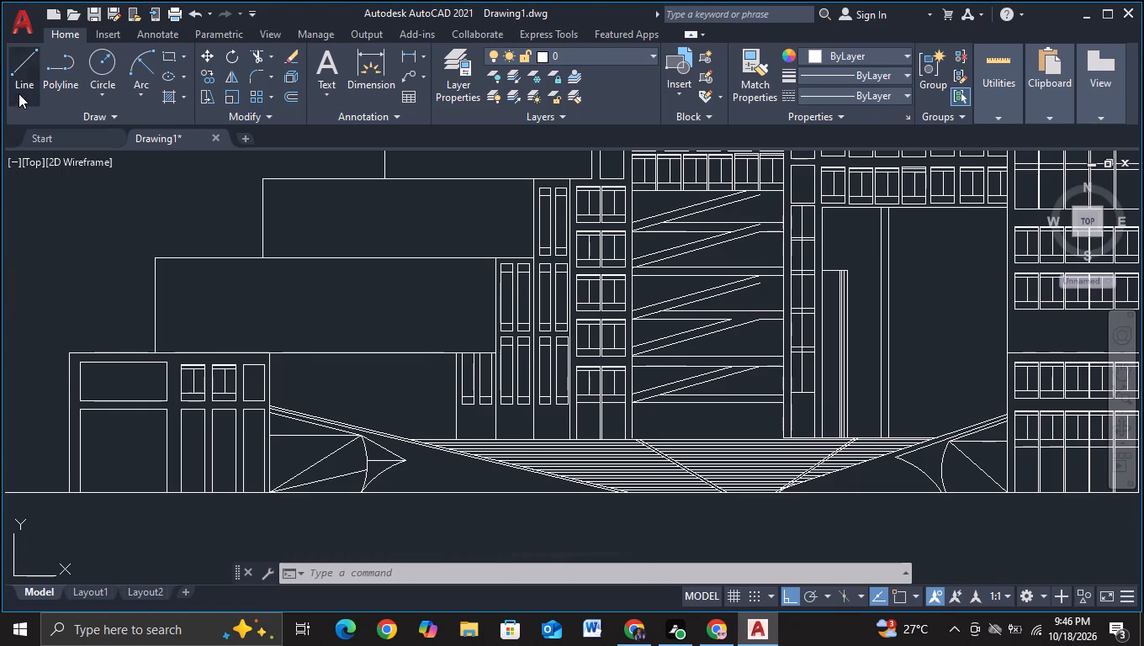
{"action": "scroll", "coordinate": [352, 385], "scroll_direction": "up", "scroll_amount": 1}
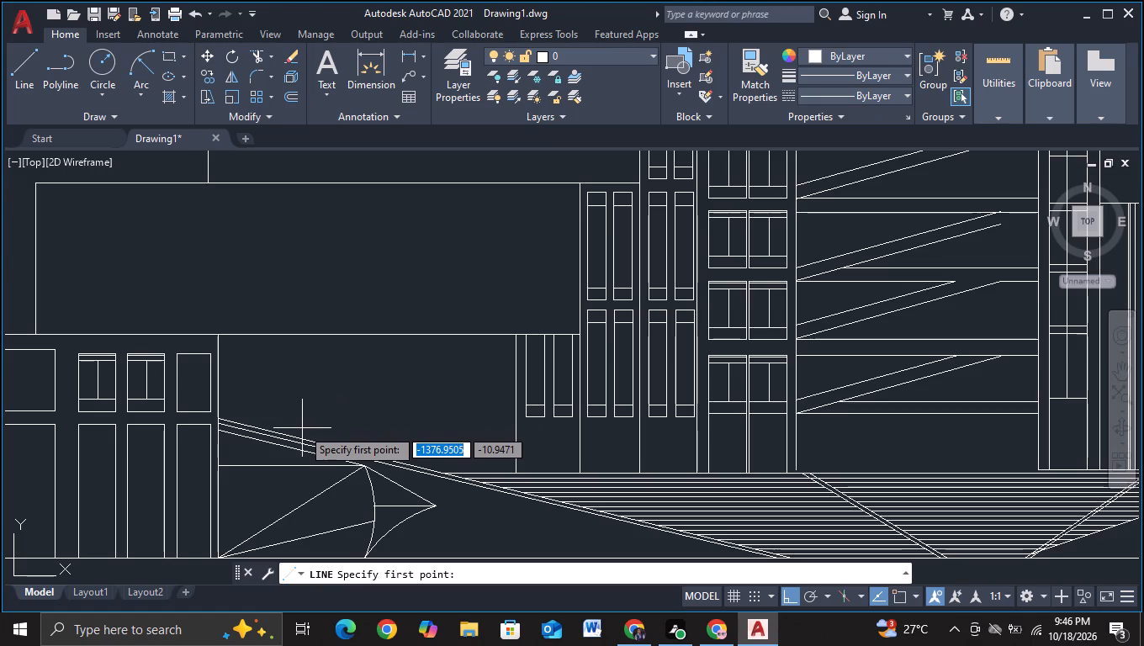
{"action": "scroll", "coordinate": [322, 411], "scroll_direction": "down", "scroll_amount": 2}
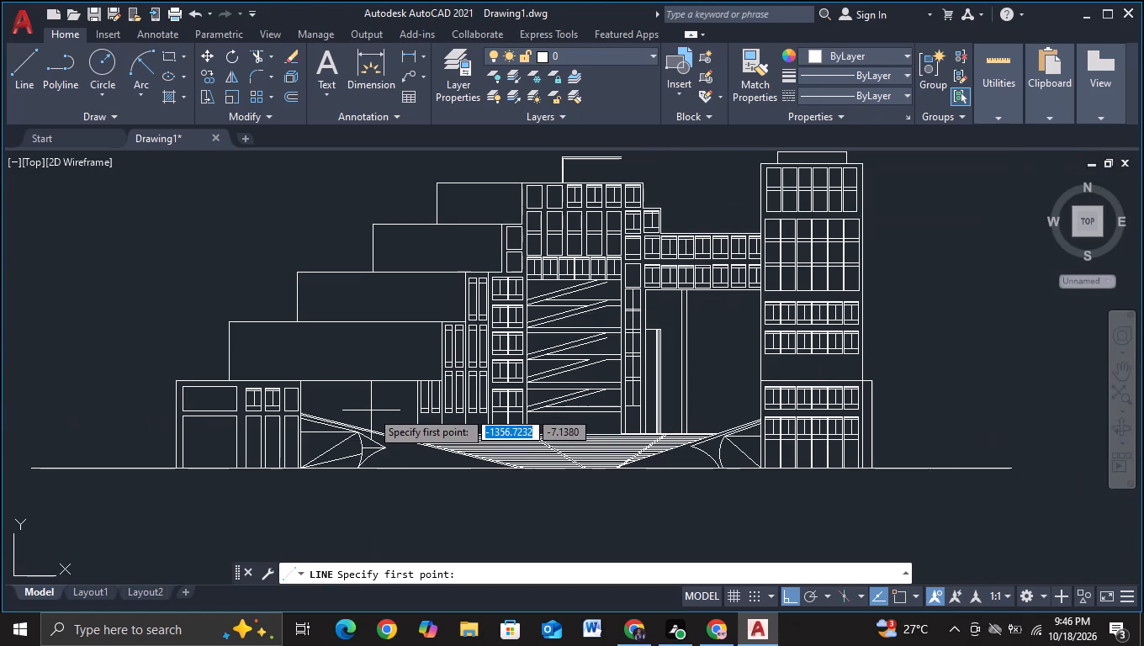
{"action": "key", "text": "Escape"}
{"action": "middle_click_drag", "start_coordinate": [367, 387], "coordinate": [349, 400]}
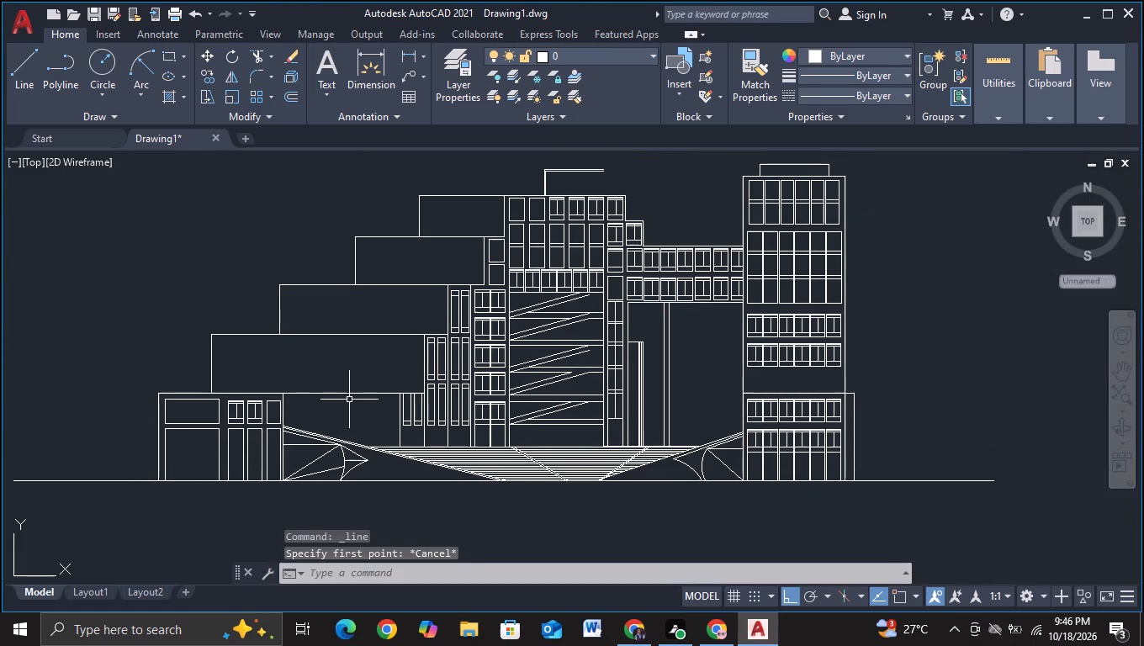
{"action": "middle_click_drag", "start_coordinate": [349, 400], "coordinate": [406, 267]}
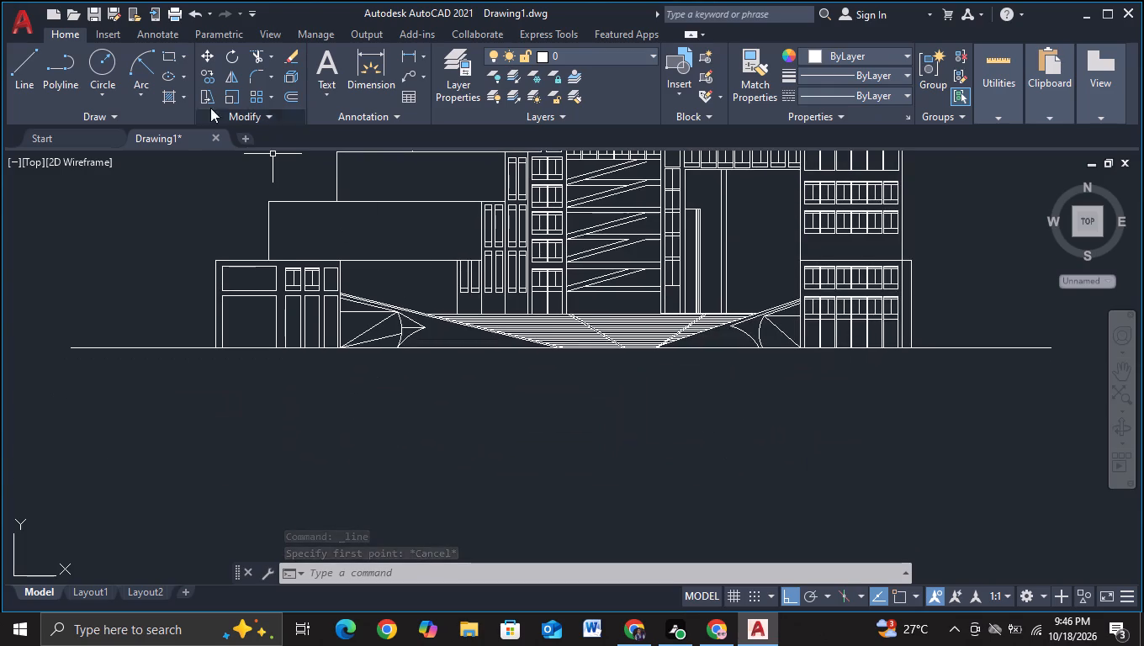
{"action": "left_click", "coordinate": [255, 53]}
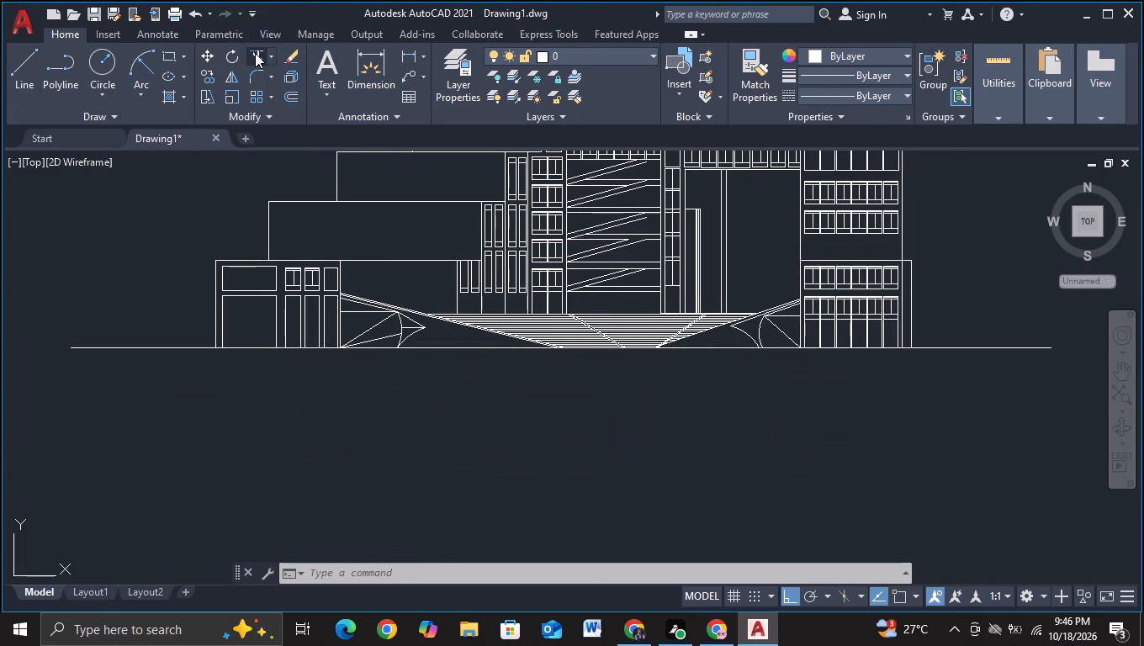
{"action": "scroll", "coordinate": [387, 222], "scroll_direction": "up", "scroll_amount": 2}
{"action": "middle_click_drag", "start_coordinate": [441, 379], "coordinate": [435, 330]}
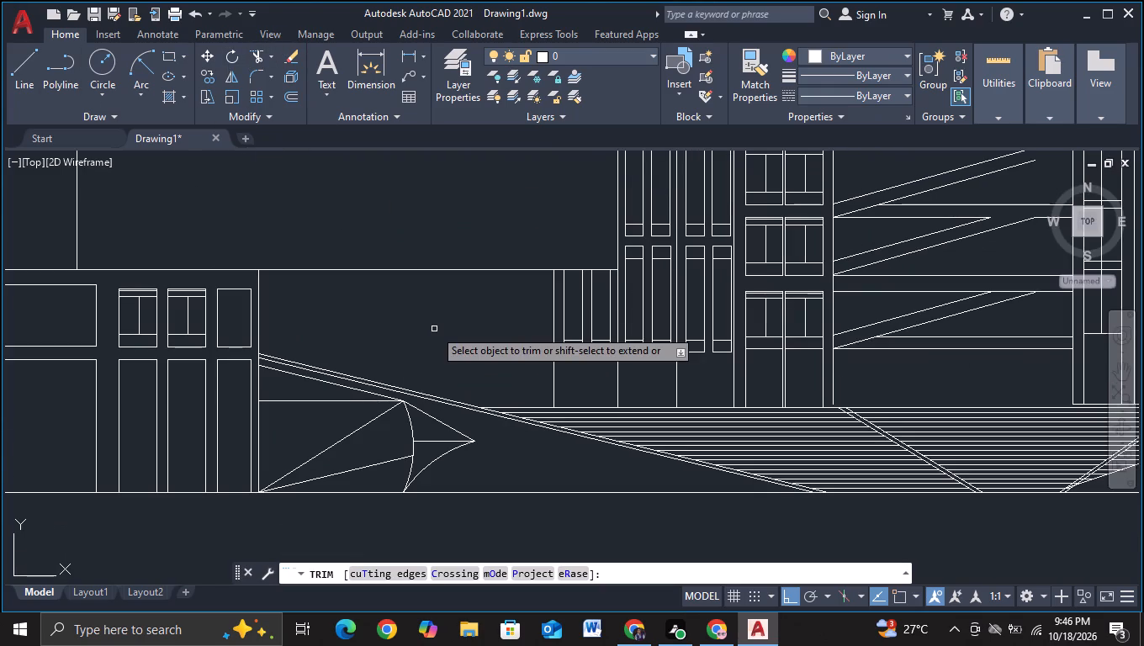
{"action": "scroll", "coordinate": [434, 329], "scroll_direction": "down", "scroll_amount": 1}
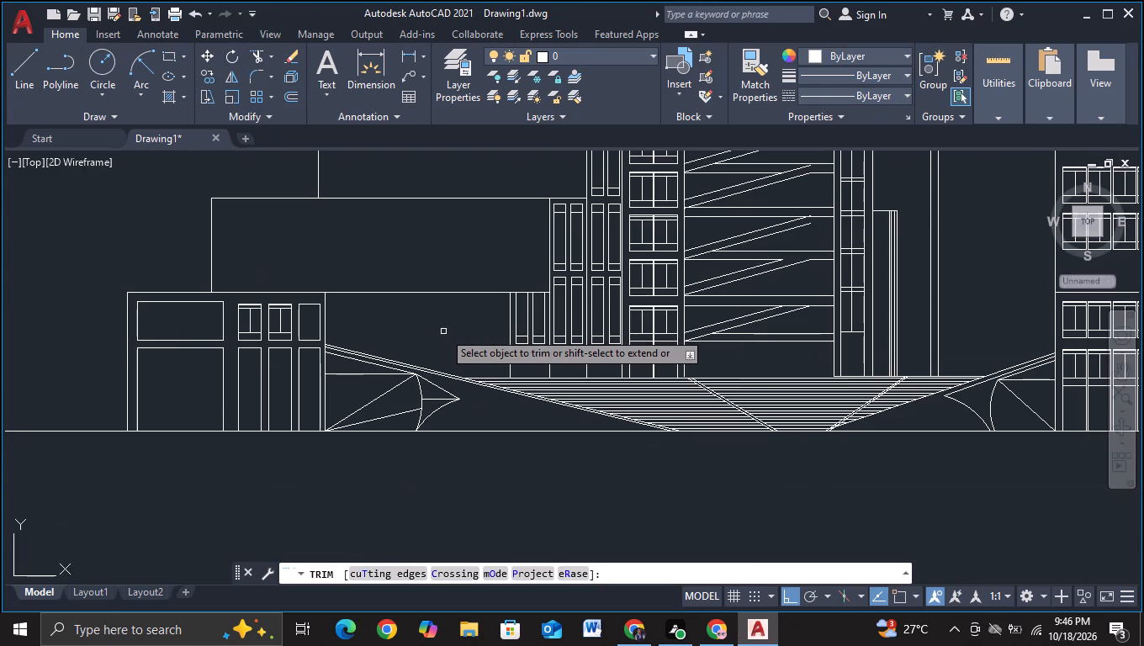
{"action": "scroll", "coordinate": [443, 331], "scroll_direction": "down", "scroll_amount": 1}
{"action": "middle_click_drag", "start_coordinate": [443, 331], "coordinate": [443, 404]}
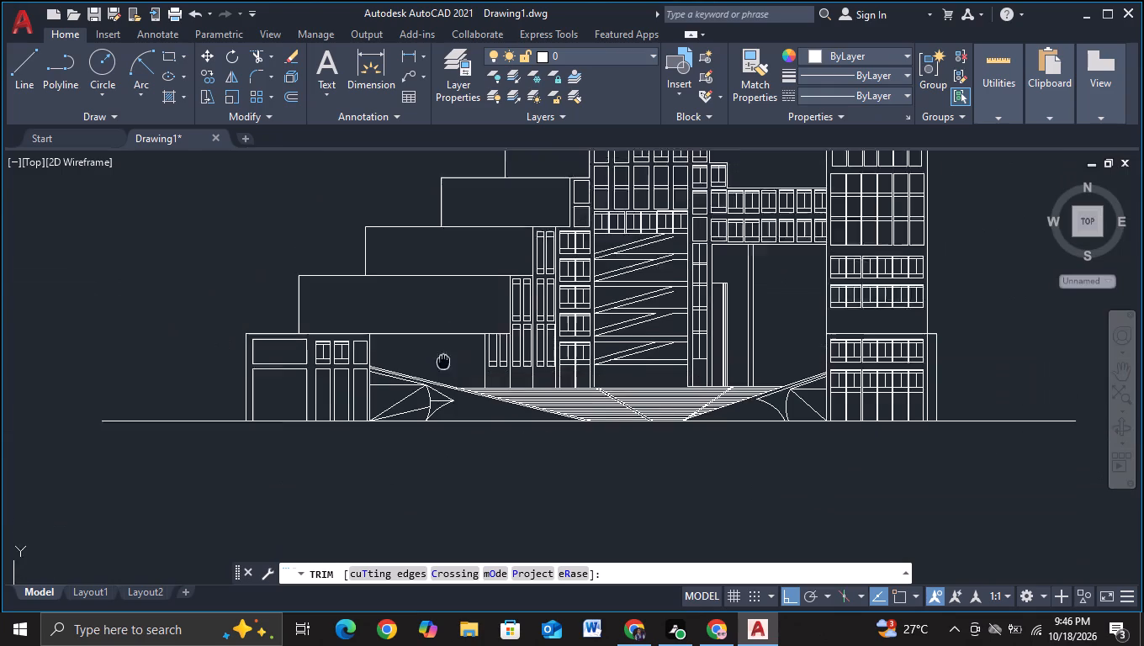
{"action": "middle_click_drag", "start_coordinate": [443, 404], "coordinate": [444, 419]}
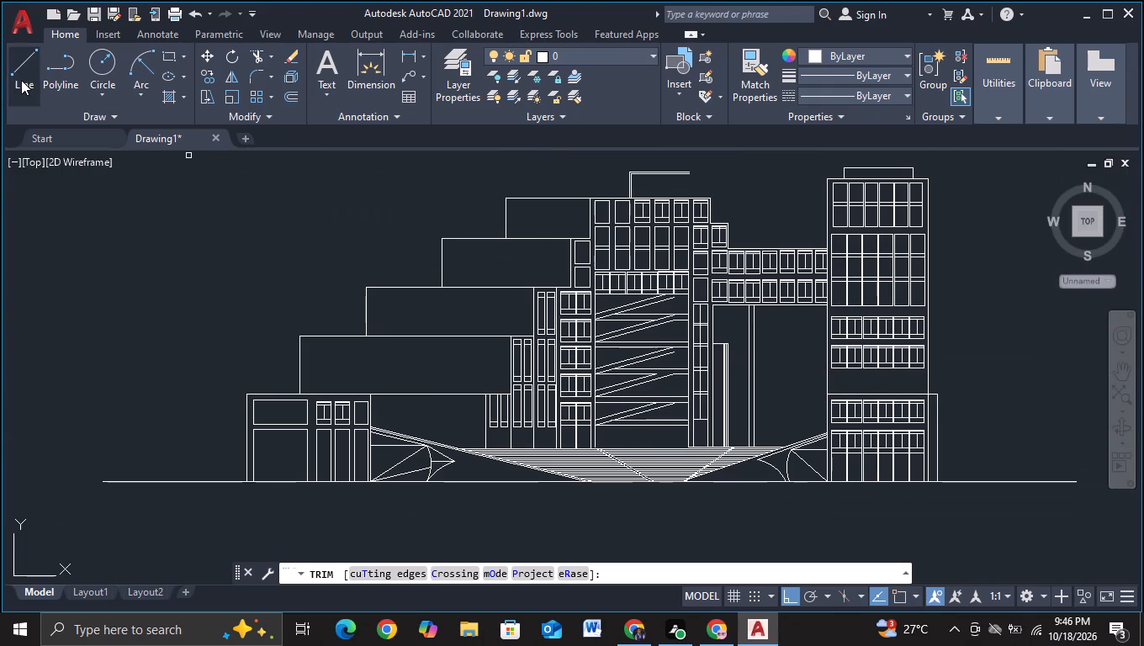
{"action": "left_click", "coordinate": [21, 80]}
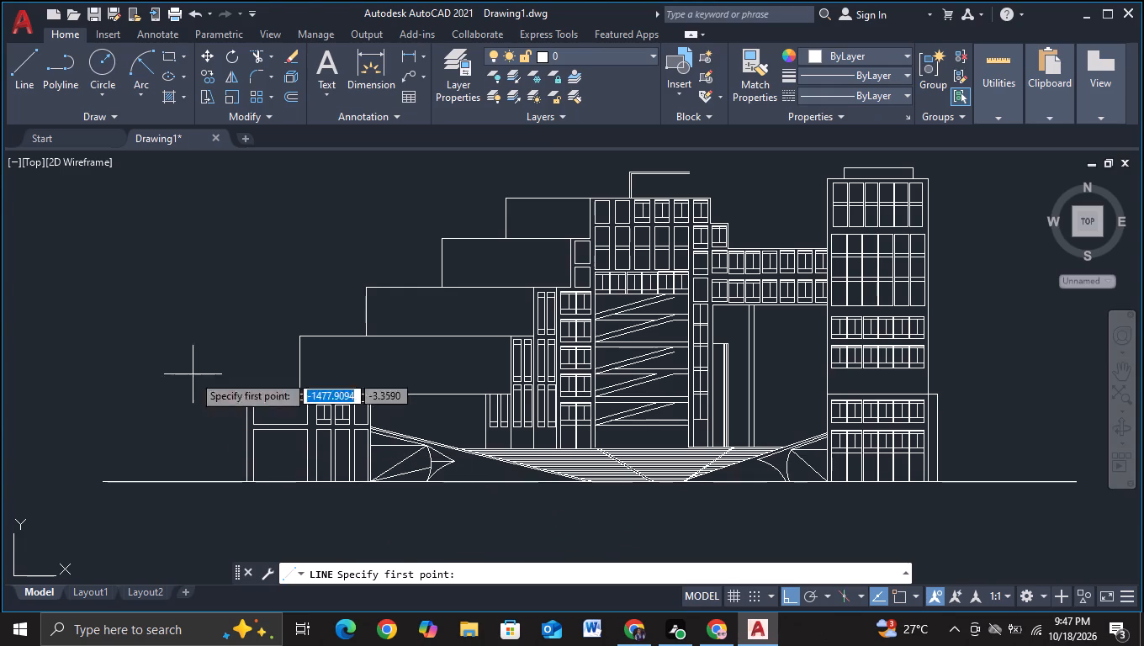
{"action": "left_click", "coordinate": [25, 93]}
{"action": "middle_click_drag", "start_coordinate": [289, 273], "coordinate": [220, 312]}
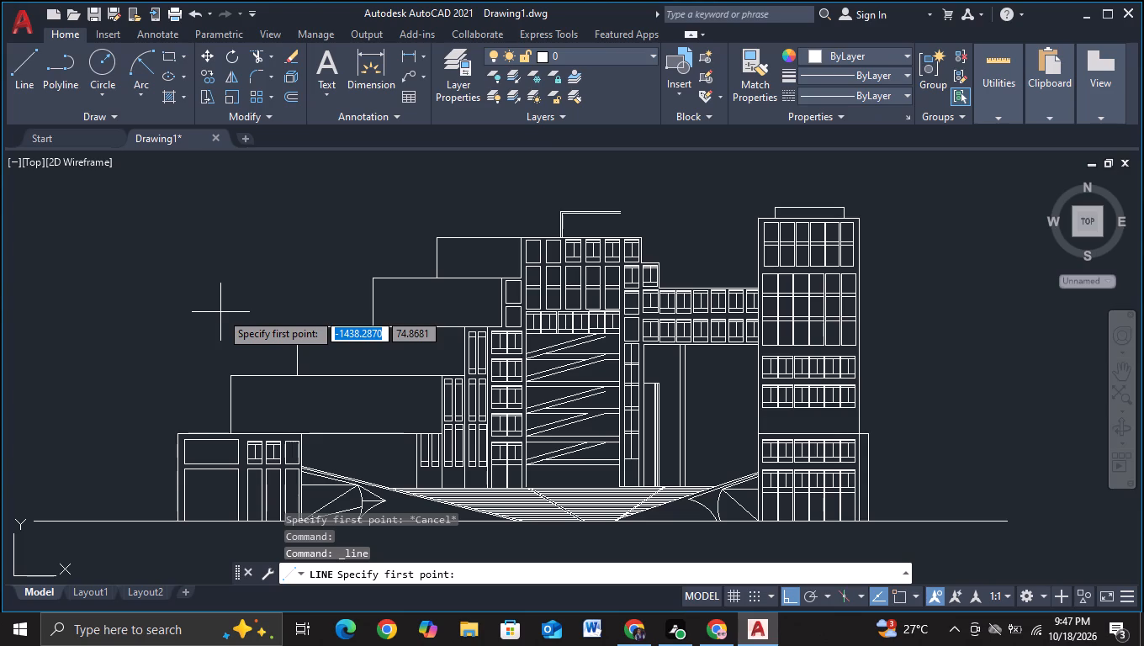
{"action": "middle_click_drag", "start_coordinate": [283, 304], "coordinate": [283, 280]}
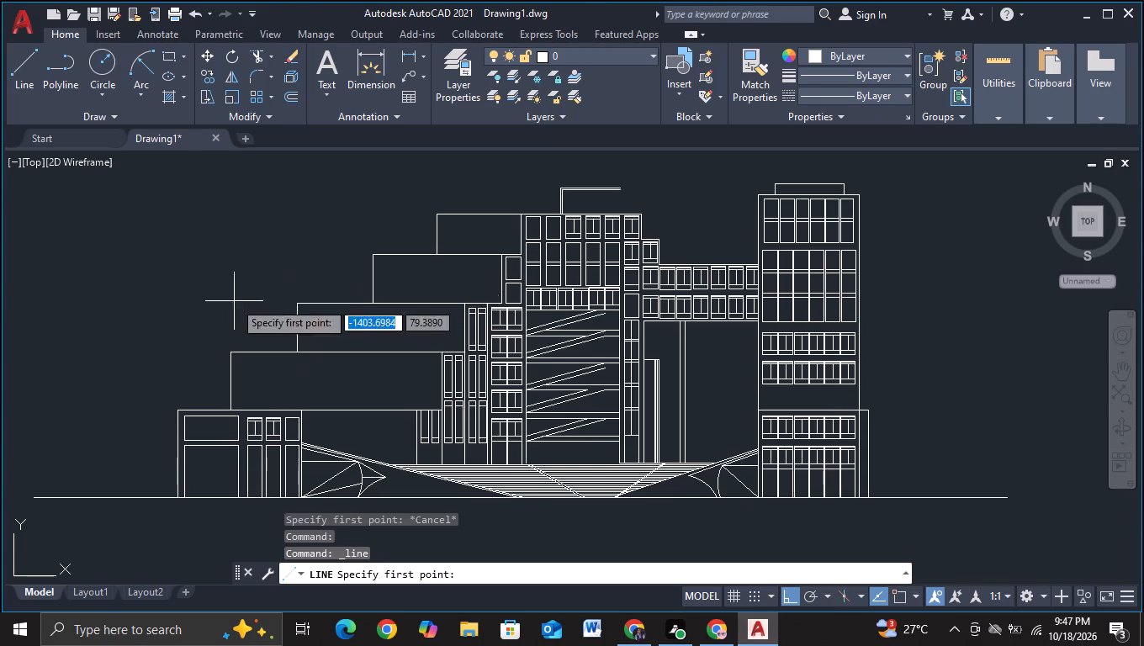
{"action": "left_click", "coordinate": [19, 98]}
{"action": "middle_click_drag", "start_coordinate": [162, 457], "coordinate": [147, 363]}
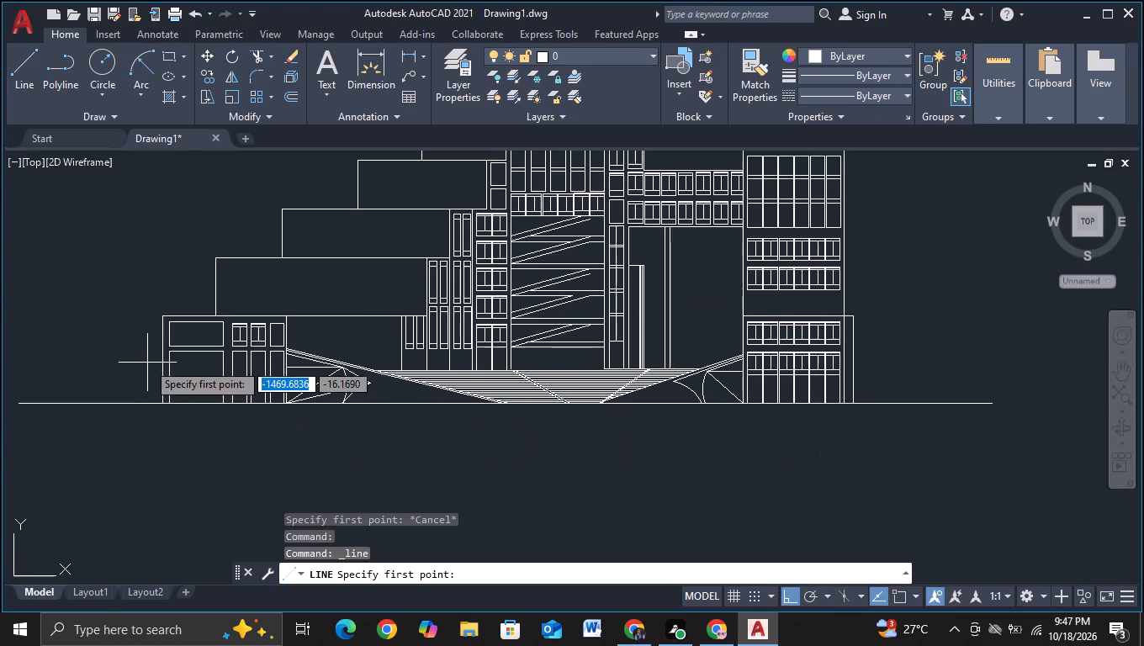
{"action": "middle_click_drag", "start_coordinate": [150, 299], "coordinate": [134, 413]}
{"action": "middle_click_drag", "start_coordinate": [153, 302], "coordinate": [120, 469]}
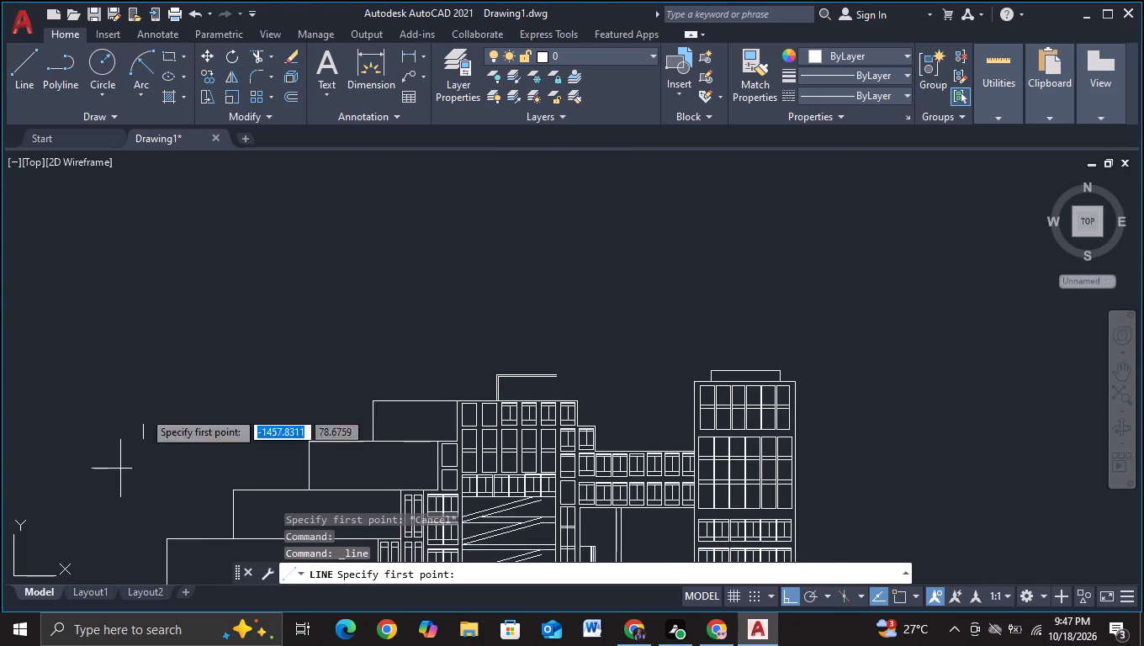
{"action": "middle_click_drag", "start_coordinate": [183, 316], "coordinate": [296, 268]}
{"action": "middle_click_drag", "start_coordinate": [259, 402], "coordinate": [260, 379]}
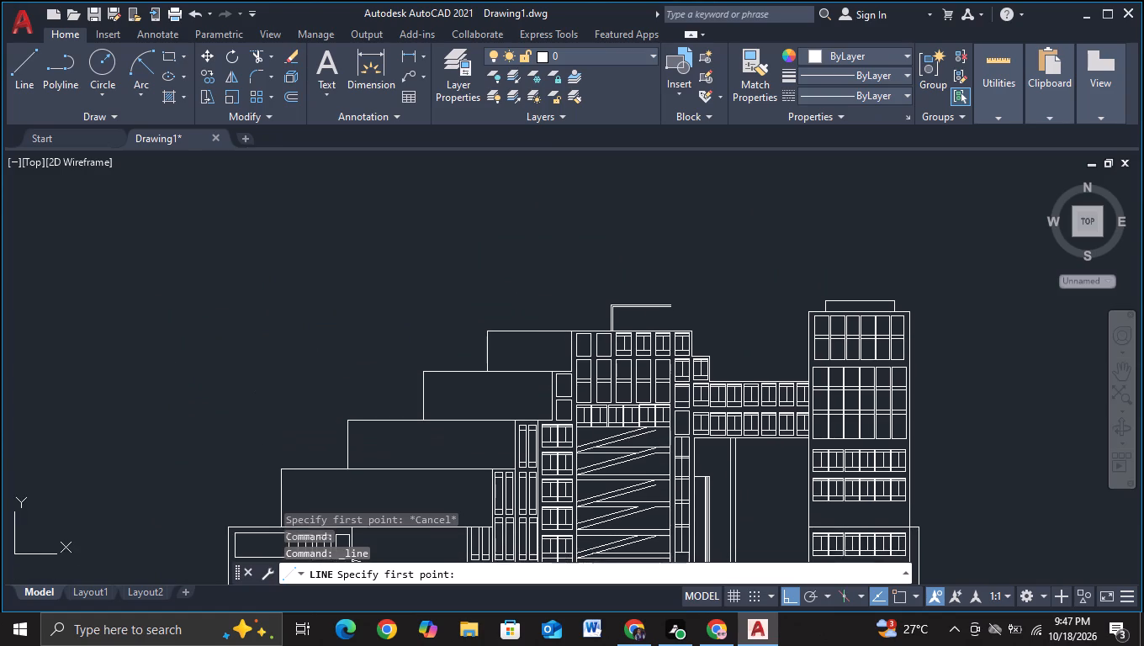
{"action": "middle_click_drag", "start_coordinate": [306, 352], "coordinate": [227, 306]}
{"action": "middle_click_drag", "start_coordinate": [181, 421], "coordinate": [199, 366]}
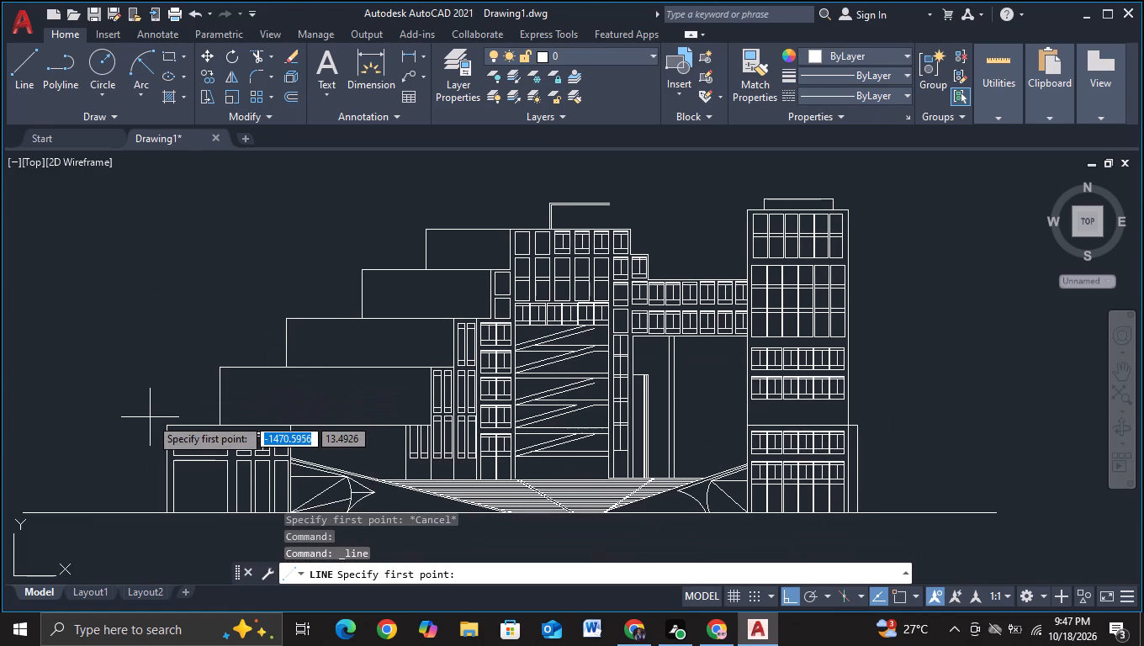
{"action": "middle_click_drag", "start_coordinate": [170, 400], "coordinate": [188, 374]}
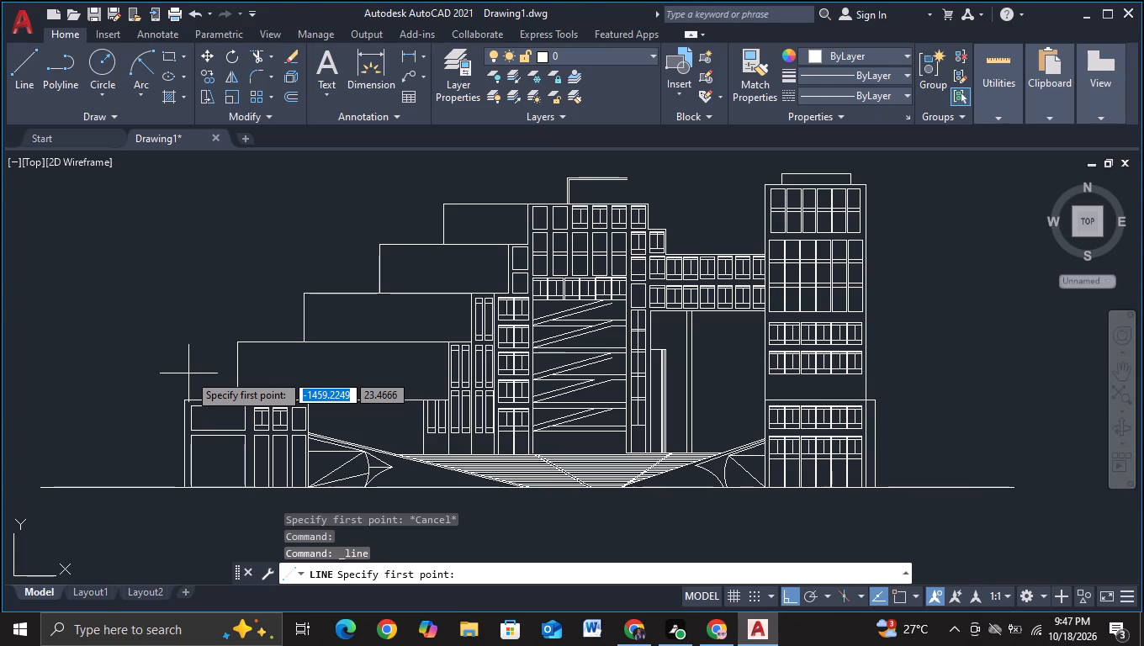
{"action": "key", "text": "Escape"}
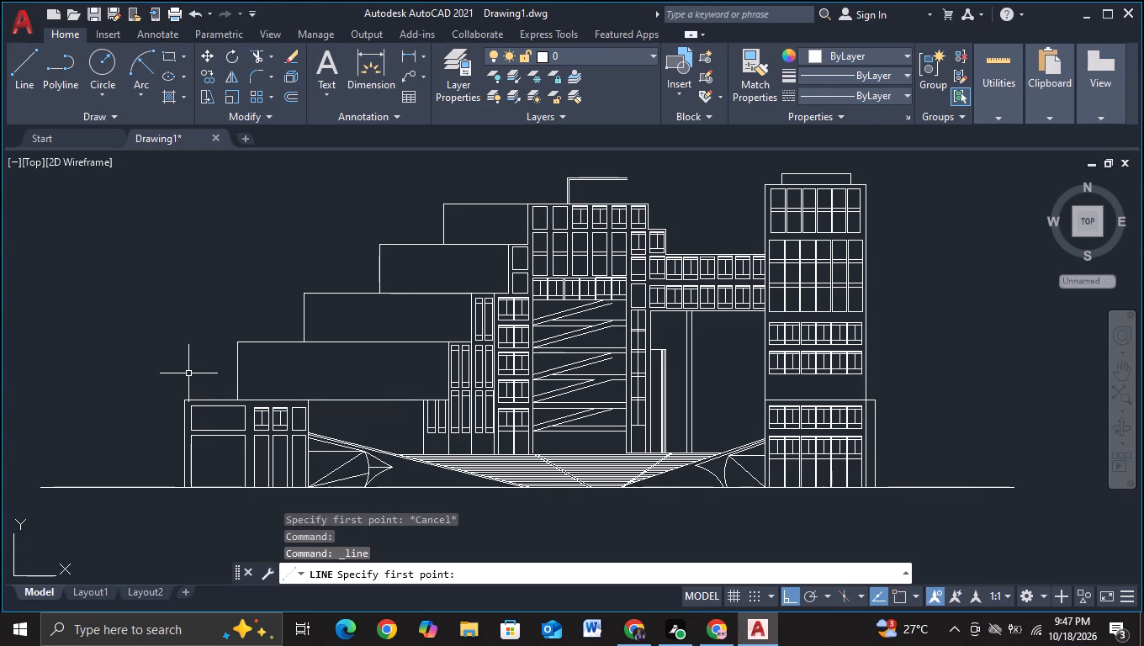
Insert one Trees - Imperial block in the empty area beside the building's upper left blocks.
{"action": "key", "text": "ctrl+3"}
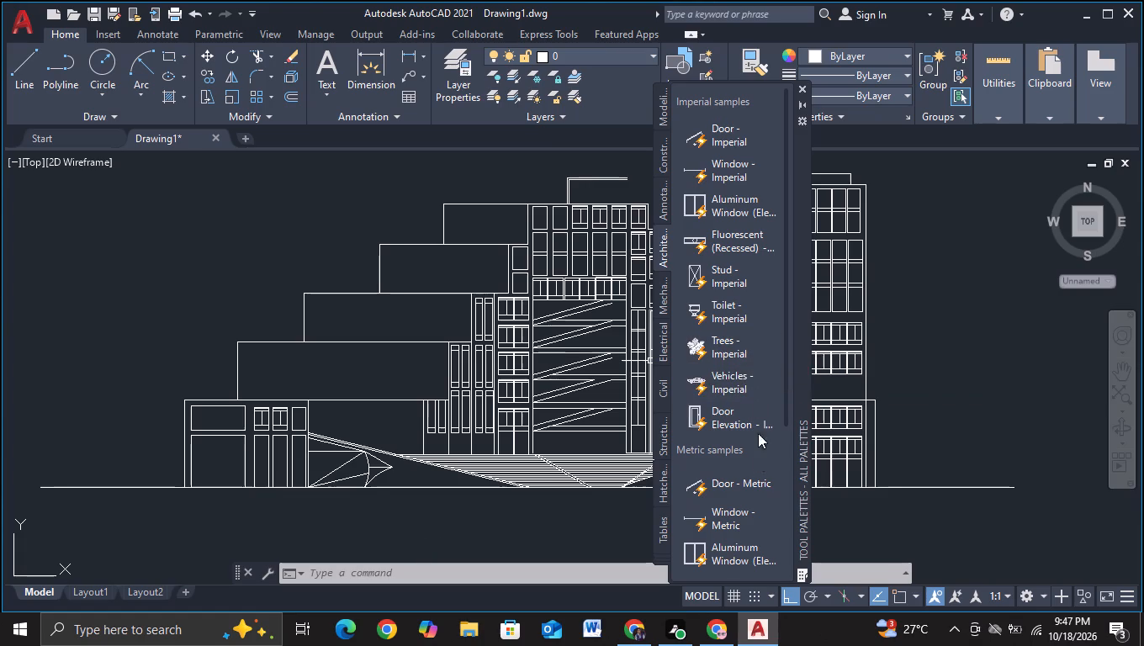
{"action": "left_click", "coordinate": [747, 347]}
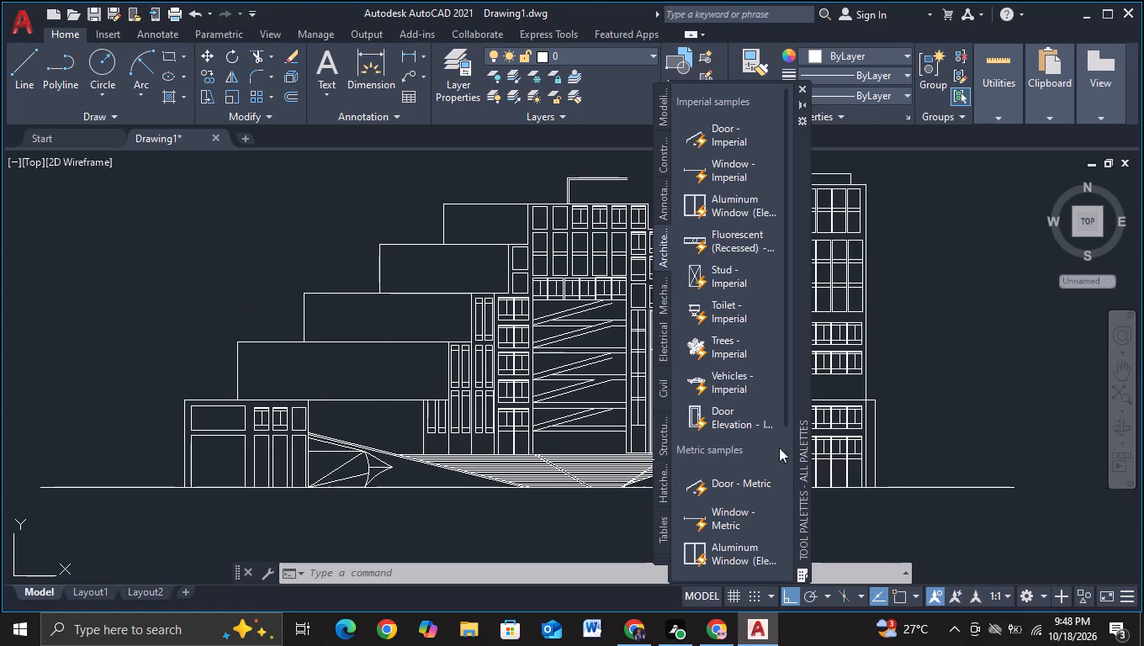
{"action": "left_click", "coordinate": [718, 340]}
{"action": "left_click", "coordinate": [124, 276]}
{"action": "key", "text": "Escape"}
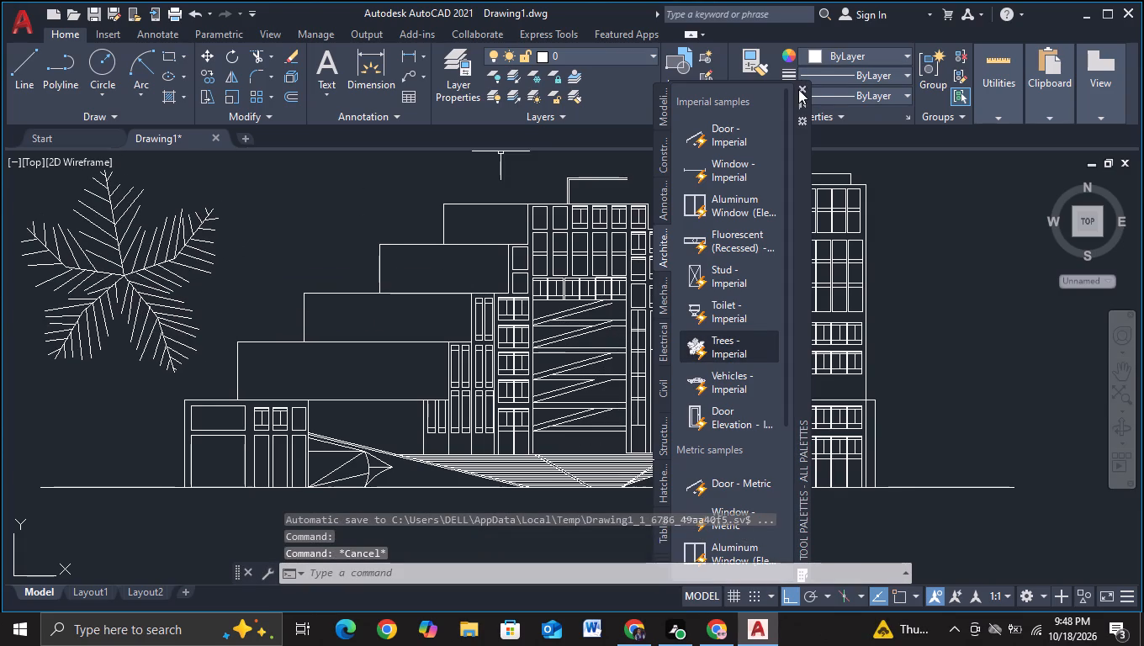
{"action": "left_click", "coordinate": [803, 88]}
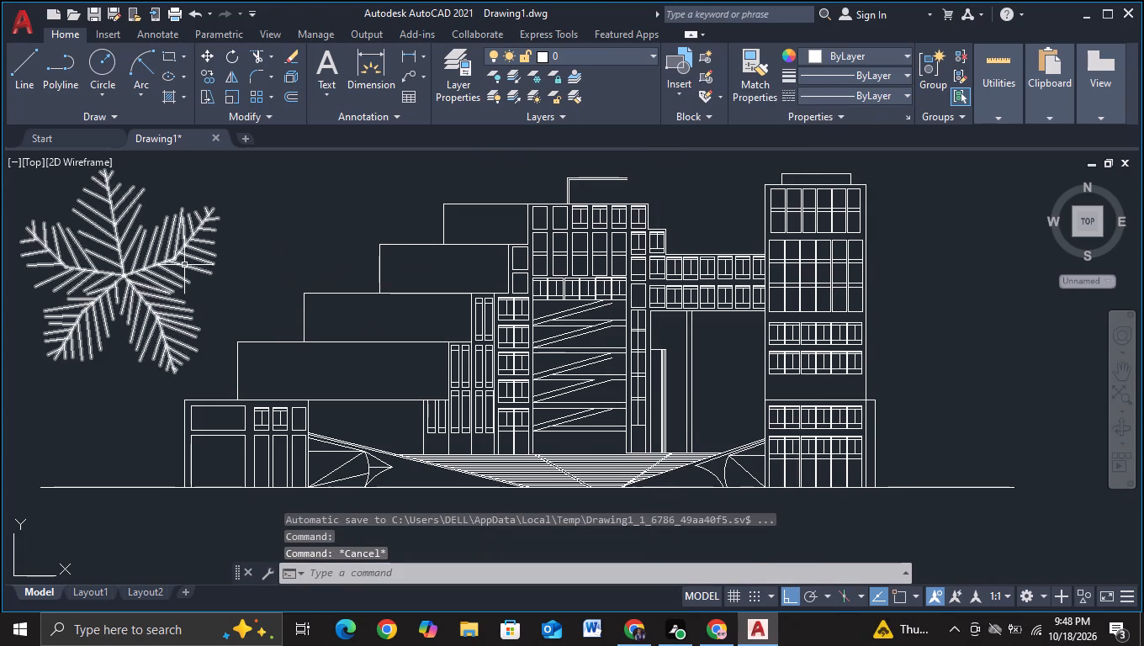
Scale the inserted tree down to a small fraction of its size, using a base point near its right-hand leaf.
{"action": "left_click", "coordinate": [184, 265]}
{"action": "key", "text": "s"}
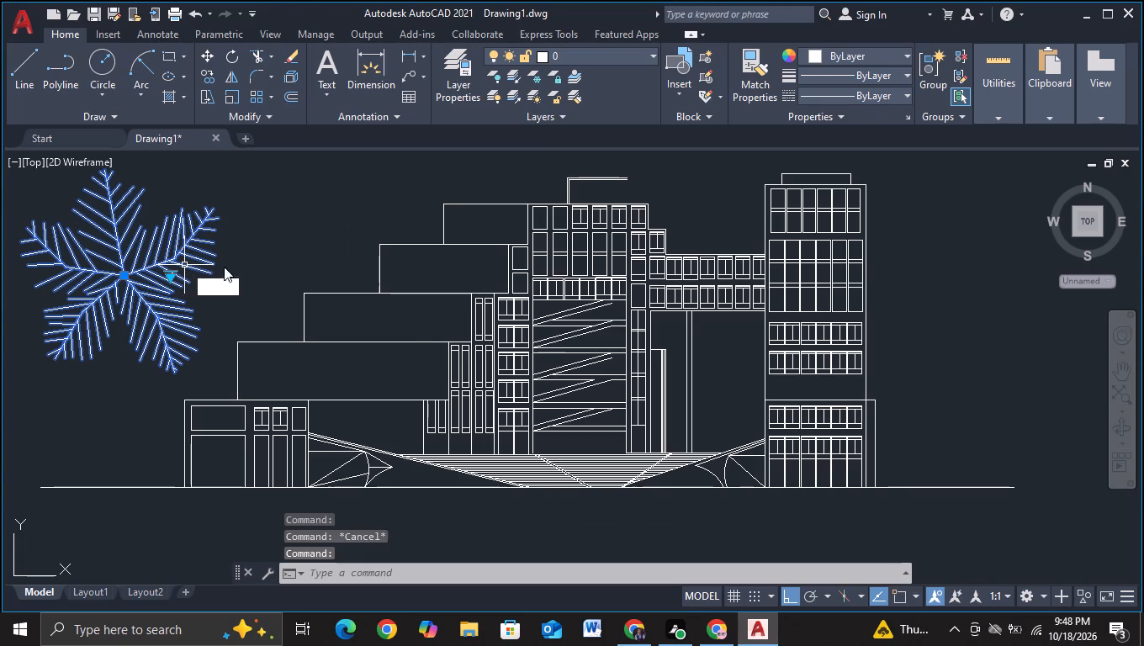
{"action": "left_click", "coordinate": [257, 320]}
{"action": "left_click", "coordinate": [193, 273]}
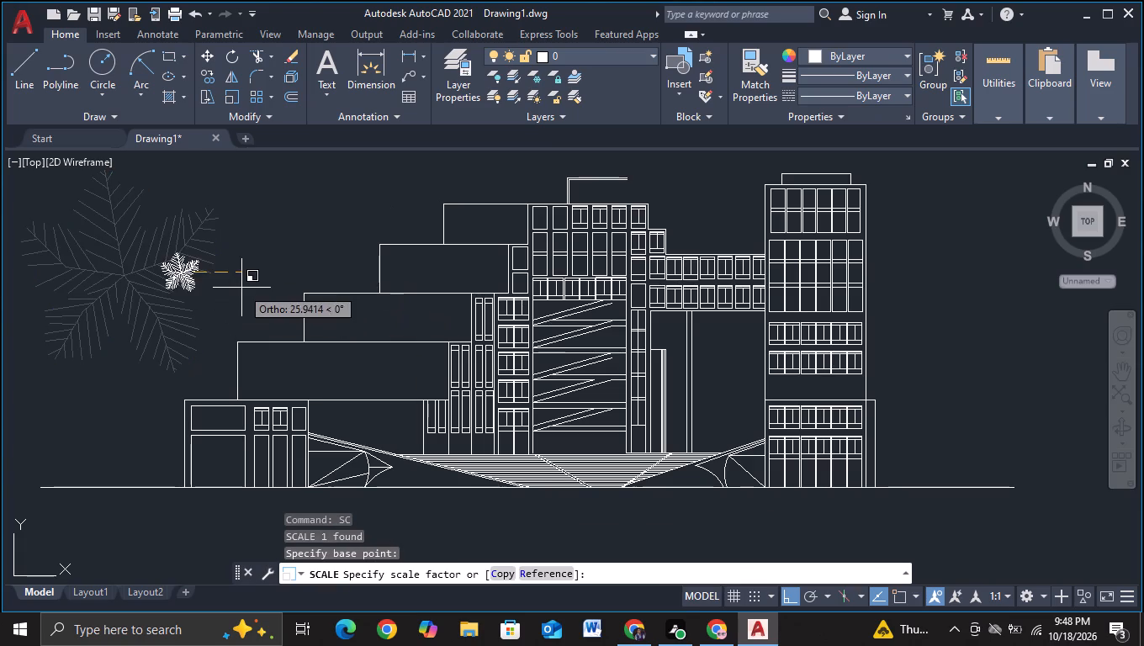
{"action": "left_click", "coordinate": [214, 278]}
{"action": "key", "text": "Escape"}
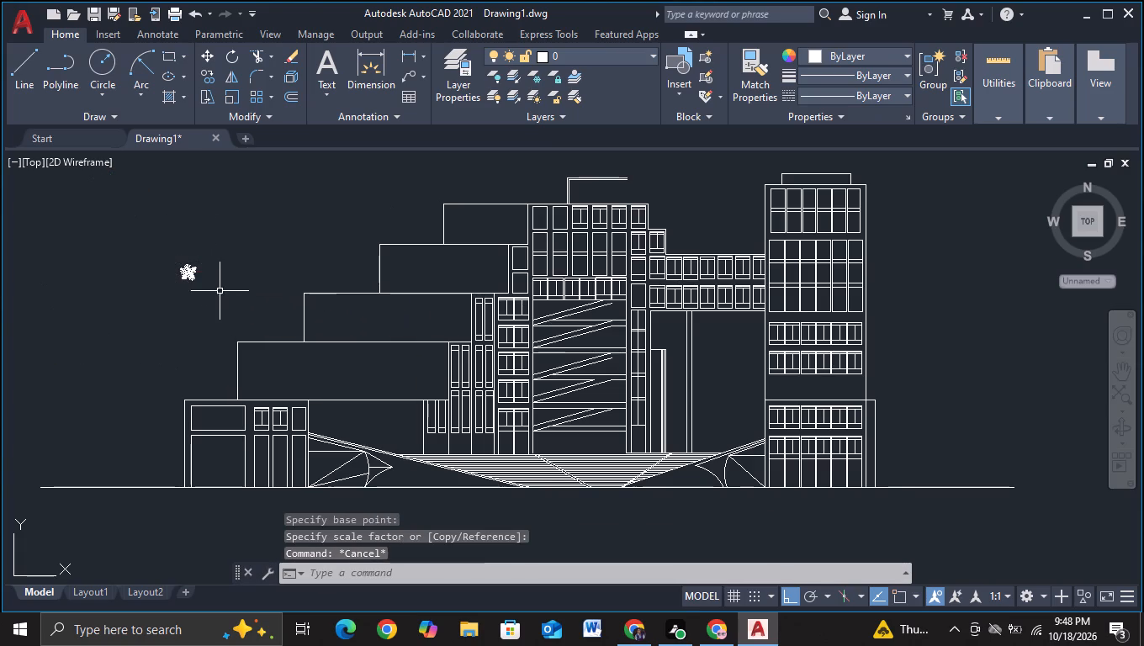
Copy the scaled-down tree twice straight to its left, making a horizontal row of three trees.
{"action": "middle_click_drag", "start_coordinate": [229, 292], "coordinate": [349, 247]}
{"action": "left_click", "coordinate": [302, 224]}
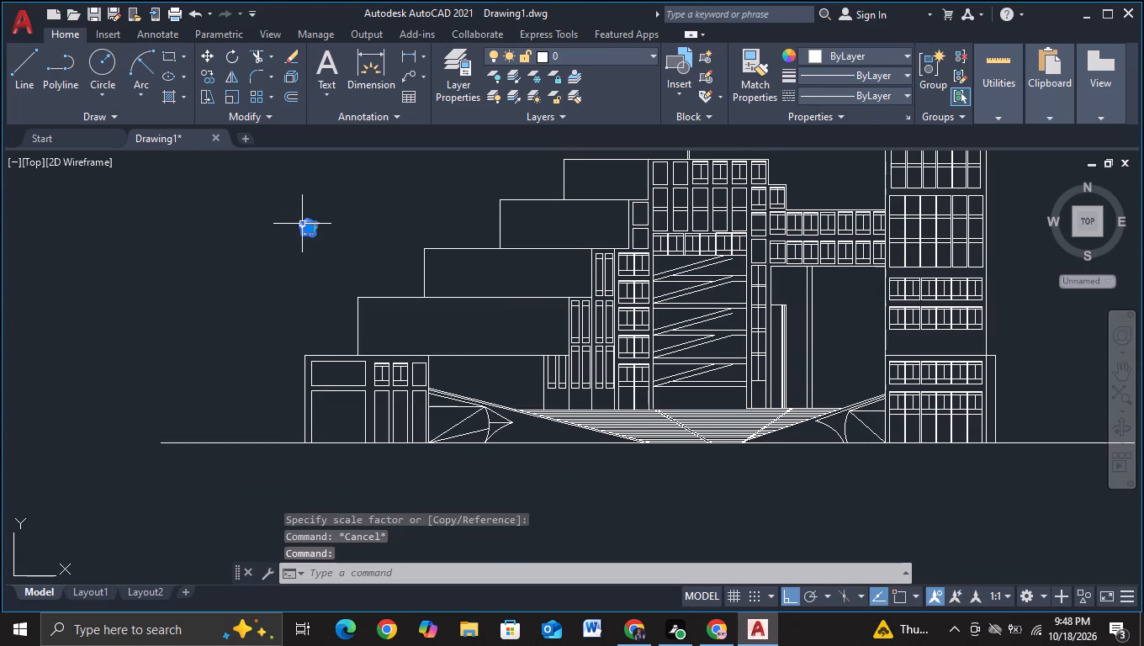
{"action": "key", "text": "Escape"}
{"action": "left_click", "coordinate": [309, 234]}
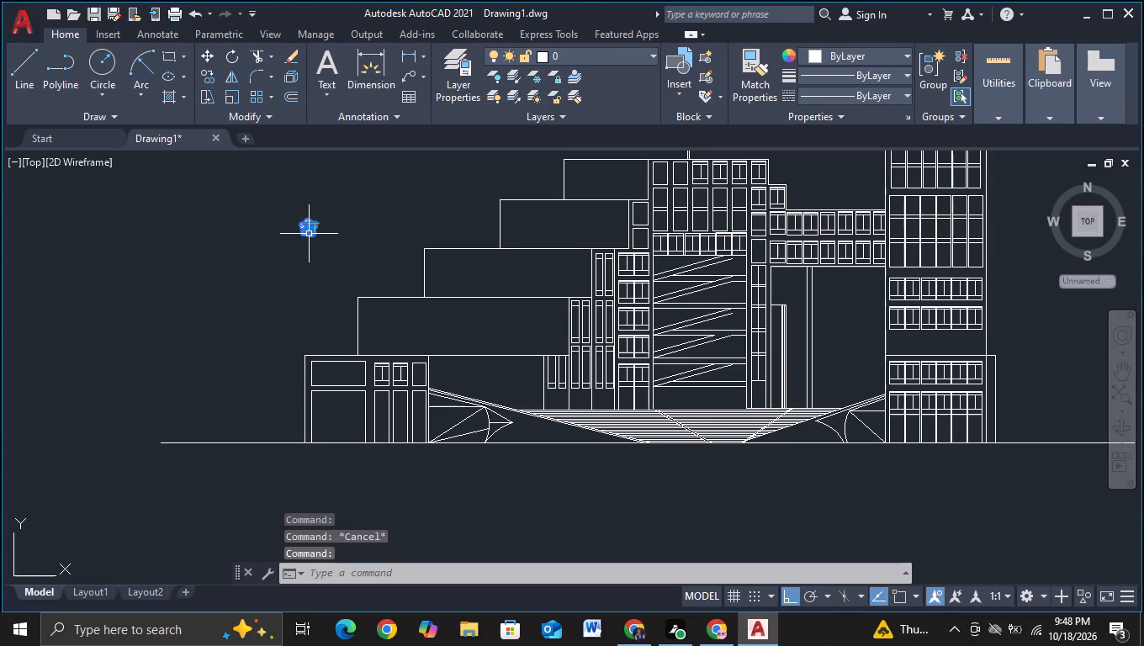
{"action": "key", "text": "c"}
{"action": "left_click", "coordinate": [391, 284]}
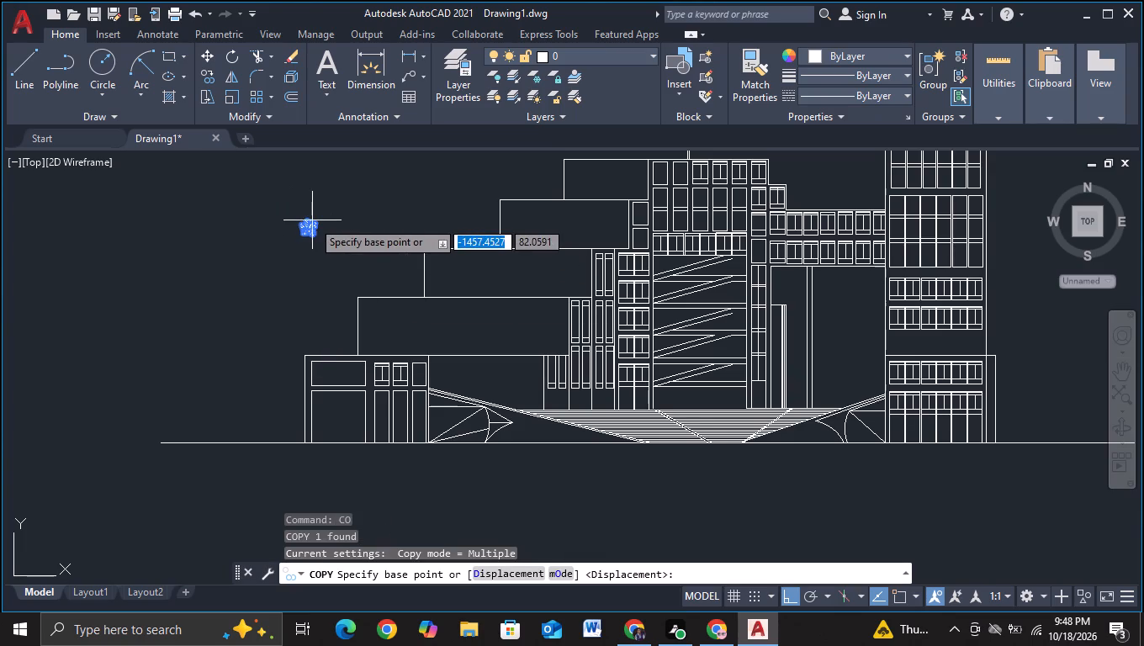
{"action": "left_click", "coordinate": [310, 227]}
{"action": "left_click", "coordinate": [219, 192]}
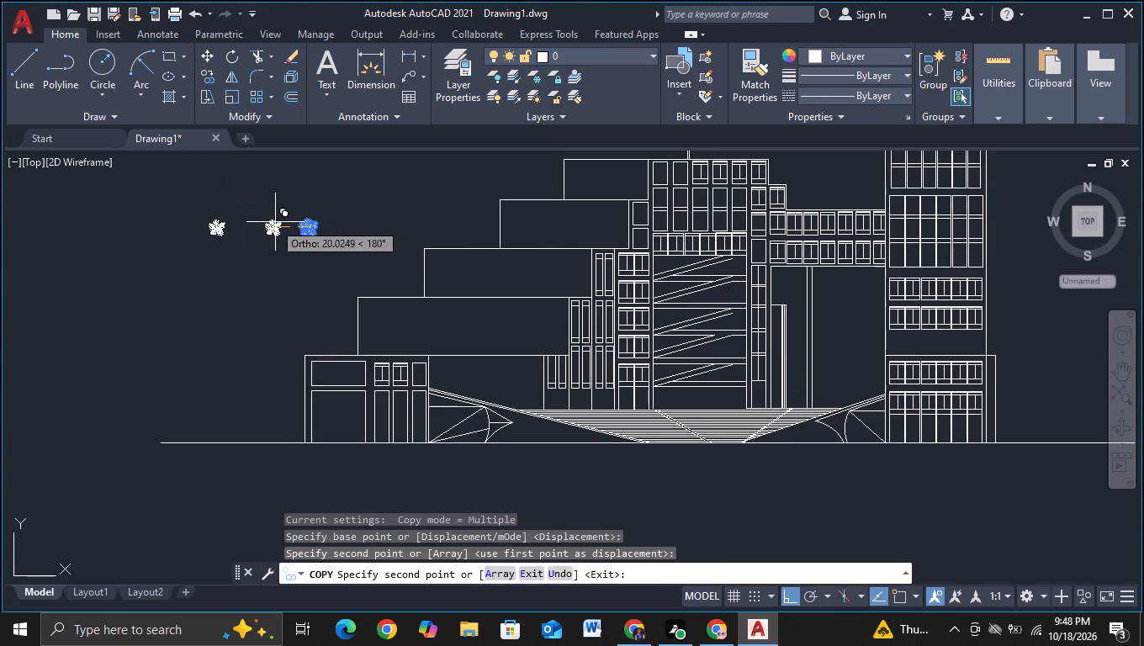
{"action": "left_click", "coordinate": [267, 216]}
{"action": "key", "text": "Escape"}
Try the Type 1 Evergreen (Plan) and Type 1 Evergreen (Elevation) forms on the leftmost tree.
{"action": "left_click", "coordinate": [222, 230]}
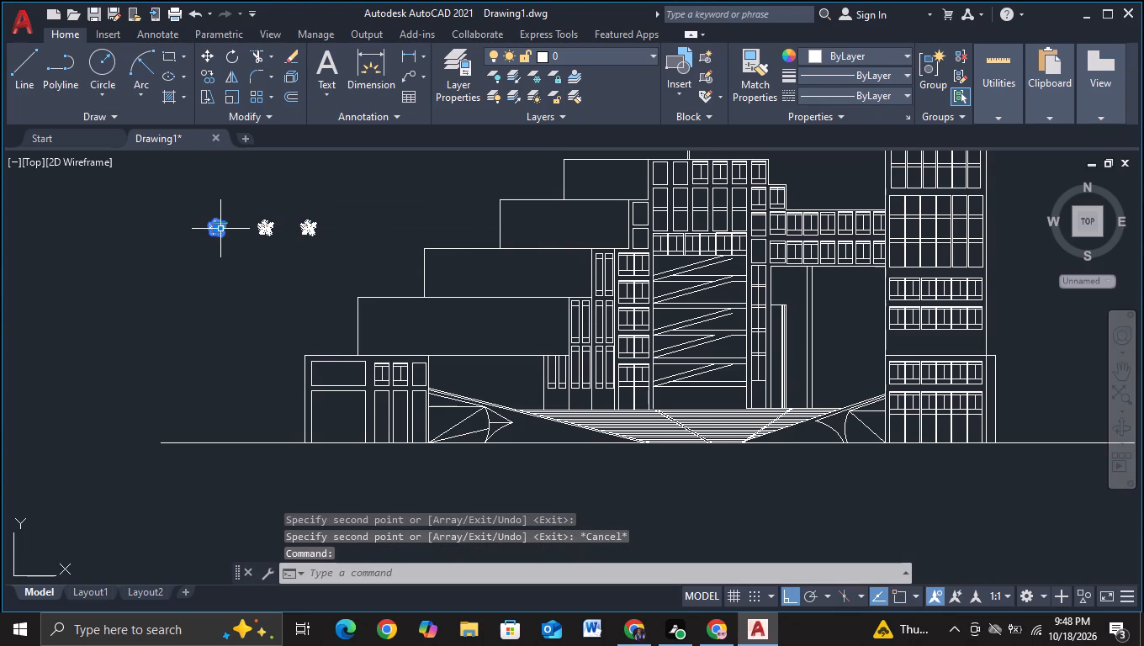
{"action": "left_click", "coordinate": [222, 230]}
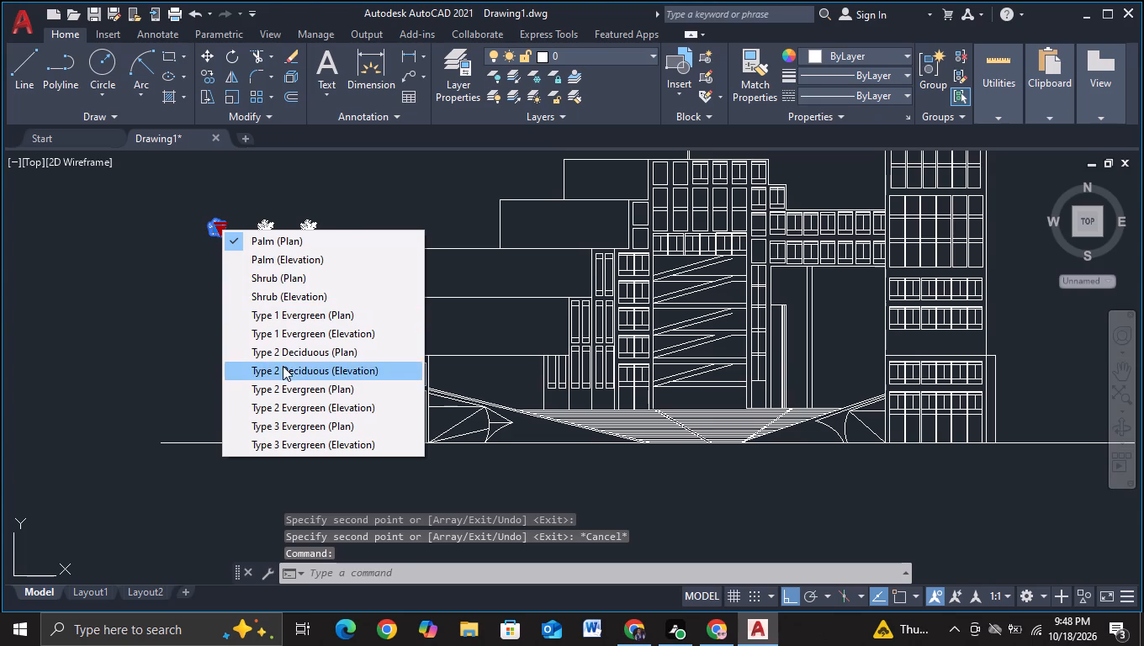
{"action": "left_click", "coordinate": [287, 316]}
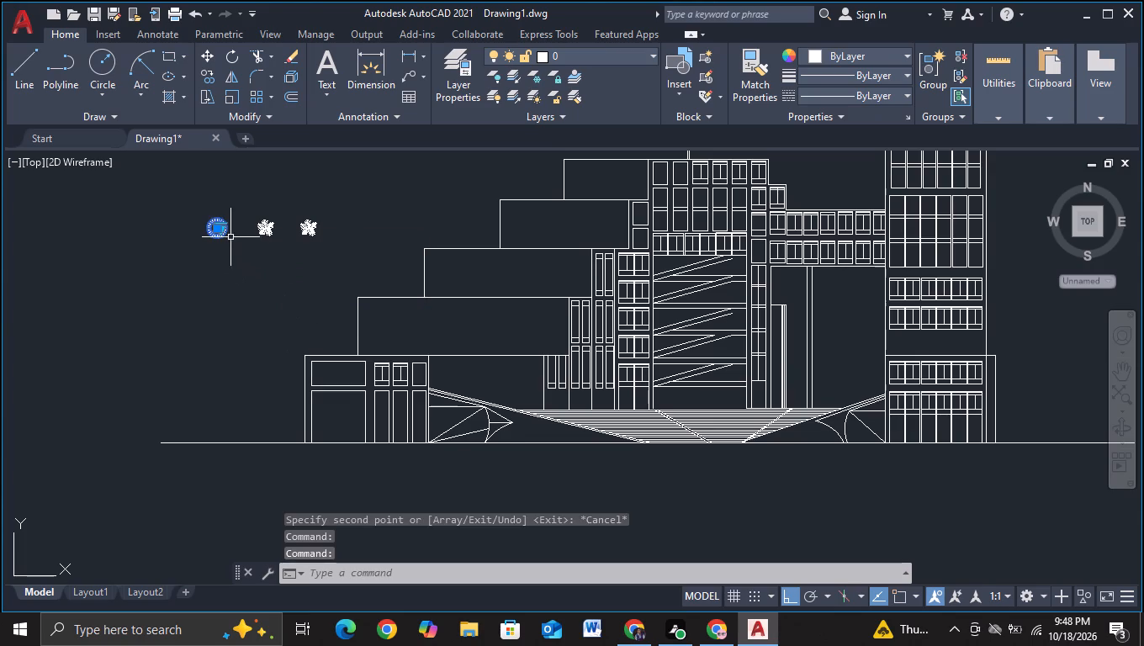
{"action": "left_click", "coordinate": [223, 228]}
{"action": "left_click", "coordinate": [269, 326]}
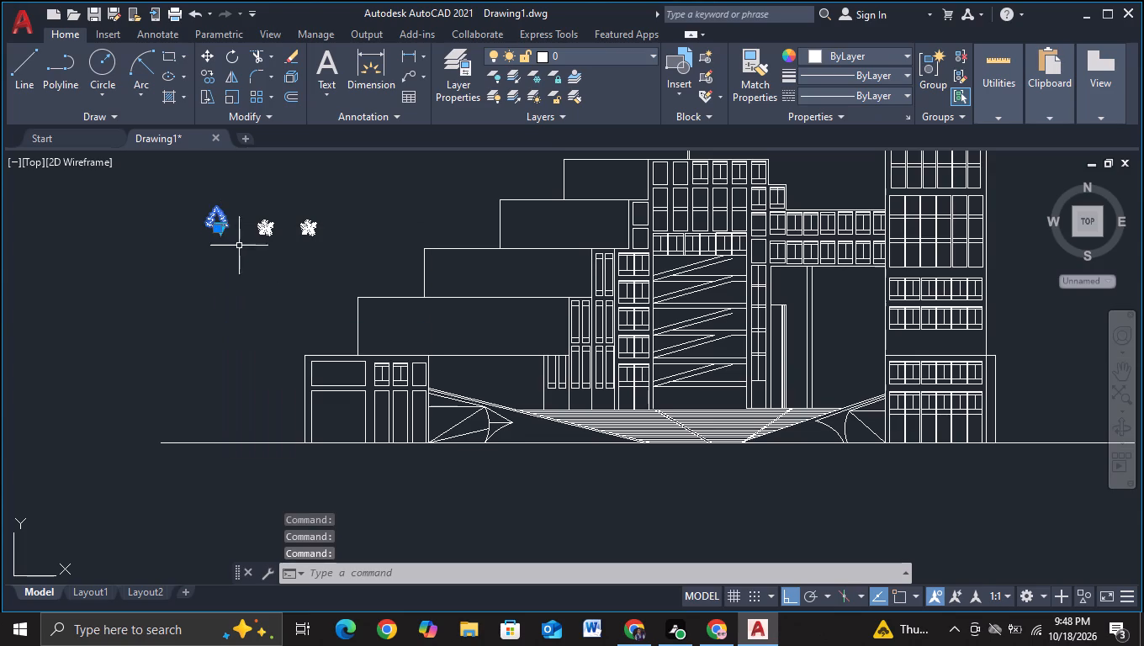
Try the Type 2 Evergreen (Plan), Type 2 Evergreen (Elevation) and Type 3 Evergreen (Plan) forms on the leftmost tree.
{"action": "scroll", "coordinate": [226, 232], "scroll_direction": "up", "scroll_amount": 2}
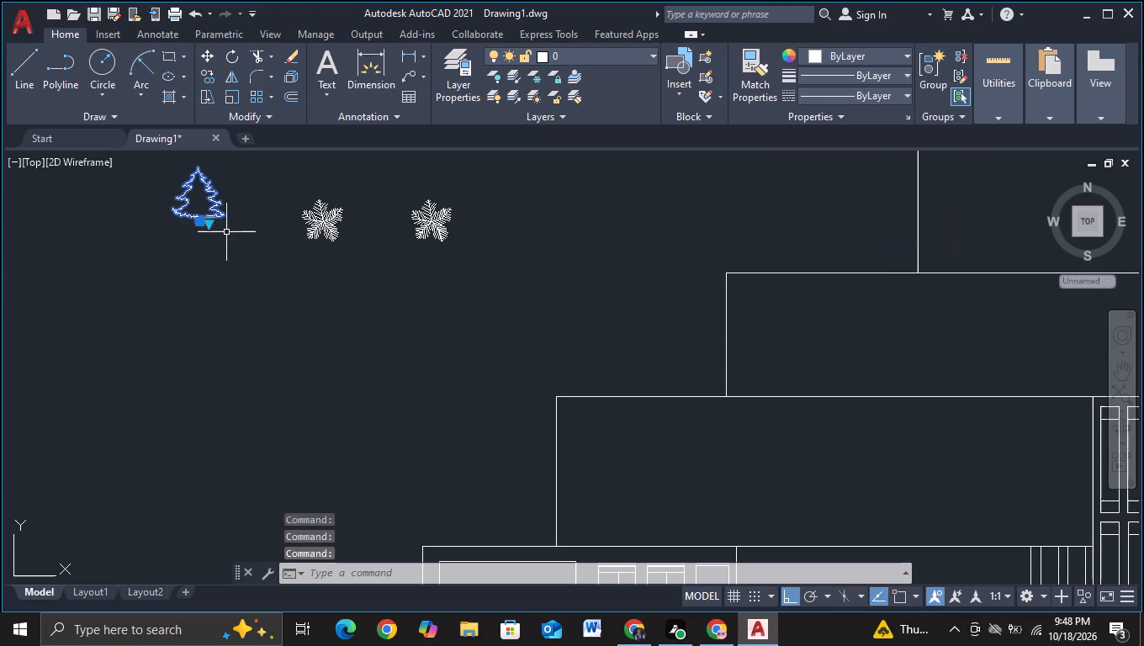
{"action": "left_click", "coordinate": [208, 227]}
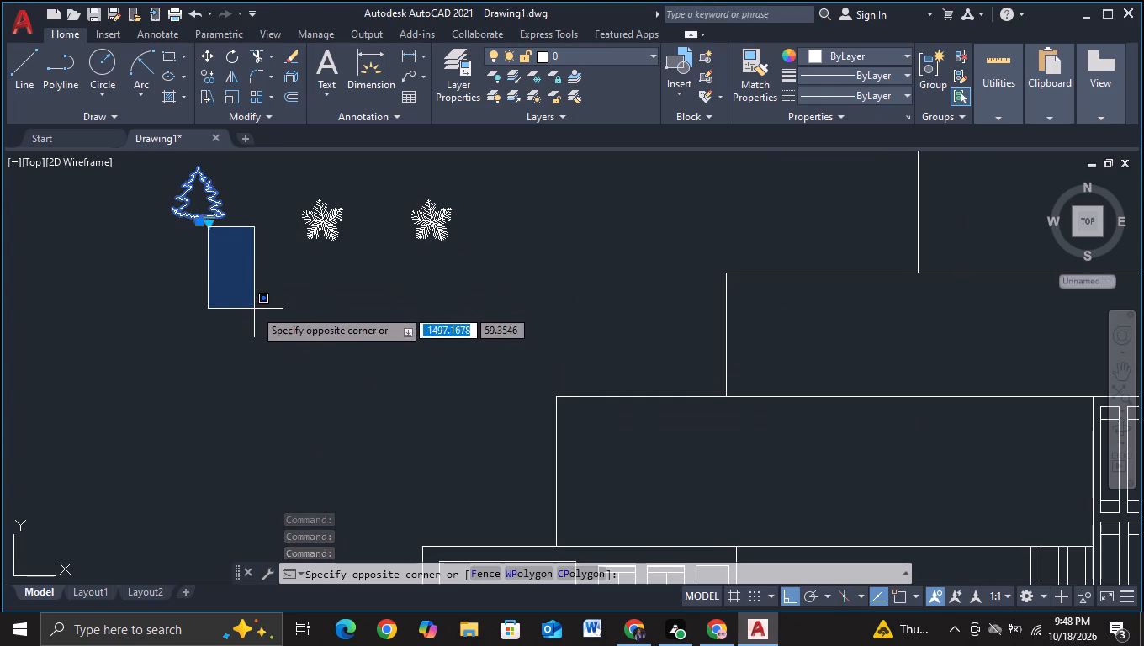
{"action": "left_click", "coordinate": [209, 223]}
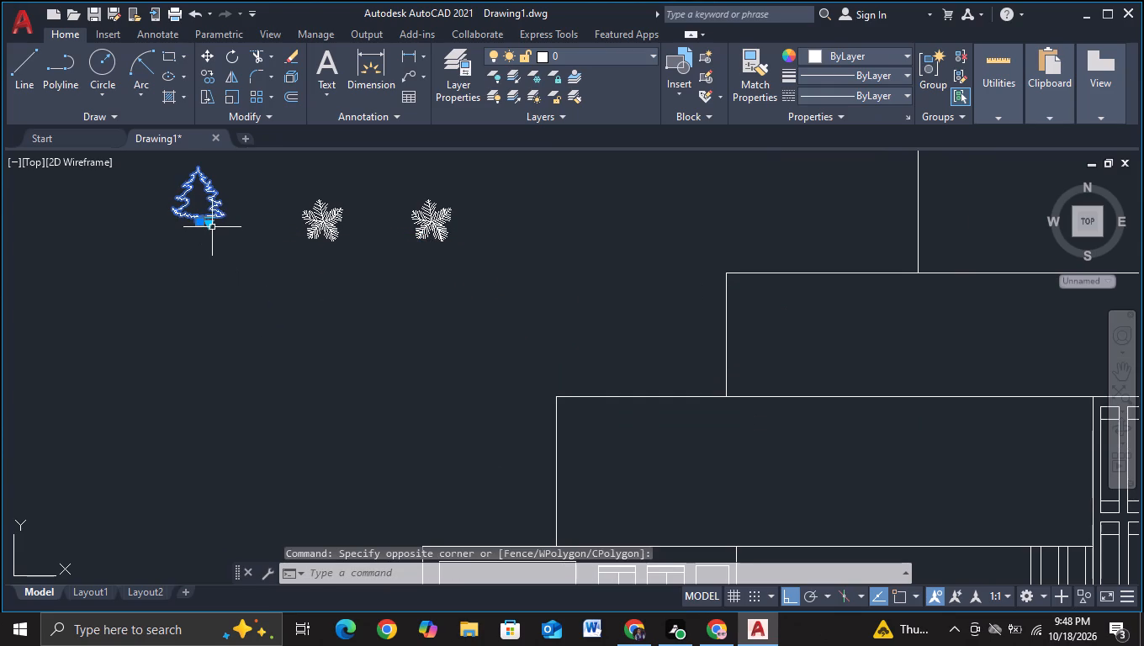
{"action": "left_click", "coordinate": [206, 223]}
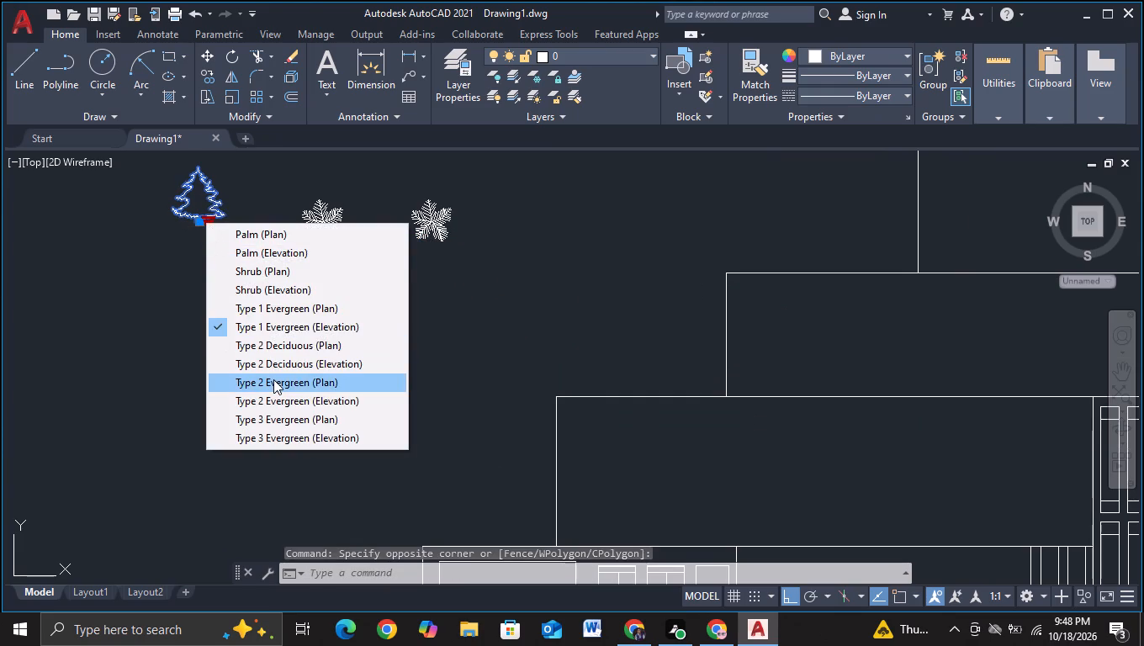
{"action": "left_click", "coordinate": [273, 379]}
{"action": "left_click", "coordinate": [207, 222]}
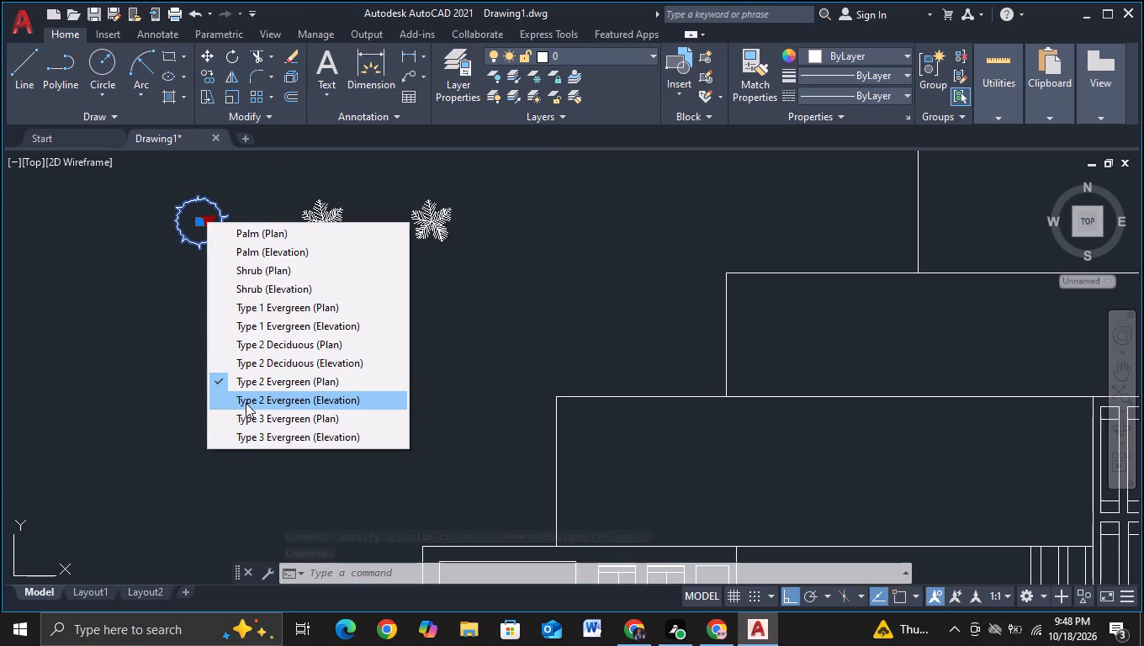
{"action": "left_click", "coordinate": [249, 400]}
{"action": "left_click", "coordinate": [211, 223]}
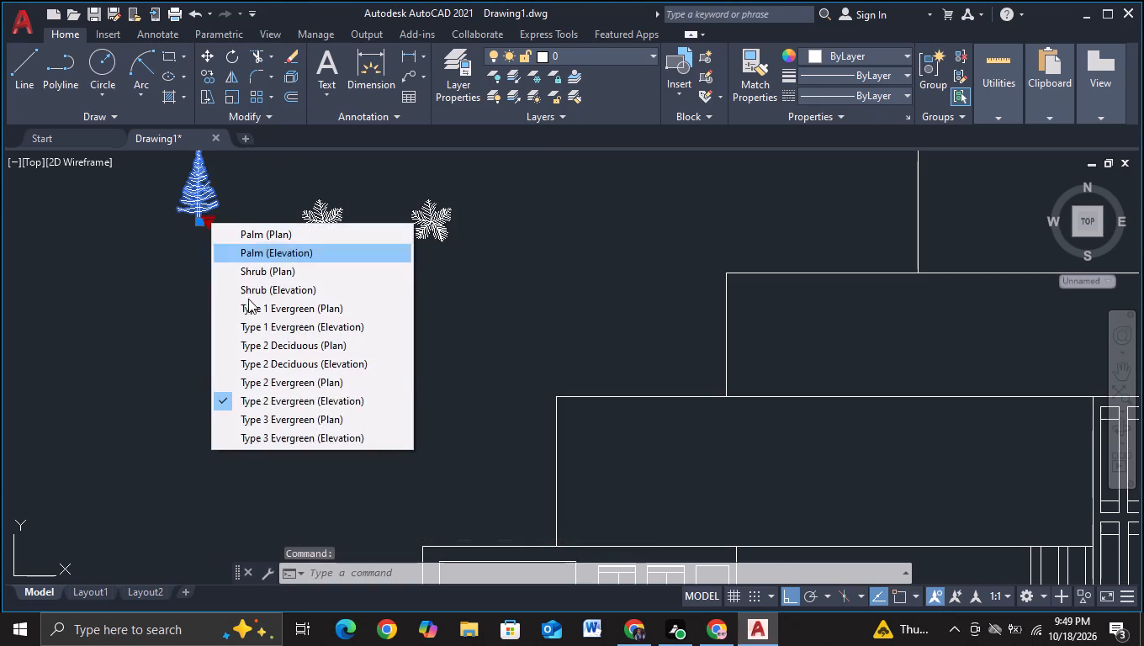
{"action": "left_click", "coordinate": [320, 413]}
Switch the leftmost tree to the Palm (Elevation) form.
{"action": "left_click", "coordinate": [211, 223]}
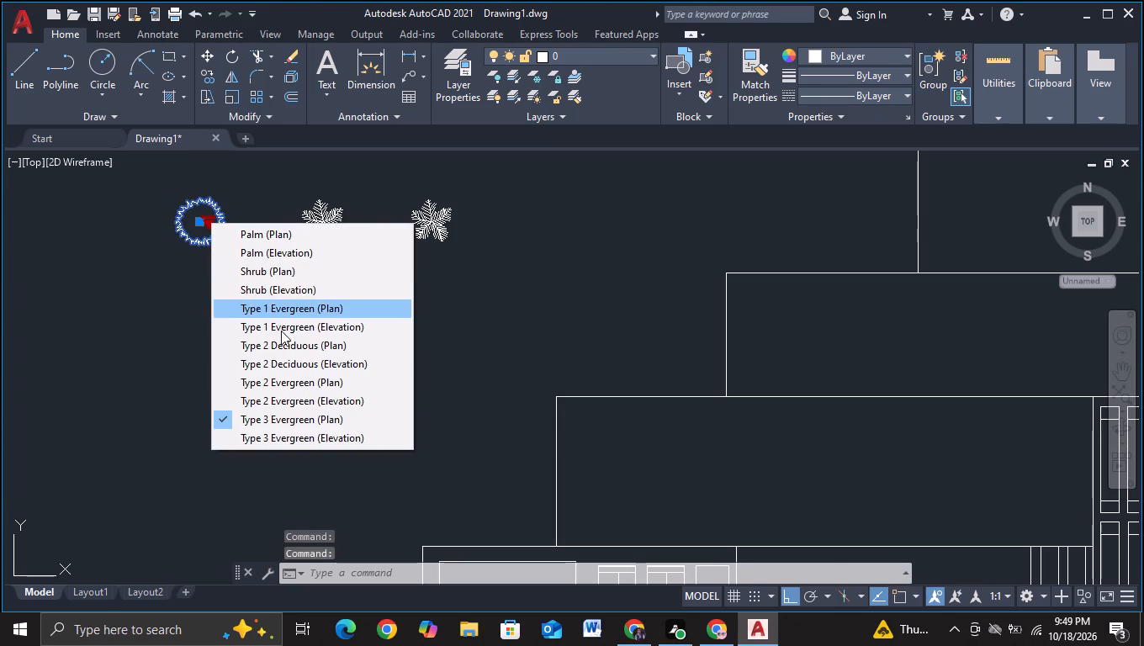
{"action": "left_click", "coordinate": [299, 258]}
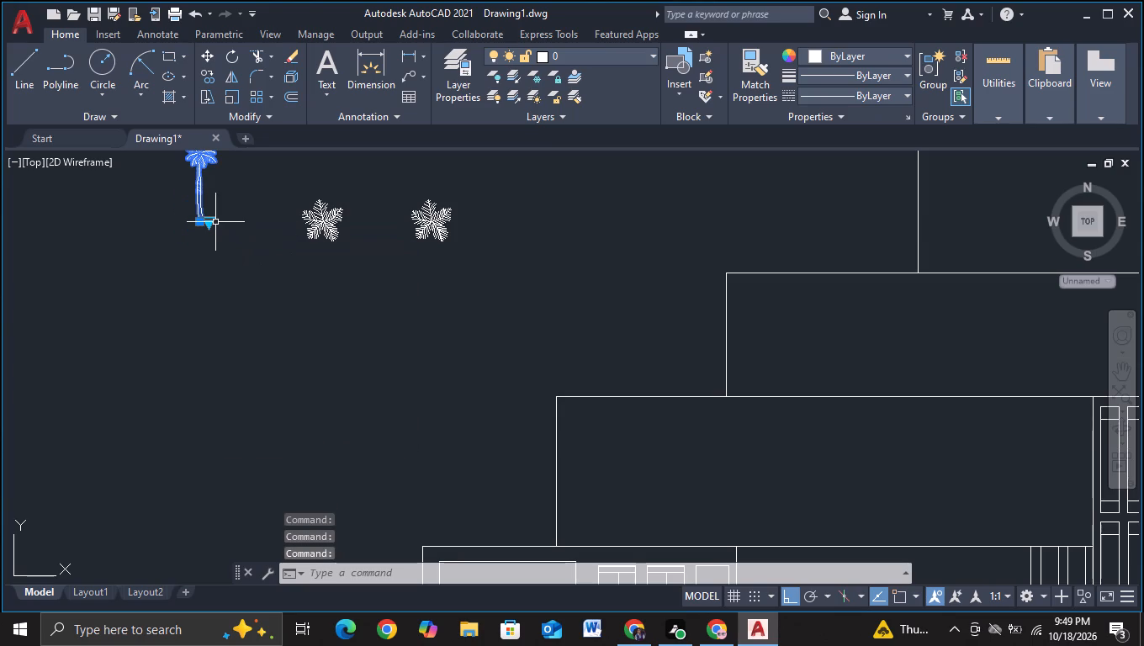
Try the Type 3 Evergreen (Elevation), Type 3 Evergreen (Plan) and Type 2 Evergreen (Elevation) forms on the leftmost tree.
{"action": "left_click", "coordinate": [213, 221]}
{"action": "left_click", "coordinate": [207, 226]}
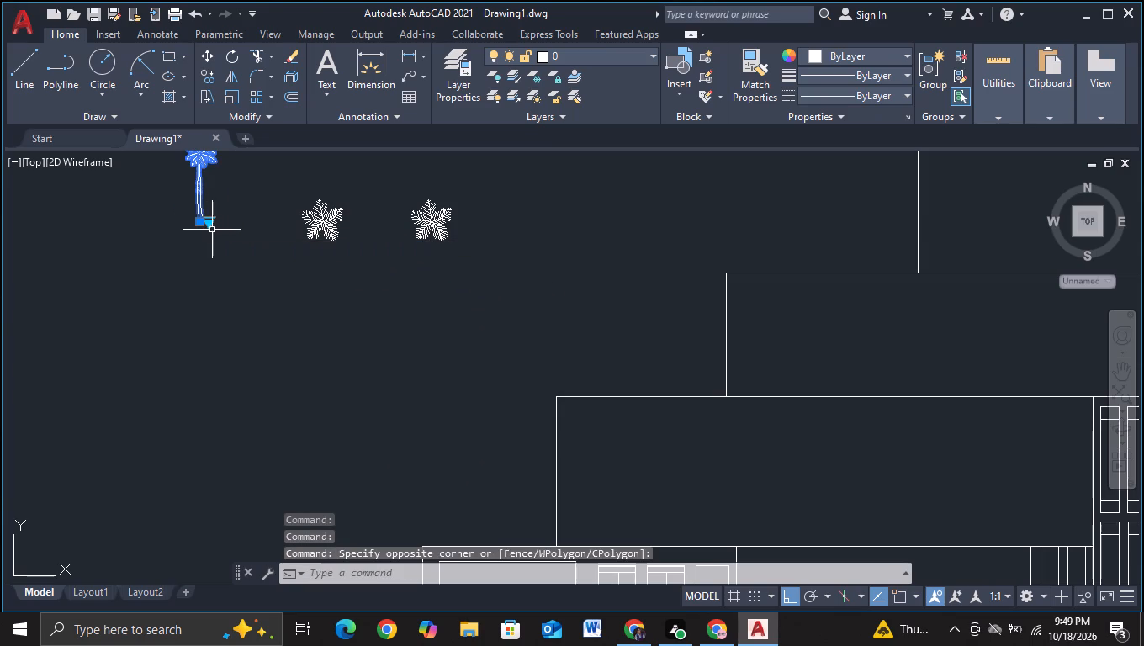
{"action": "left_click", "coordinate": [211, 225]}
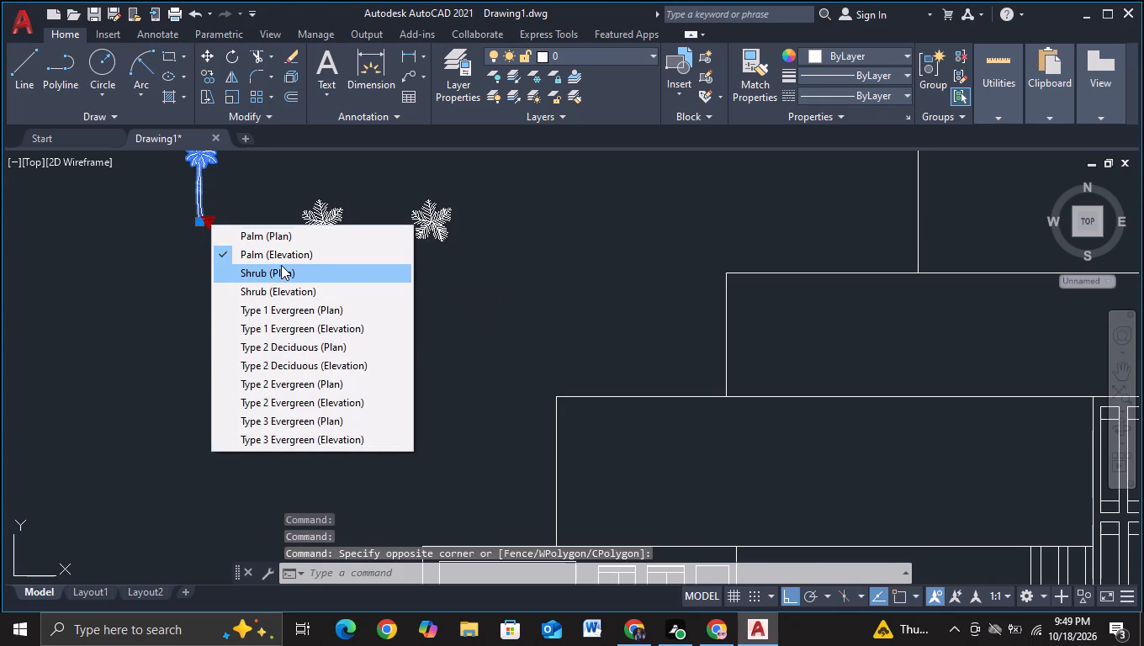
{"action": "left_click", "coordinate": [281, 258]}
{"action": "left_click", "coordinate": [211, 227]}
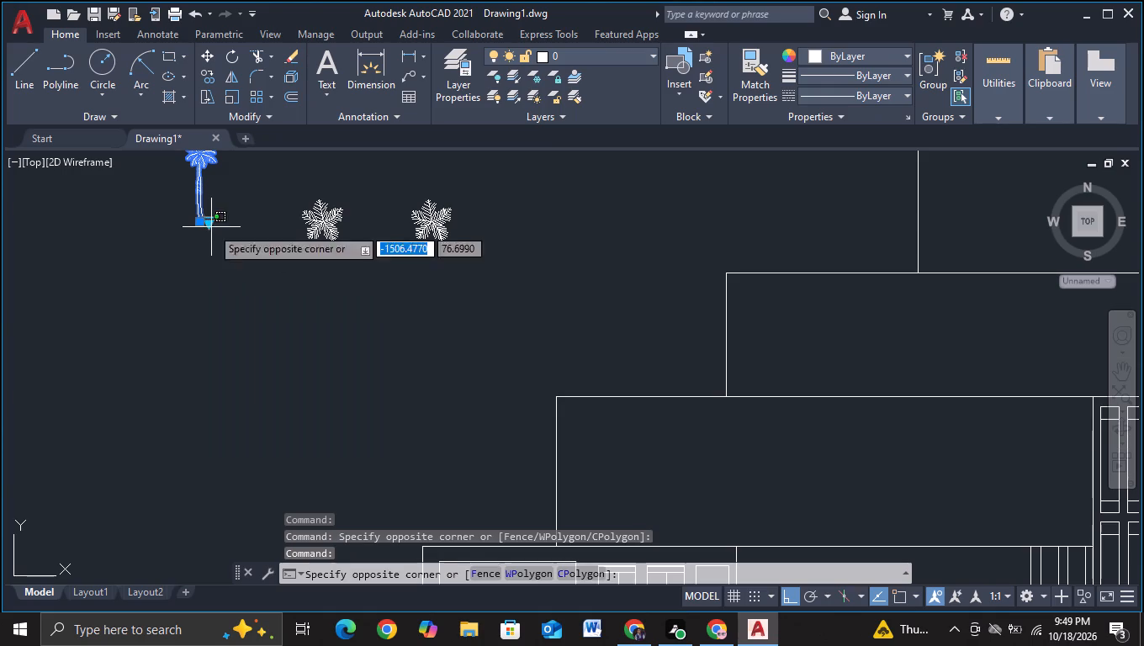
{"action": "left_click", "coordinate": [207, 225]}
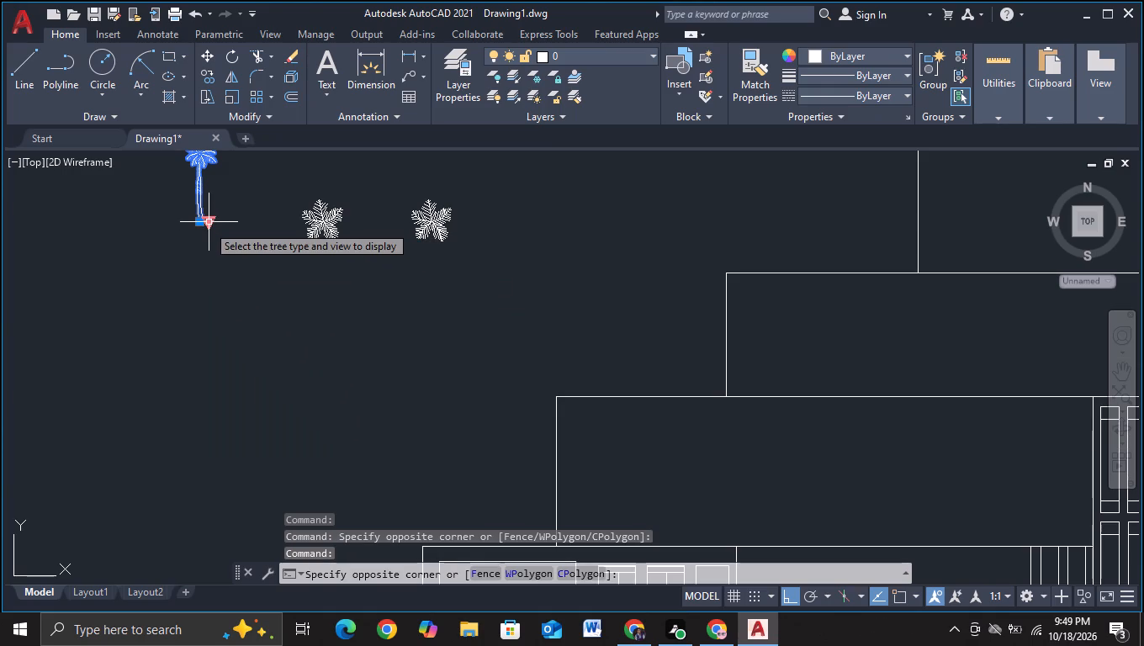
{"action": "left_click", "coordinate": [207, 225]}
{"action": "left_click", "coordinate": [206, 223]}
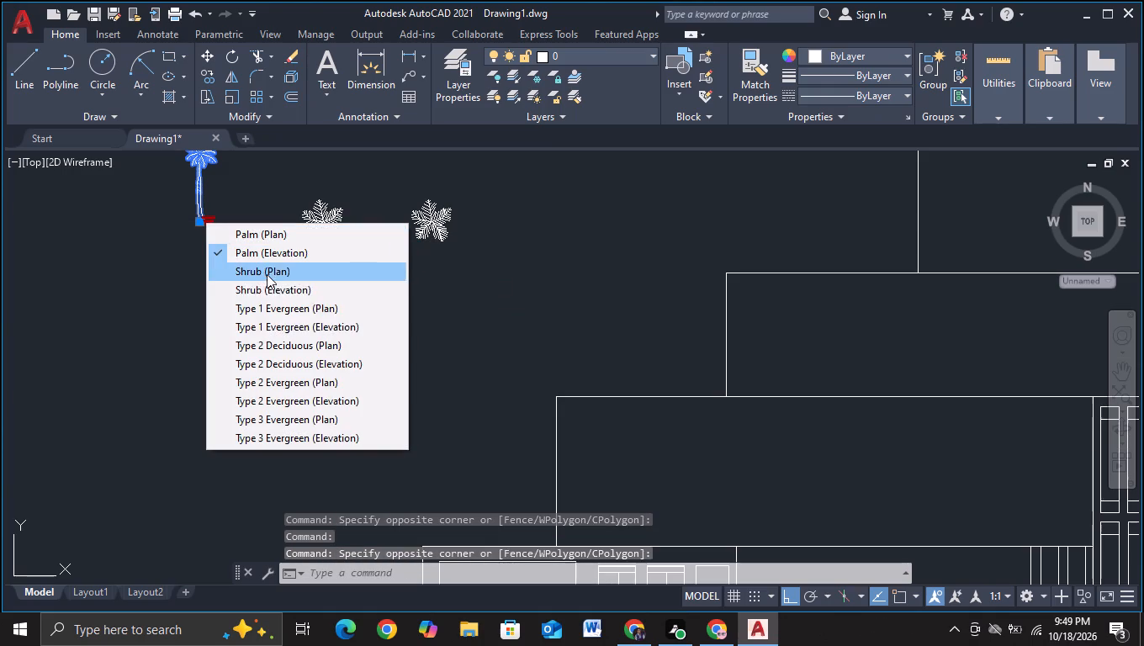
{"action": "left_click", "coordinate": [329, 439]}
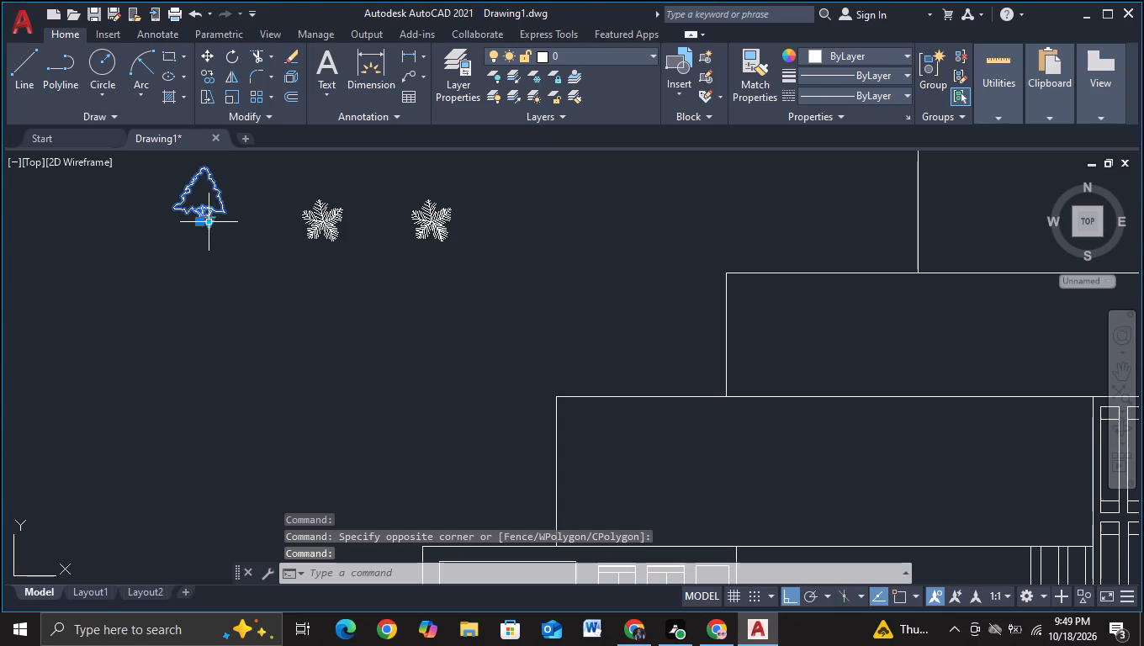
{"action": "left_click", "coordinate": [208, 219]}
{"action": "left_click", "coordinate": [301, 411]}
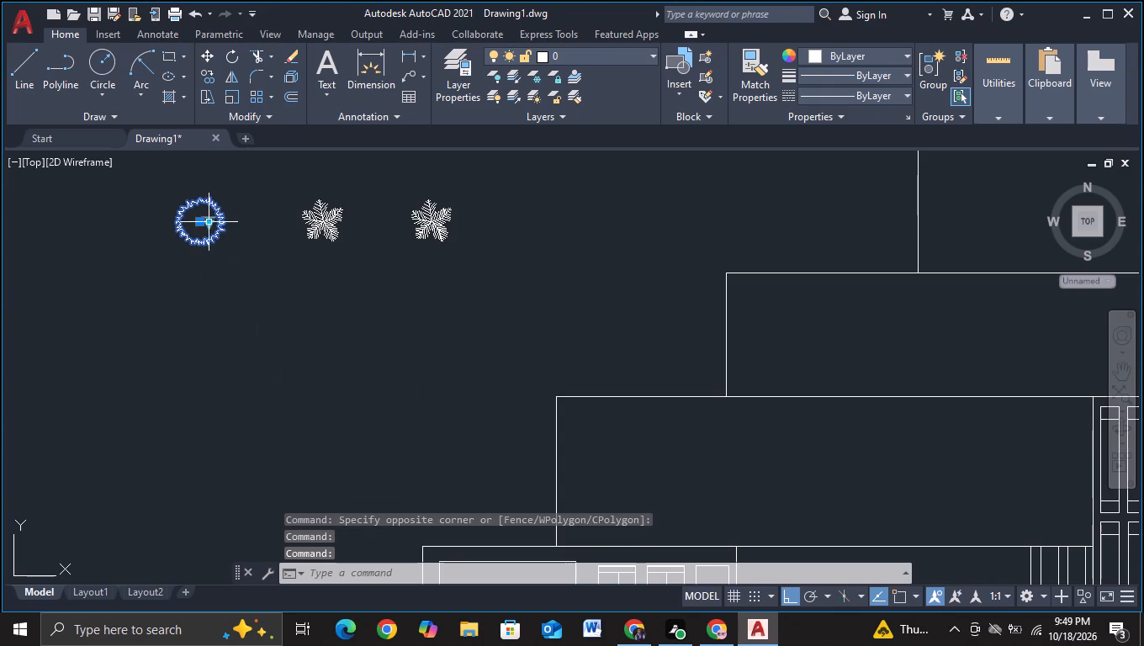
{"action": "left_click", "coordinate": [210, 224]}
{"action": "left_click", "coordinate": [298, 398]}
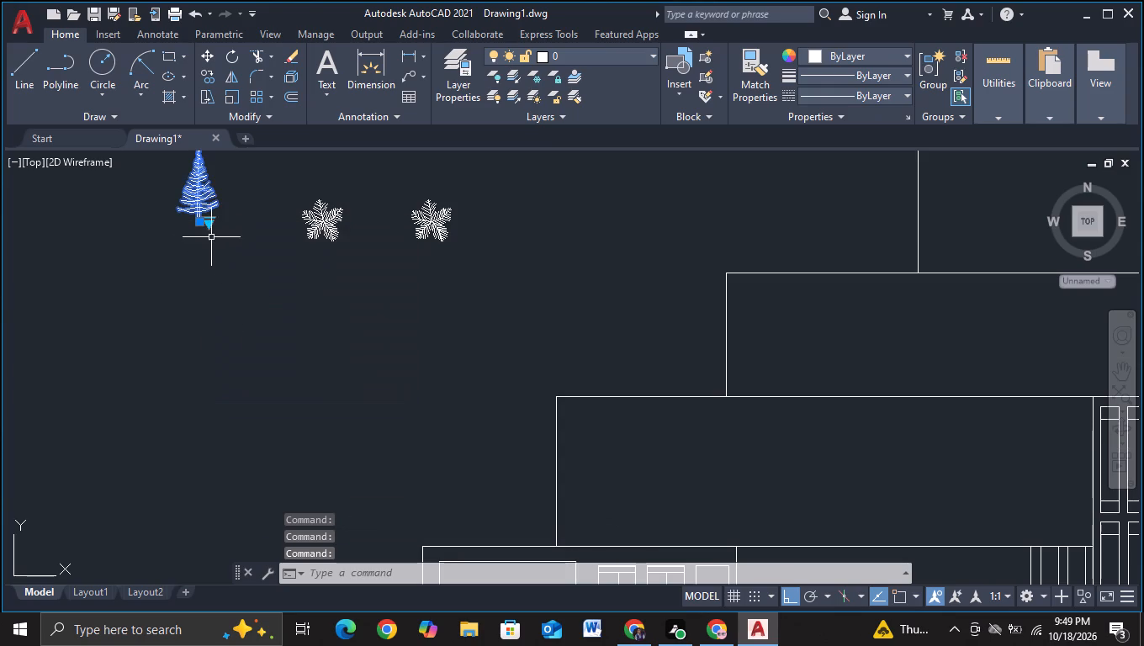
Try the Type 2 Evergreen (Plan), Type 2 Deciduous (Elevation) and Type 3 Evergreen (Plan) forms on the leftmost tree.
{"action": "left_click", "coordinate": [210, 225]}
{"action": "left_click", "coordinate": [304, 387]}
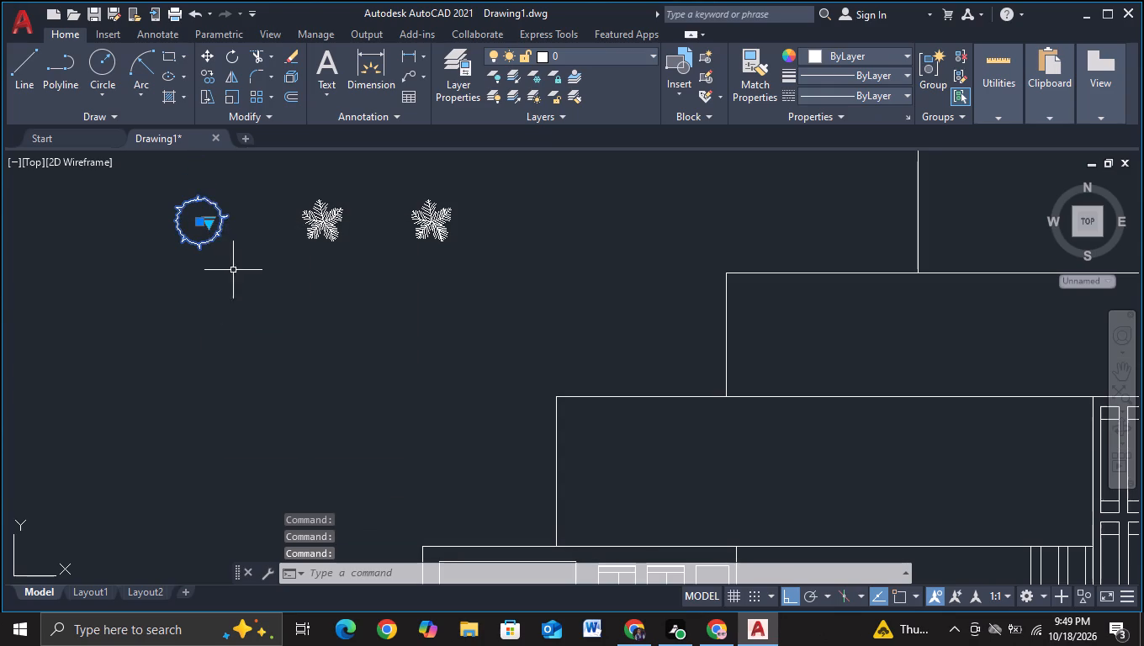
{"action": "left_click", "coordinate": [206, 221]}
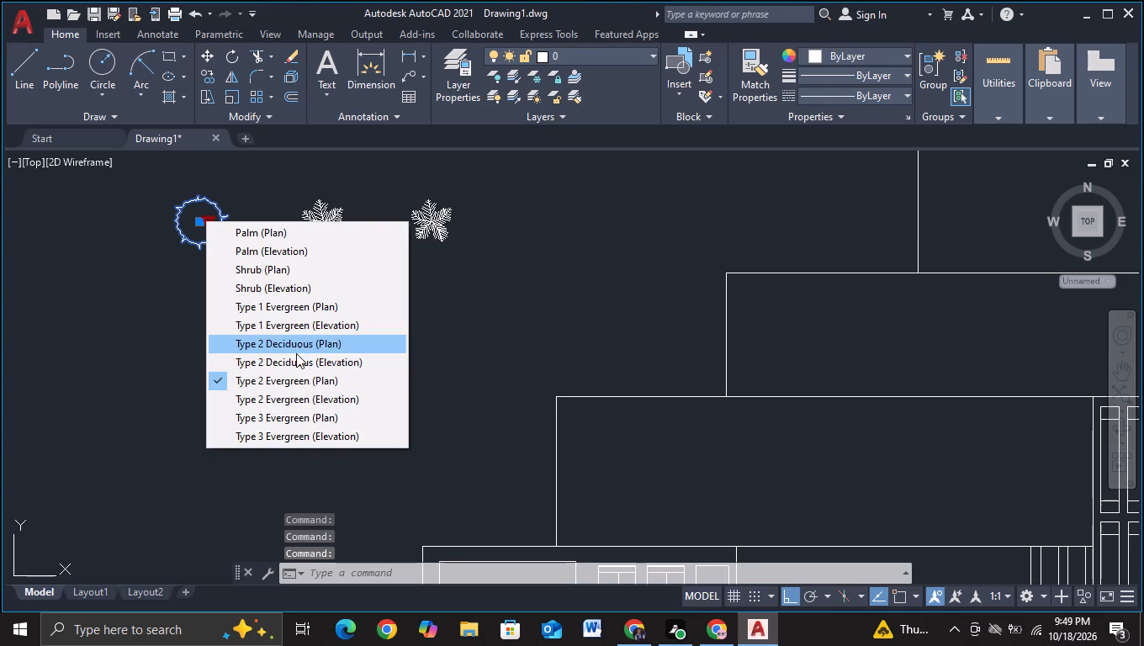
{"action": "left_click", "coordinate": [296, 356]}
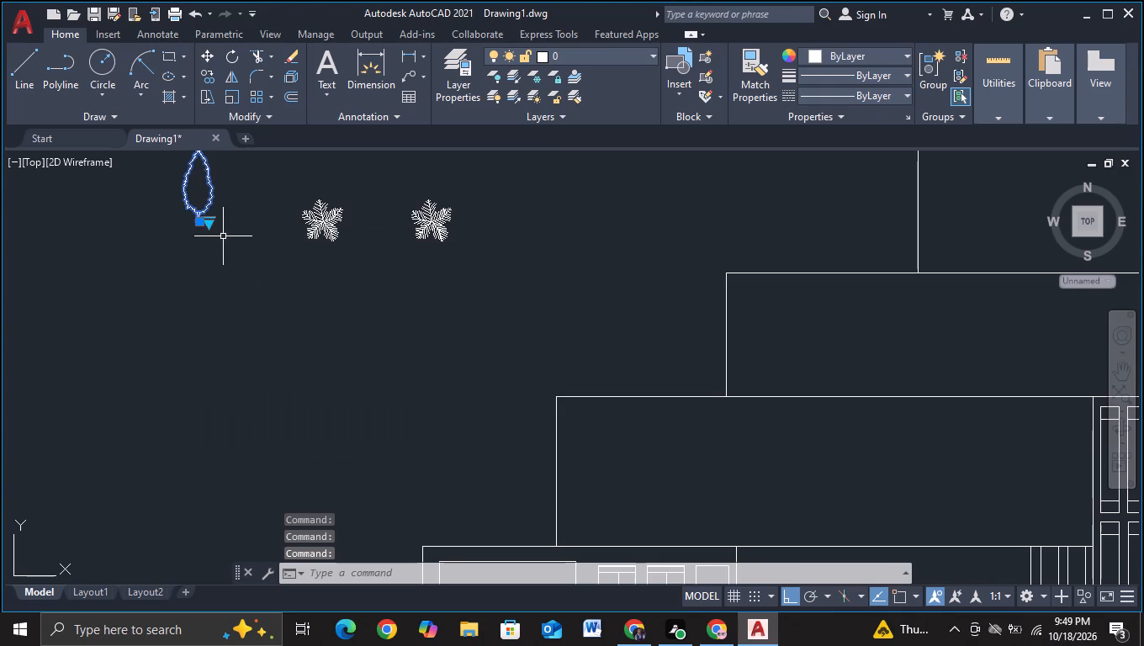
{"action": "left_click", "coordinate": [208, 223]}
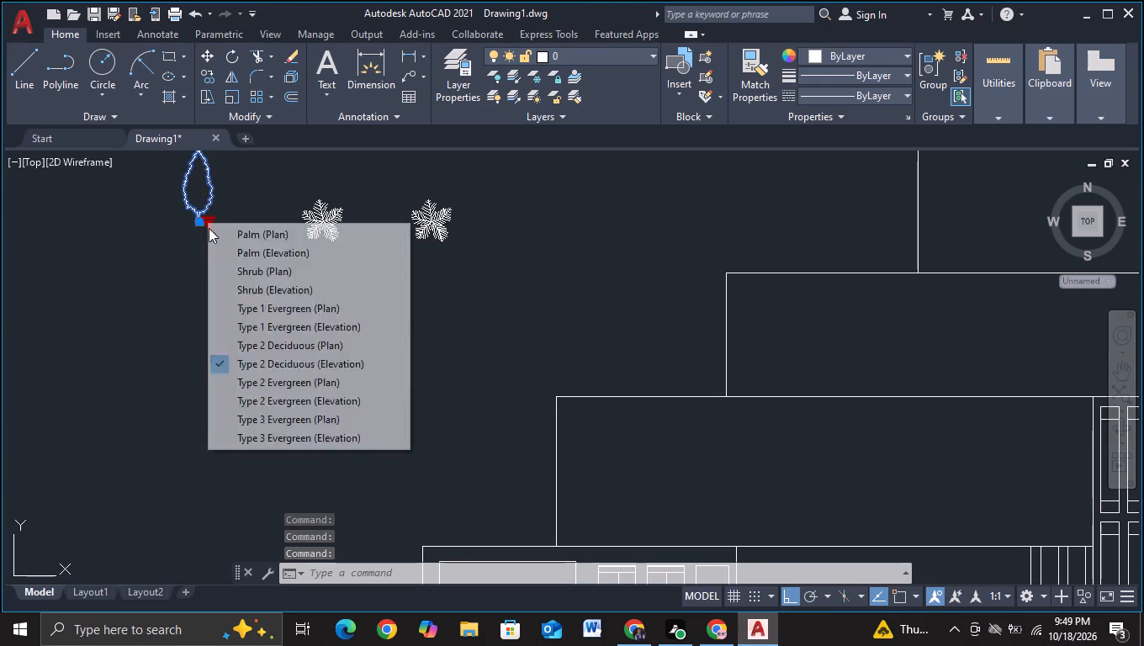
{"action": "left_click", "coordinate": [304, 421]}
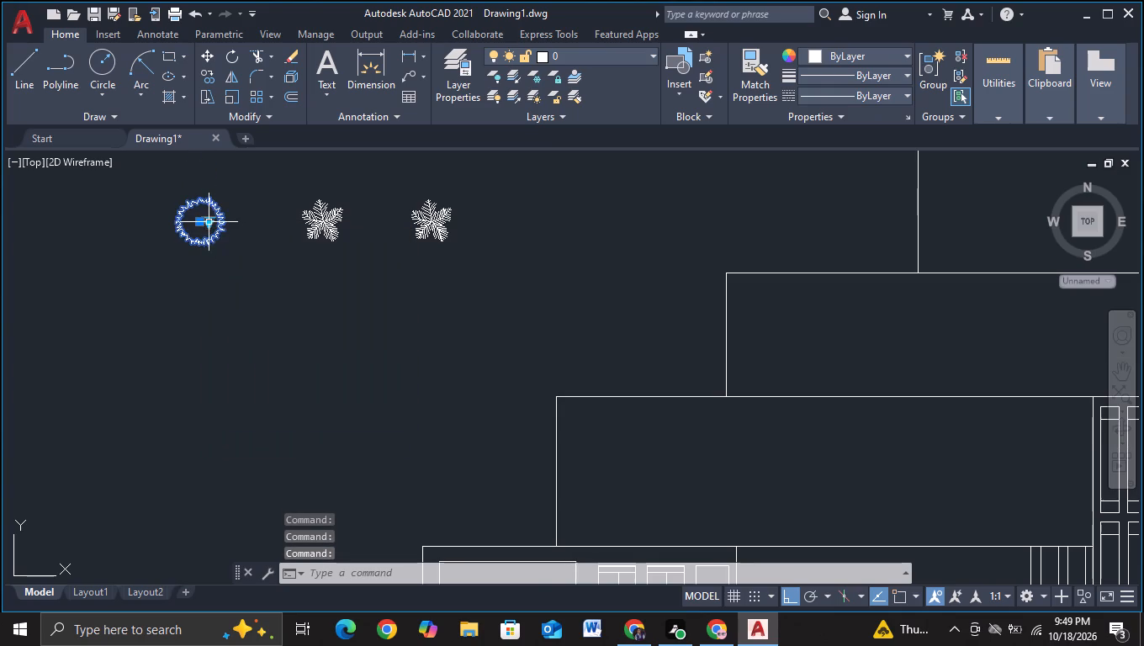
Switch the leftmost tree to the Type 3 Evergreen (Elevation) form.
{"action": "left_click", "coordinate": [204, 222]}
{"action": "left_click", "coordinate": [209, 225]}
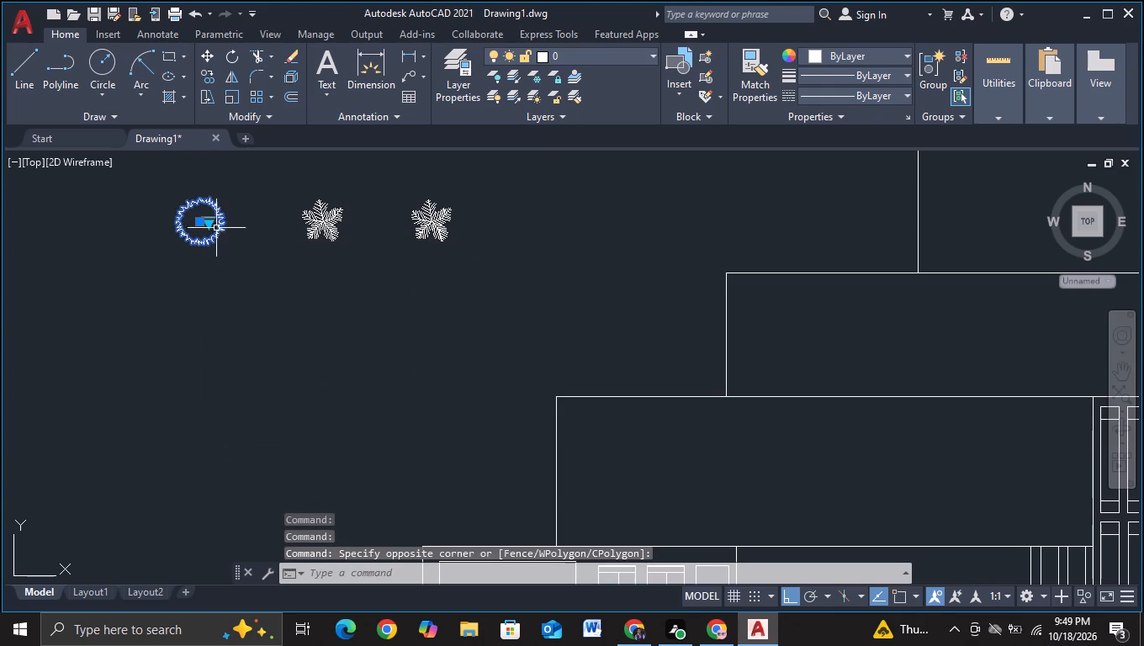
{"action": "left_click", "coordinate": [209, 222]}
{"action": "left_click", "coordinate": [304, 432]}
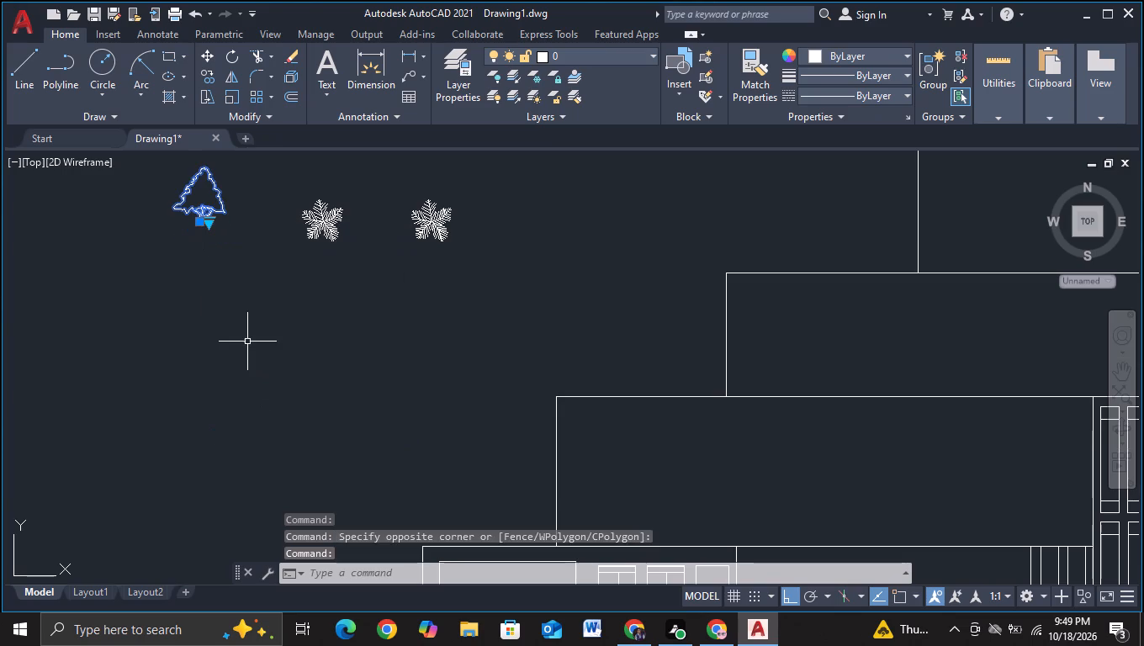
{"action": "key", "text": "Escape"}
Copy the evergreen elevation tree, with Ortho off, to just outside the building's left wall, slightly above the ground line.
{"action": "middle_click_drag", "start_coordinate": [207, 273], "coordinate": [264, 328]}
{"action": "left_click", "coordinate": [195, 202]}
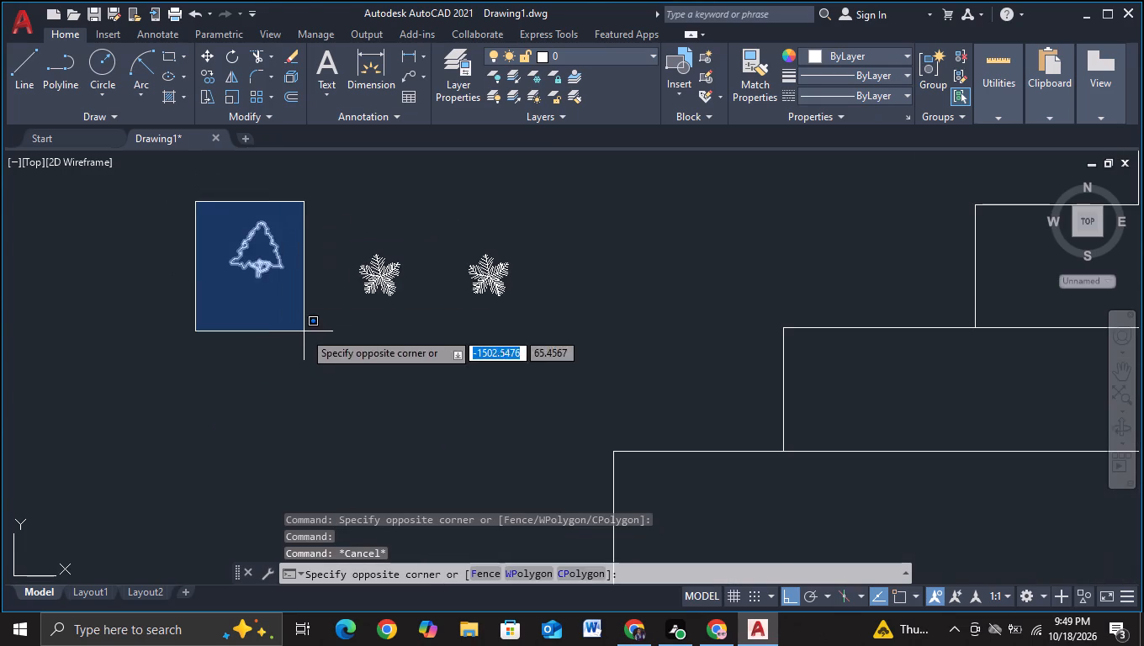
{"action": "left_click", "coordinate": [314, 328]}
{"action": "key", "text": "c"}
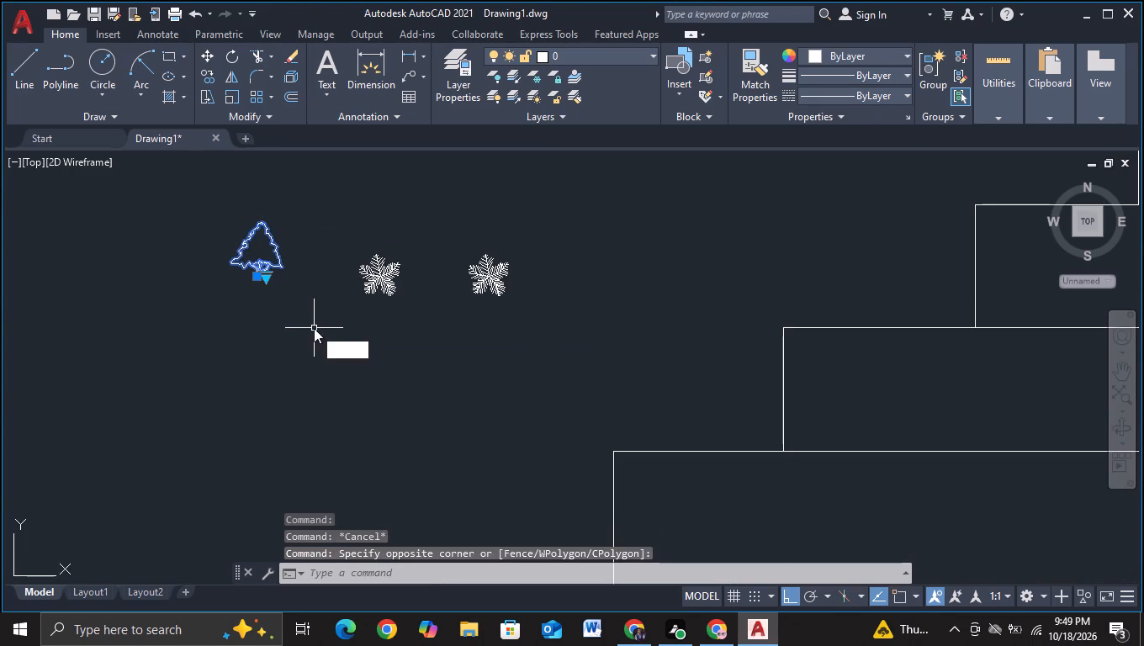
{"action": "left_click", "coordinate": [374, 383]}
{"action": "left_click_drag", "start_coordinate": [260, 255], "coordinate": [269, 276]}
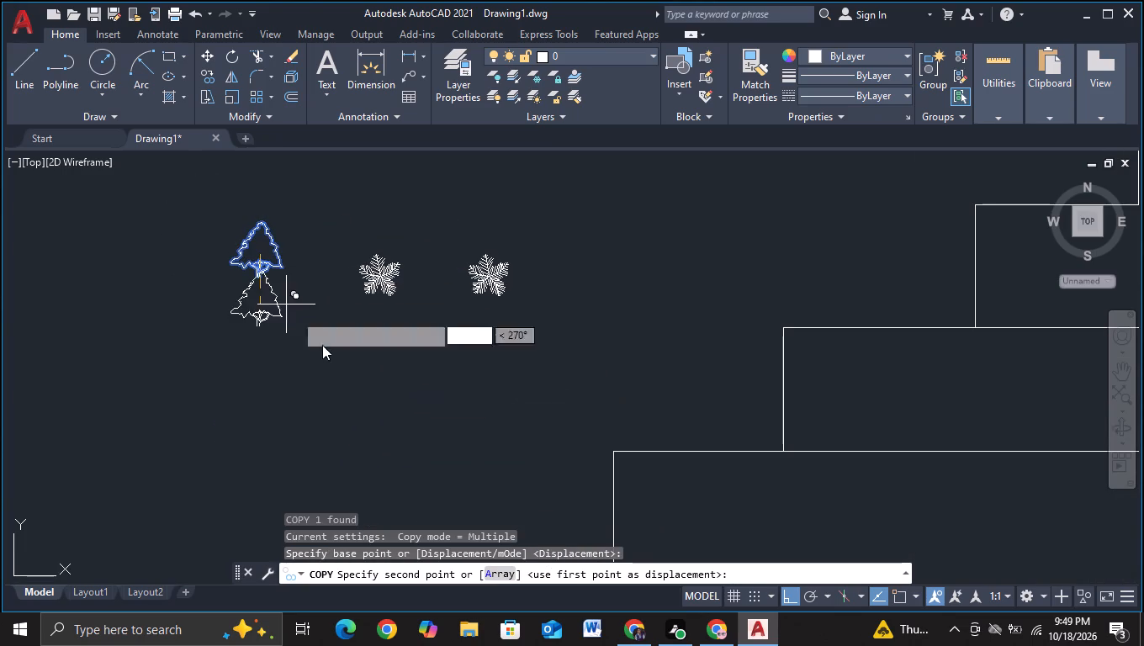
{"action": "middle_click_drag", "start_coordinate": [347, 368], "coordinate": [168, 209]}
{"action": "middle_click_drag", "start_coordinate": [322, 385], "coordinate": [287, 257]}
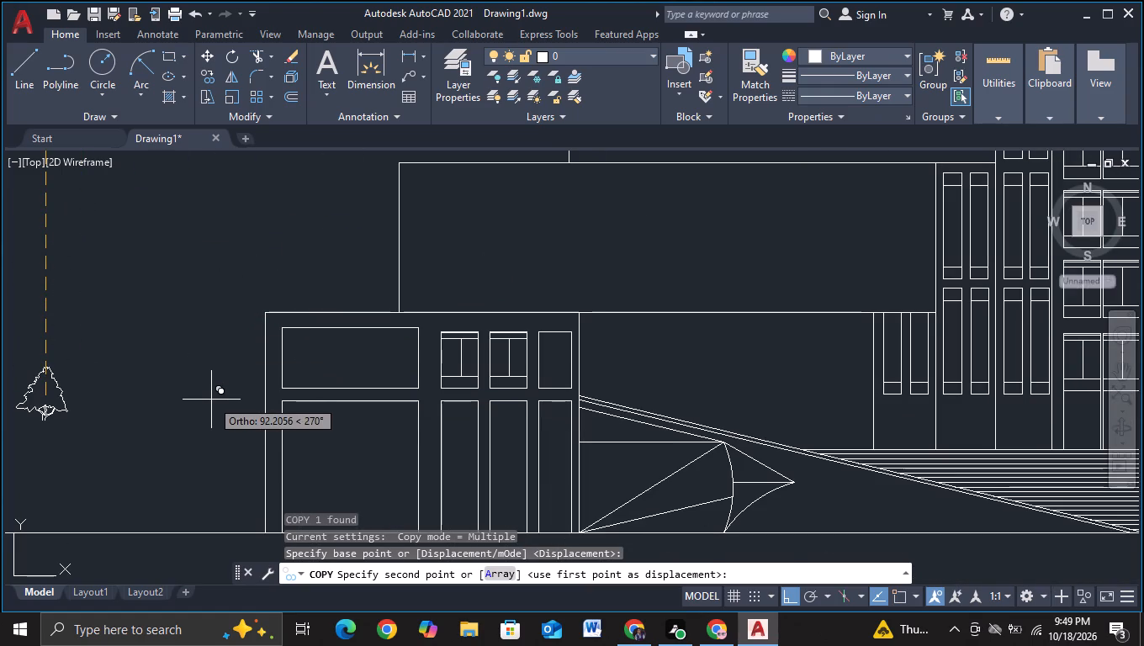
{"action": "key", "text": "F8"}
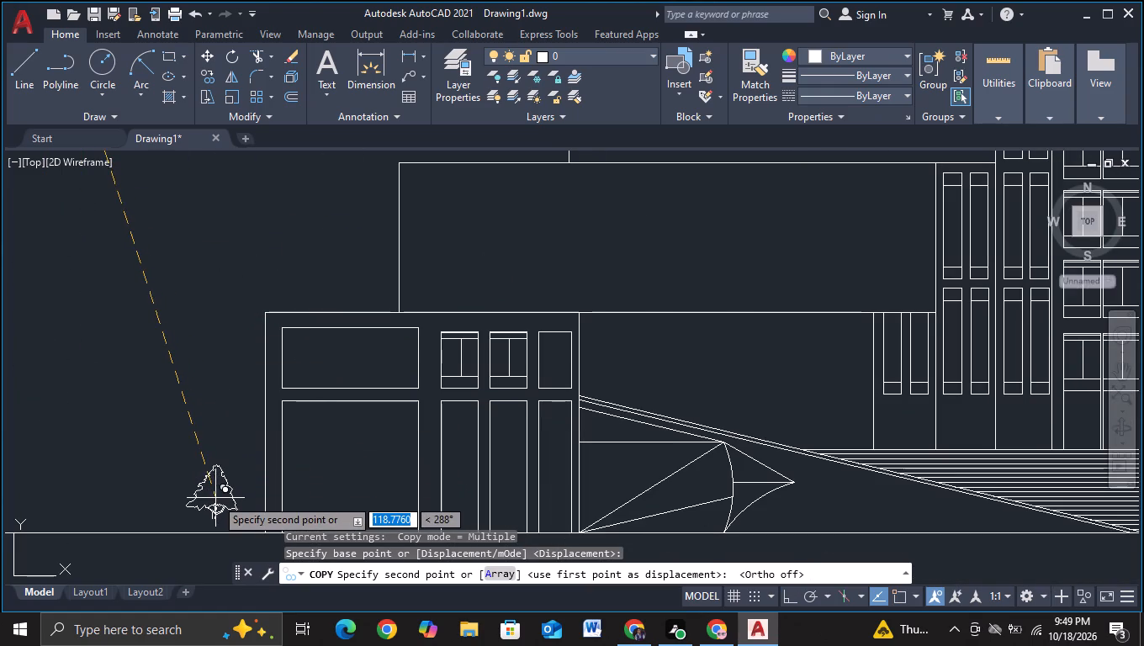
{"action": "scroll", "coordinate": [215, 498], "scroll_direction": "up", "scroll_amount": 1}
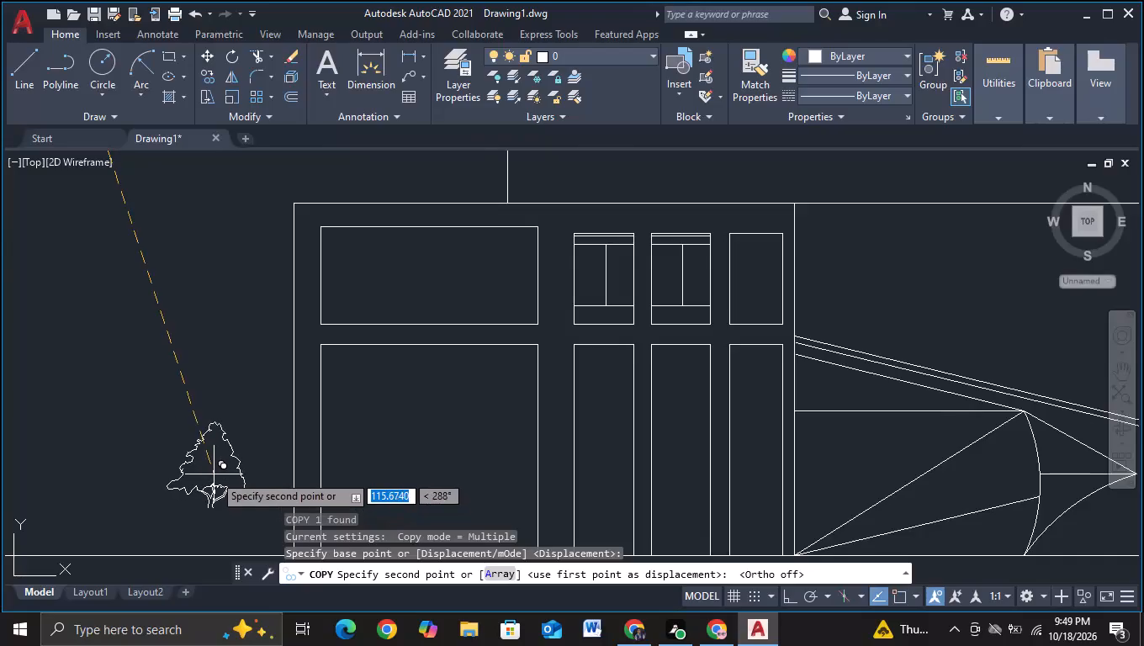
{"action": "middle_click_drag", "start_coordinate": [214, 474], "coordinate": [235, 369]}
{"action": "scroll", "coordinate": [221, 438], "scroll_direction": "down", "scroll_amount": 1}
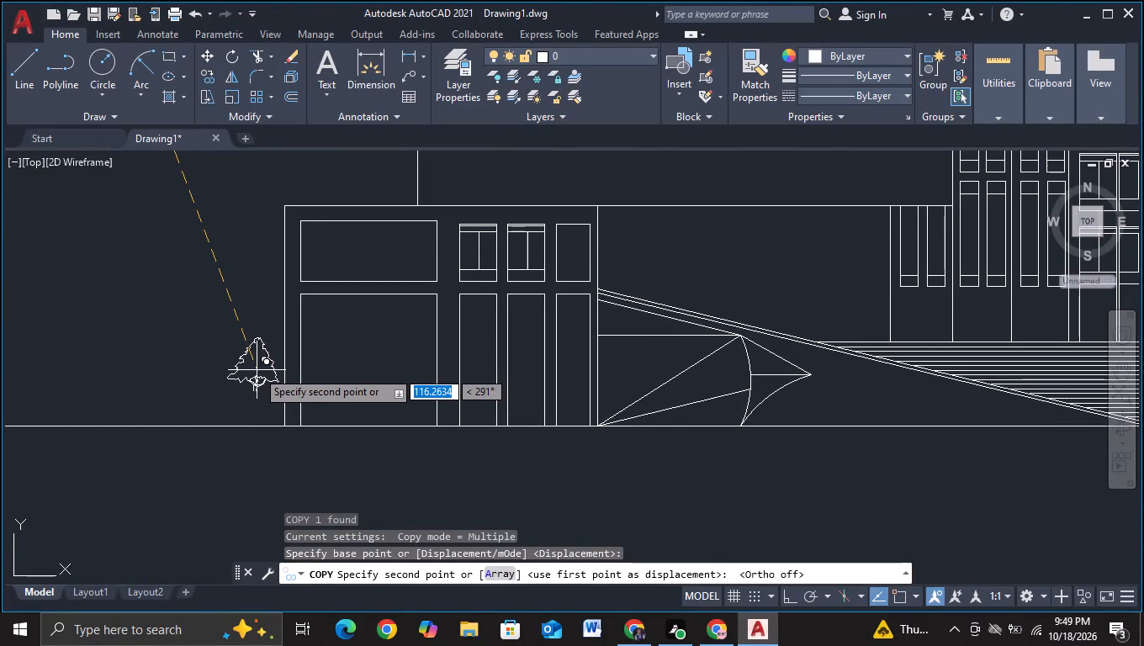
{"action": "left_click", "coordinate": [257, 370]}
{"action": "key", "text": "Escape"}
Scale the copied evergreen beside the left wall up freehand to about twice its size.
{"action": "left_click", "coordinate": [224, 317]}
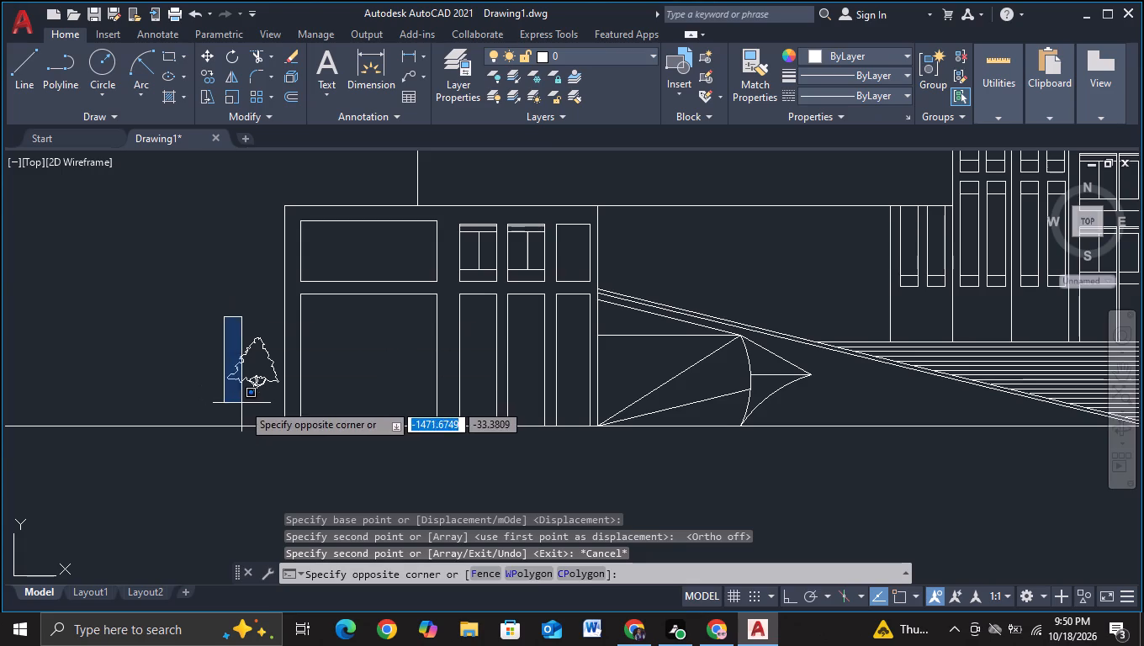
{"action": "left_click", "coordinate": [267, 389]}
{"action": "left_click", "coordinate": [267, 380]}
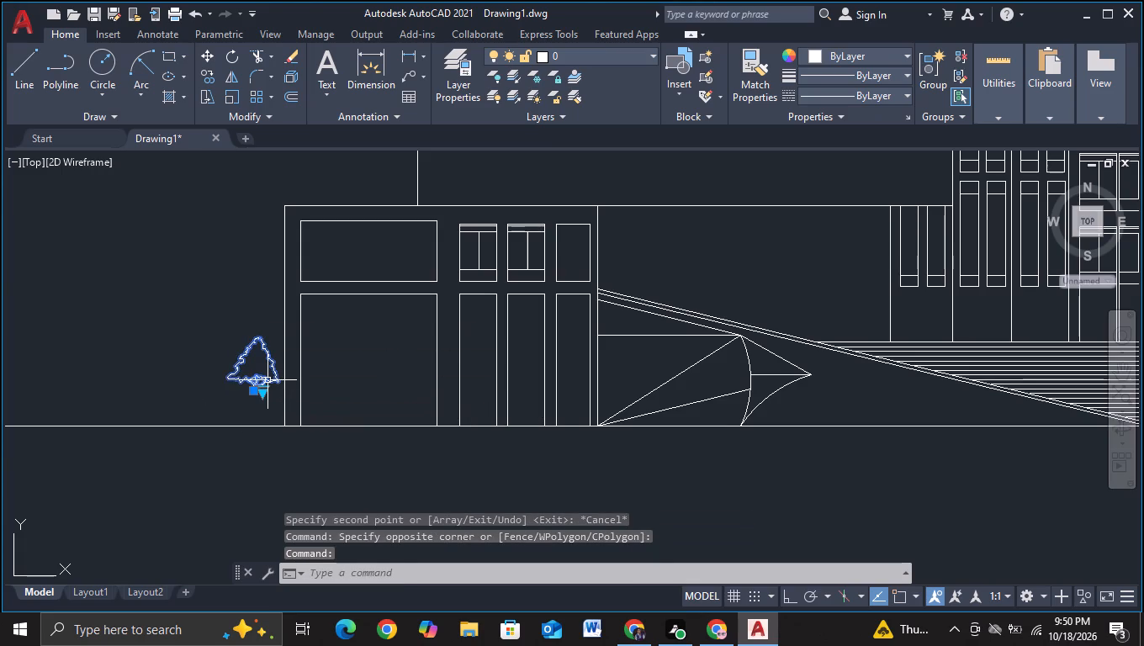
{"action": "key", "text": "s"}
{"action": "left_click", "coordinate": [295, 432]}
{"action": "left_click", "coordinate": [260, 386]}
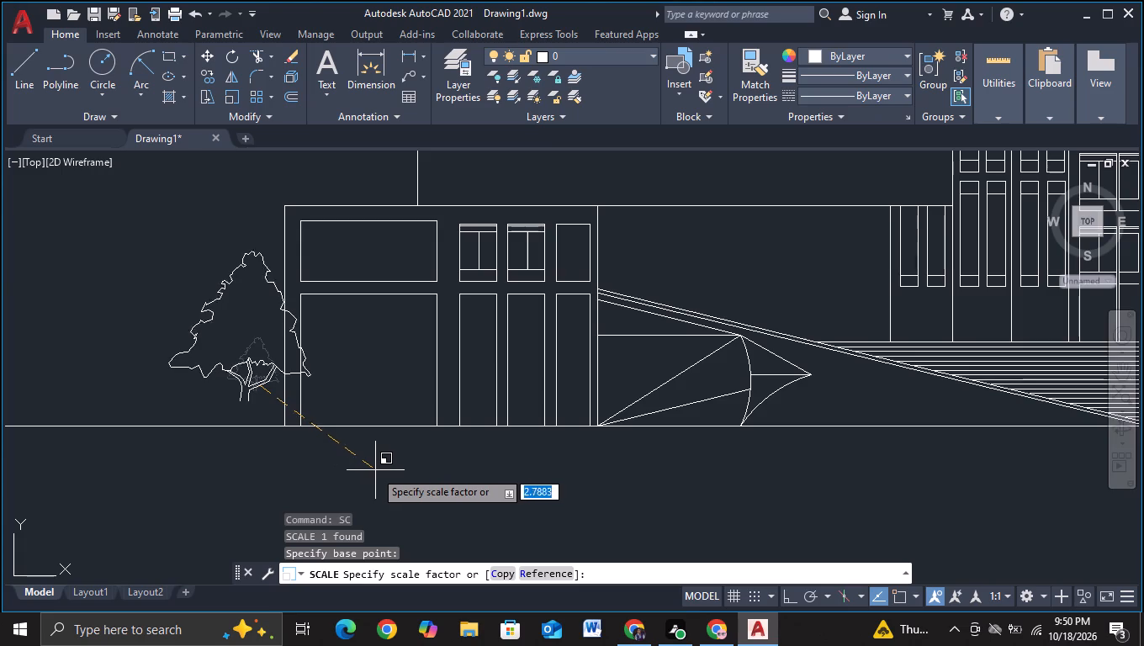
{"action": "left_click", "coordinate": [338, 443]}
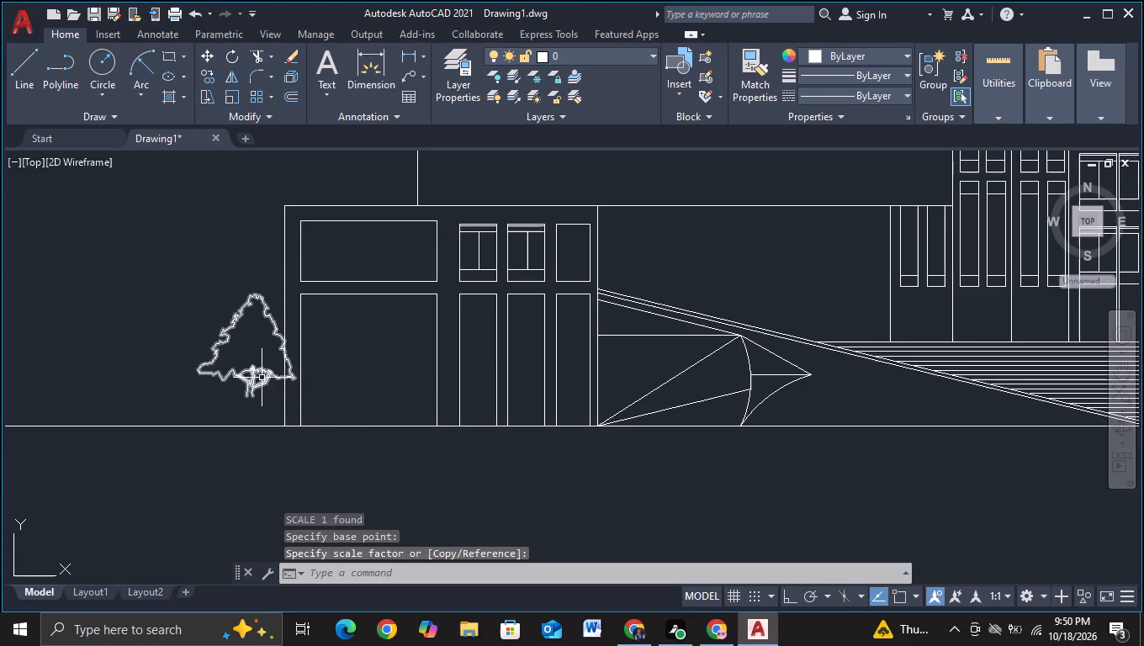
Move the enlarged evergreen down so its trunk stands on the ground line, overlapping the building's left wall.
{"action": "left_click", "coordinate": [261, 373]}
{"action": "key", "text": "m"}
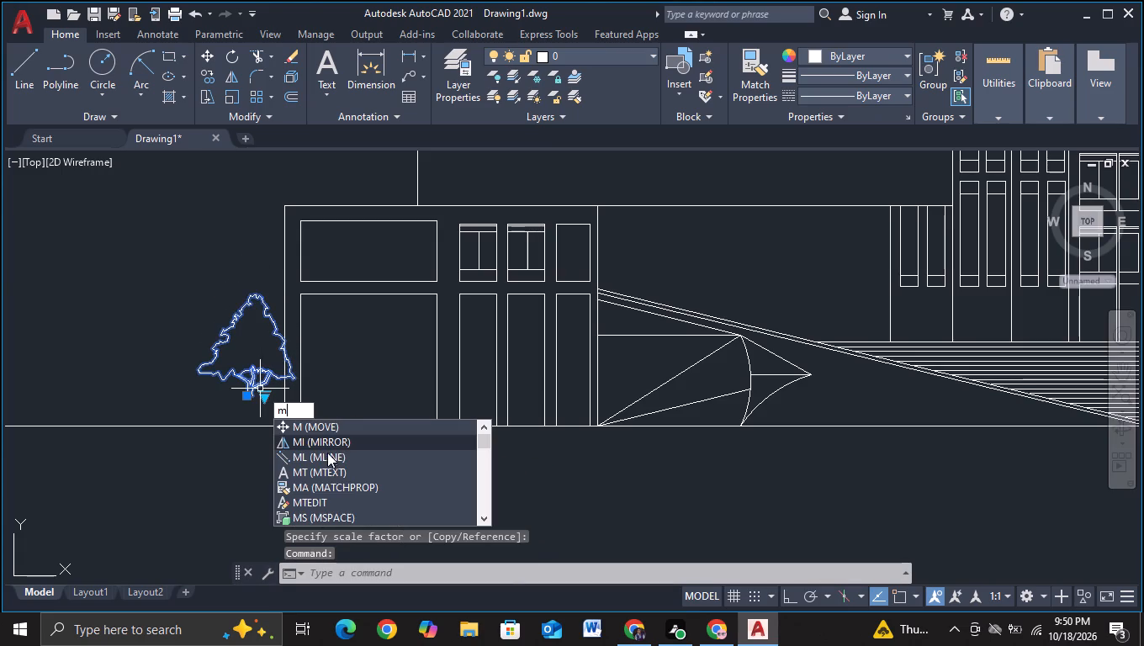
{"action": "left_click", "coordinate": [321, 425]}
{"action": "left_click", "coordinate": [263, 362]}
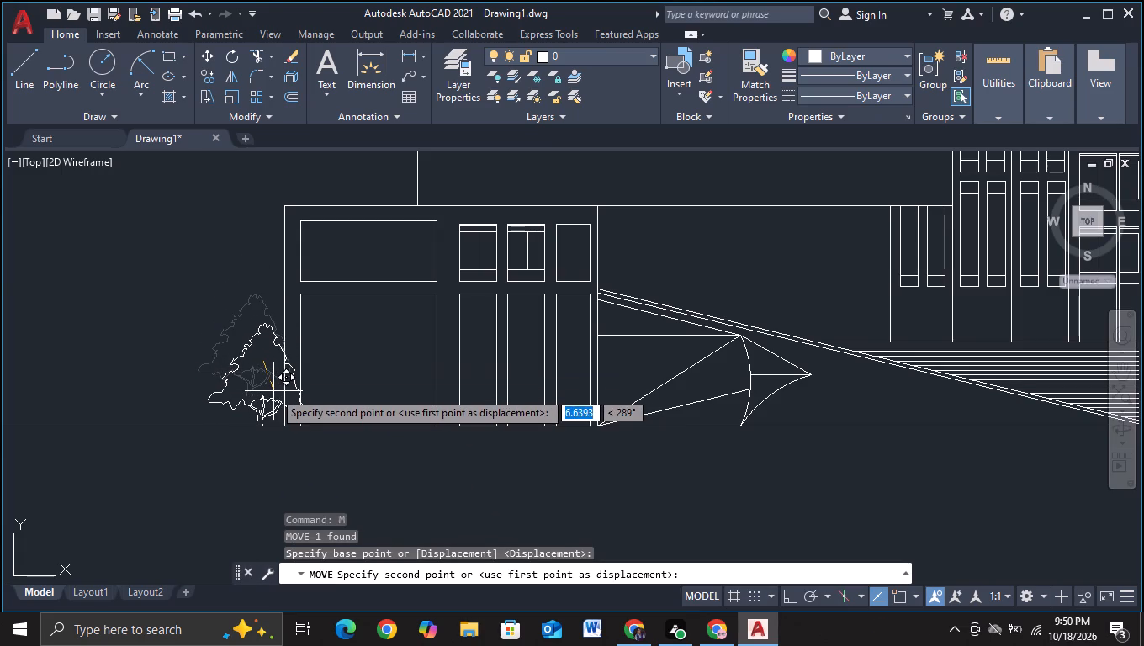
{"action": "left_click", "coordinate": [273, 391]}
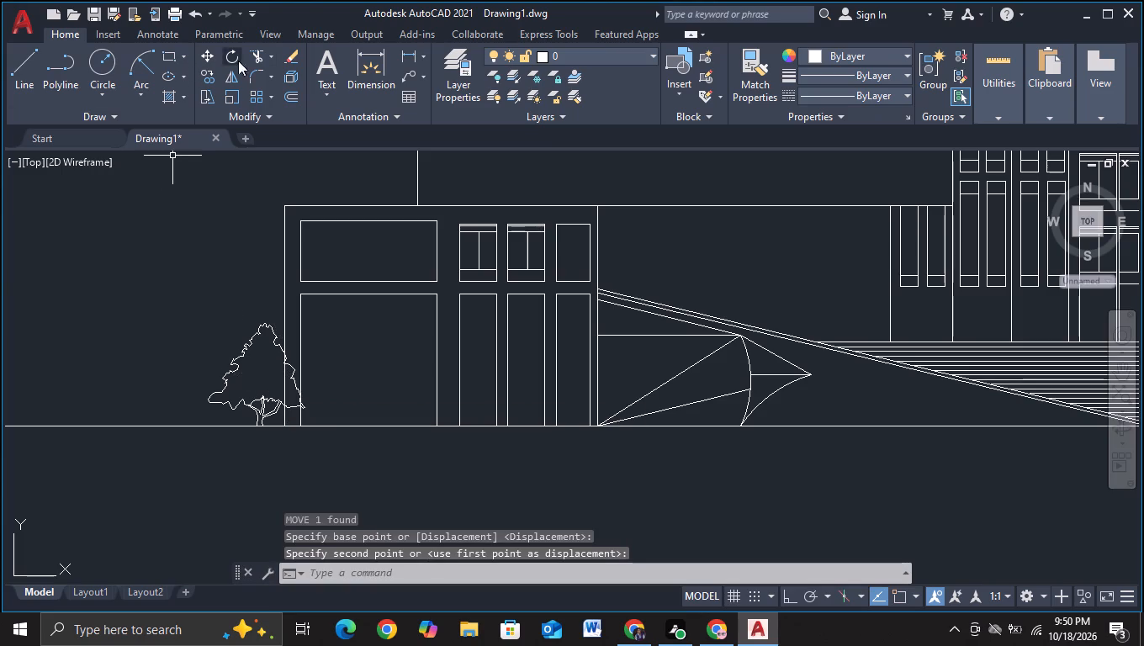
Trim the building's left wall line and the adjacent lower opening's edge where they pass behind the evergreen's crown.
{"action": "left_click", "coordinate": [251, 55]}
{"action": "left_click", "coordinate": [283, 399]}
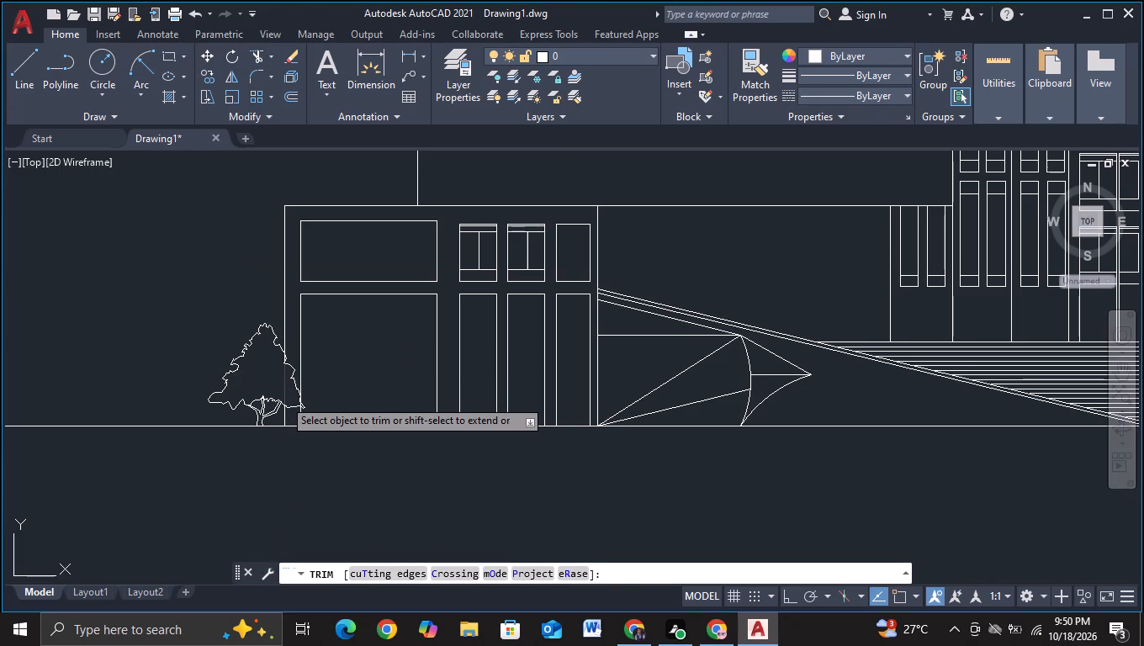
{"action": "scroll", "coordinate": [304, 403], "scroll_direction": "up", "scroll_amount": 1}
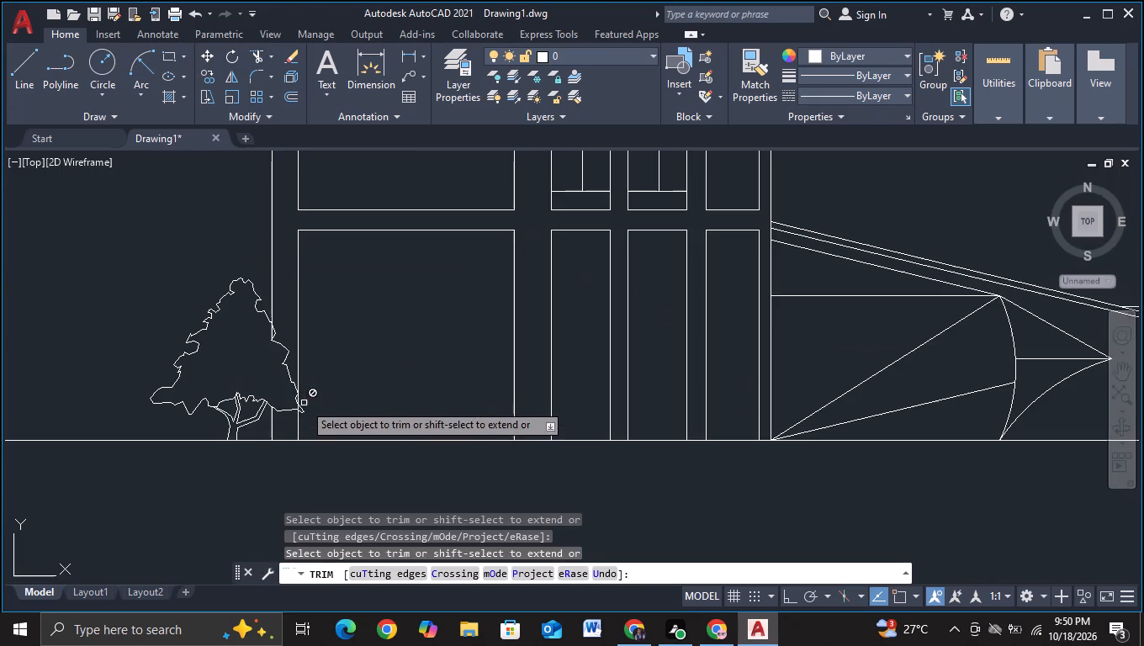
{"action": "scroll", "coordinate": [325, 400], "scroll_direction": "up", "scroll_amount": 2}
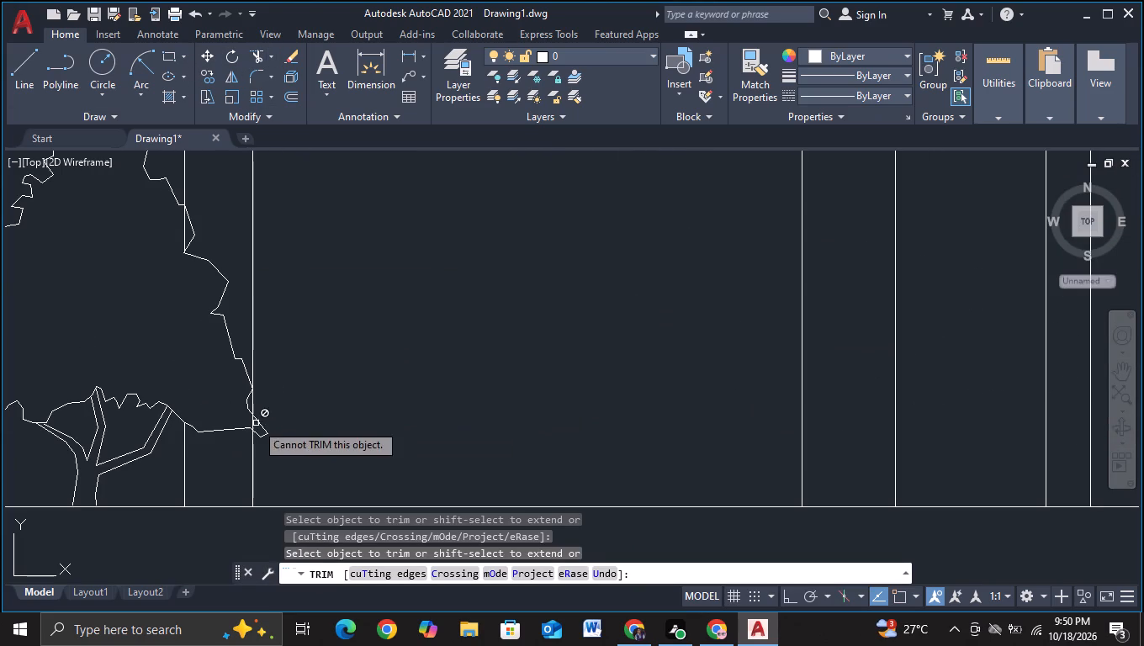
{"action": "left_click", "coordinate": [252, 422]}
{"action": "scroll", "coordinate": [326, 400], "scroll_direction": "down", "scroll_amount": 2}
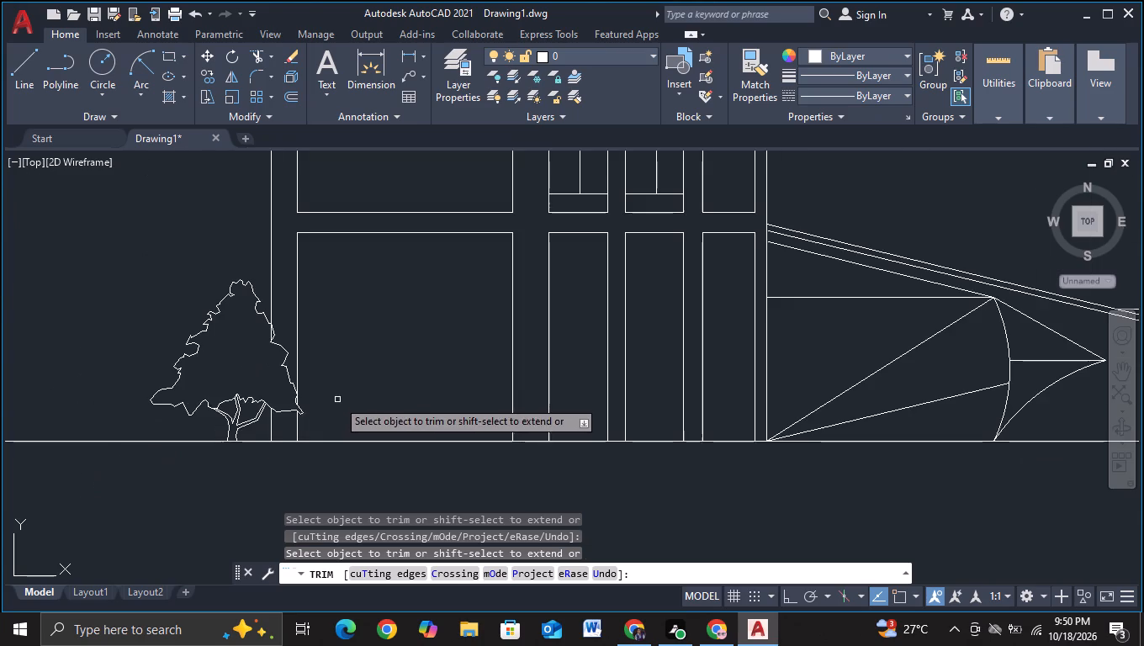
{"action": "scroll", "coordinate": [354, 394], "scroll_direction": "down", "scroll_amount": 1}
{"action": "scroll", "coordinate": [289, 359], "scroll_direction": "up", "scroll_amount": 1}
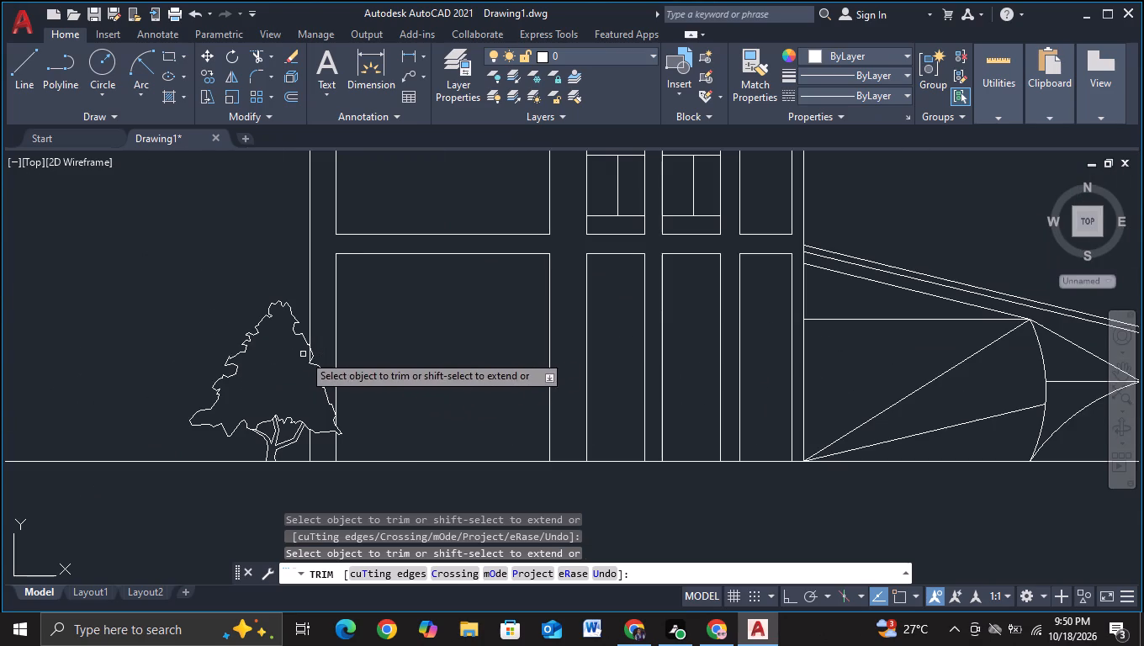
{"action": "scroll", "coordinate": [310, 356], "scroll_direction": "up", "scroll_amount": 2}
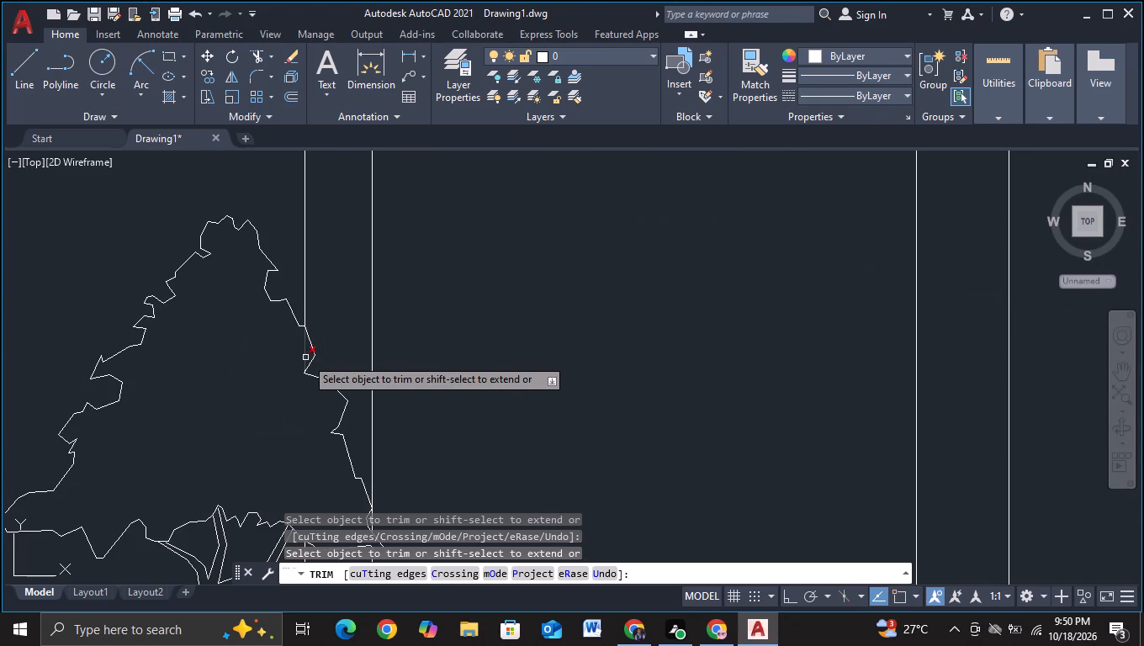
{"action": "left_click", "coordinate": [305, 357]}
{"action": "scroll", "coordinate": [452, 364], "scroll_direction": "down", "scroll_amount": 3}
{"action": "key", "text": "Escape"}
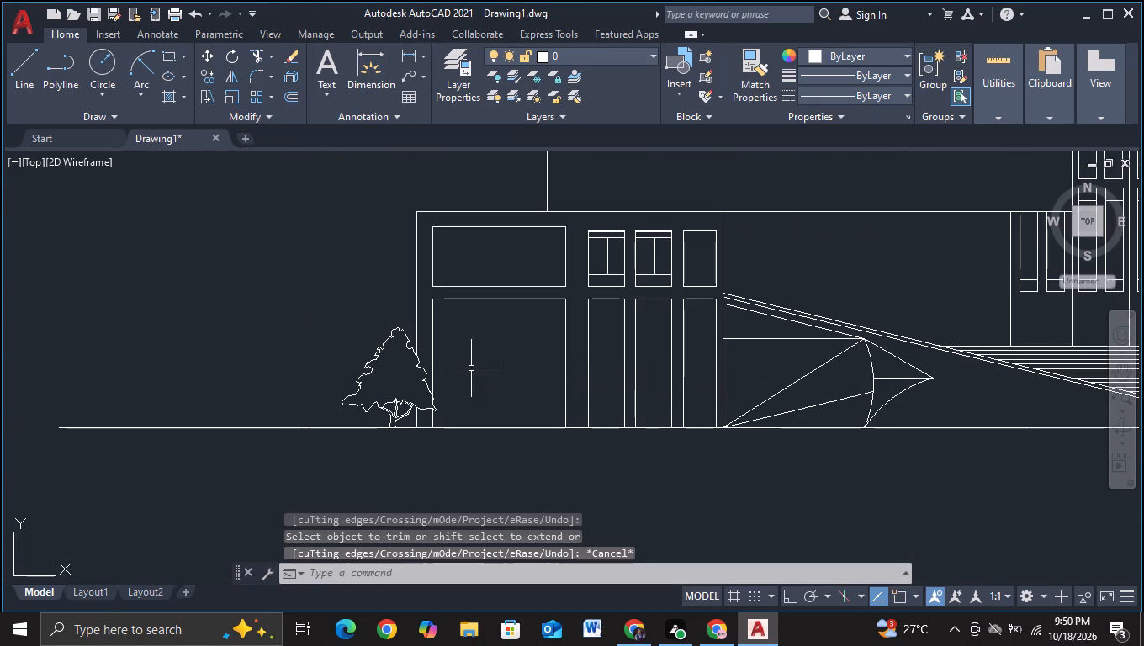
Copy the left evergreen along the ground line with Ortho on, placing copies about 380 units away over the right wall and about 401 units away outside it.
{"action": "middle_click_drag", "start_coordinate": [471, 367], "coordinate": [338, 290]}
{"action": "left_click_drag", "start_coordinate": [212, 238], "coordinate": [209, 246]}
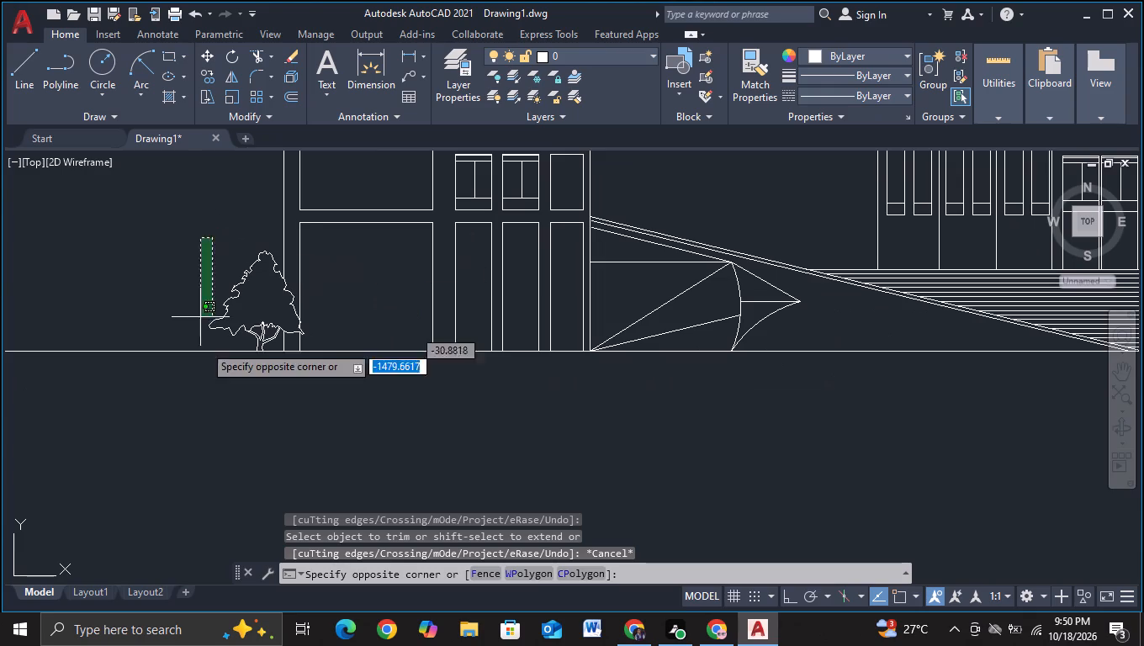
{"action": "left_click", "coordinate": [271, 345]}
{"action": "left_click", "coordinate": [261, 326]}
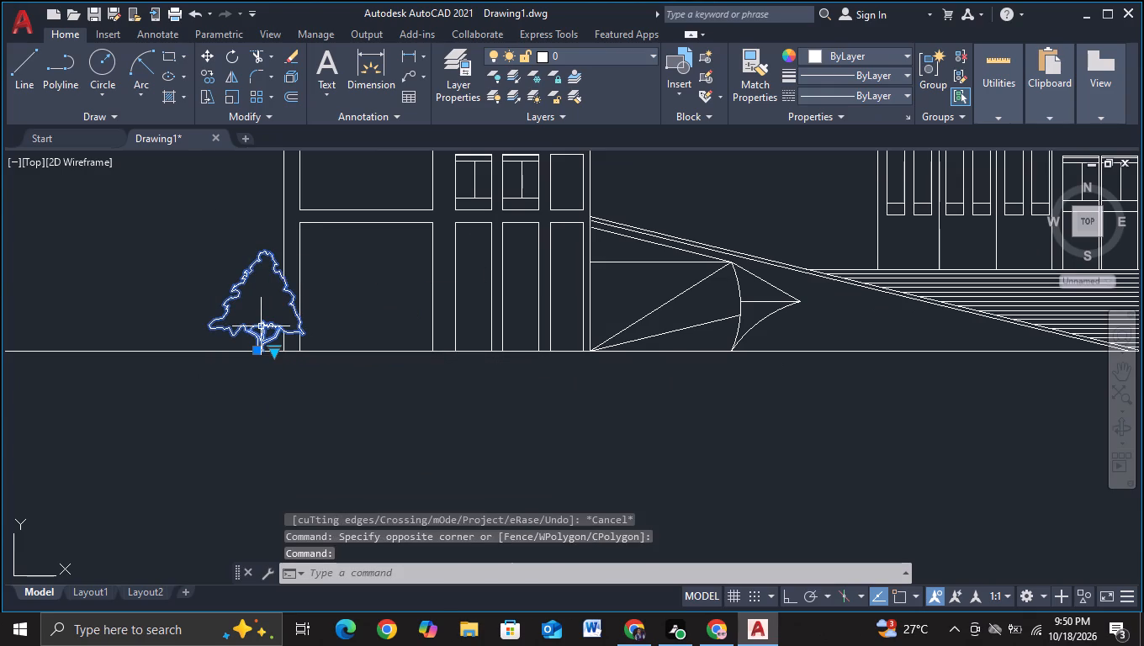
{"action": "key", "text": "c"}
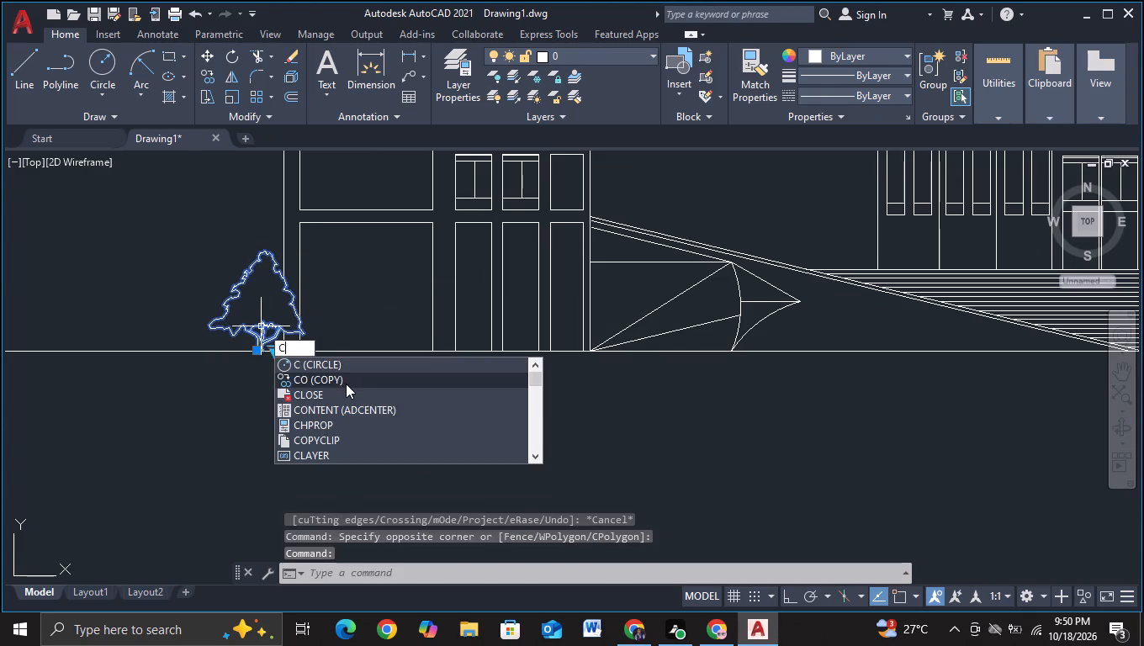
{"action": "left_click", "coordinate": [346, 384]}
{"action": "left_click", "coordinate": [267, 293]}
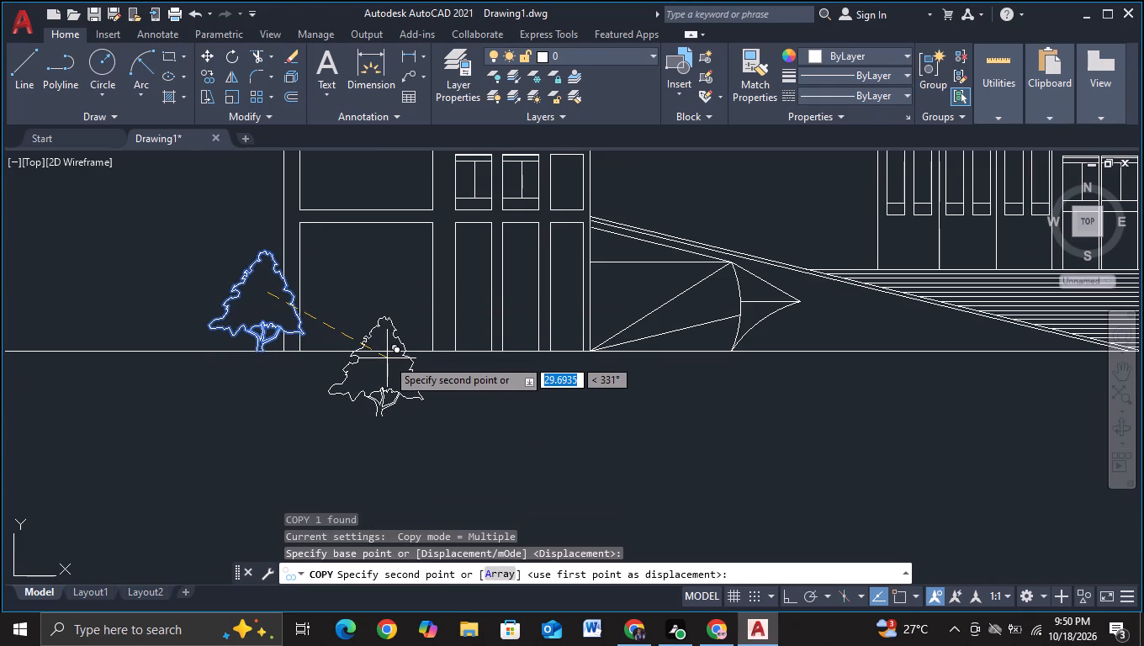
{"action": "key", "text": "F8"}
{"action": "scroll", "coordinate": [387, 358], "scroll_direction": "down", "scroll_amount": 2}
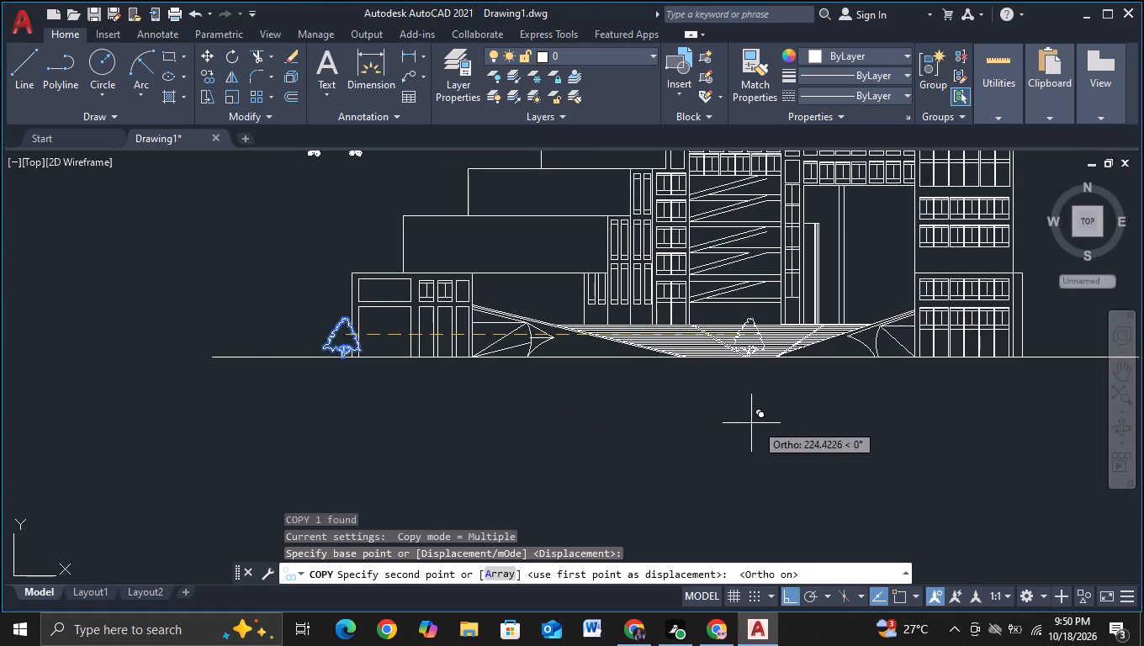
{"action": "middle_click_drag", "start_coordinate": [796, 427], "coordinate": [202, 425]}
{"action": "scroll", "coordinate": [414, 399], "scroll_direction": "up", "scroll_amount": 3}
{"action": "middle_click_drag", "start_coordinate": [441, 403], "coordinate": [442, 409]}
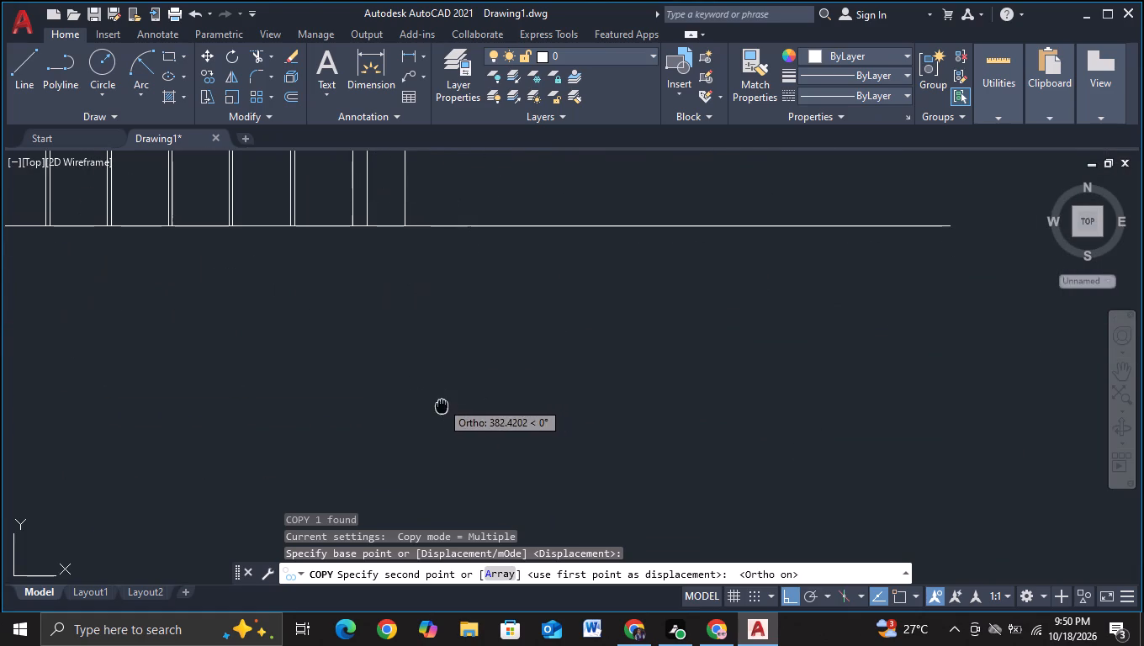
{"action": "middle_click_drag", "start_coordinate": [442, 409], "coordinate": [468, 514]}
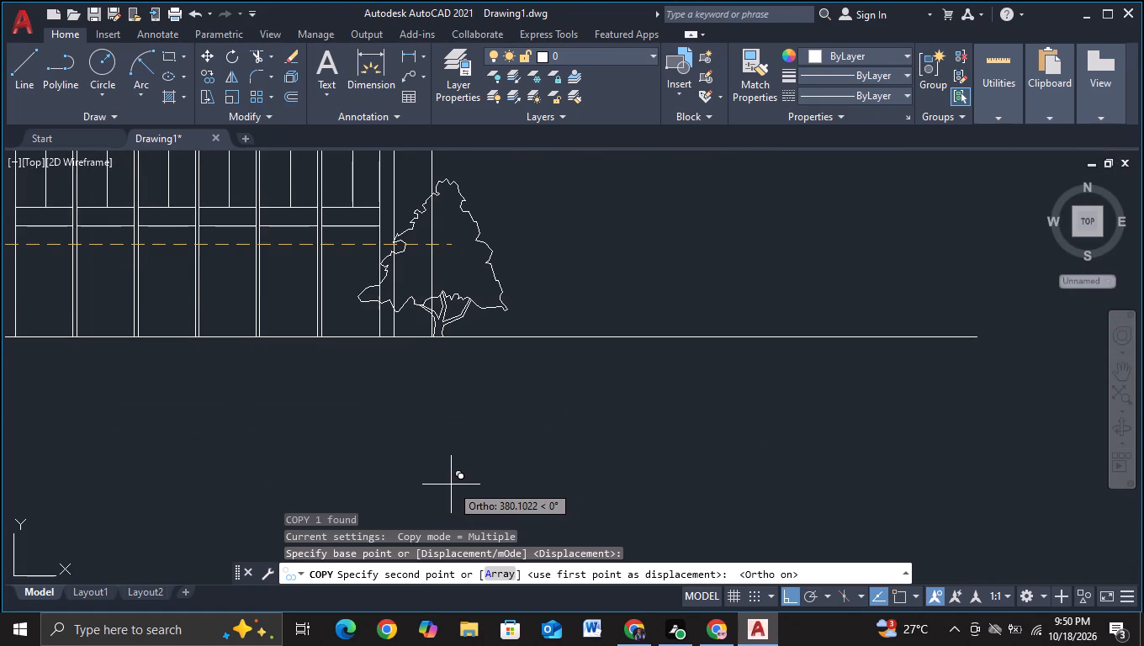
{"action": "left_click", "coordinate": [448, 484]}
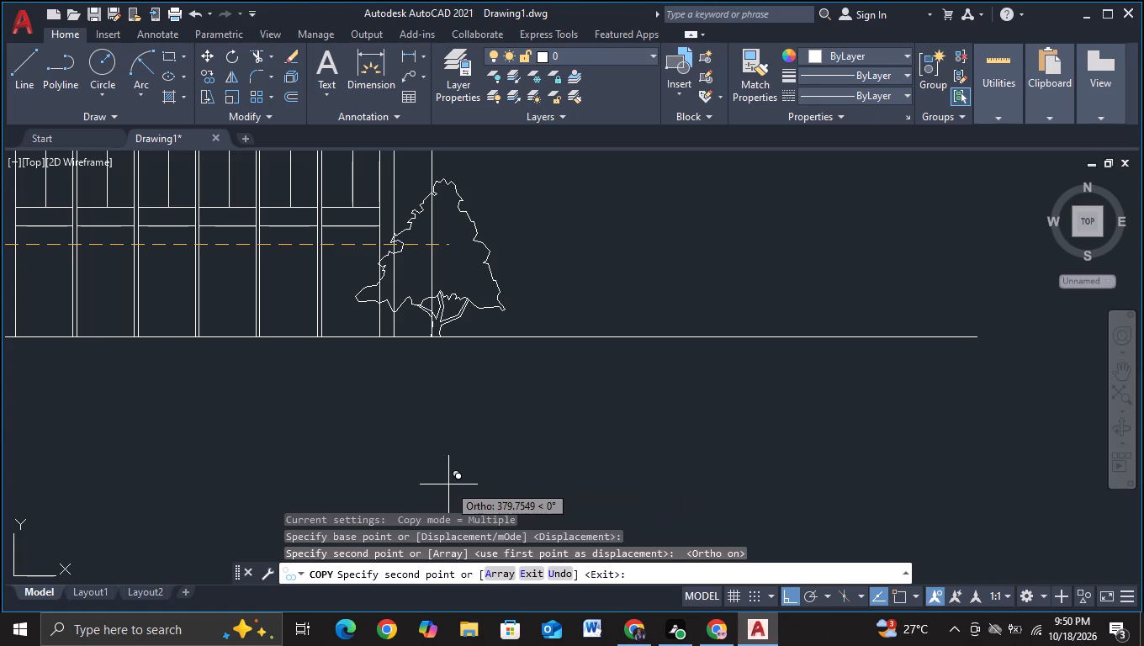
{"action": "left_click", "coordinate": [601, 450]}
{"action": "key", "text": "Escape"}
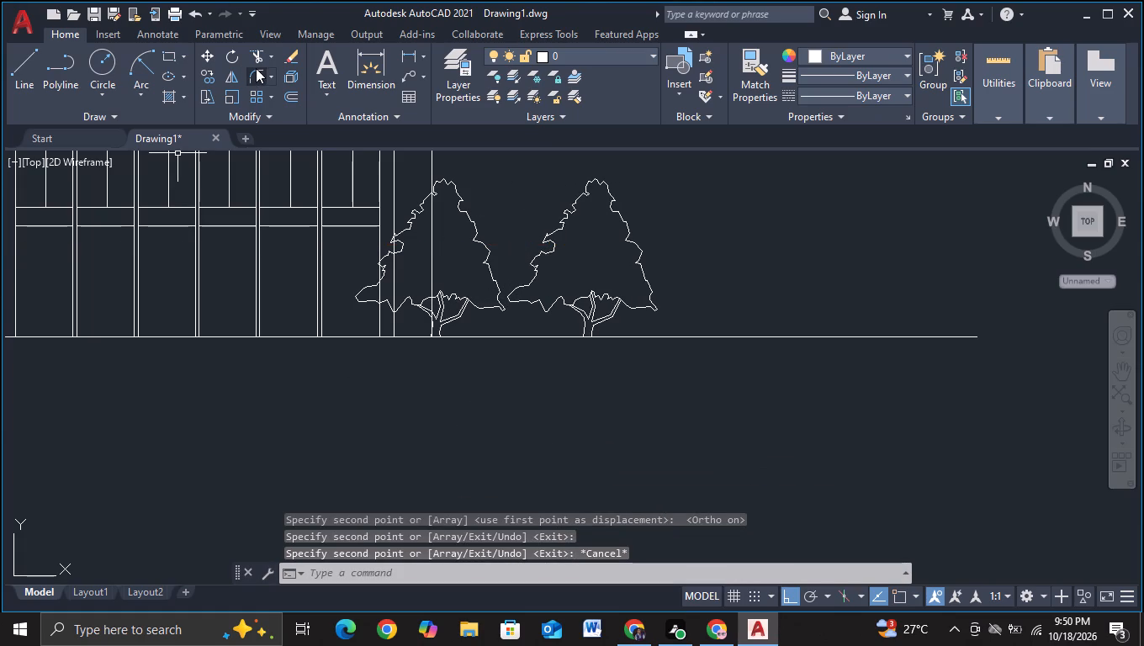
Trim the right wall and neighbouring vertical lines where they pass behind the crown of the evergreen overlapping the building.
{"action": "left_click", "coordinate": [257, 57]}
{"action": "left_click_drag", "start_coordinate": [377, 294], "coordinate": [397, 288]}
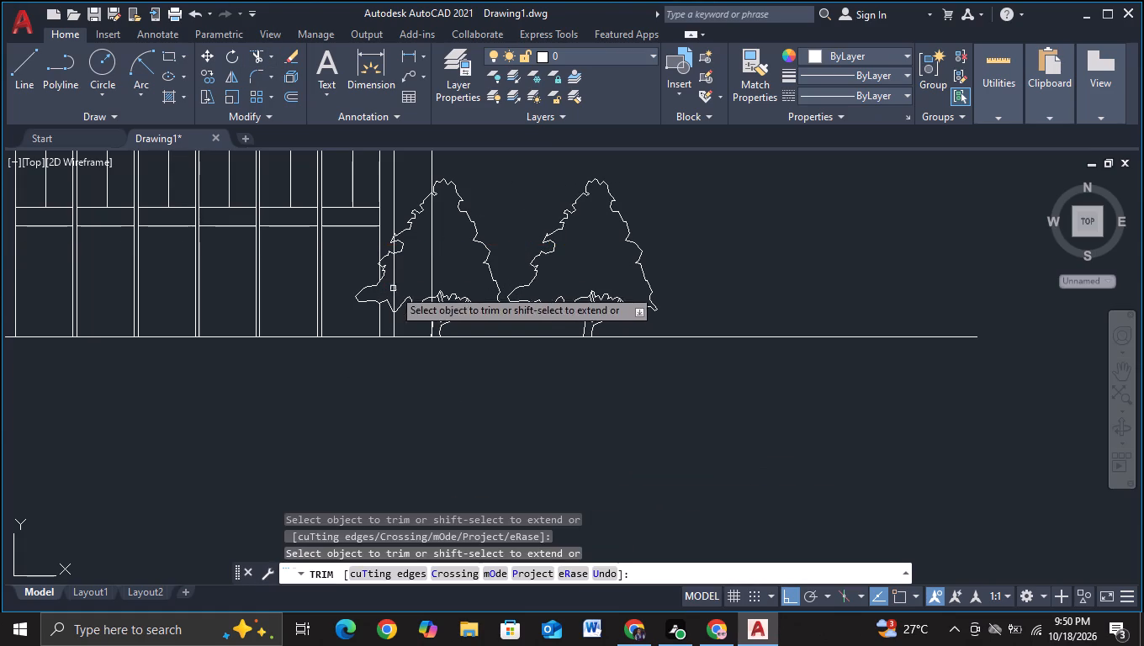
{"action": "left_click_drag", "start_coordinate": [397, 288], "coordinate": [452, 263]}
{"action": "left_click_drag", "start_coordinate": [452, 263], "coordinate": [368, 301]}
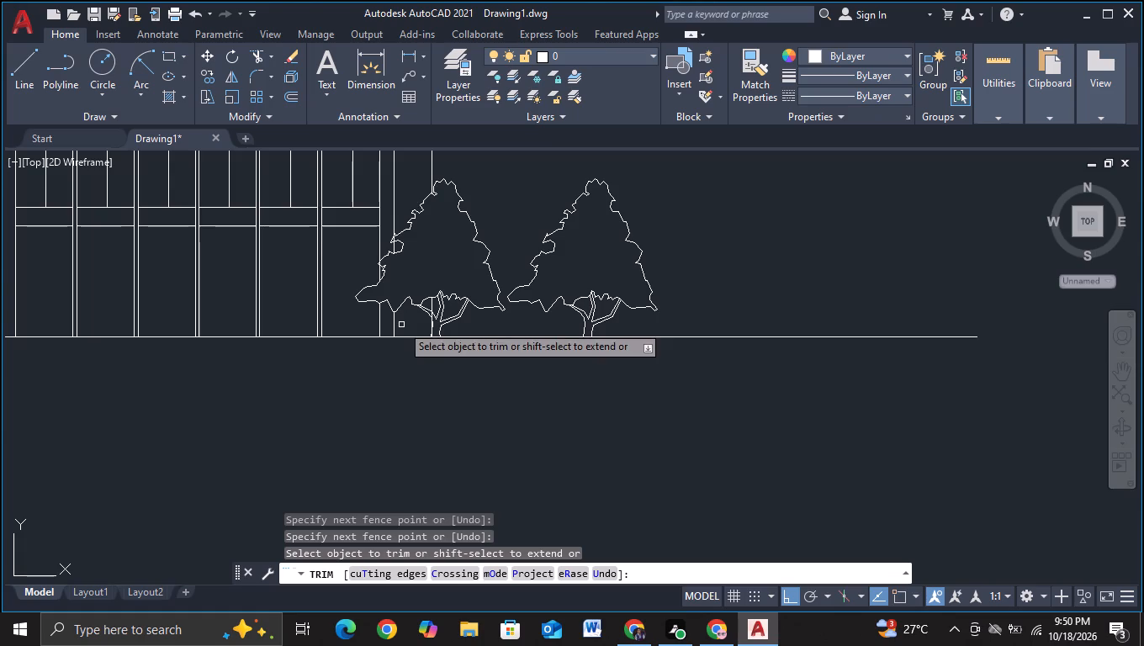
{"action": "middle_click_drag", "start_coordinate": [425, 248], "coordinate": [414, 333]}
{"action": "scroll", "coordinate": [426, 326], "scroll_direction": "up", "scroll_amount": 2}
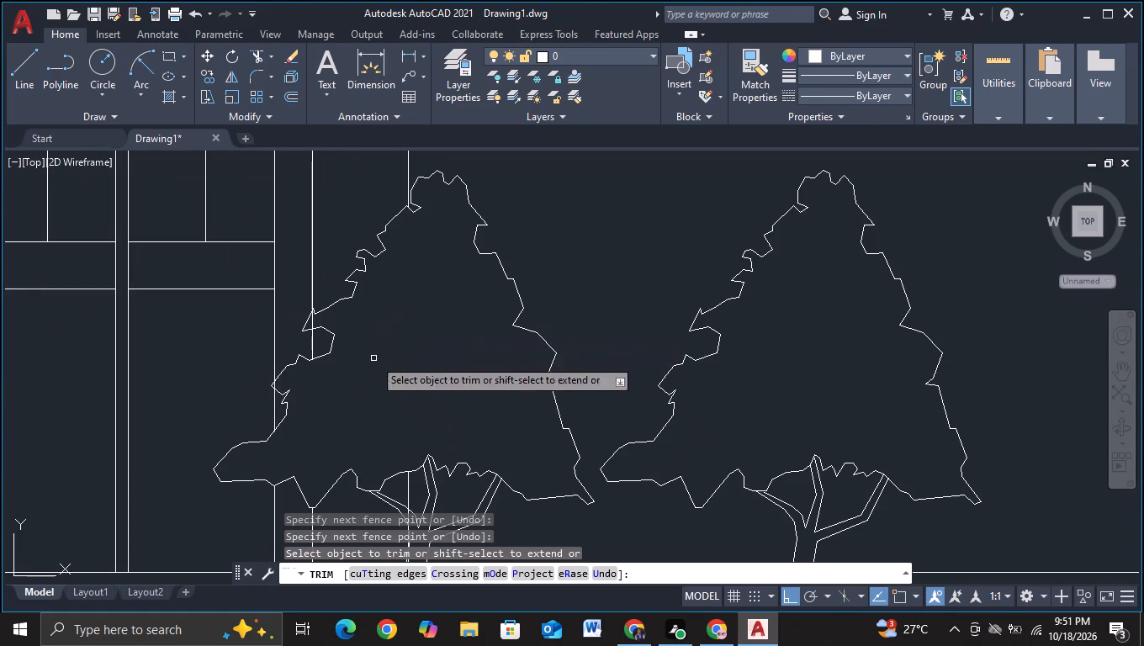
{"action": "left_click", "coordinate": [314, 321]}
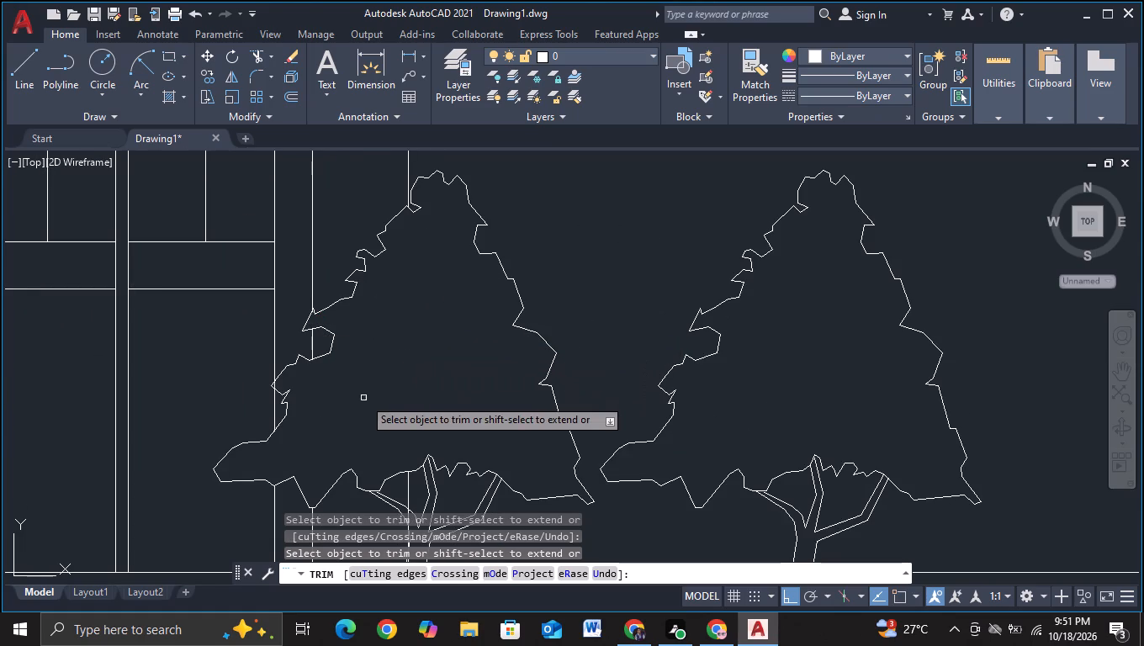
{"action": "scroll", "coordinate": [289, 387], "scroll_direction": "up", "scroll_amount": 1}
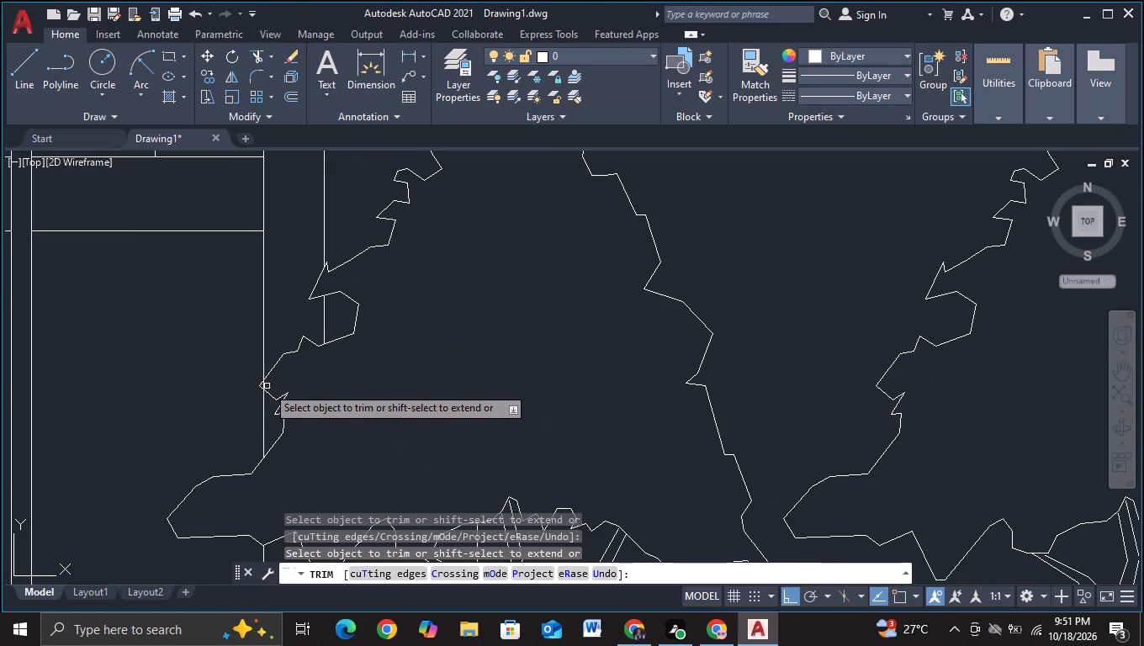
{"action": "left_click", "coordinate": [265, 387]}
{"action": "scroll", "coordinate": [299, 389], "scroll_direction": "up", "scroll_amount": 2}
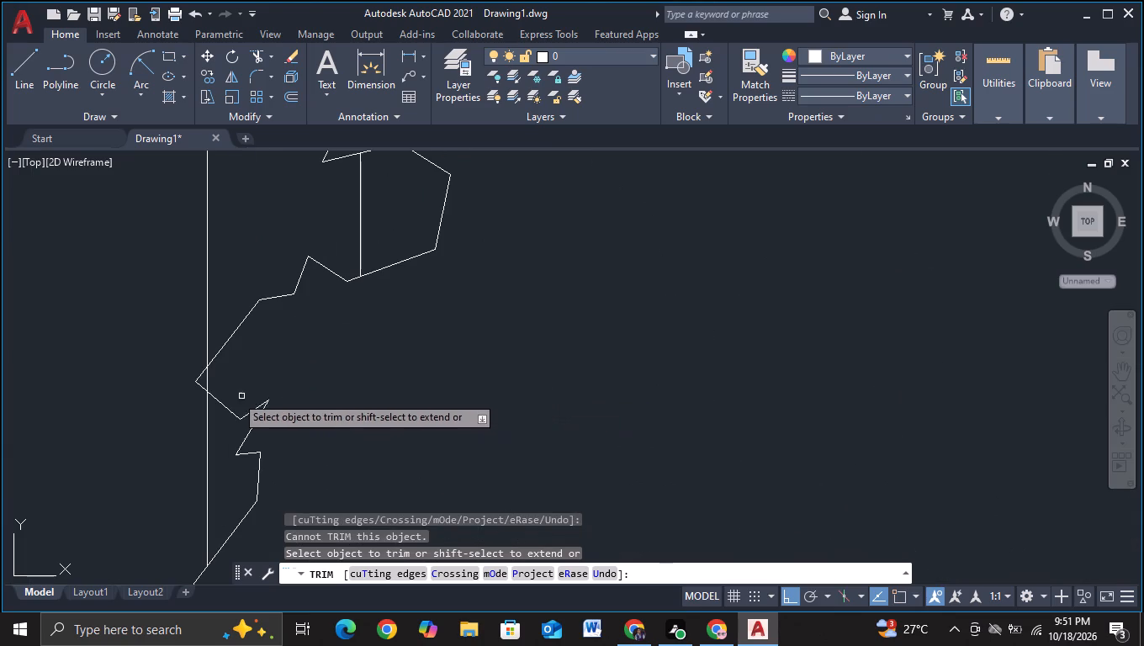
{"action": "left_click", "coordinate": [207, 382]}
{"action": "scroll", "coordinate": [399, 384], "scroll_direction": "down", "scroll_amount": 2}
{"action": "middle_click_drag", "start_coordinate": [426, 402], "coordinate": [414, 331]}
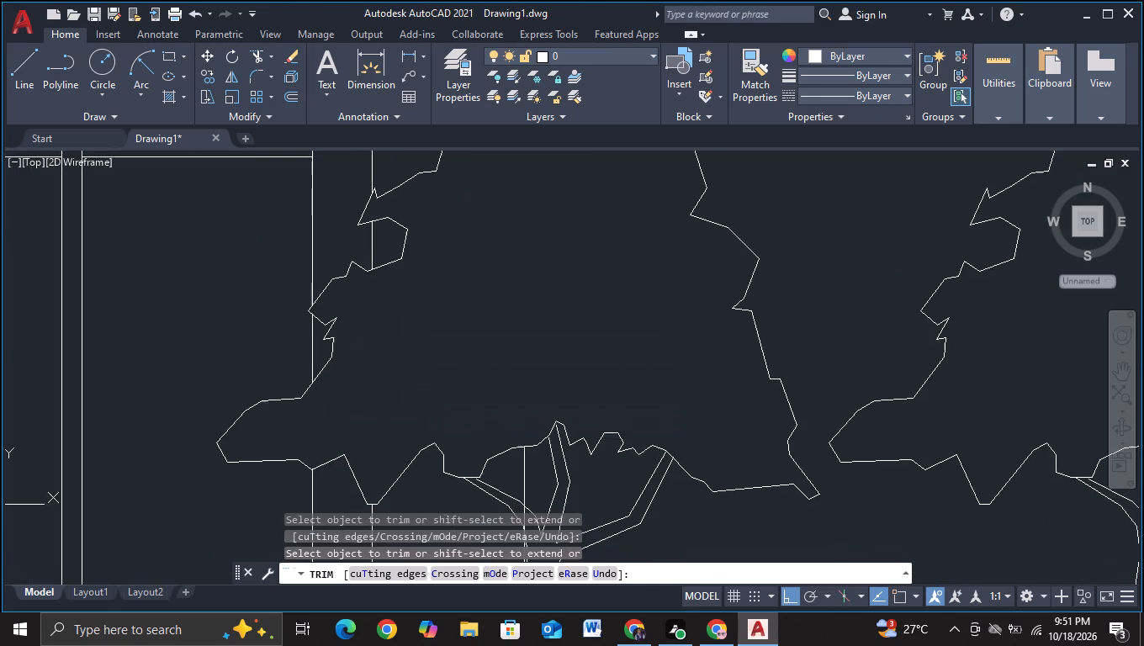
{"action": "scroll", "coordinate": [412, 325], "scroll_direction": "down", "scroll_amount": 2}
{"action": "middle_click_drag", "start_coordinate": [448, 341], "coordinate": [448, 318]}
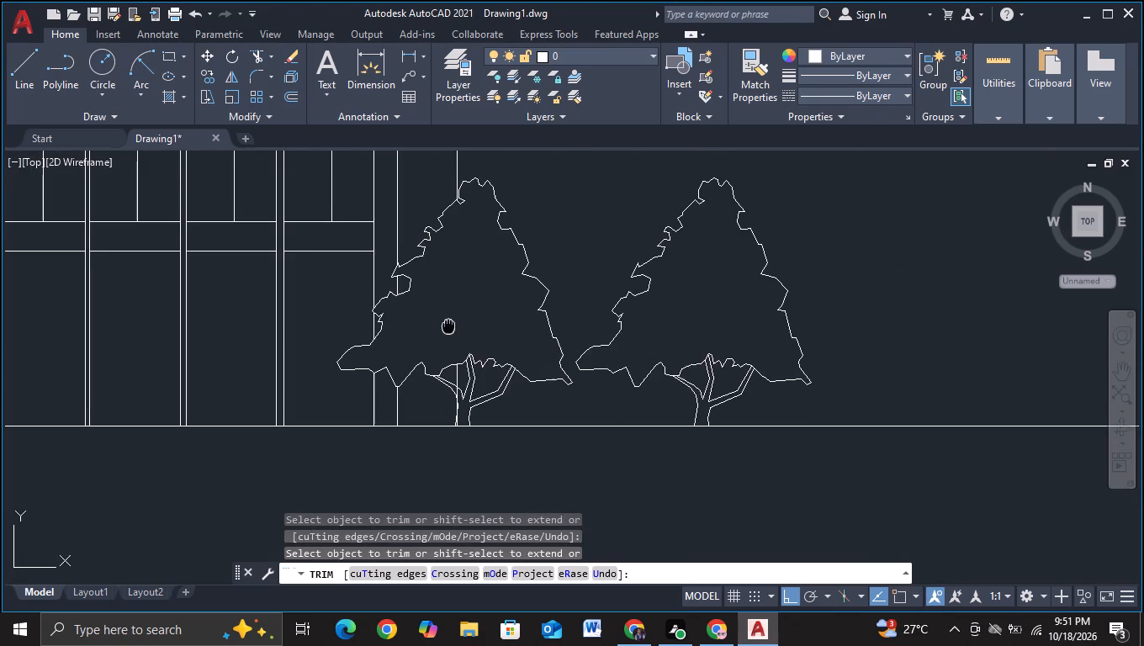
{"action": "middle_click_drag", "start_coordinate": [448, 318], "coordinate": [440, 296]}
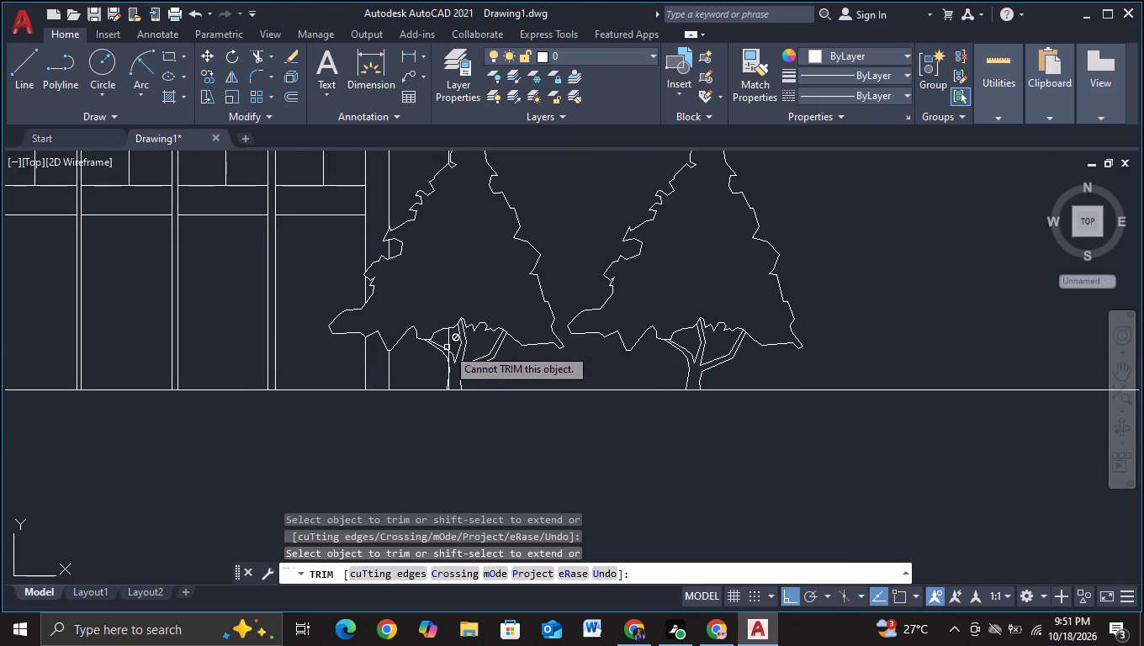
Trim the remaining right wall line segments around that evergreen's trunk and lower branches, down to the ground line.
{"action": "left_click", "coordinate": [450, 341]}
{"action": "scroll", "coordinate": [444, 373], "scroll_direction": "up", "scroll_amount": 3}
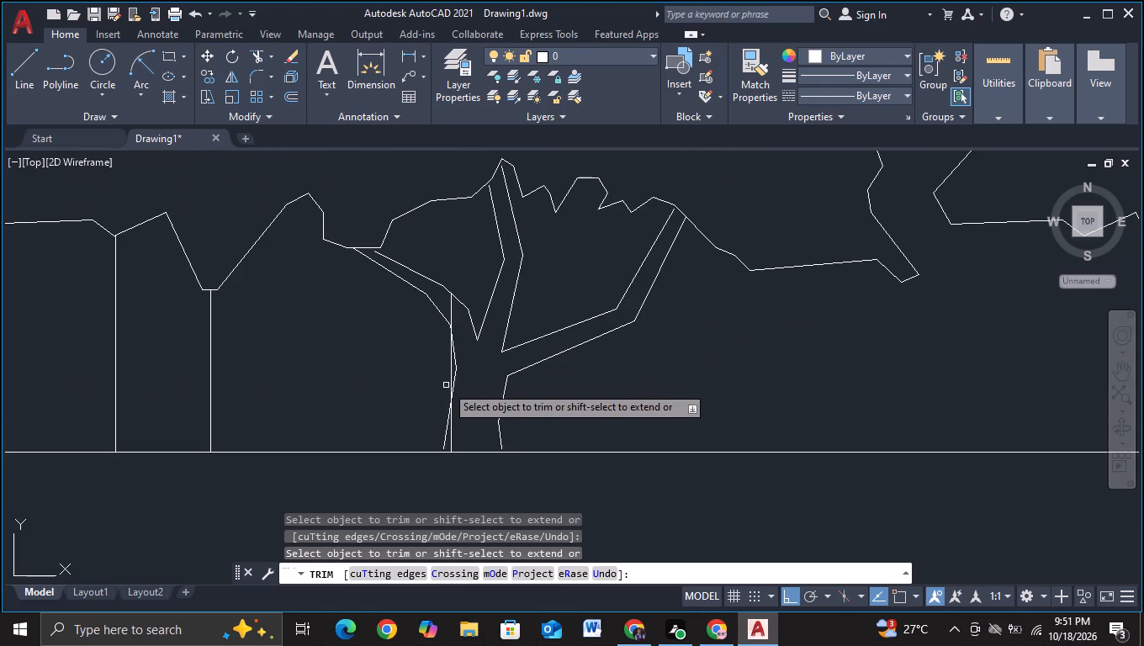
{"action": "left_click", "coordinate": [448, 368]}
{"action": "left_click", "coordinate": [450, 306]}
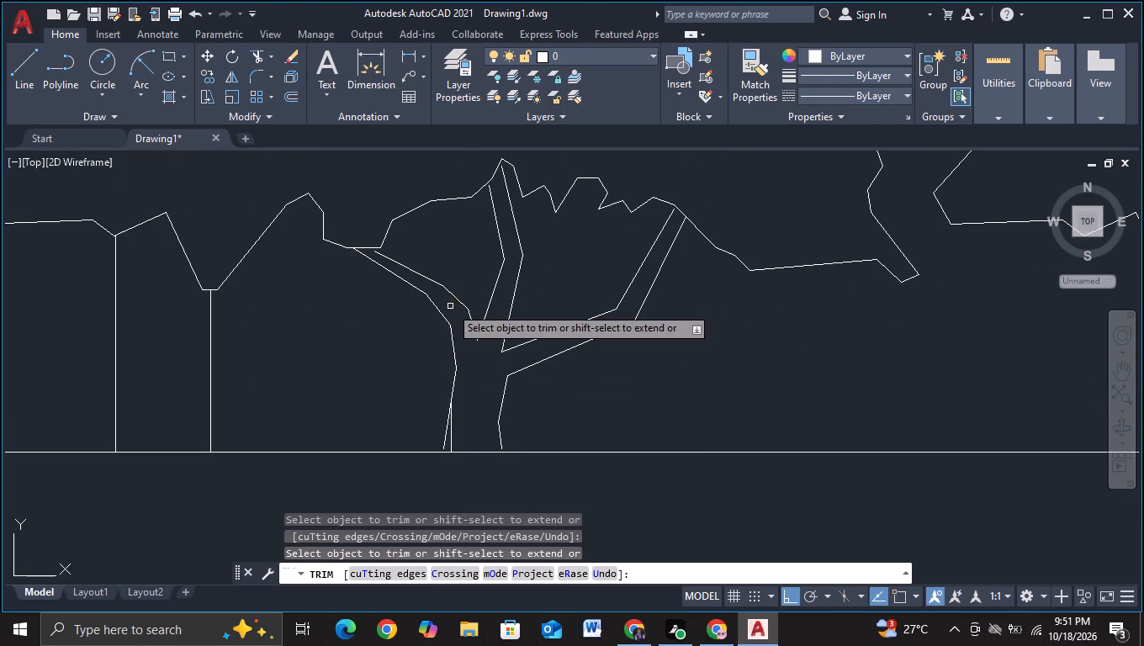
{"action": "left_click", "coordinate": [451, 432]}
{"action": "scroll", "coordinate": [500, 417], "scroll_direction": "down", "scroll_amount": 3}
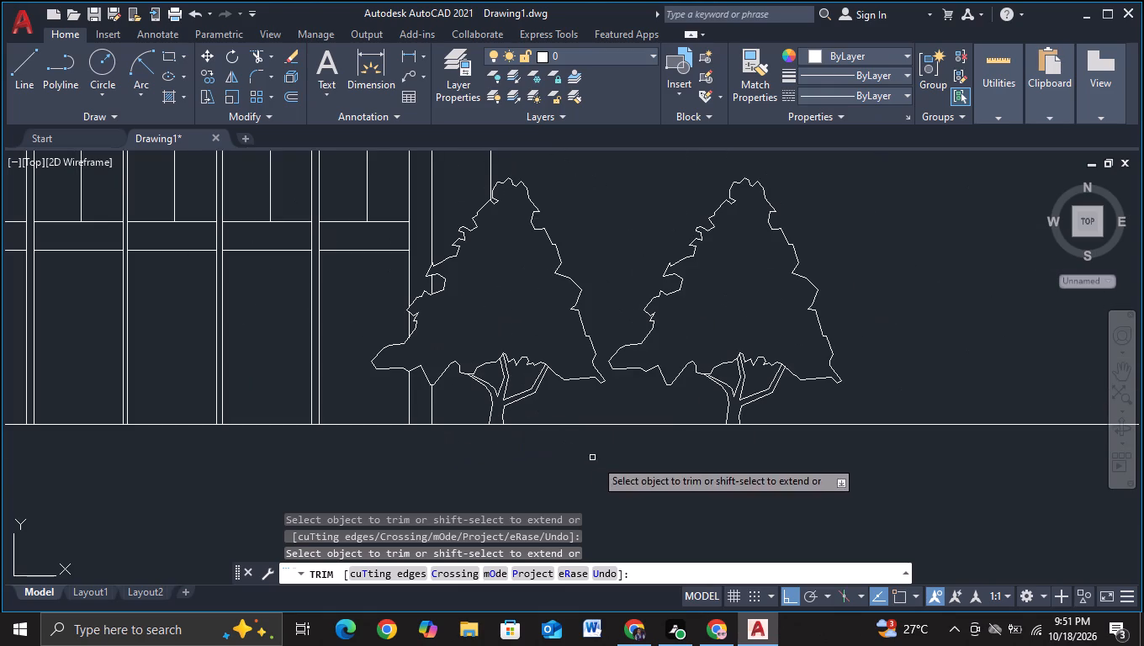
{"action": "key", "text": "Escape"}
Draw a horizontal line across the central ramp bay, just below its lowest landing line, running slightly past the bay's right edge.
{"action": "scroll", "coordinate": [600, 464], "scroll_direction": "down", "scroll_amount": 2}
{"action": "middle_click_drag", "start_coordinate": [614, 482], "coordinate": [582, 427]}
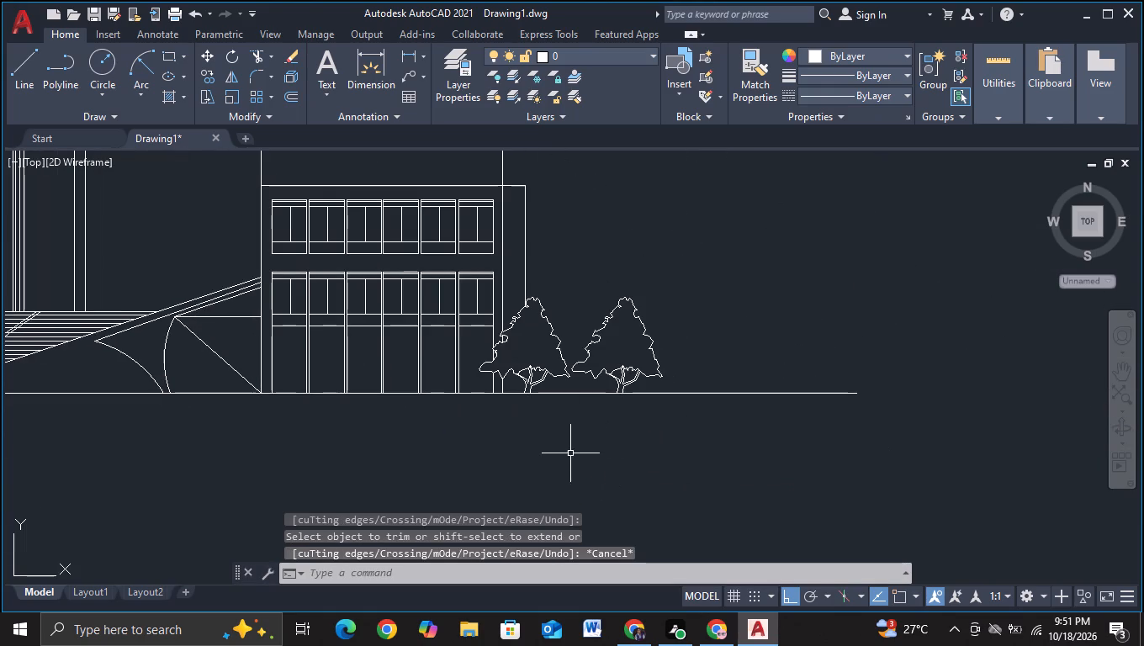
{"action": "scroll", "coordinate": [483, 432], "scroll_direction": "down", "scroll_amount": 2}
{"action": "middle_click_drag", "start_coordinate": [453, 435], "coordinate": [654, 410]}
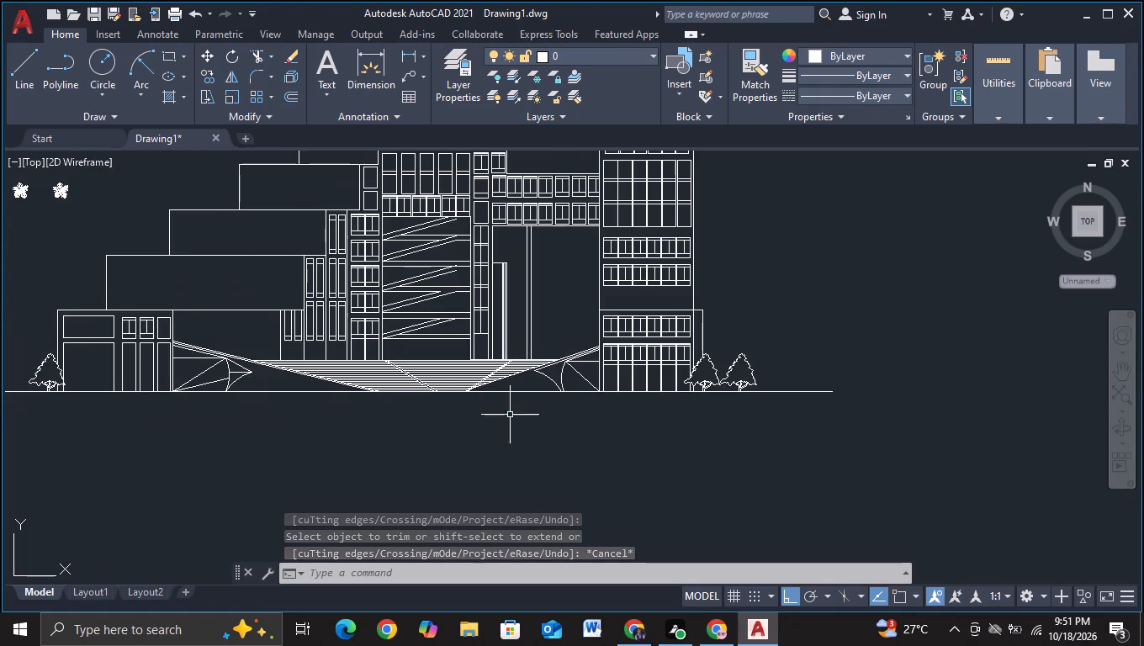
{"action": "middle_click_drag", "start_coordinate": [479, 421], "coordinate": [590, 405]}
{"action": "middle_click_drag", "start_coordinate": [509, 452], "coordinate": [514, 484]}
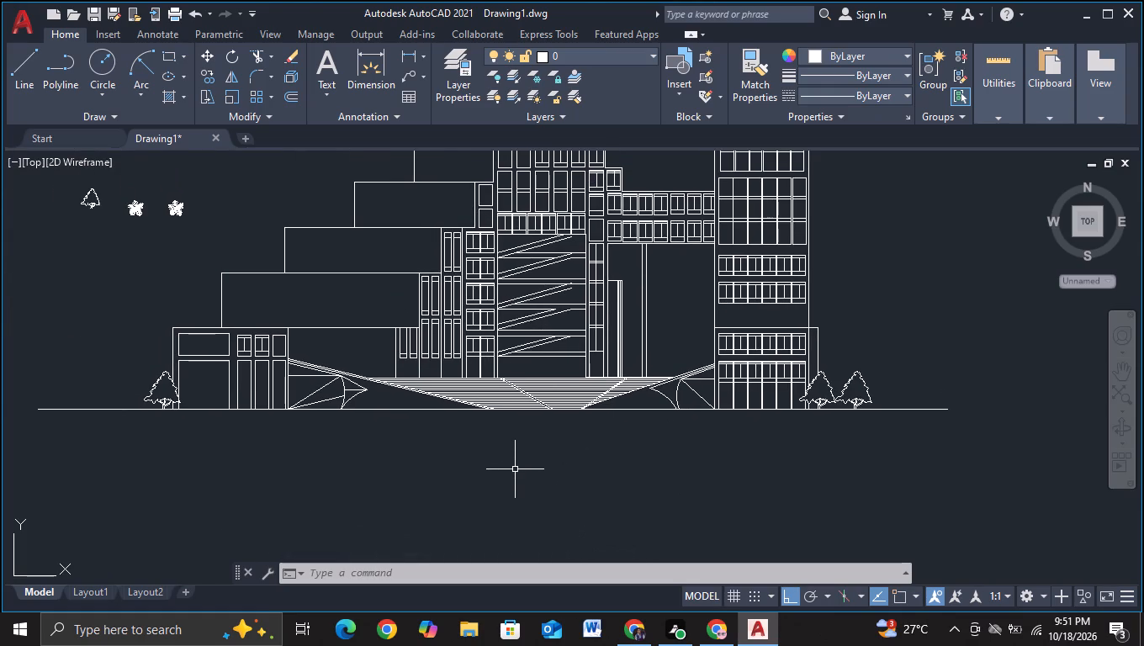
{"action": "left_click", "coordinate": [8, 69]}
{"action": "left_click", "coordinate": [14, 79]}
{"action": "scroll", "coordinate": [637, 511], "scroll_direction": "up", "scroll_amount": 2}
{"action": "middle_click_drag", "start_coordinate": [421, 386], "coordinate": [438, 547]}
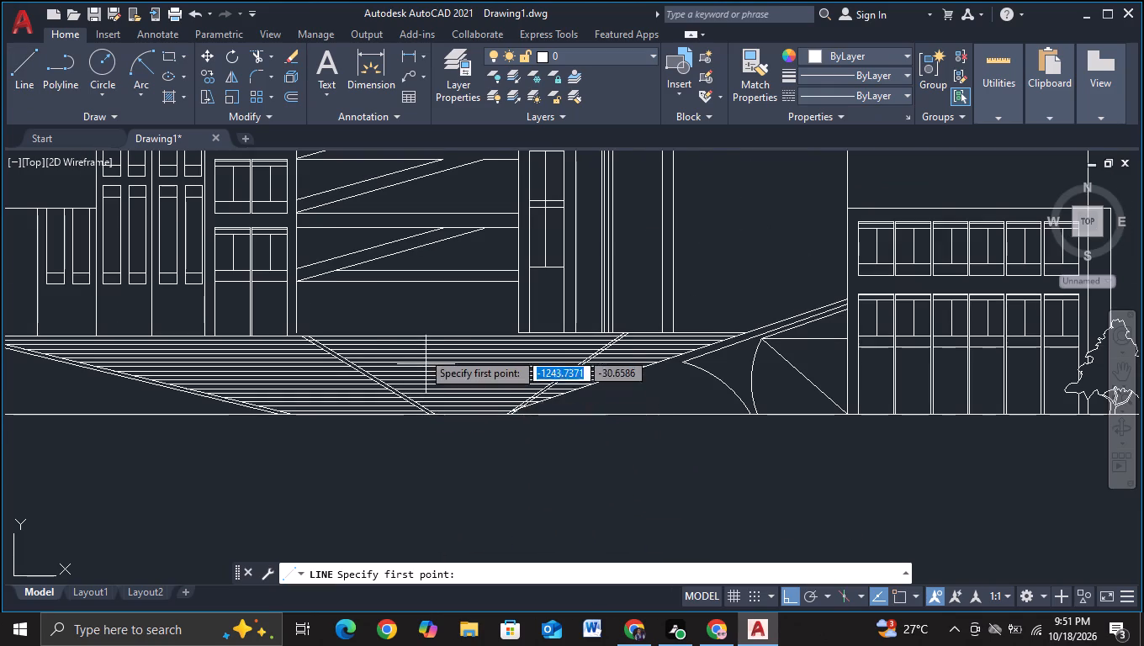
{"action": "scroll", "coordinate": [419, 339], "scroll_direction": "up", "scroll_amount": 1}
{"action": "middle_click_drag", "start_coordinate": [321, 294], "coordinate": [411, 325]}
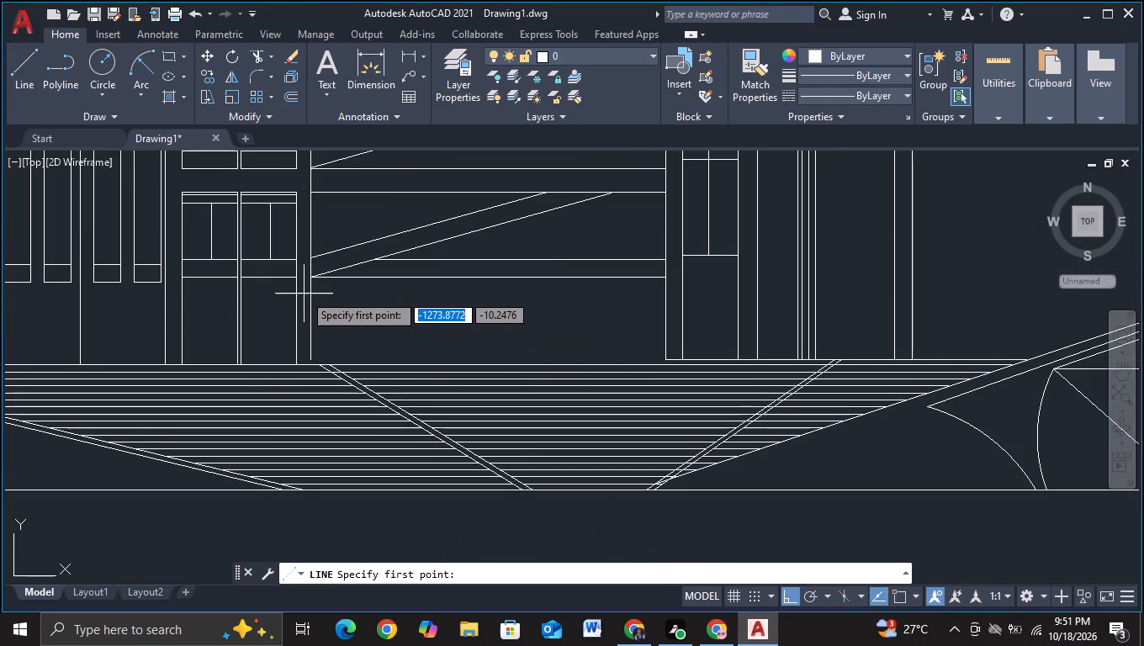
{"action": "left_click", "coordinate": [308, 289]}
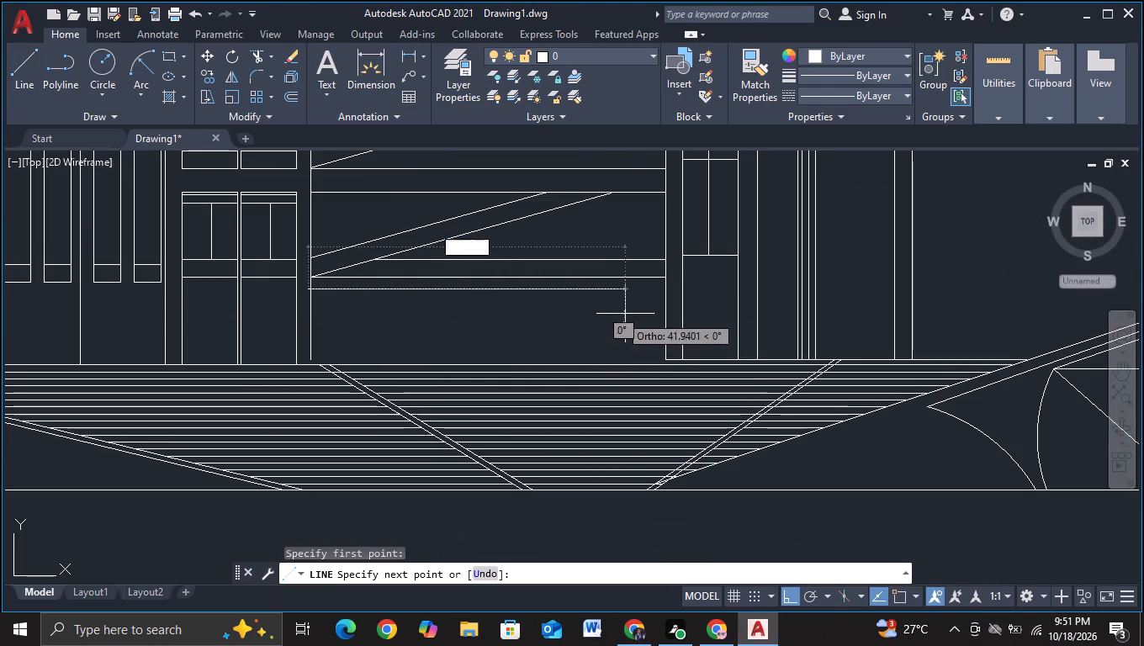
{"action": "left_click", "coordinate": [677, 308]}
{"action": "key", "text": "Escape"}
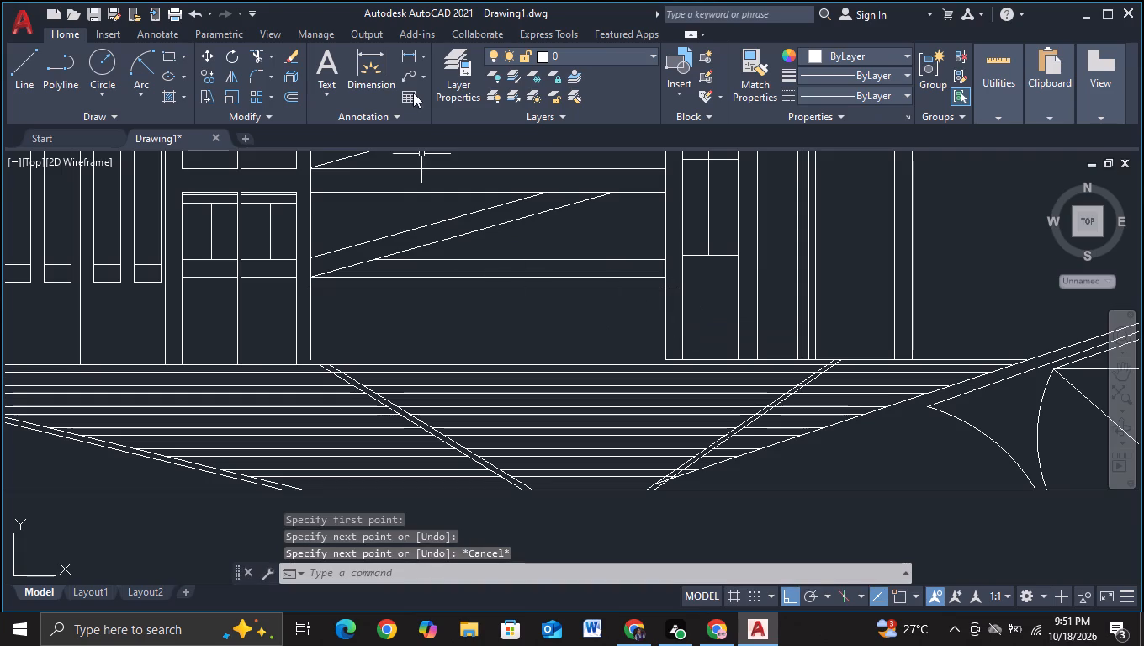
Trim the overhanging ends of the new horizontal line flush with both vertical edges of the central ramp bay.
{"action": "left_click", "coordinate": [257, 57]}
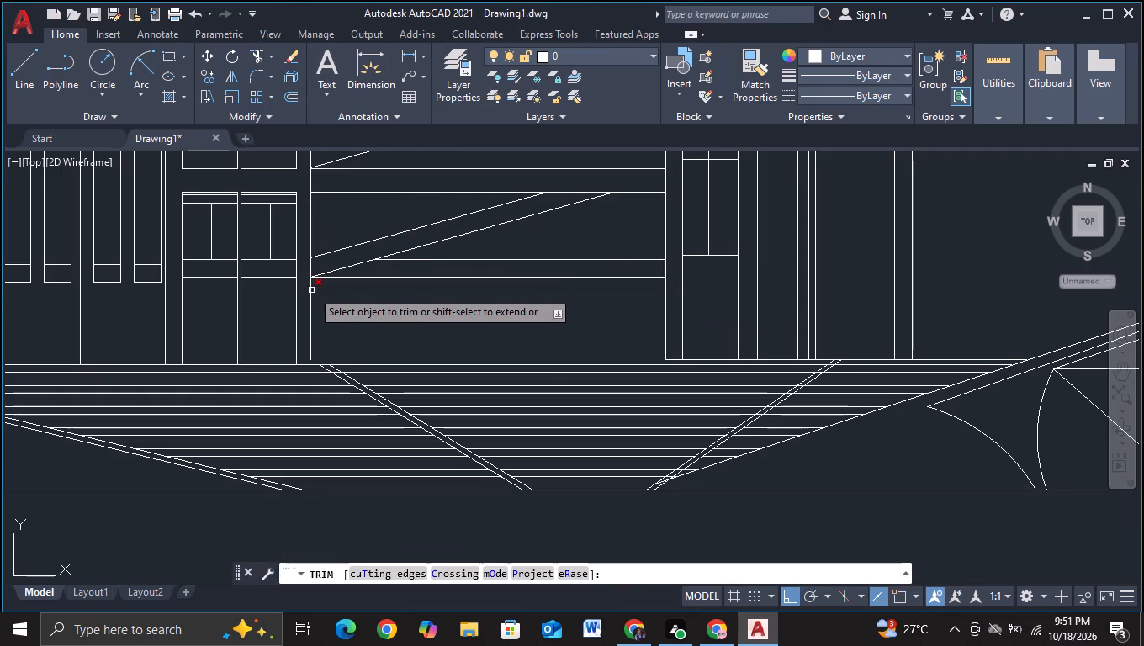
{"action": "left_click", "coordinate": [307, 290]}
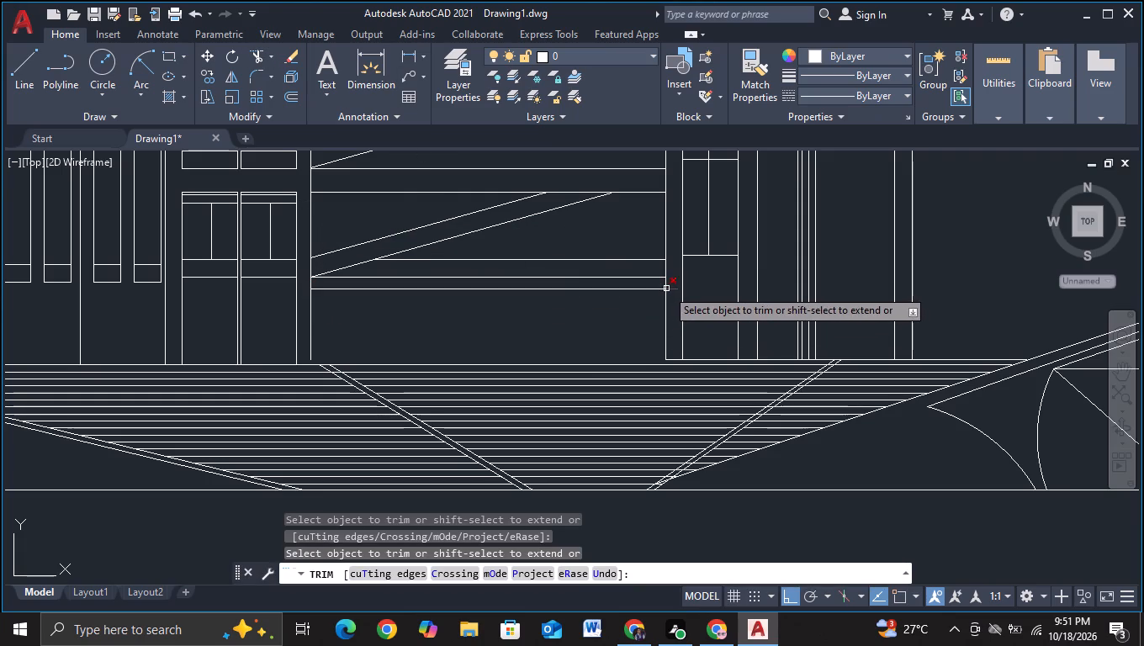
{"action": "left_click", "coordinate": [671, 289]}
Draw two vertical door jamb lines under the central bay's lowest horizontal line, running slightly past it and the top line of the steps.
{"action": "left_click", "coordinate": [18, 91]}
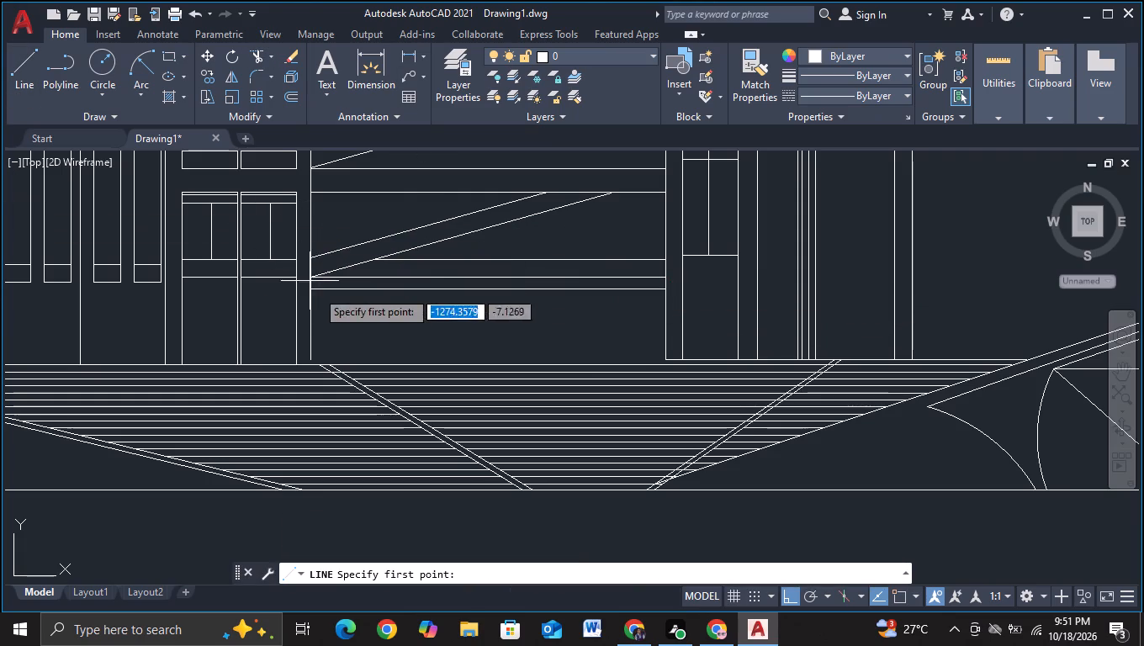
{"action": "left_click", "coordinate": [407, 282]}
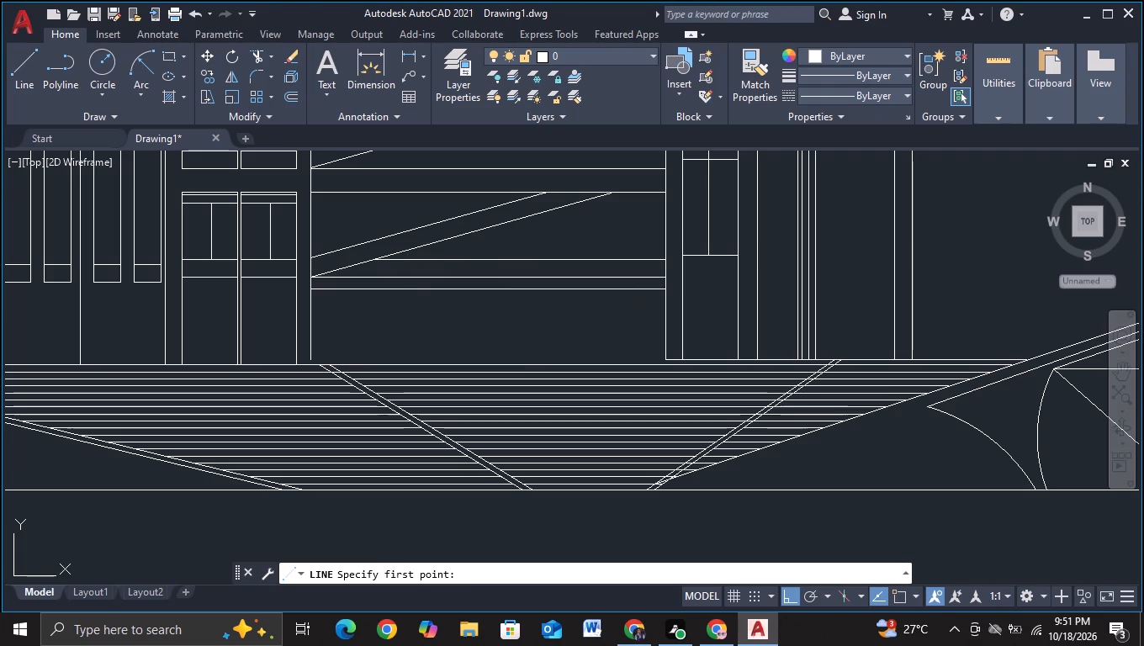
{"action": "left_click", "coordinate": [400, 369]}
{"action": "key", "text": "Escape"}
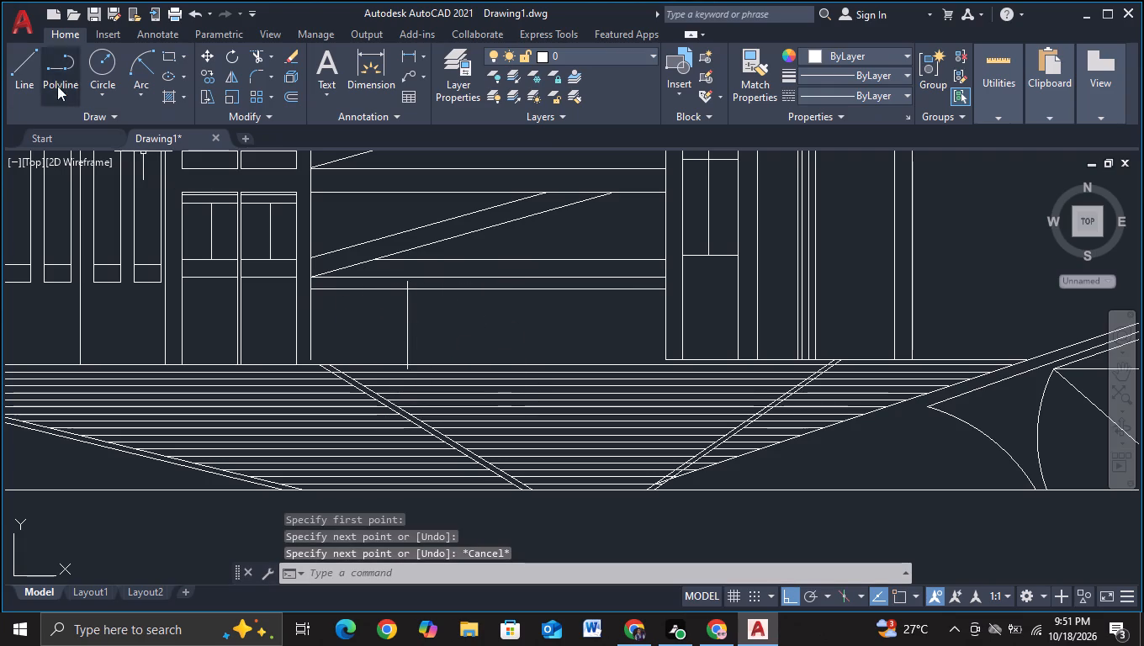
{"action": "left_click", "coordinate": [6, 61]}
{"action": "left_click", "coordinate": [24, 66]}
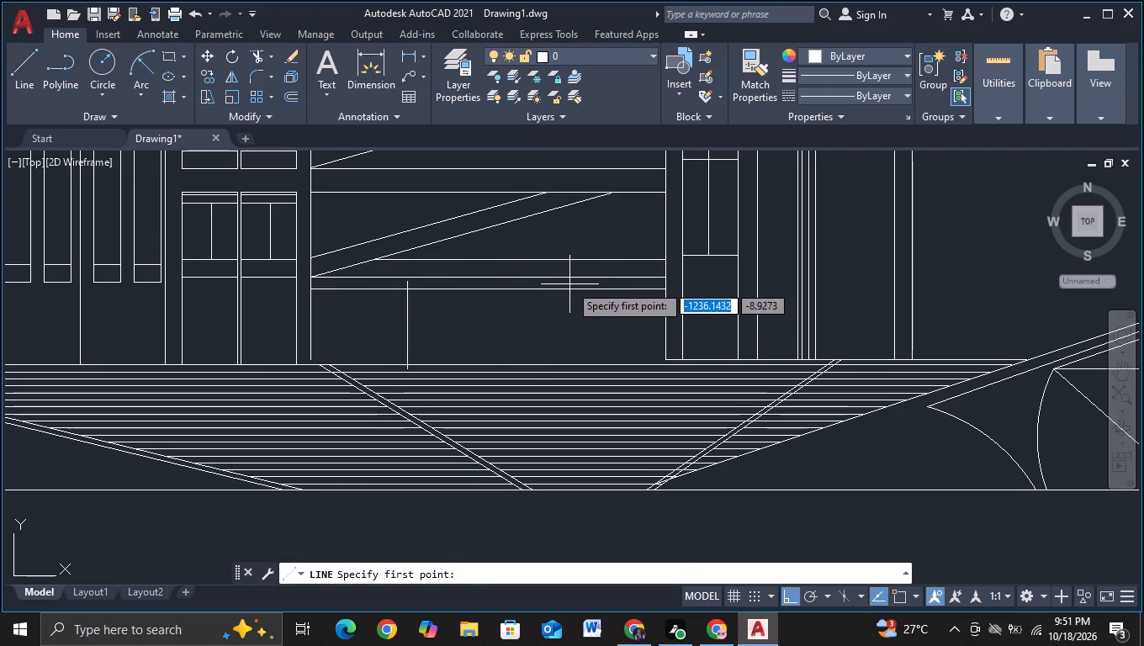
{"action": "left_click", "coordinate": [569, 283]}
{"action": "left_click", "coordinate": [573, 368]}
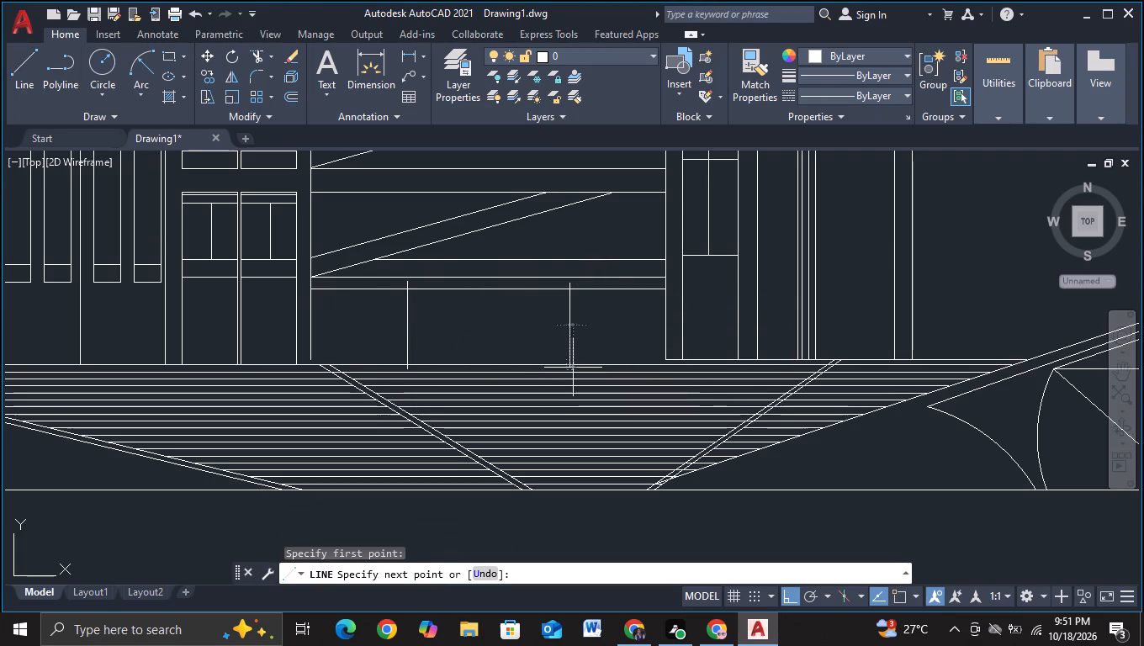
{"action": "key", "text": "Escape"}
Trim both ends of the two vertical jamb lines to the horizontal line above and the top line of the steps.
{"action": "left_click", "coordinate": [259, 56]}
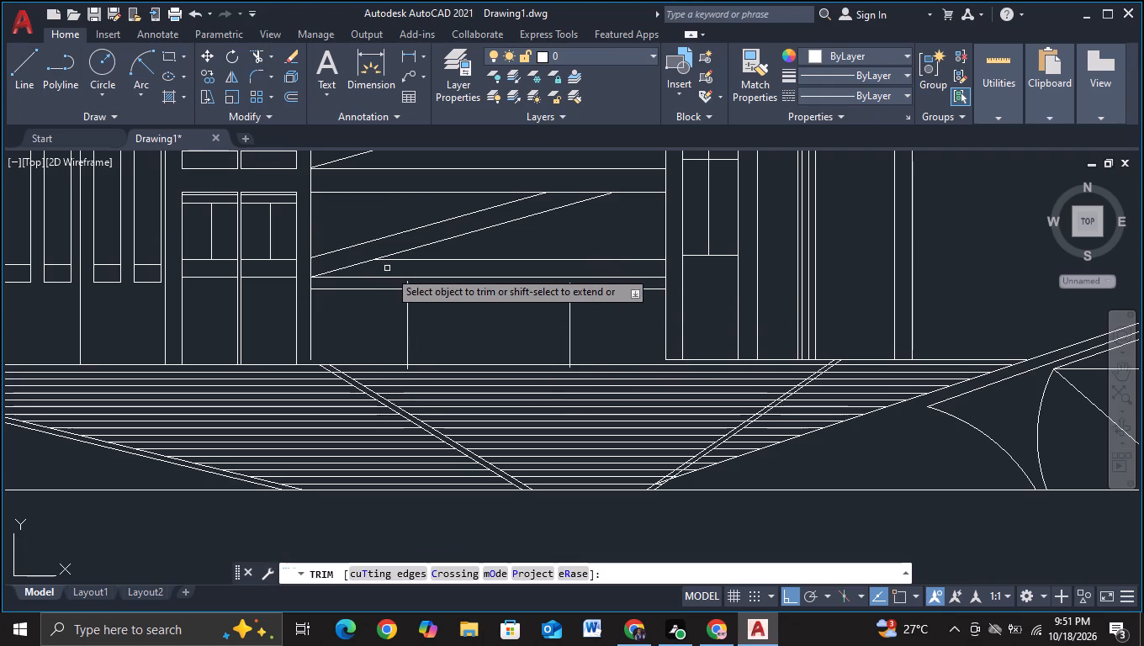
{"action": "left_click", "coordinate": [409, 284]}
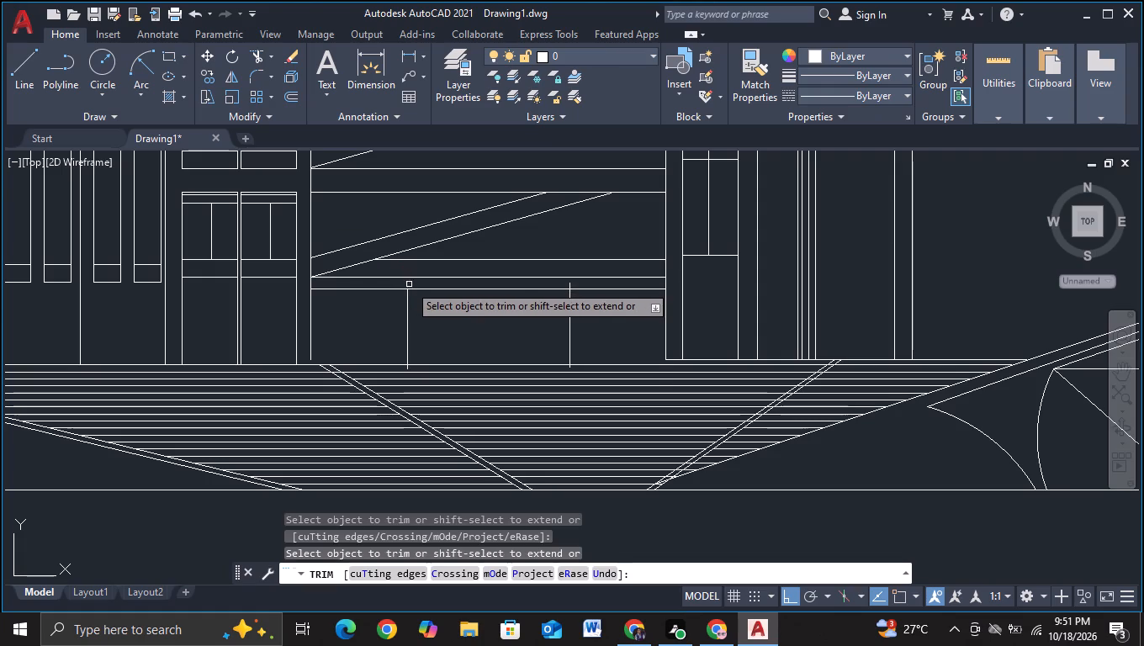
{"action": "left_click", "coordinate": [409, 369]}
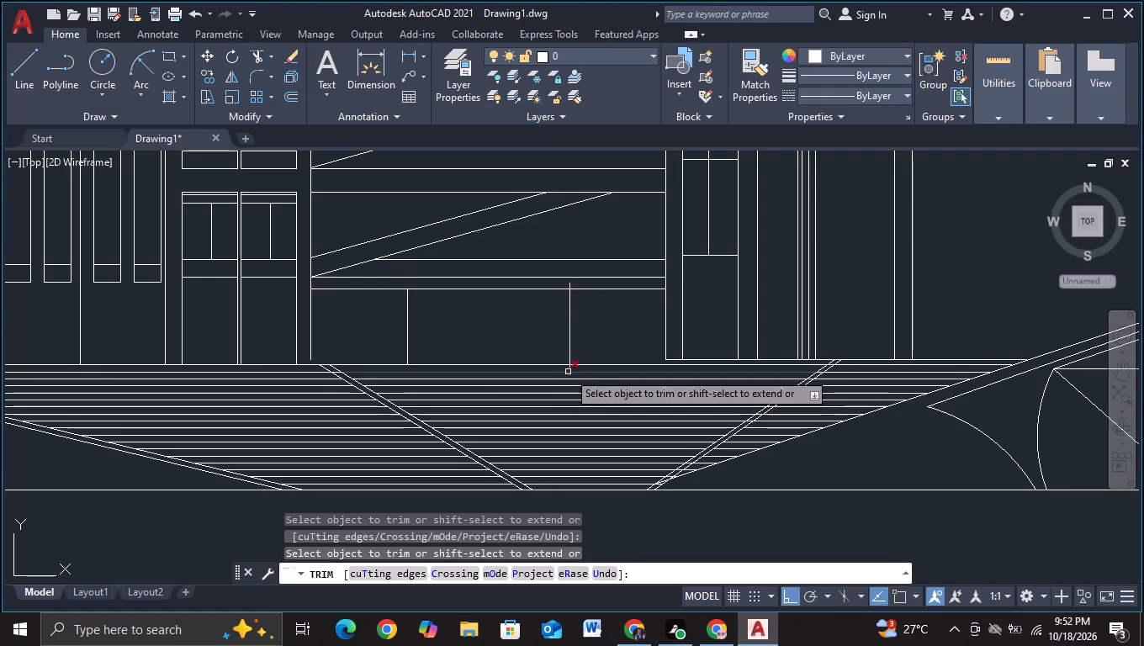
{"action": "left_click", "coordinate": [569, 368]}
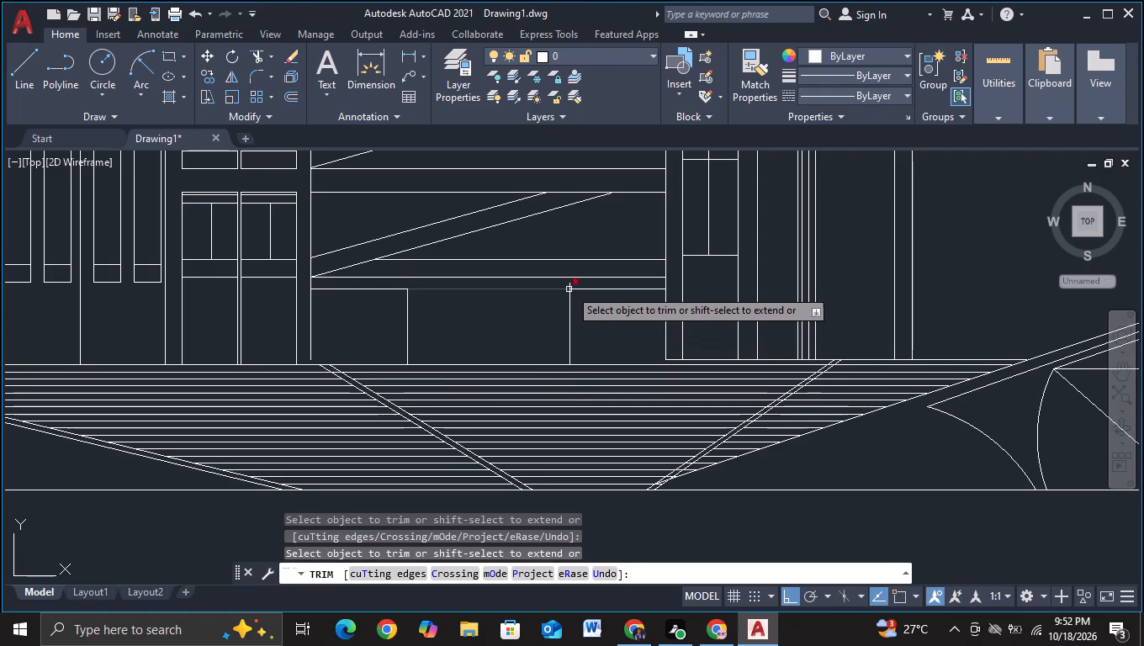
{"action": "left_click", "coordinate": [570, 285]}
{"action": "key", "text": "Escape"}
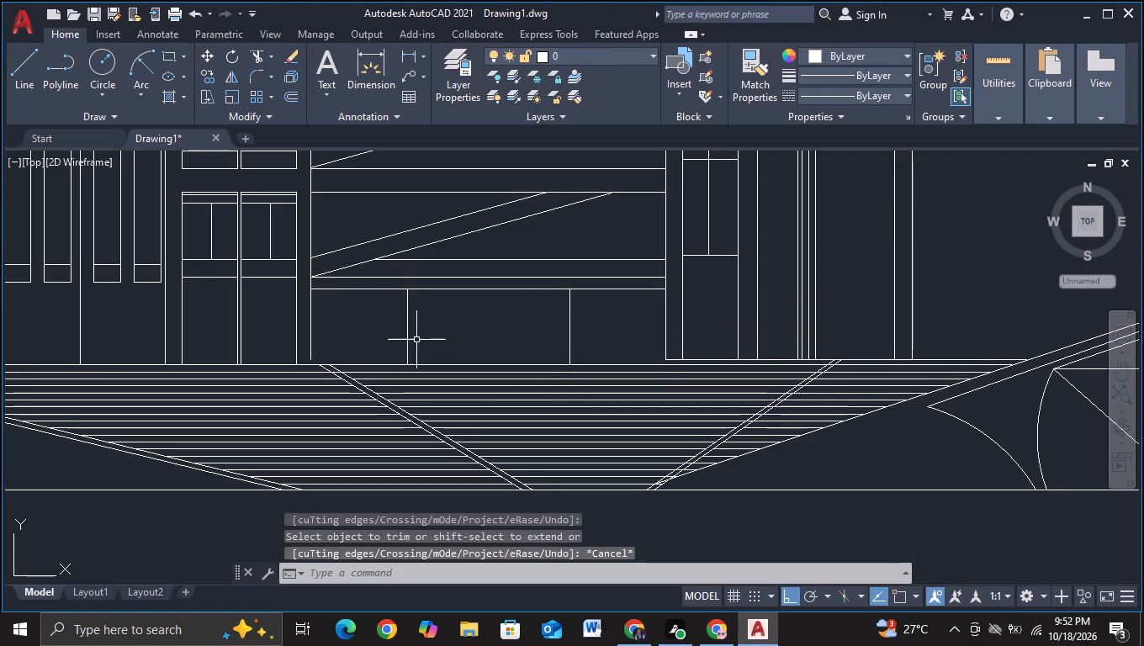
Copy the left jamb line twice with Ortho on, placing one copy just inside each jamb to form narrow door frames.
{"action": "left_click", "coordinate": [407, 344]}
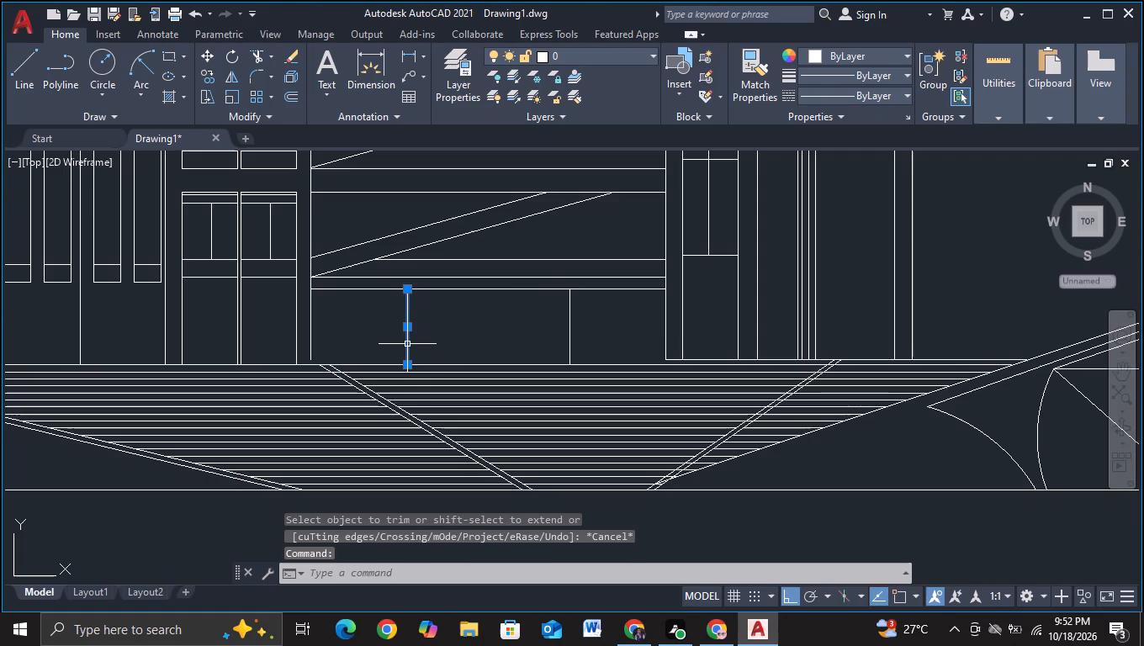
{"action": "key", "text": "c"}
{"action": "left_click", "coordinate": [453, 391]}
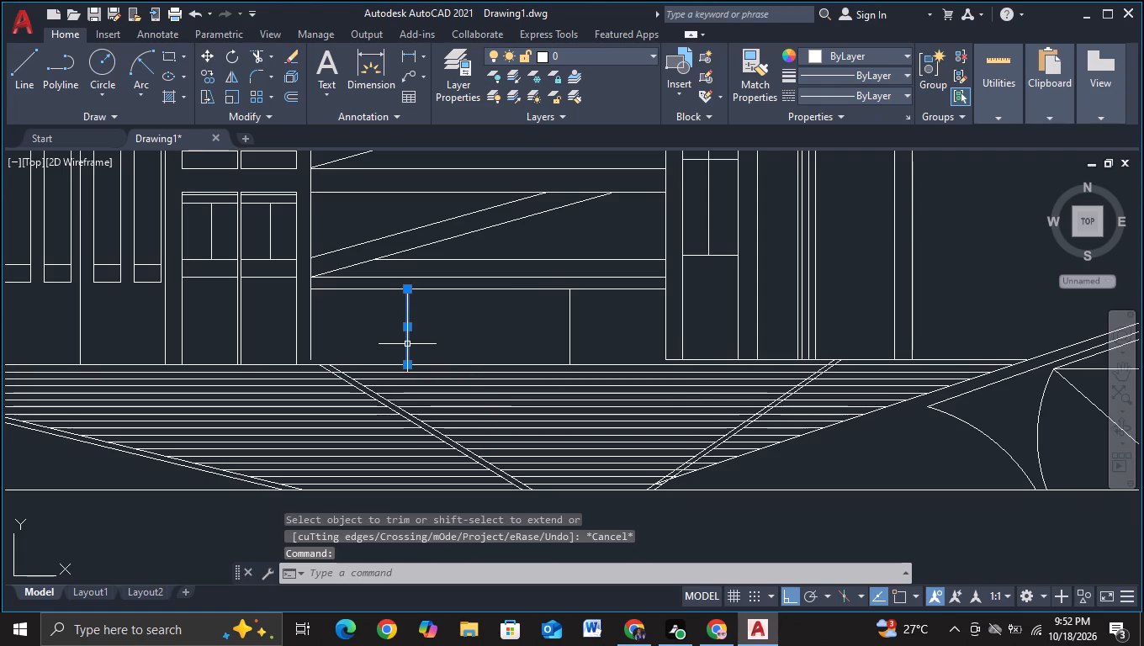
{"action": "left_click", "coordinate": [409, 326]}
{"action": "left_click", "coordinate": [418, 327]}
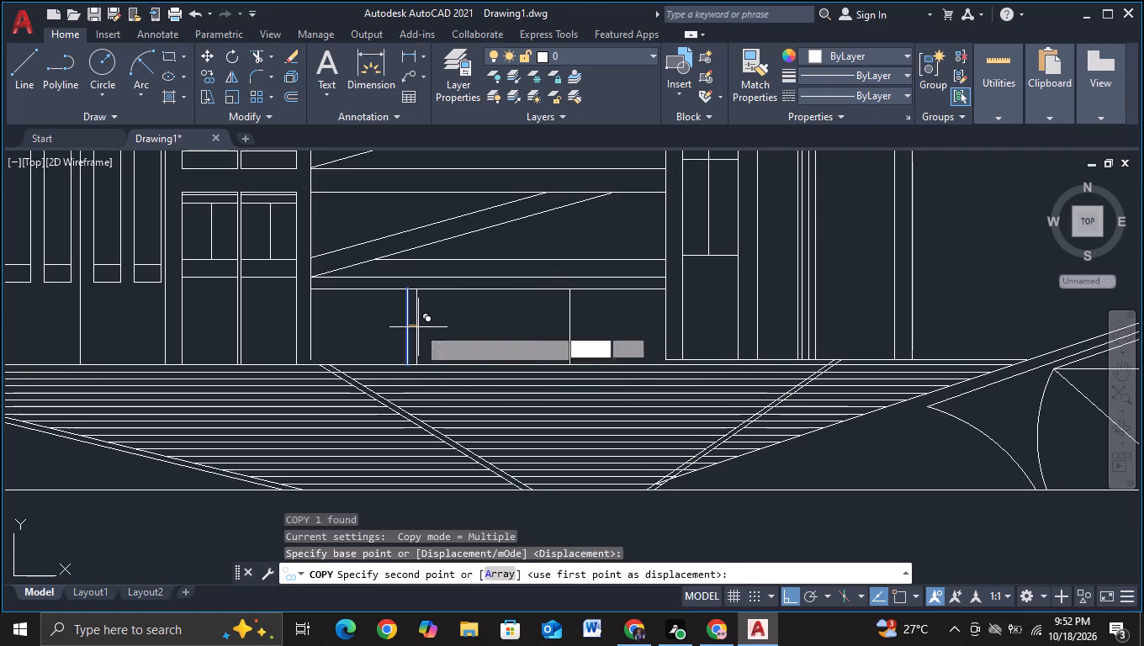
{"action": "left_click", "coordinate": [562, 336]}
{"action": "key", "text": "Escape"}
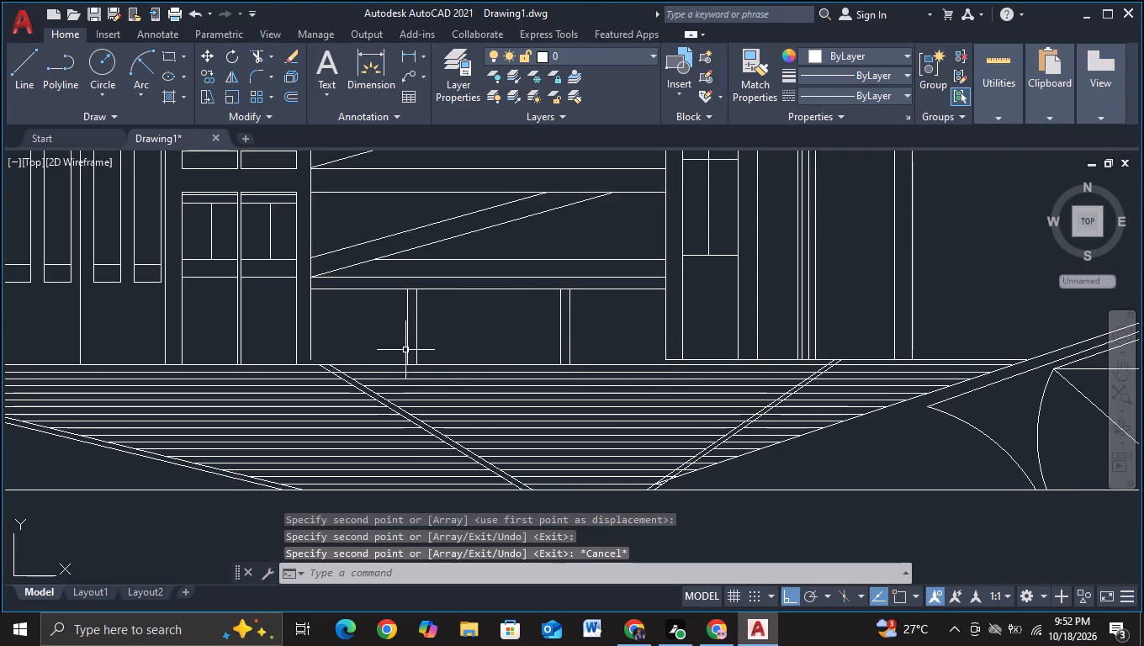
Copy the right frame's inner line about 9 units toward the left frame as the central division between the door leaves.
{"action": "left_click", "coordinate": [561, 329]}
{"action": "key", "text": "c"}
{"action": "left_click", "coordinate": [586, 379]}
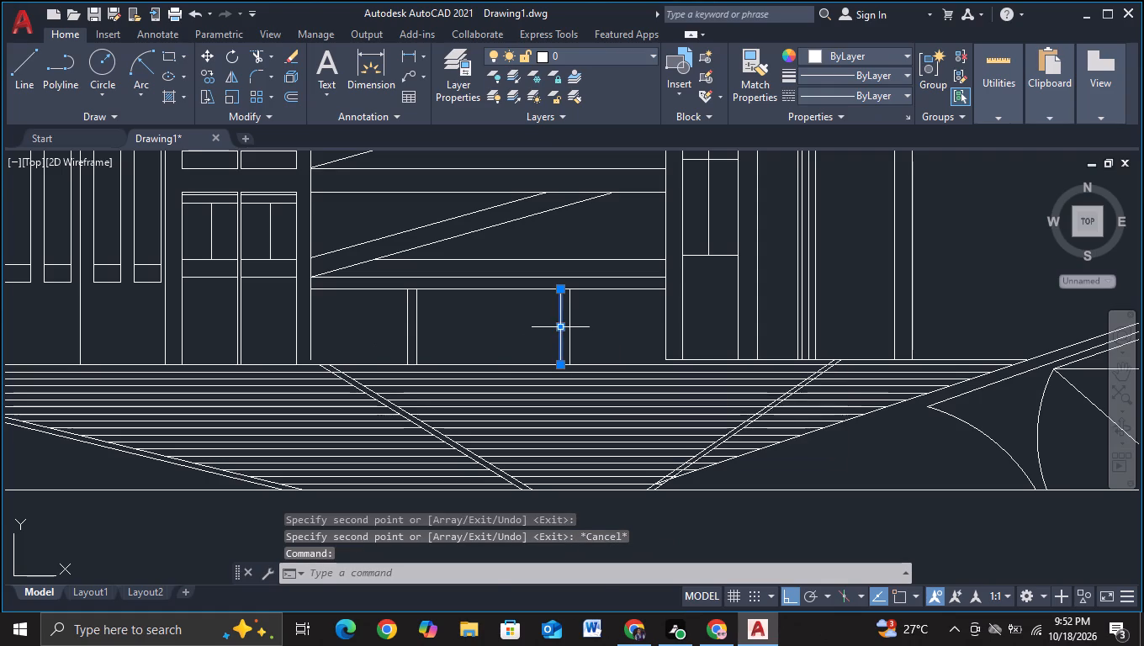
{"action": "left_click", "coordinate": [559, 342]}
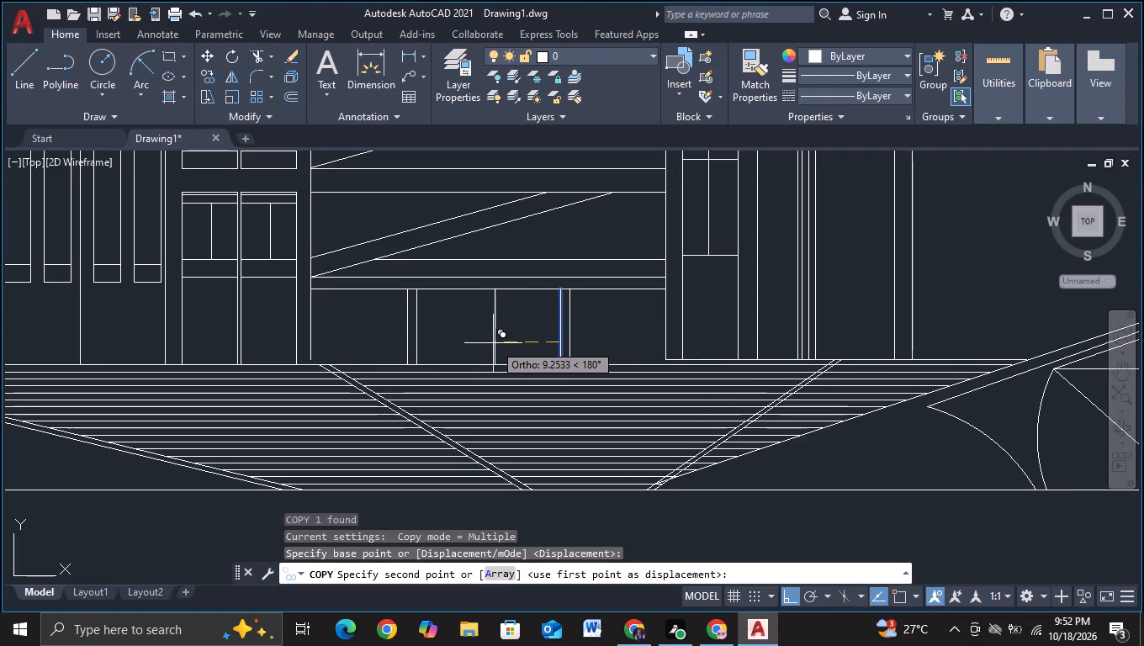
{"action": "left_click", "coordinate": [491, 343]}
{"action": "key", "text": "Escape"}
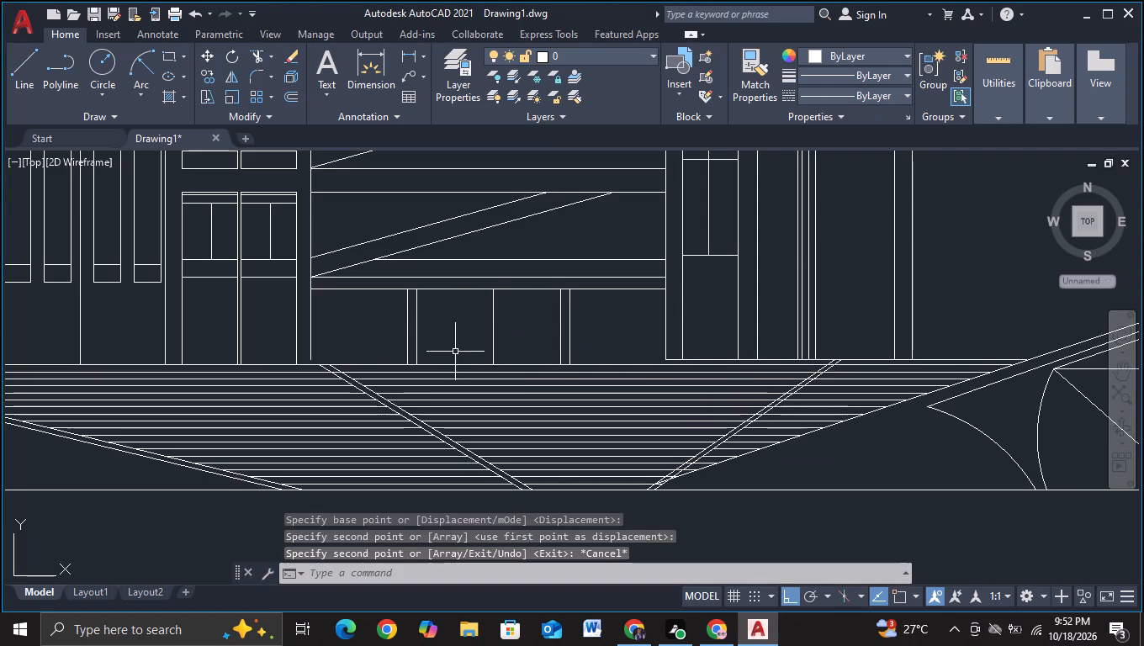
Draw a small rectangular door handle, about 1.5 by 0.7 units, just left of the door's centre line, turning object snap on.
{"action": "left_click", "coordinate": [25, 77]}
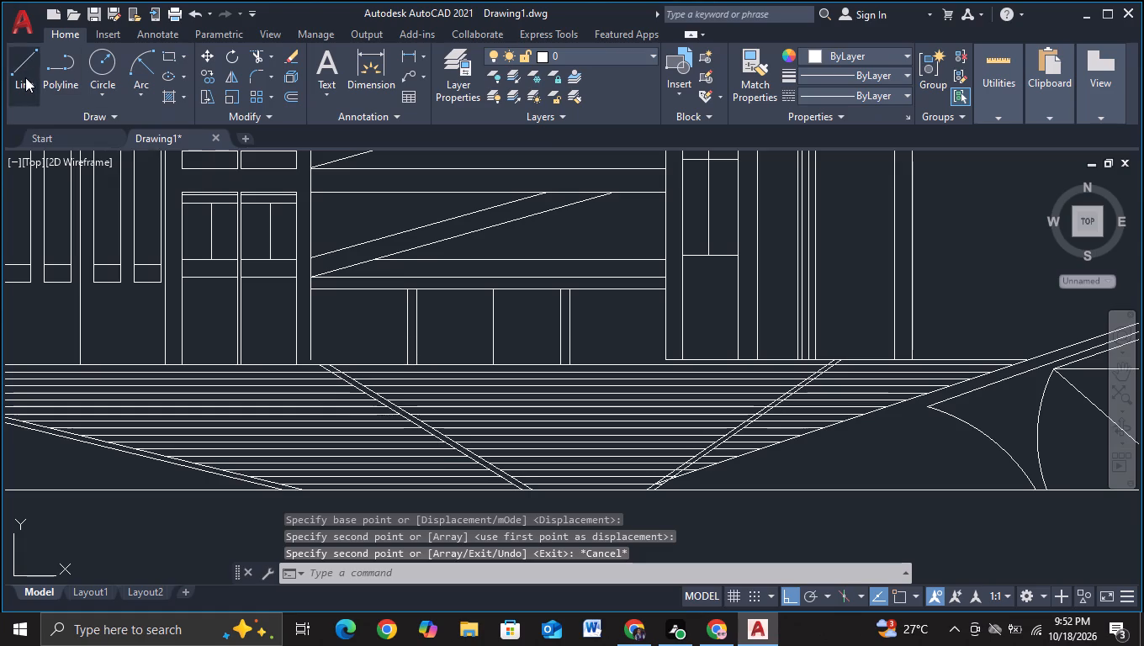
{"action": "scroll", "coordinate": [485, 310], "scroll_direction": "up", "scroll_amount": 2}
{"action": "left_click", "coordinate": [465, 333]}
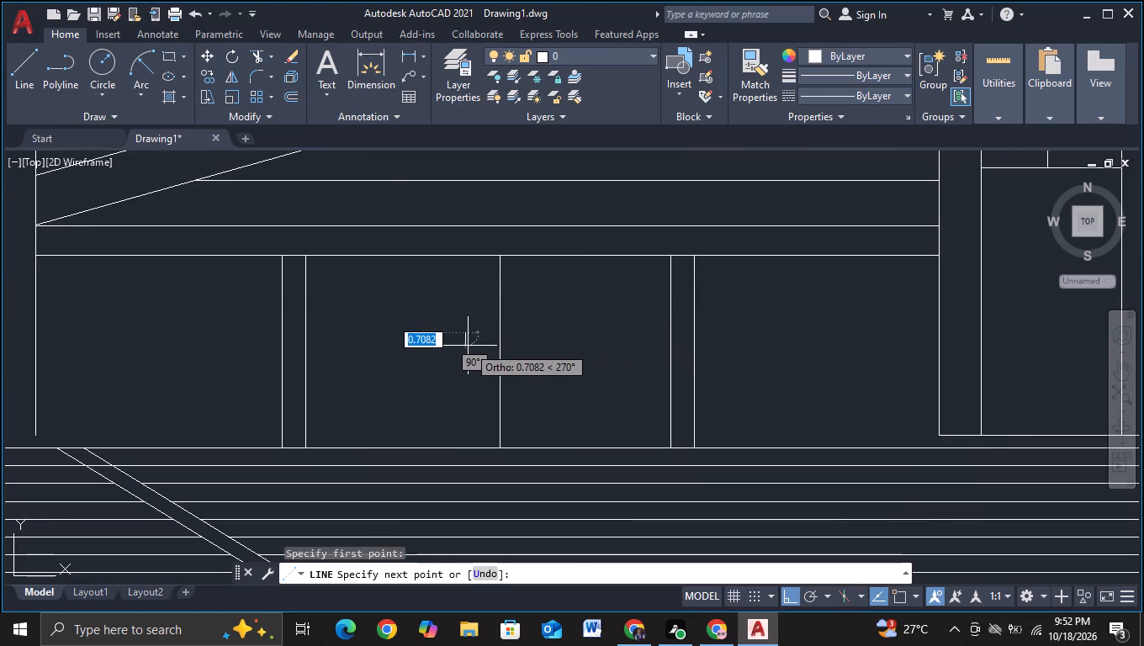
{"action": "left_click", "coordinate": [468, 346]}
{"action": "left_click", "coordinate": [491, 344]}
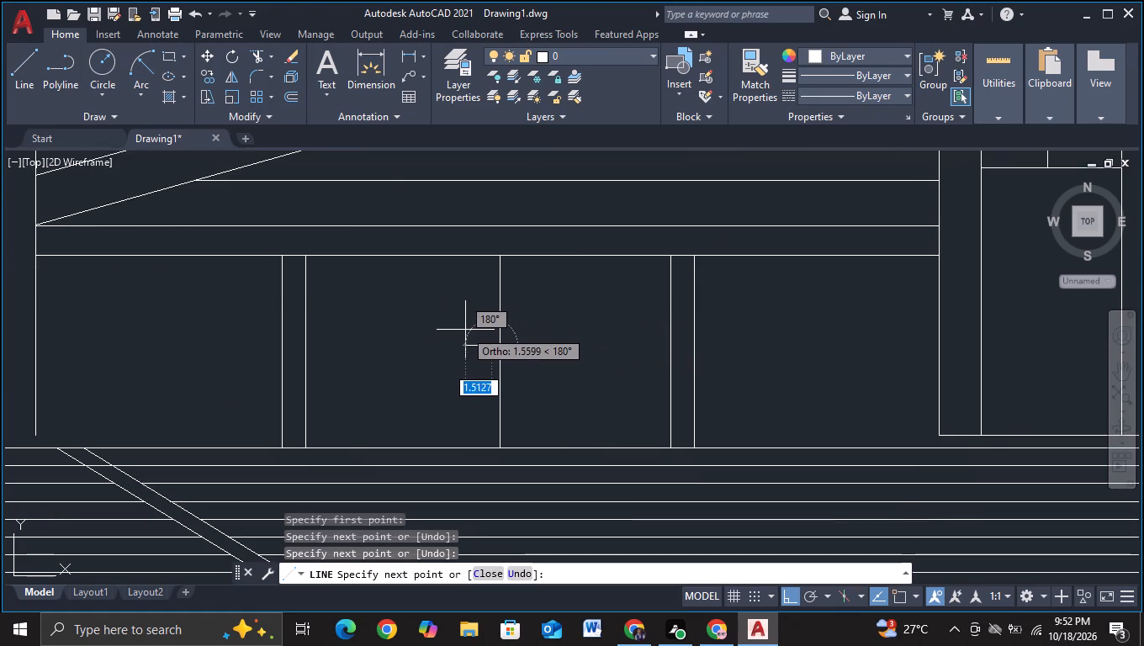
{"action": "key", "text": "F3"}
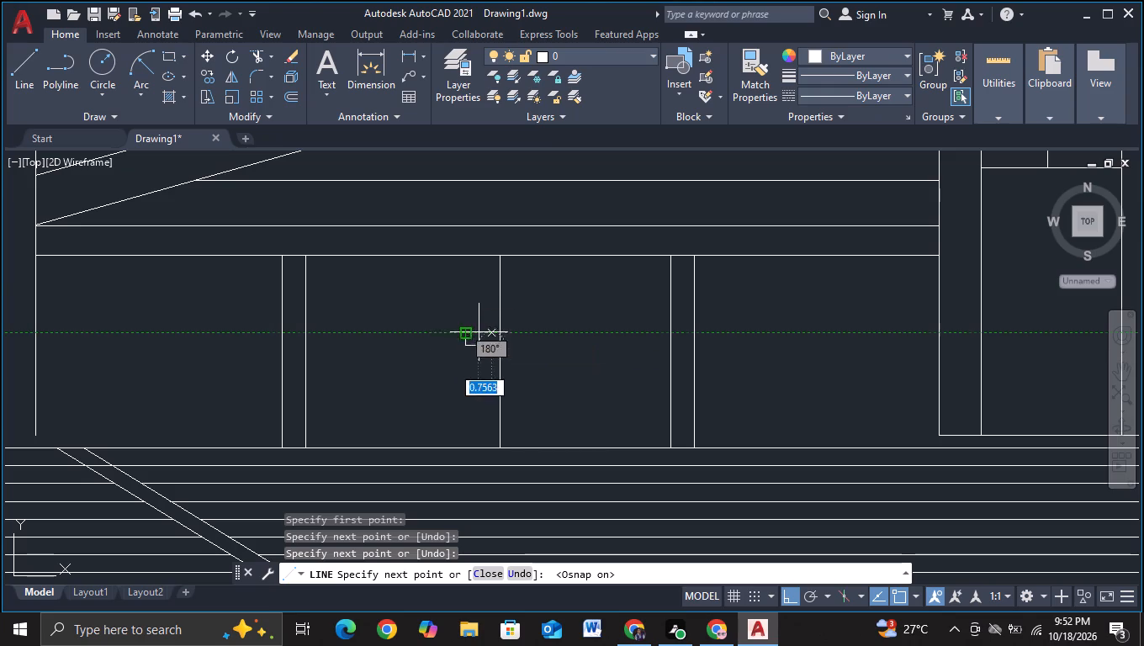
{"action": "left_click", "coordinate": [492, 331]}
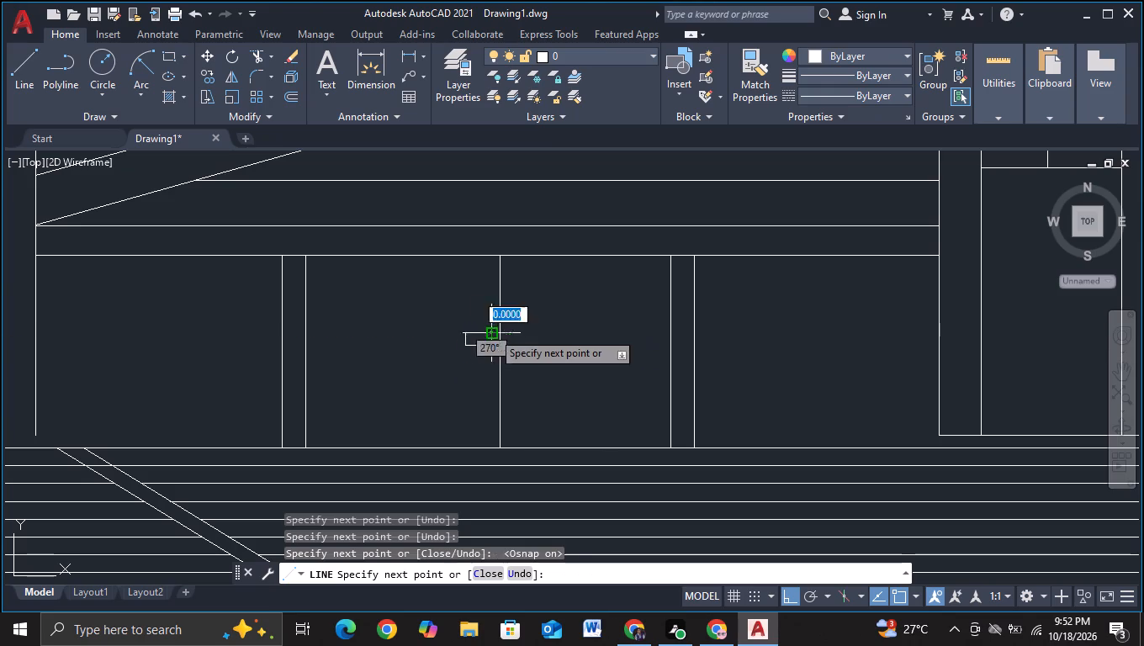
{"action": "left_click", "coordinate": [464, 329]}
{"action": "key", "text": "Escape"}
Copy the rectangular handle horizontally about 2.3 units onto the right door leaf, across the centre line.
{"action": "scroll", "coordinate": [442, 348], "scroll_direction": "up", "scroll_amount": 1}
{"action": "left_click", "coordinate": [463, 299]}
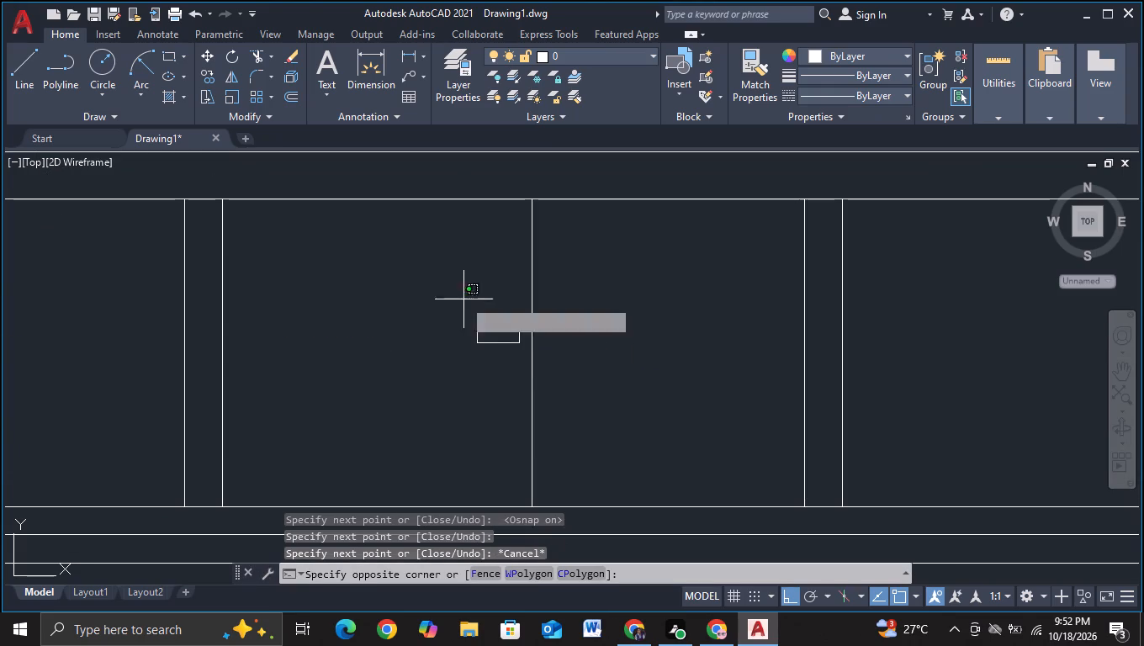
{"action": "left_click", "coordinate": [523, 353]}
{"action": "key", "text": "c"}
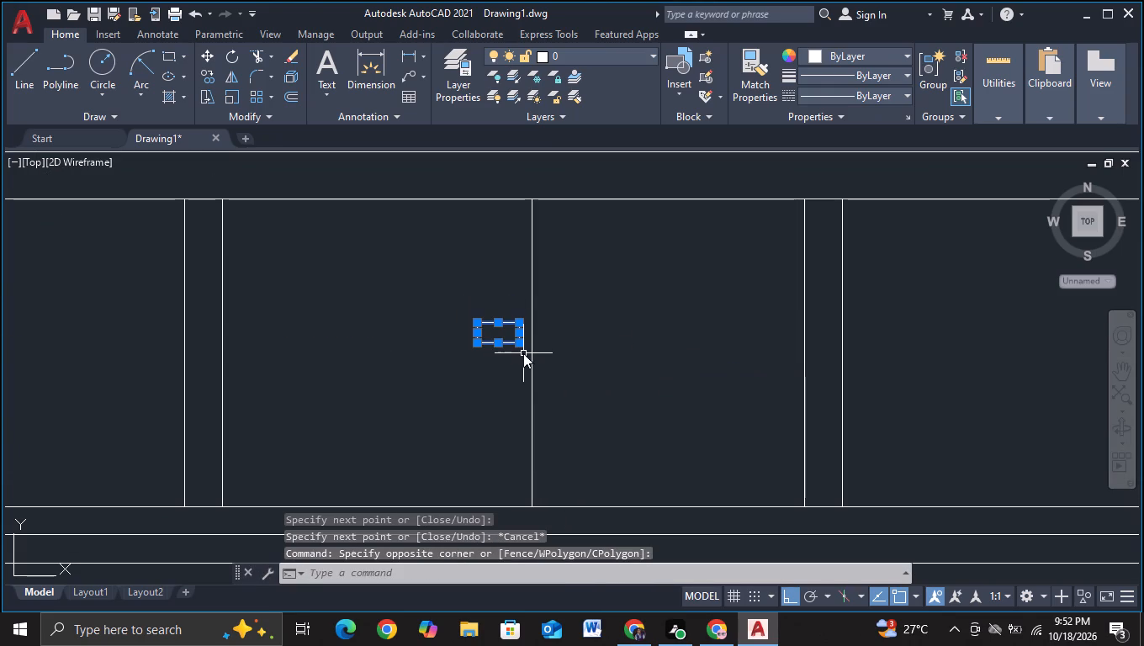
{"action": "left_click", "coordinate": [574, 407]}
{"action": "left_click", "coordinate": [505, 335]}
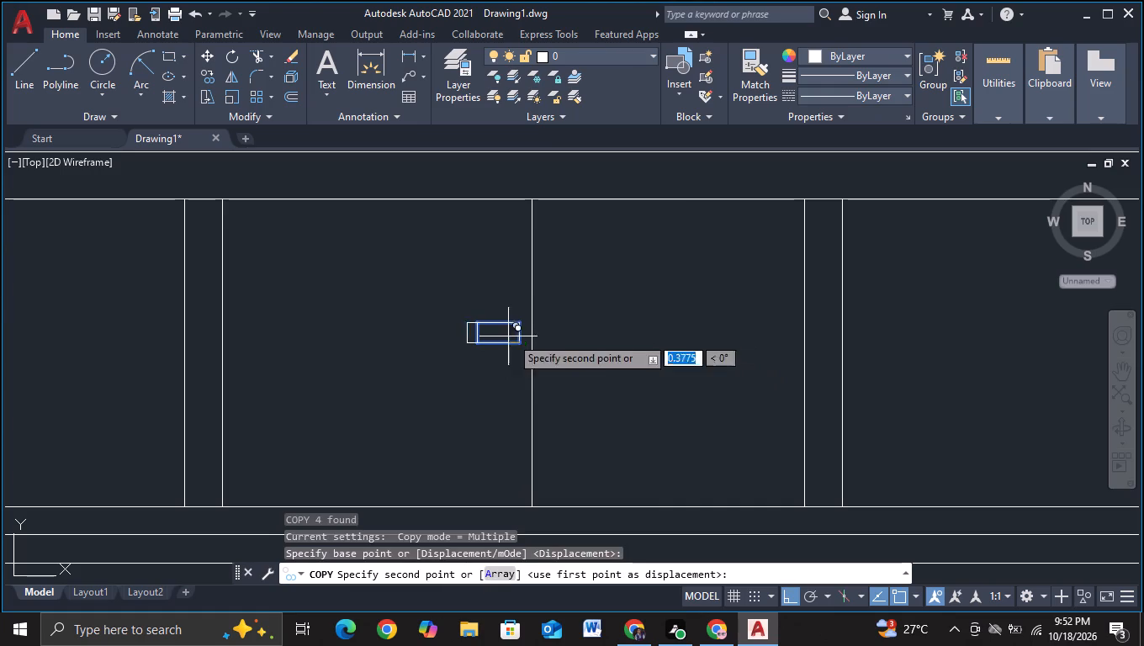
{"action": "left_click", "coordinate": [583, 342]}
{"action": "key", "text": "Escape"}
Copy the evergreen at the ground line's left end into the entrance bay, left of the double door, with Ortho and object snap off.
{"action": "scroll", "coordinate": [590, 353], "scroll_direction": "down", "scroll_amount": 2}
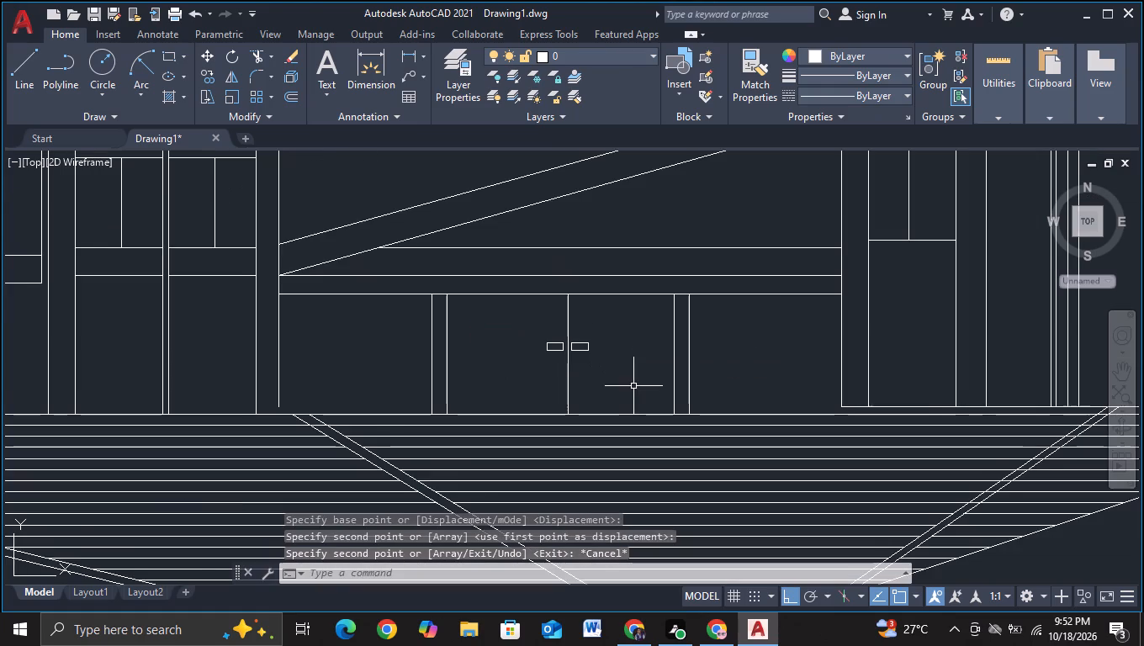
{"action": "middle_click_drag", "start_coordinate": [633, 386], "coordinate": [633, 361]}
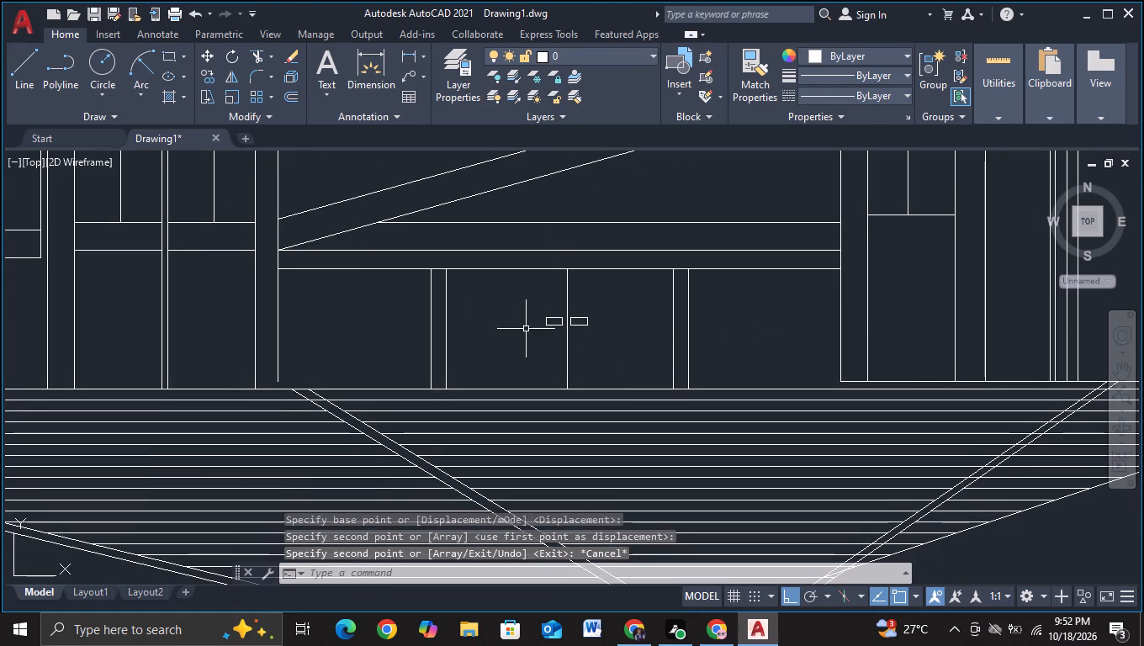
{"action": "scroll", "coordinate": [398, 334], "scroll_direction": "down", "scroll_amount": 3}
{"action": "middle_click_drag", "start_coordinate": [386, 343], "coordinate": [840, 278]}
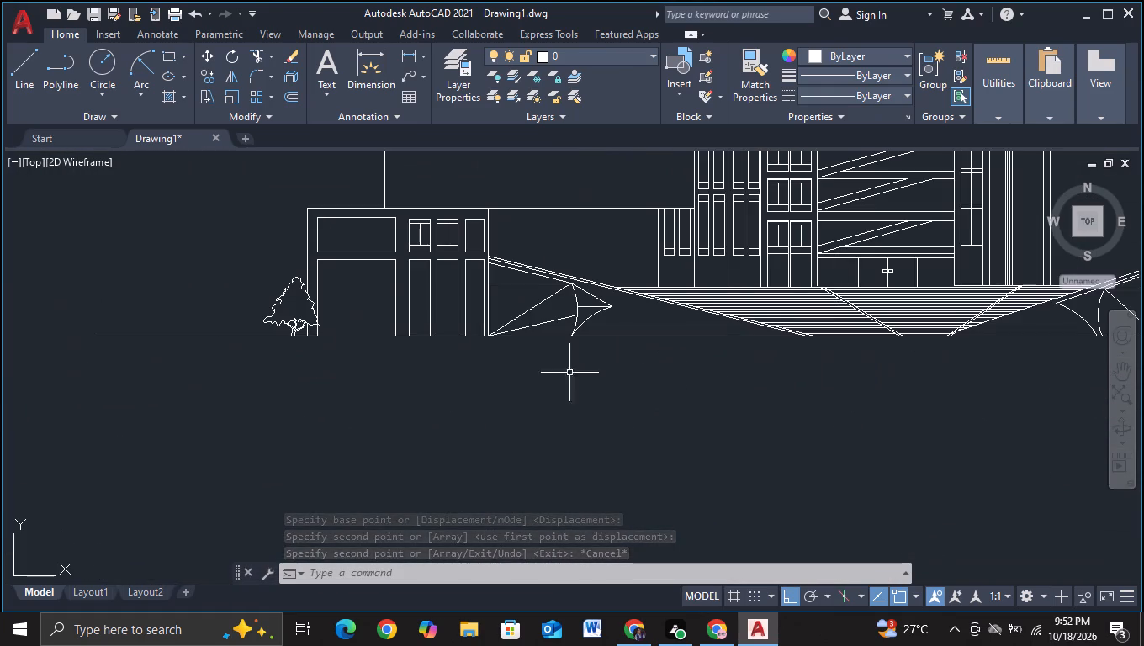
{"action": "middle_click_drag", "start_coordinate": [524, 387], "coordinate": [510, 421]}
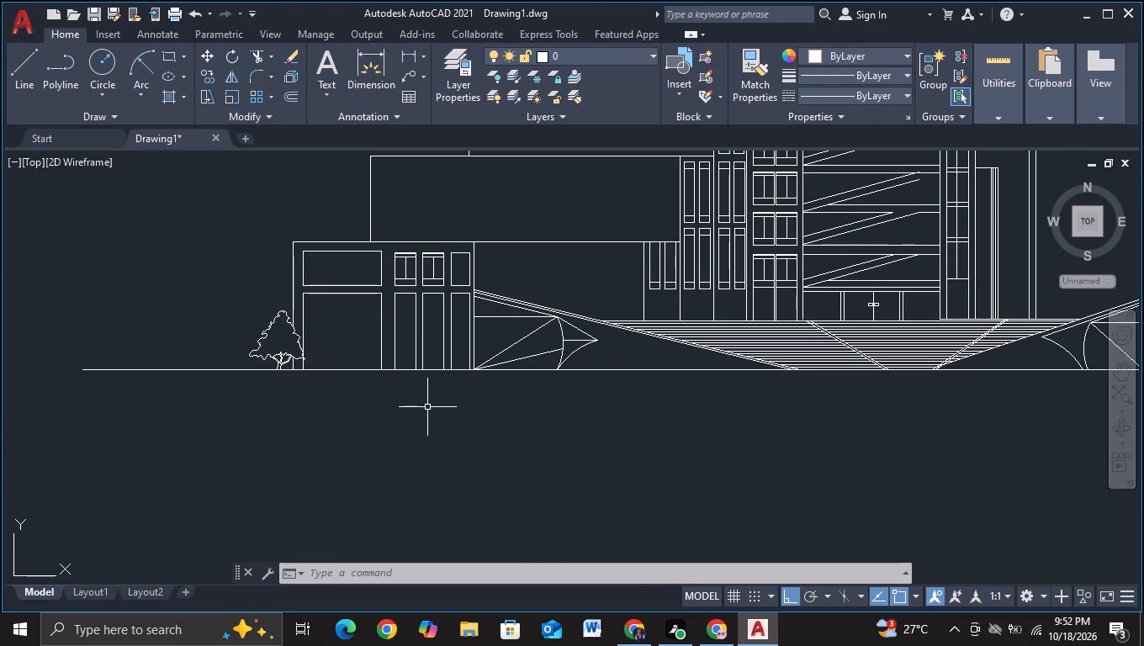
{"action": "left_click", "coordinate": [240, 291]}
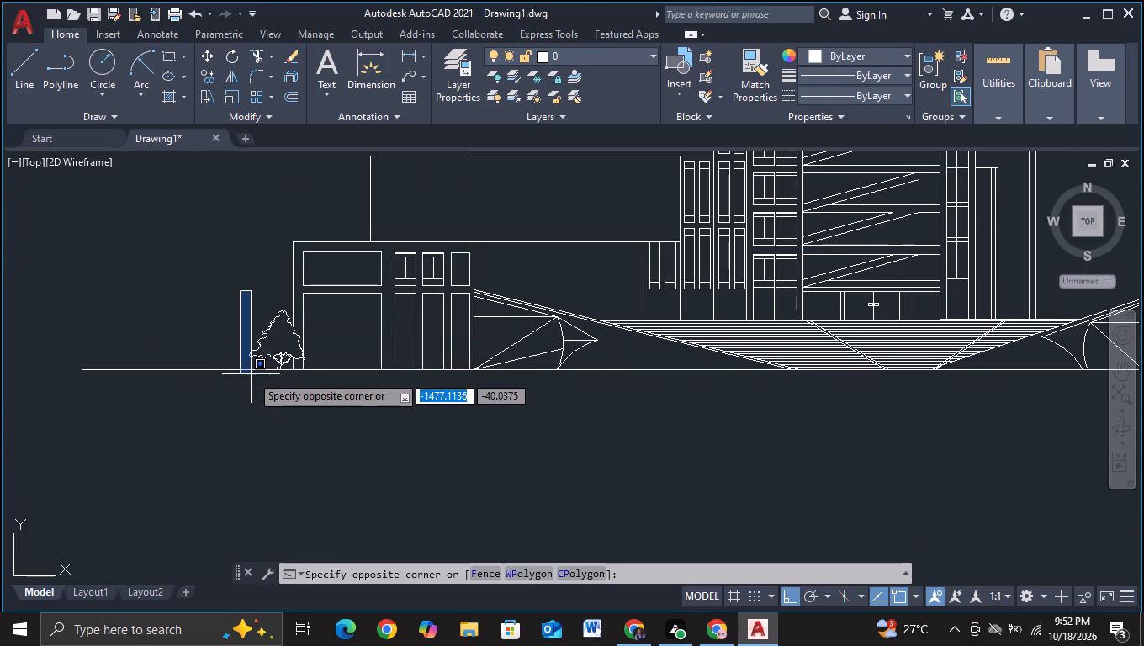
{"action": "left_click", "coordinate": [234, 310]}
{"action": "left_click", "coordinate": [262, 357]}
{"action": "key", "text": "c"}
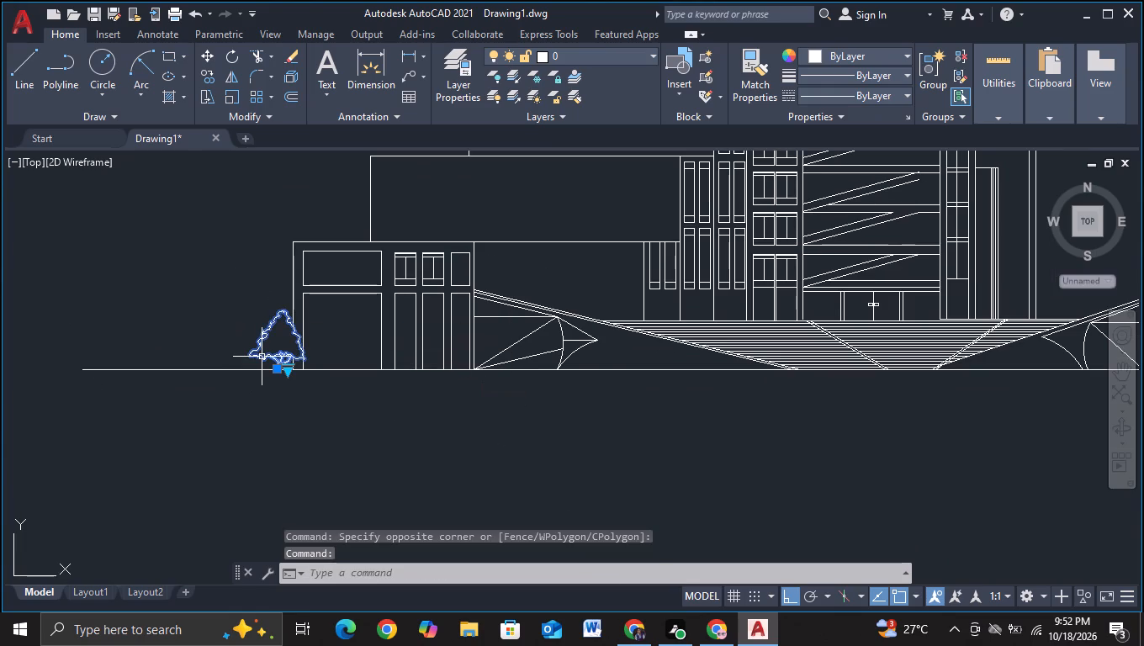
{"action": "left_click", "coordinate": [347, 410]}
{"action": "left_click", "coordinate": [272, 331]}
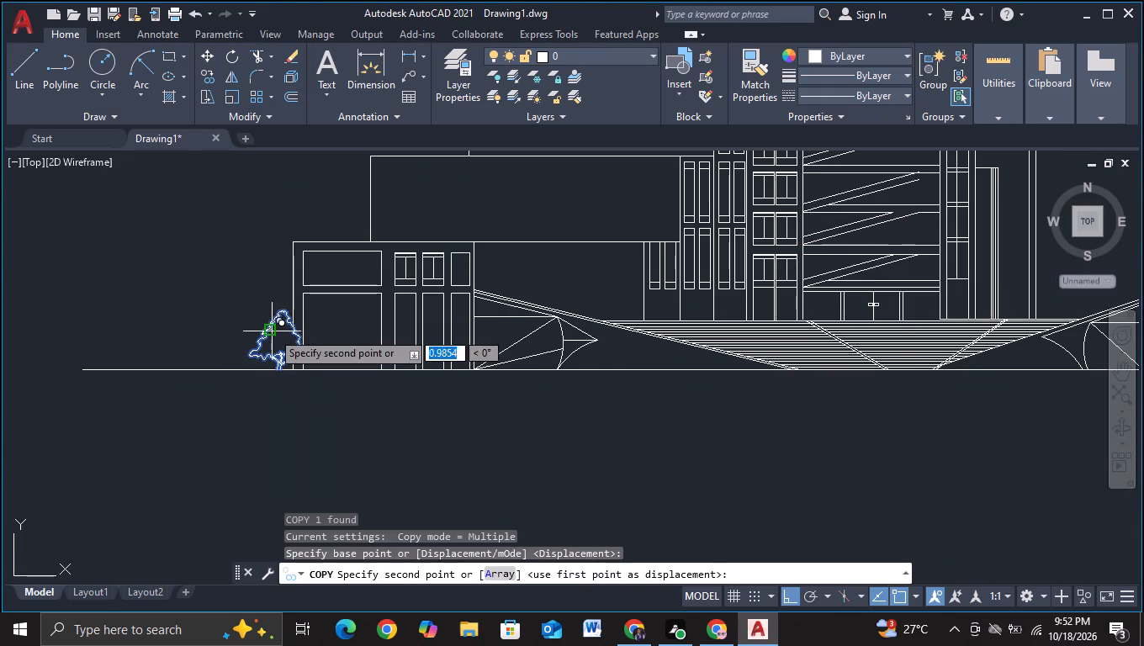
{"action": "middle_click_drag", "start_coordinate": [804, 323], "coordinate": [571, 449]}
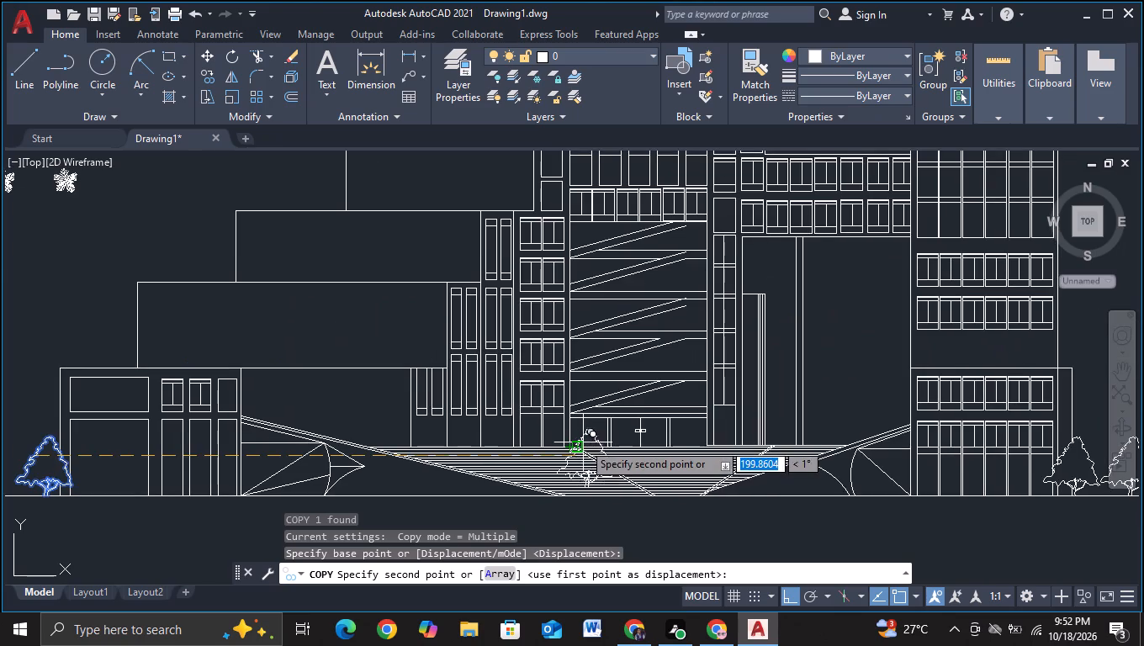
{"action": "key", "text": "F8"}
{"action": "scroll", "coordinate": [586, 405], "scroll_direction": "up", "scroll_amount": 1}
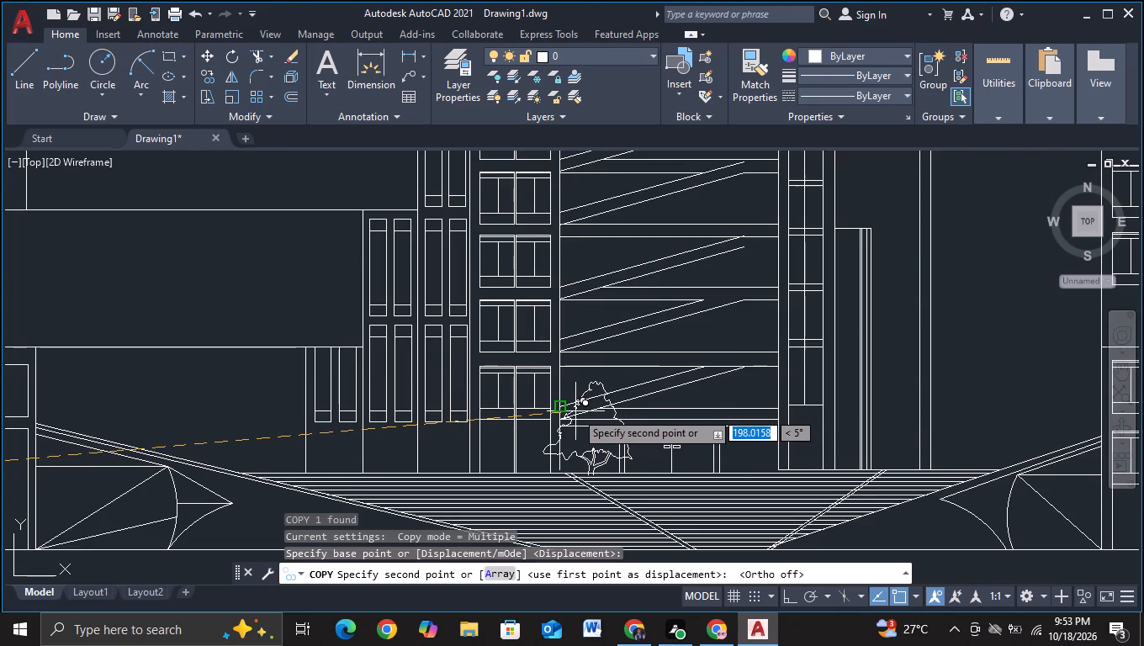
{"action": "key", "text": "F3"}
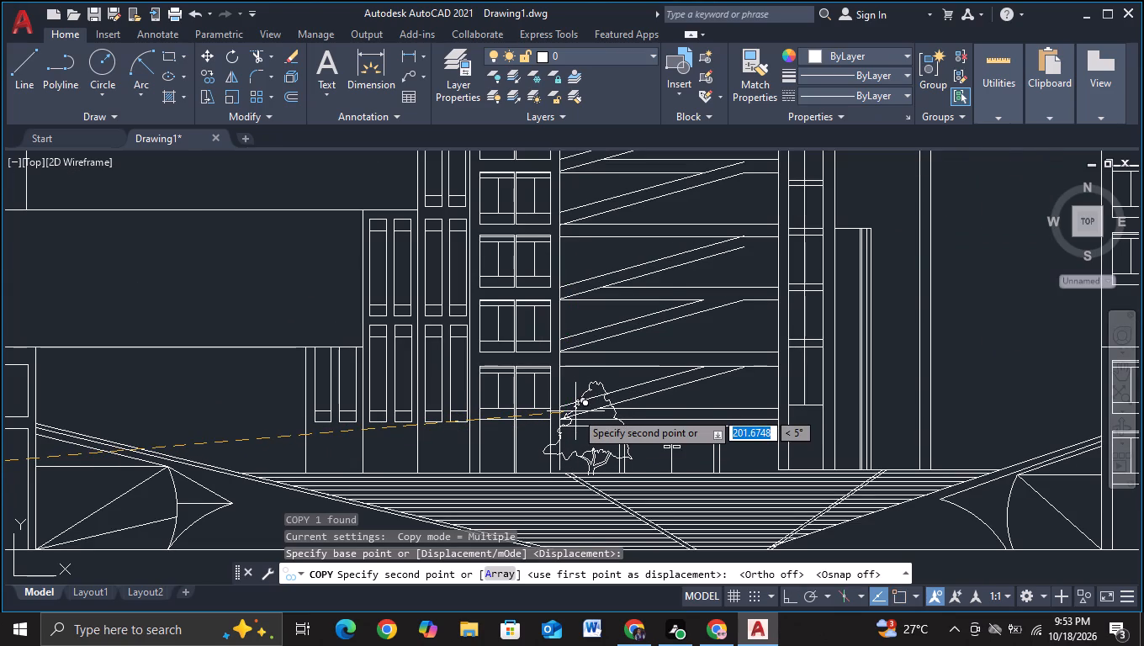
{"action": "left_click", "coordinate": [575, 411]}
{"action": "key", "text": "Escape"}
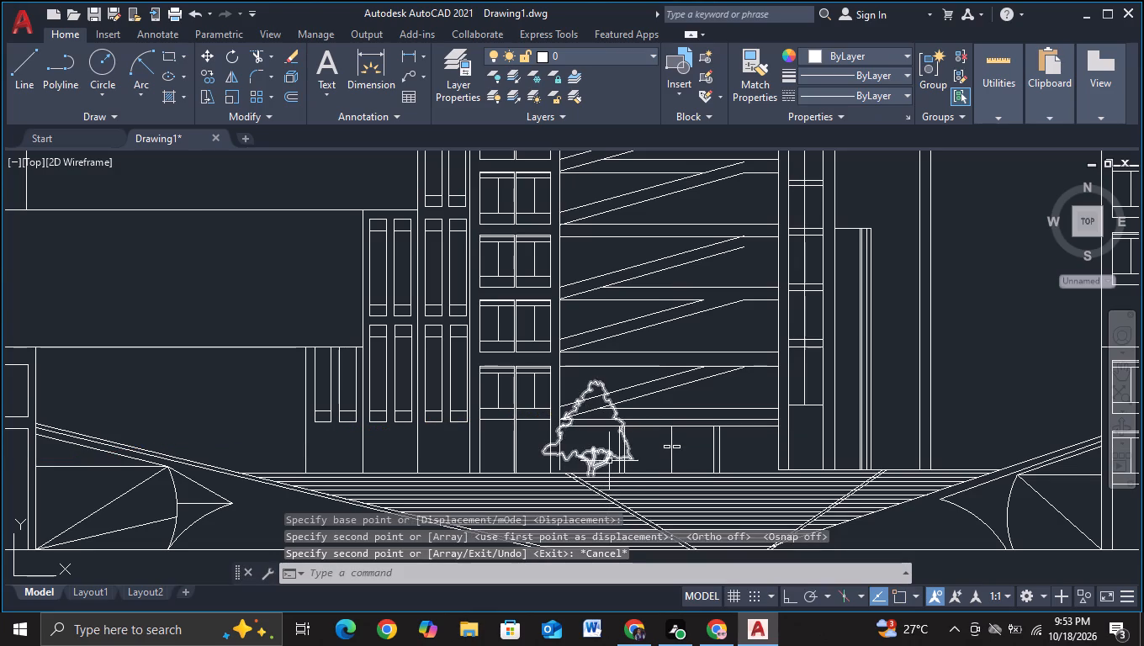
Scale the copied evergreen down to roughly half its size so it fits beside the entrance door.
{"action": "left_click", "coordinate": [609, 461]}
{"action": "key", "text": "s"}
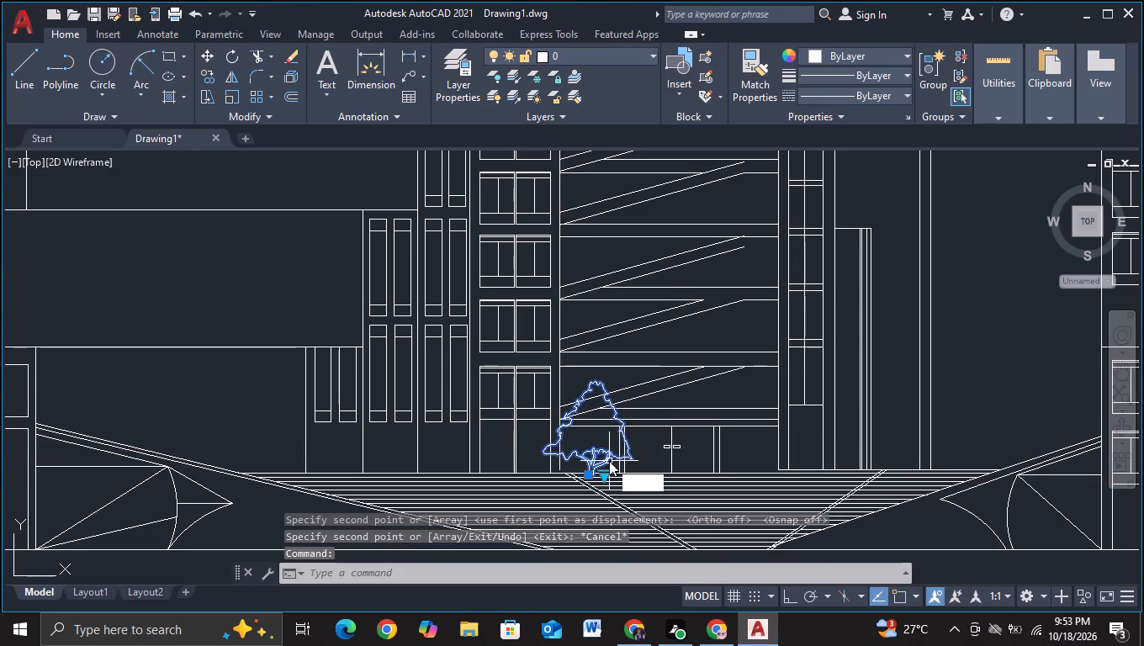
{"action": "left_click", "coordinate": [638, 510]}
{"action": "left_click", "coordinate": [606, 449]}
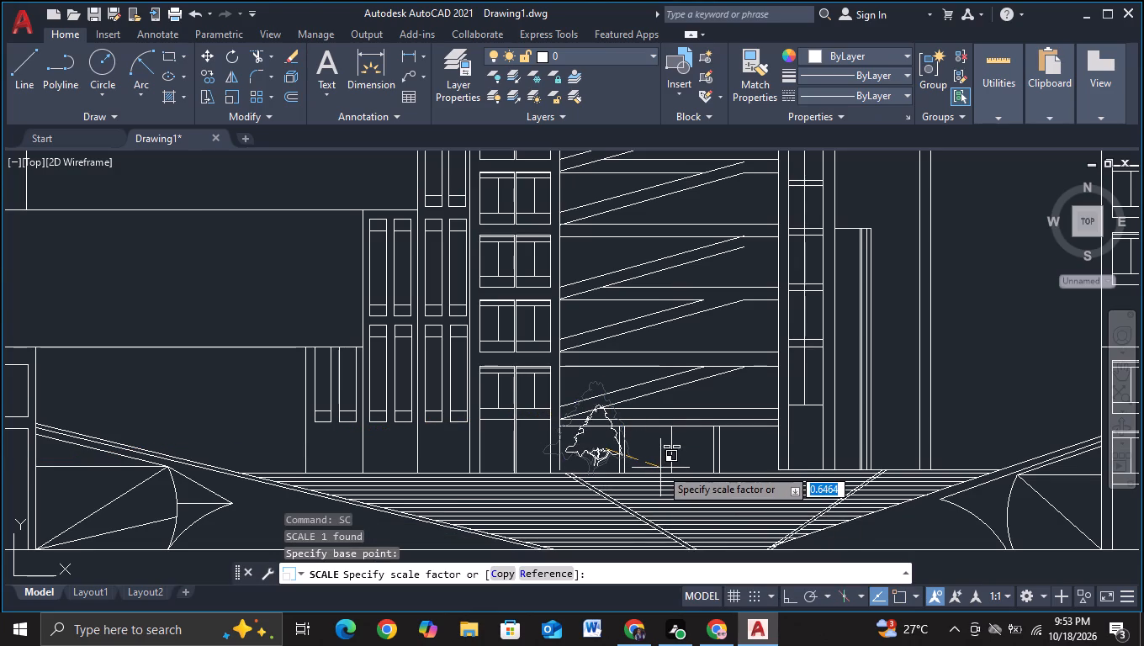
{"action": "left_click", "coordinate": [648, 463]}
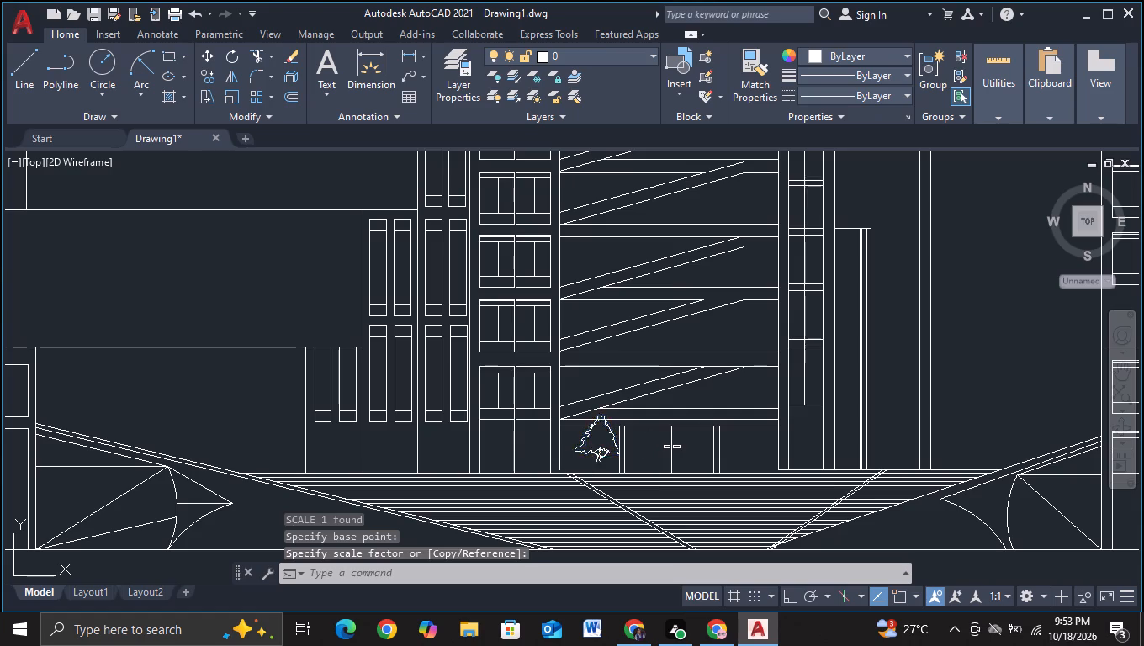
Move the reduced evergreen down onto the top stair line, between the bay's left edge and the door frame.
{"action": "left_click", "coordinate": [592, 449]}
{"action": "key", "text": "m"}
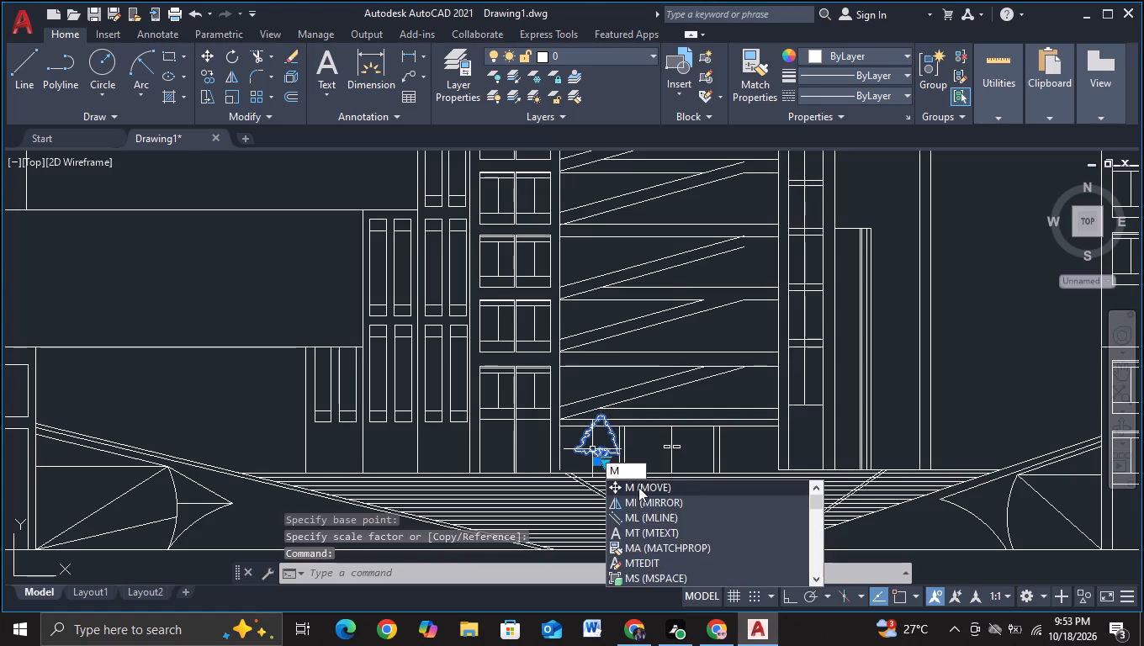
{"action": "left_click", "coordinate": [638, 486]}
{"action": "left_click", "coordinate": [601, 452]}
{"action": "scroll", "coordinate": [605, 460], "scroll_direction": "up", "scroll_amount": 2}
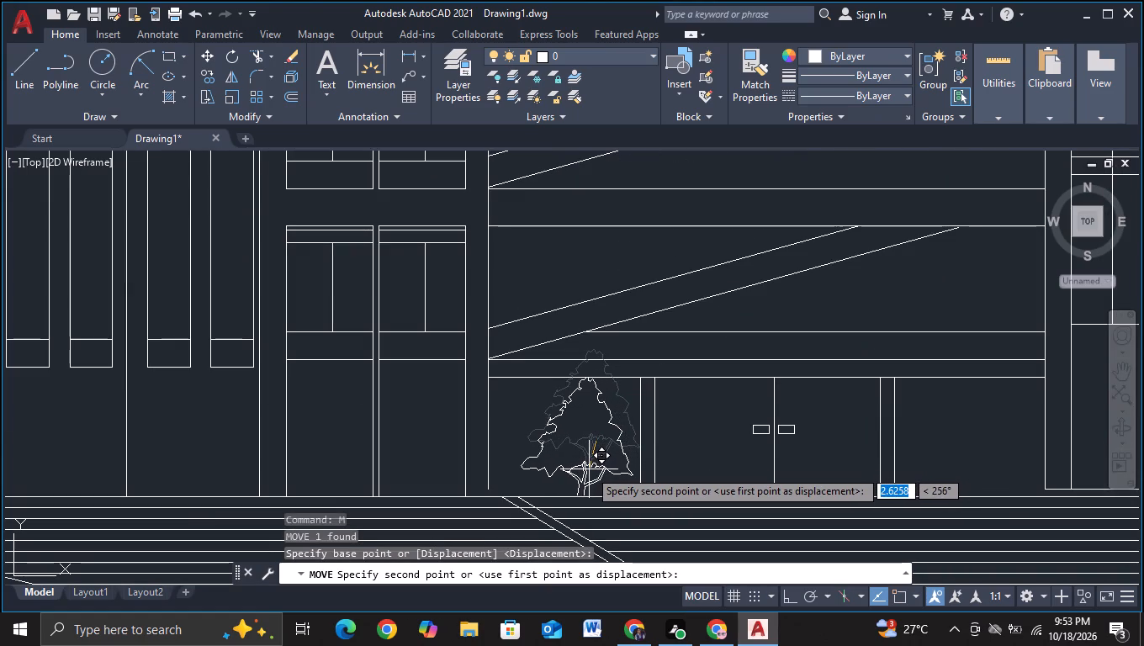
{"action": "left_click", "coordinate": [589, 469]}
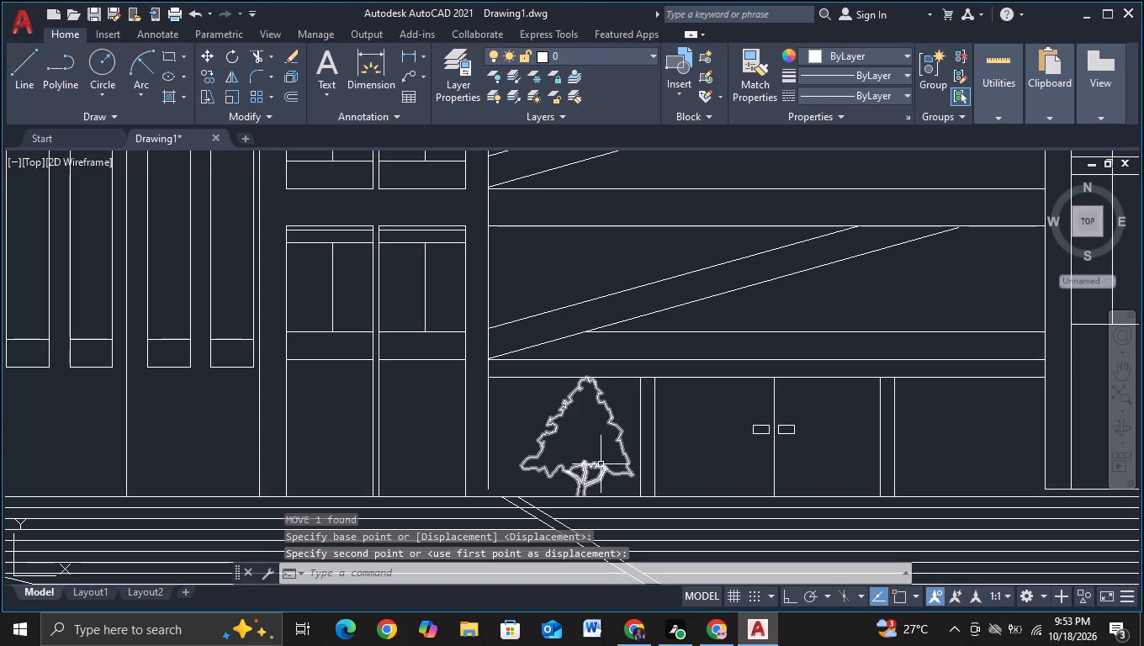
{"action": "scroll", "coordinate": [593, 412], "scroll_direction": "up", "scroll_amount": 2}
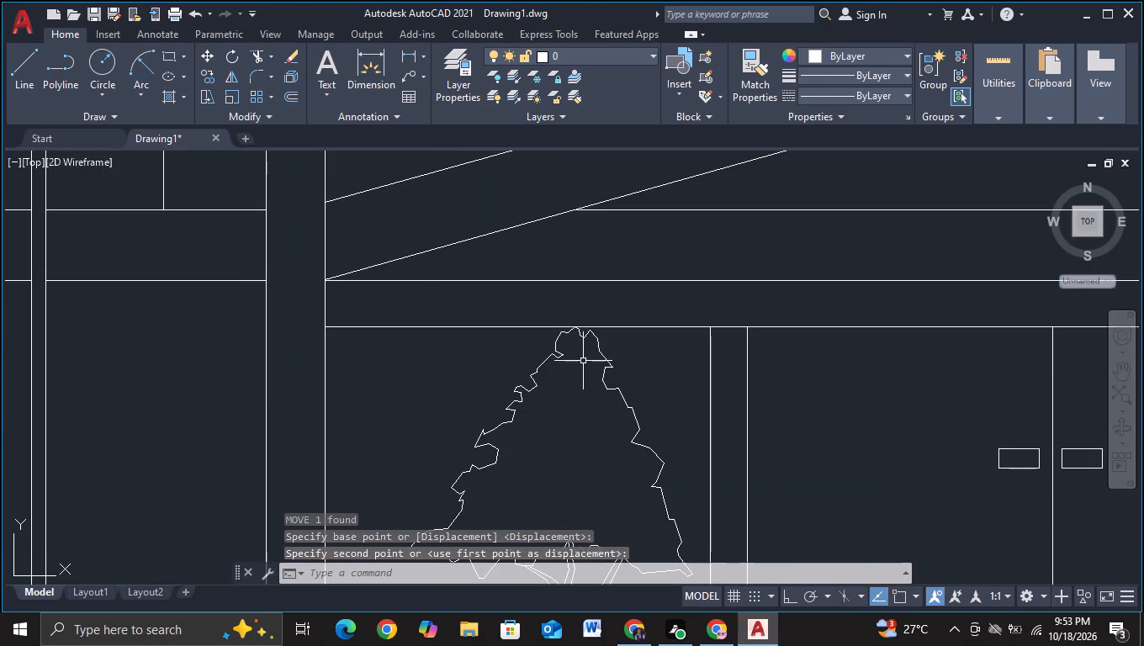
{"action": "scroll", "coordinate": [583, 358], "scroll_direction": "down", "scroll_amount": 2}
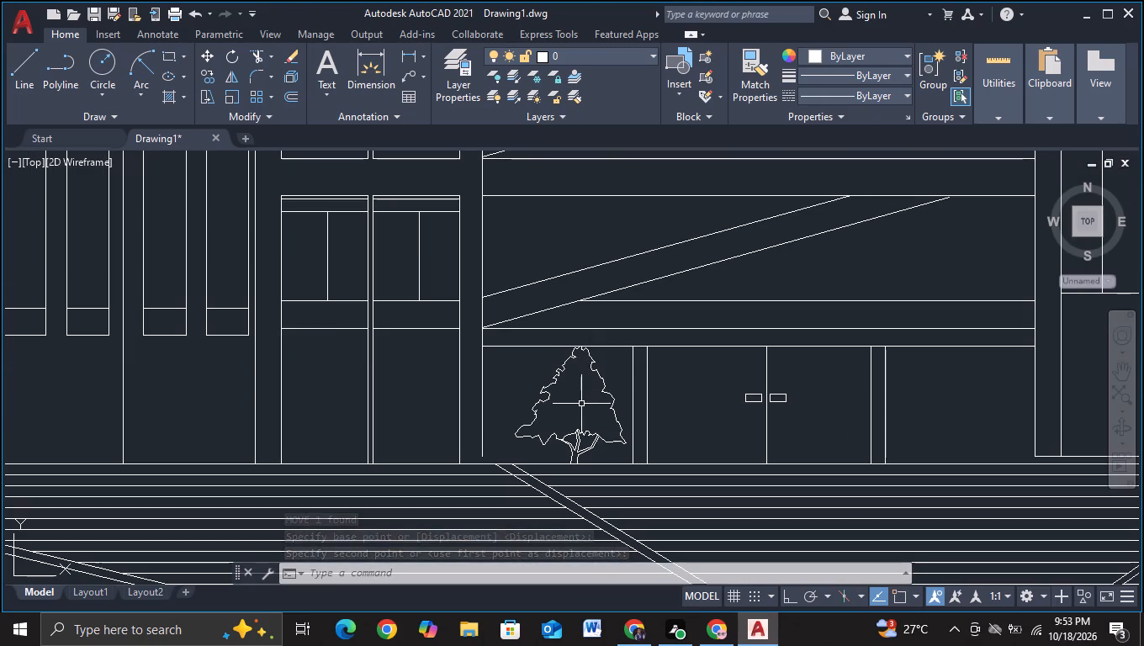
Copy the small evergreen horizontally about 35 units to the right side of the double door, with Ortho on.
{"action": "left_click", "coordinate": [605, 389]}
{"action": "key", "text": "c"}
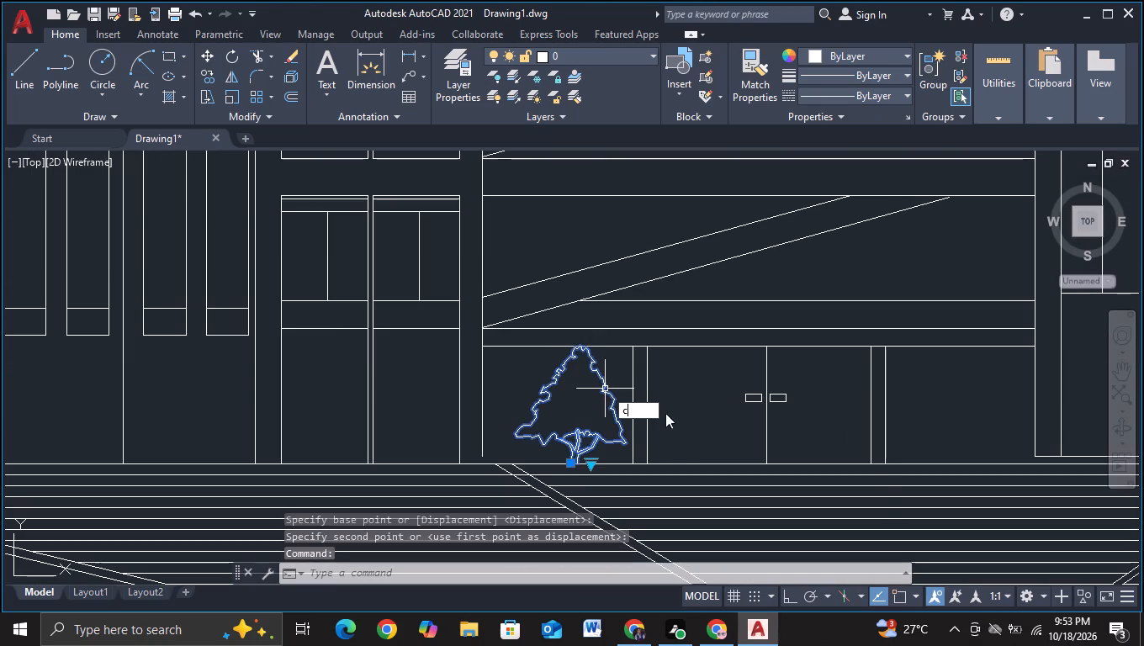
{"action": "left_click", "coordinate": [675, 444]}
{"action": "left_click", "coordinate": [594, 405]}
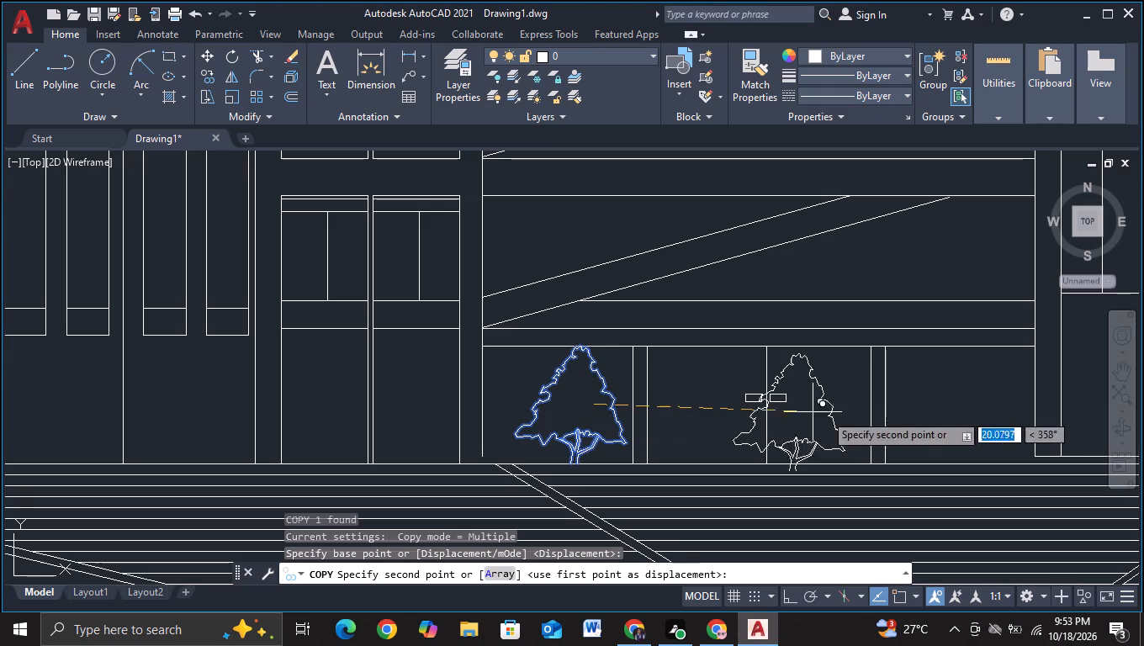
{"action": "key", "text": "F8"}
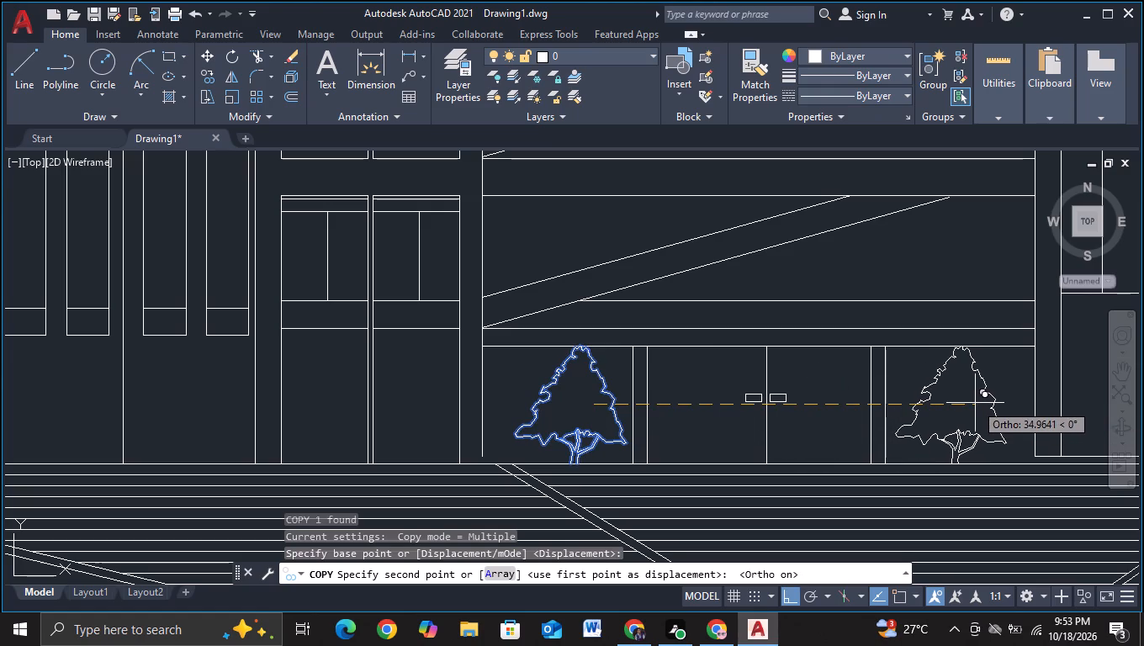
{"action": "left_click", "coordinate": [975, 403]}
{"action": "key", "text": "Escape"}
Switch the middle of the three spare plant symbols beside the building from Palm (Plan) to Type 2 Deciduous (Elevation).
{"action": "scroll", "coordinate": [975, 403], "scroll_direction": "down", "scroll_amount": 2}
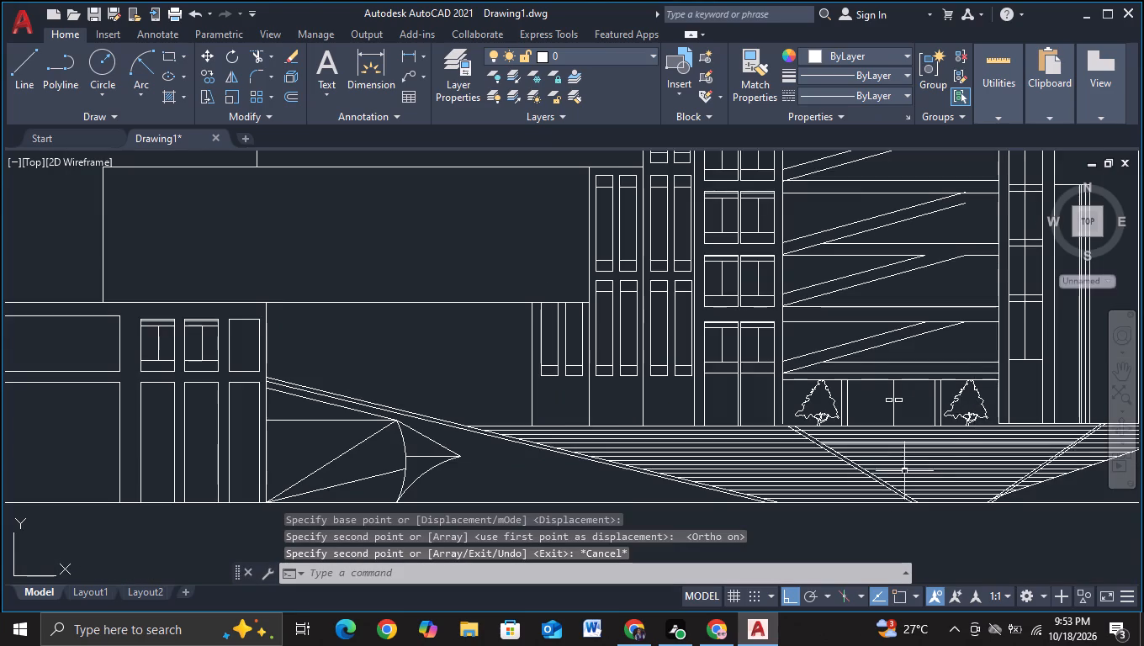
{"action": "scroll", "coordinate": [877, 486], "scroll_direction": "down", "scroll_amount": 3}
{"action": "middle_click_drag", "start_coordinate": [885, 506], "coordinate": [716, 448]}
{"action": "scroll", "coordinate": [716, 446], "scroll_direction": "up", "scroll_amount": 1}
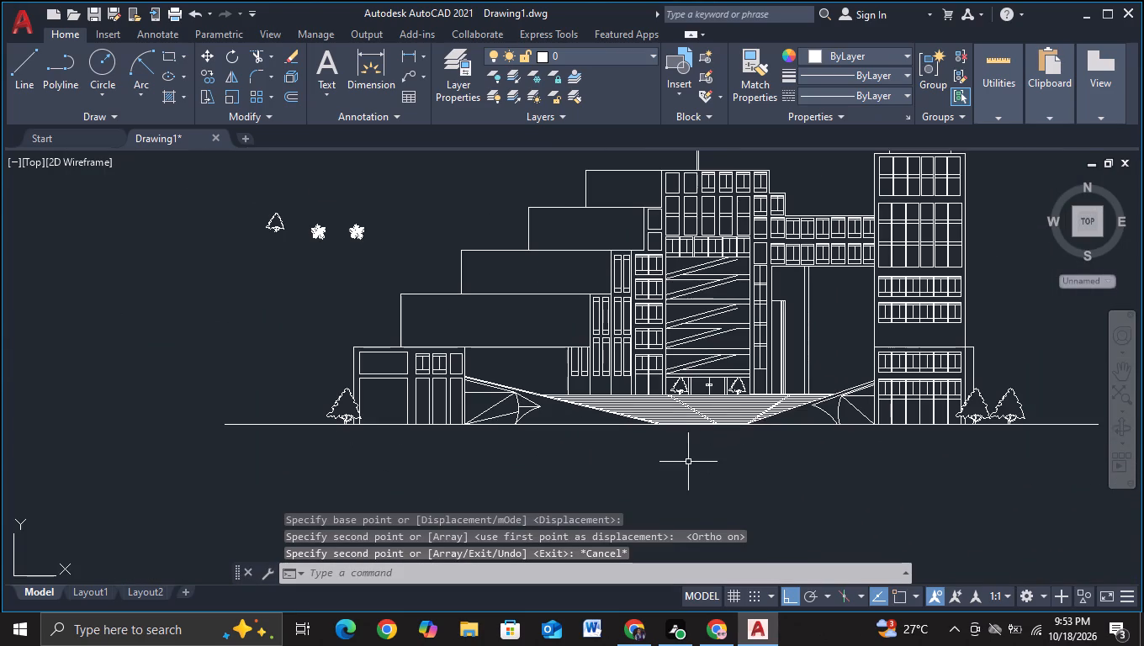
{"action": "scroll", "coordinate": [688, 462], "scroll_direction": "up", "scroll_amount": 2}
{"action": "middle_click_drag", "start_coordinate": [688, 462], "coordinate": [658, 475]}
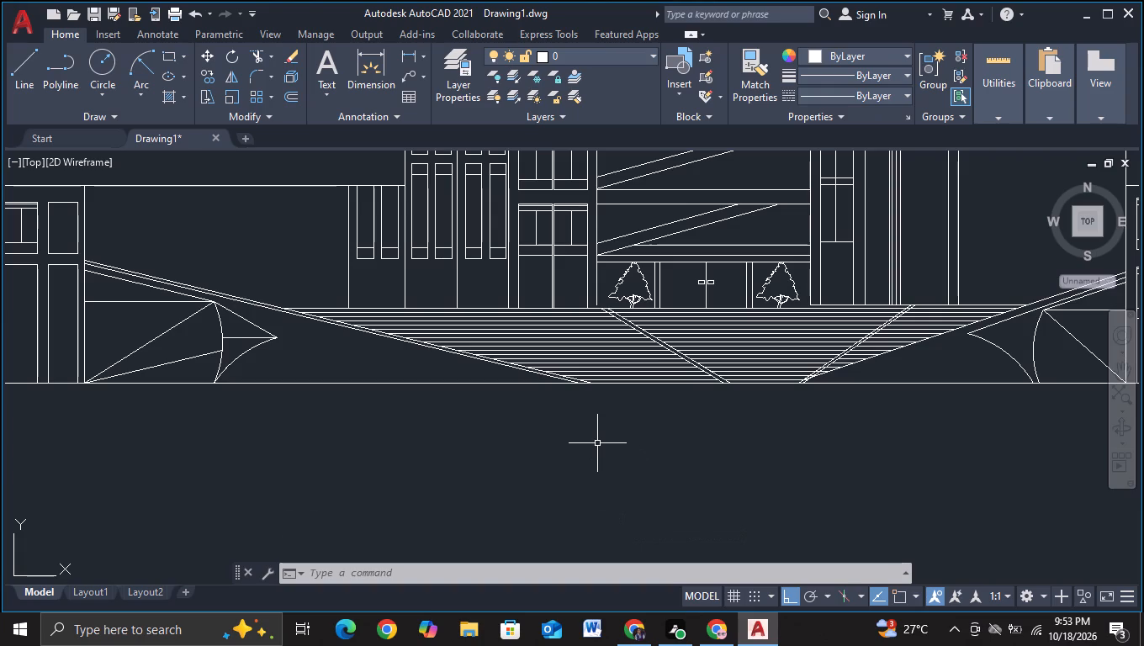
{"action": "middle_click_drag", "start_coordinate": [597, 443], "coordinate": [585, 483]}
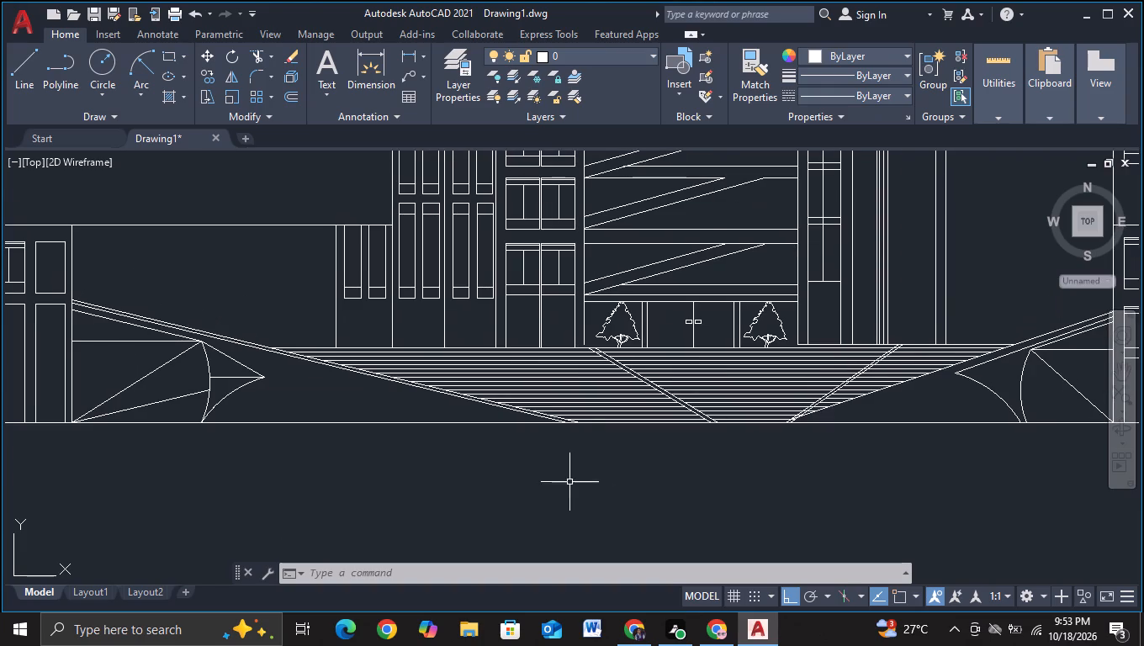
{"action": "scroll", "coordinate": [365, 437], "scroll_direction": "down", "scroll_amount": 1}
{"action": "middle_click_drag", "start_coordinate": [334, 479], "coordinate": [675, 460]}
{"action": "middle_click_drag", "start_coordinate": [238, 292], "coordinate": [252, 347]}
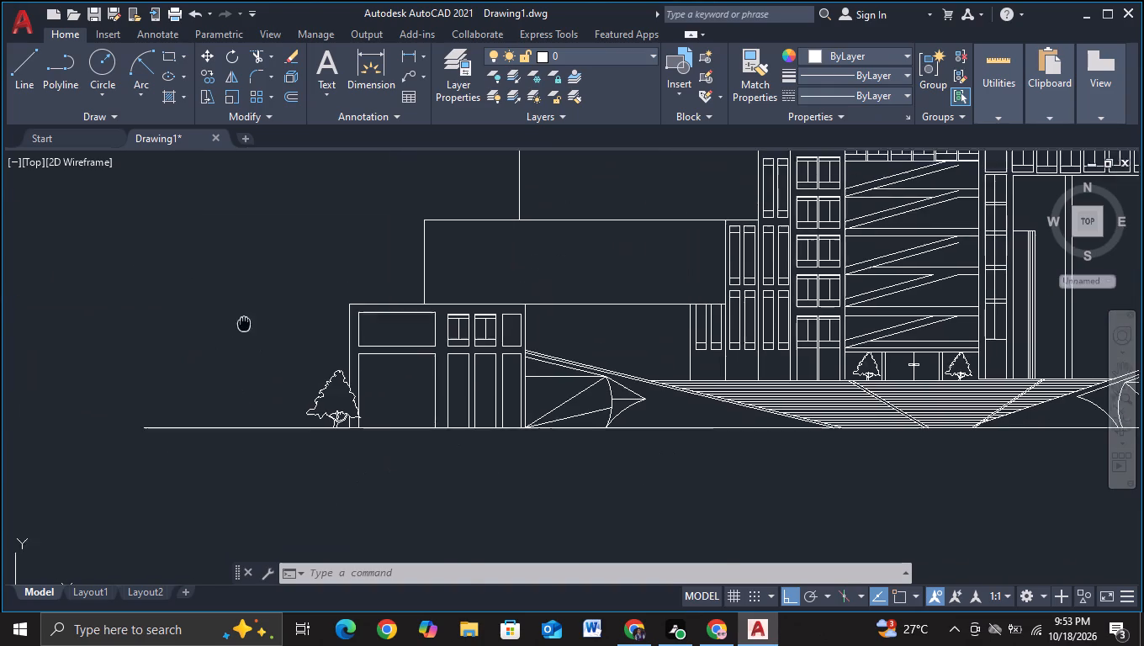
{"action": "middle_click_drag", "start_coordinate": [252, 347], "coordinate": [352, 490]}
{"action": "left_click", "coordinate": [403, 303]}
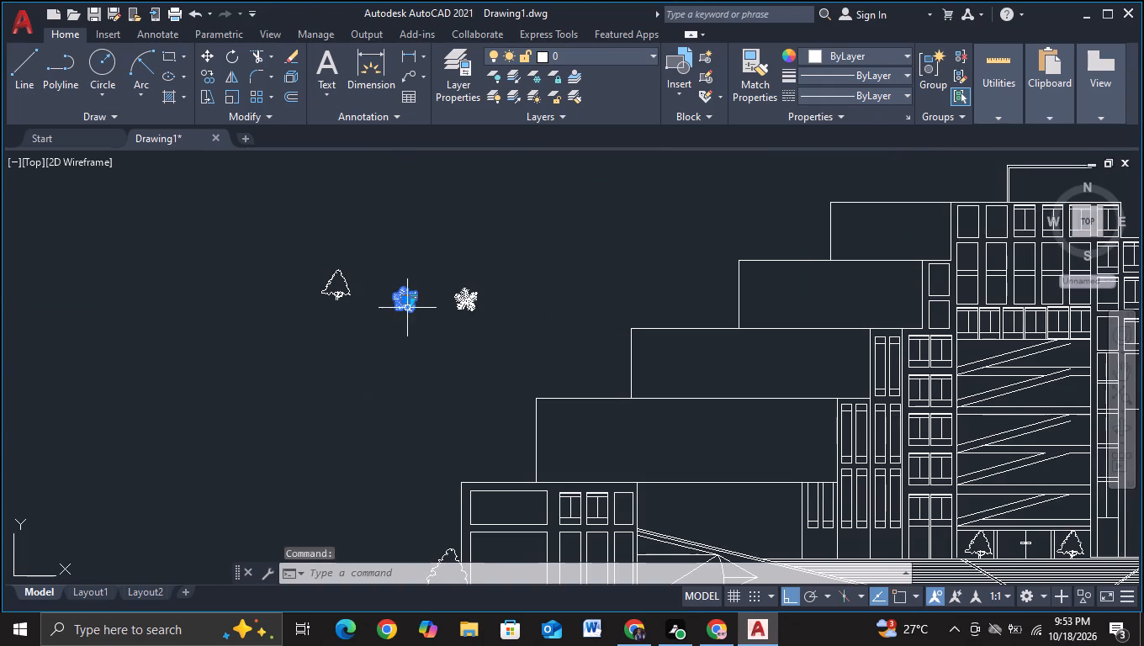
{"action": "left_click", "coordinate": [411, 305]}
{"action": "left_click", "coordinate": [413, 301]}
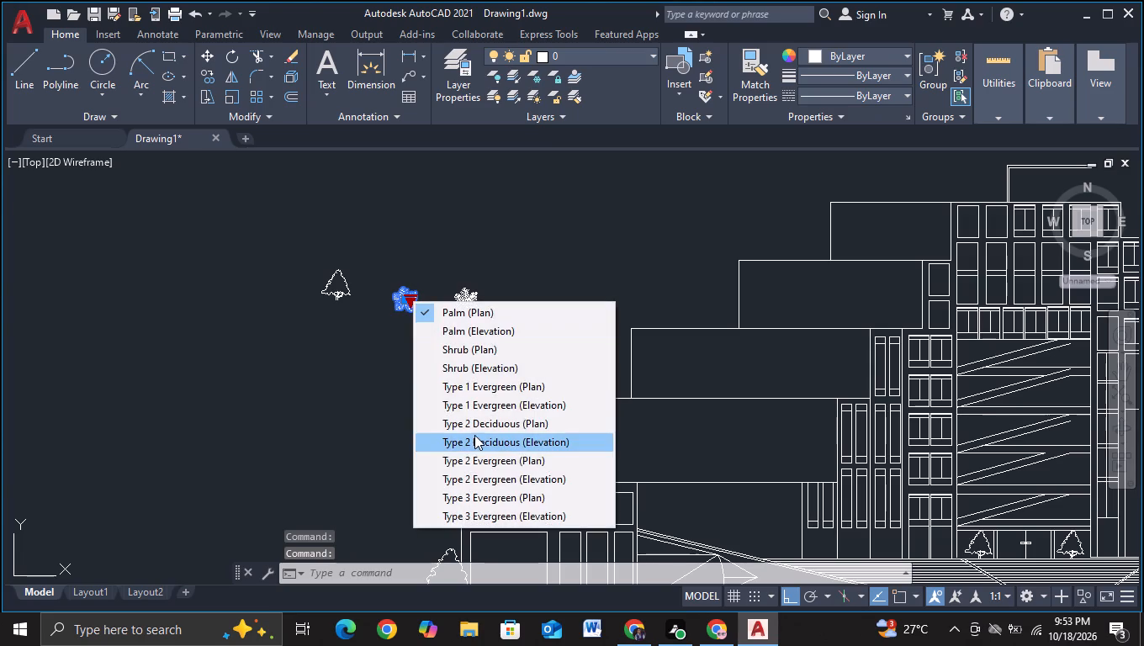
{"action": "left_click", "coordinate": [476, 436]}
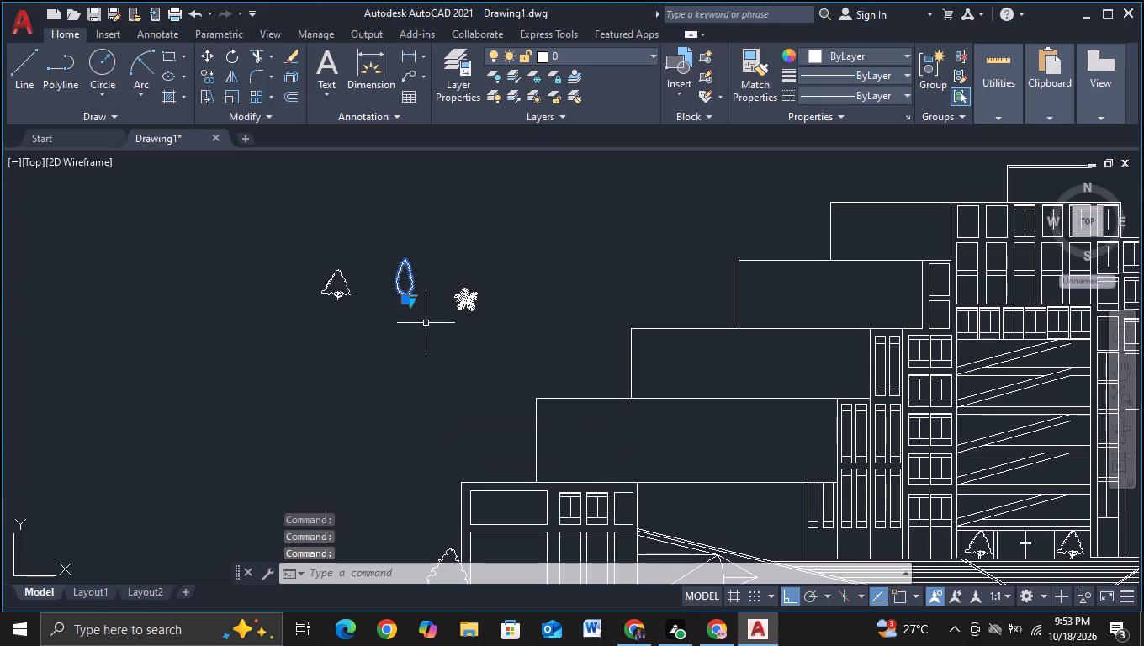
{"action": "key", "text": "Escape"}
Copy the Type 2 Deciduous tree to the base of the window bays on both sides of the entrance, with Ortho off.
{"action": "left_click", "coordinate": [409, 273]}
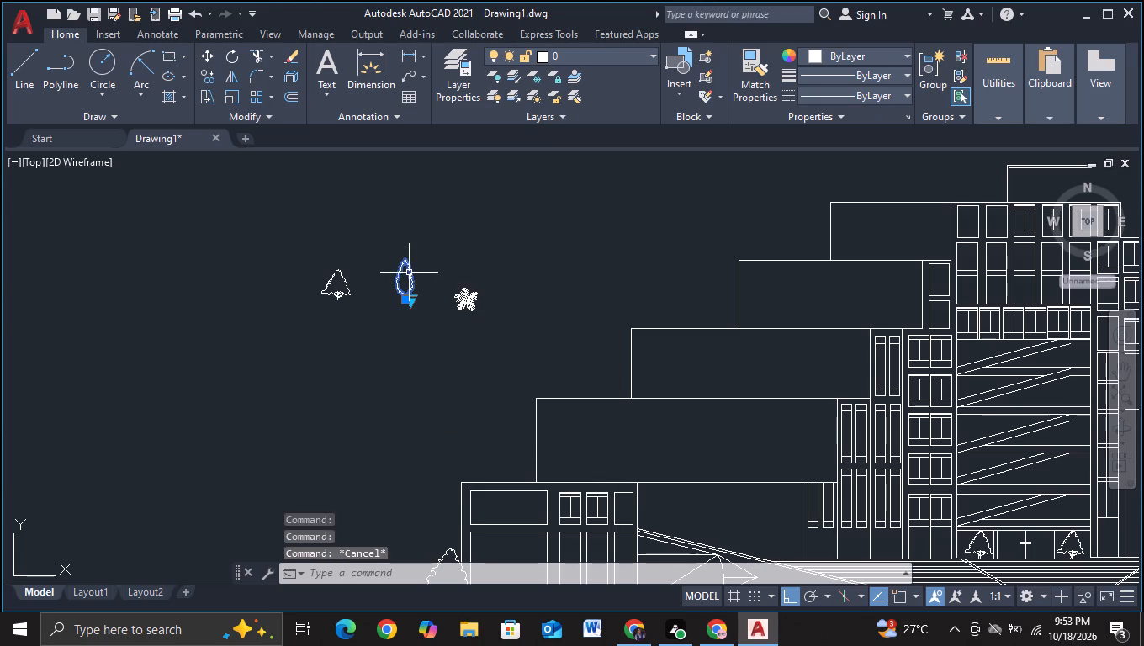
{"action": "key", "text": "c"}
{"action": "left_click", "coordinate": [469, 327]}
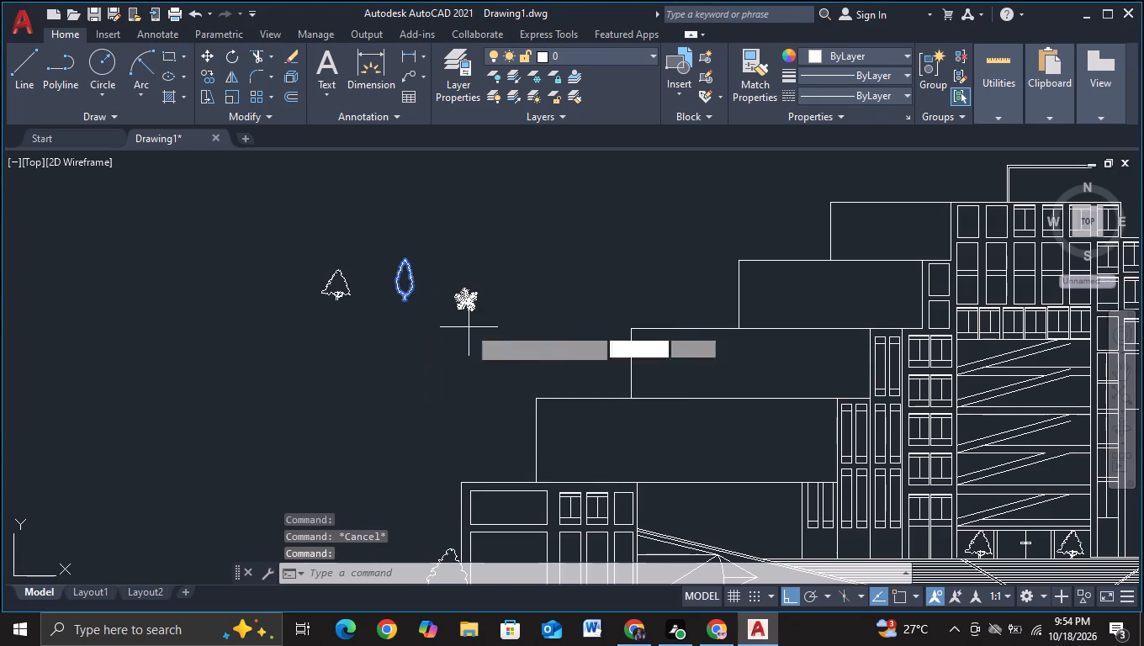
{"action": "left_click", "coordinate": [403, 285]}
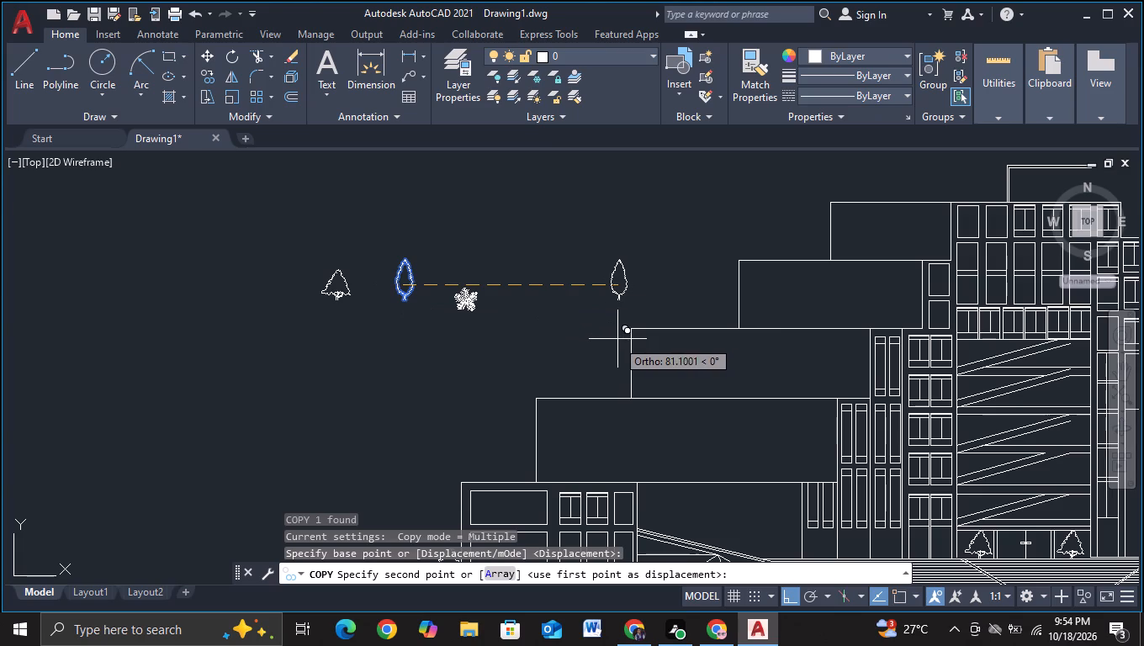
{"action": "key", "text": "F8"}
{"action": "scroll", "coordinate": [615, 342], "scroll_direction": "down", "scroll_amount": 3}
{"action": "scroll", "coordinate": [723, 391], "scroll_direction": "up", "scroll_amount": 1}
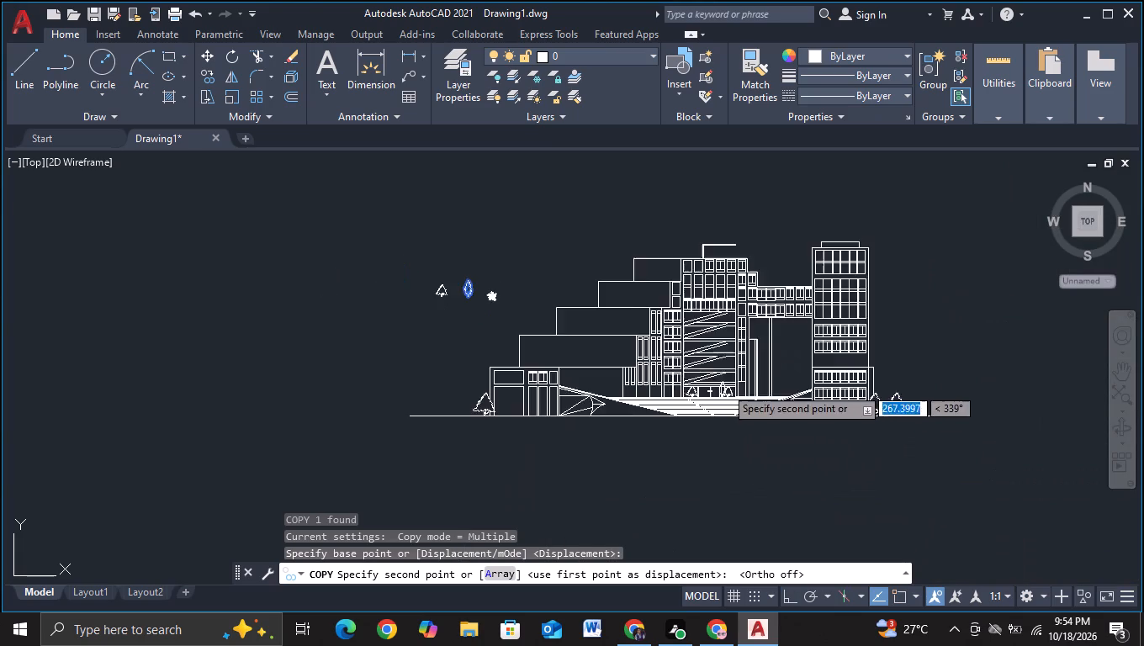
{"action": "scroll", "coordinate": [726, 385], "scroll_direction": "up", "scroll_amount": 5}
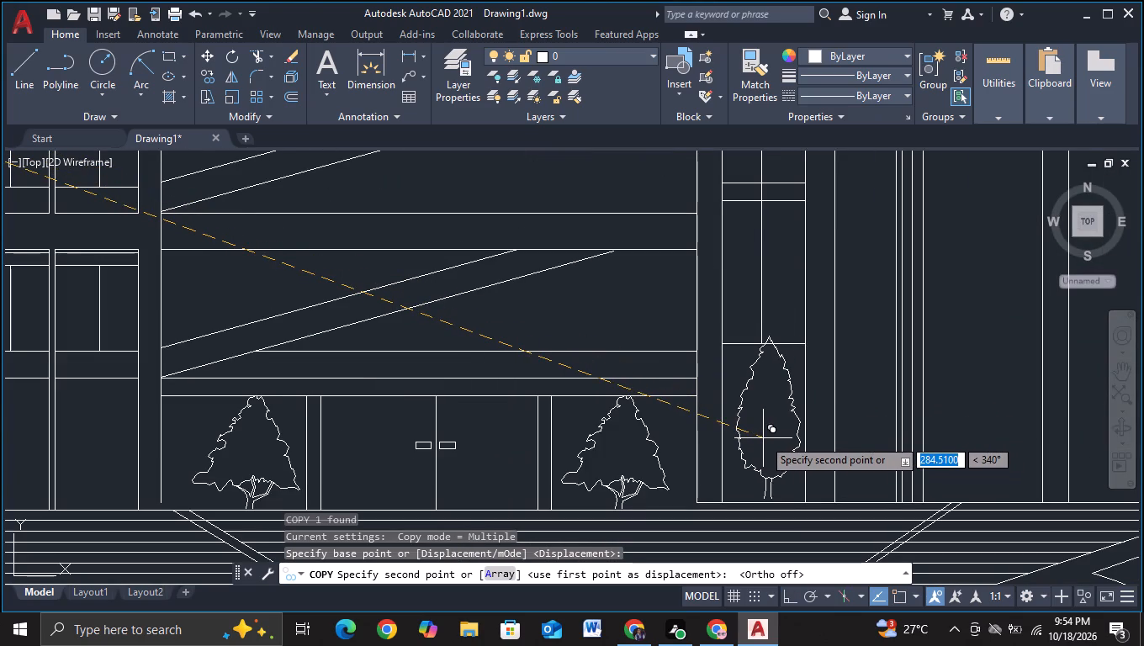
{"action": "left_click", "coordinate": [763, 440]}
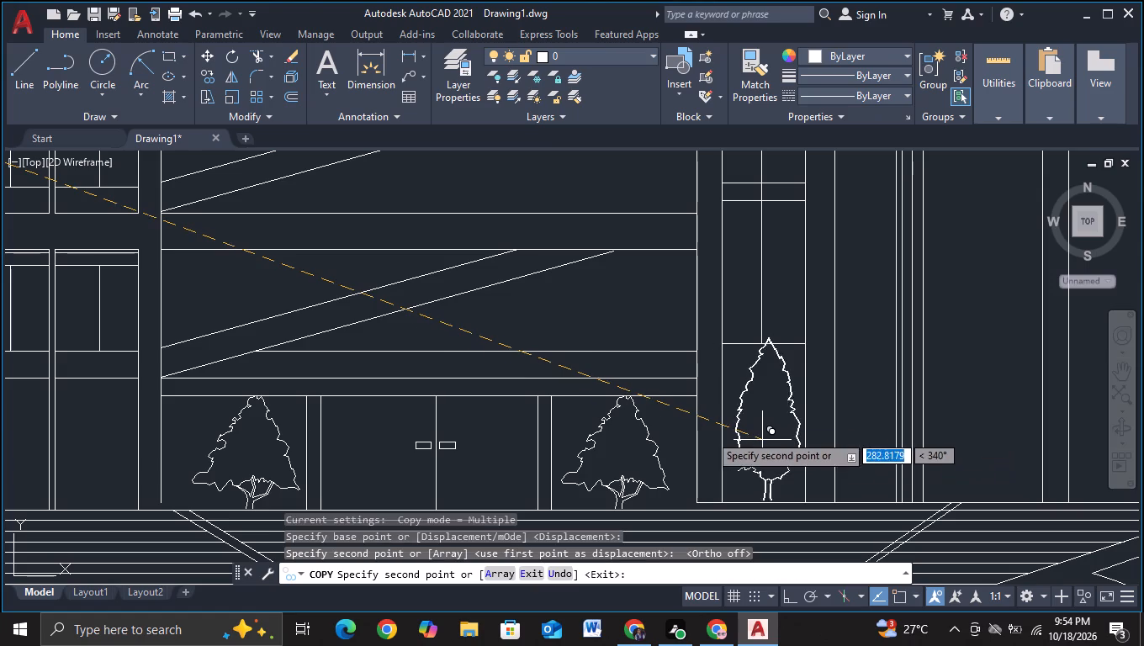
{"action": "scroll", "coordinate": [602, 416], "scroll_direction": "down", "scroll_amount": 2}
{"action": "scroll", "coordinate": [403, 416], "scroll_direction": "up", "scroll_amount": 2}
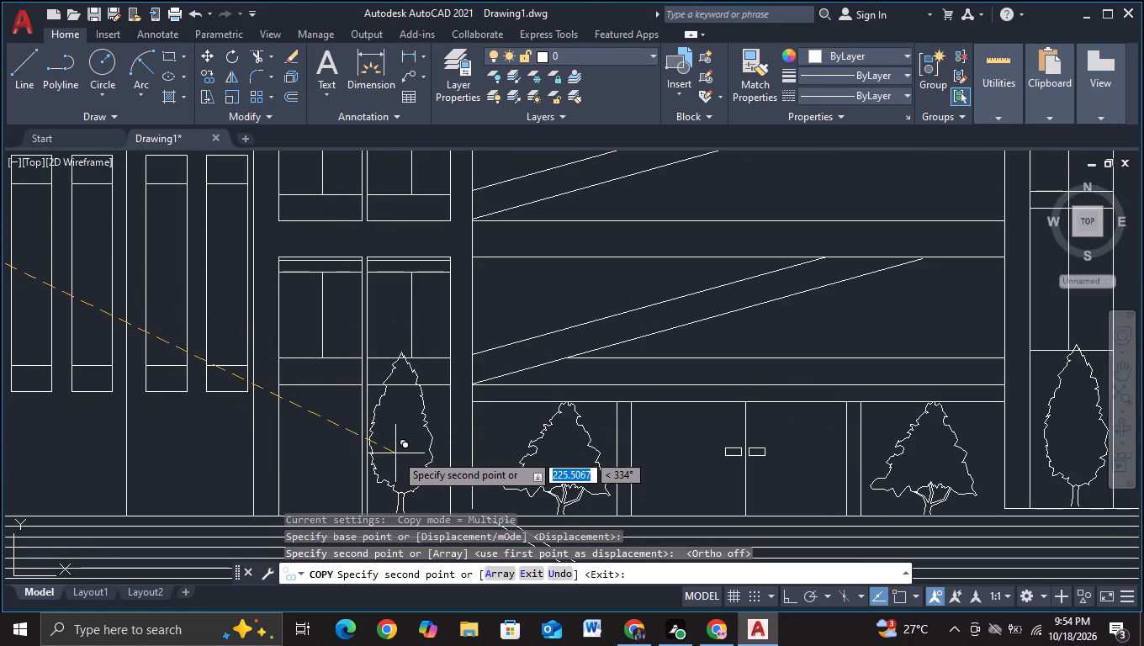
{"action": "middle_click_drag", "start_coordinate": [395, 453], "coordinate": [403, 394]}
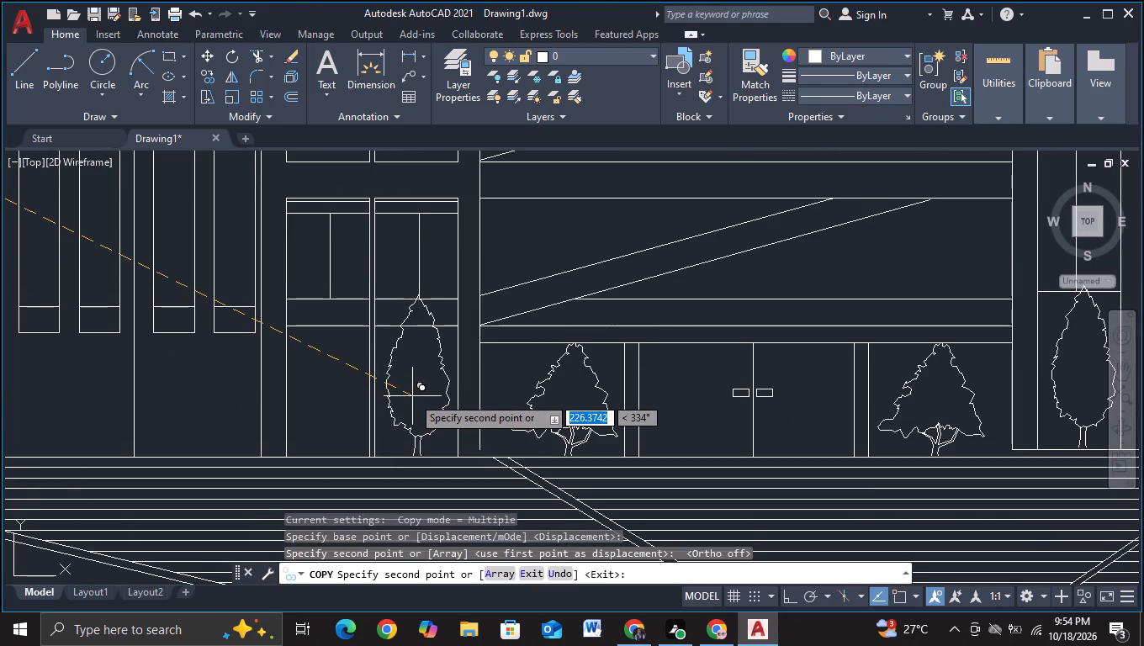
{"action": "left_click", "coordinate": [412, 396]}
{"action": "key", "text": "Escape"}
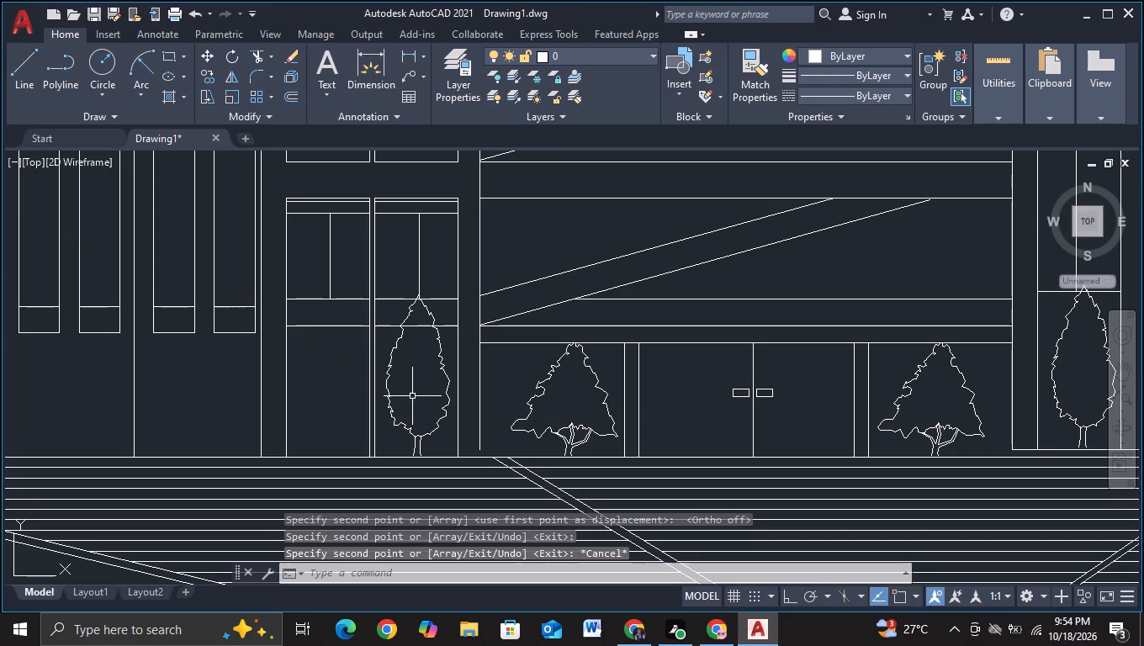
Scale up the deciduous tree left of the entrance by a factor of about 1.26.
{"action": "left_click", "coordinate": [446, 379]}
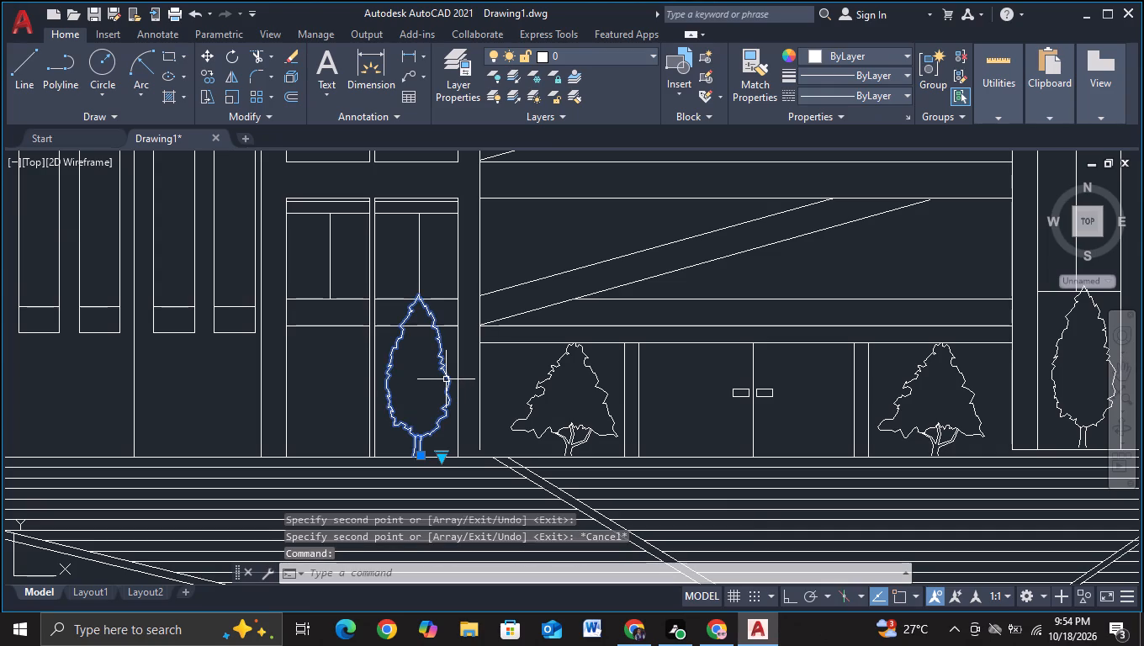
{"action": "key", "text": "s"}
{"action": "left_click", "coordinate": [488, 430]}
{"action": "left_click", "coordinate": [441, 395]}
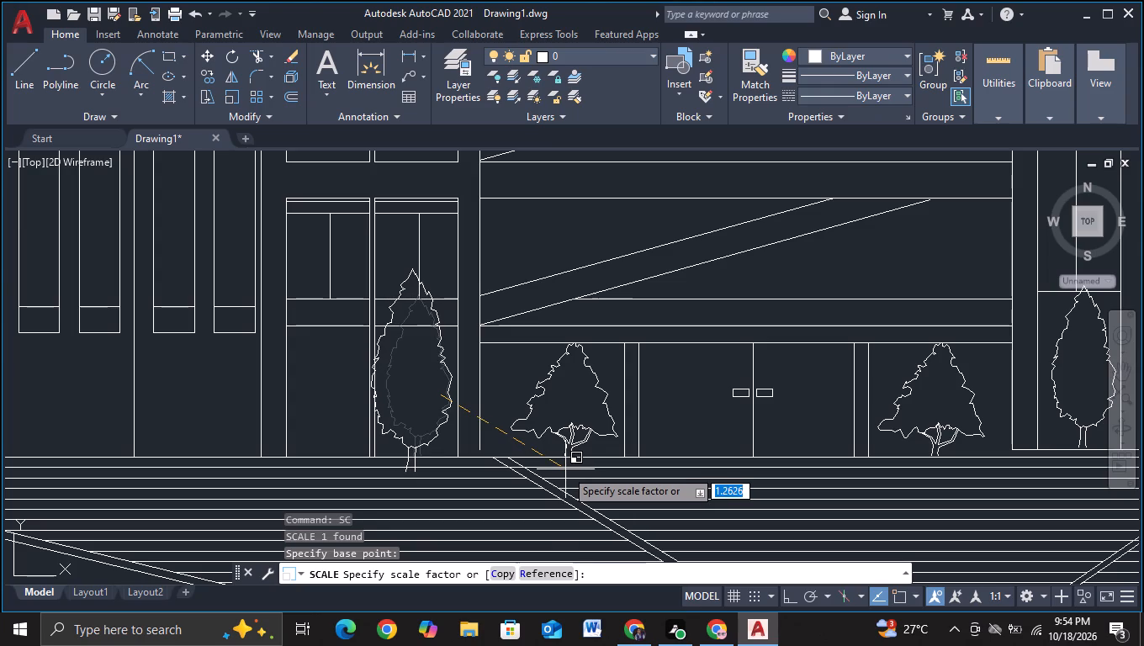
{"action": "left_click", "coordinate": [565, 469]}
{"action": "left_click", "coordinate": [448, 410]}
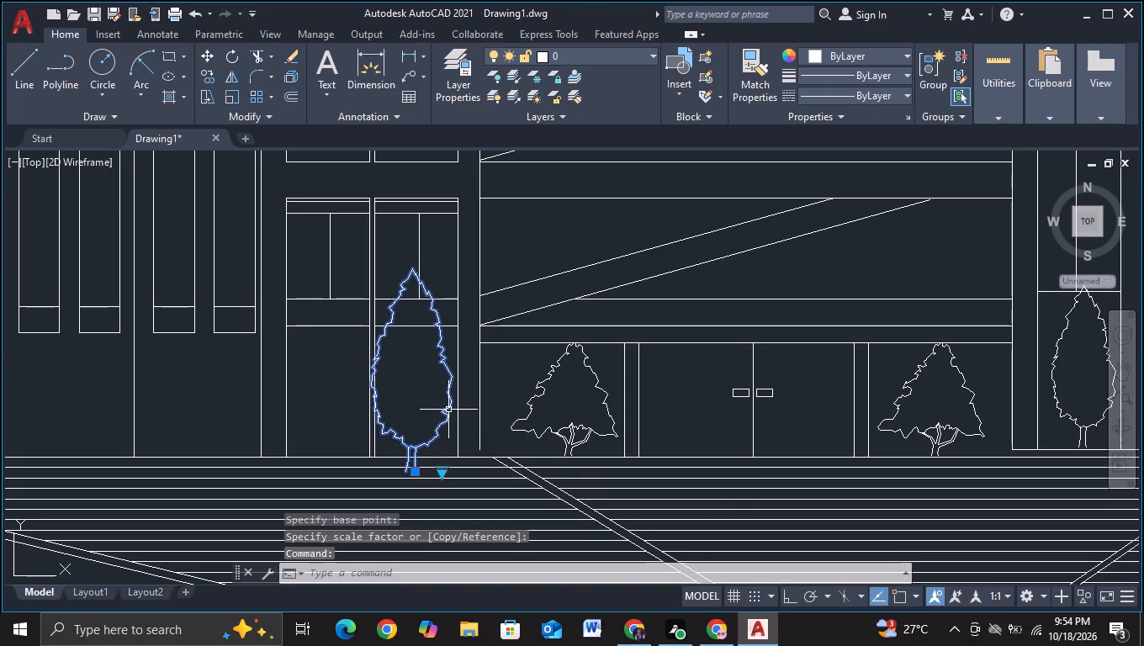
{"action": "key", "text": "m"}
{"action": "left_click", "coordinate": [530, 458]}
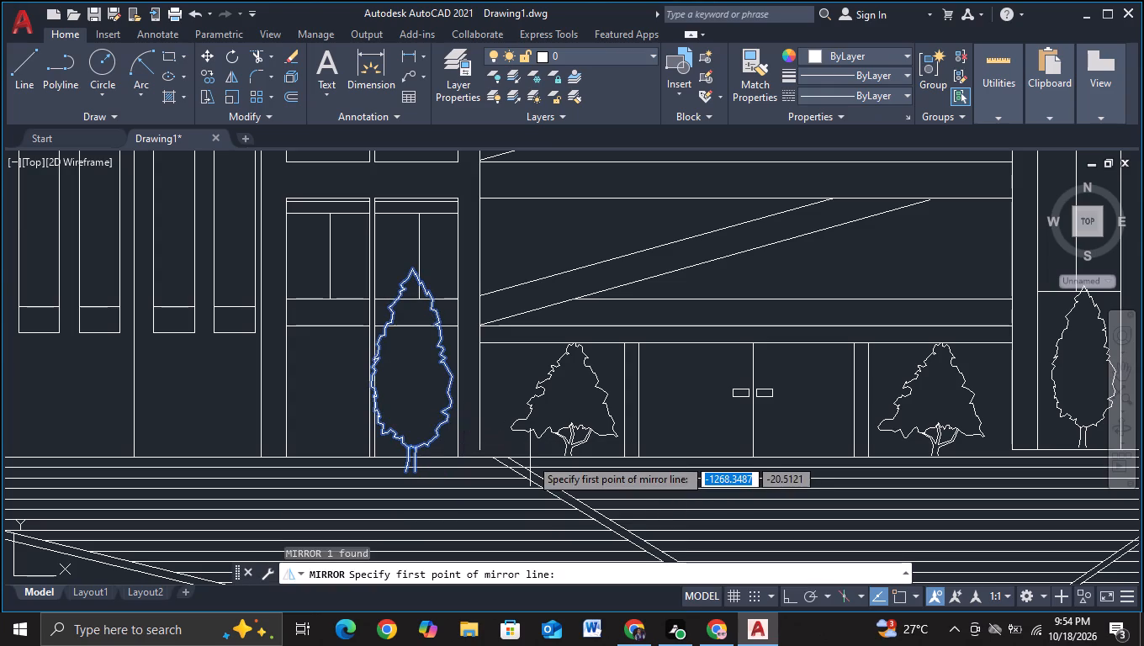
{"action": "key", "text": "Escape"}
Move the enlarged deciduous tree up about 1.5 units so its trunk rests on the top stair line.
{"action": "left_click", "coordinate": [448, 416]}
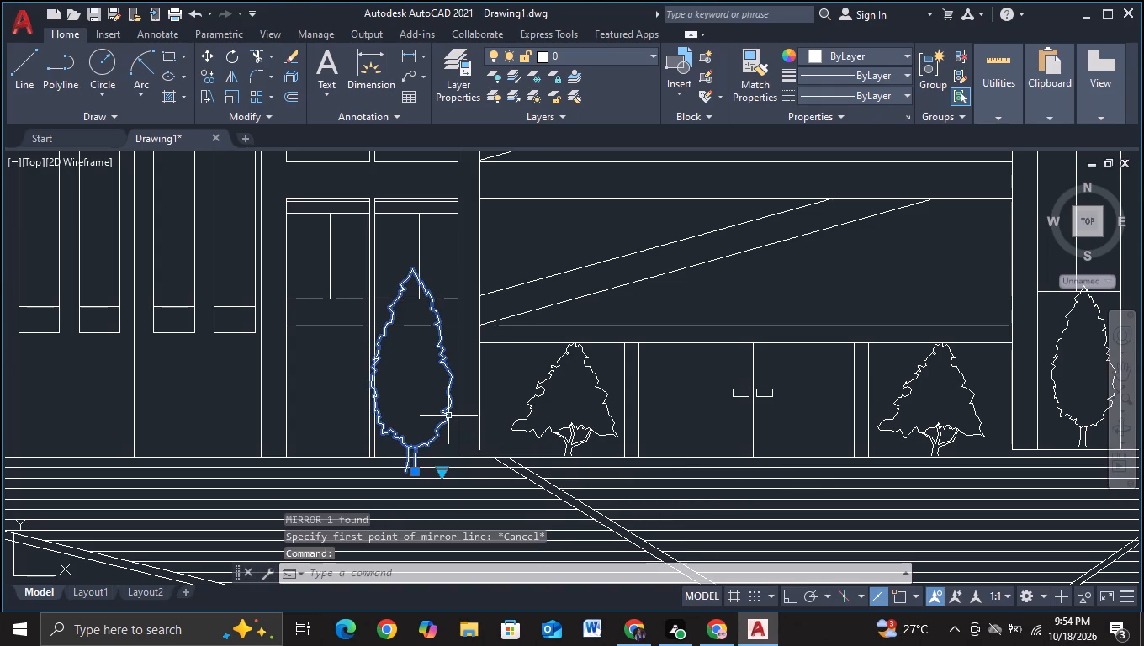
{"action": "key", "text": "m"}
{"action": "left_click", "coordinate": [513, 458]}
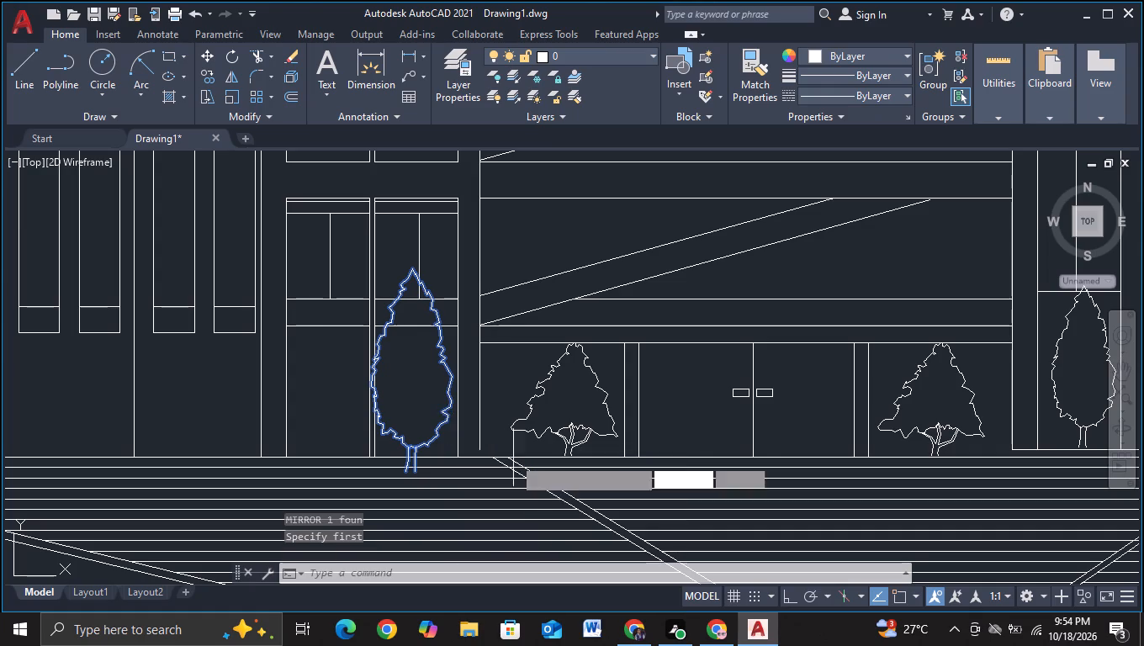
{"action": "left_click", "coordinate": [428, 400]}
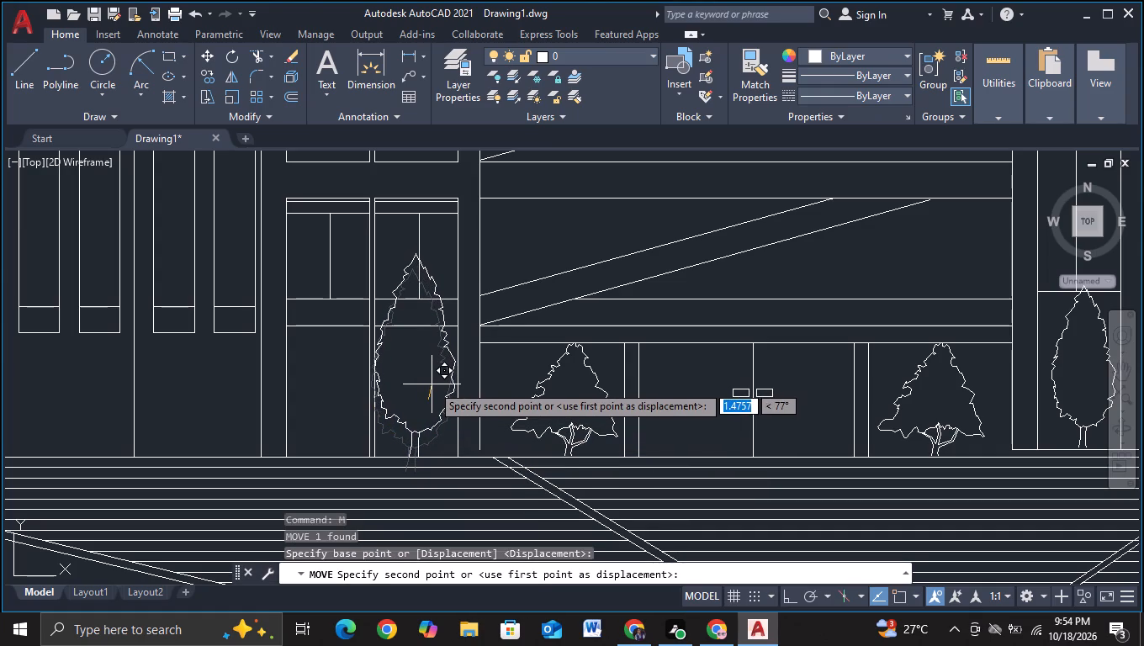
{"action": "left_click", "coordinate": [432, 384]}
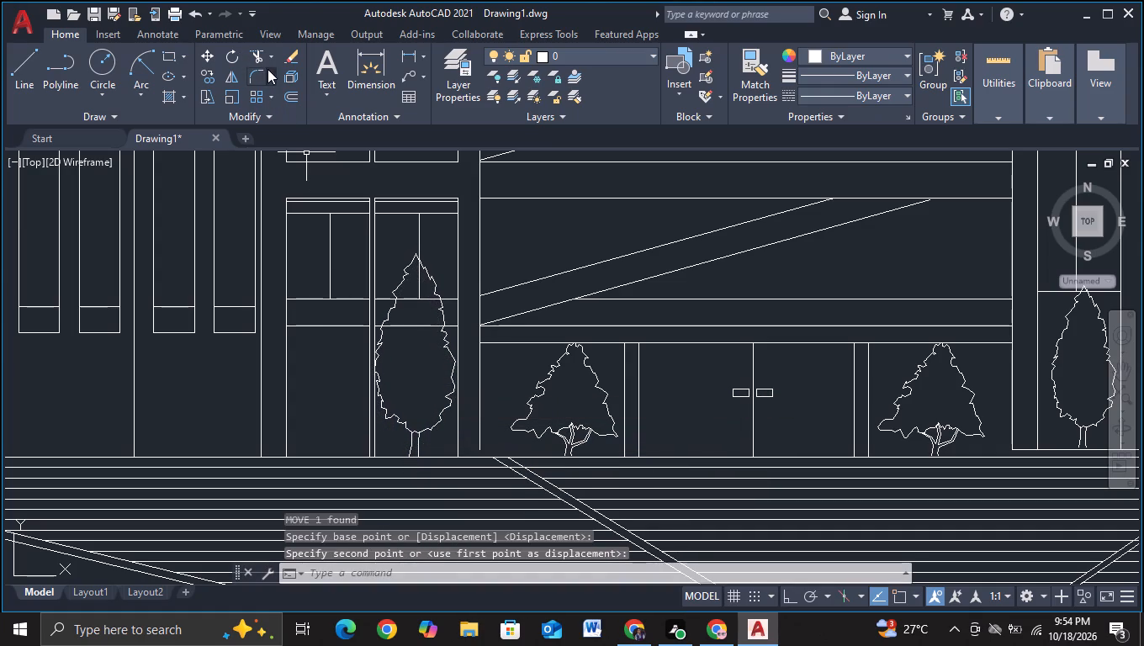
Trim the window lines that pass behind the enlarged deciduous tree left of the entrance.
{"action": "left_click", "coordinate": [265, 61]}
{"action": "left_click_drag", "start_coordinate": [416, 348], "coordinate": [417, 335]}
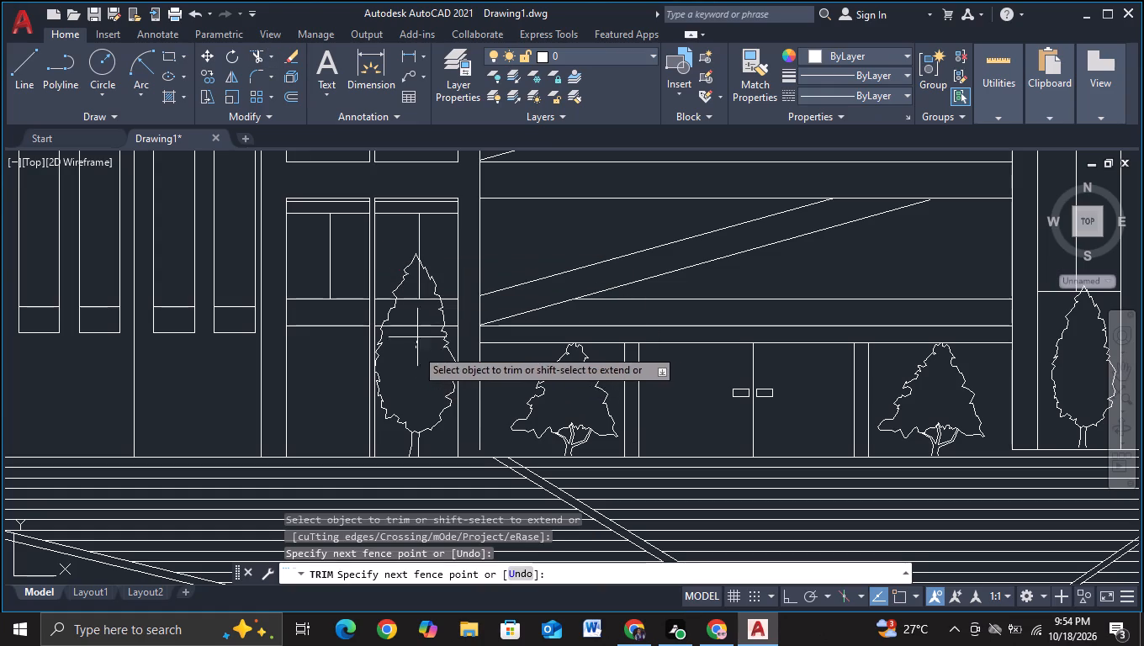
{"action": "left_click_drag", "start_coordinate": [417, 335], "coordinate": [409, 315]}
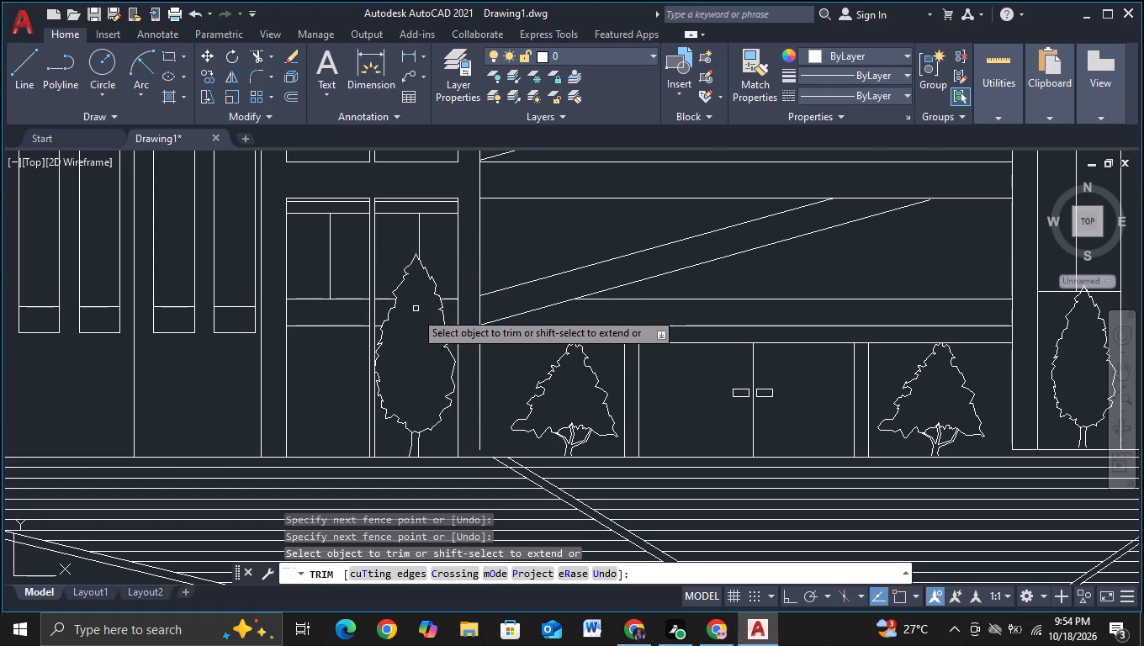
{"action": "scroll", "coordinate": [412, 326], "scroll_direction": "down", "scroll_amount": 1}
{"action": "key", "text": "Escape"}
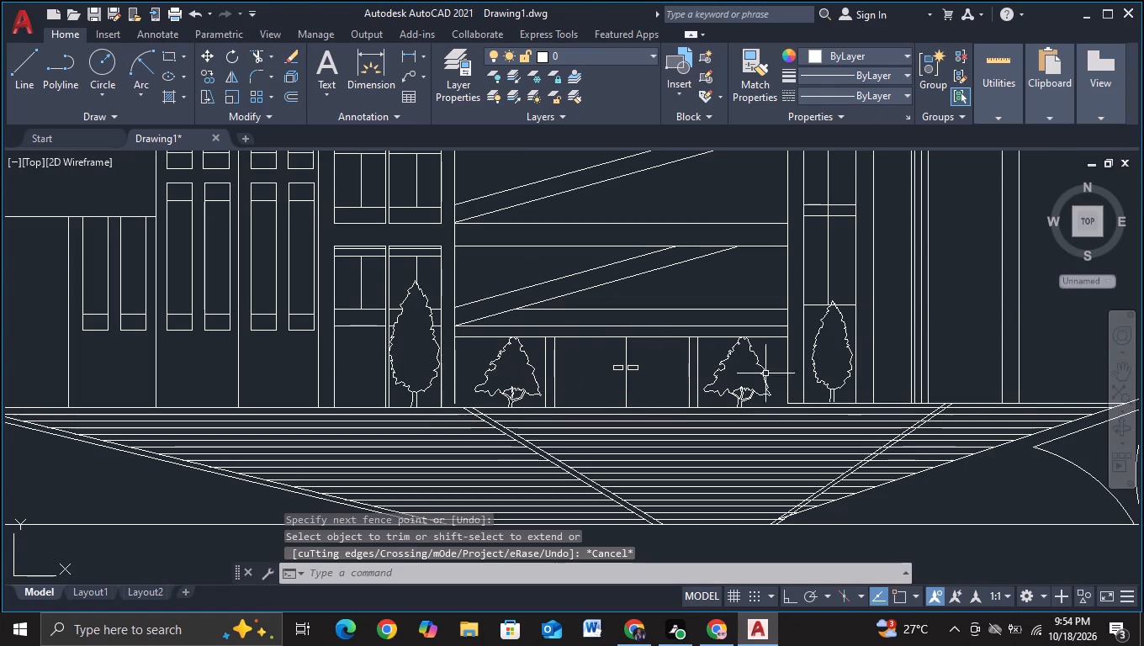
Delete the smaller deciduous tree in the bay right of the entrance.
{"action": "left_click", "coordinate": [825, 384]}
{"action": "key", "text": "Delete"}
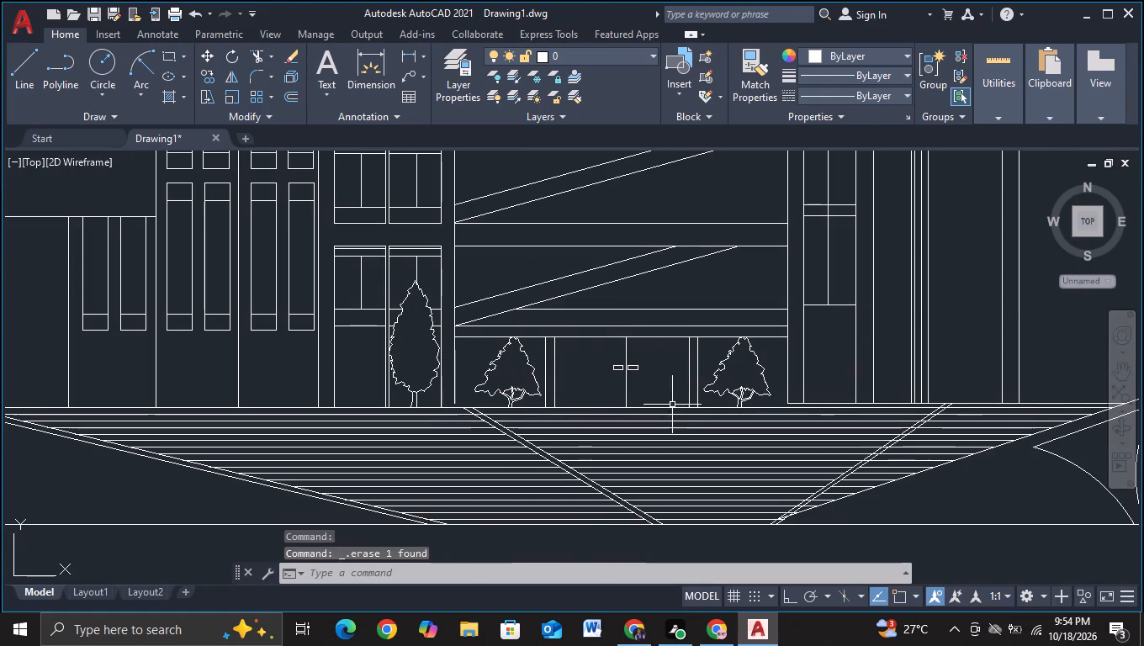
Move the enlarged deciduous tree about 62.6 units across to the base of the bay right of the entrance, with Ortho off.
{"action": "left_click", "coordinate": [429, 379]}
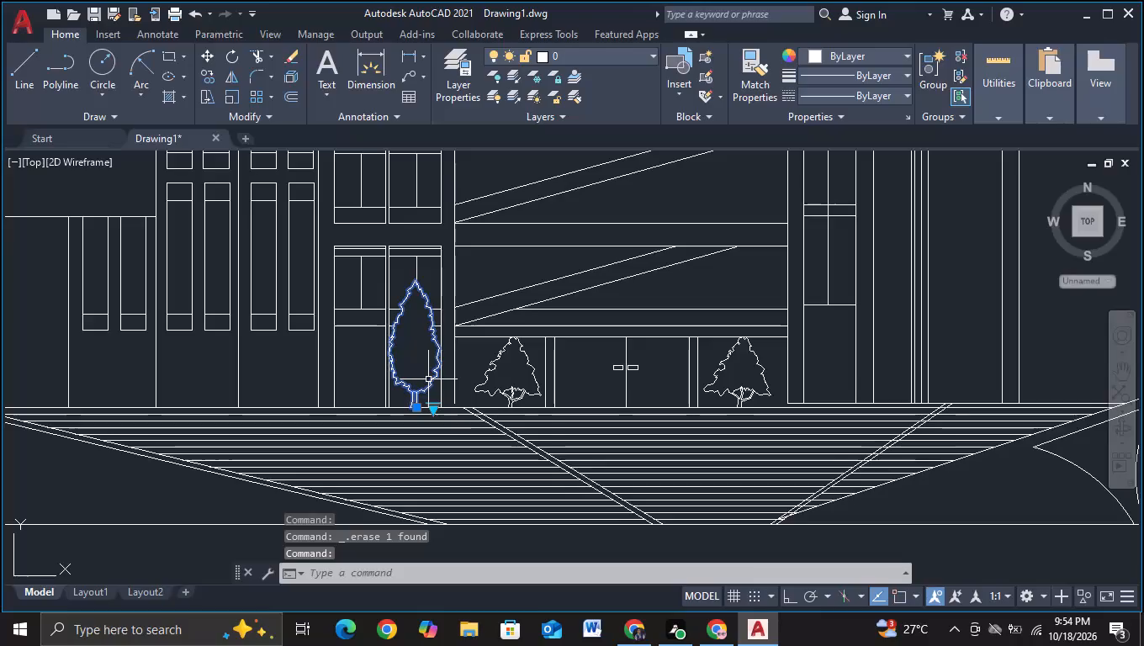
{"action": "key", "text": "m"}
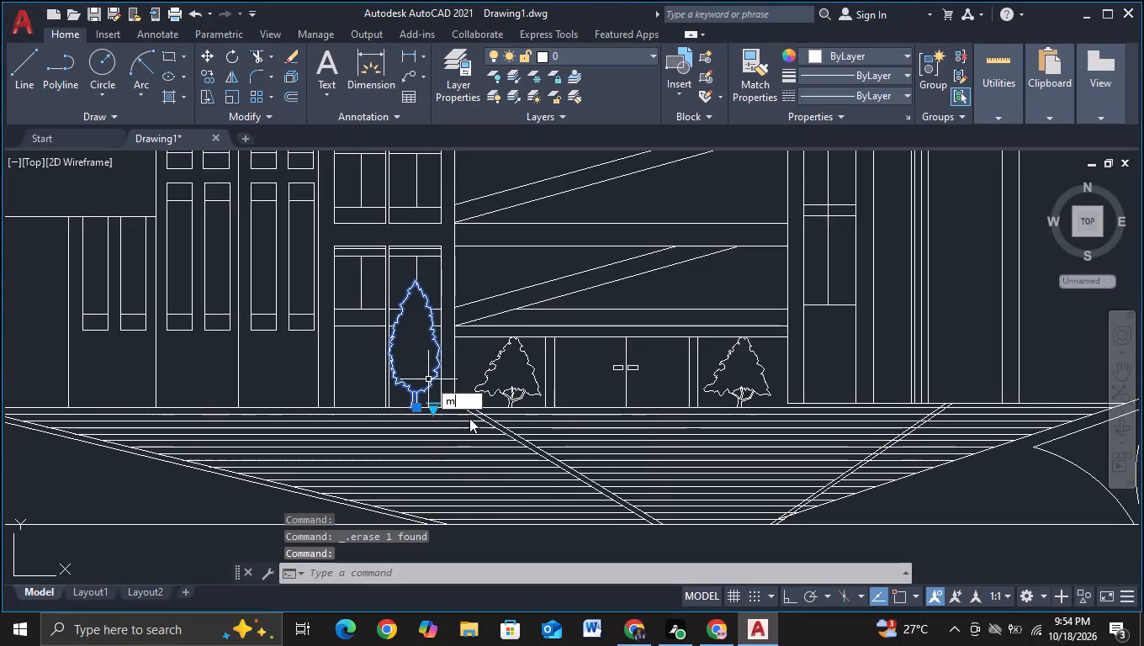
{"action": "left_click", "coordinate": [479, 418]}
{"action": "left_click", "coordinate": [413, 369]}
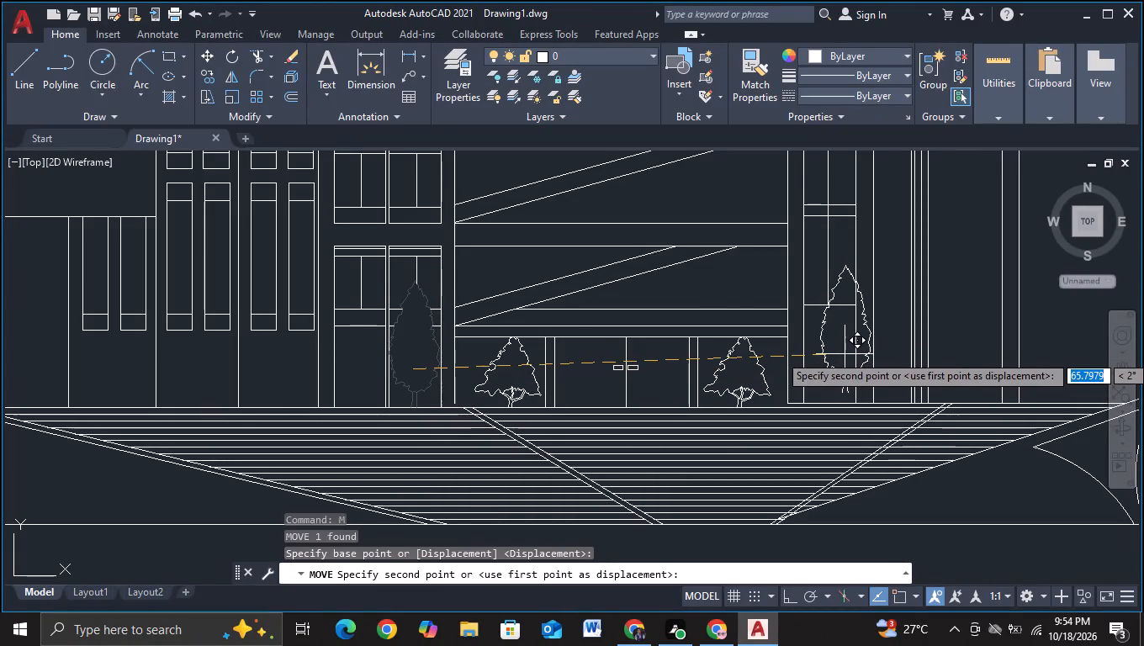
{"action": "key", "text": "F8"}
{"action": "scroll", "coordinate": [834, 355], "scroll_direction": "up", "scroll_amount": 1}
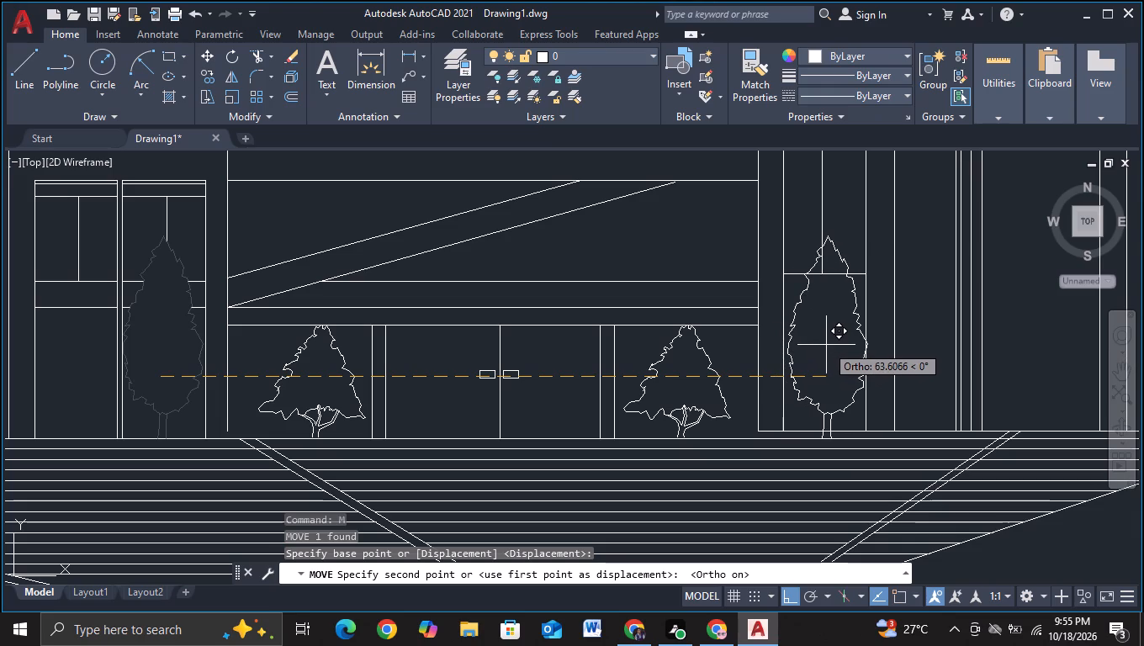
{"action": "key", "text": "F8"}
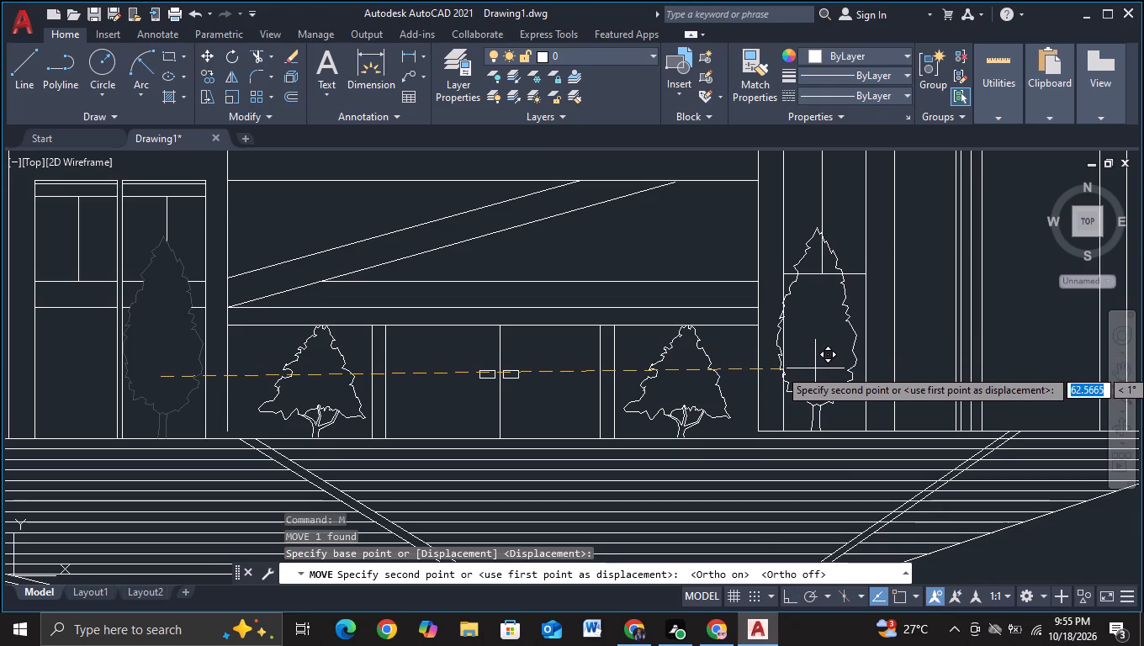
{"action": "left_click", "coordinate": [815, 368]}
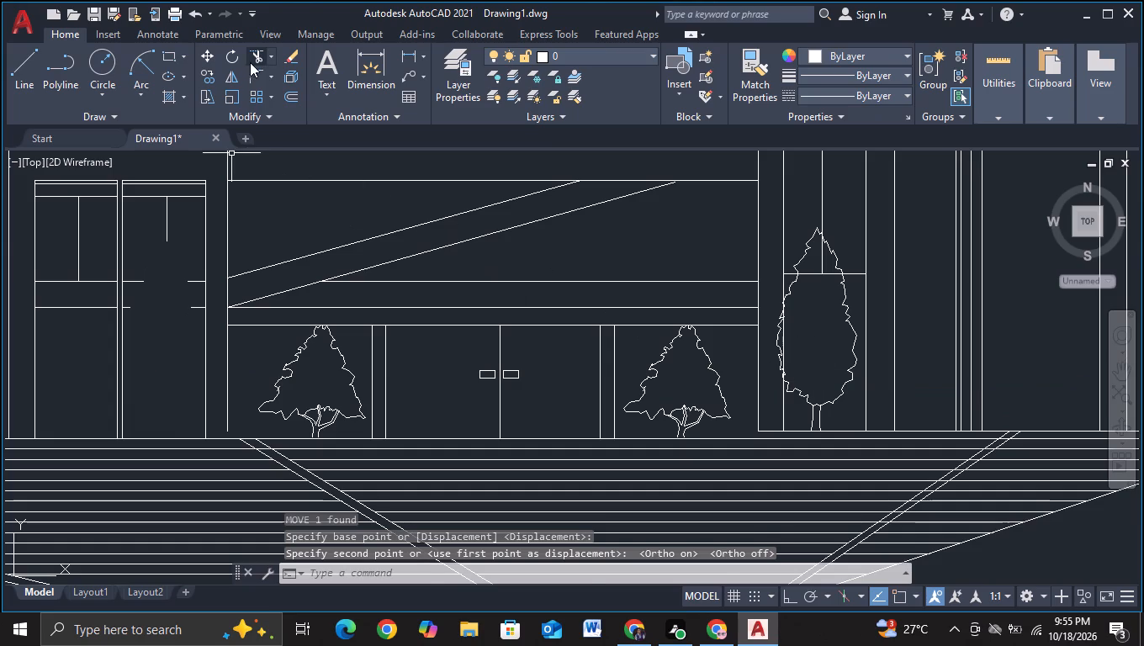
Trim the bay edge, mullion and horizontal window line that pass behind the relocated deciduous tree.
{"action": "left_click", "coordinate": [252, 61]}
{"action": "left_click", "coordinate": [781, 342]}
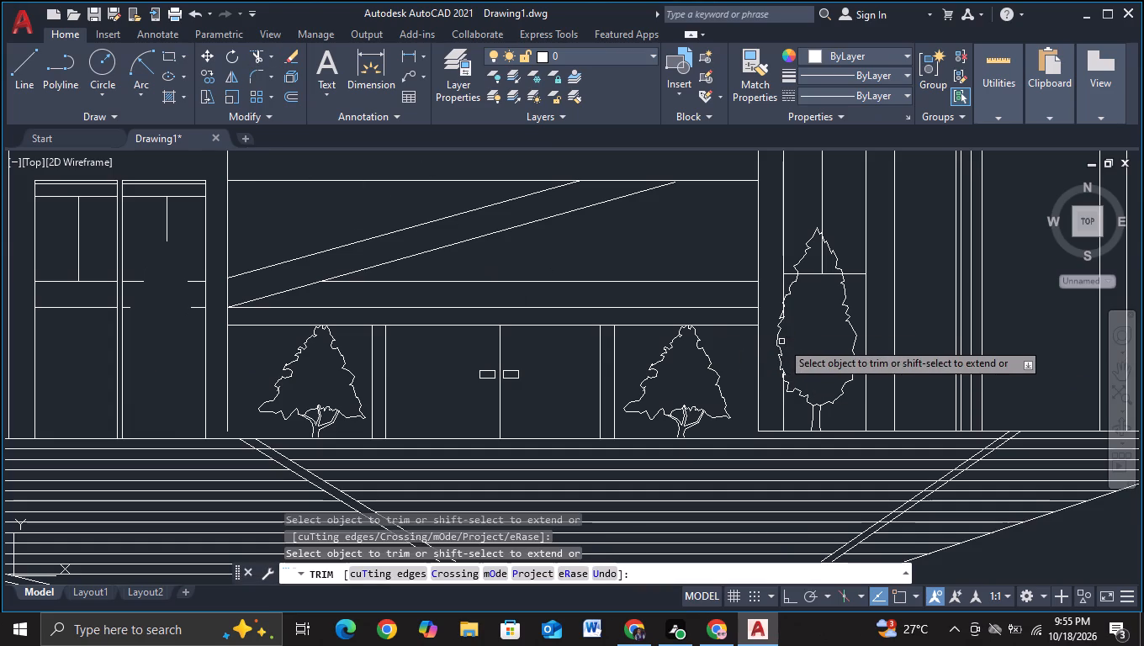
{"action": "left_click_drag", "start_coordinate": [823, 262], "coordinate": [786, 292]}
{"action": "left_click_drag", "start_coordinate": [809, 261], "coordinate": [808, 320]}
Trim the leftover slivers of the vertical bay edge inside the jagged left outline of the deciduous tree.
{"action": "scroll", "coordinate": [808, 320], "scroll_direction": "up", "scroll_amount": 3}
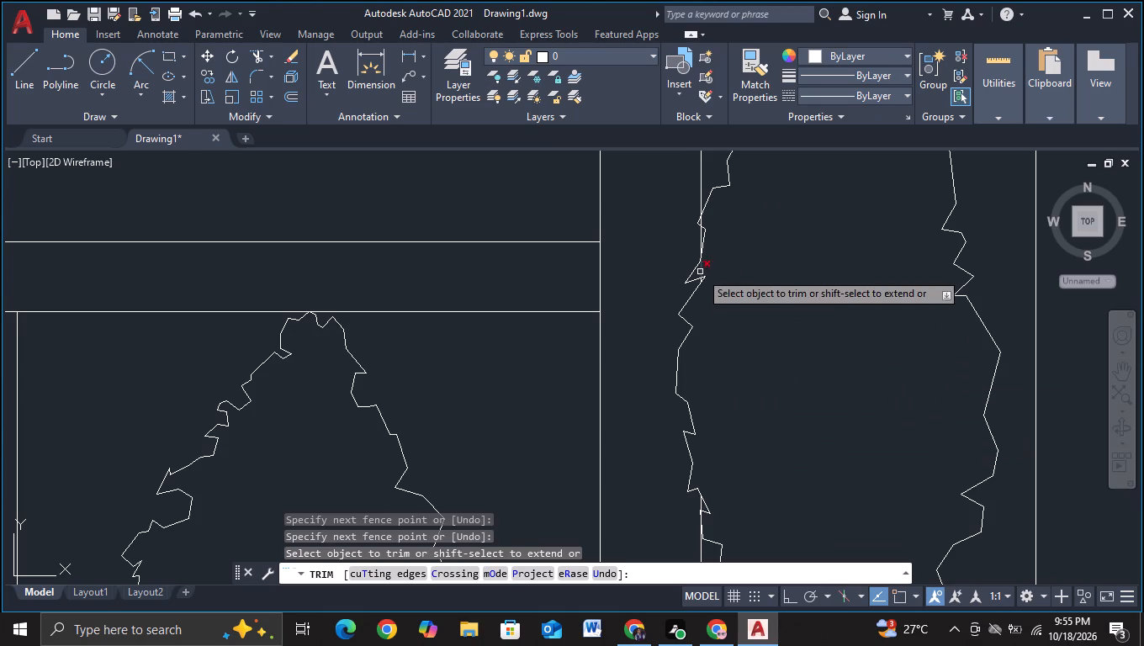
{"action": "left_click", "coordinate": [700, 272]}
{"action": "left_click", "coordinate": [702, 278]}
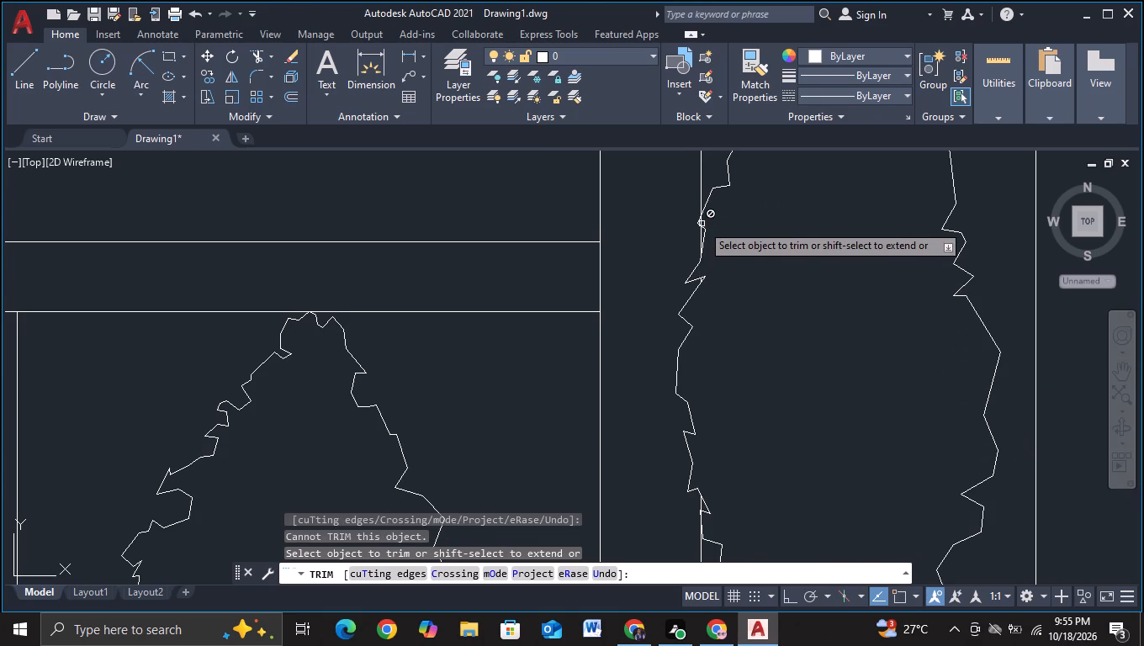
{"action": "left_click", "coordinate": [702, 224]}
{"action": "scroll", "coordinate": [713, 241], "scroll_direction": "up", "scroll_amount": 2}
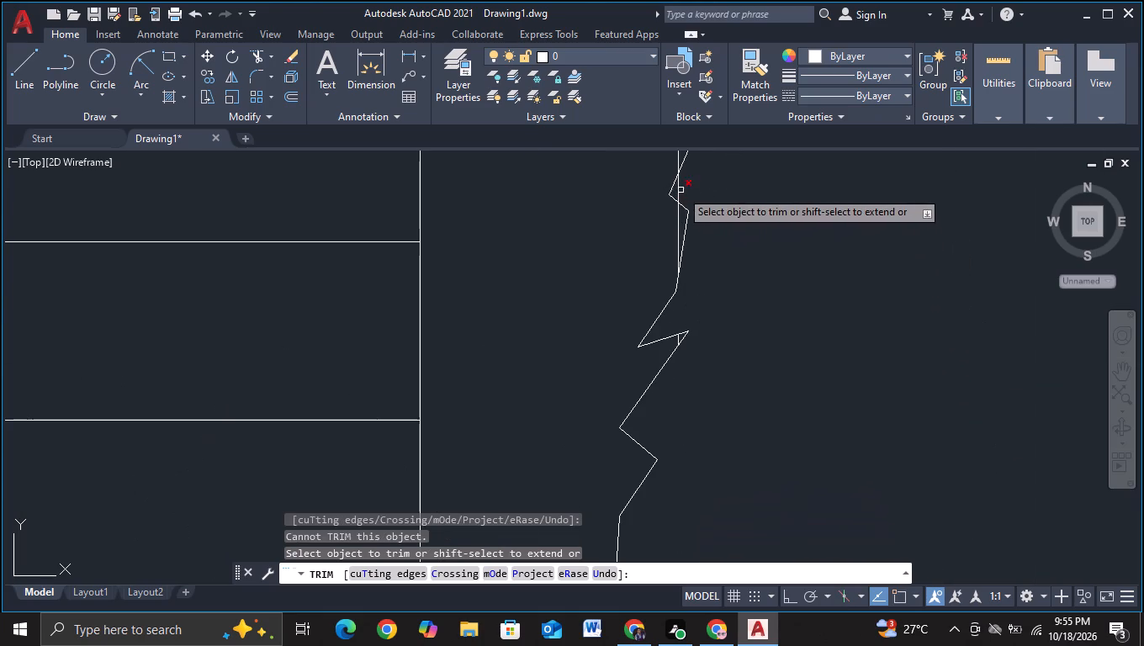
{"action": "left_click", "coordinate": [676, 191]}
{"action": "scroll", "coordinate": [709, 273], "scroll_direction": "down", "scroll_amount": 1}
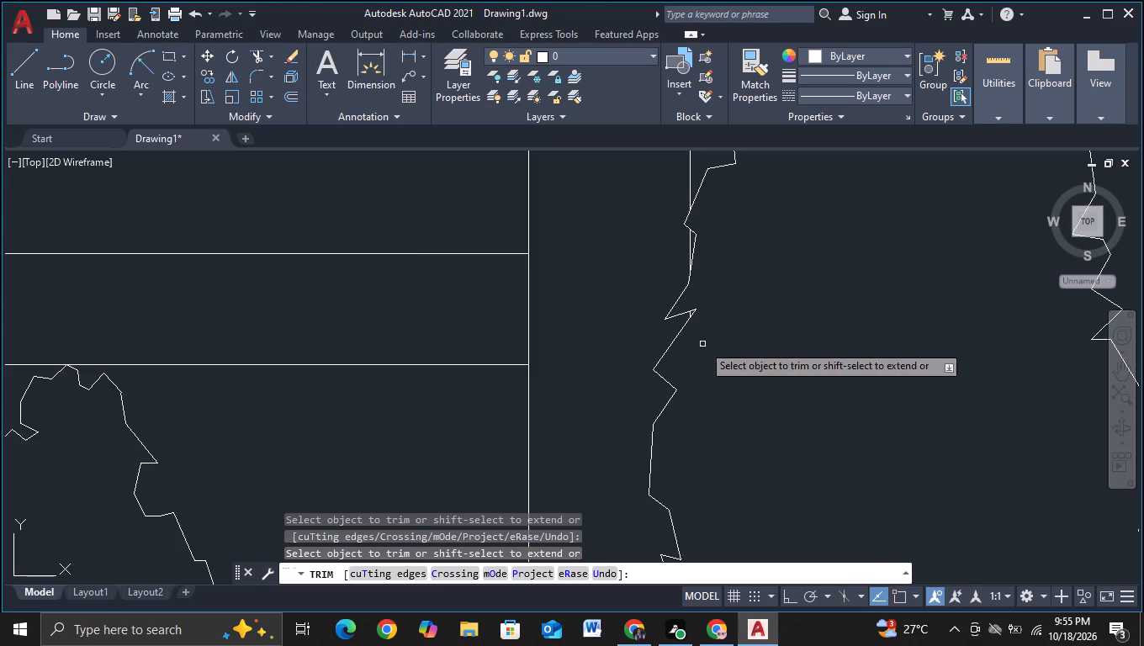
{"action": "scroll", "coordinate": [697, 335], "scroll_direction": "up", "scroll_amount": 2}
{"action": "left_click", "coordinate": [674, 283]}
{"action": "scroll", "coordinate": [721, 304], "scroll_direction": "down", "scroll_amount": 3}
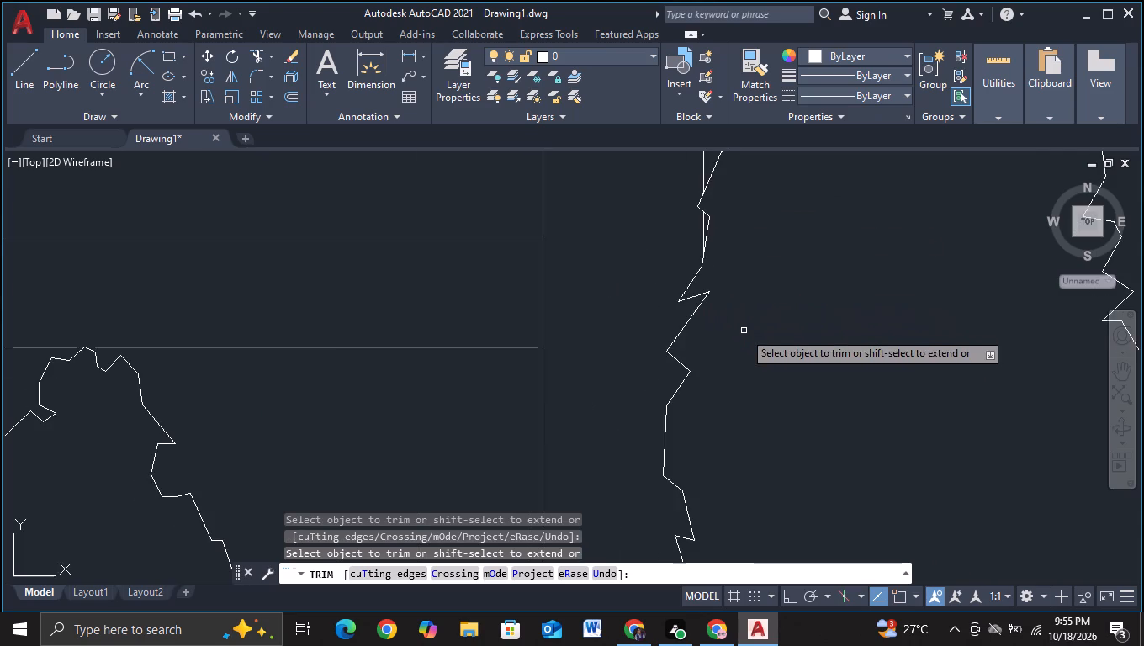
{"action": "scroll", "coordinate": [749, 341], "scroll_direction": "down", "scroll_amount": 3}
{"action": "key", "text": "Escape"}
{"action": "scroll", "coordinate": [769, 377], "scroll_direction": "down", "scroll_amount": 2}
{"action": "middle_click_drag", "start_coordinate": [786, 385], "coordinate": [790, 372]}
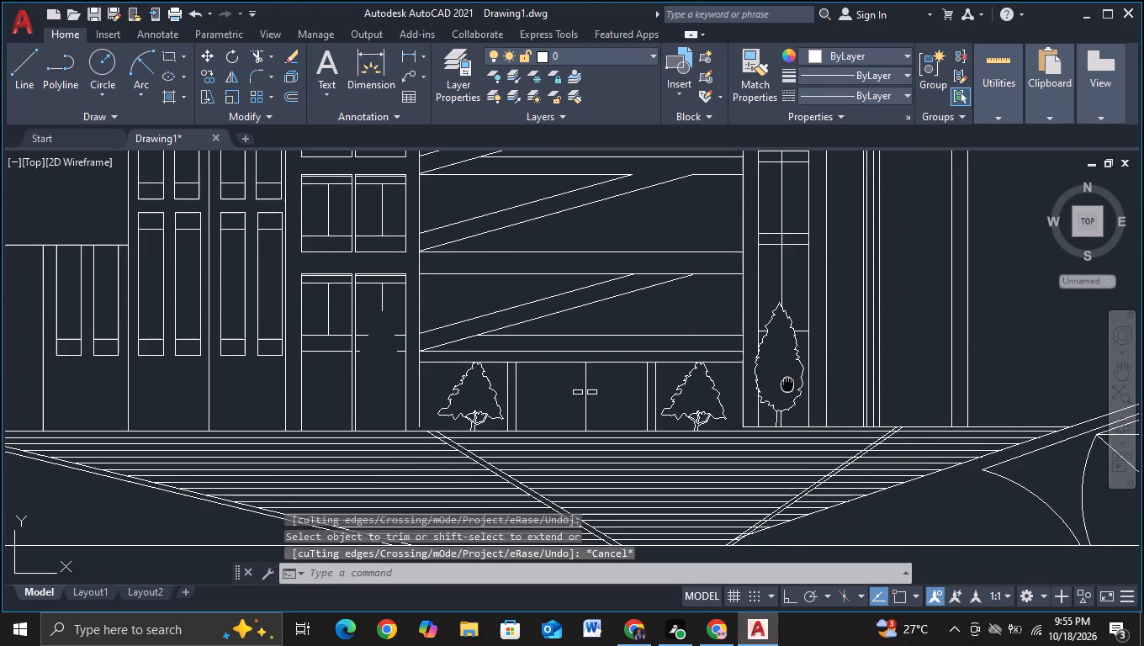
Undo the trims behind the relocated deciduous tree and the move that brought it to the bay right of the entrance.
{"action": "middle_click_drag", "start_coordinate": [790, 372], "coordinate": [799, 310]}
{"action": "middle_click_drag", "start_coordinate": [744, 522], "coordinate": [745, 508]}
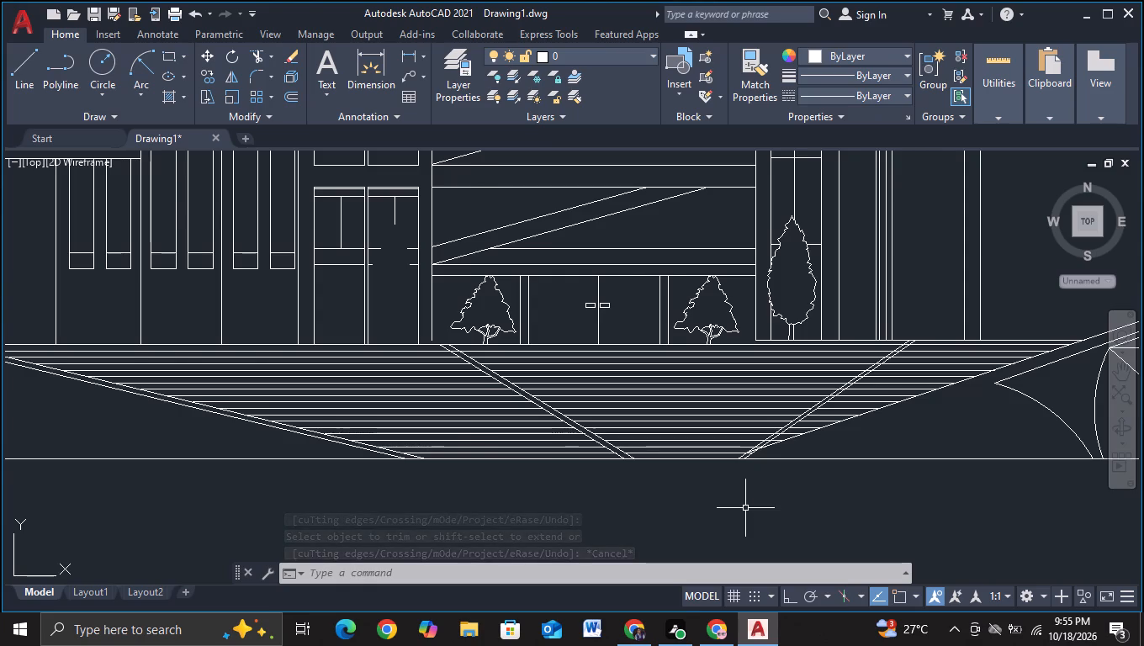
{"action": "type", "text": "zz"}
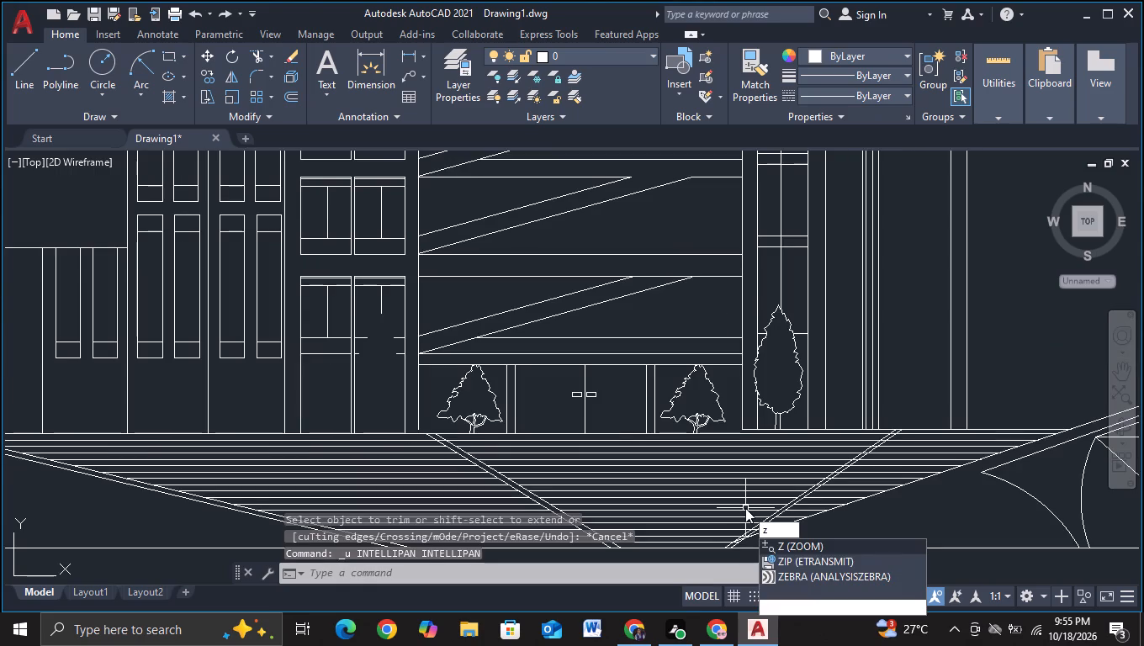
{"action": "key", "text": "ctrl+z"}
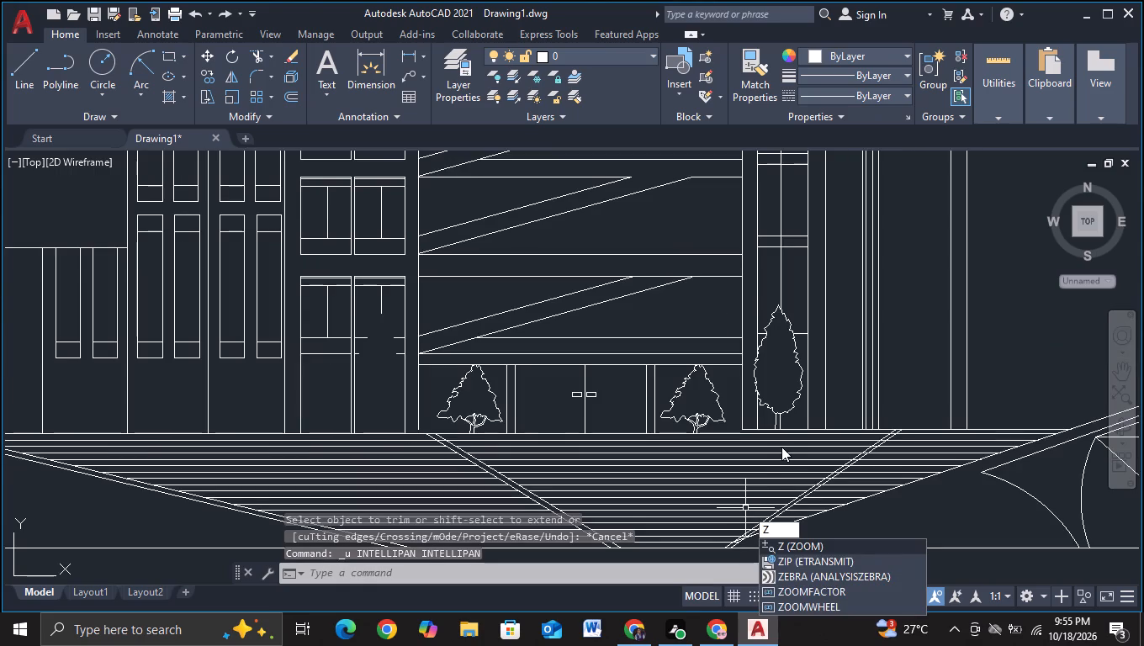
{"action": "key", "text": "Escape"}
{"action": "key", "text": "Escape"}
{"action": "key", "text": "ctrl+z"}
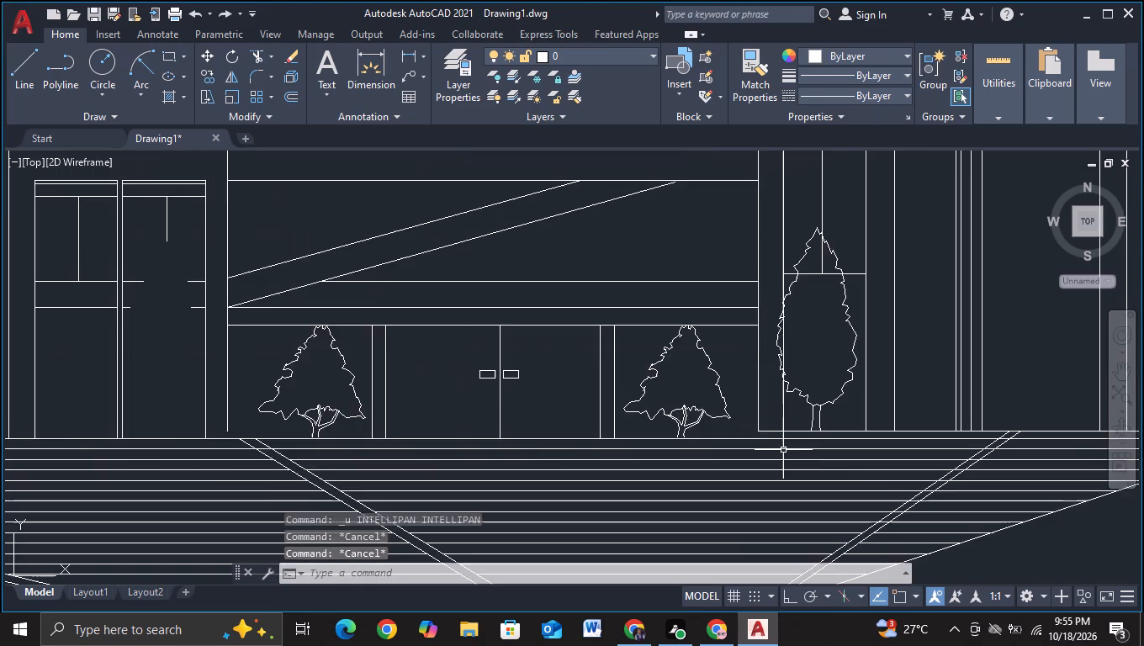
{"action": "key", "text": "ctrl+z"}
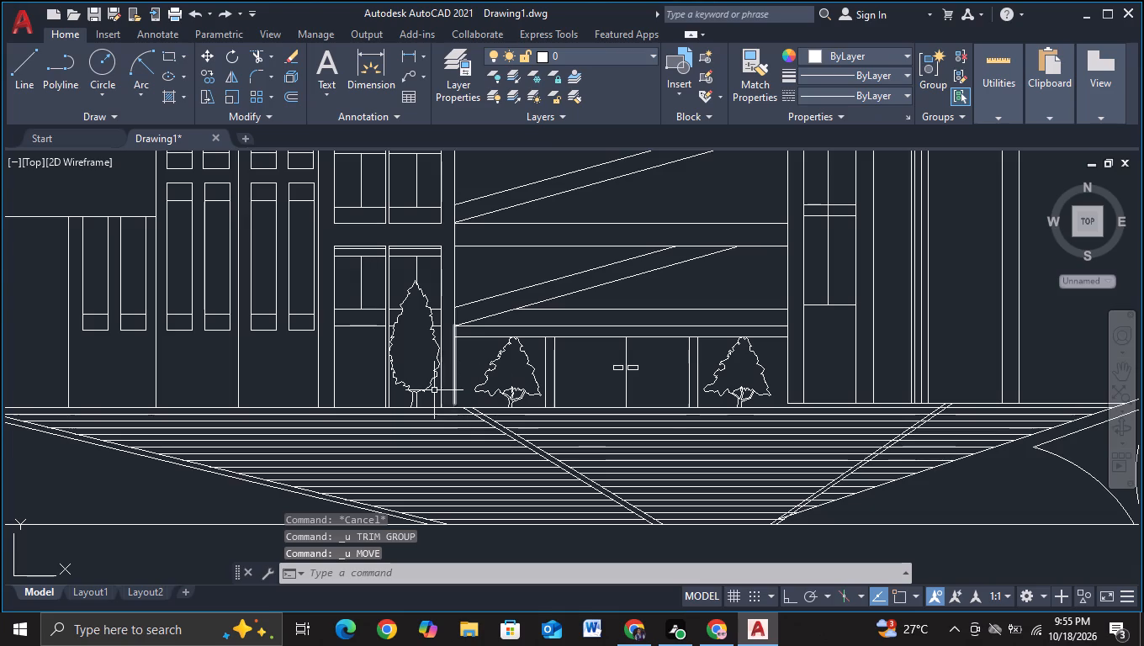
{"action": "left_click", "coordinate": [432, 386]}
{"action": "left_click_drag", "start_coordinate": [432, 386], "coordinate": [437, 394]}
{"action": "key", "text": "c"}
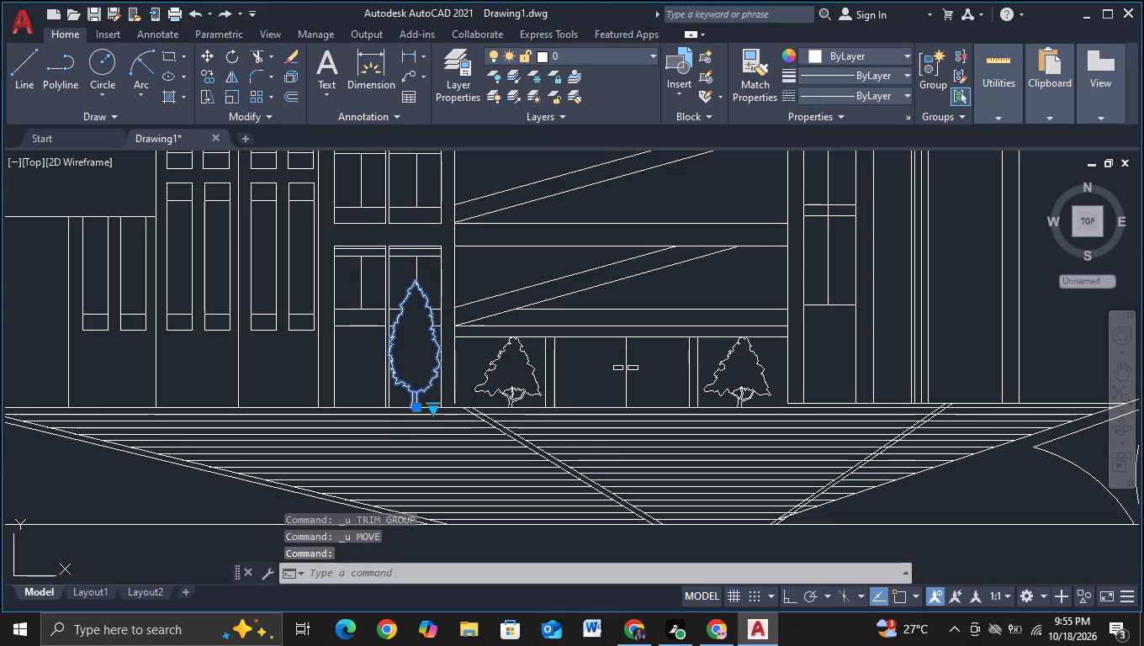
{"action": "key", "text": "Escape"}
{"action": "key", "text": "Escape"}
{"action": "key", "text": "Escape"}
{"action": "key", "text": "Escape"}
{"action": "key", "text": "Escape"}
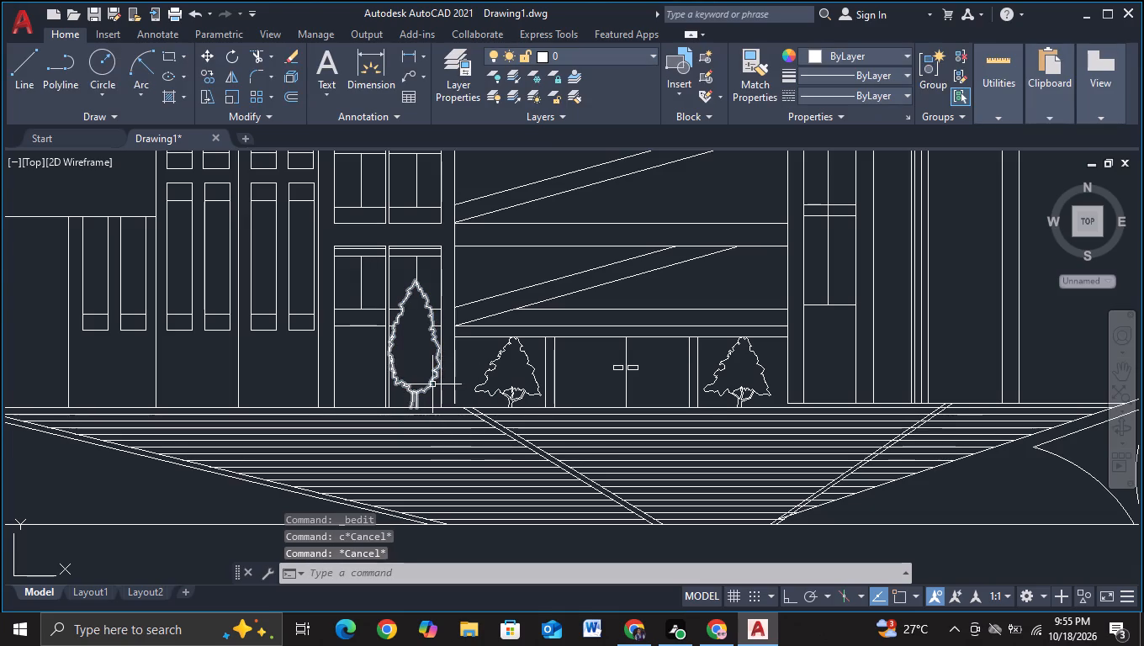
Copy the deciduous tree left of the entrance about 62 units across to the base of the bay right of the entrance.
{"action": "left_click", "coordinate": [432, 384]}
{"action": "key", "text": "c"}
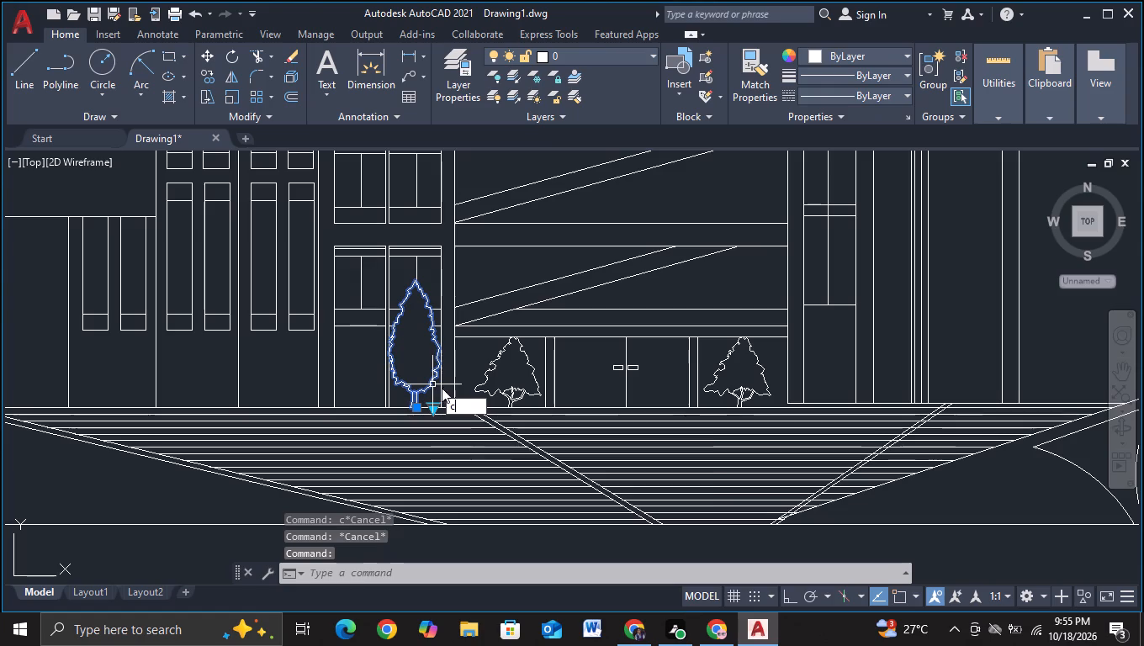
{"action": "left_click", "coordinate": [496, 436]}
{"action": "left_click", "coordinate": [424, 364]}
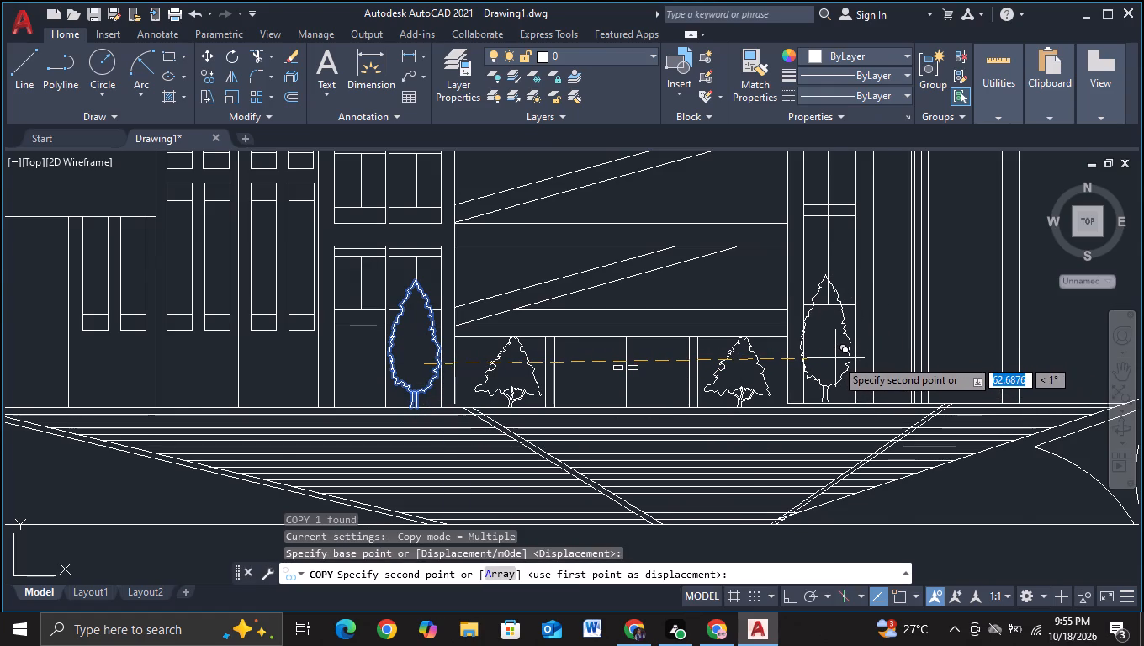
{"action": "scroll", "coordinate": [835, 358], "scroll_direction": "up", "scroll_amount": 1}
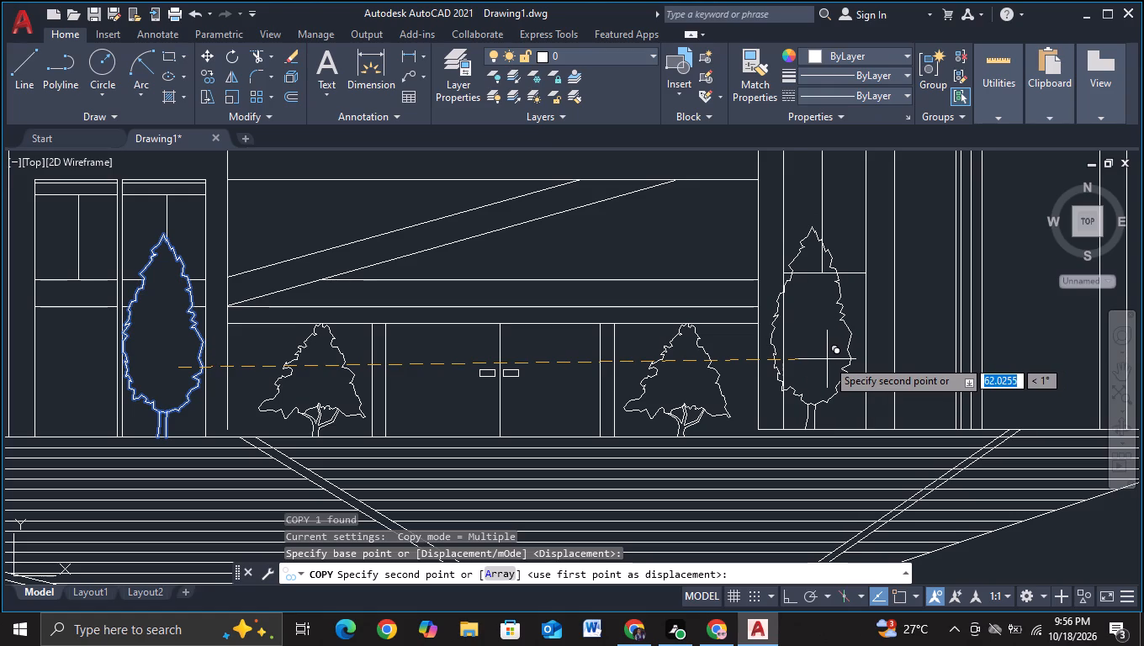
{"action": "left_click", "coordinate": [827, 359]}
{"action": "key", "text": "Escape"}
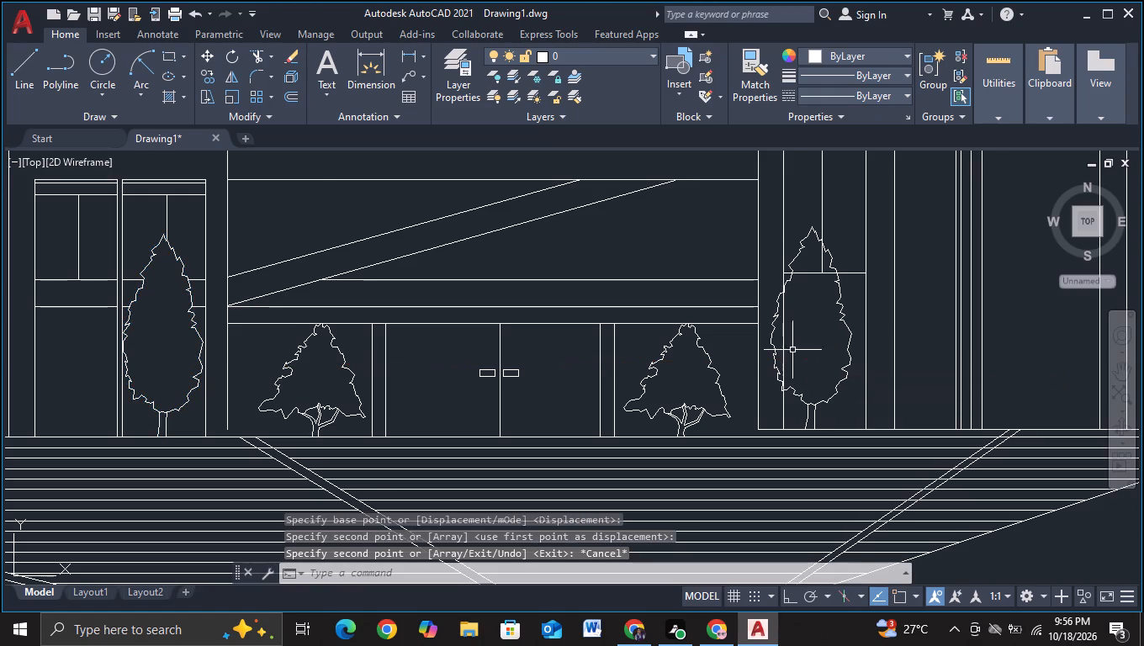
Trim the mullion, horizontal window line and left bay edge that pass behind the copied deciduous tree.
{"action": "left_click", "coordinate": [255, 58]}
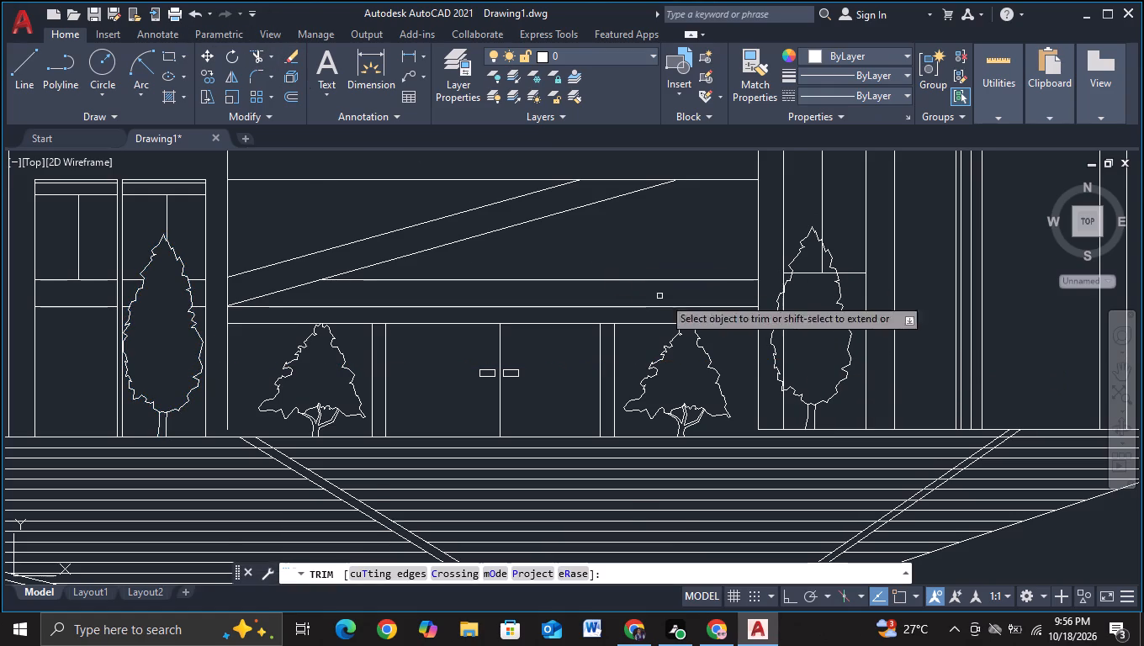
{"action": "left_click", "coordinate": [822, 261]}
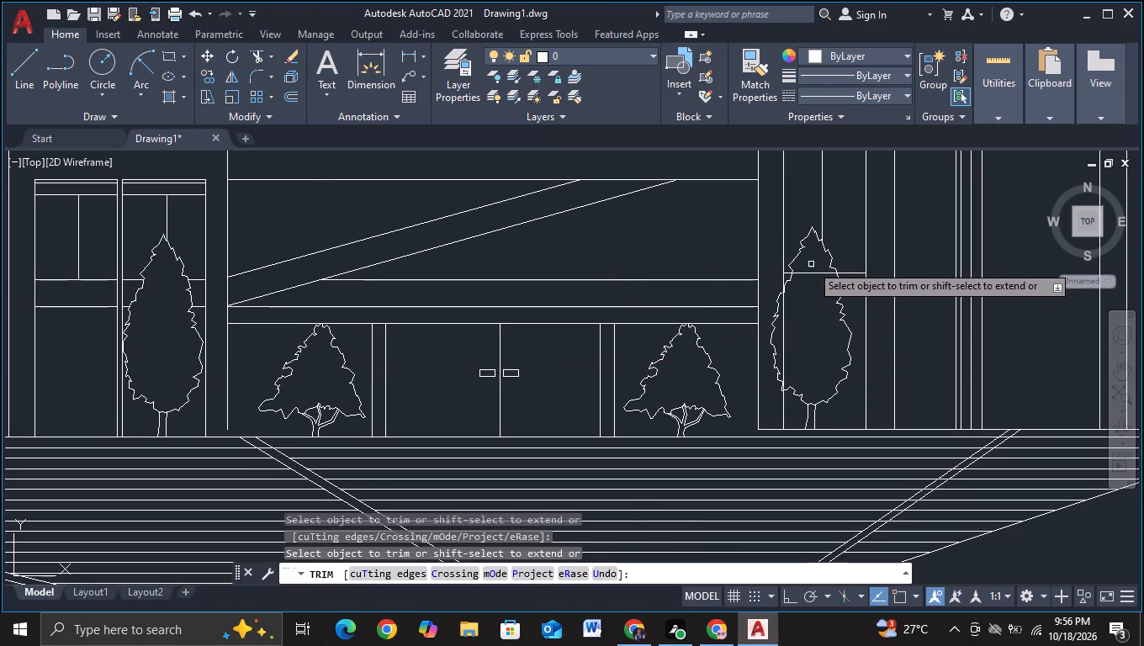
{"action": "left_click_drag", "start_coordinate": [808, 261], "coordinate": [787, 315]}
{"action": "left_click_drag", "start_coordinate": [776, 333], "coordinate": [818, 318]}
{"action": "left_click", "coordinate": [784, 324]}
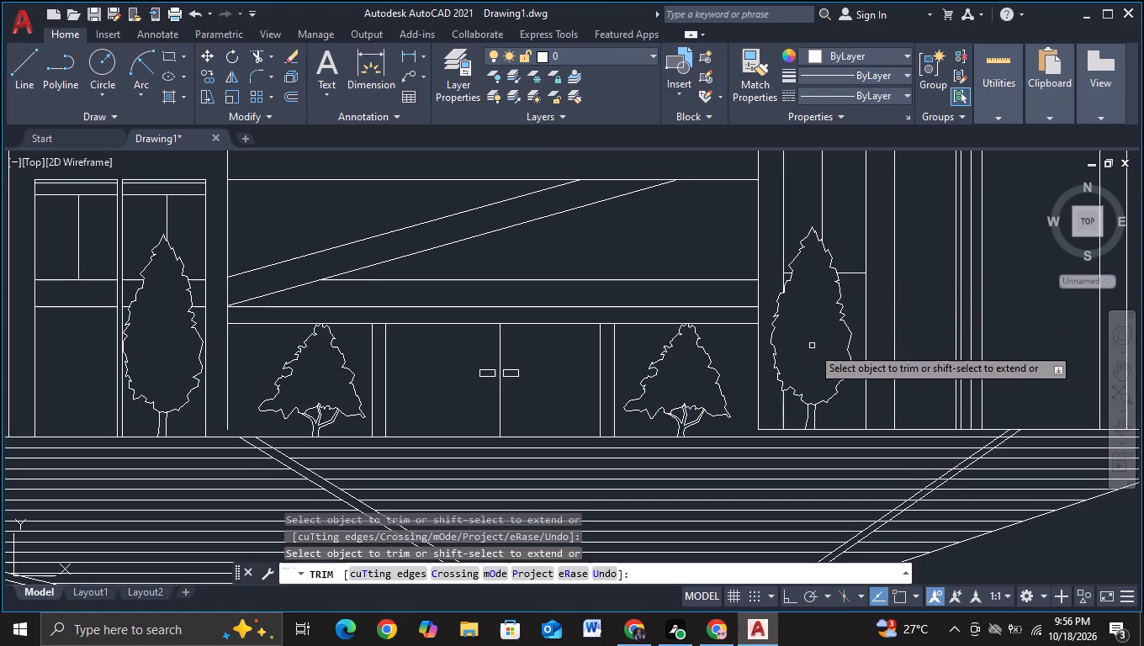
{"action": "key", "text": "Escape"}
Examine the lower part of the elevation, with the trees around the entrance stairs and along the ground line.
{"action": "scroll", "coordinate": [812, 347], "scroll_direction": "down", "scroll_amount": 1}
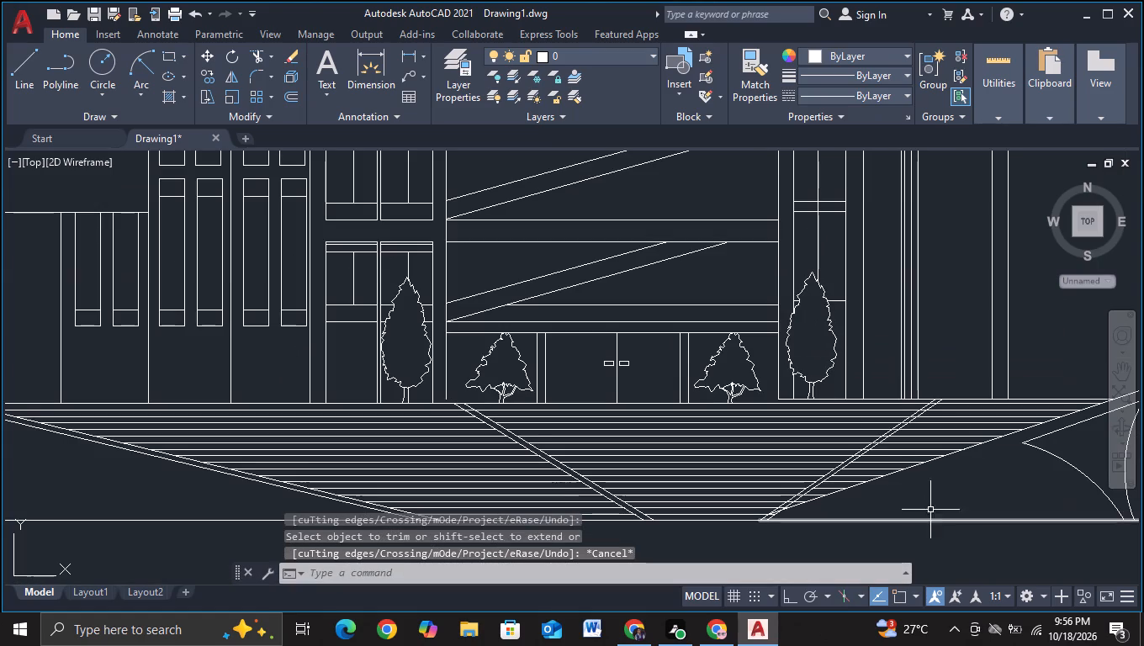
{"action": "middle_click_drag", "start_coordinate": [938, 502], "coordinate": [906, 475]}
{"action": "key", "text": "Escape"}
{"action": "scroll", "coordinate": [873, 536], "scroll_direction": "down", "scroll_amount": 1}
{"action": "middle_click_drag", "start_coordinate": [869, 527], "coordinate": [843, 447]}
{"action": "scroll", "coordinate": [834, 474], "scroll_direction": "down", "scroll_amount": 2}
{"action": "middle_click_drag", "start_coordinate": [836, 479], "coordinate": [811, 477]}
{"action": "scroll", "coordinate": [811, 477], "scroll_direction": "up", "scroll_amount": 1}
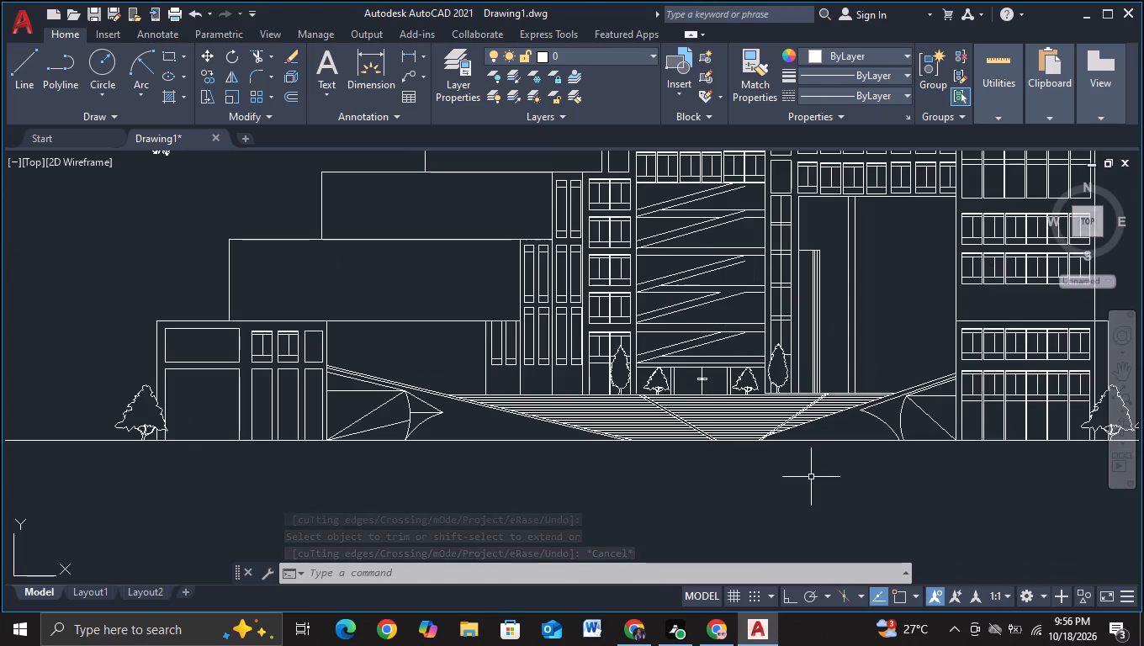
{"action": "middle_click_drag", "start_coordinate": [783, 494], "coordinate": [772, 458]}
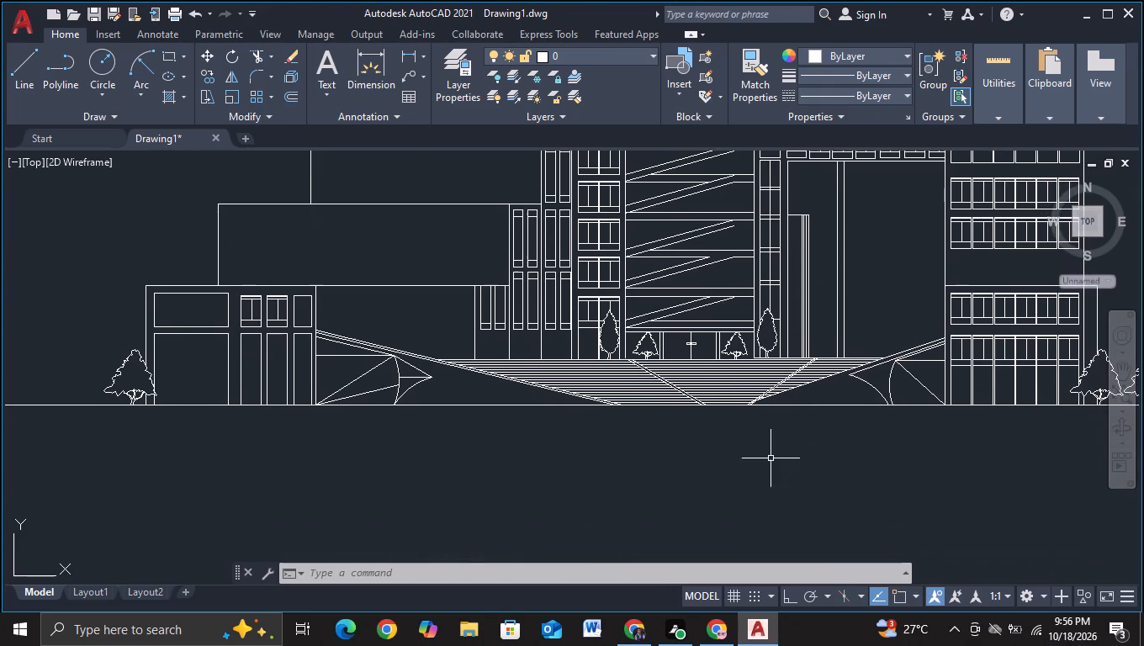
{"action": "middle_click_drag", "start_coordinate": [684, 451], "coordinate": [723, 448]}
{"action": "middle_click_drag", "start_coordinate": [714, 463], "coordinate": [687, 542]}
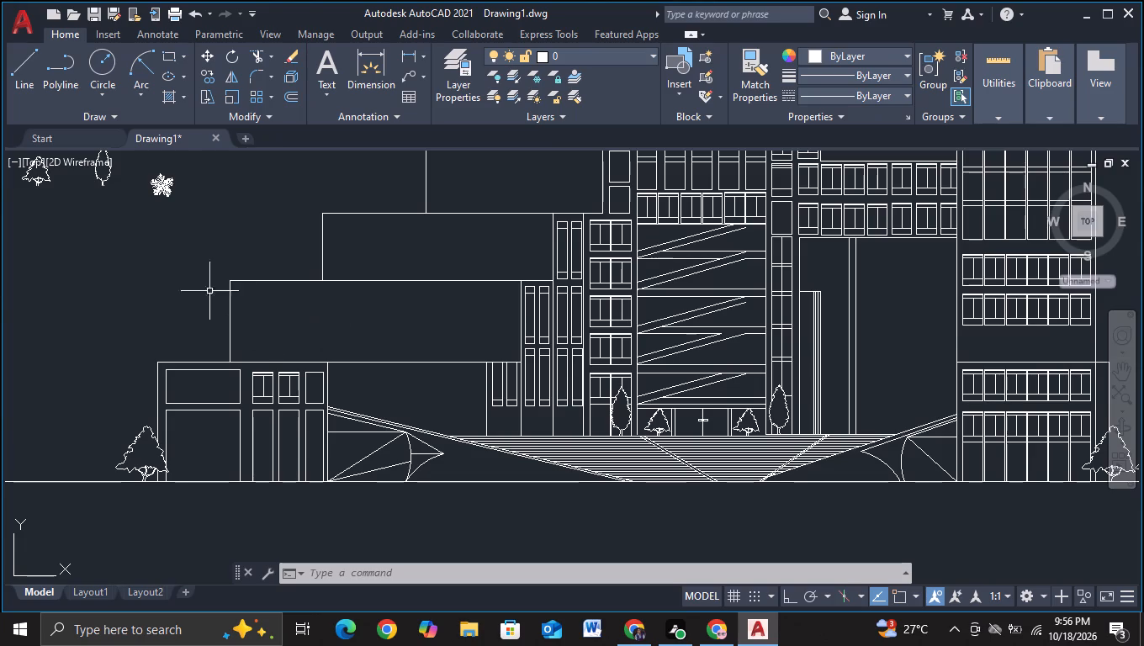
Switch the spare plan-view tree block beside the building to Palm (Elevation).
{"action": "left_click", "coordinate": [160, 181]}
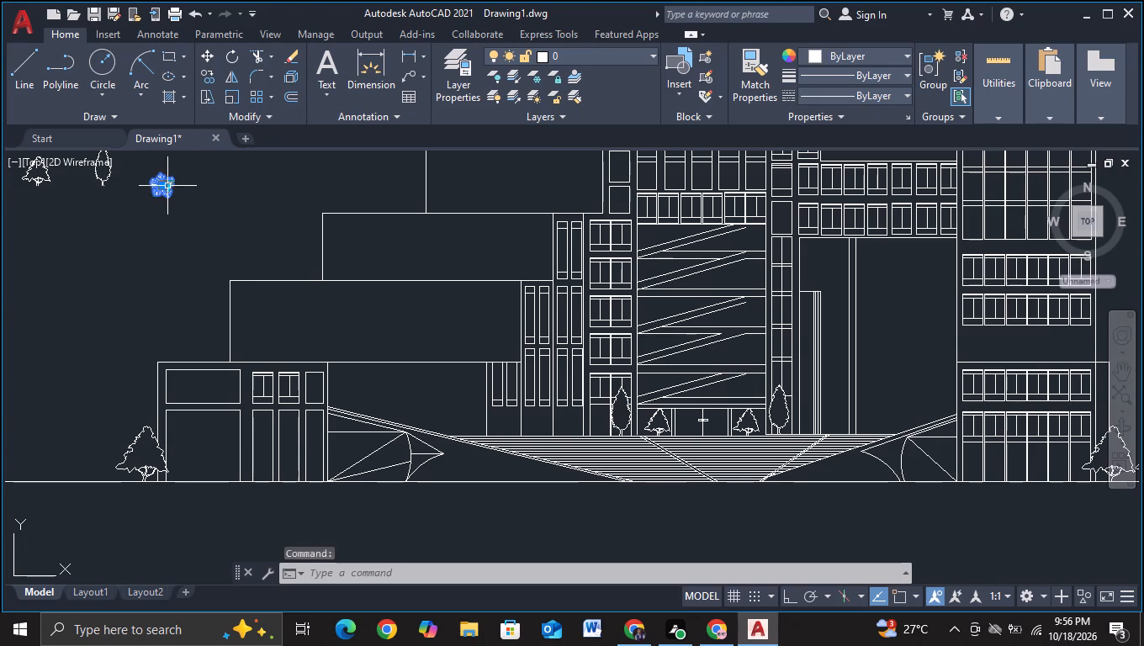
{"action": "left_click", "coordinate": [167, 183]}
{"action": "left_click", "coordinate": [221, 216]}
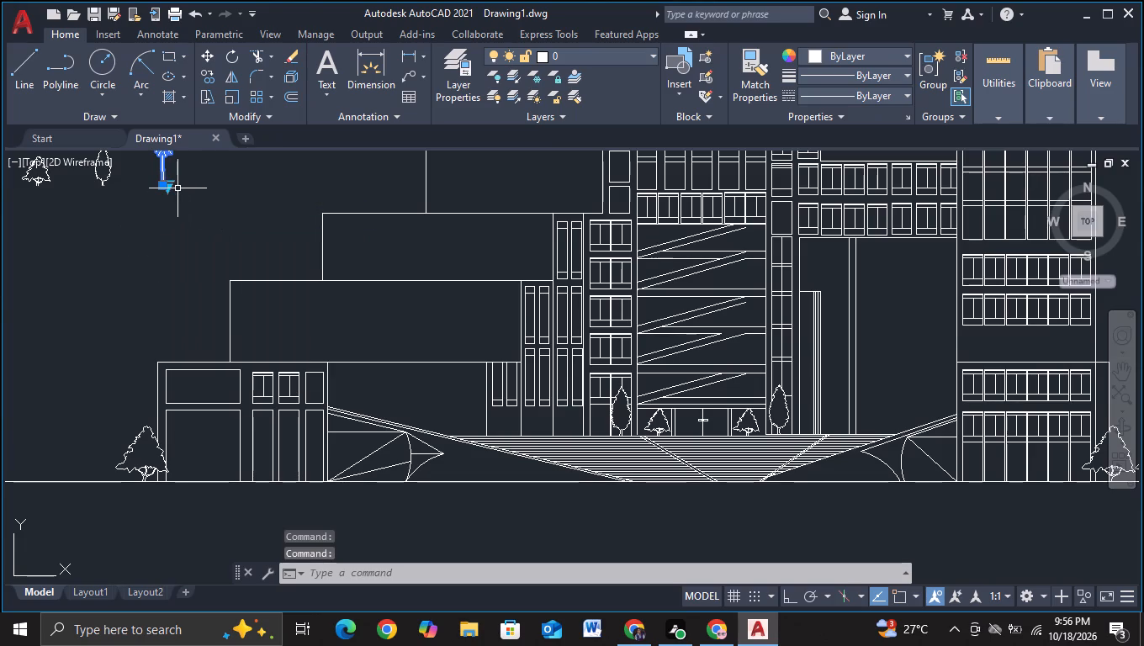
Set the spare tree block beside the building to Shrub (Plan).
{"action": "left_click", "coordinate": [172, 185]}
{"action": "left_click", "coordinate": [193, 183]}
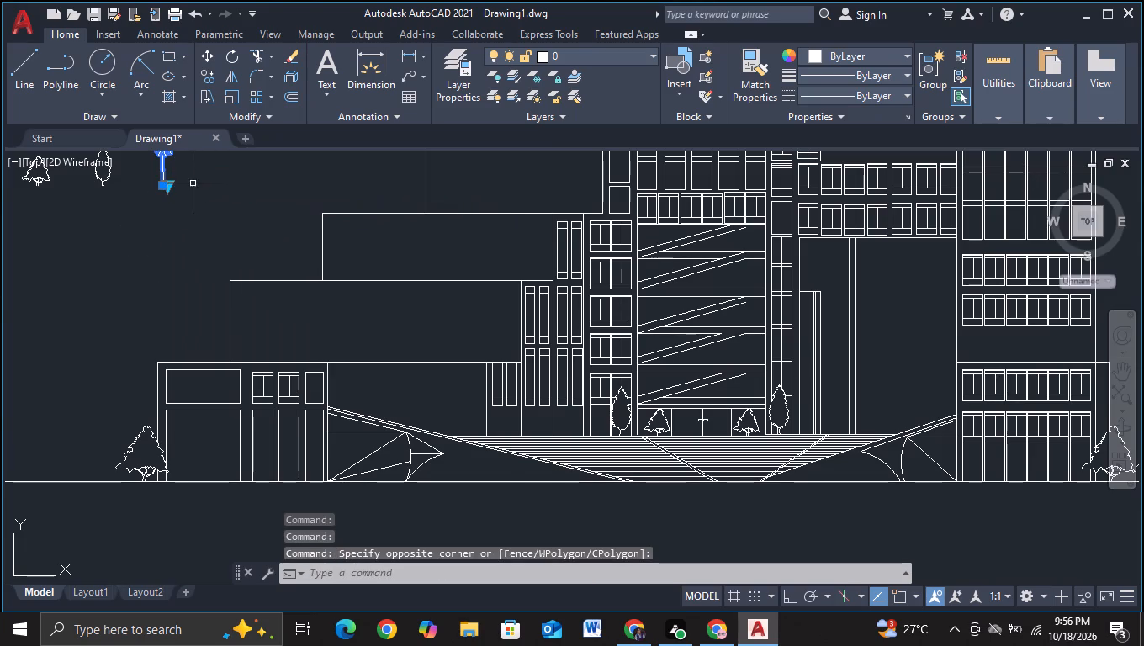
{"action": "left_click", "coordinate": [169, 186]}
{"action": "left_click", "coordinate": [214, 231]}
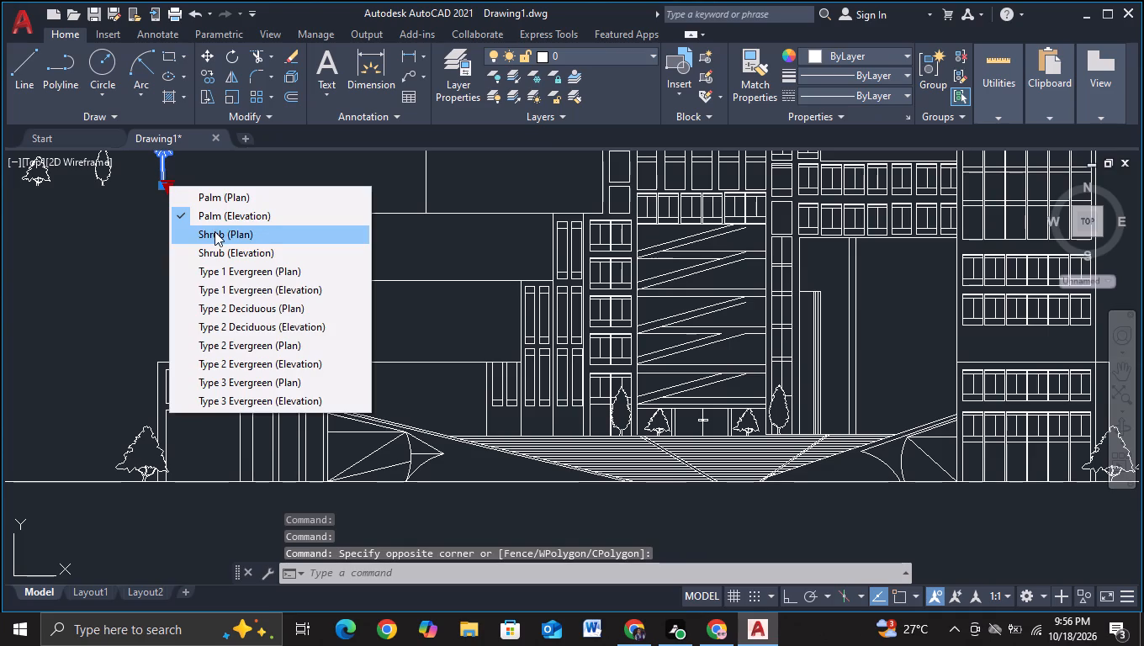
{"action": "scroll", "coordinate": [183, 194], "scroll_direction": "up", "scroll_amount": 3}
{"action": "middle_click_drag", "start_coordinate": [149, 202], "coordinate": [380, 361]}
{"action": "scroll", "coordinate": [329, 332], "scroll_direction": "up", "scroll_amount": 2}
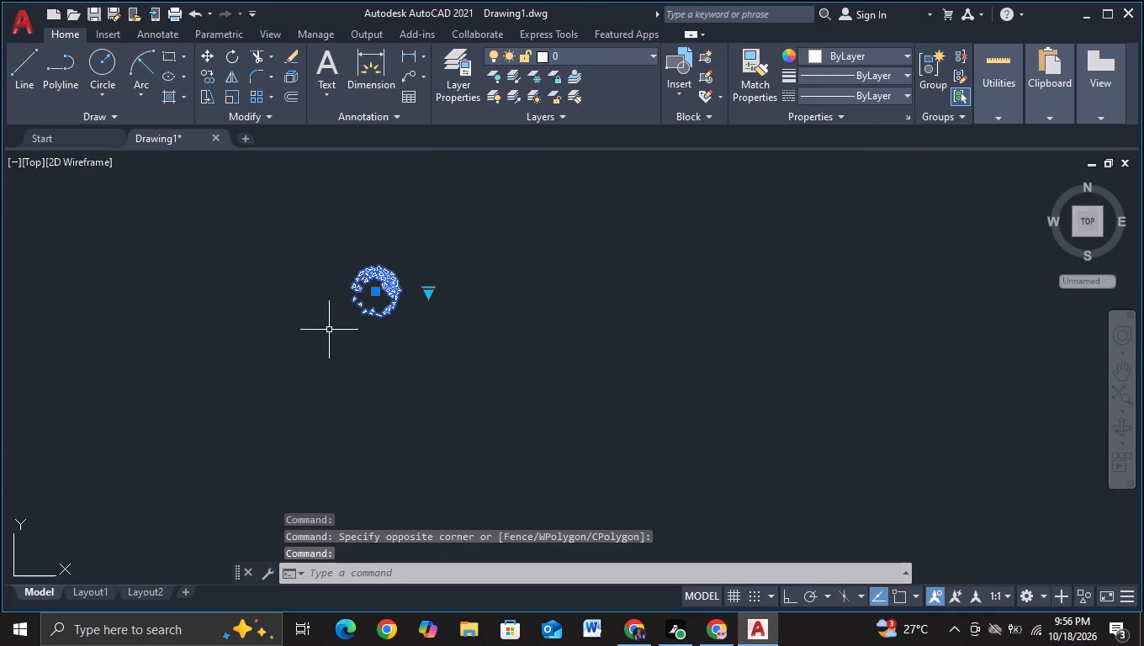
{"action": "scroll", "coordinate": [329, 330], "scroll_direction": "up", "scroll_amount": 1}
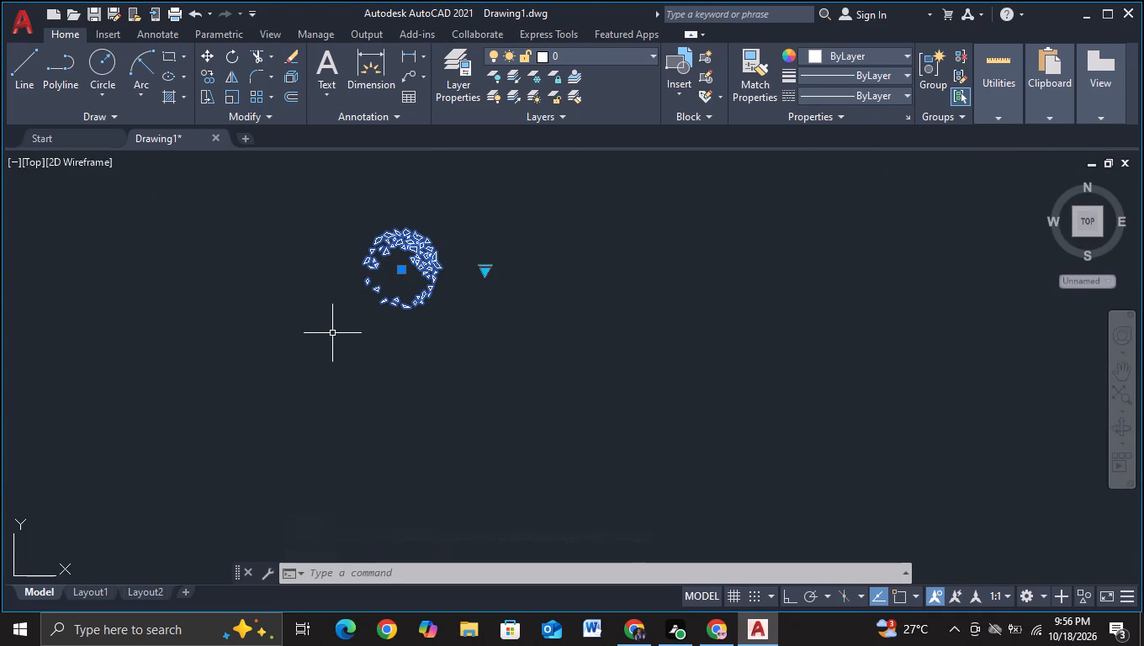
{"action": "key", "text": "Escape"}
Copy the plan shrub twice, about 0.76 units to its left and once to its right, overlapping the original.
{"action": "left_click", "coordinate": [407, 250]}
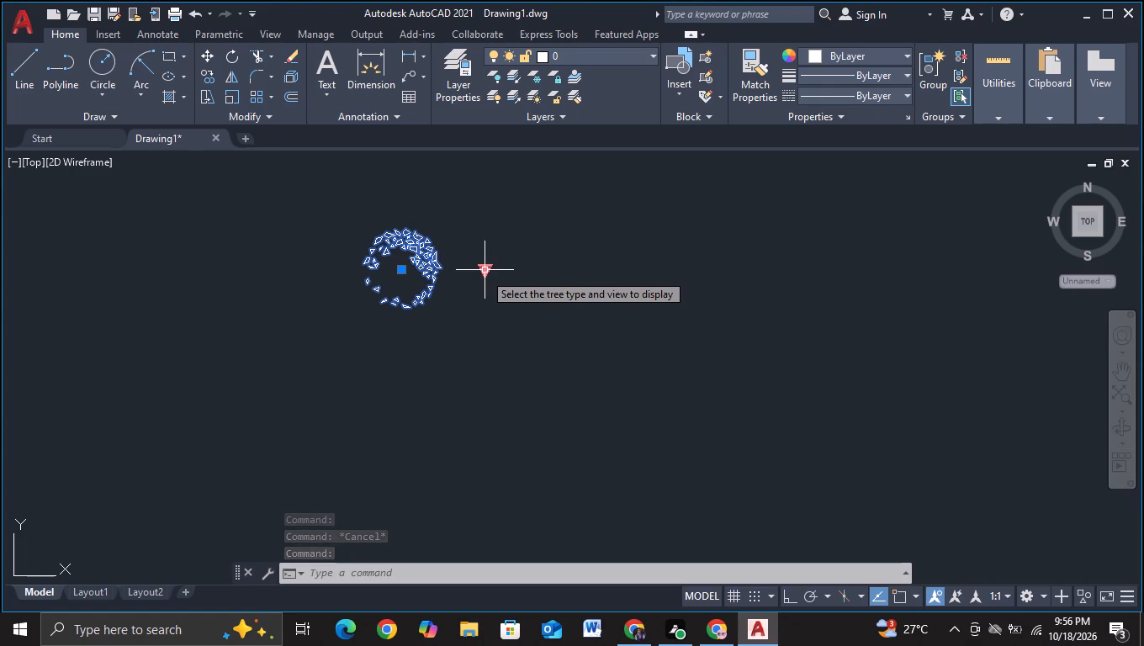
{"action": "key", "text": "Escape"}
{"action": "left_click", "coordinate": [437, 268]}
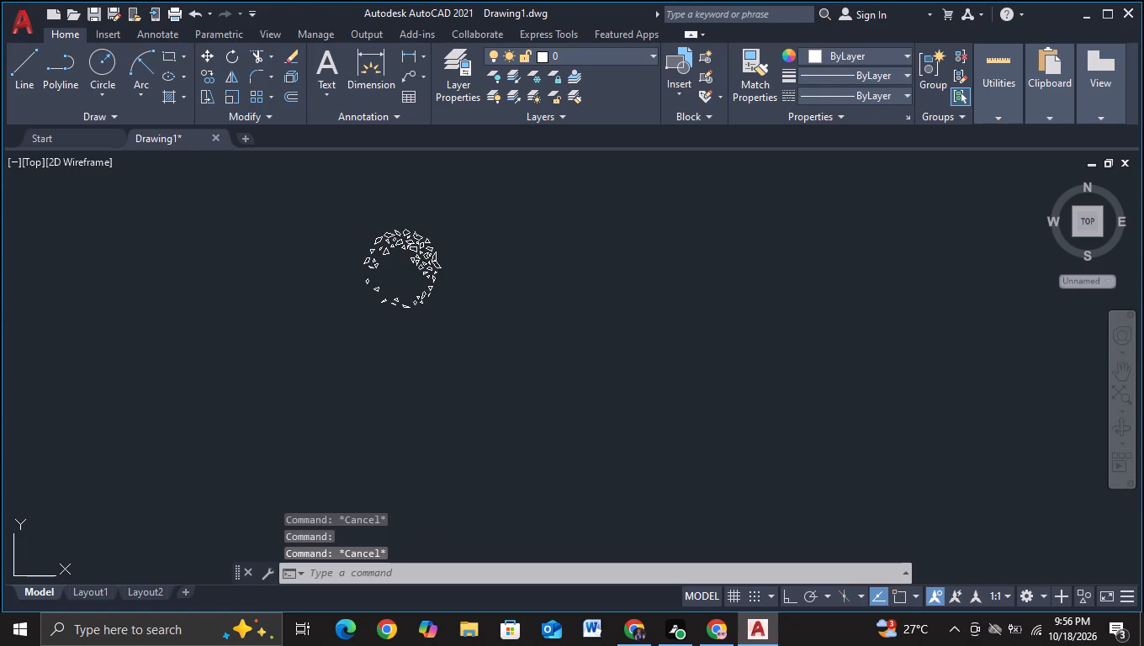
{"action": "key", "text": "c"}
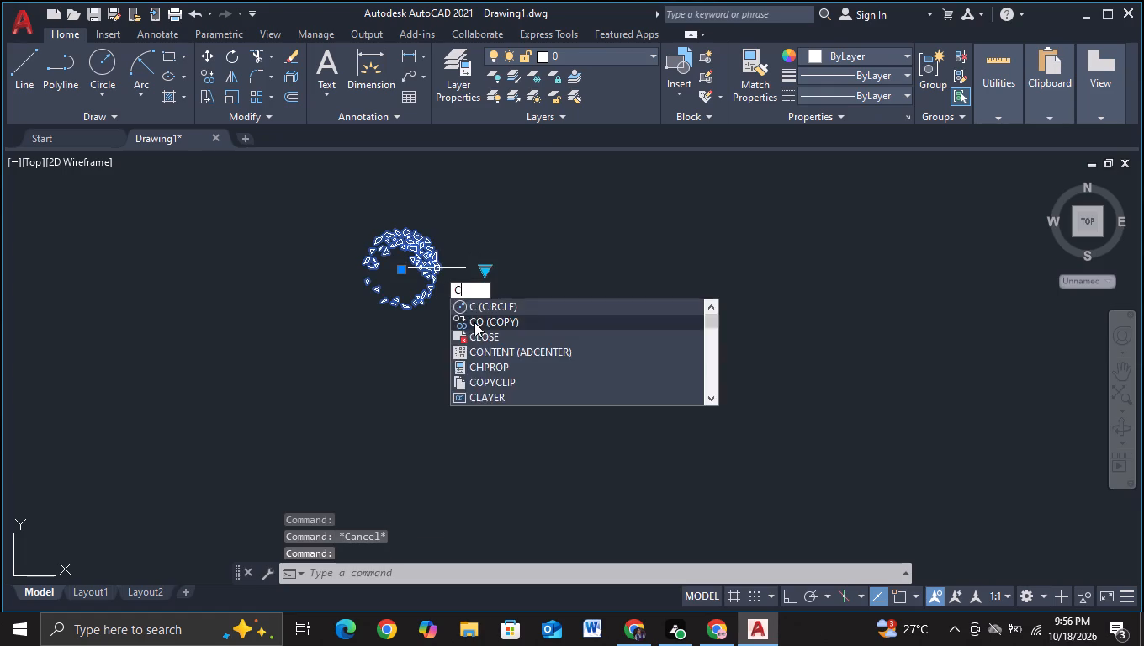
{"action": "left_click", "coordinate": [474, 322]}
{"action": "left_click", "coordinate": [405, 270]}
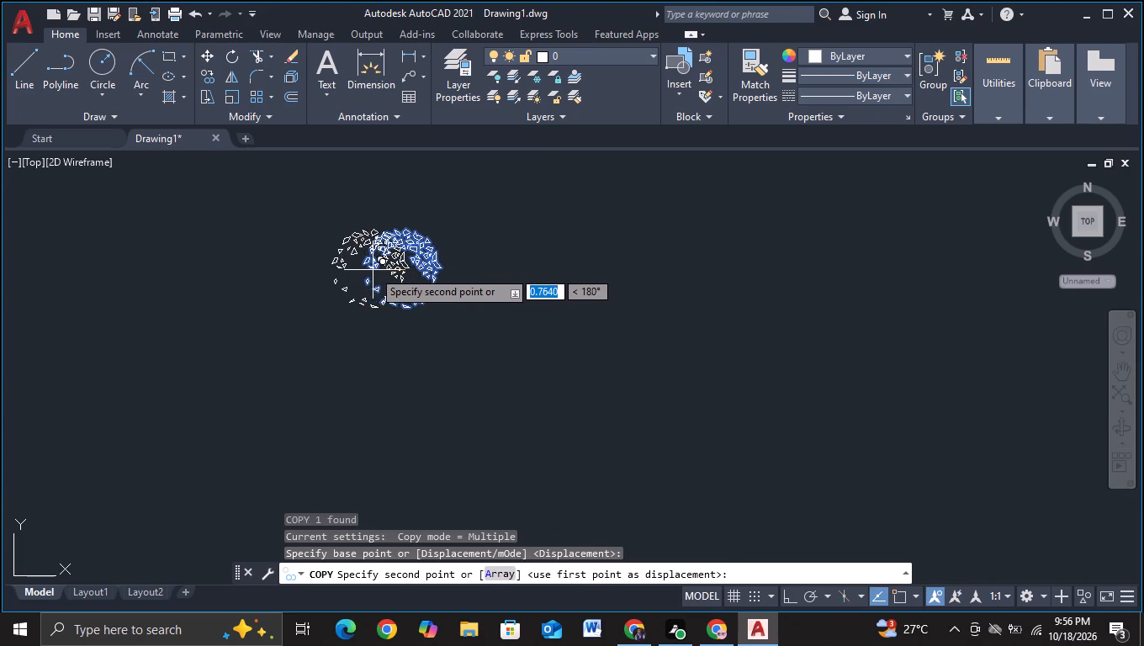
{"action": "left_click", "coordinate": [373, 270]}
{"action": "left_click", "coordinate": [460, 275]}
{"action": "key", "text": "Escape"}
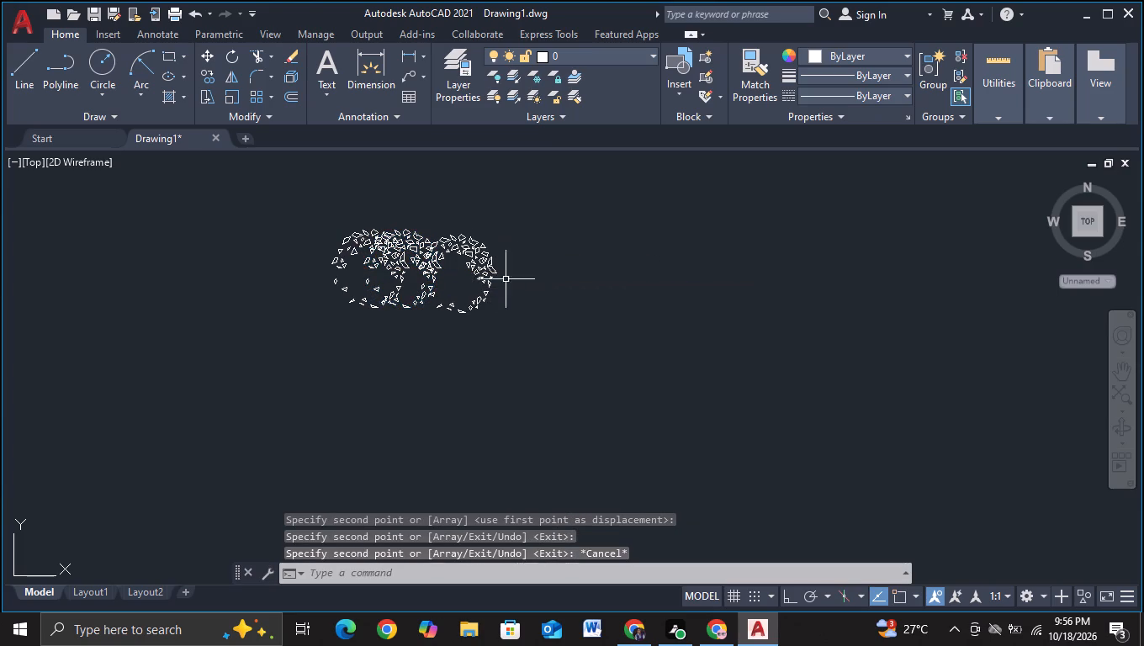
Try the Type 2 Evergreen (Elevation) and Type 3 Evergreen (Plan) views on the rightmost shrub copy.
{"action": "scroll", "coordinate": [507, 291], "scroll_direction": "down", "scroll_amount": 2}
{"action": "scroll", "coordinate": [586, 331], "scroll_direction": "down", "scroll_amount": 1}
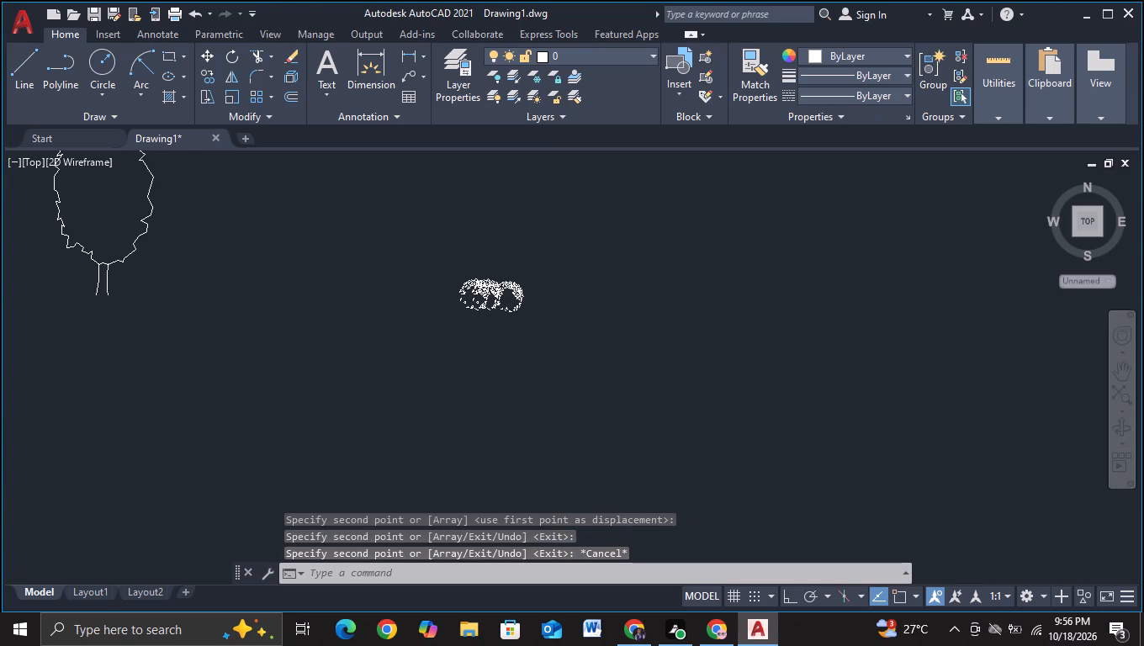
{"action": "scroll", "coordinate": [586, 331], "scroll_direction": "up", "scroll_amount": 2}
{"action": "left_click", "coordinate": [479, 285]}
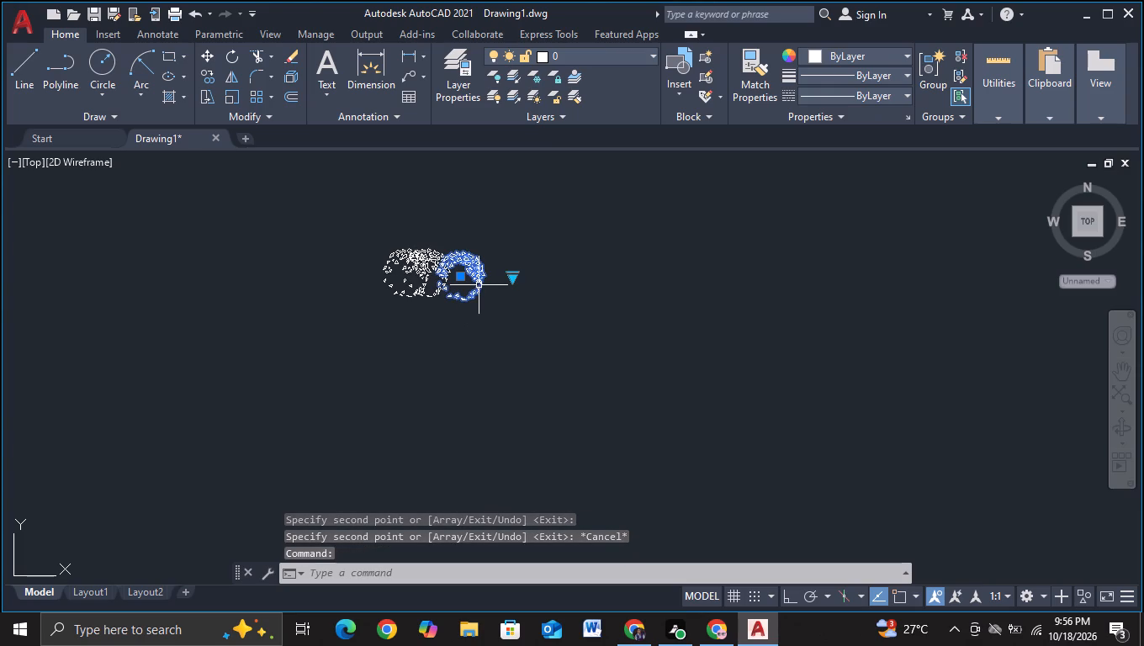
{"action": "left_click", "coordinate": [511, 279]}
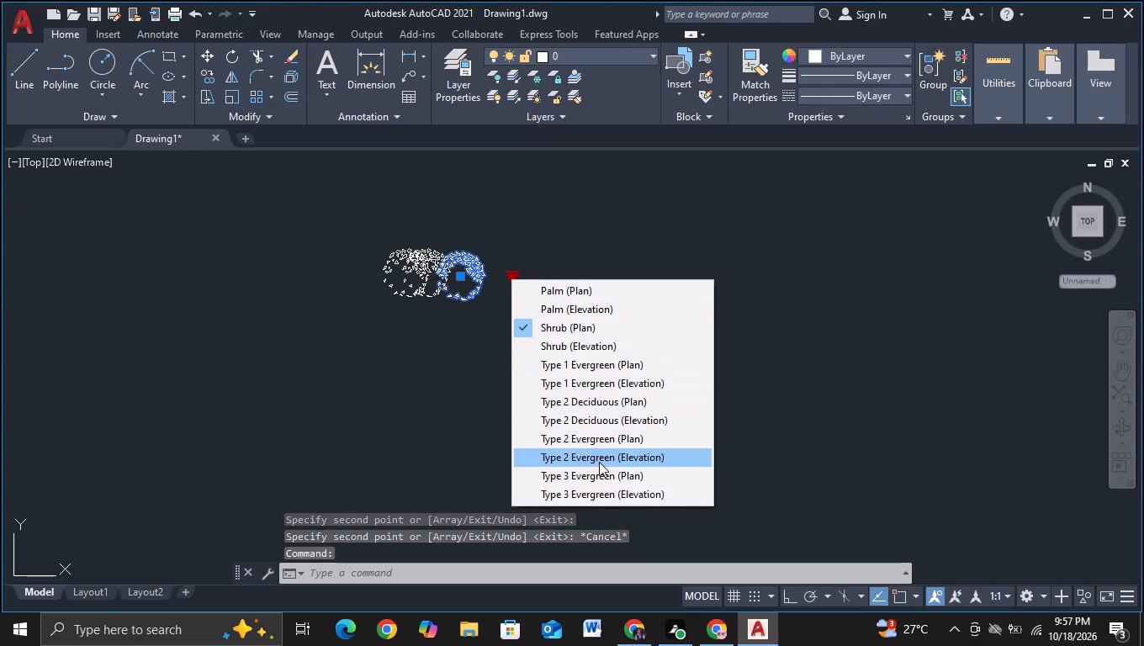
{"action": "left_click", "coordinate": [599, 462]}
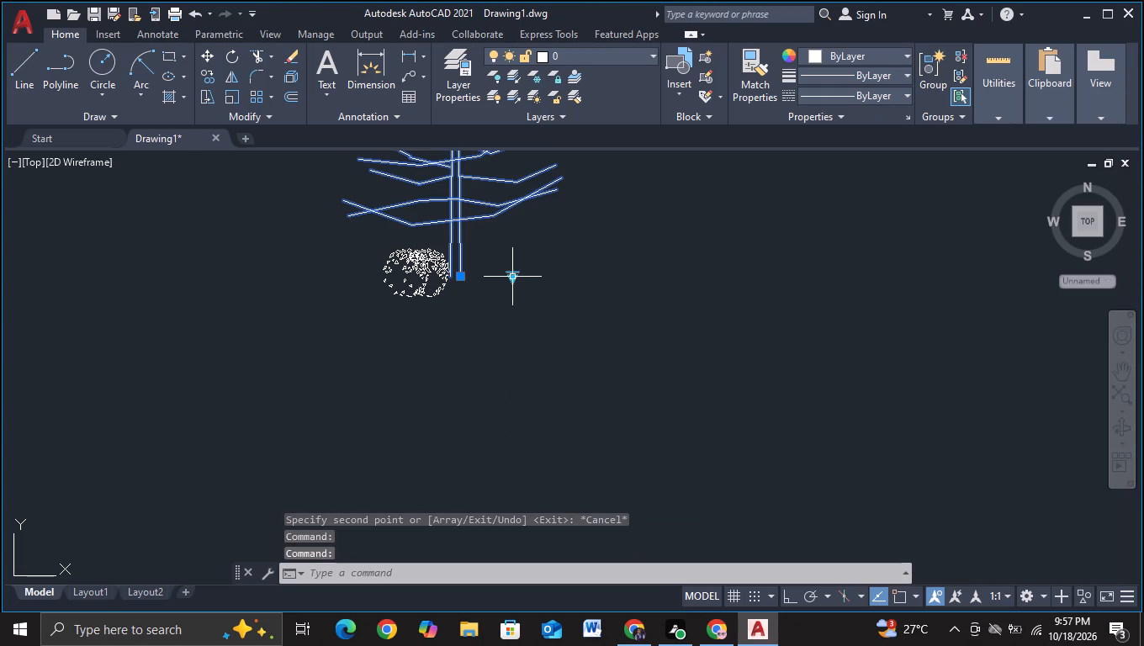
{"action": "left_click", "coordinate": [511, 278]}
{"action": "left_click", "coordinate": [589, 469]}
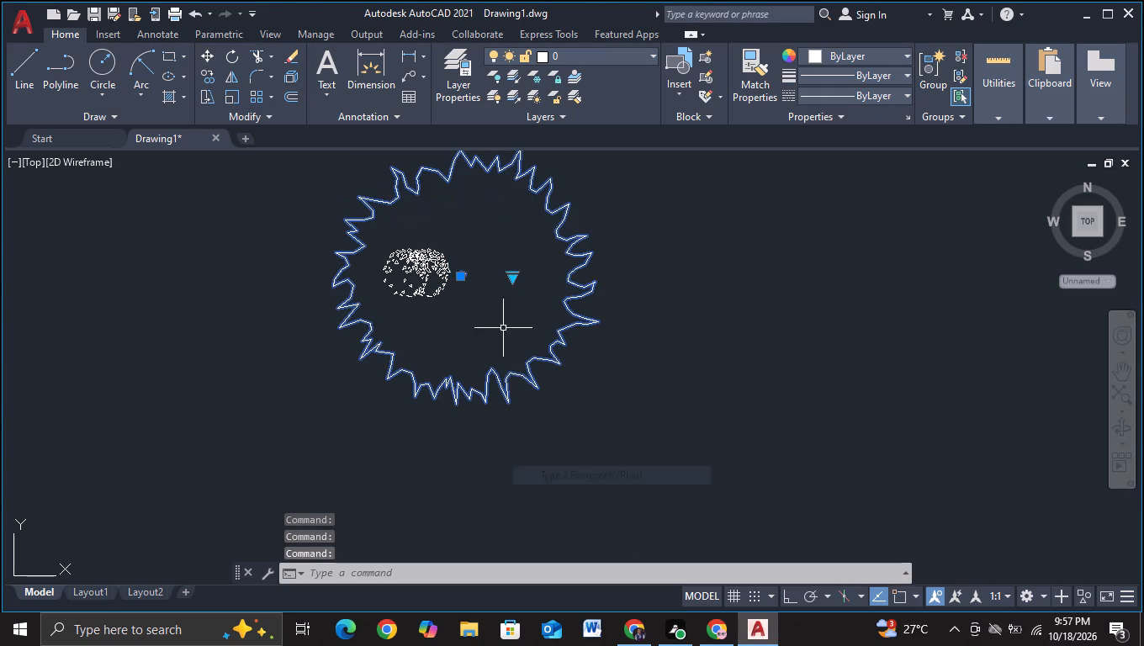
Set the rightmost tree block copy to Type 2 Deciduous (Elevation).
{"action": "left_click", "coordinate": [512, 274]}
{"action": "left_click", "coordinate": [595, 416]}
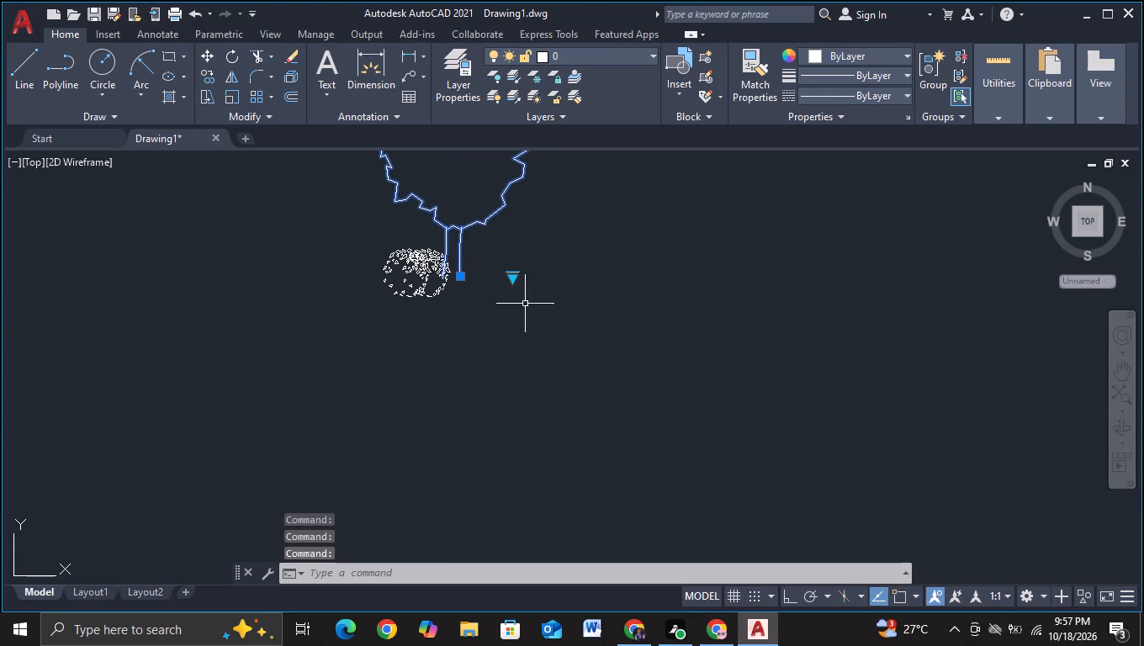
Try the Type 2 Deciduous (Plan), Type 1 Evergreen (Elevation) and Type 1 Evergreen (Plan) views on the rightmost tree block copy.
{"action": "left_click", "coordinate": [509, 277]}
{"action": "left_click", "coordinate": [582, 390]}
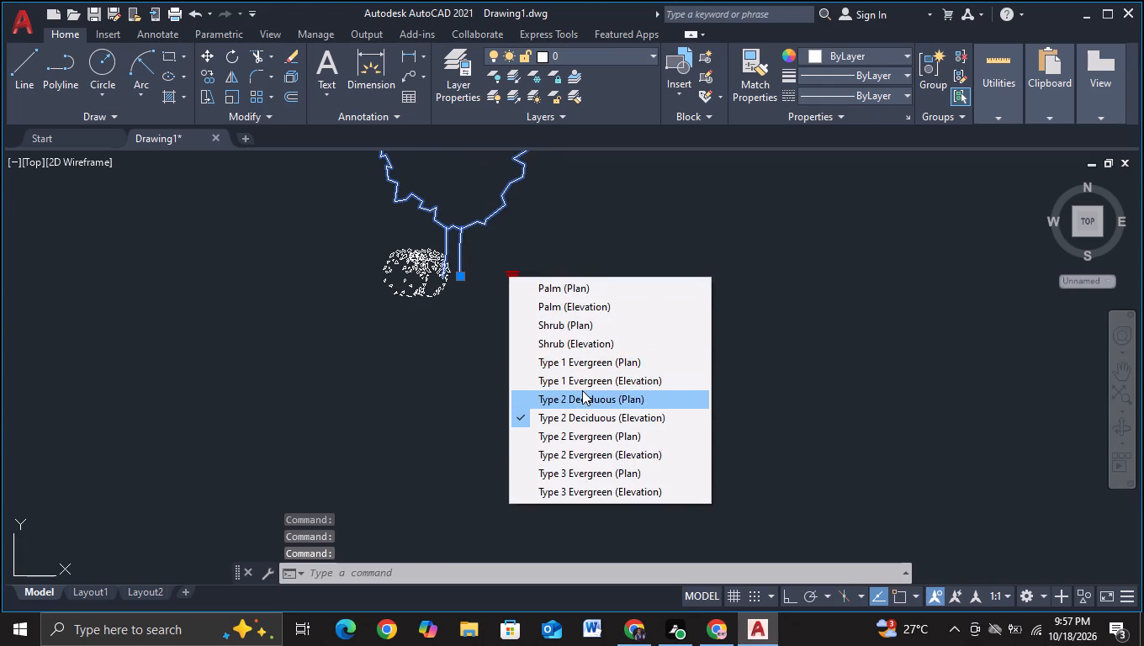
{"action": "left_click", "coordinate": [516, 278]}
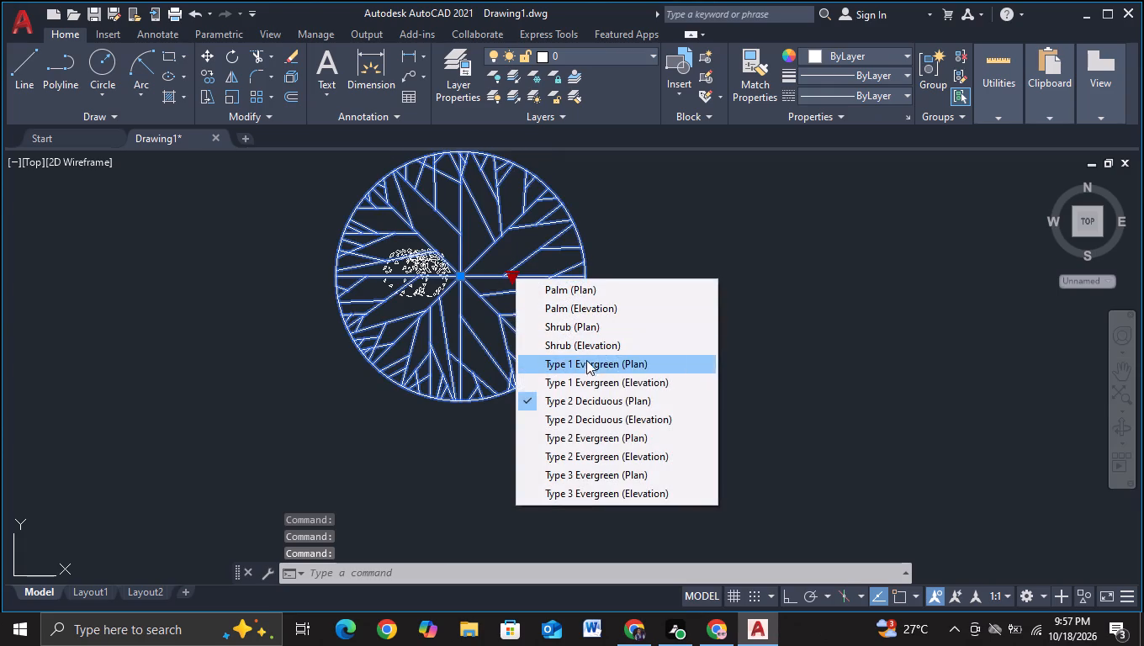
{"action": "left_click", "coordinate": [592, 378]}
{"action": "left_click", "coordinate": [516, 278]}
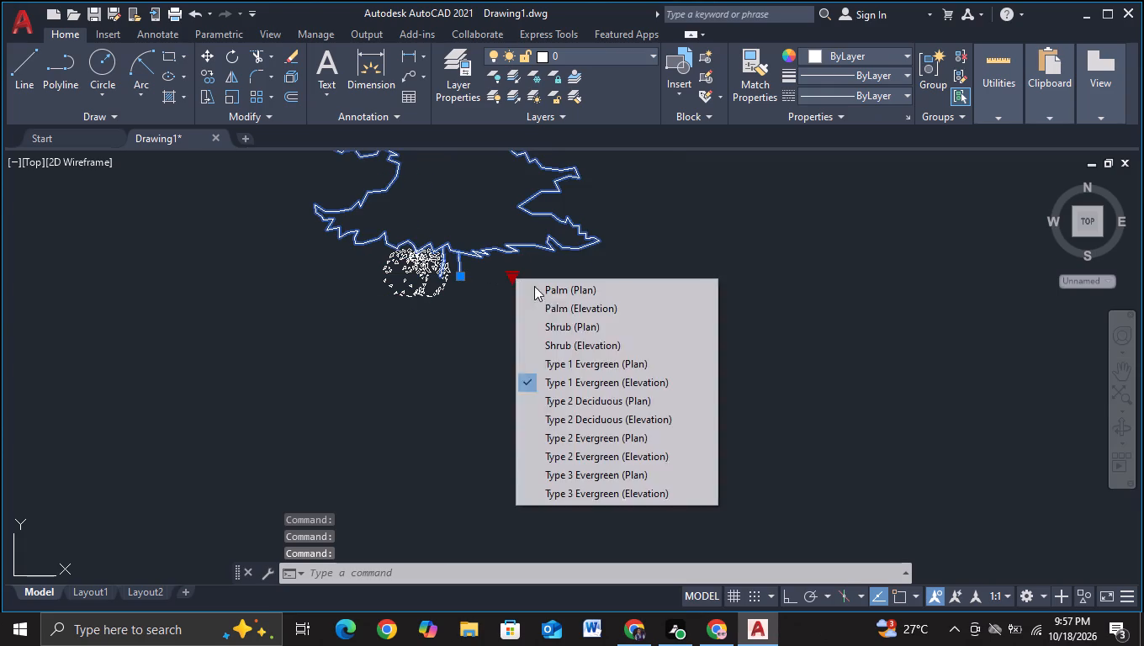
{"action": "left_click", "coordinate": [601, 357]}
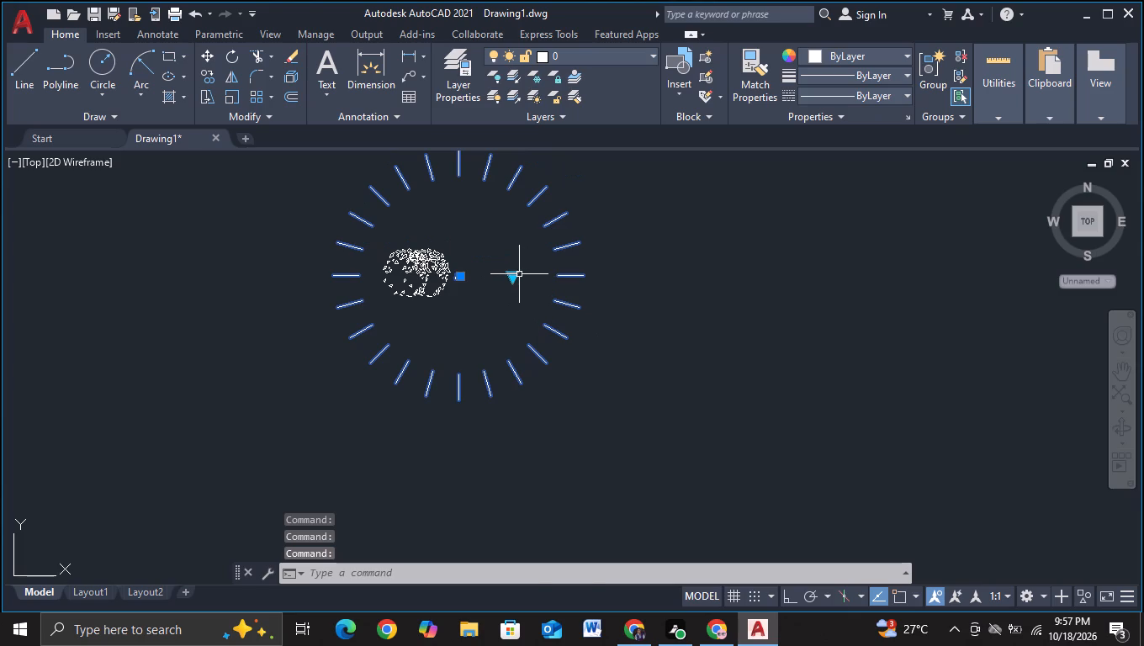
Set the rightmost tree block copy to Shrub (Elevation).
{"action": "left_click", "coordinate": [519, 274]}
{"action": "left_click", "coordinate": [515, 277]}
{"action": "left_click", "coordinate": [510, 274]}
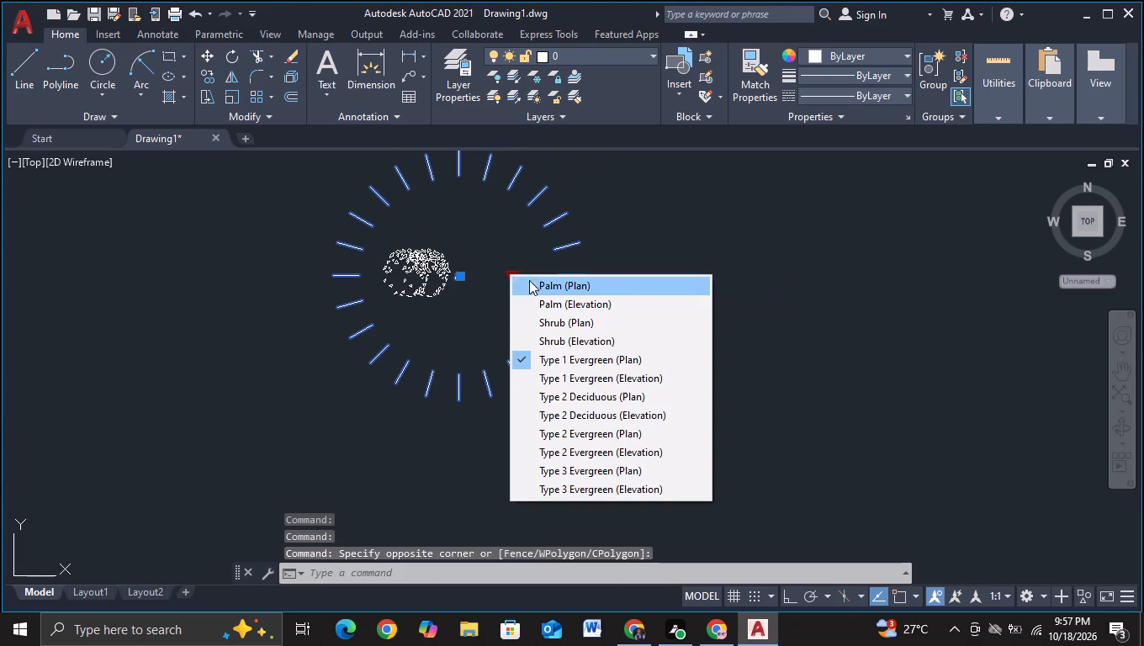
{"action": "left_click", "coordinate": [573, 332]}
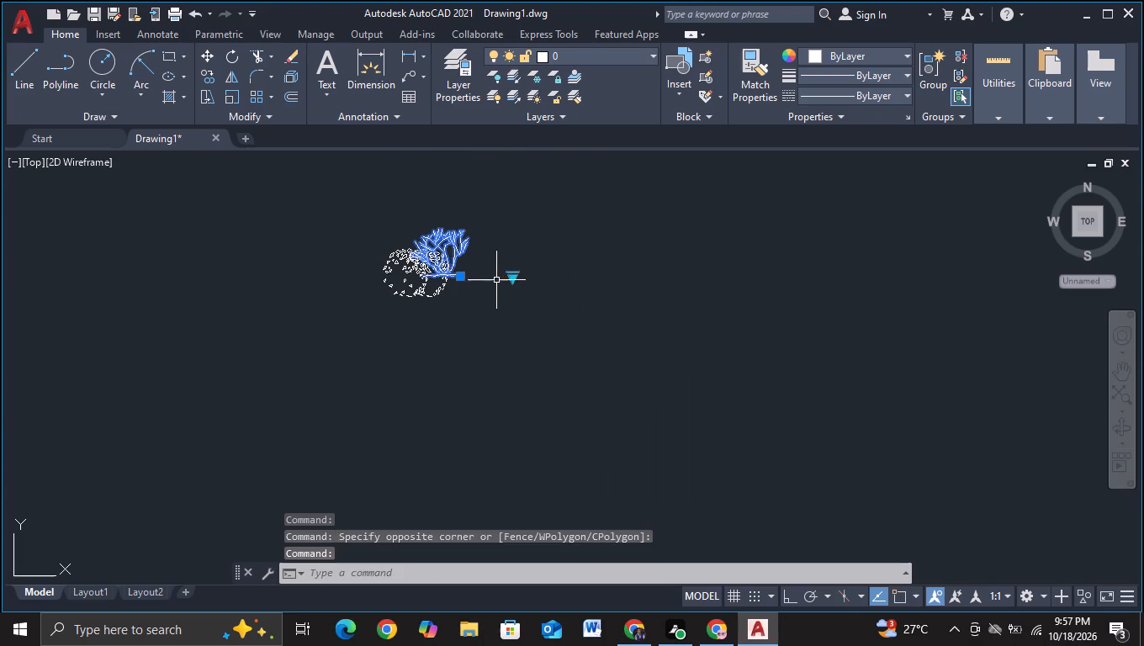
{"action": "key", "text": "Escape"}
Move the elevation shrub clear of the overlapping plan shrubs, to open space on their right.
{"action": "left_click", "coordinate": [457, 253]}
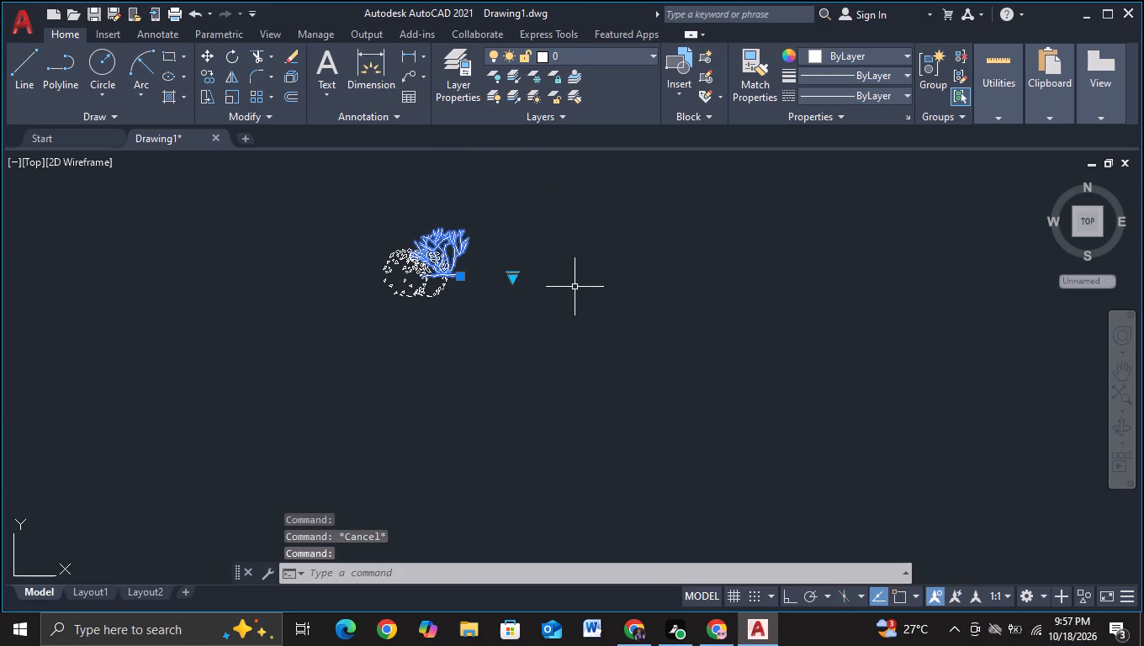
{"action": "key", "text": "m"}
{"action": "left_click", "coordinate": [653, 330]}
{"action": "left_click", "coordinate": [456, 262]}
{"action": "left_click", "coordinate": [609, 271]}
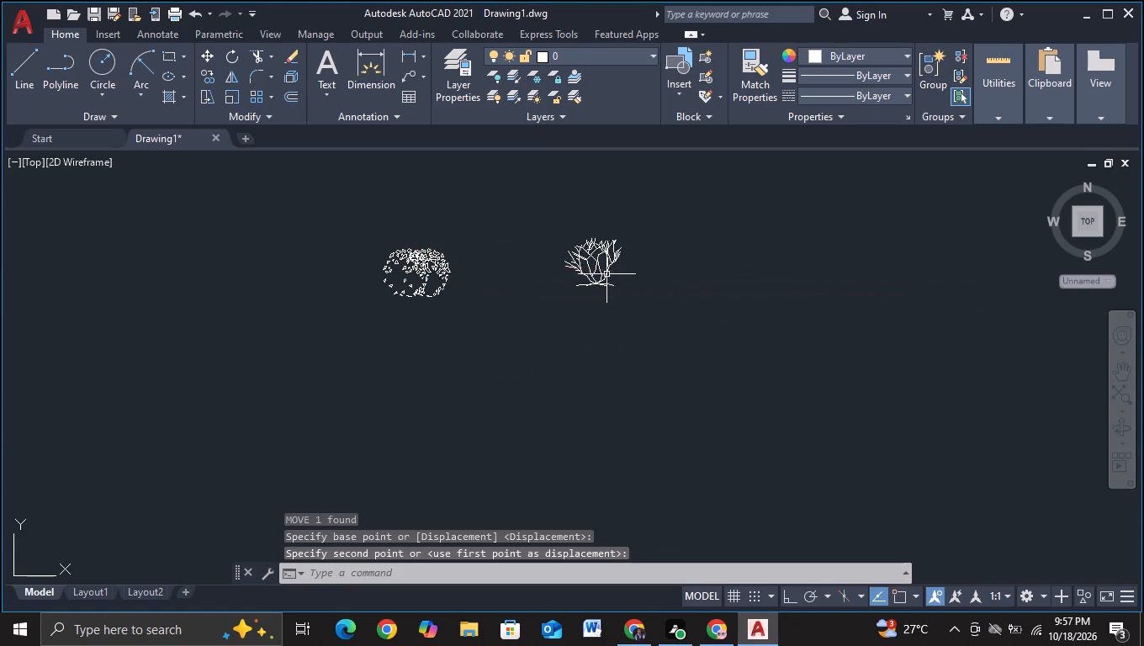
Copy the elevation shrub to just above the ledge line of the building's right wing, near the wing's left wall.
{"action": "left_click", "coordinate": [602, 266]}
{"action": "left_click", "coordinate": [609, 267]}
{"action": "left_click", "coordinate": [609, 261]}
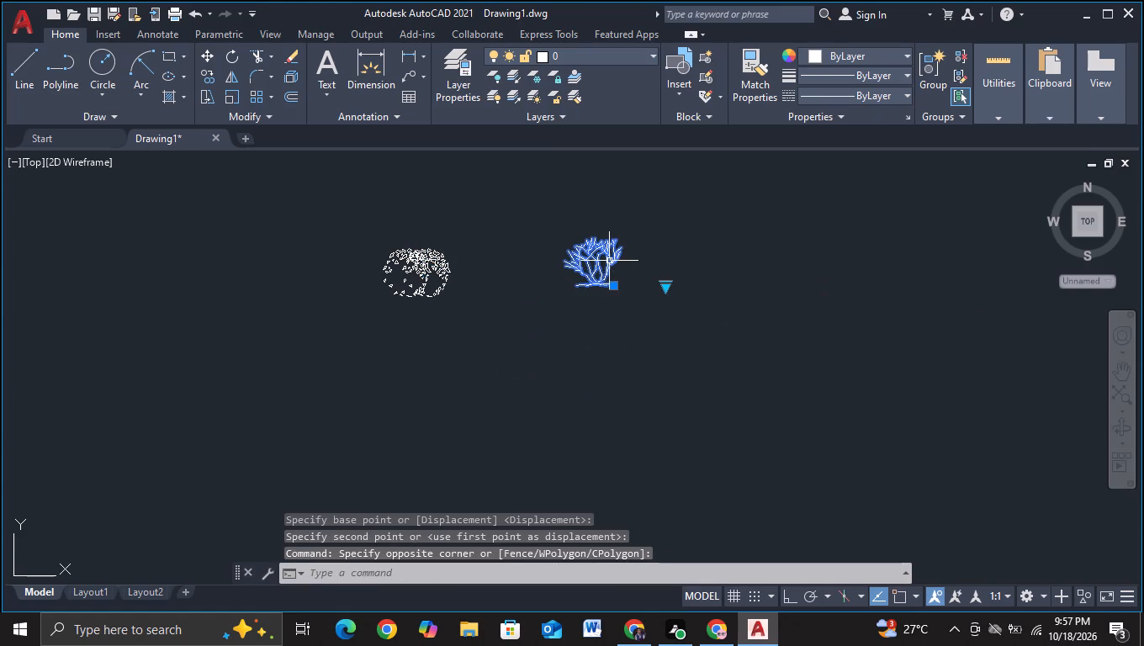
{"action": "key", "text": "c"}
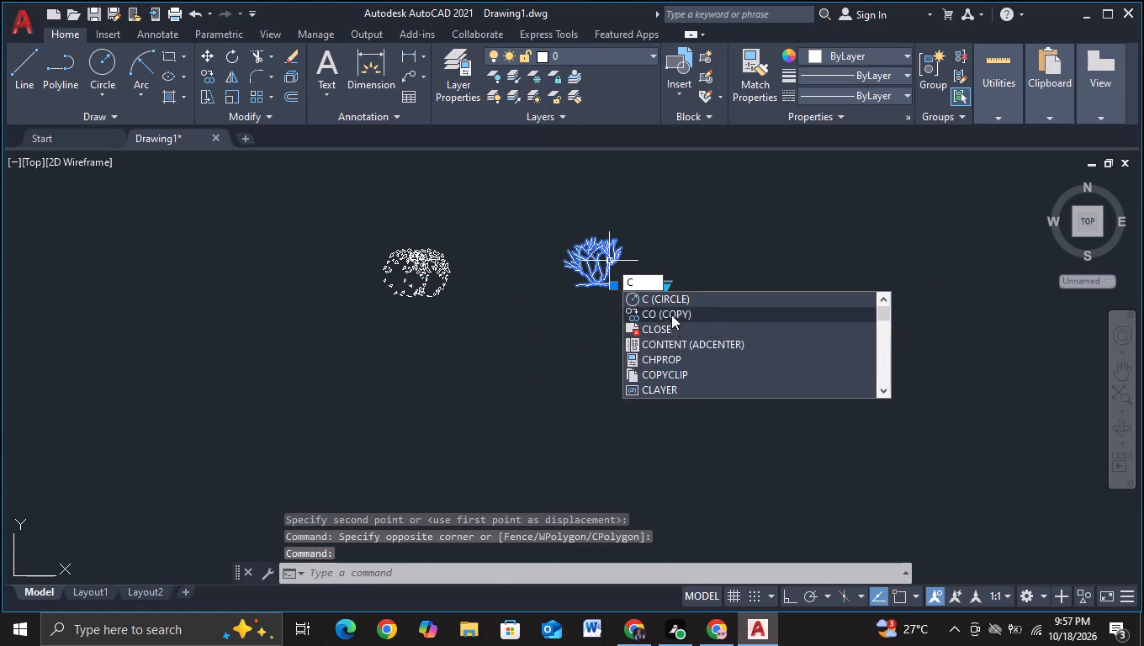
{"action": "left_click", "coordinate": [671, 314]}
{"action": "left_click", "coordinate": [595, 271]}
{"action": "scroll", "coordinate": [713, 322], "scroll_direction": "down", "scroll_amount": 3}
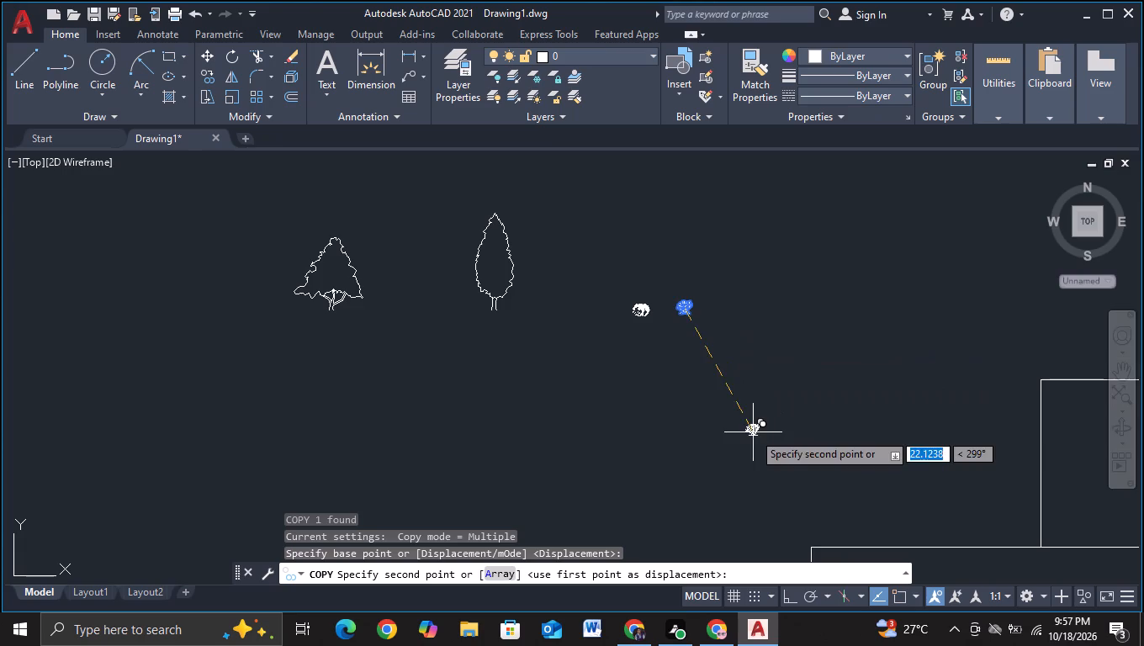
{"action": "middle_click_drag", "start_coordinate": [753, 432], "coordinate": [146, 271]}
{"action": "middle_click_drag", "start_coordinate": [490, 315], "coordinate": [38, 246]}
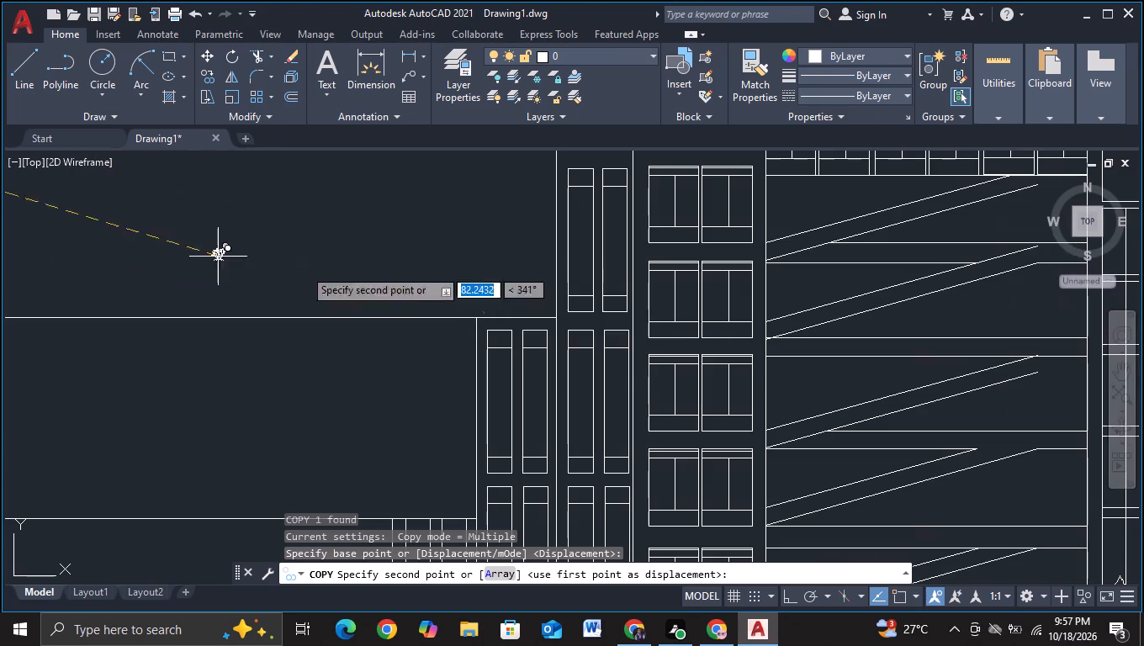
{"action": "middle_click_drag", "start_coordinate": [728, 347], "coordinate": [0, 206]}
{"action": "middle_click_drag", "start_coordinate": [606, 290], "coordinate": [595, 256]}
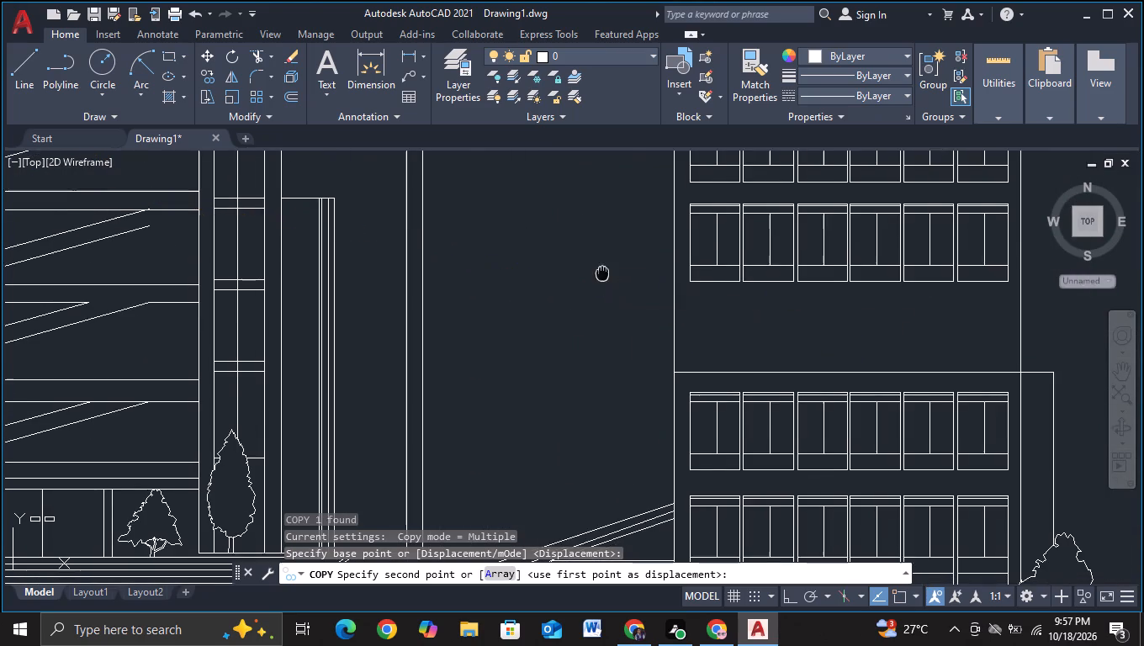
{"action": "middle_click_drag", "start_coordinate": [595, 256], "coordinate": [560, 193]}
{"action": "middle_click_drag", "start_coordinate": [538, 329], "coordinate": [538, 258]}
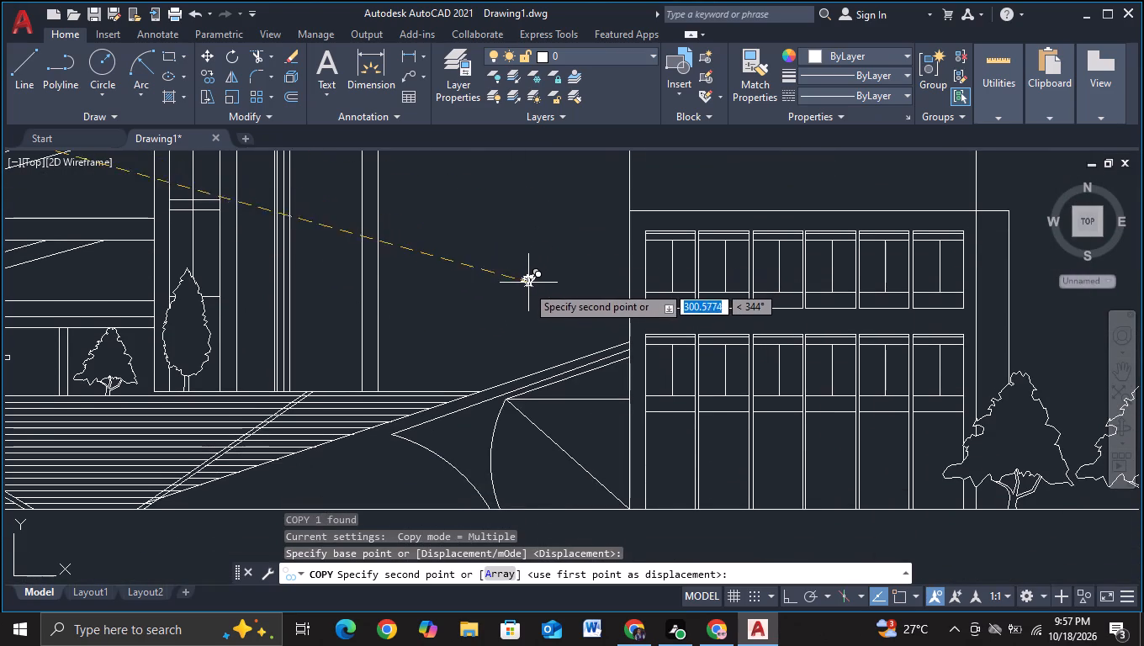
{"action": "middle_click_drag", "start_coordinate": [541, 262], "coordinate": [428, 267]}
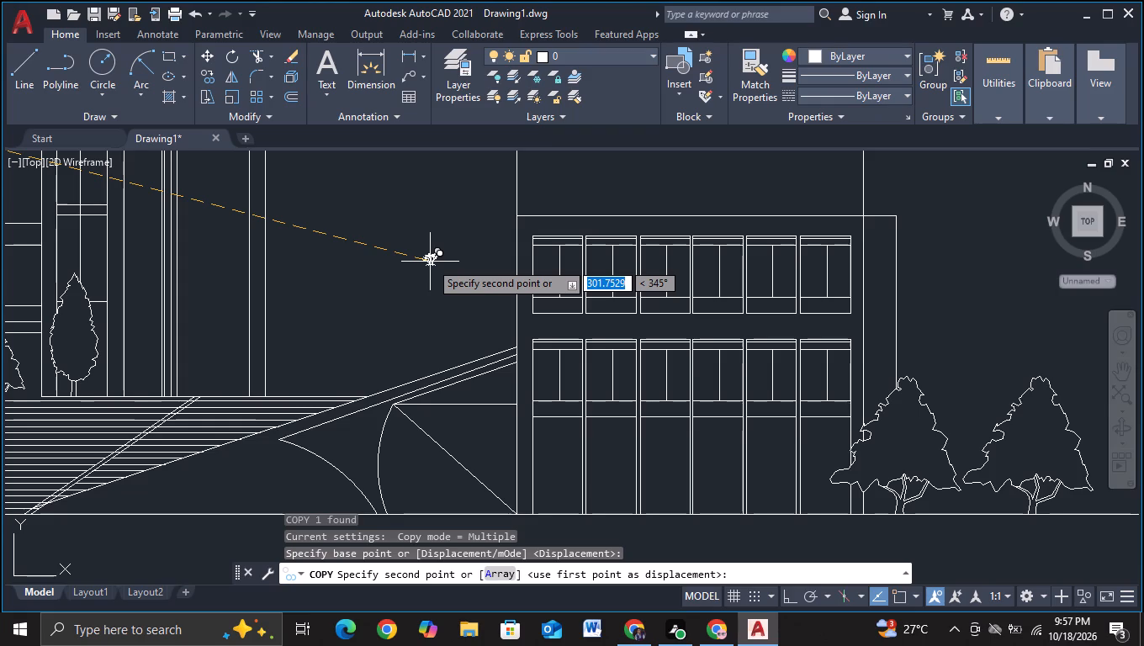
{"action": "middle_click_drag", "start_coordinate": [431, 267], "coordinate": [434, 356]}
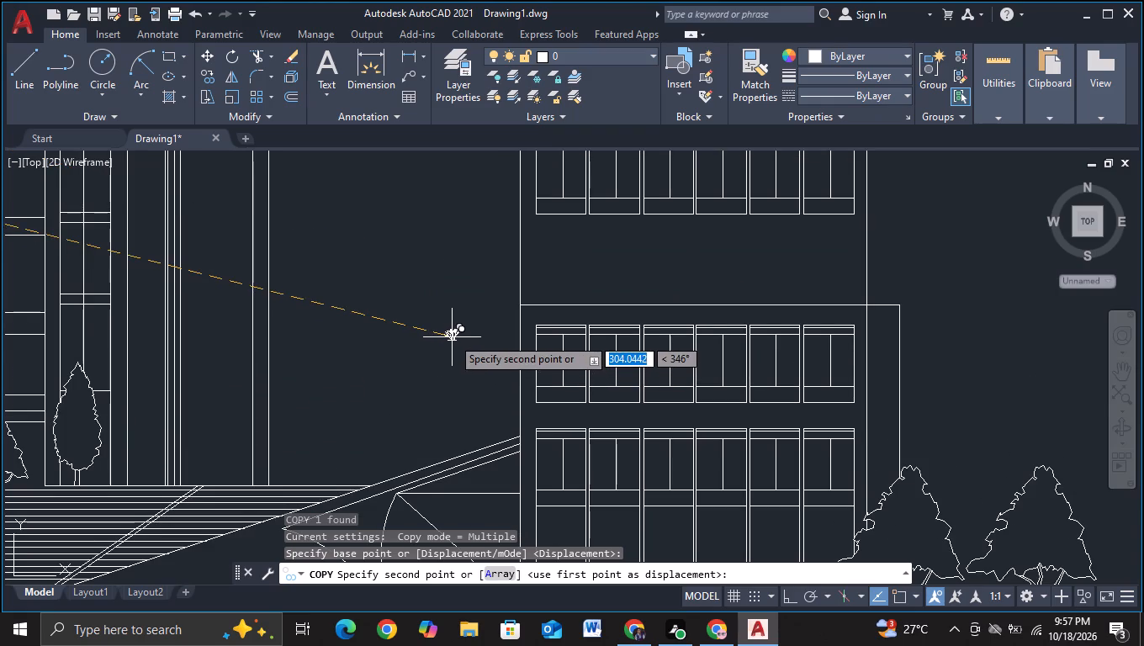
{"action": "scroll", "coordinate": [550, 336], "scroll_direction": "up", "scroll_amount": 1}
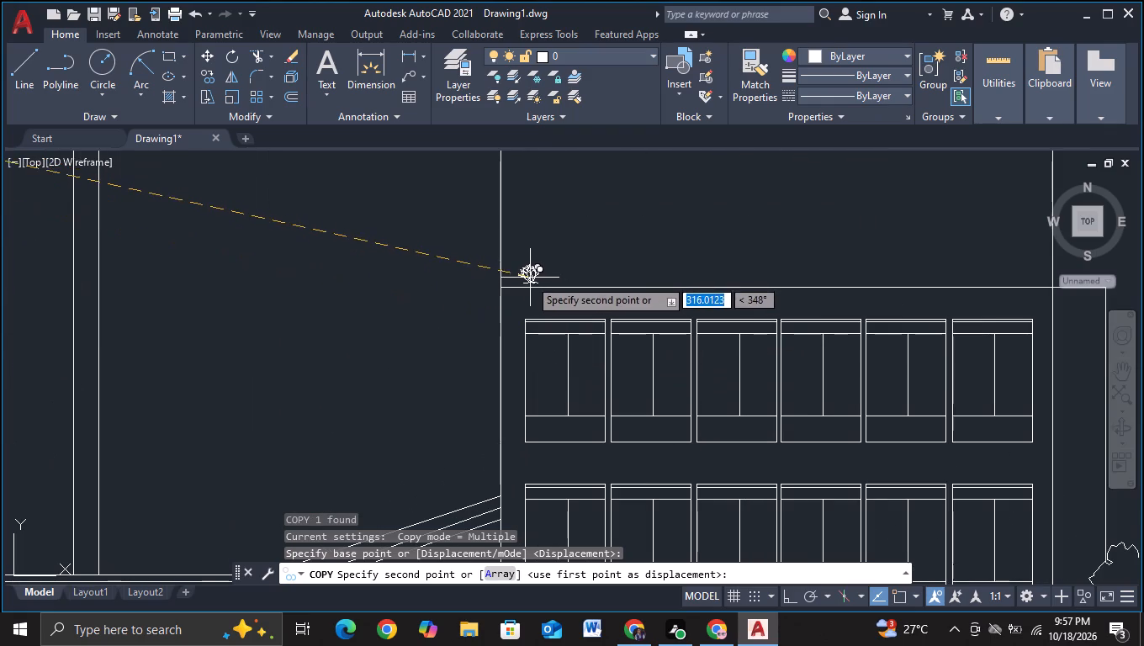
{"action": "scroll", "coordinate": [521, 281], "scroll_direction": "up", "scroll_amount": 1}
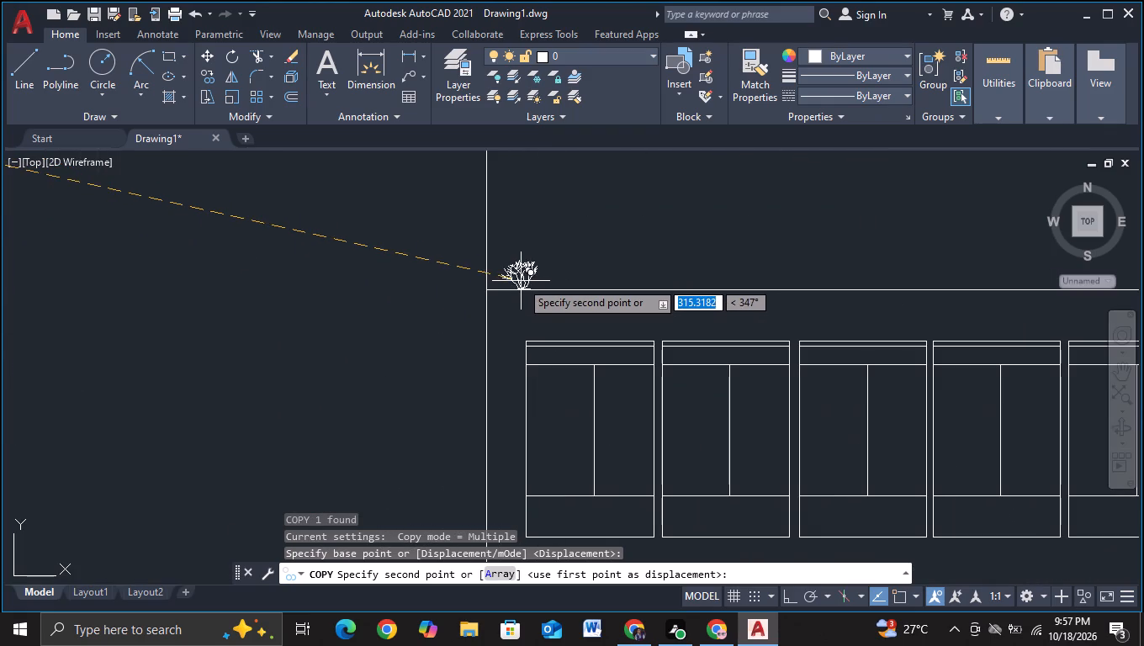
{"action": "left_click", "coordinate": [603, 244]}
{"action": "key", "text": "Escape"}
Scale the copied shrub above the right wing's ledge by a factor of about 3.9 from its base.
{"action": "left_click", "coordinate": [600, 246]}
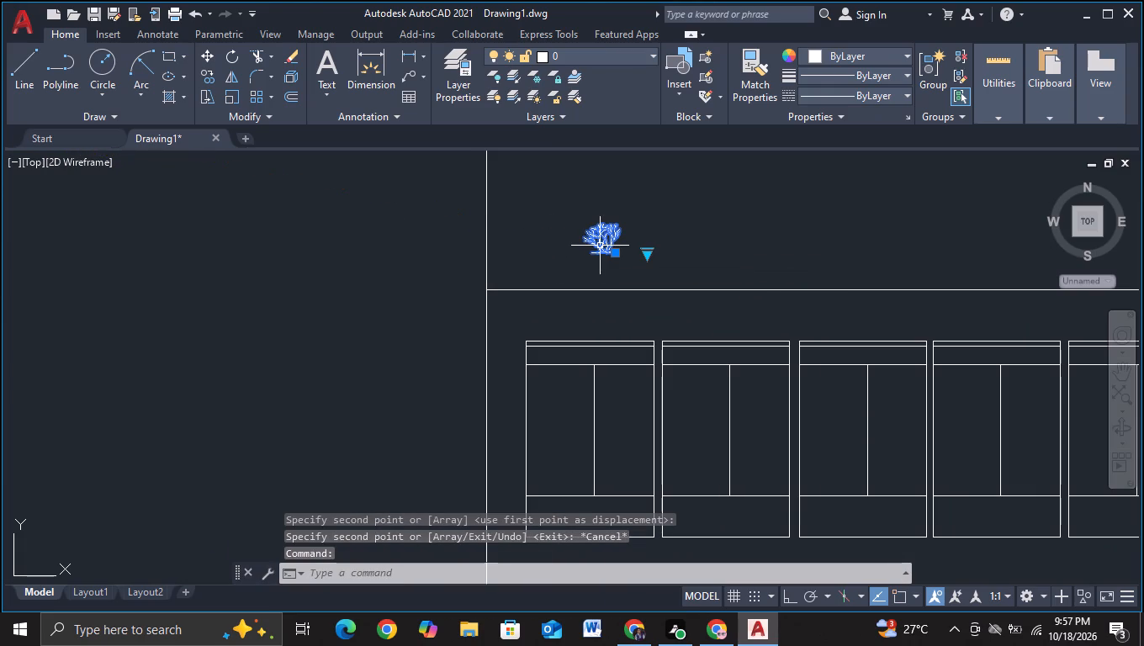
{"action": "key", "text": "s"}
{"action": "left_click", "coordinate": [657, 303]}
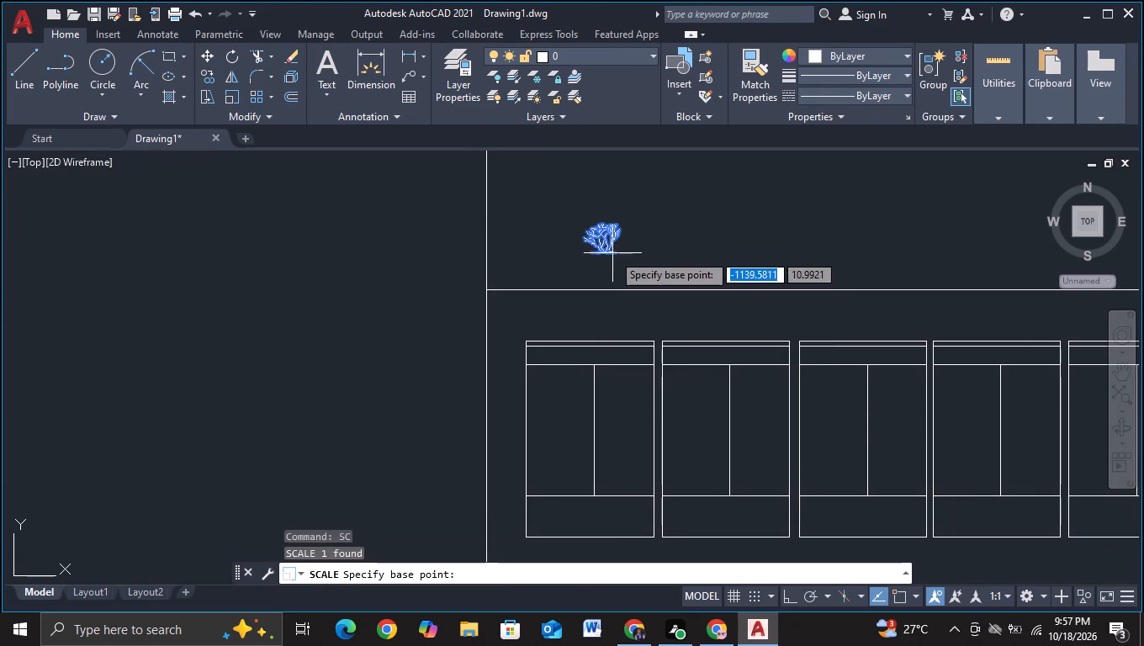
{"action": "left_click", "coordinate": [612, 253]}
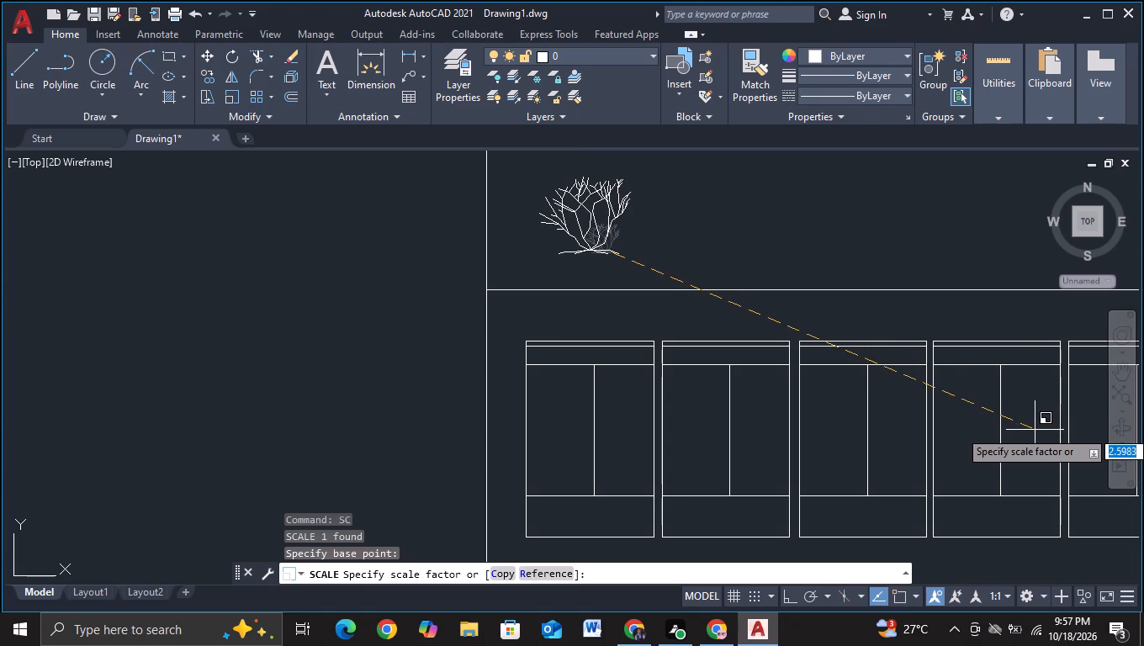
{"action": "scroll", "coordinate": [1041, 458], "scroll_direction": "down", "scroll_amount": 2}
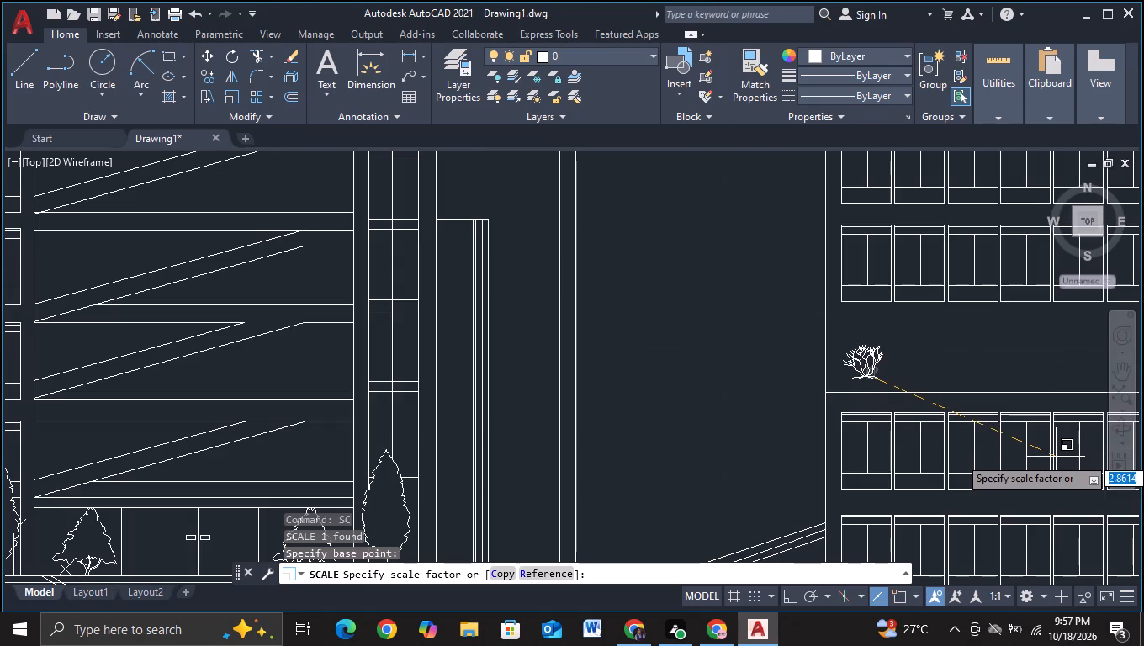
{"action": "middle_click_drag", "start_coordinate": [1056, 457], "coordinate": [315, 243]}
{"action": "middle_click_drag", "start_coordinate": [508, 278], "coordinate": [666, 314]}
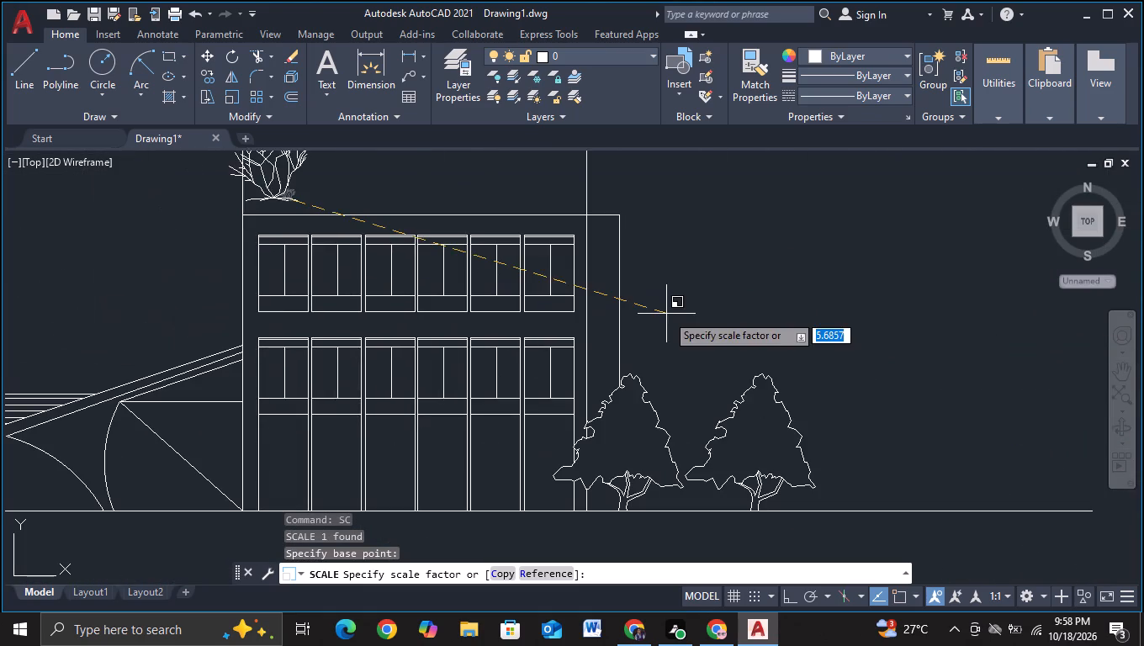
{"action": "left_click", "coordinate": [554, 267]}
Move the enlarged shrub about 2.6 units down and left so its base rests on the ledge line beside the left wall.
{"action": "middle_click_drag", "start_coordinate": [322, 173], "coordinate": [456, 242]}
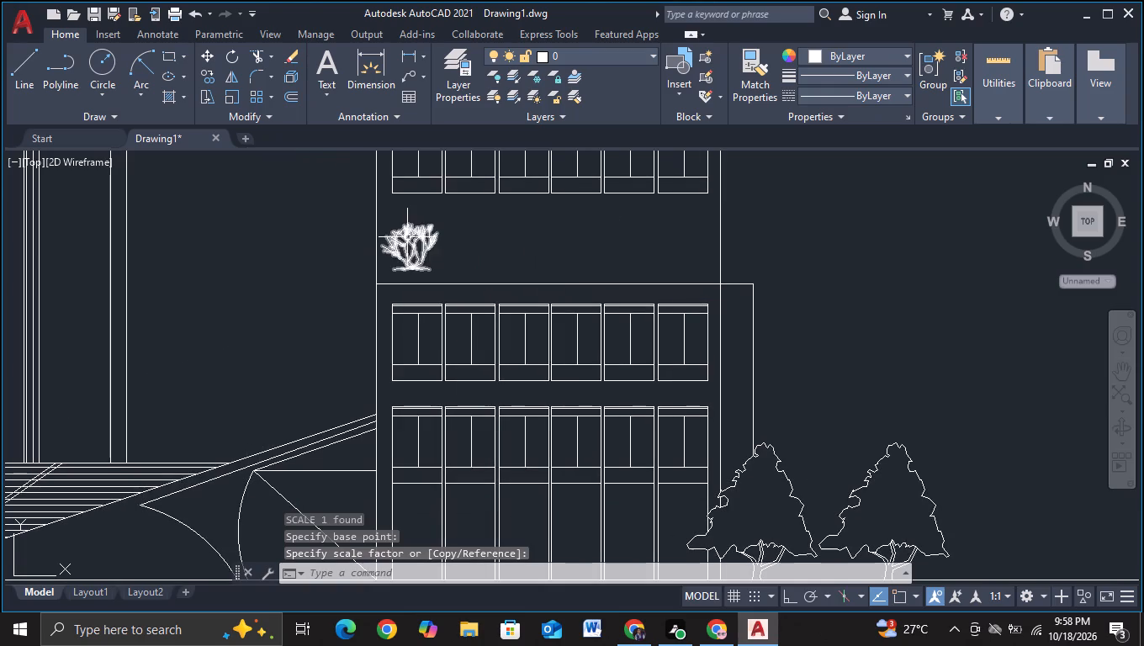
{"action": "left_click", "coordinate": [407, 237]}
{"action": "key", "text": "m"}
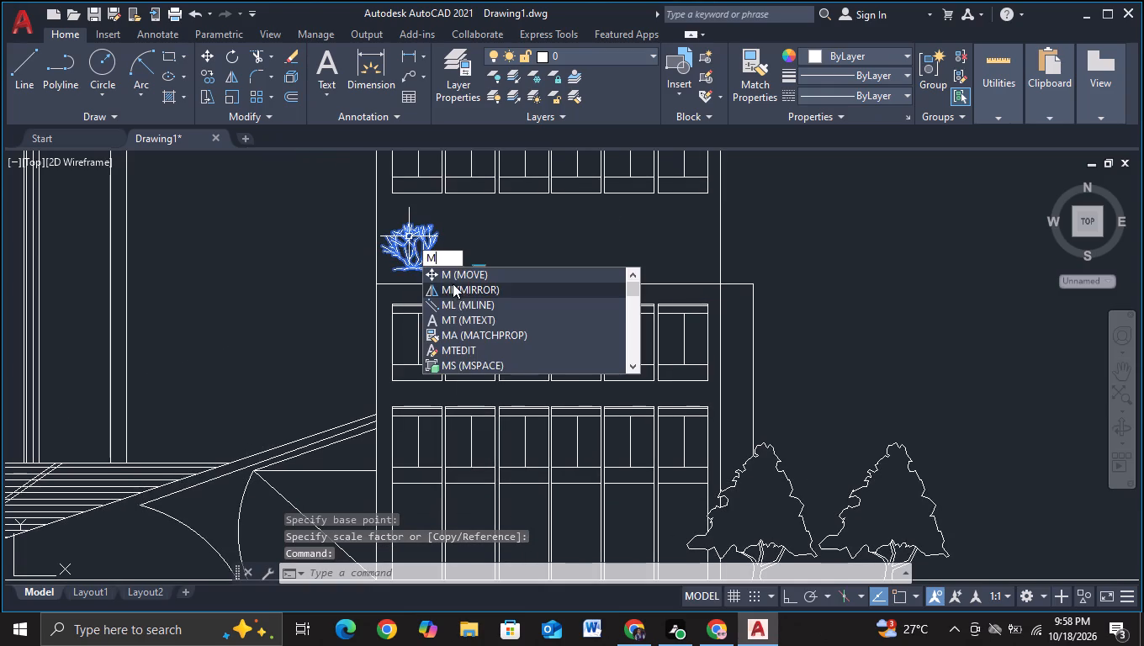
{"action": "left_click", "coordinate": [457, 275]}
{"action": "left_click", "coordinate": [411, 253]}
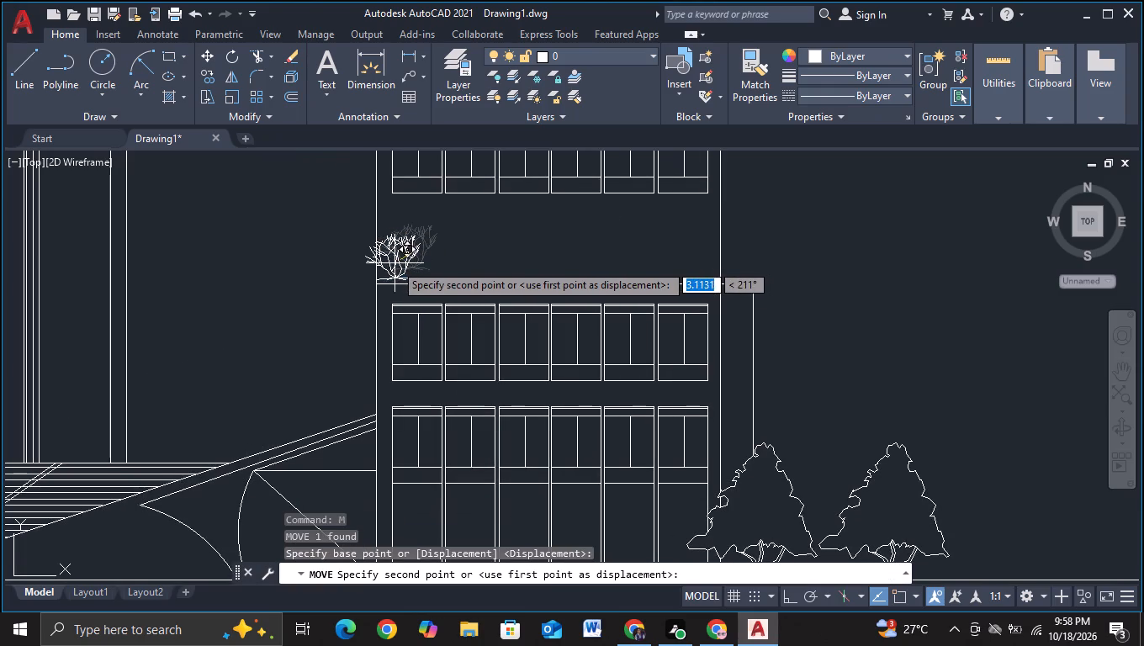
{"action": "scroll", "coordinate": [391, 266], "scroll_direction": "up", "scroll_amount": 1}
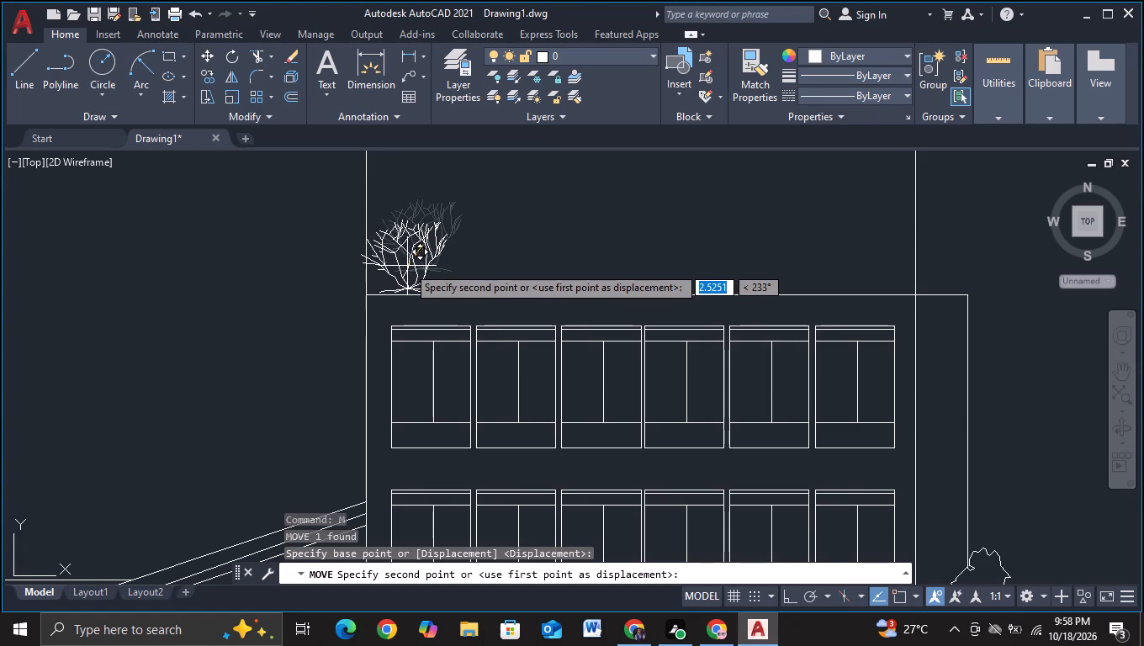
{"action": "scroll", "coordinate": [407, 267], "scroll_direction": "up", "scroll_amount": 2}
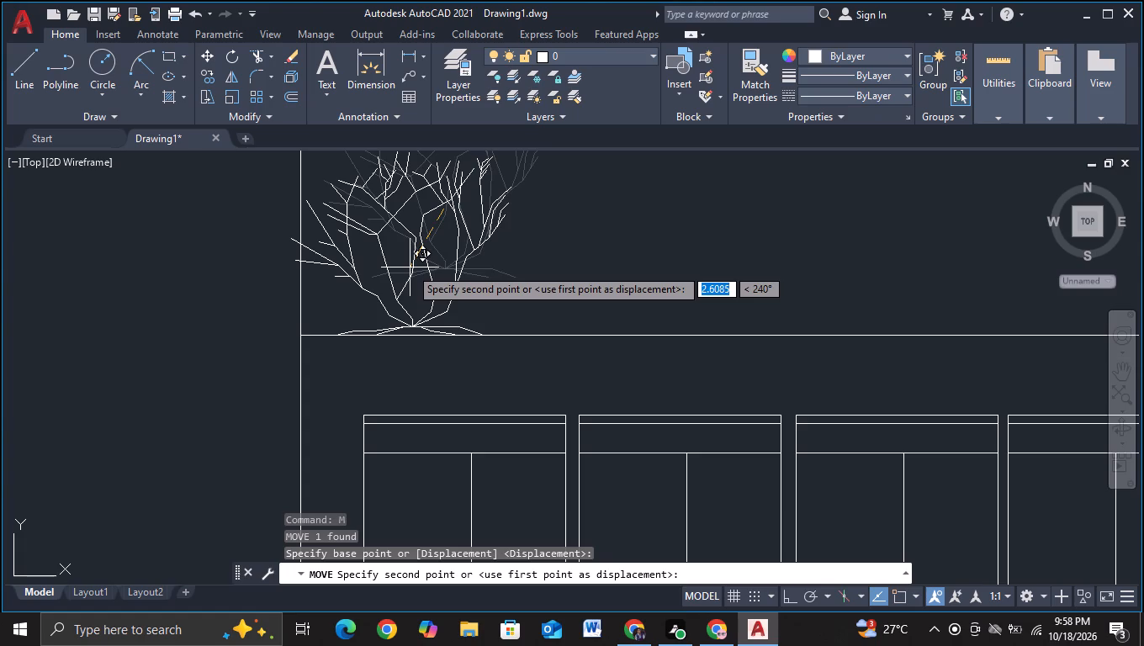
{"action": "left_click", "coordinate": [410, 267]}
{"action": "key", "text": "Escape"}
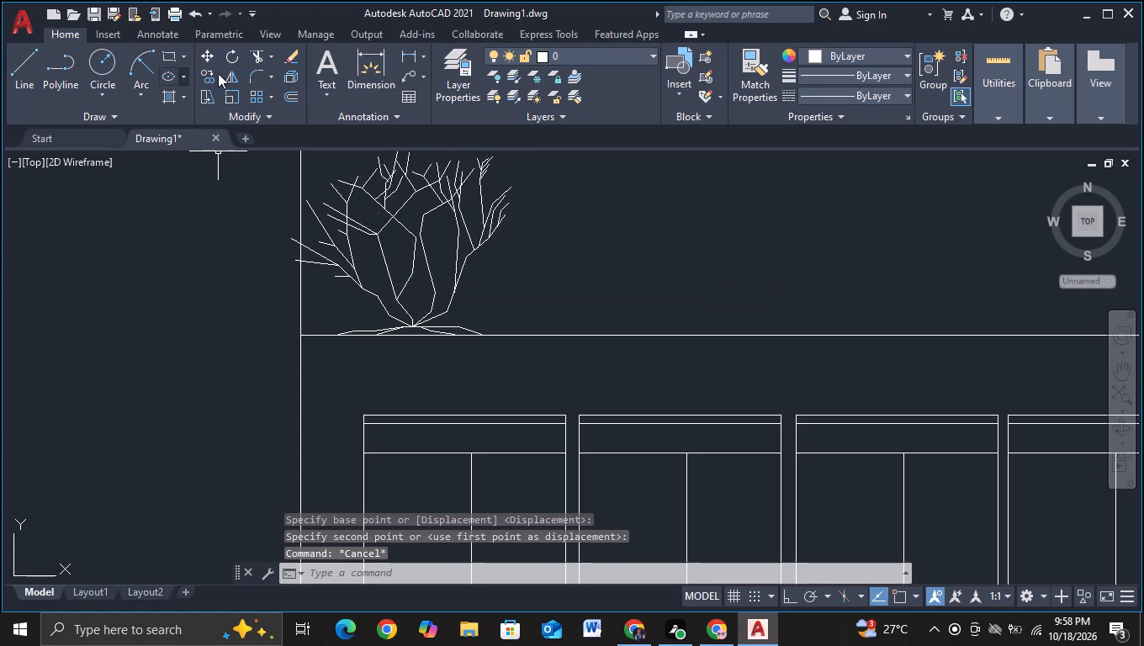
Trim the right wing's left wall line where it passes behind the shrub's outer branches.
{"action": "left_click", "coordinate": [257, 56]}
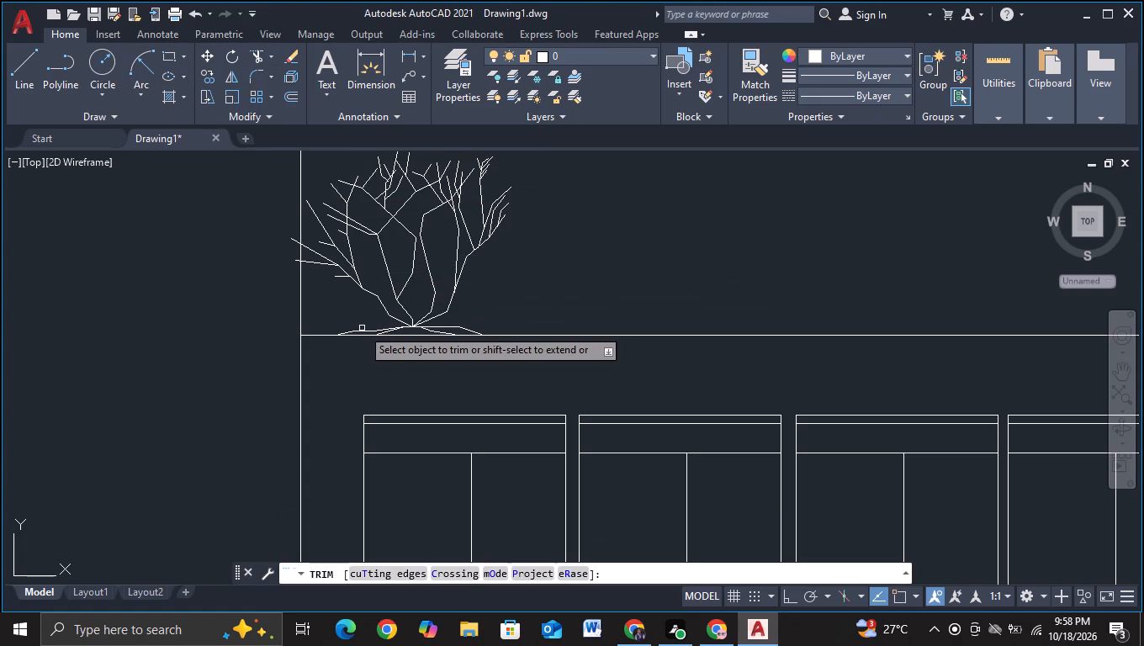
{"action": "left_click", "coordinate": [299, 252]}
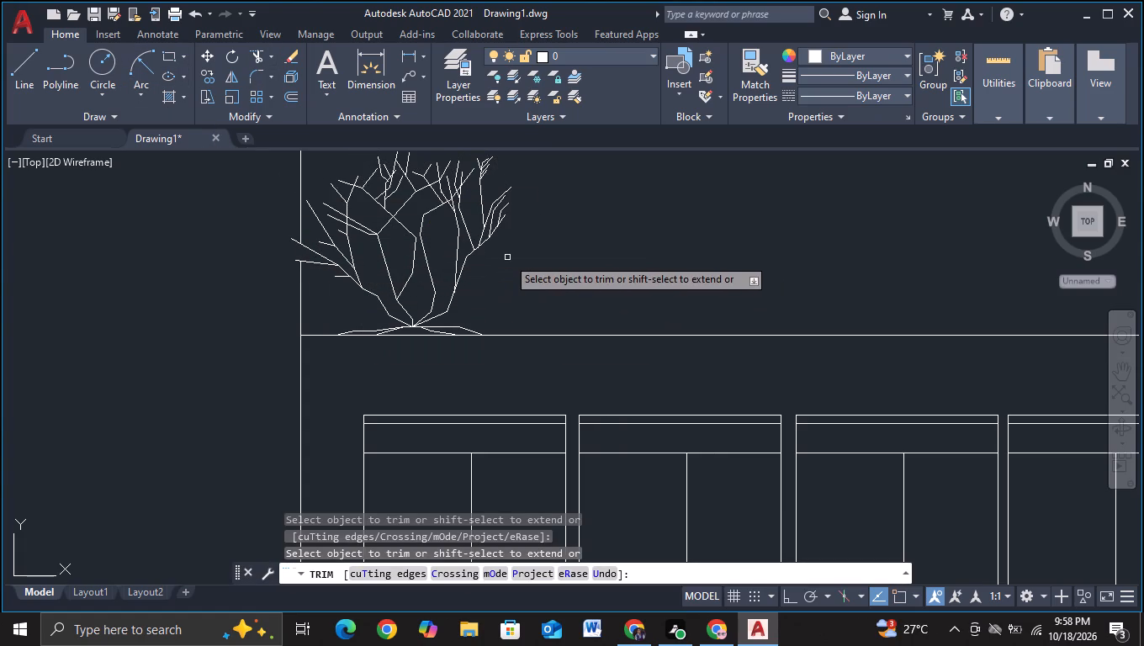
{"action": "middle_click", "coordinate": [508, 257]}
{"action": "key", "text": "Escape"}
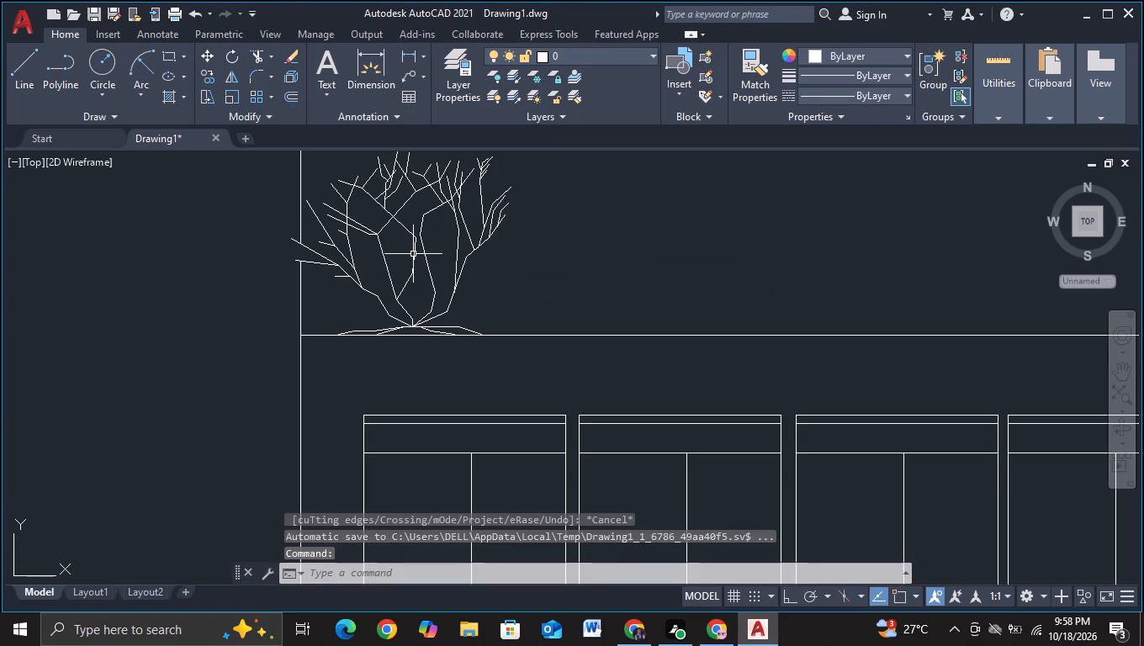
Copy the enlarged shrub horizontally along the right wing's ledge, placing eight copies spaced about 5.7 units apart up to the right wall.
{"action": "left_click", "coordinate": [412, 254]}
{"action": "key", "text": "c"}
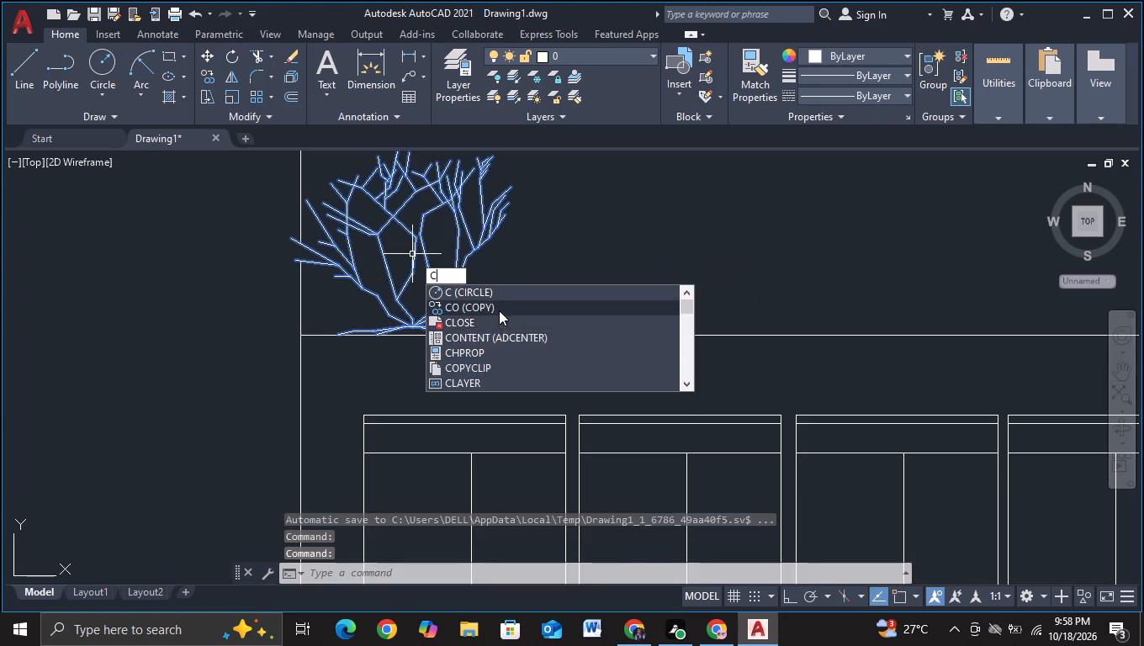
{"action": "left_click", "coordinate": [499, 310]}
{"action": "left_click", "coordinate": [408, 248]}
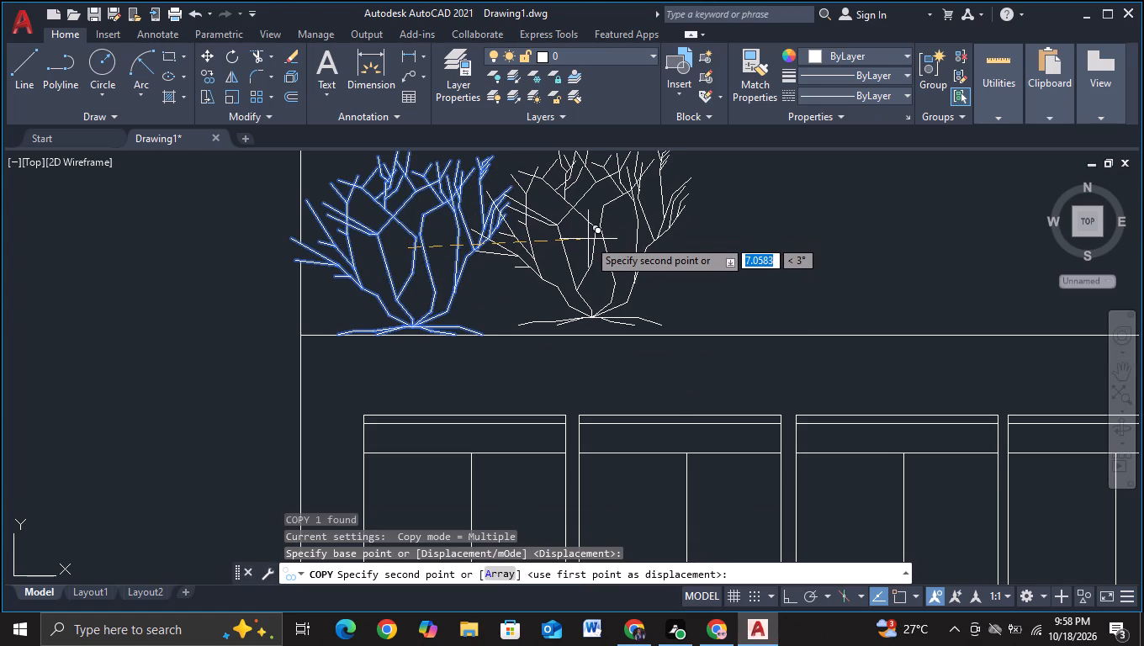
{"action": "key", "text": "F8"}
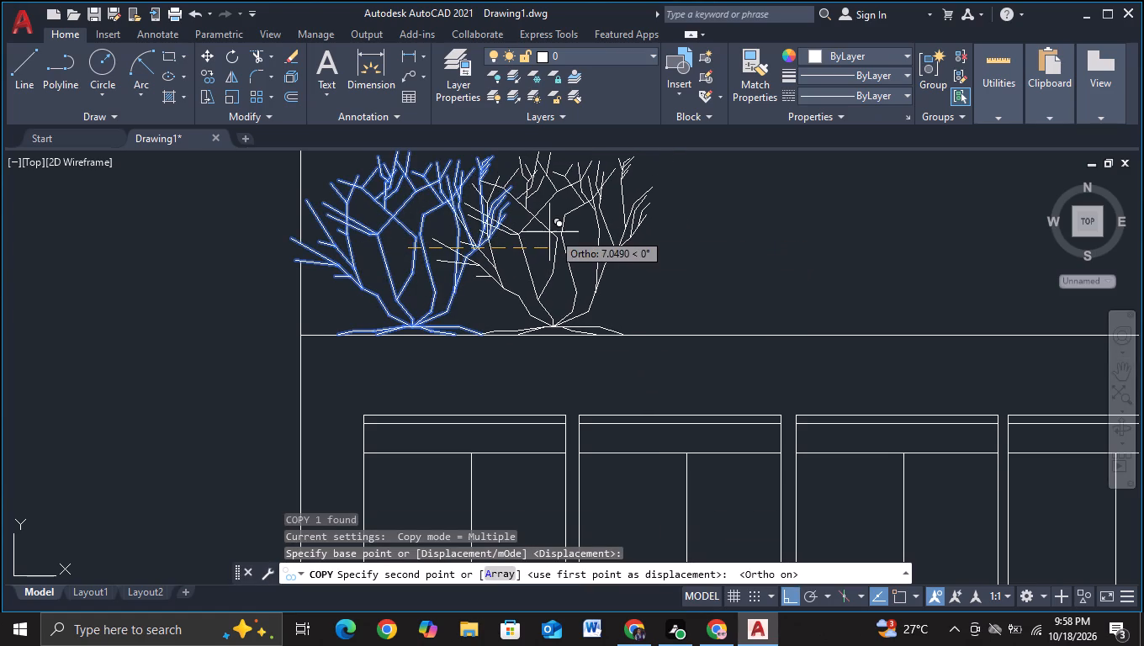
{"action": "left_click", "coordinate": [563, 235]}
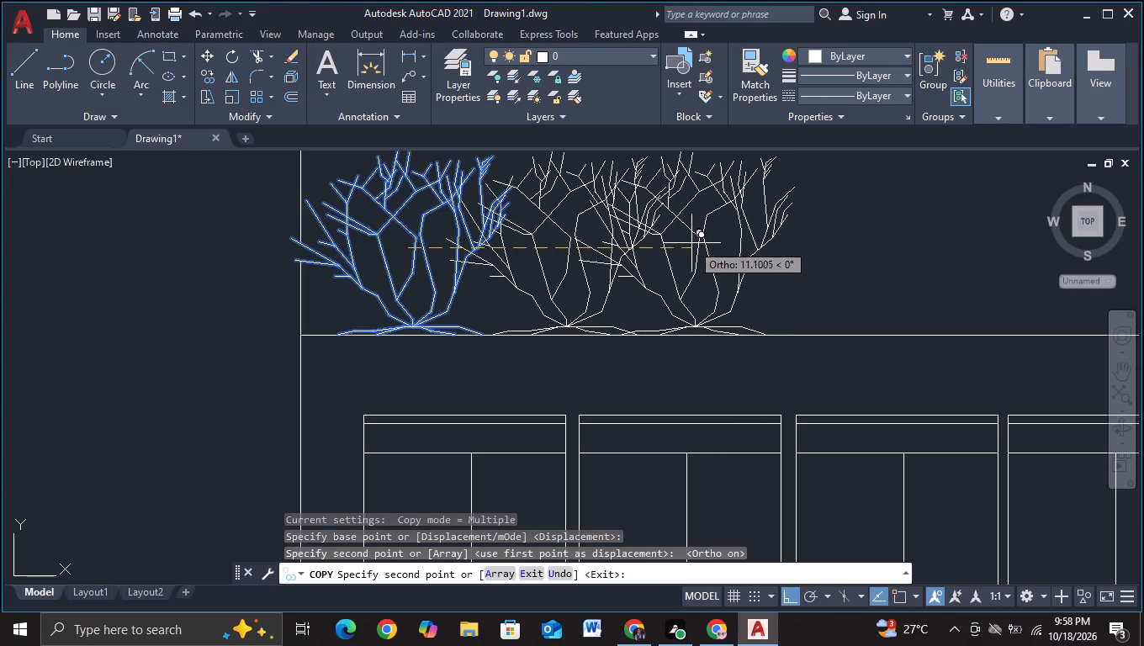
{"action": "left_click", "coordinate": [709, 239]}
{"action": "middle_click_drag", "start_coordinate": [709, 239], "coordinate": [304, 232]}
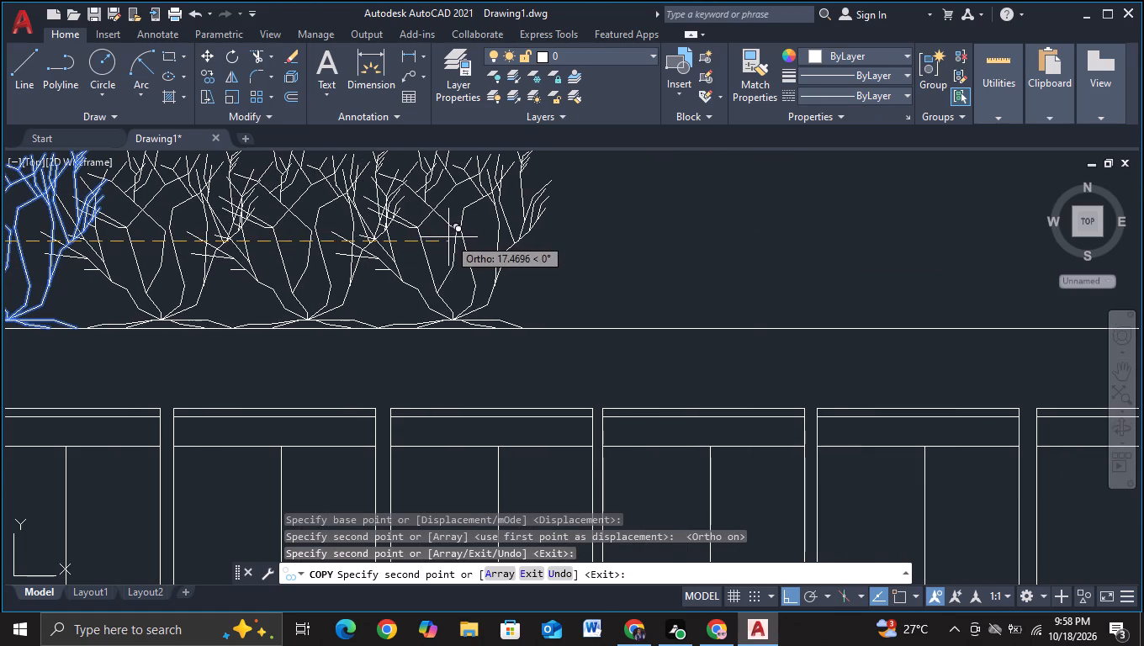
{"action": "left_click", "coordinate": [448, 237]}
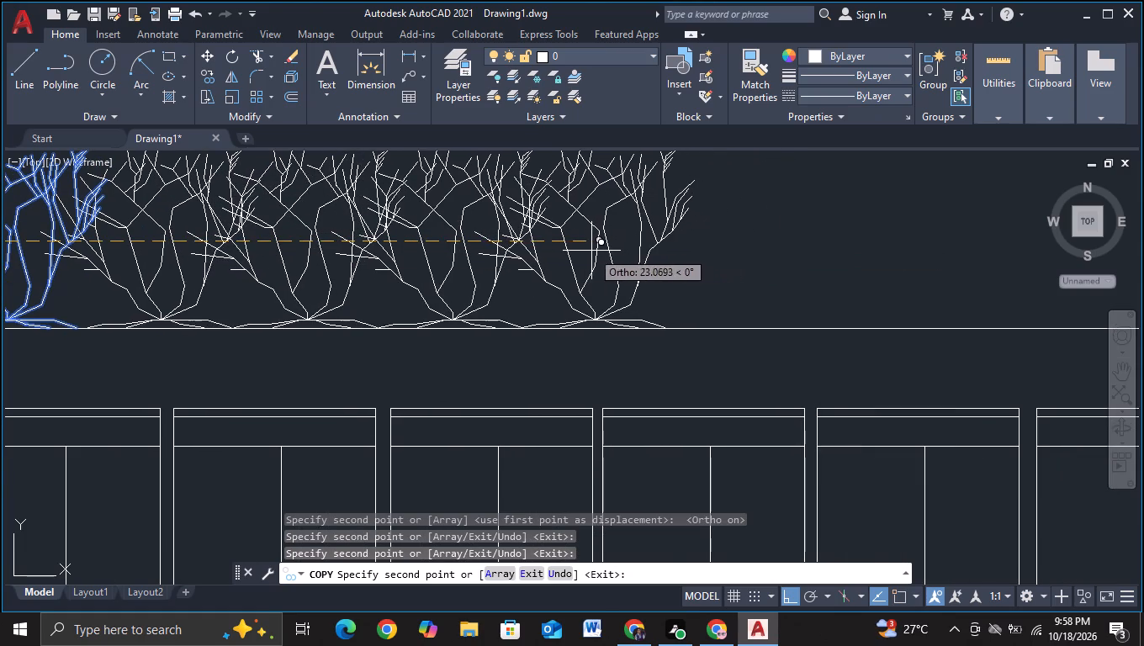
{"action": "left_click", "coordinate": [591, 251]}
{"action": "middle_click_drag", "start_coordinate": [749, 254], "coordinate": [352, 244]}
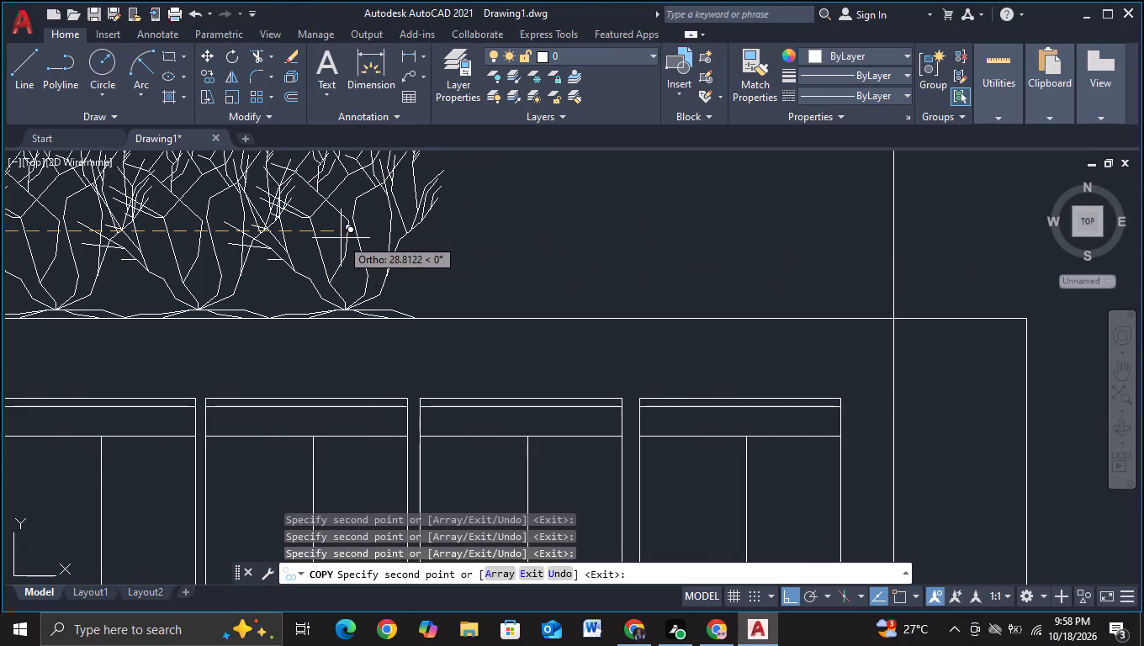
{"action": "left_click", "coordinate": [341, 238]}
{"action": "left_click", "coordinate": [482, 247]}
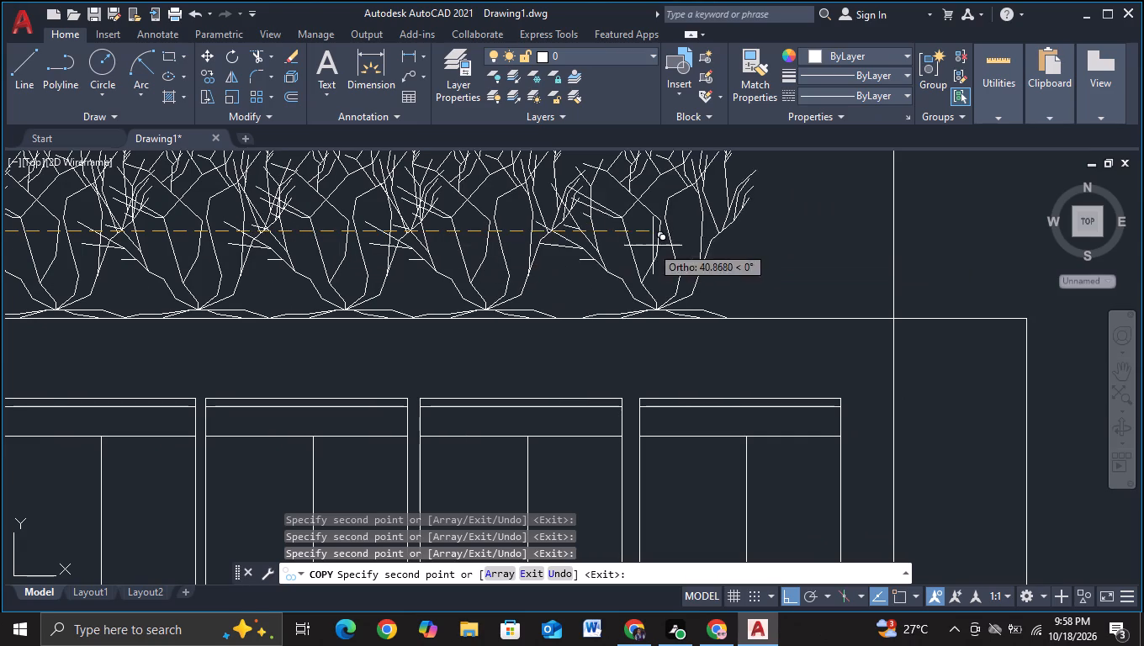
{"action": "left_click", "coordinate": [623, 247]}
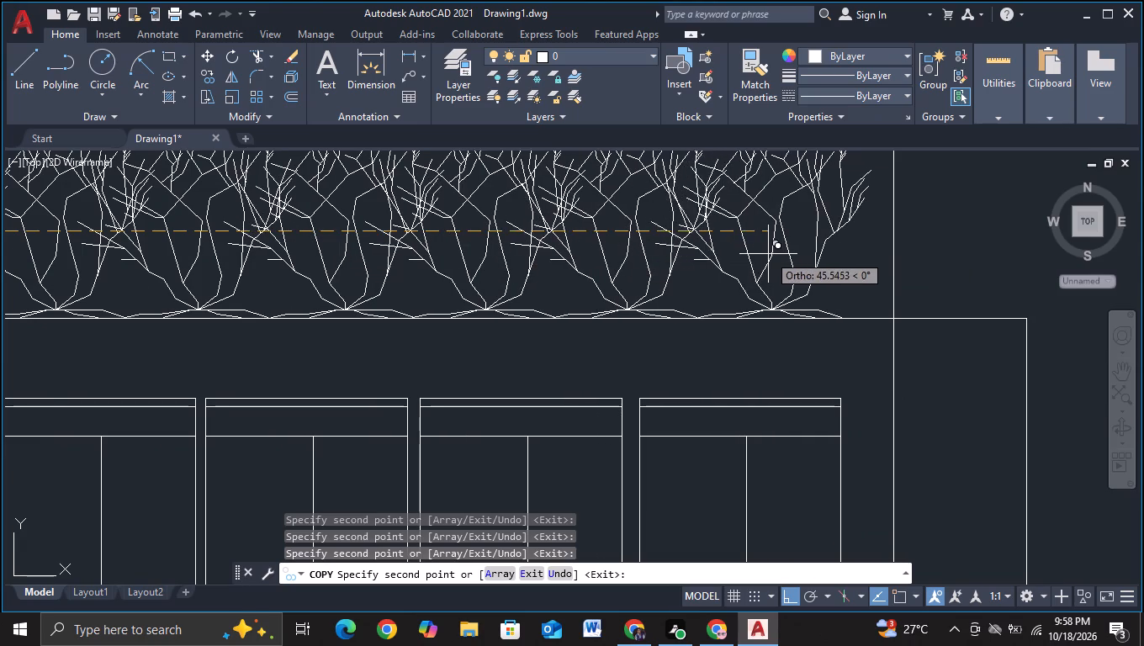
{"action": "left_click", "coordinate": [775, 254]}
{"action": "scroll", "coordinate": [818, 253], "scroll_direction": "down", "scroll_amount": 2}
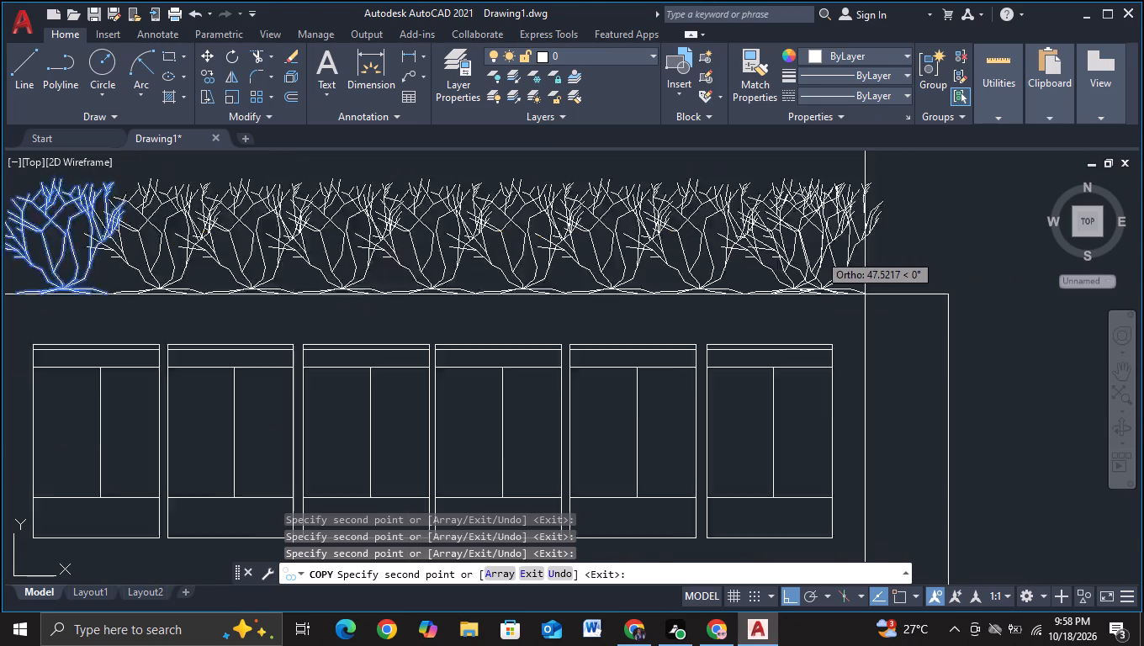
{"action": "key", "text": "Escape"}
Copy the small evergreen left of the entrance doors to two spots behind the shrub row on the right wing's ledge.
{"action": "scroll", "coordinate": [851, 244], "scroll_direction": "down", "scroll_amount": 2}
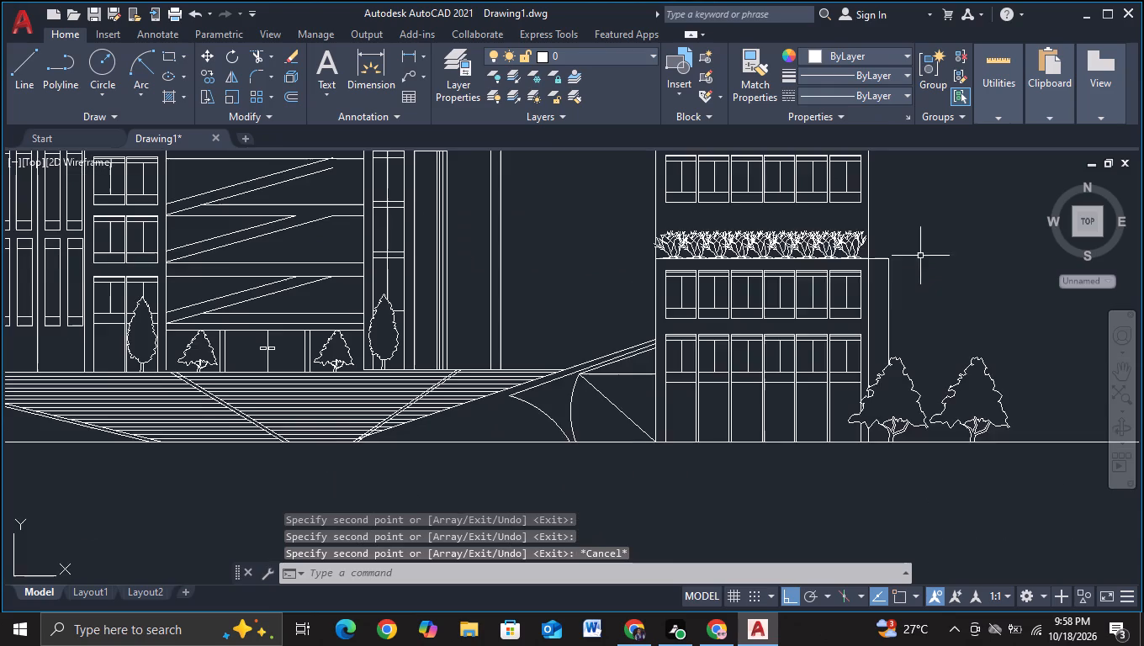
{"action": "middle_click_drag", "start_coordinate": [921, 256], "coordinate": [965, 389]}
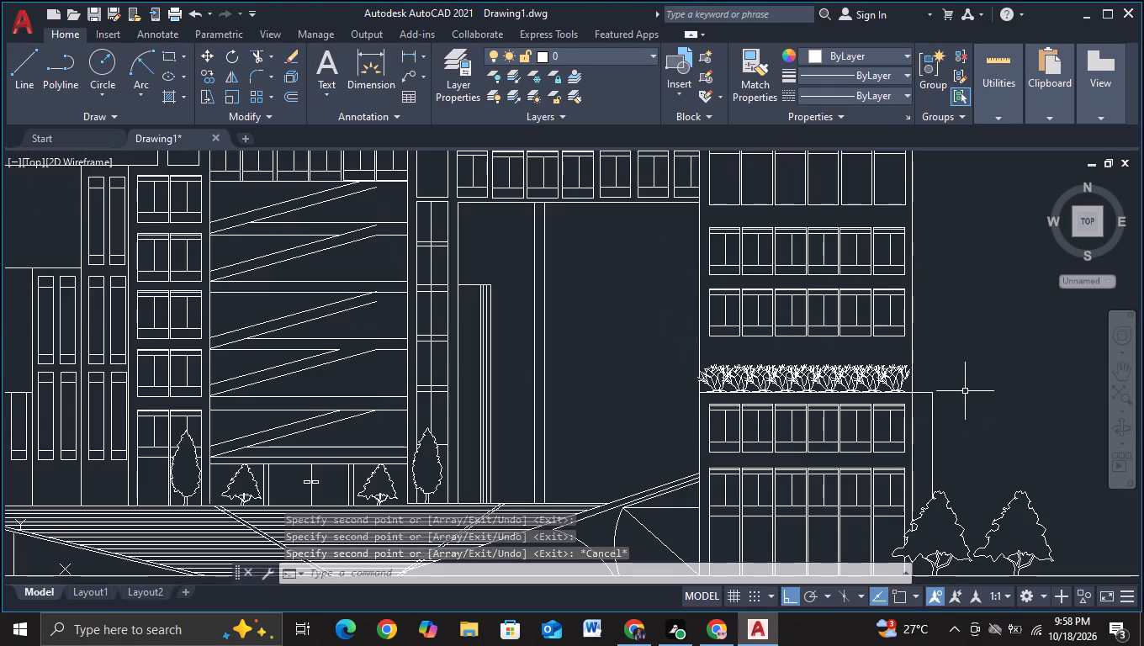
{"action": "scroll", "coordinate": [474, 272], "scroll_direction": "down", "scroll_amount": 1}
{"action": "middle_click_drag", "start_coordinate": [500, 297], "coordinate": [526, 250]}
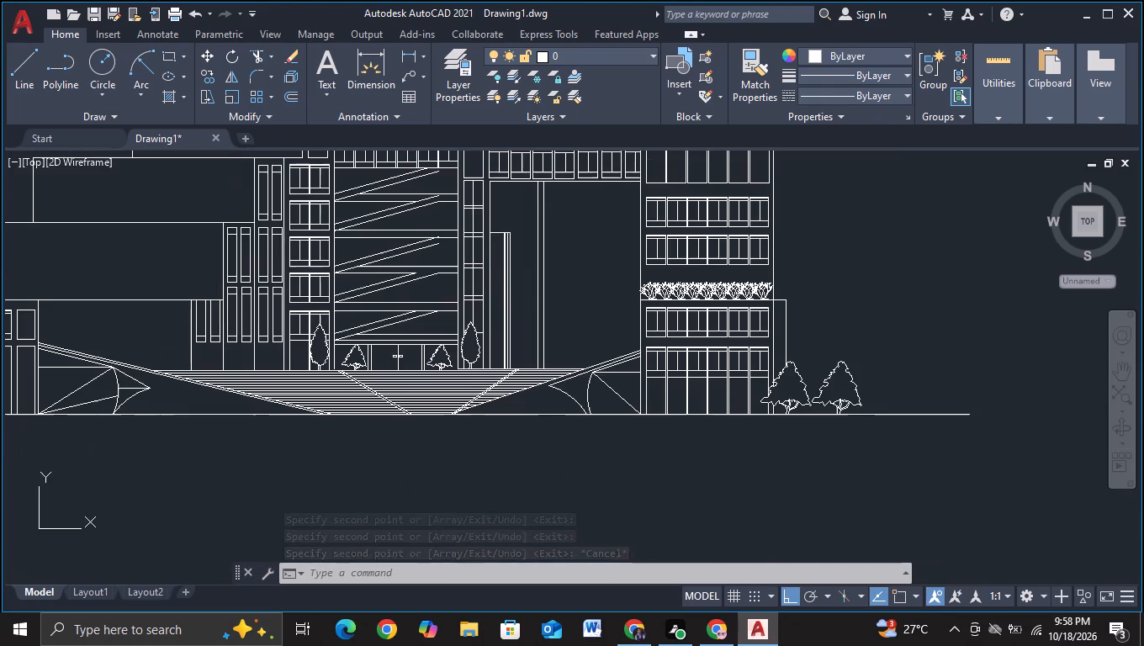
{"action": "middle_click_drag", "start_coordinate": [69, 226], "coordinate": [351, 240]}
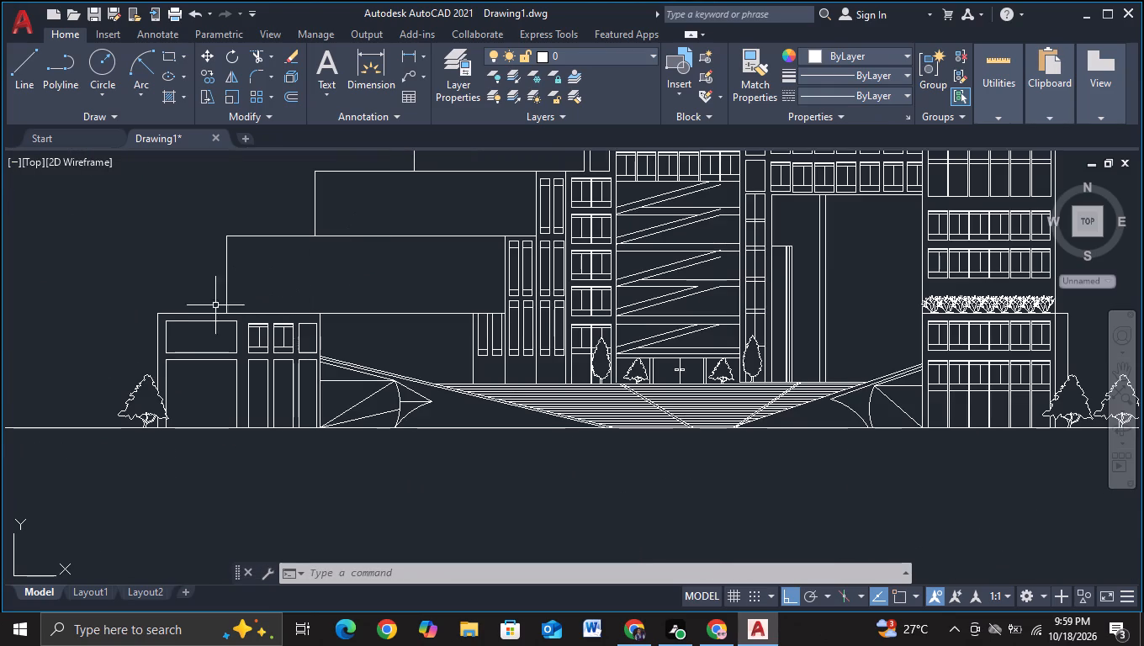
{"action": "left_click", "coordinate": [645, 369]}
{"action": "key", "text": "c"}
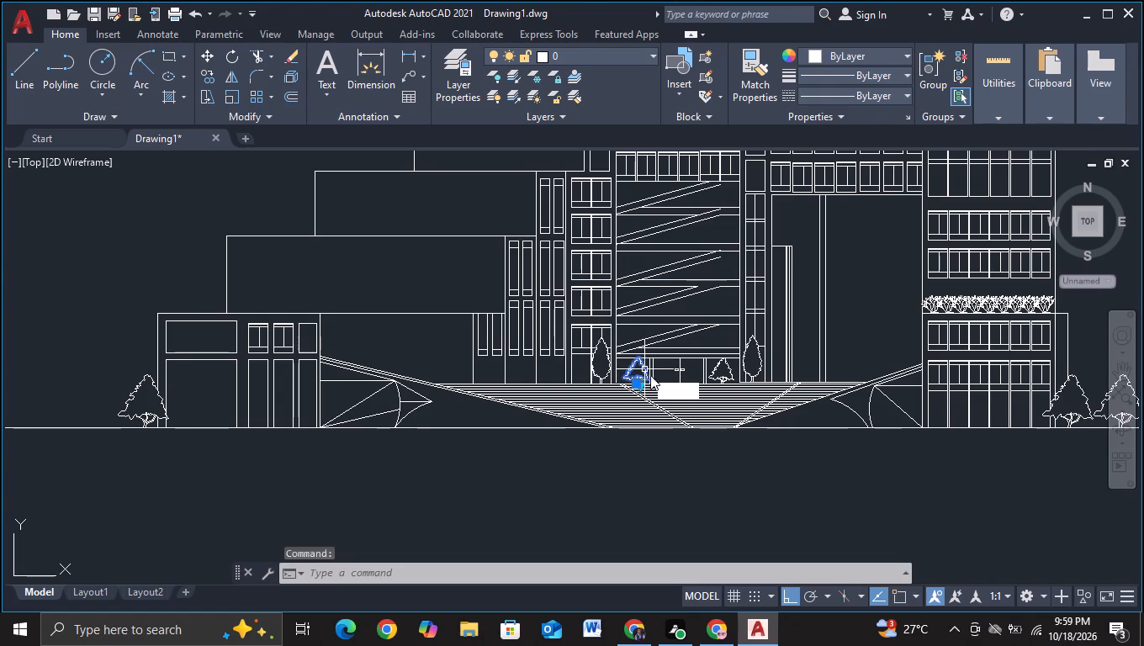
{"action": "left_click", "coordinate": [686, 418]}
{"action": "left_click", "coordinate": [638, 372]}
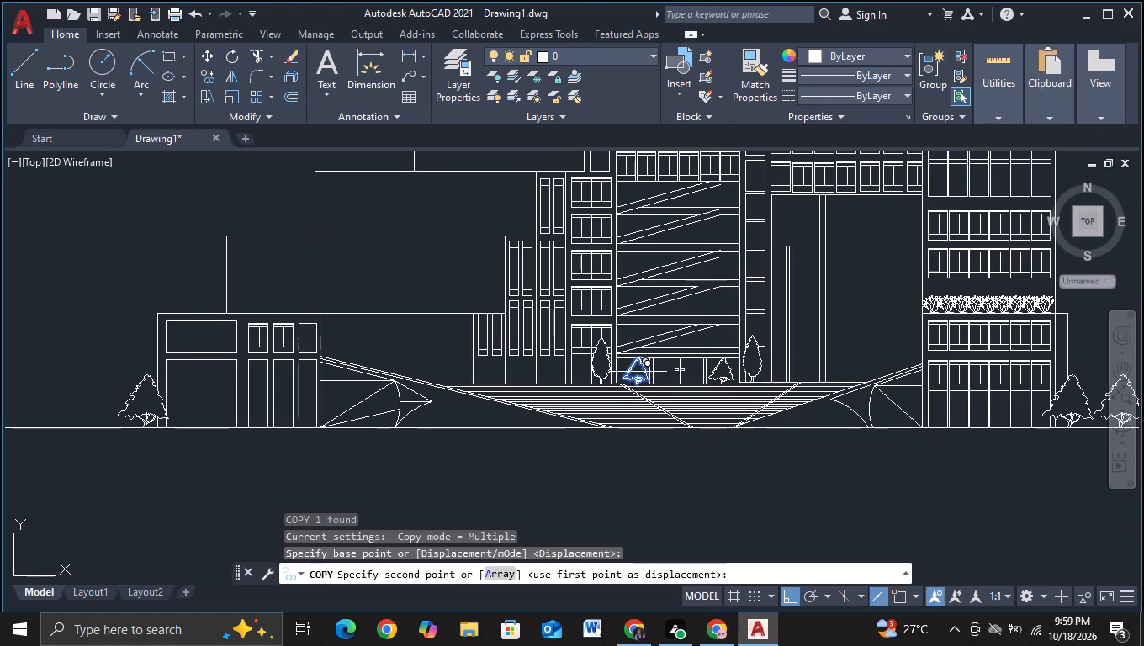
{"action": "middle_click_drag", "start_coordinate": [864, 296], "coordinate": [534, 353]}
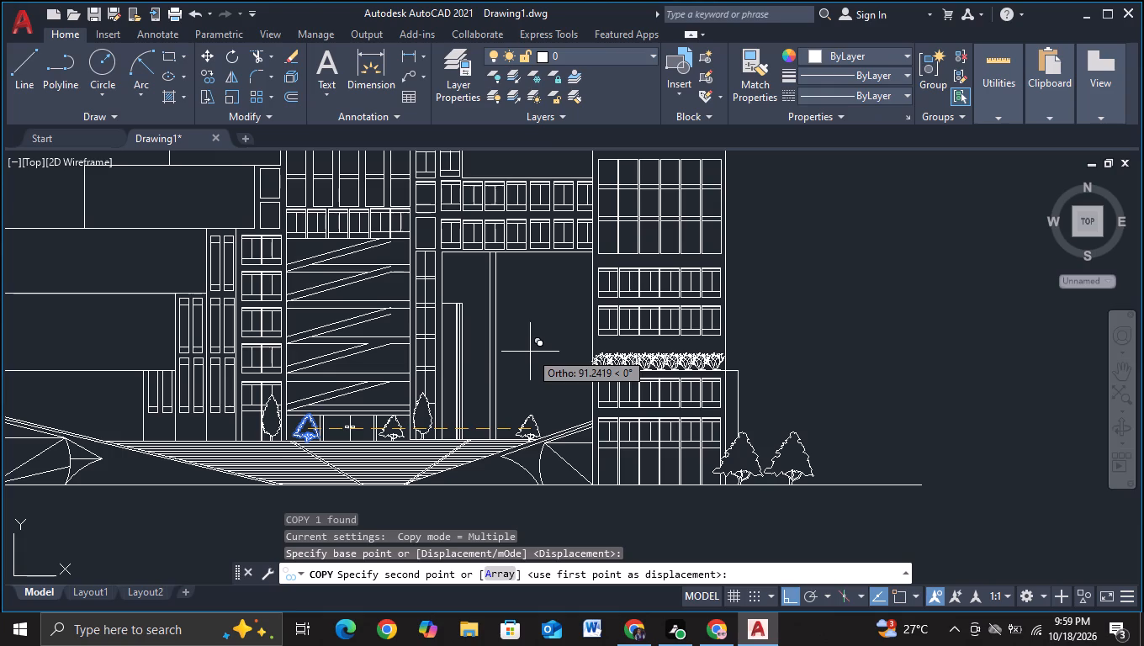
{"action": "key", "text": "F8"}
{"action": "scroll", "coordinate": [700, 365], "scroll_direction": "up", "scroll_amount": 2}
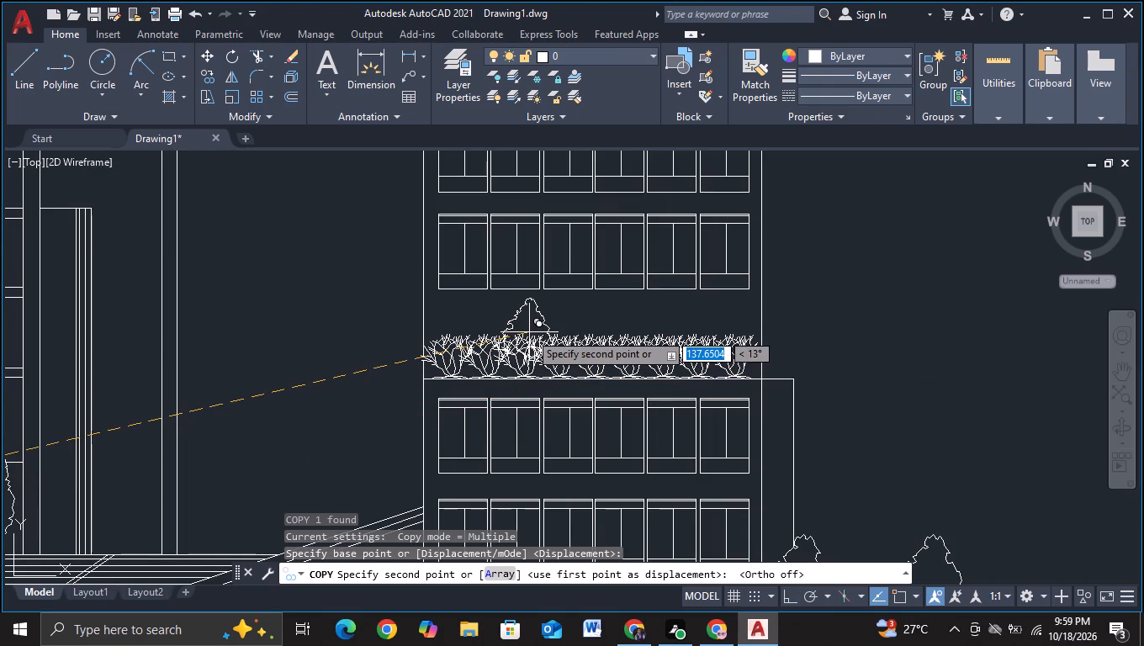
{"action": "left_click", "coordinate": [529, 332]}
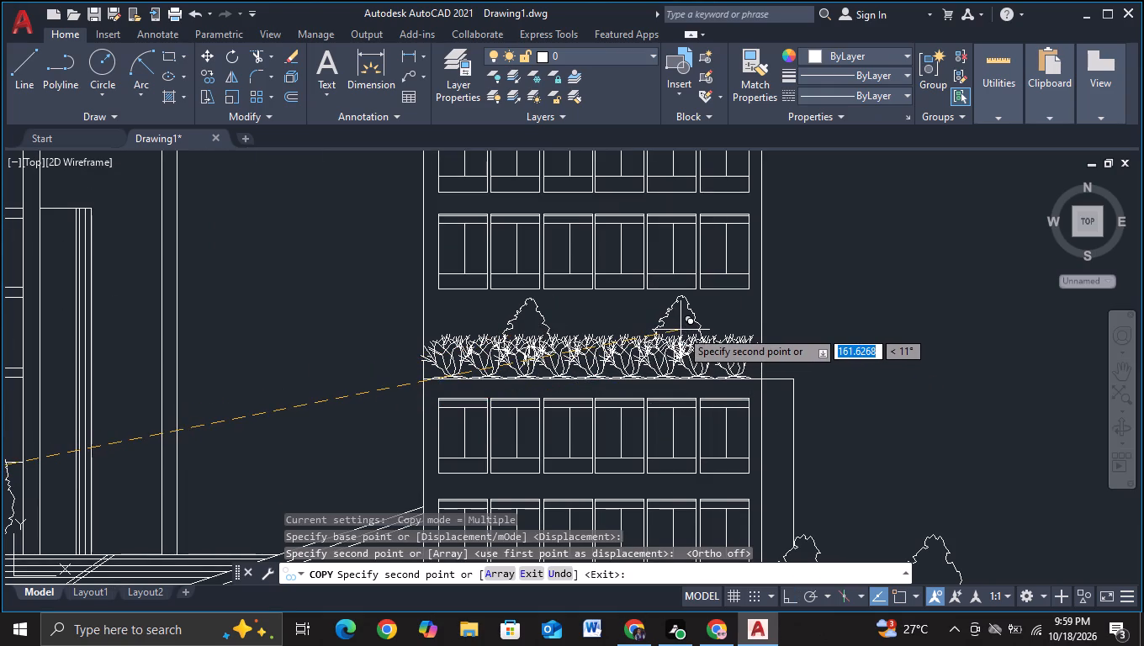
{"action": "left_click", "coordinate": [681, 330]}
{"action": "key", "text": "Escape"}
Move the left evergreen above the ledge shrubs about 4 units up and to the left.
{"action": "scroll", "coordinate": [637, 347], "scroll_direction": "up", "scroll_amount": 4}
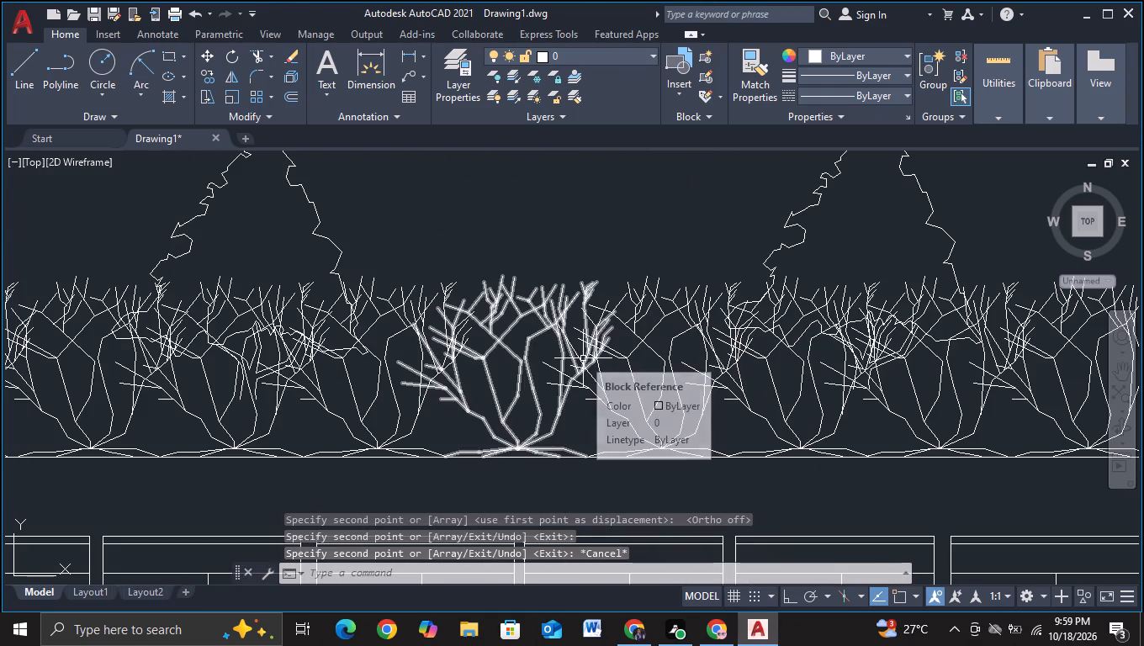
{"action": "scroll", "coordinate": [583, 358], "scroll_direction": "down", "scroll_amount": 2}
{"action": "scroll", "coordinate": [952, 373], "scroll_direction": "down", "scroll_amount": 3}
{"action": "middle_click_drag", "start_coordinate": [966, 389], "coordinate": [965, 391]}
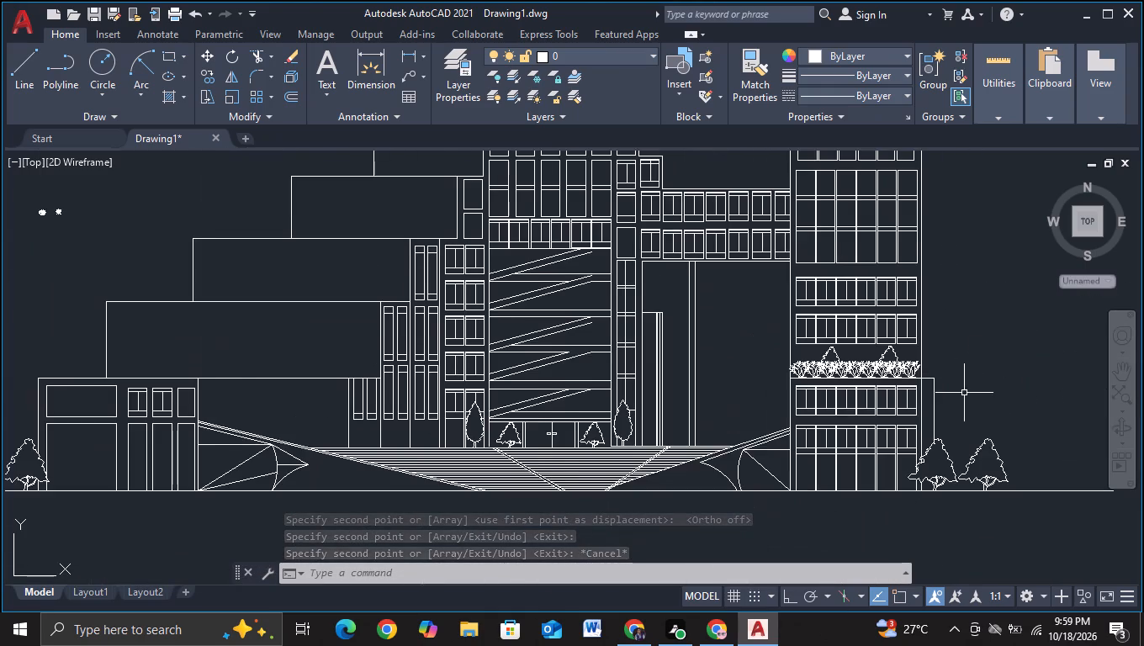
{"action": "middle_click_drag", "start_coordinate": [965, 391], "coordinate": [977, 347]}
{"action": "middle_click_drag", "start_coordinate": [741, 482], "coordinate": [780, 467]}
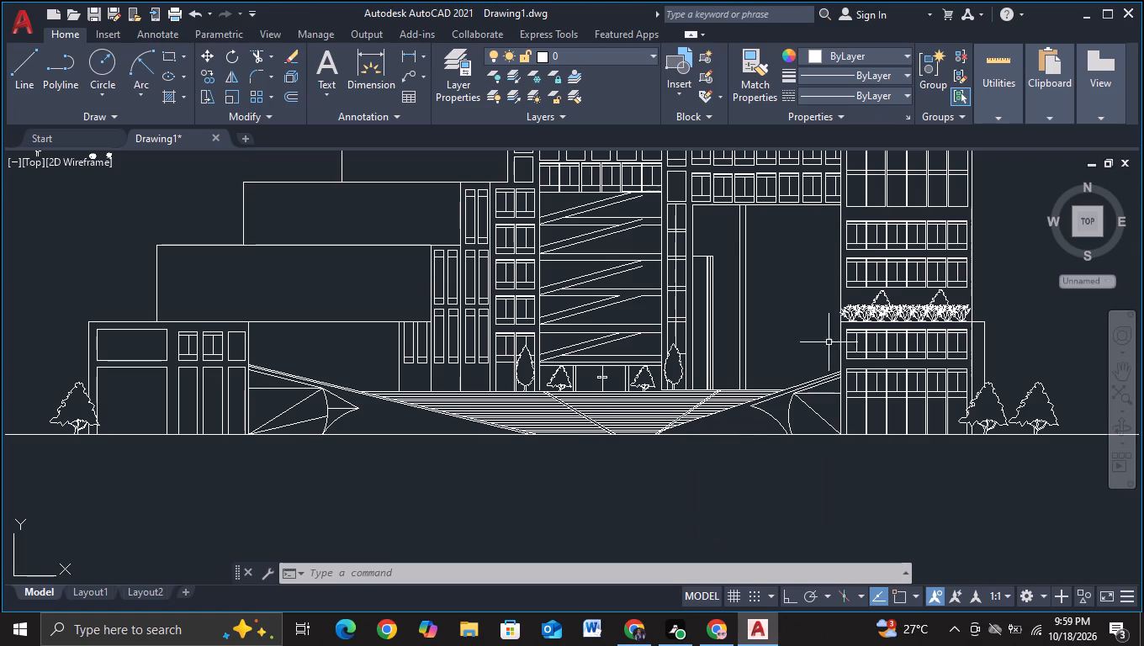
{"action": "left_click", "coordinate": [888, 307]}
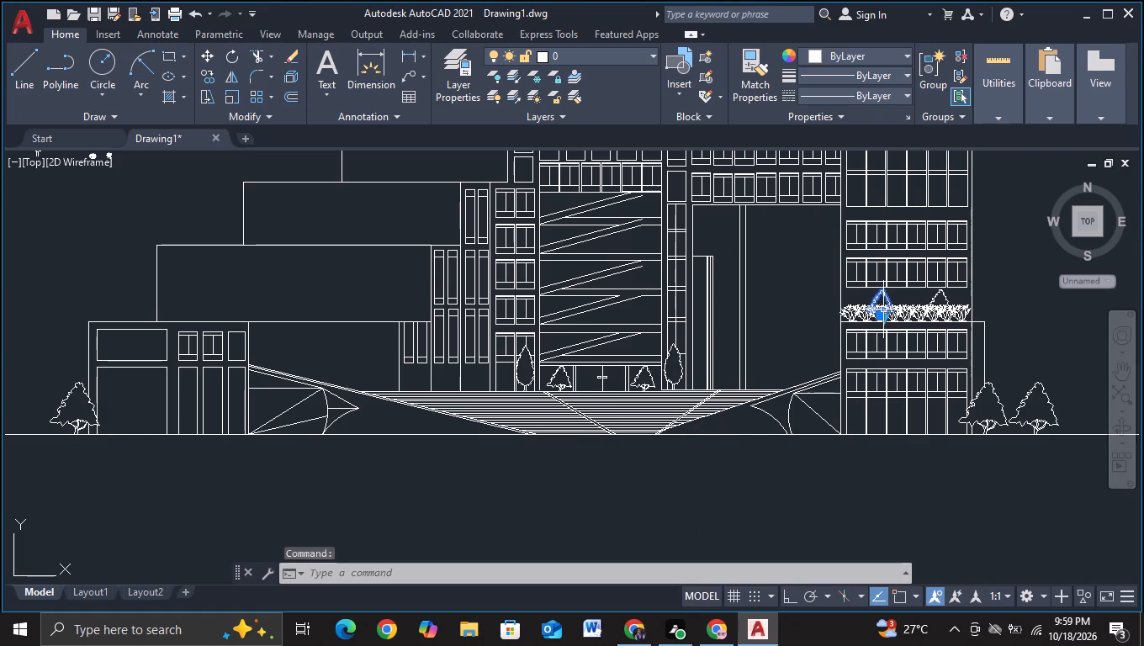
{"action": "key", "text": "m"}
{"action": "left_click", "coordinate": [933, 347]}
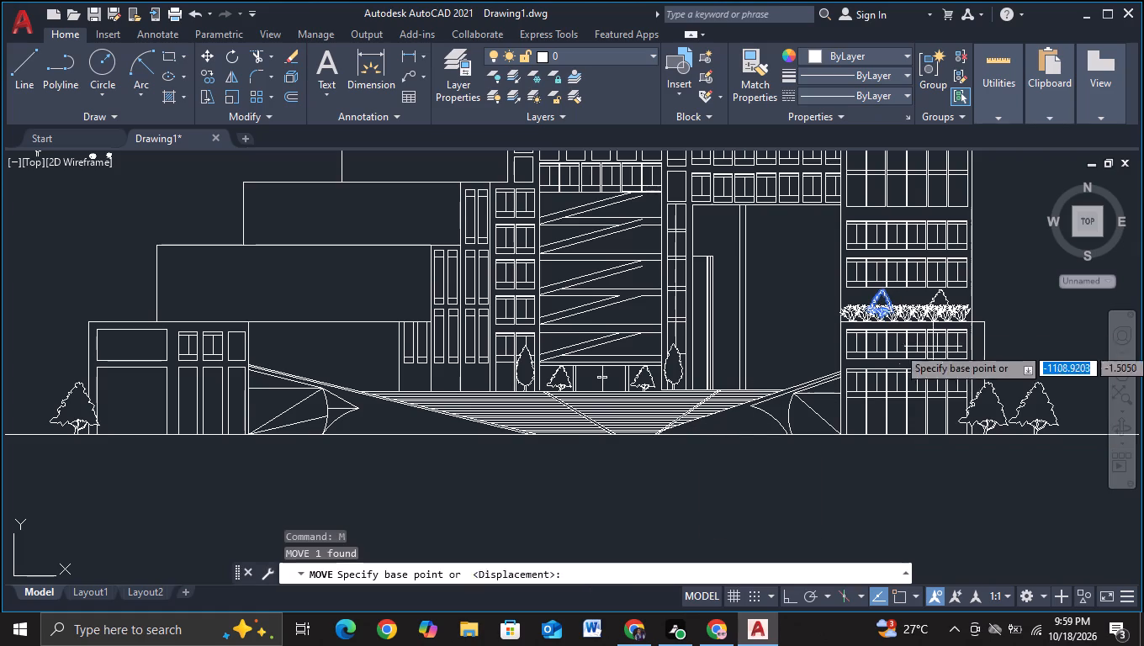
{"action": "left_click", "coordinate": [886, 315]}
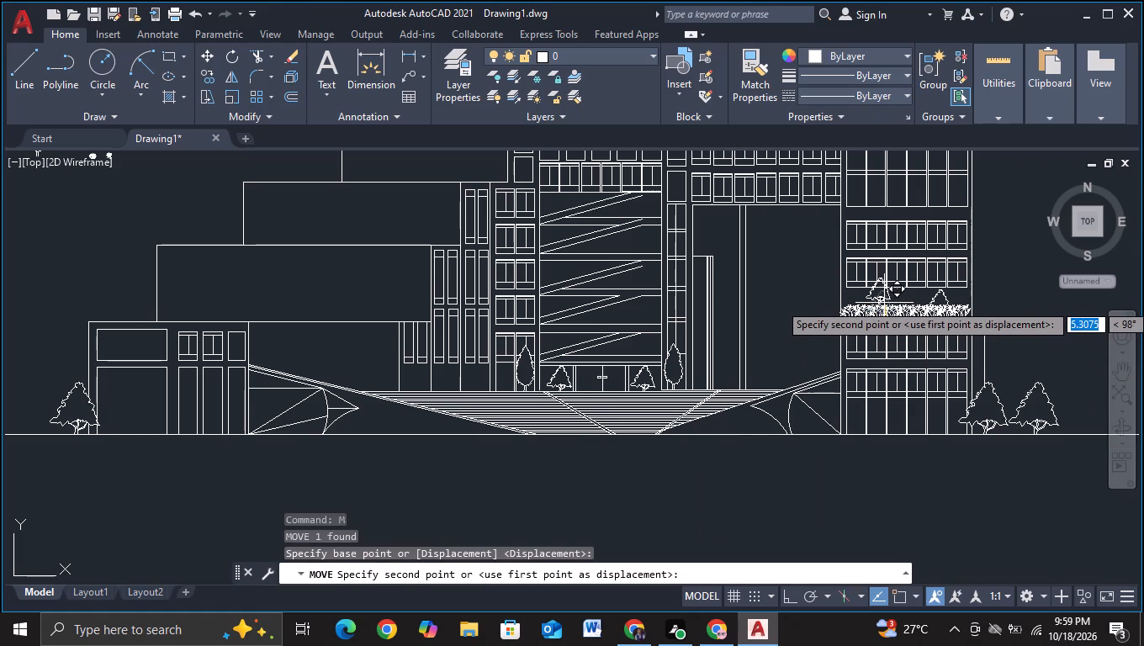
{"action": "scroll", "coordinate": [883, 307], "scroll_direction": "up", "scroll_amount": 2}
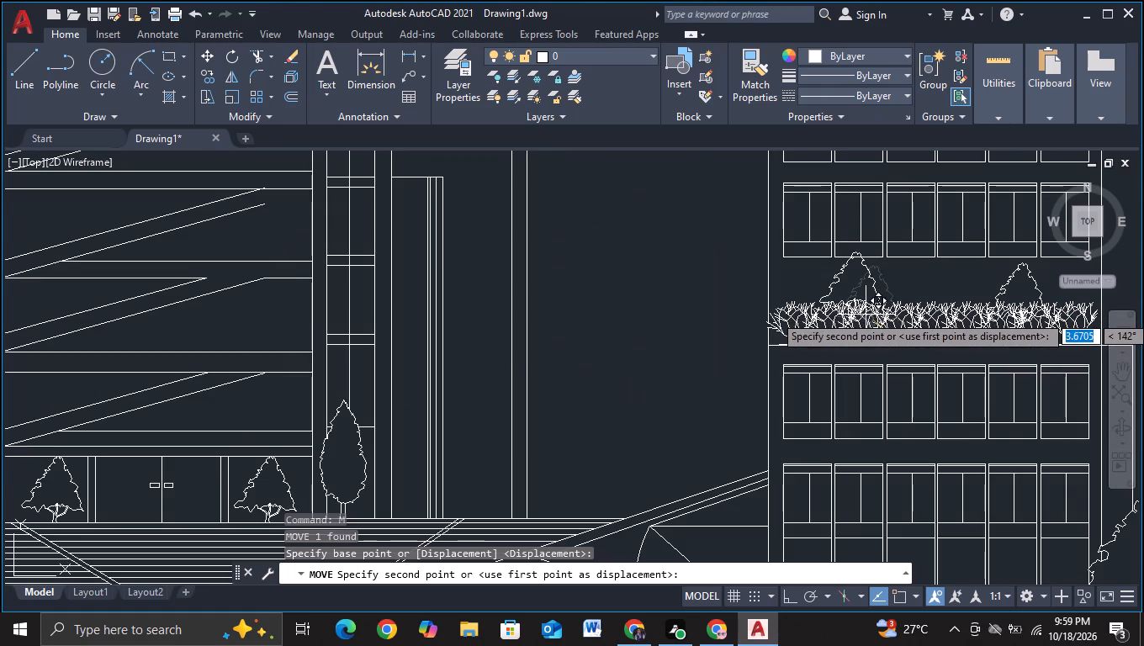
{"action": "left_click", "coordinate": [866, 312]}
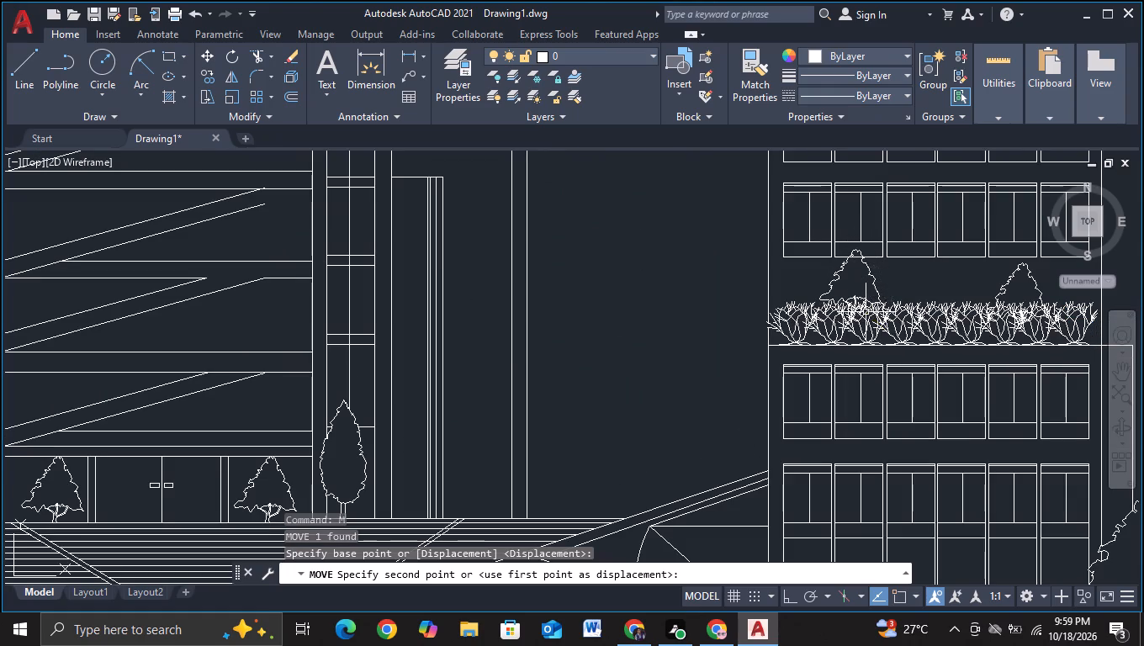
Move the right evergreen above the ledge shrubs about 5.6 units up and to the left.
{"action": "middle_click_drag", "start_coordinate": [935, 301], "coordinate": [826, 332]}
{"action": "left_click", "coordinate": [895, 319]}
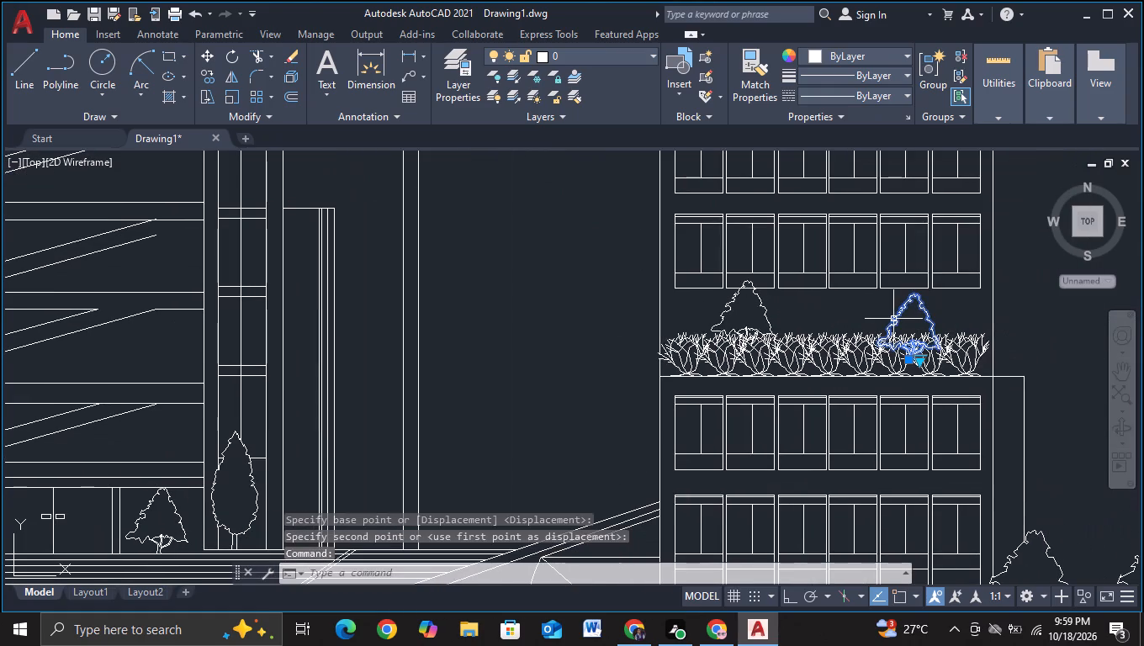
{"action": "key", "text": "m"}
{"action": "left_click", "coordinate": [914, 352]}
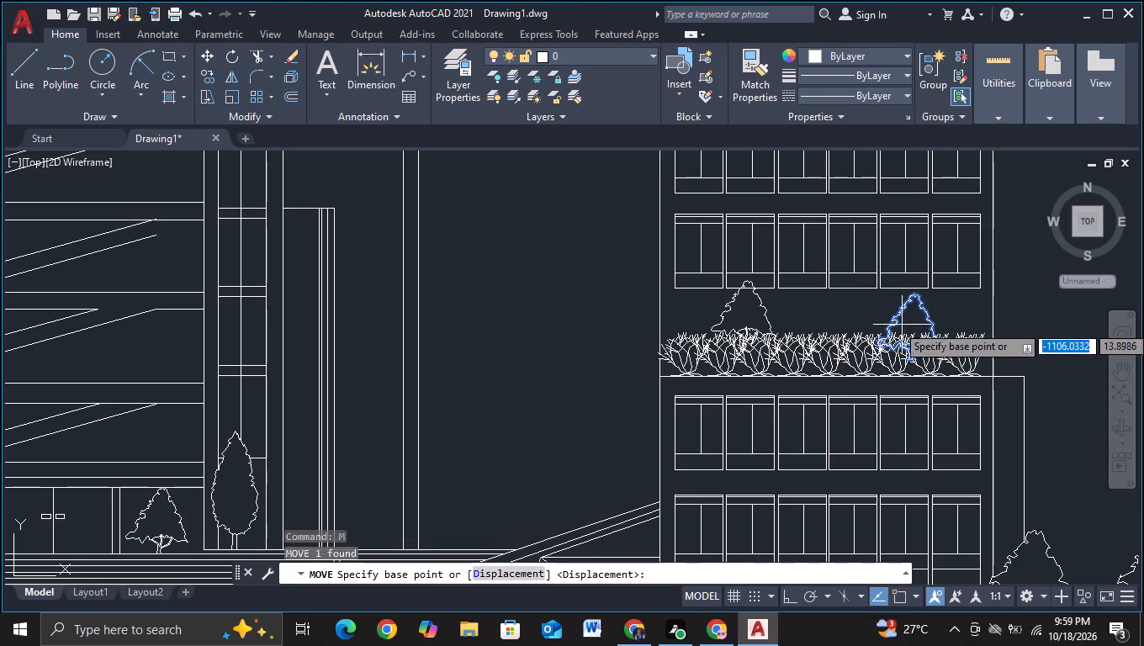
{"action": "left_click", "coordinate": [902, 320]}
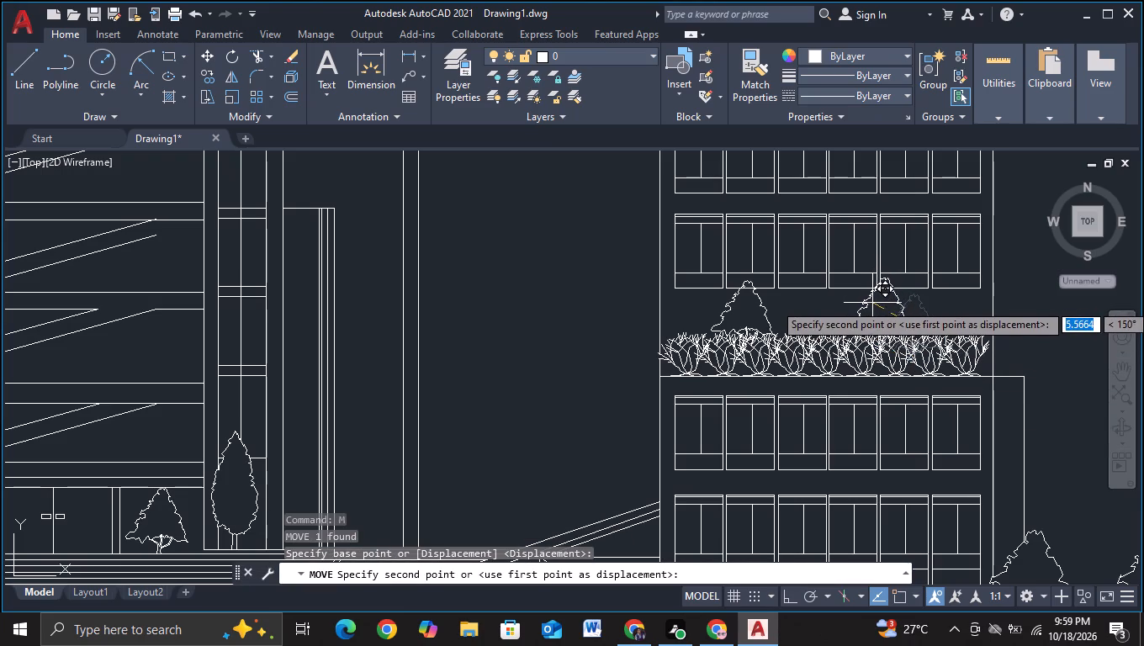
{"action": "left_click", "coordinate": [872, 303]}
{"action": "key", "text": "Escape"}
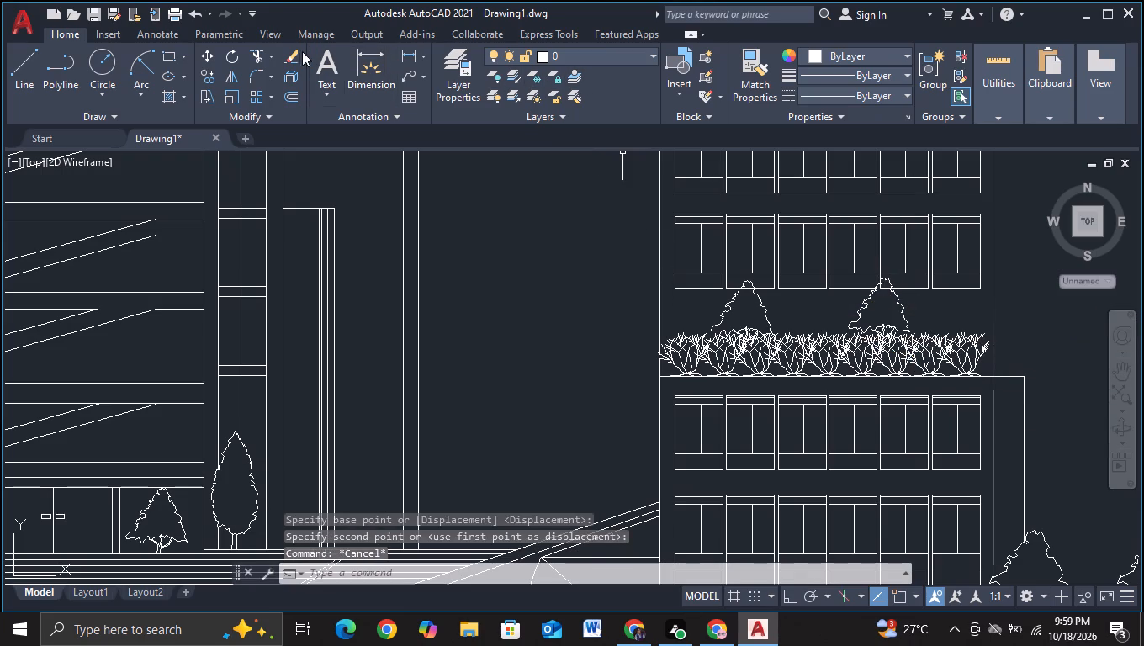
Trim the lower window lines of the right wing where they pass behind the tops of the two ledge evergreens.
{"action": "left_click", "coordinate": [262, 50]}
{"action": "scroll", "coordinate": [647, 257], "scroll_direction": "up", "scroll_amount": 2}
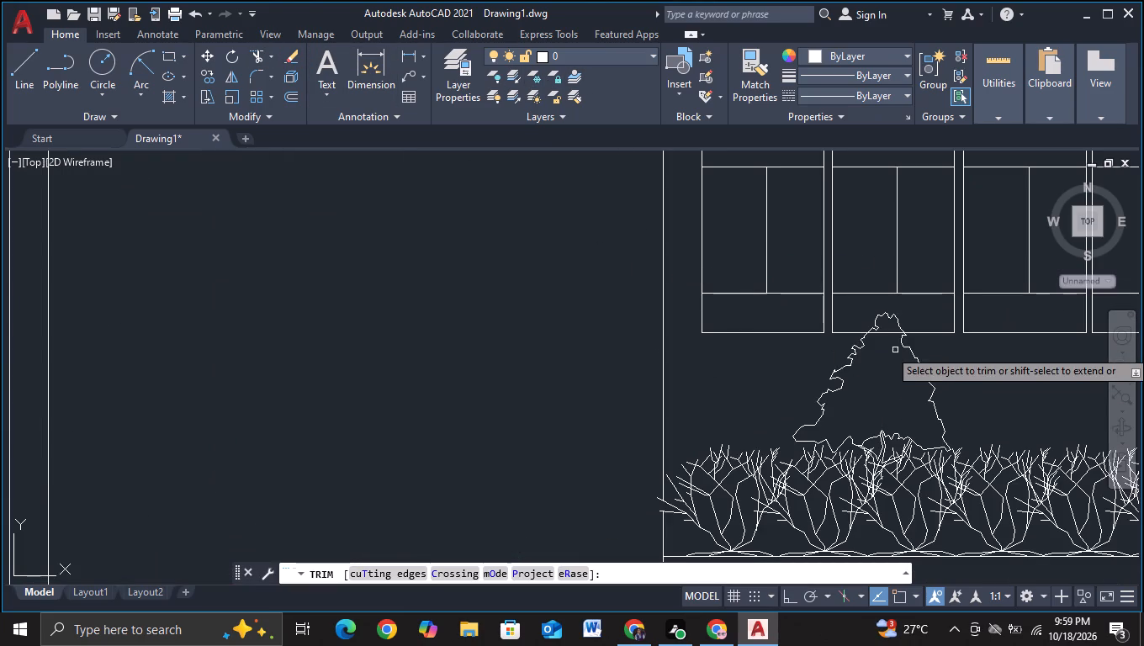
{"action": "left_click", "coordinate": [889, 332]}
{"action": "middle_click_drag", "start_coordinate": [994, 372], "coordinate": [490, 375]}
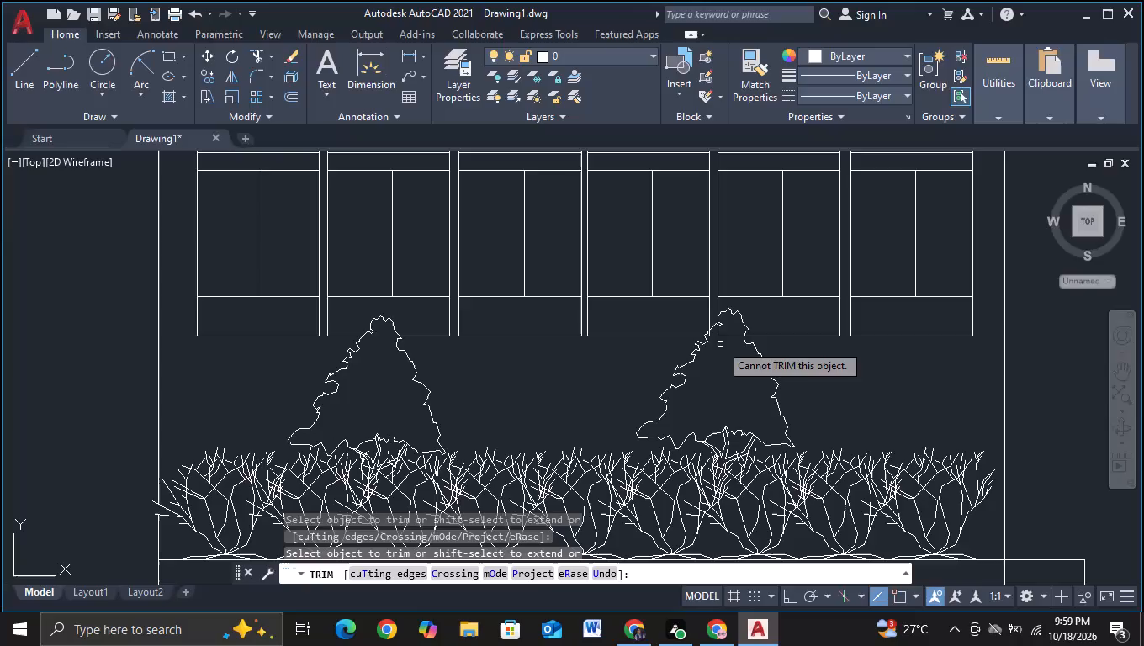
{"action": "left_click_drag", "start_coordinate": [729, 331], "coordinate": [683, 364]}
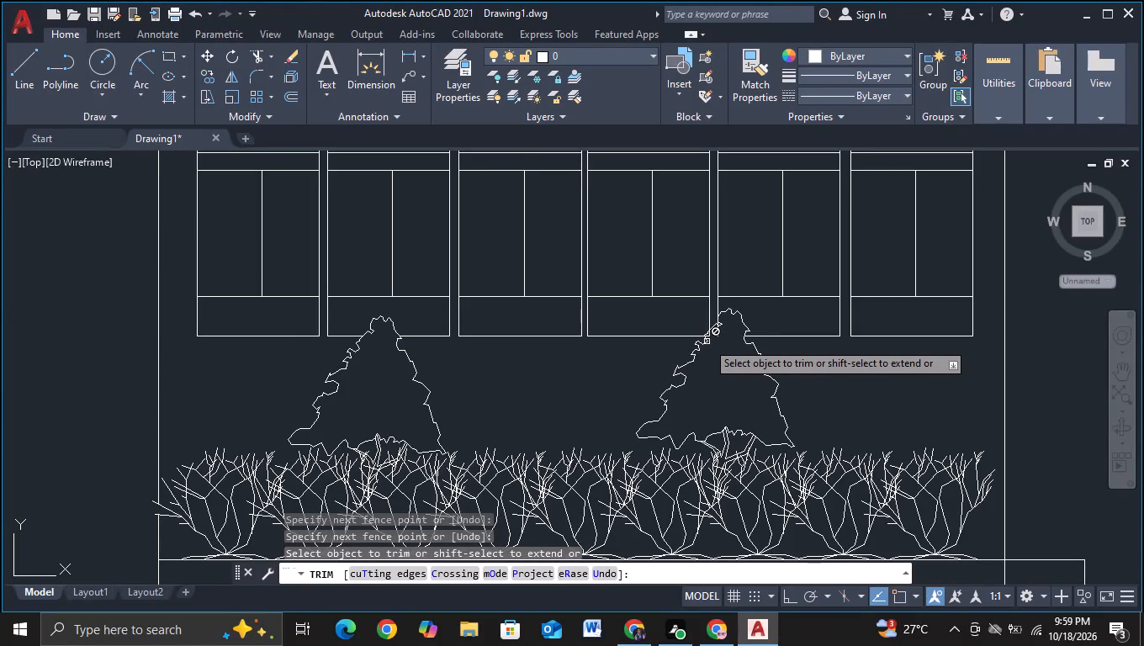
{"action": "left_click", "coordinate": [716, 335]}
{"action": "left_click", "coordinate": [712, 336]}
{"action": "scroll", "coordinate": [710, 336], "scroll_direction": "up", "scroll_amount": 2}
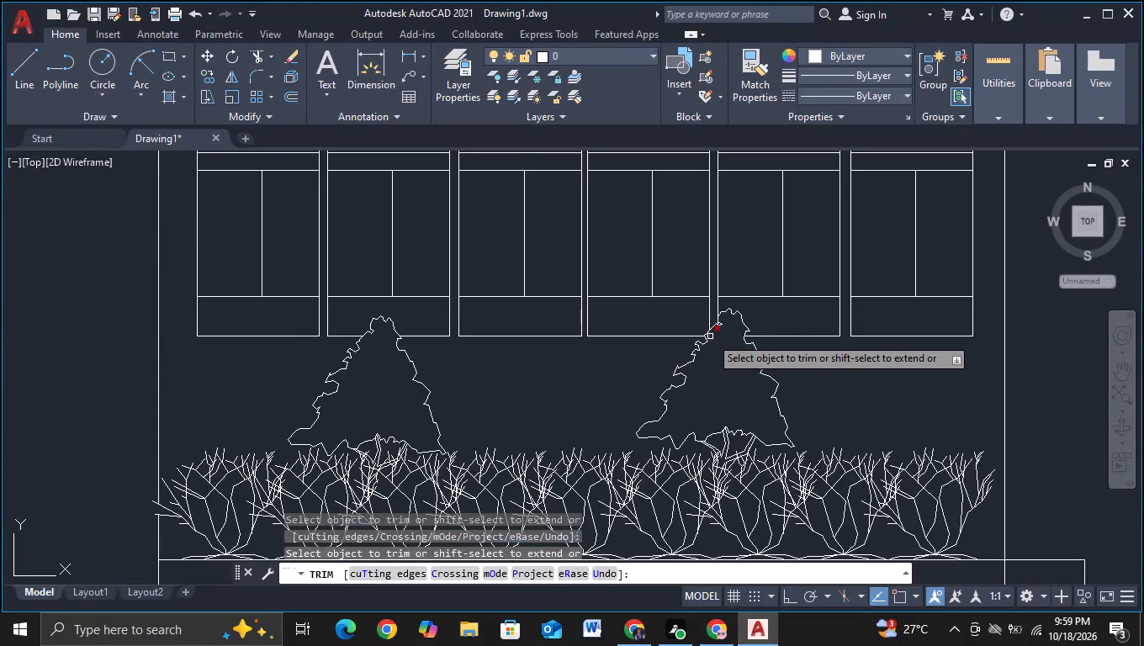
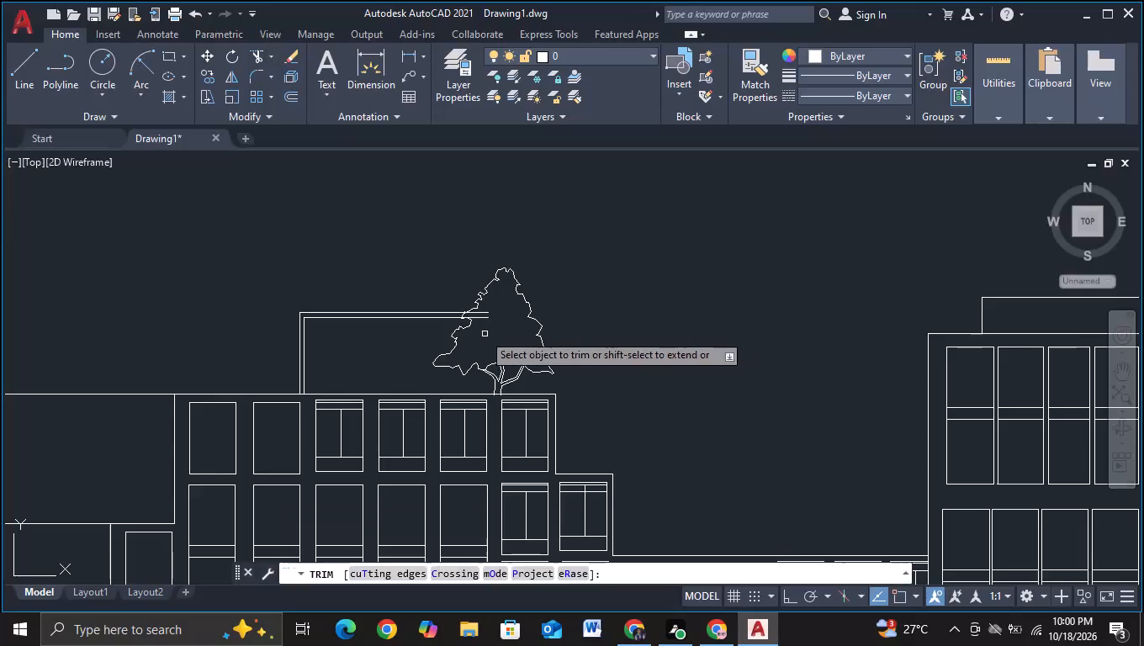
Trim the rooftop structure's outline where it passes behind the large evergreen on the main block's roof.
{"action": "left_click_drag", "start_coordinate": [471, 330], "coordinate": [485, 300]}
{"action": "scroll", "coordinate": [486, 326], "scroll_direction": "down", "scroll_amount": 2}
{"action": "middle_click_drag", "start_coordinate": [591, 366], "coordinate": [591, 319]}
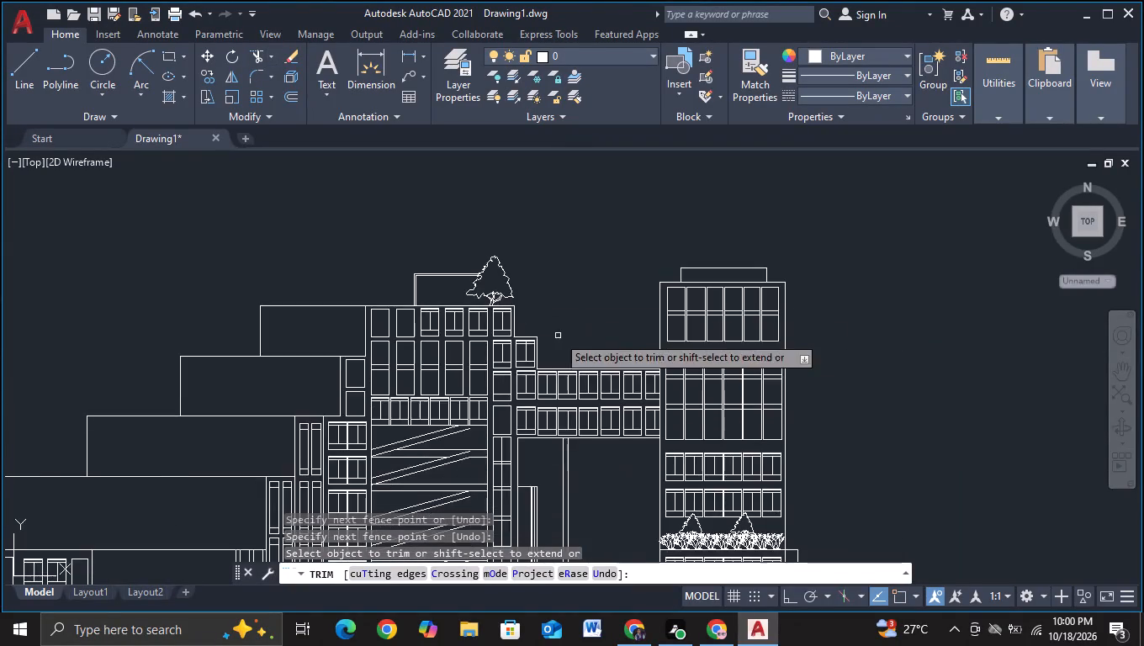
{"action": "scroll", "coordinate": [553, 331], "scroll_direction": "up", "scroll_amount": 2}
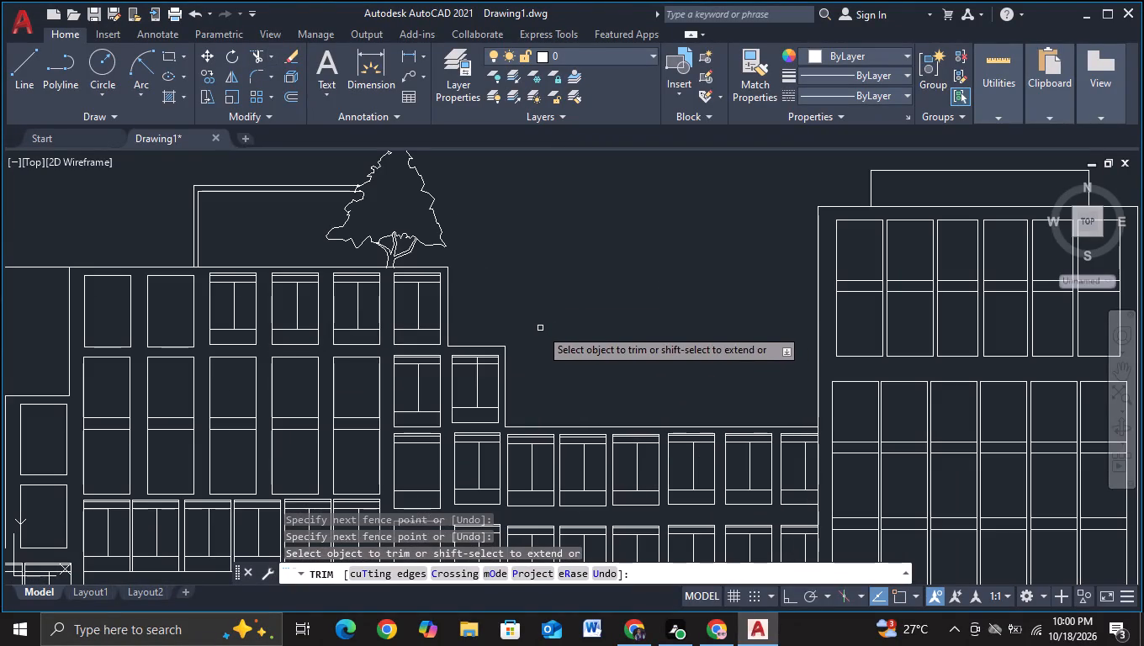
{"action": "middle_click_drag", "start_coordinate": [526, 344], "coordinate": [525, 322]}
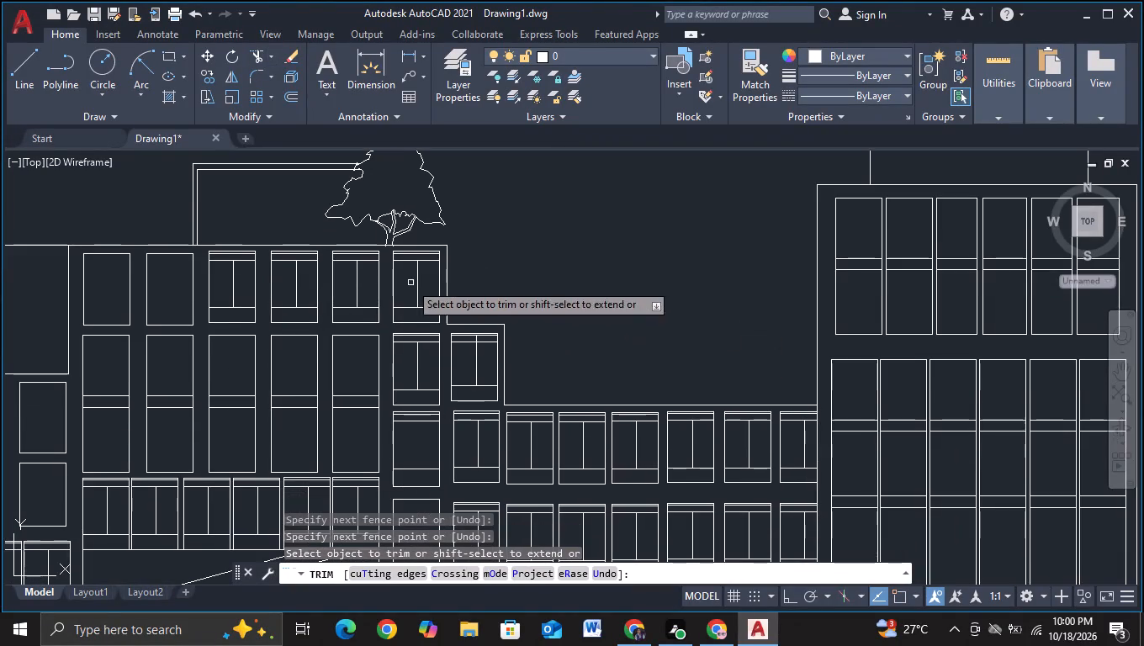
{"action": "scroll", "coordinate": [500, 279], "scroll_direction": "down", "scroll_amount": 2}
{"action": "middle_click_drag", "start_coordinate": [557, 307], "coordinate": [583, 246]}
{"action": "key", "text": "Escape"}
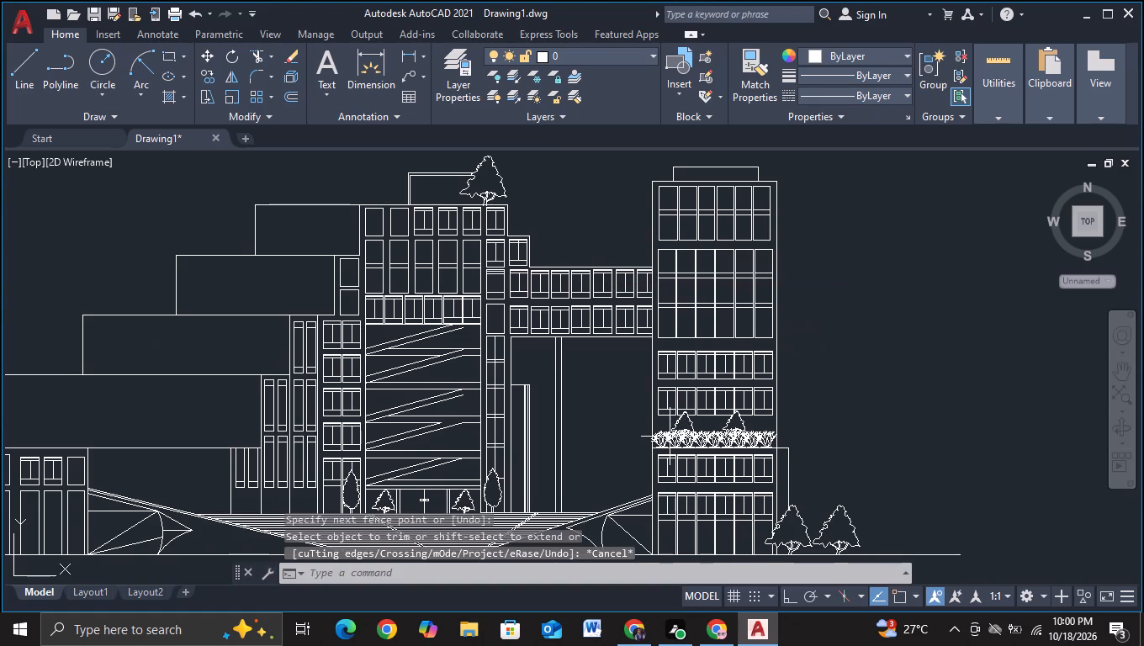
Copy the leftmost shrub of the right wing's ledge row to two overlapping spots on the small roof step beside the main block.
{"action": "left_click", "coordinate": [661, 437]}
{"action": "key", "text": "c"}
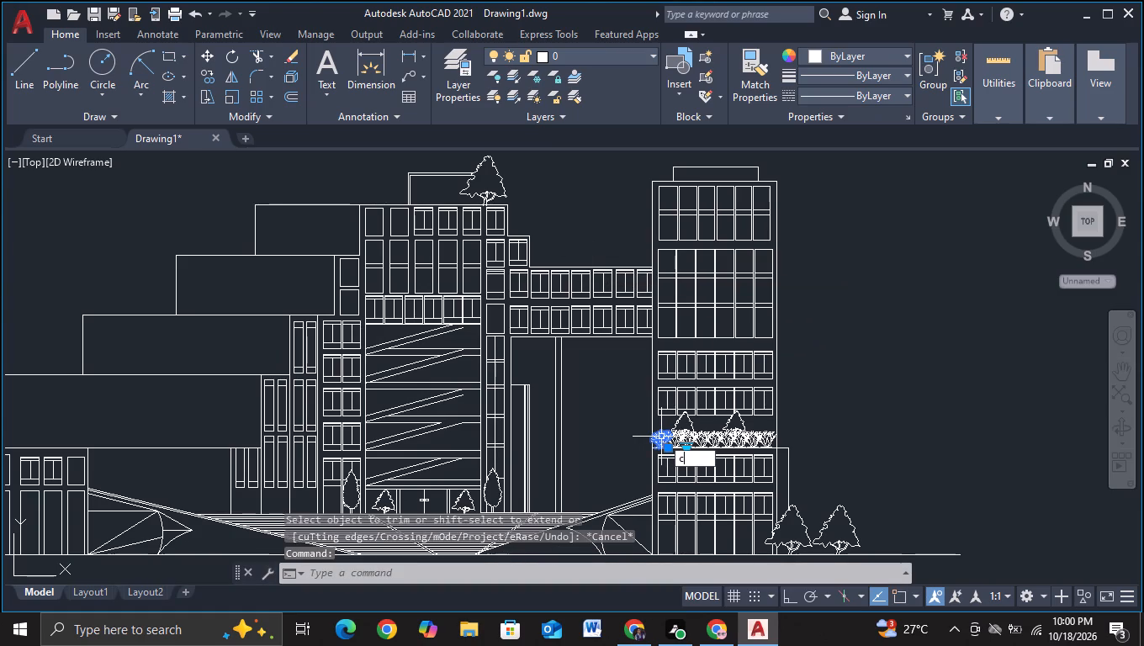
{"action": "left_click", "coordinate": [700, 484]}
{"action": "left_click", "coordinate": [664, 442]}
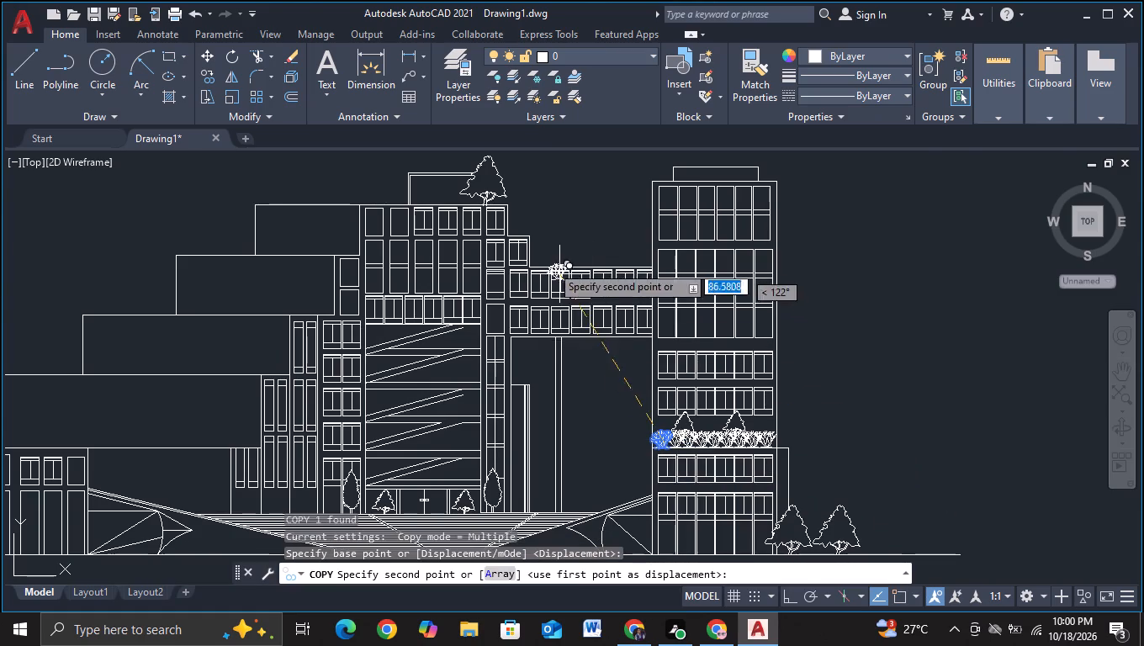
{"action": "scroll", "coordinate": [520, 233], "scroll_direction": "up", "scroll_amount": 2}
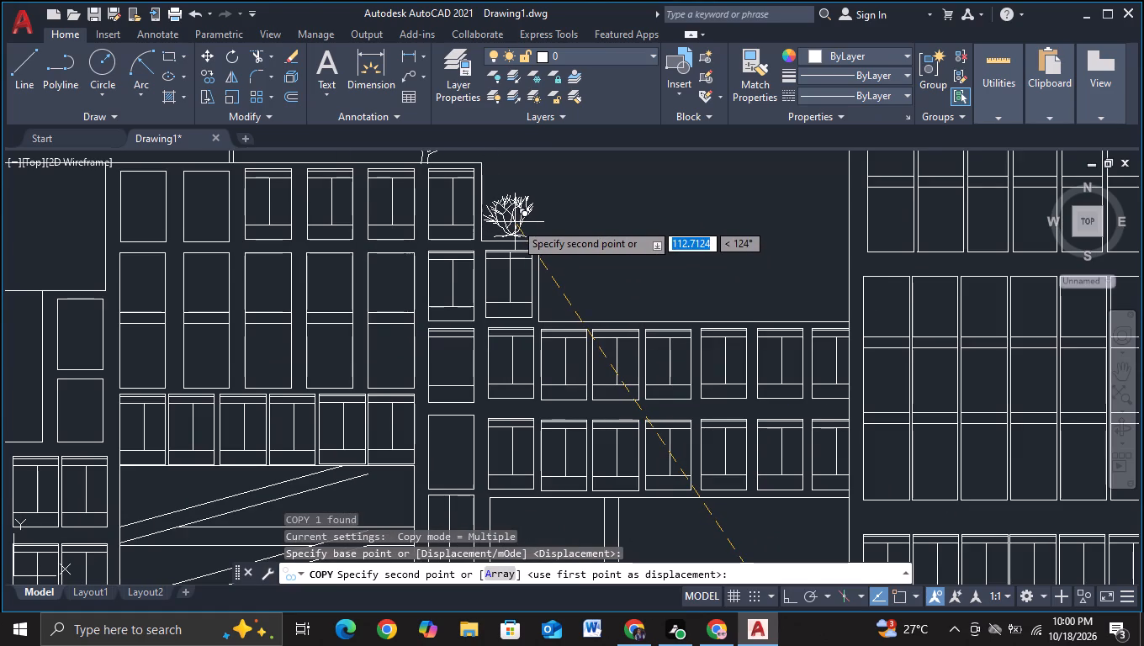
{"action": "scroll", "coordinate": [505, 222], "scroll_direction": "up", "scroll_amount": 2}
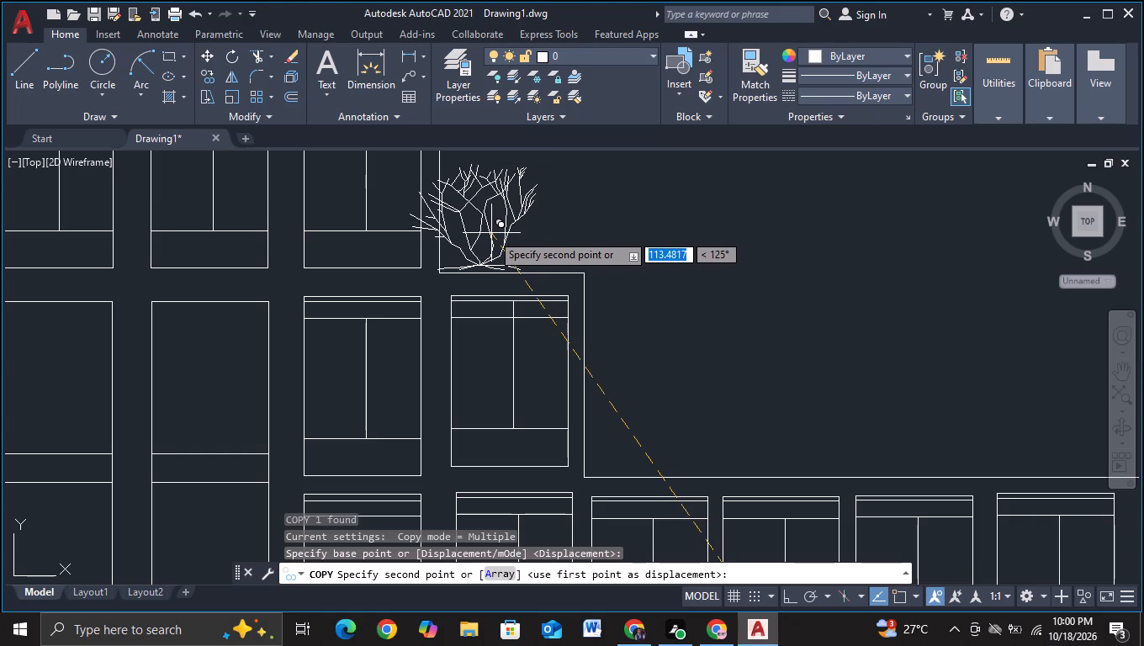
{"action": "left_click", "coordinate": [491, 236]}
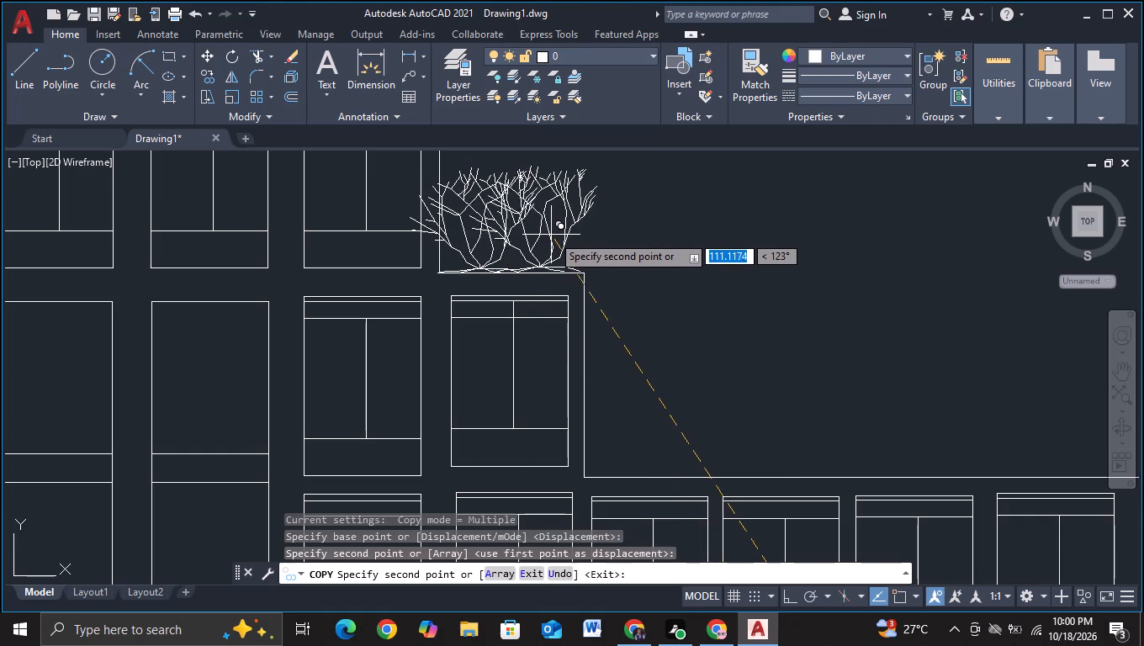
{"action": "left_click", "coordinate": [553, 234]}
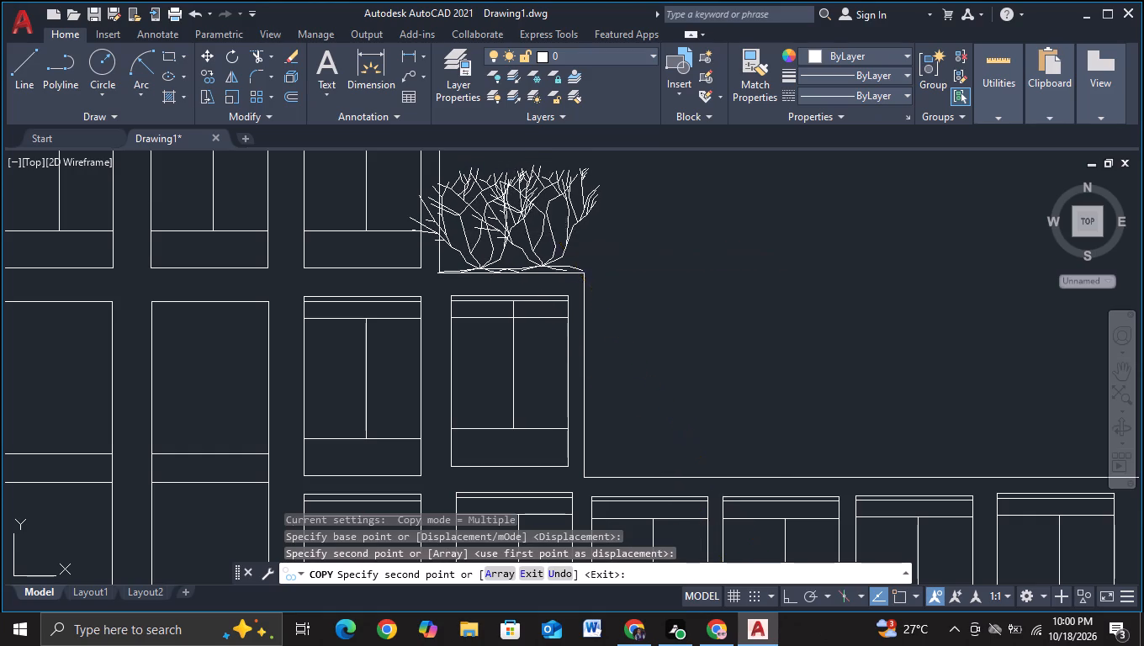
{"action": "key", "text": "Escape"}
Trim the main block's corner wall line and adjacent window edge where they pass behind the left shrub's branches on the roof step.
{"action": "left_click", "coordinate": [258, 62]}
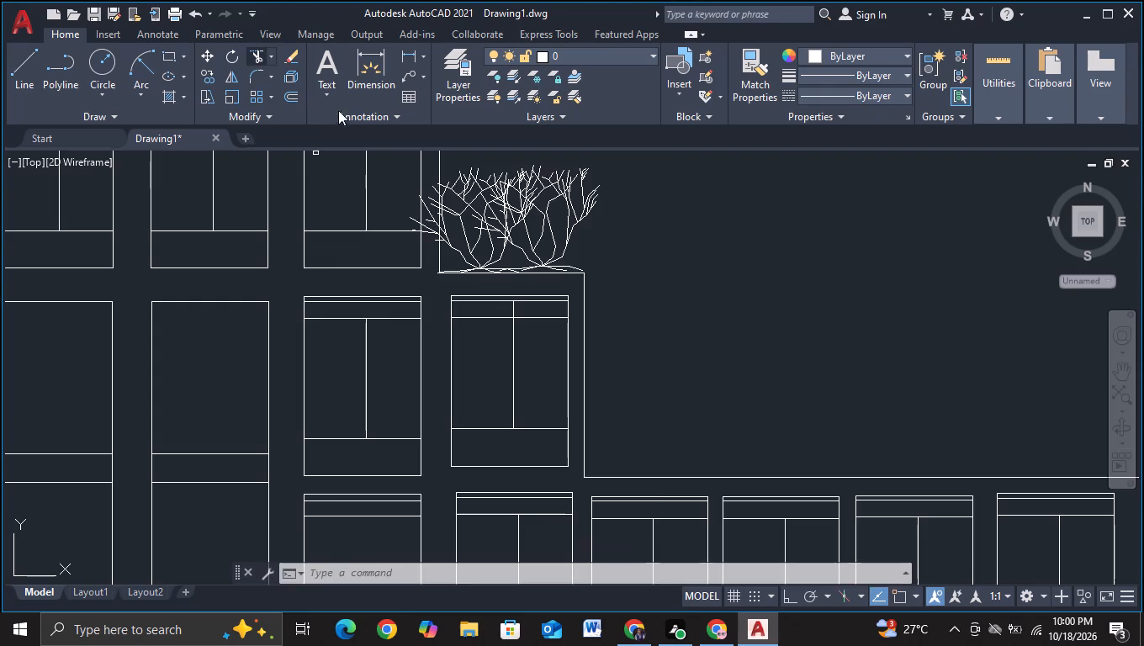
{"action": "scroll", "coordinate": [421, 181], "scroll_direction": "up", "scroll_amount": 3}
{"action": "left_click", "coordinate": [486, 212]}
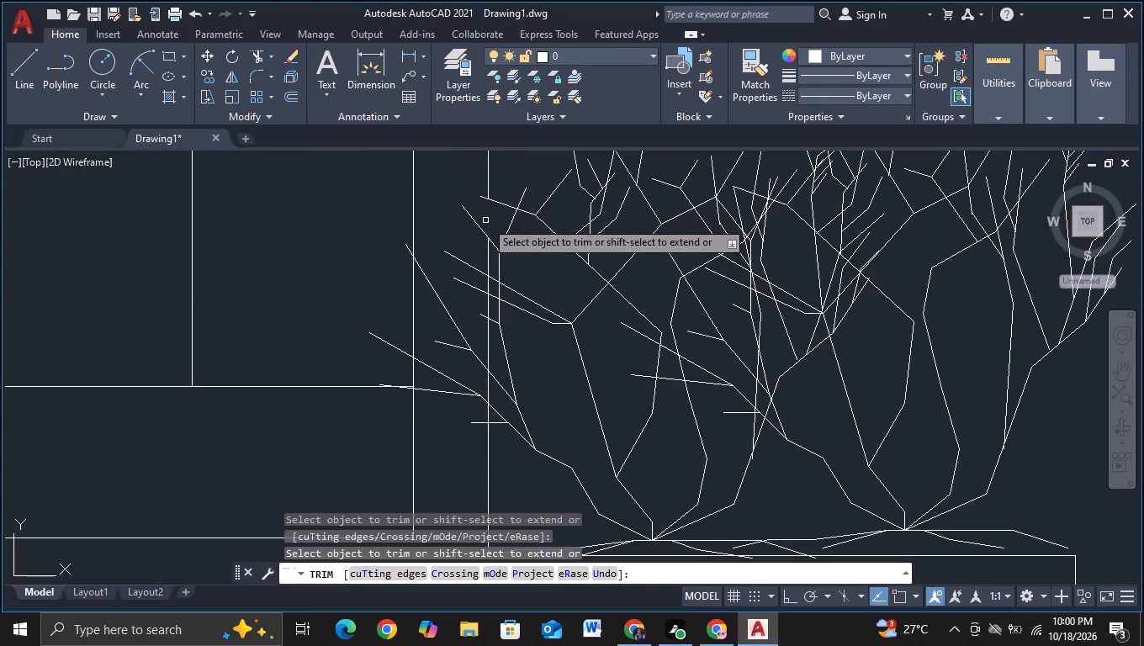
{"action": "left_click", "coordinate": [486, 252]}
{"action": "left_click", "coordinate": [411, 291]}
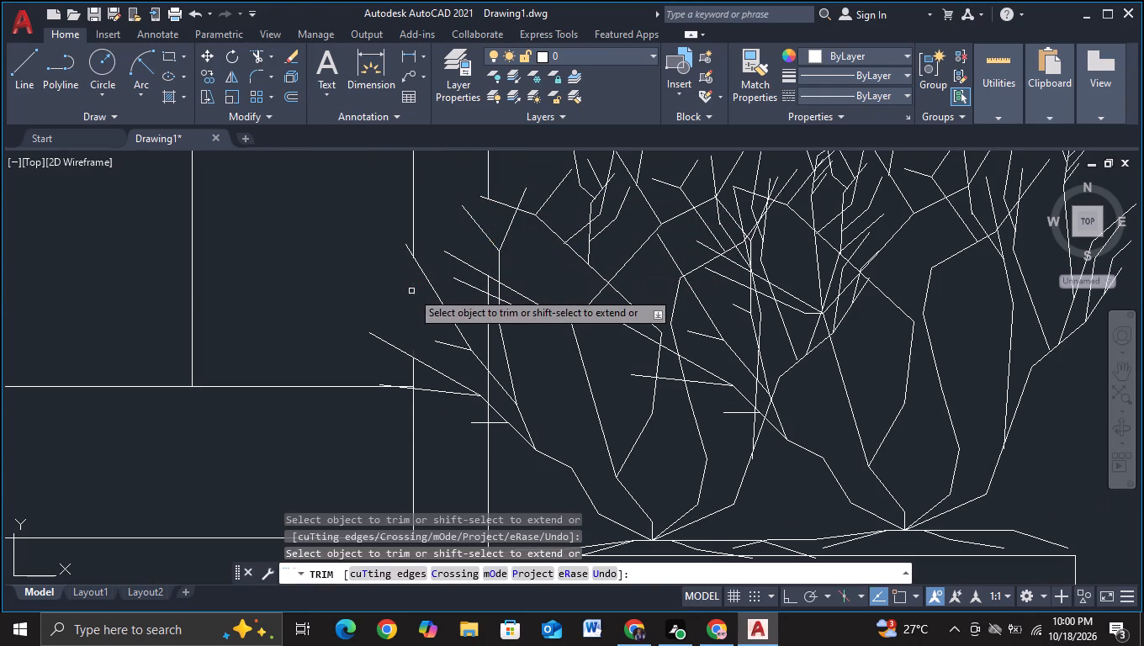
{"action": "left_click", "coordinate": [413, 371]}
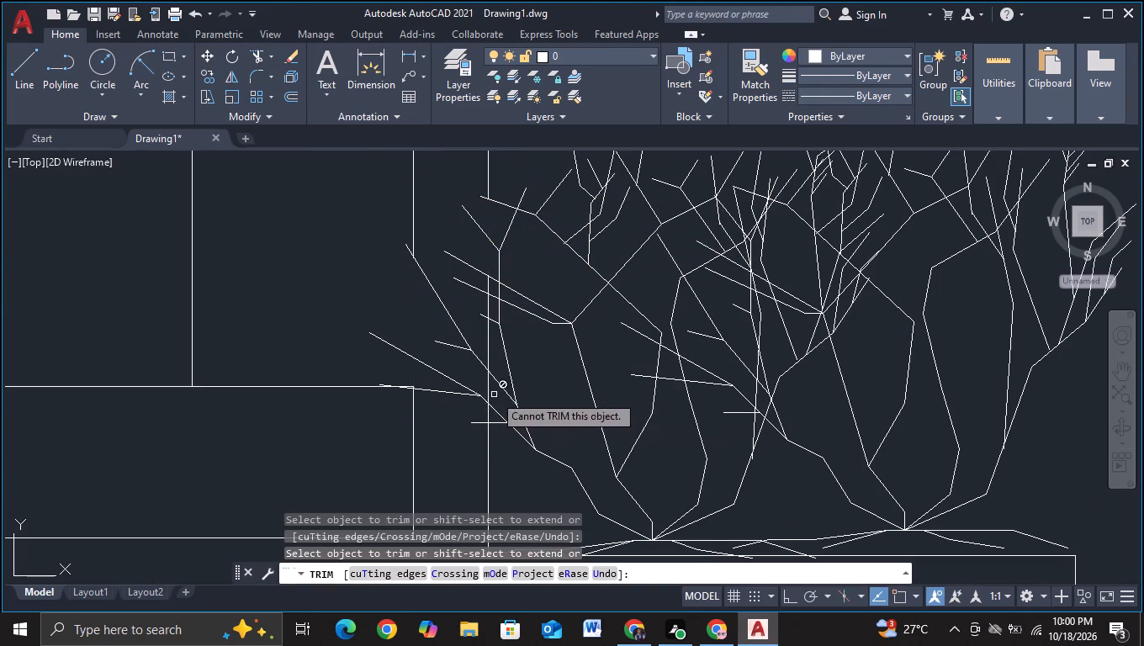
{"action": "left_click", "coordinate": [486, 394]}
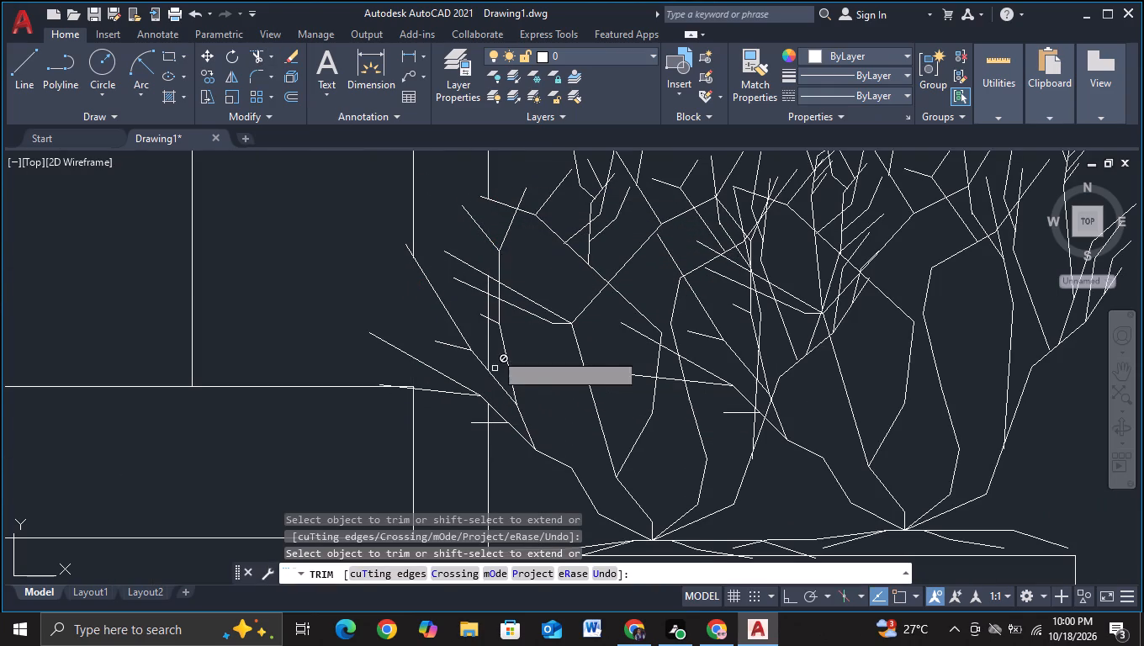
{"action": "left_click", "coordinate": [487, 348]}
{"action": "left_click", "coordinate": [485, 307]}
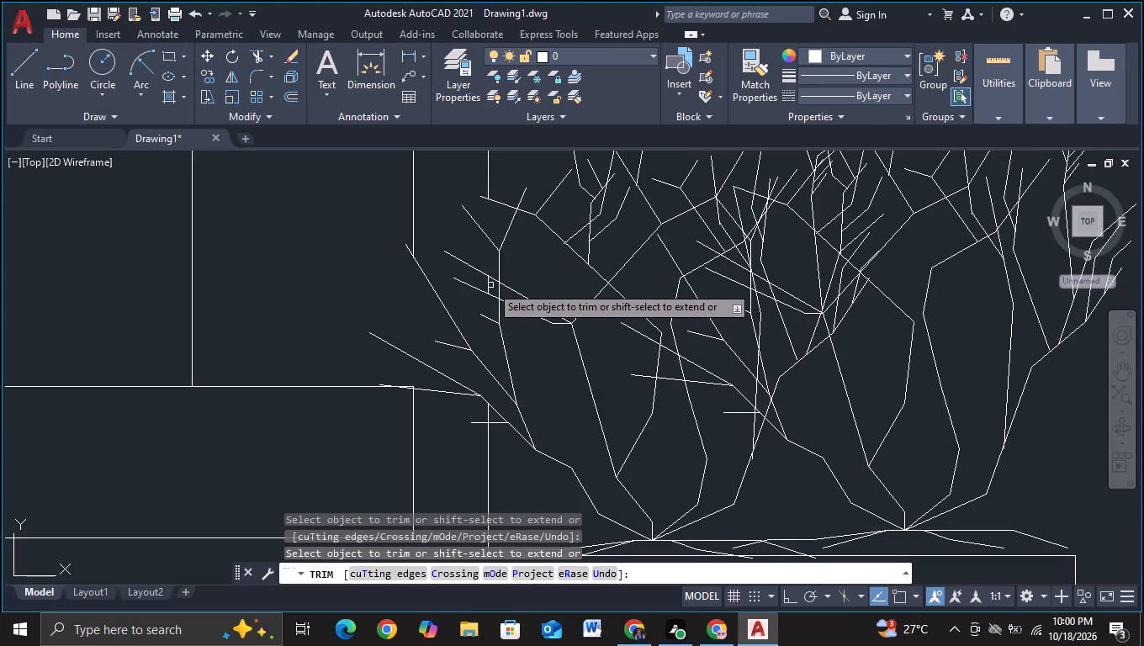
{"action": "left_click", "coordinate": [487, 288]}
{"action": "middle_click_drag", "start_coordinate": [542, 404], "coordinate": [499, 268]}
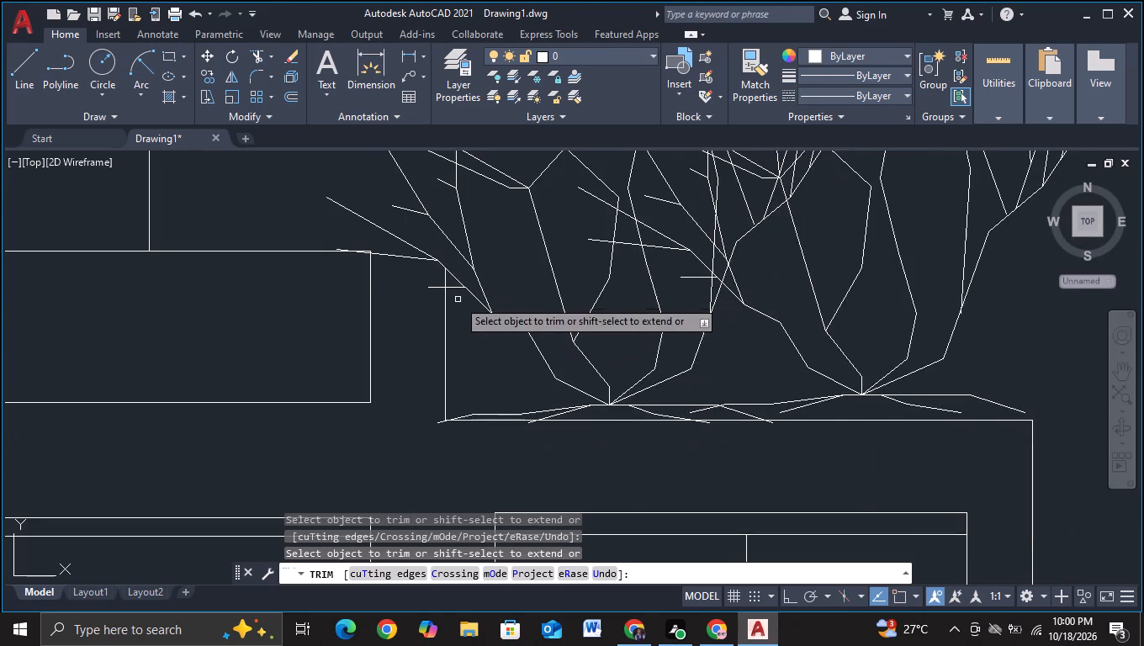
{"action": "left_click", "coordinate": [442, 281]}
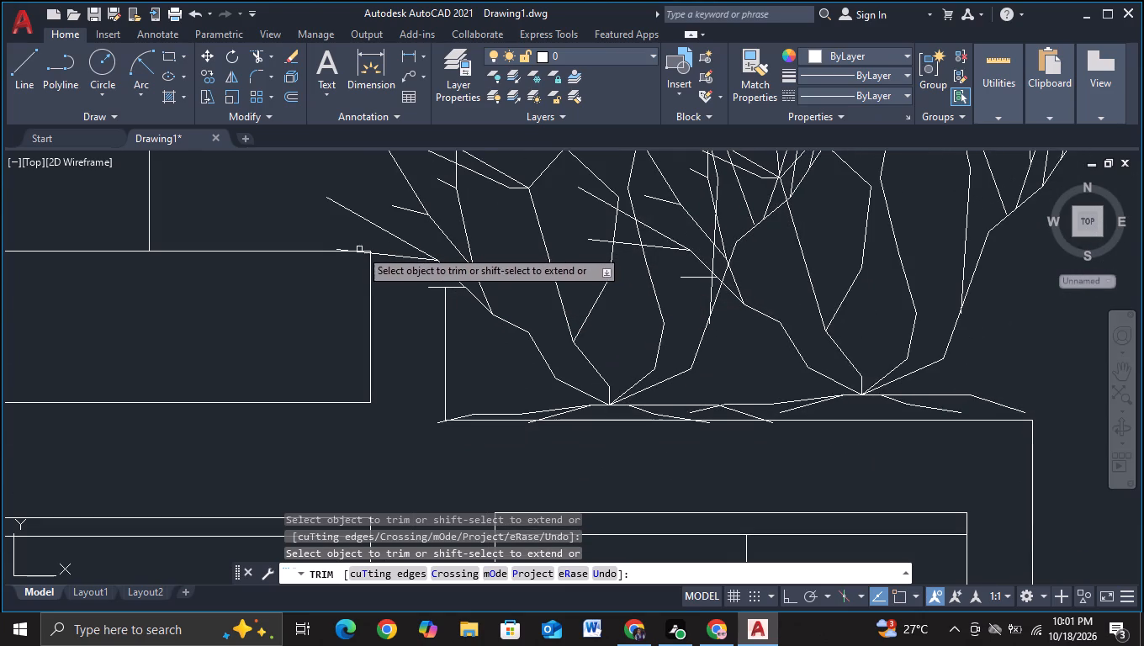
{"action": "left_click", "coordinate": [365, 250]}
{"action": "left_click", "coordinate": [368, 252]}
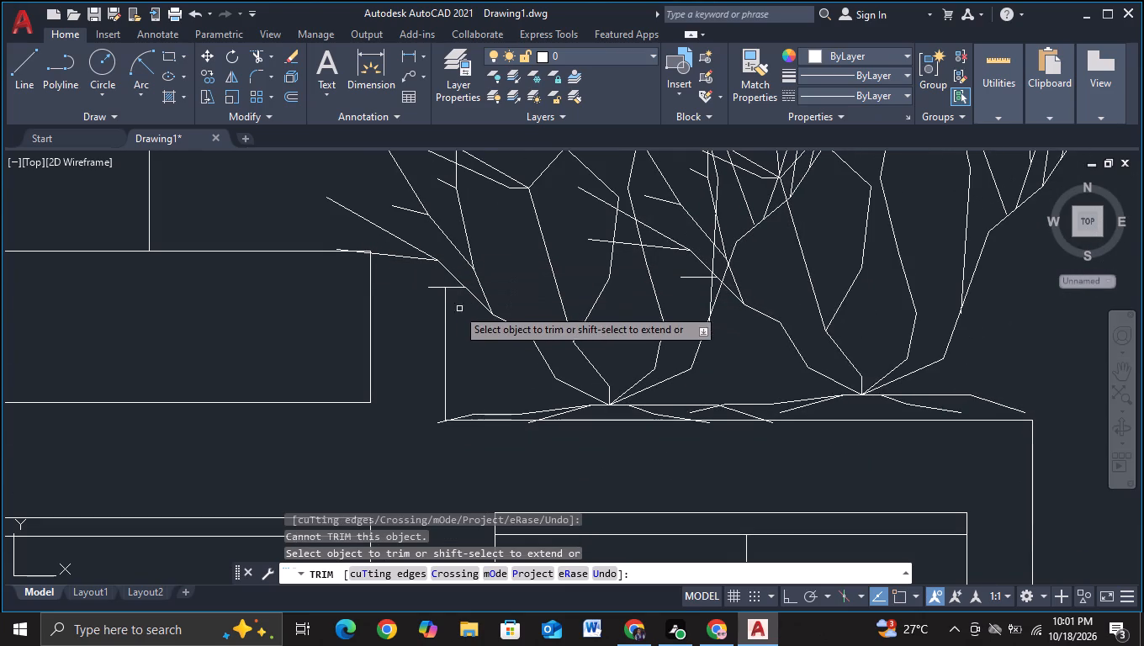
{"action": "scroll", "coordinate": [517, 291], "scroll_direction": "down", "scroll_amount": 3}
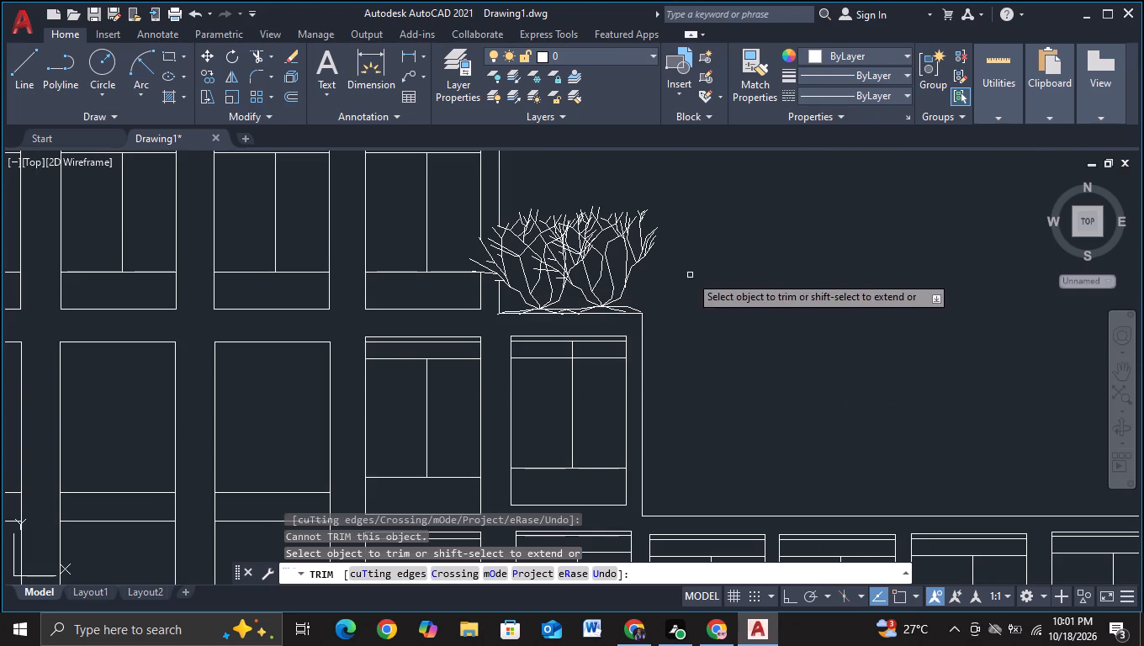
{"action": "key", "text": "Escape"}
Copy the roof step's right shrub about 15.5 units at 296° onto the connecting block's roof, against the step's wall.
{"action": "middle_click_drag", "start_coordinate": [718, 283], "coordinate": [624, 312]}
{"action": "scroll", "coordinate": [627, 304], "scroll_direction": "down", "scroll_amount": 2}
{"action": "middle_click_drag", "start_coordinate": [685, 353], "coordinate": [639, 273]}
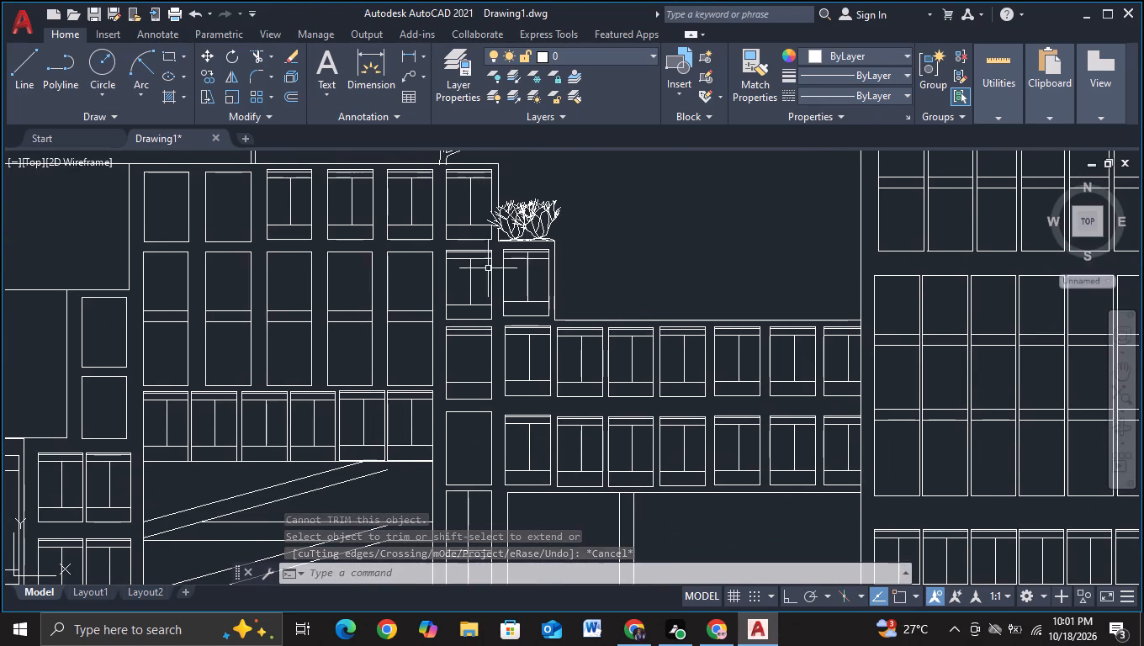
{"action": "left_click", "coordinate": [548, 226]}
{"action": "key", "text": "c"}
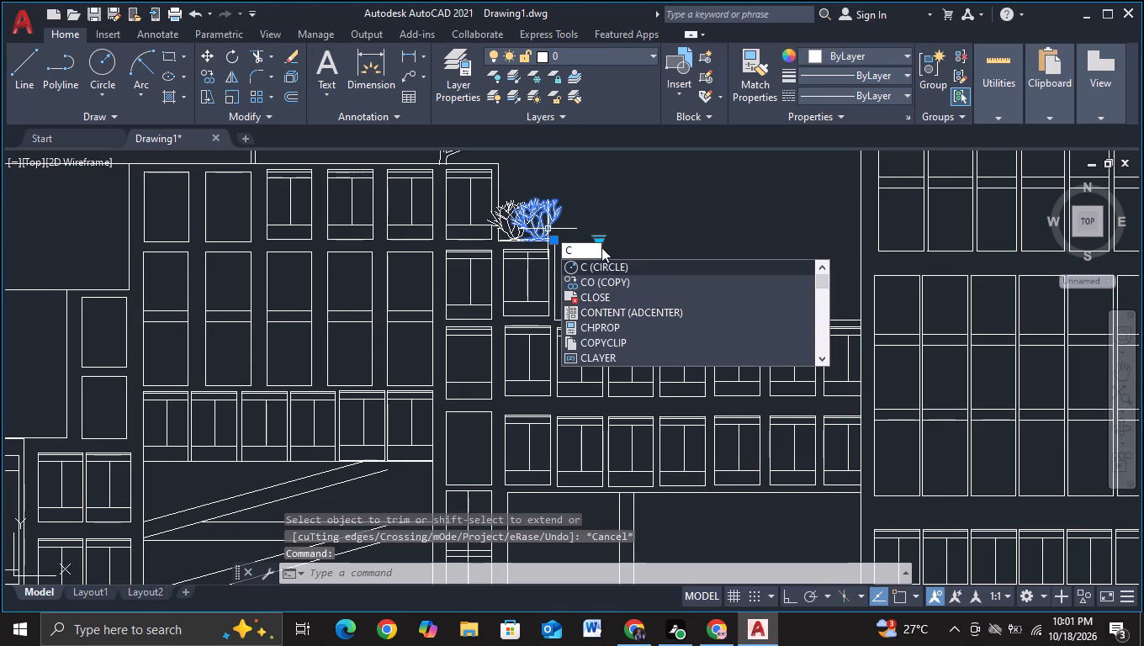
{"action": "left_click", "coordinate": [614, 289]}
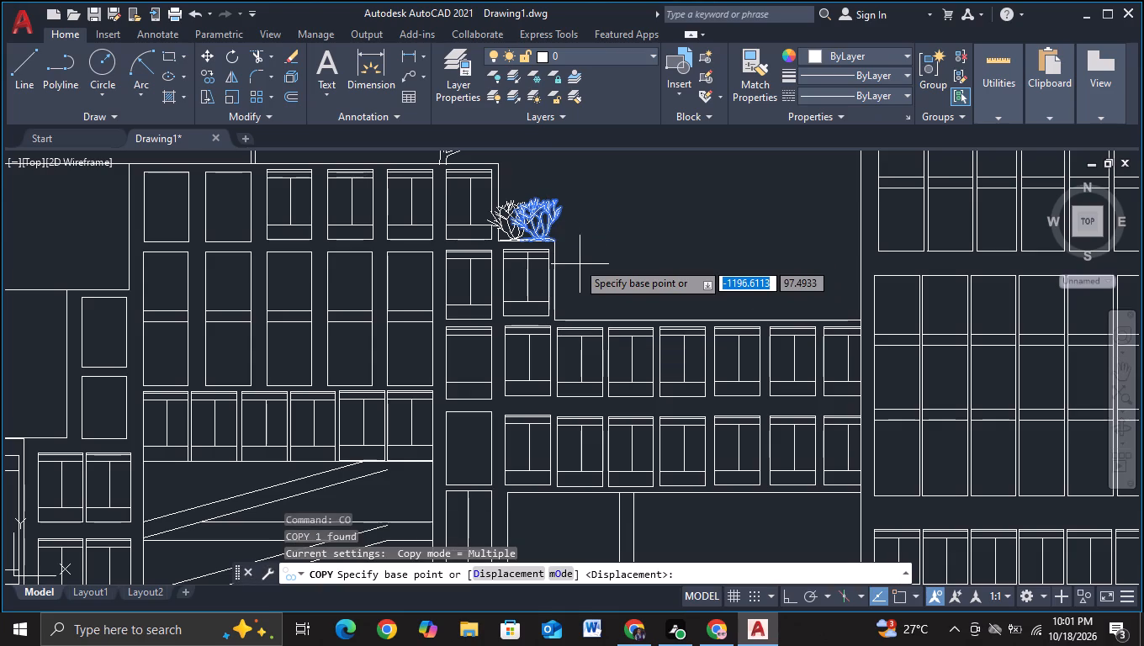
{"action": "left_click", "coordinate": [503, 204]}
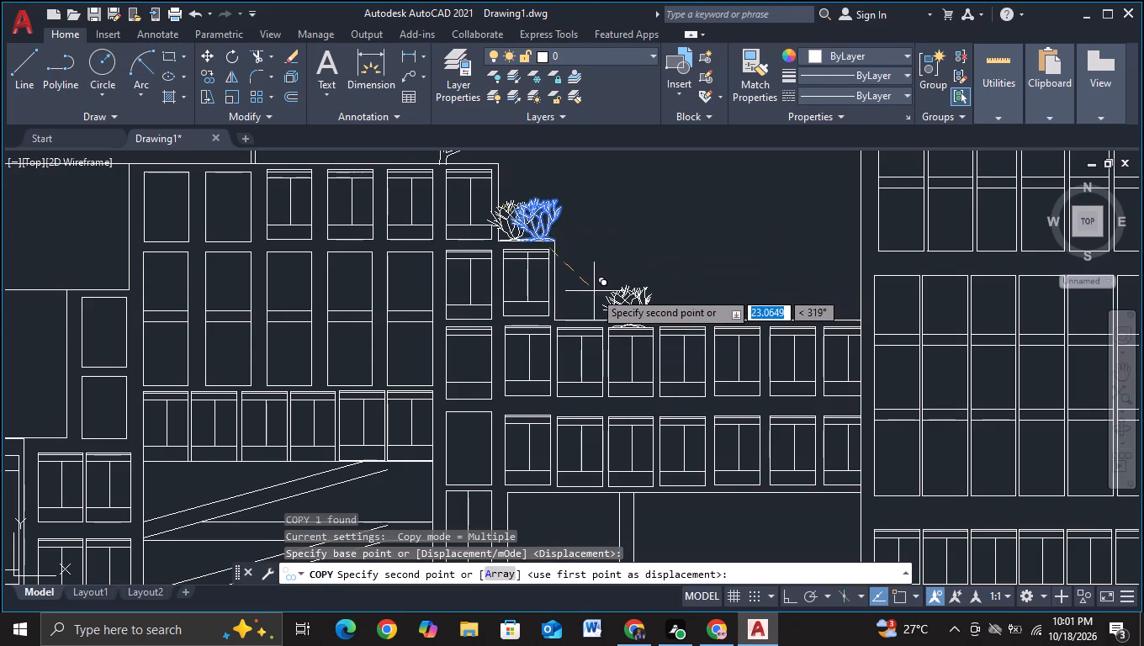
{"action": "scroll", "coordinate": [583, 293], "scroll_direction": "up", "scroll_amount": 2}
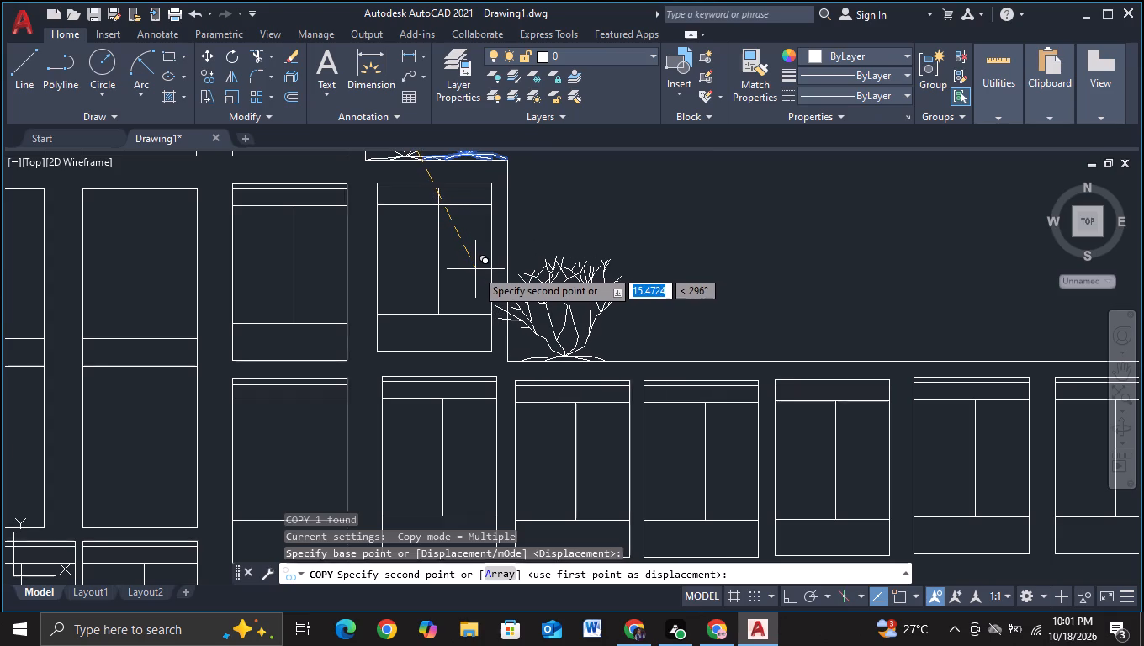
{"action": "left_click", "coordinate": [475, 269]}
{"action": "key", "text": "Escape"}
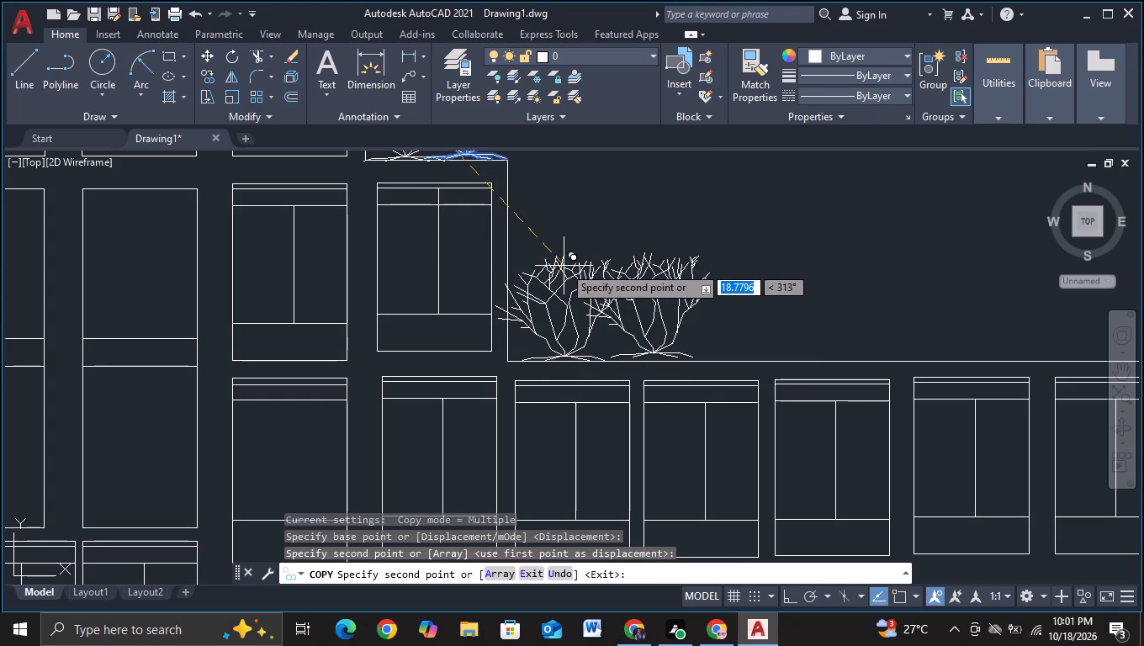
Trim the roof step's vertical wall line where it passes behind the branches of the shrub on the connecting block's roof.
{"action": "scroll", "coordinate": [504, 295], "scroll_direction": "up", "scroll_amount": 1}
{"action": "left_click", "coordinate": [254, 58]}
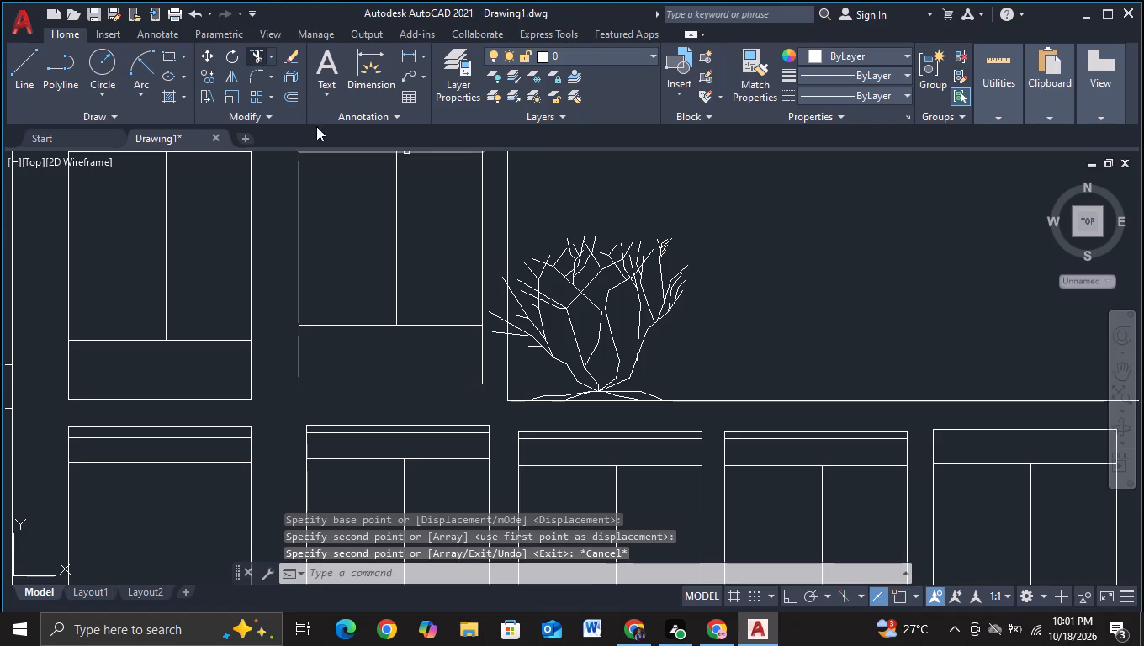
{"action": "scroll", "coordinate": [503, 299], "scroll_direction": "up", "scroll_amount": 1}
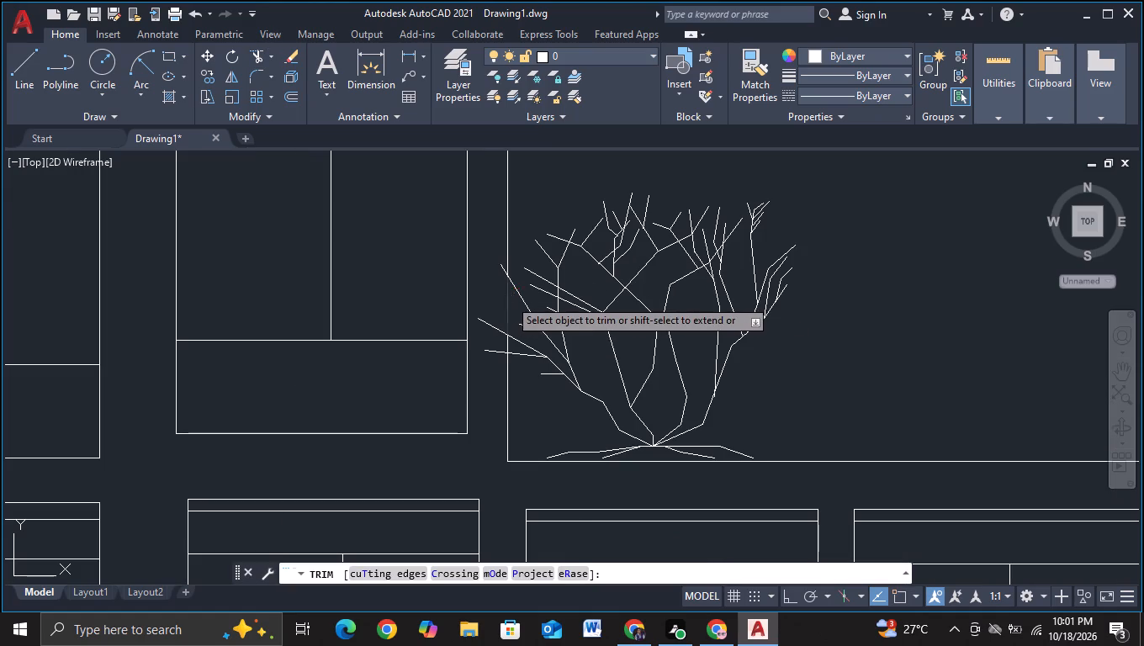
{"action": "left_click", "coordinate": [509, 299]}
{"action": "left_click", "coordinate": [510, 345]}
{"action": "key", "text": "Escape"}
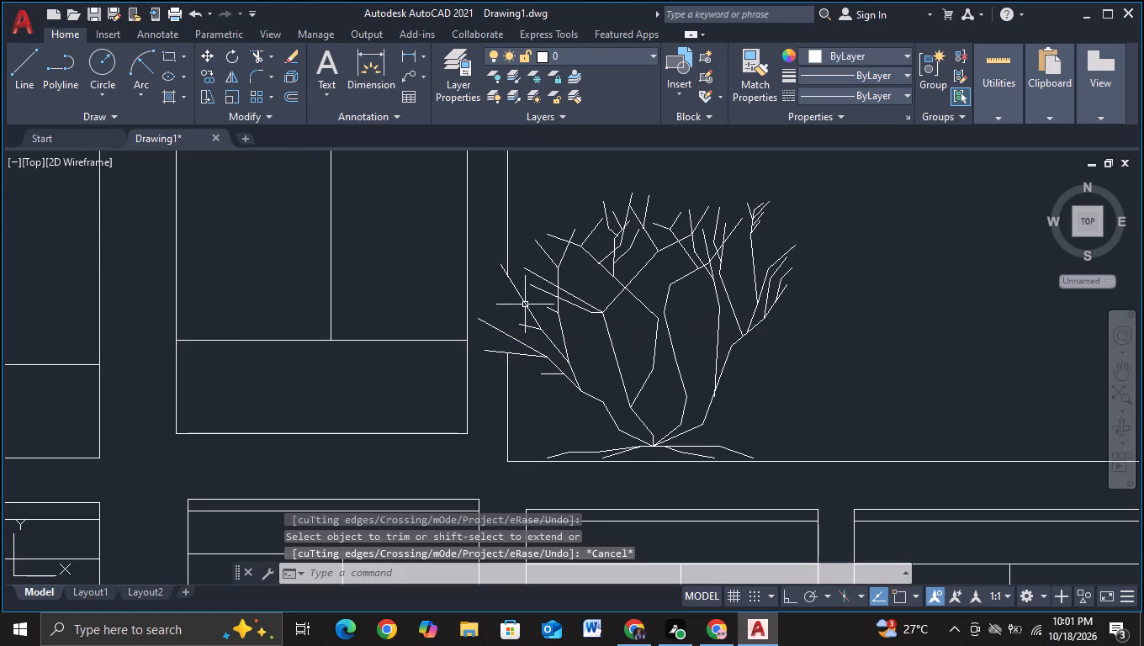
Copy the shrub on the connecting block's roof nine times horizontally, about 5.6 units apart, with the last about 48.2 units away overlapping the tall block's wall.
{"action": "left_click", "coordinate": [562, 328]}
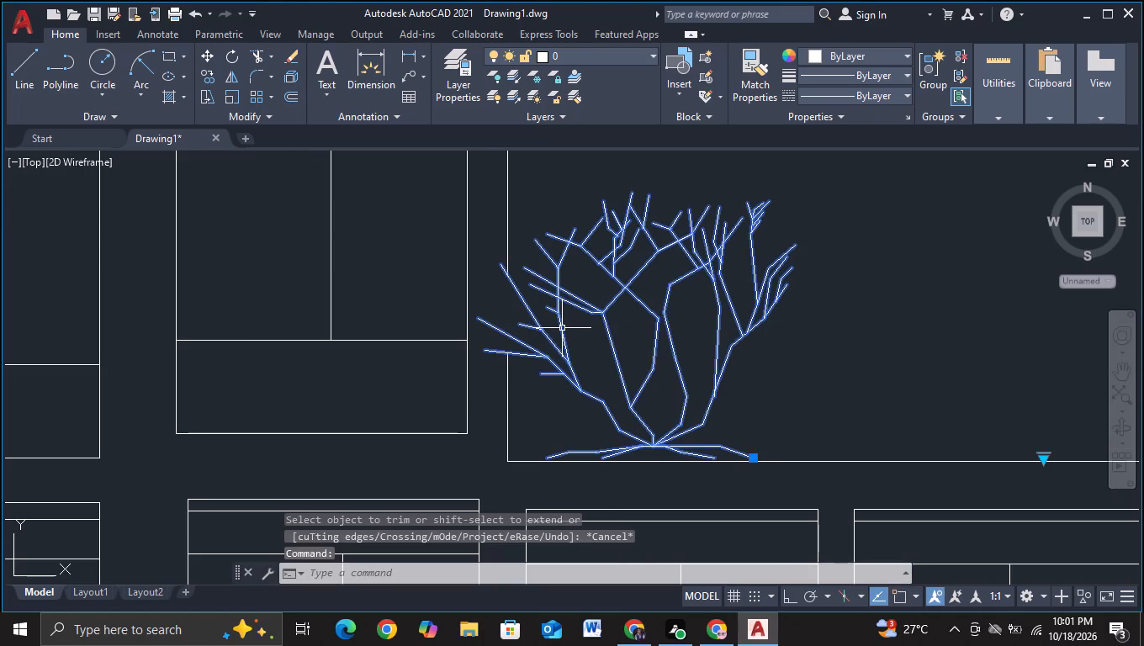
{"action": "key", "text": "c"}
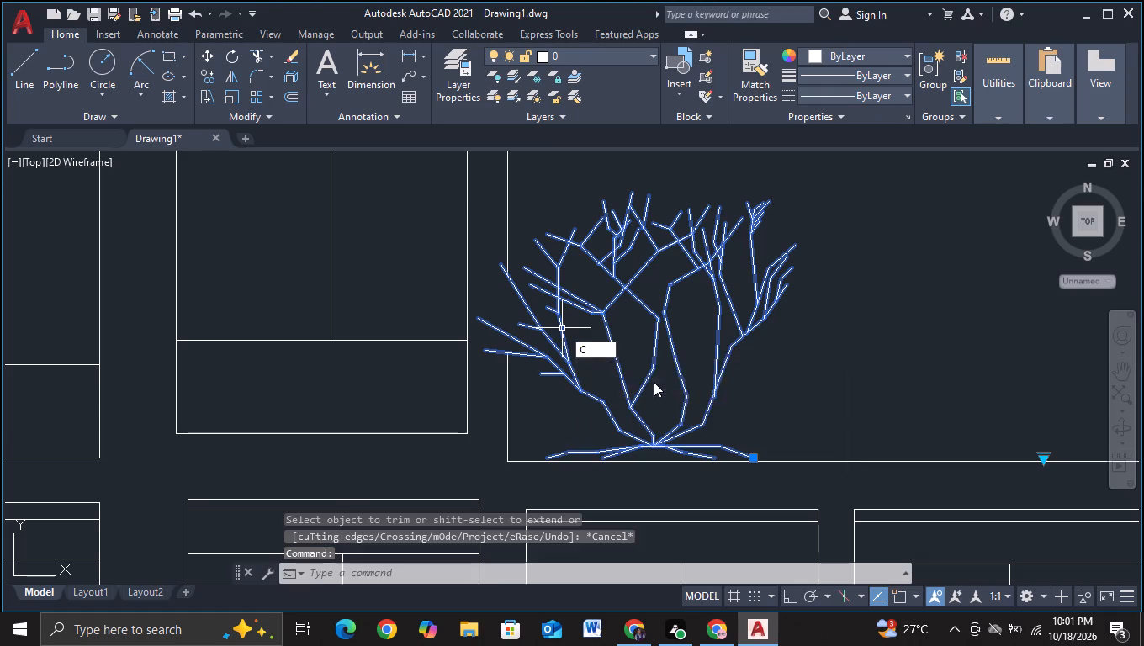
{"action": "left_click", "coordinate": [654, 382]}
{"action": "left_click", "coordinate": [623, 337]}
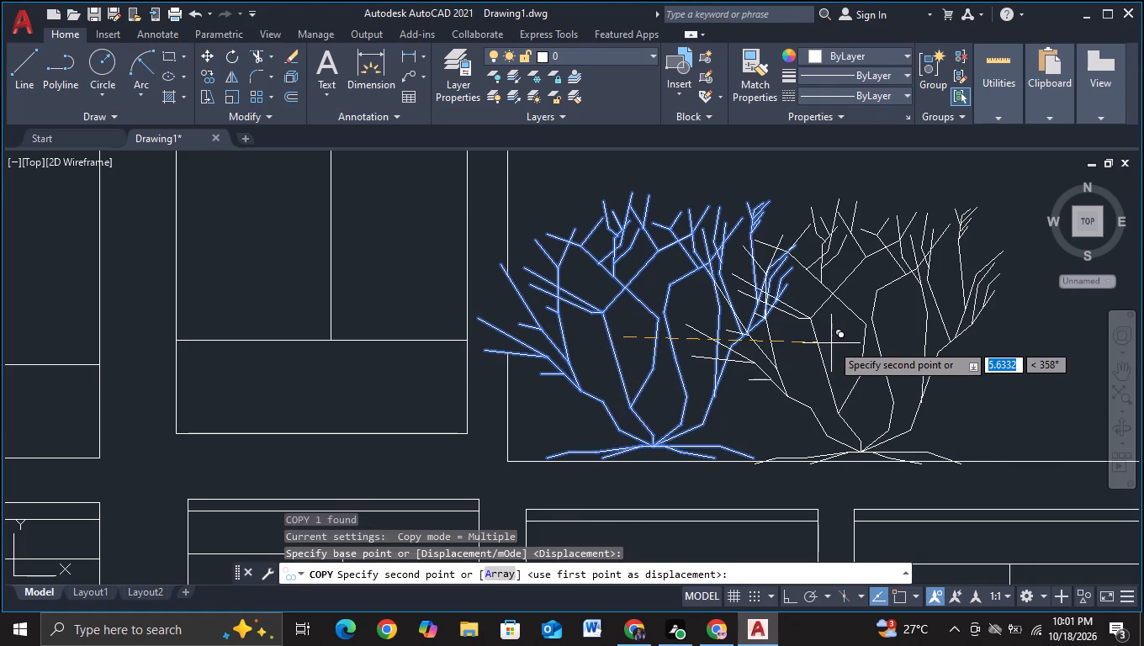
{"action": "key", "text": "F8"}
{"action": "left_click", "coordinate": [831, 343]}
{"action": "middle_click_drag", "start_coordinate": [845, 343], "coordinate": [520, 312]}
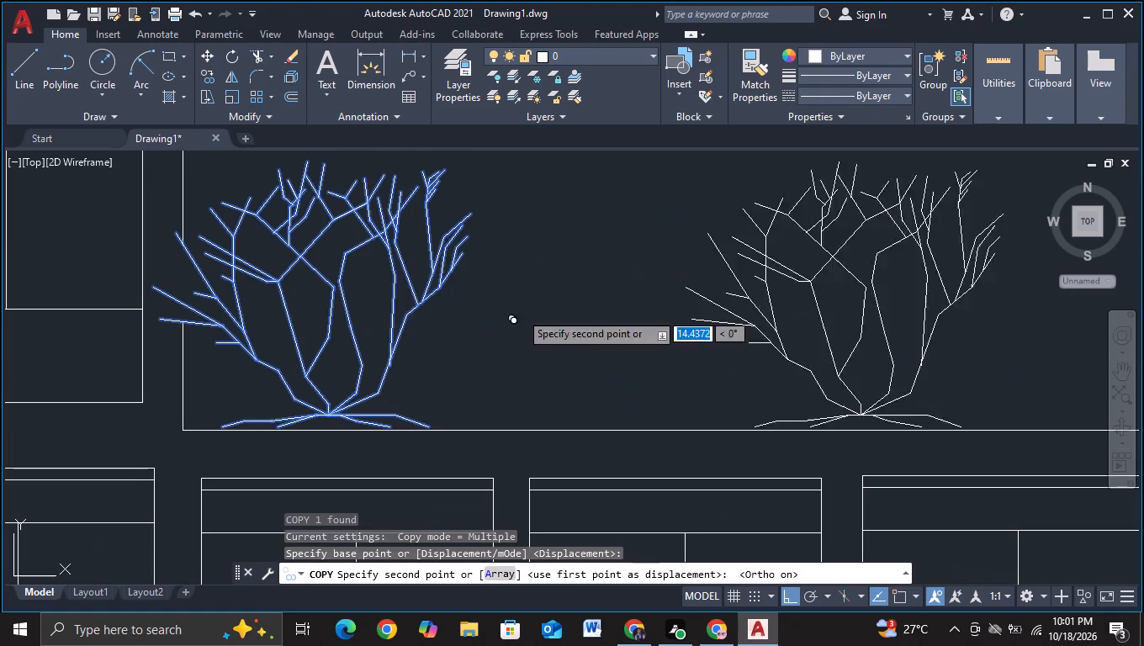
{"action": "left_click", "coordinate": [508, 305]}
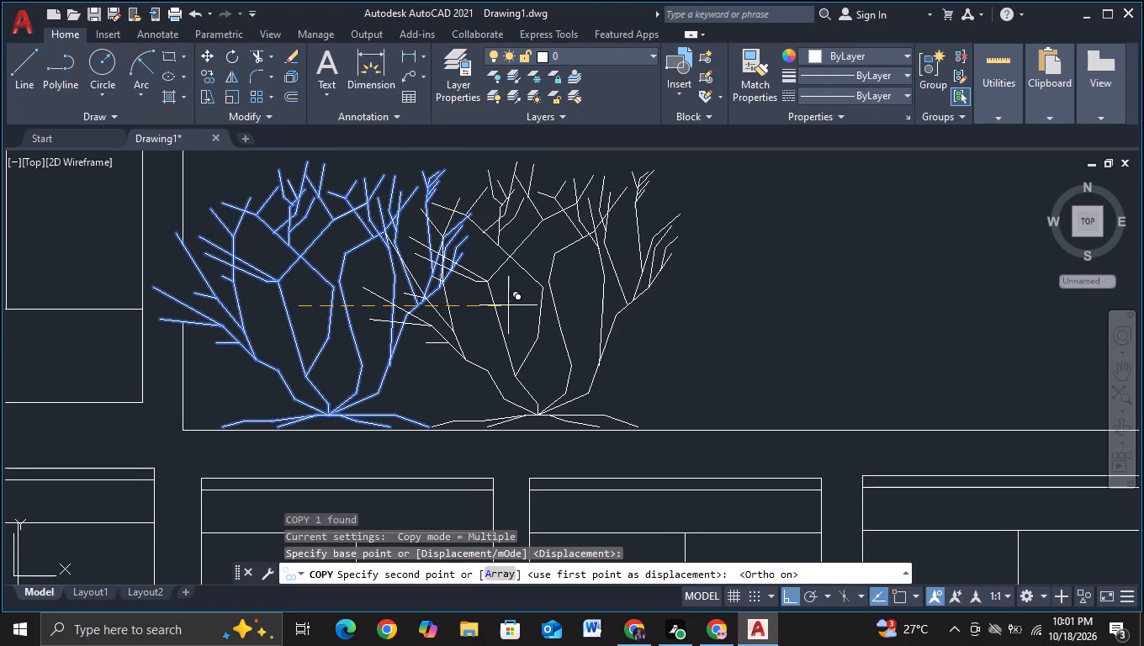
{"action": "left_click", "coordinate": [712, 316]}
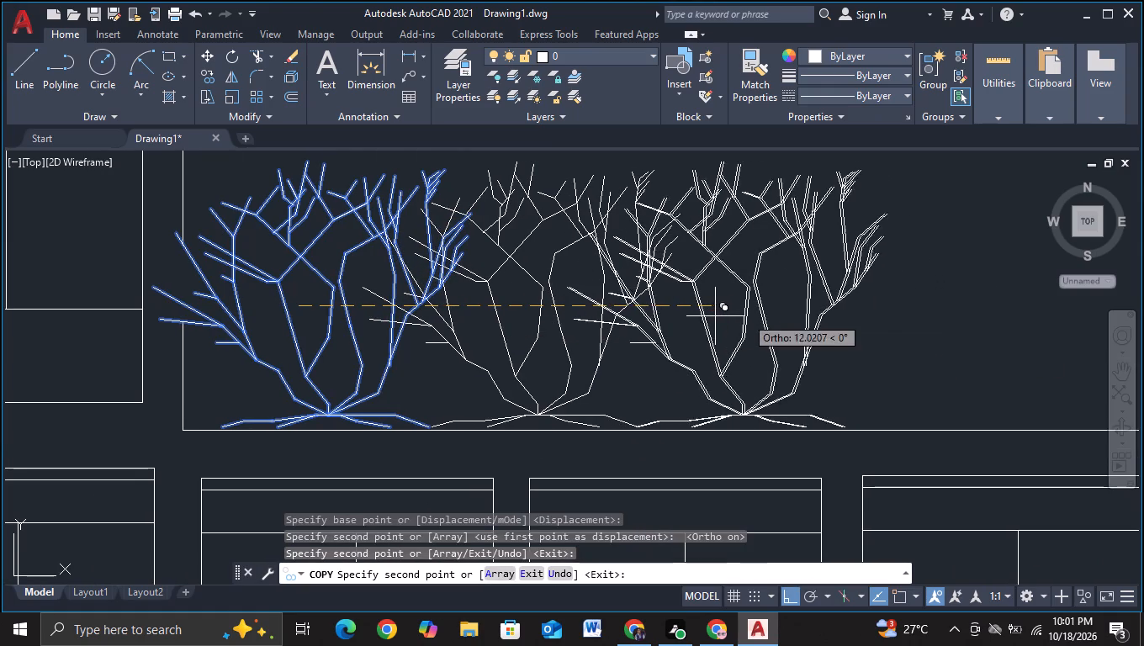
{"action": "middle_click_drag", "start_coordinate": [750, 316], "coordinate": [461, 308]}
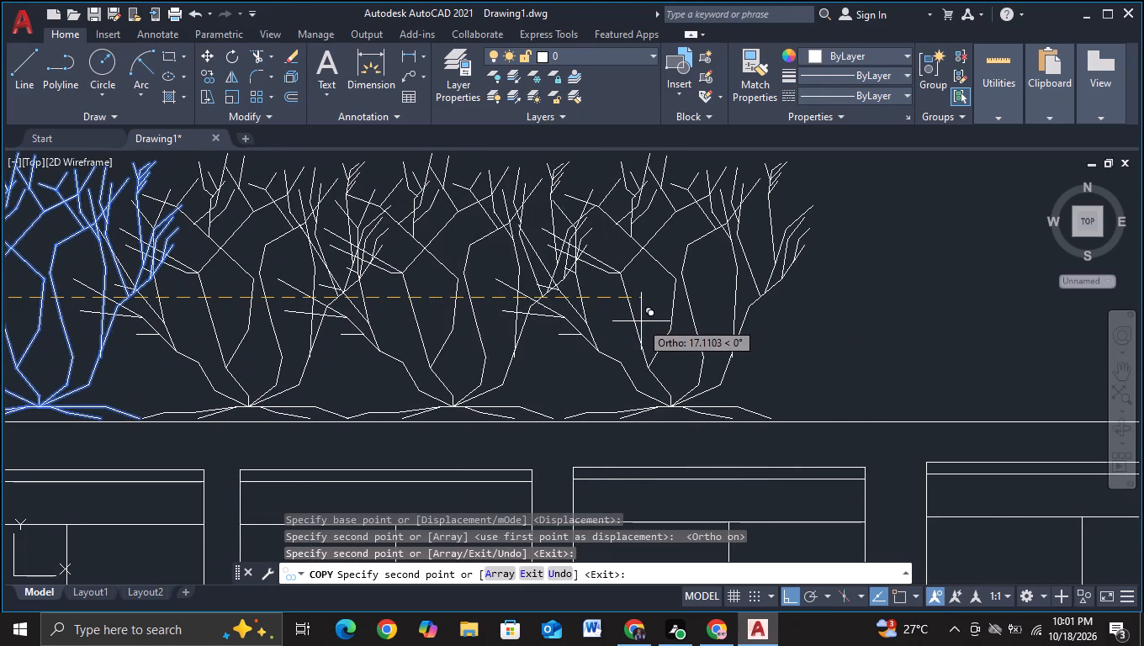
{"action": "left_click", "coordinate": [628, 321]}
{"action": "middle_click_drag", "start_coordinate": [744, 316], "coordinate": [328, 322]}
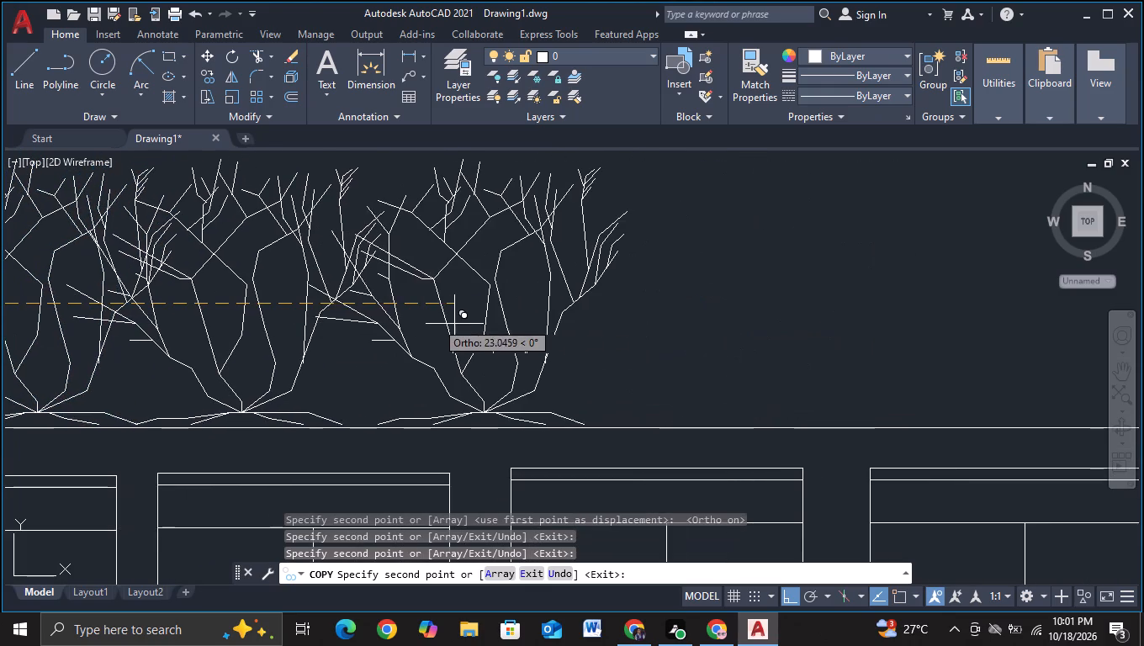
{"action": "left_click", "coordinate": [419, 320]}
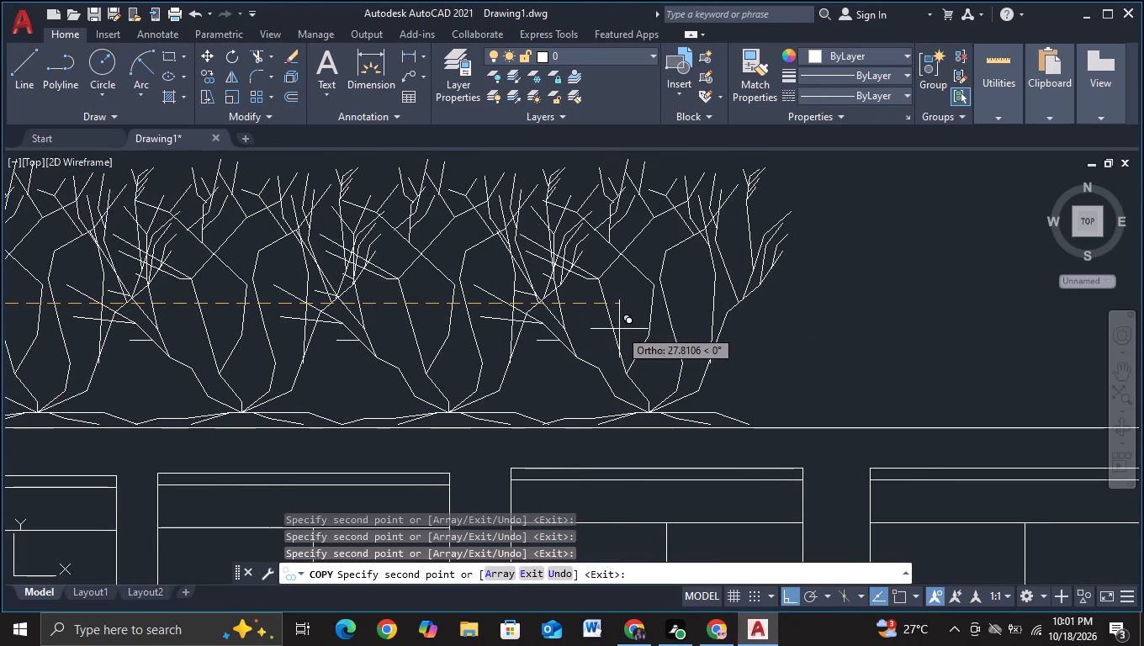
{"action": "left_click", "coordinate": [622, 329]}
{"action": "middle_click_drag", "start_coordinate": [622, 329], "coordinate": [199, 326]}
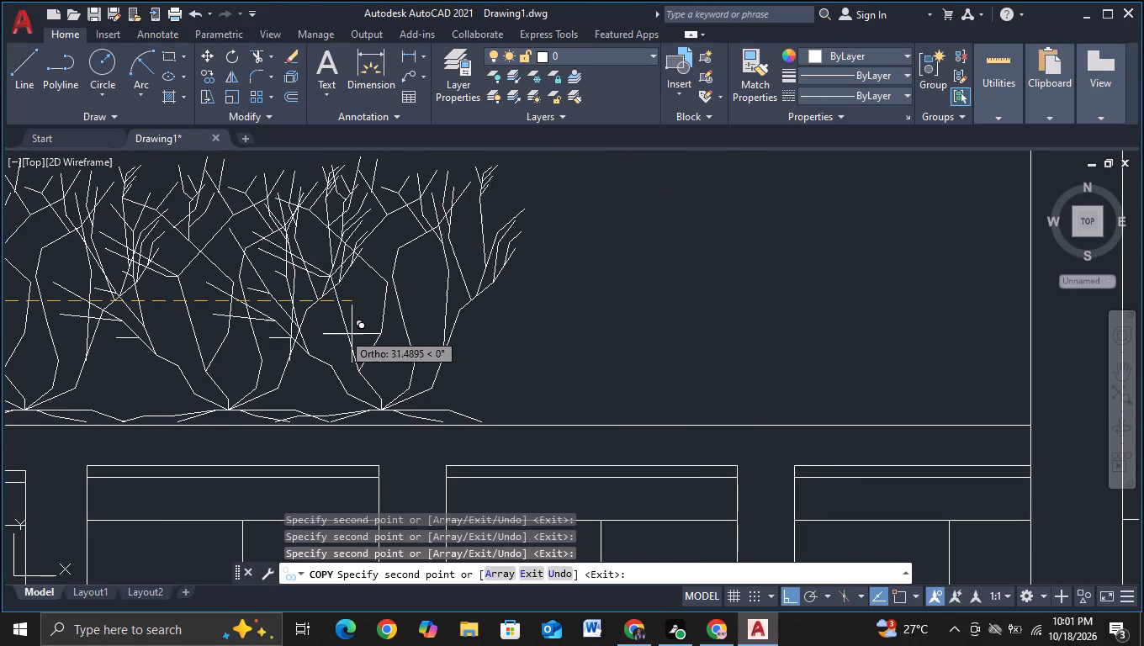
{"action": "left_click", "coordinate": [405, 338]}
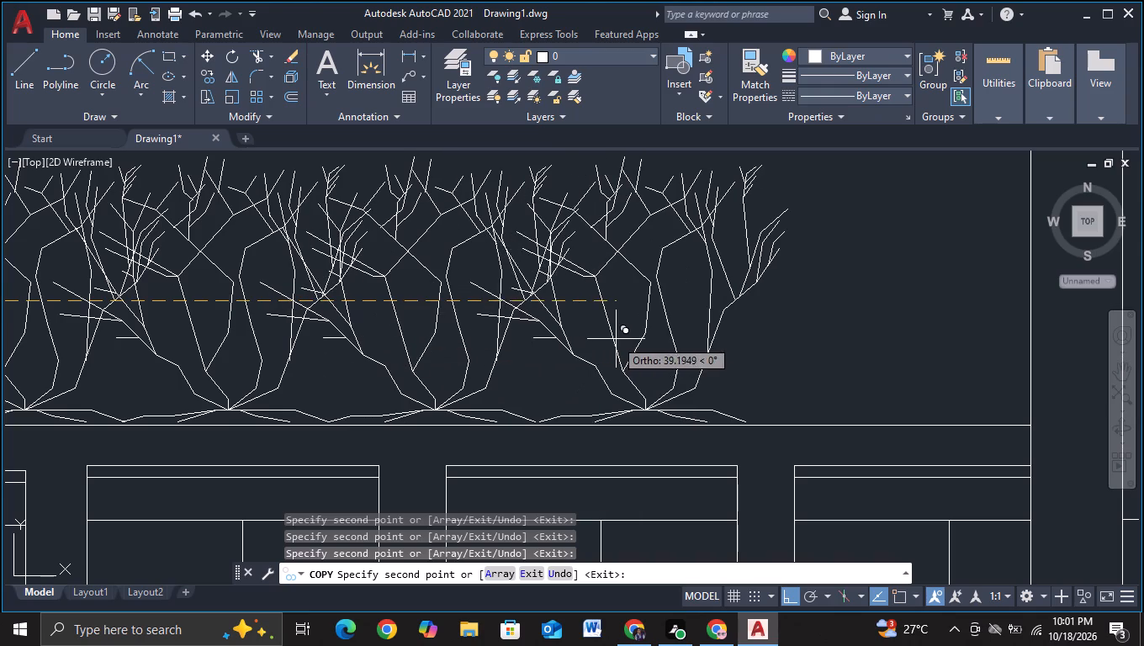
{"action": "left_click", "coordinate": [608, 340]}
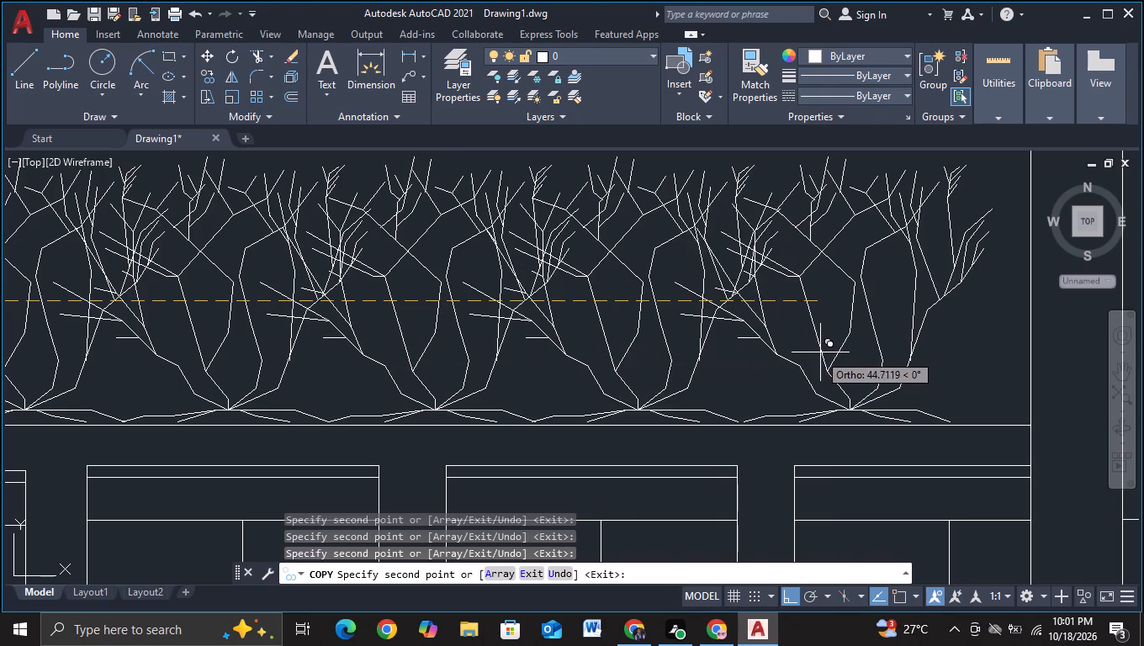
{"action": "left_click", "coordinate": [814, 354]}
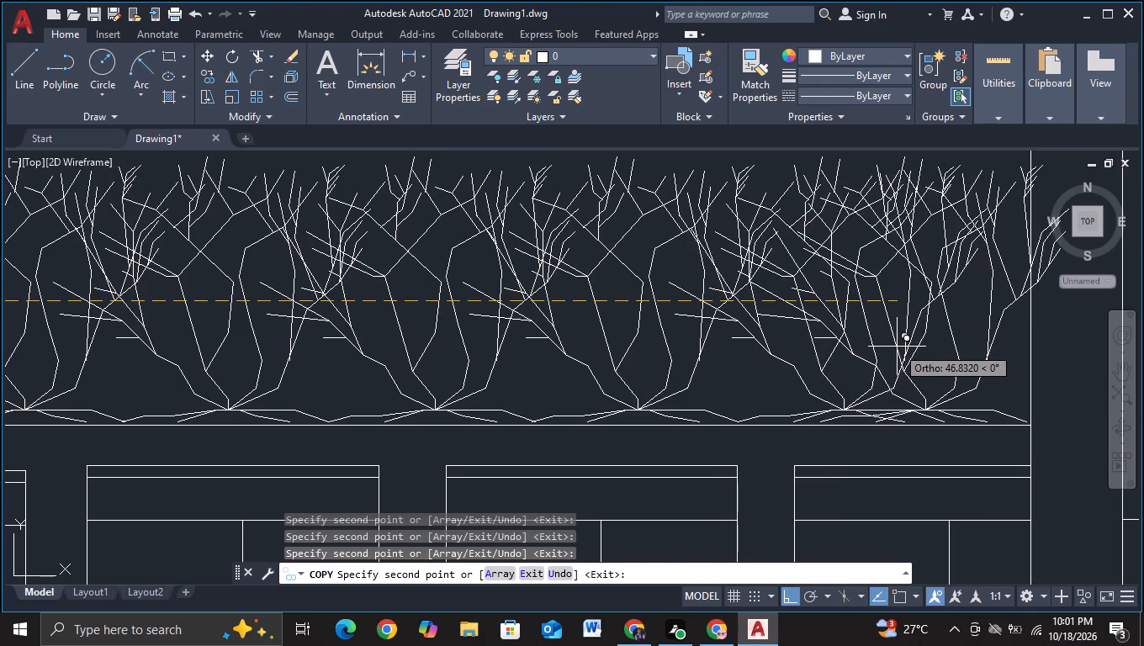
{"action": "middle_click_drag", "start_coordinate": [924, 346], "coordinate": [638, 388]}
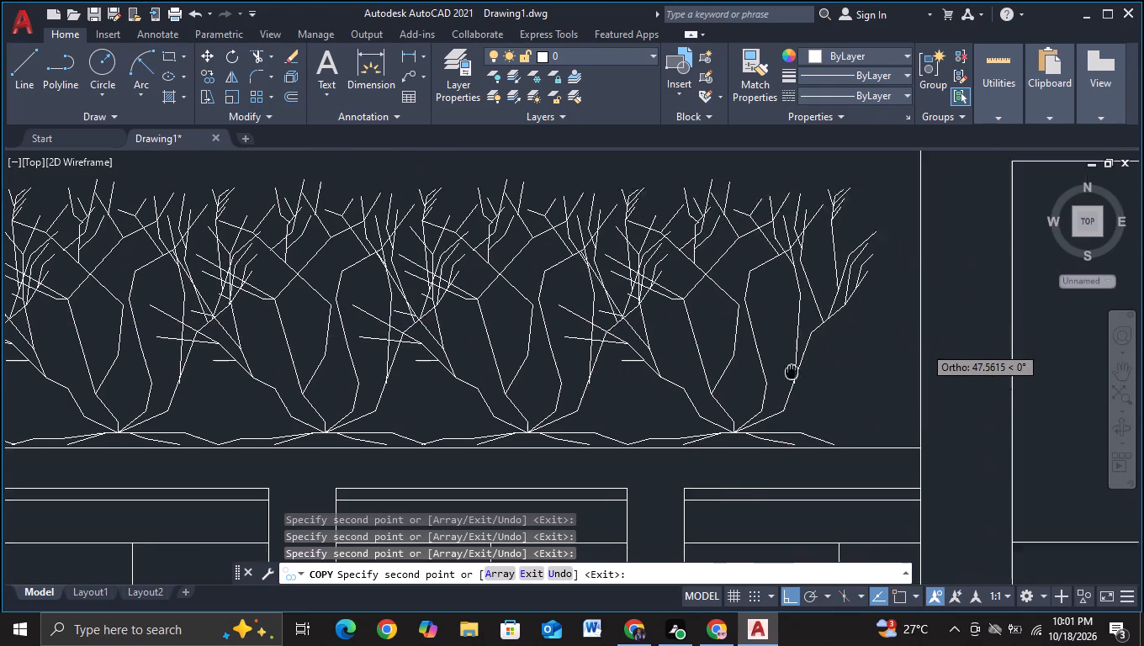
{"action": "left_click", "coordinate": [663, 373]}
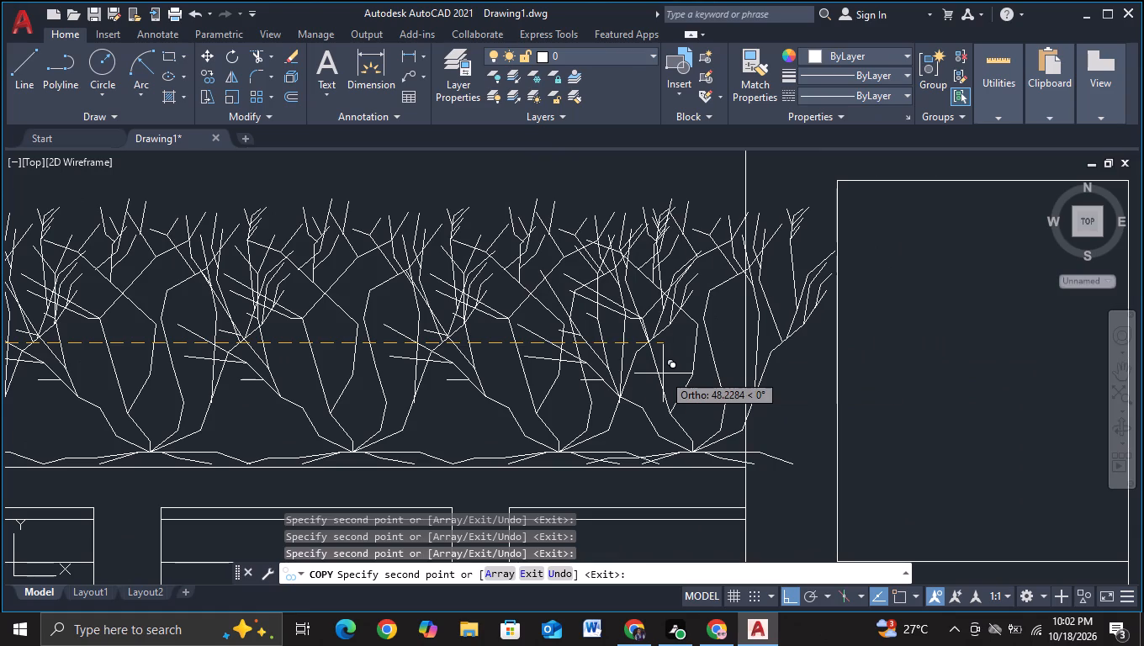
{"action": "key", "text": "Escape"}
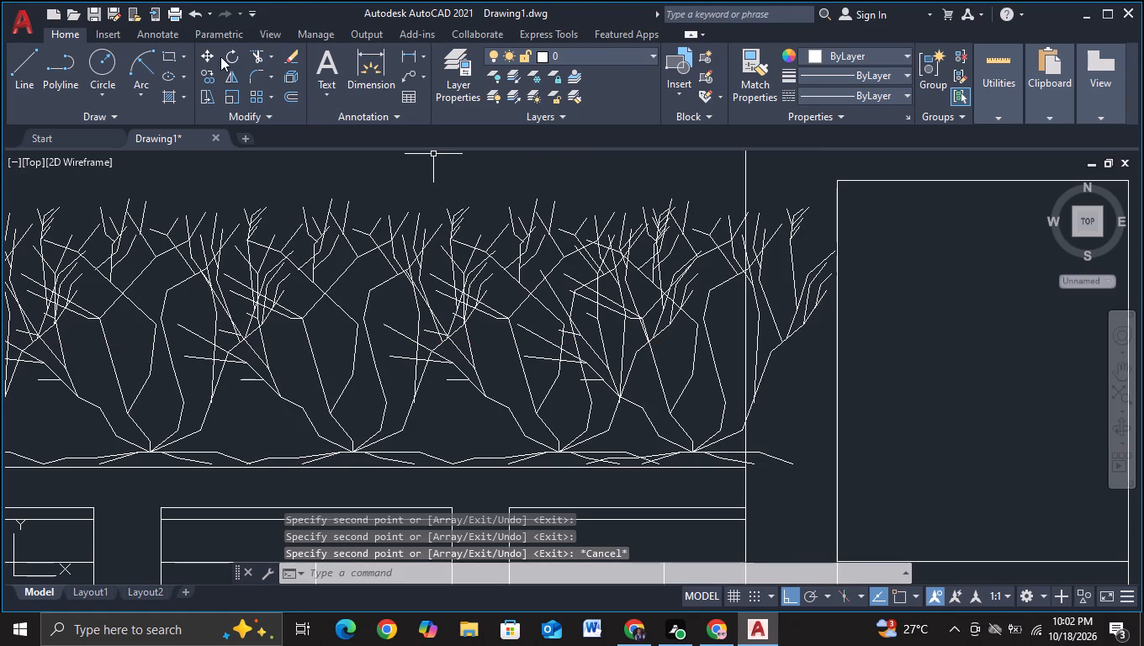
{"action": "key", "text": "Escape"}
Trim the tall block's vertical wall line where it passes behind the branches of the last shrub in the connecting roof's row.
{"action": "left_click", "coordinate": [257, 60]}
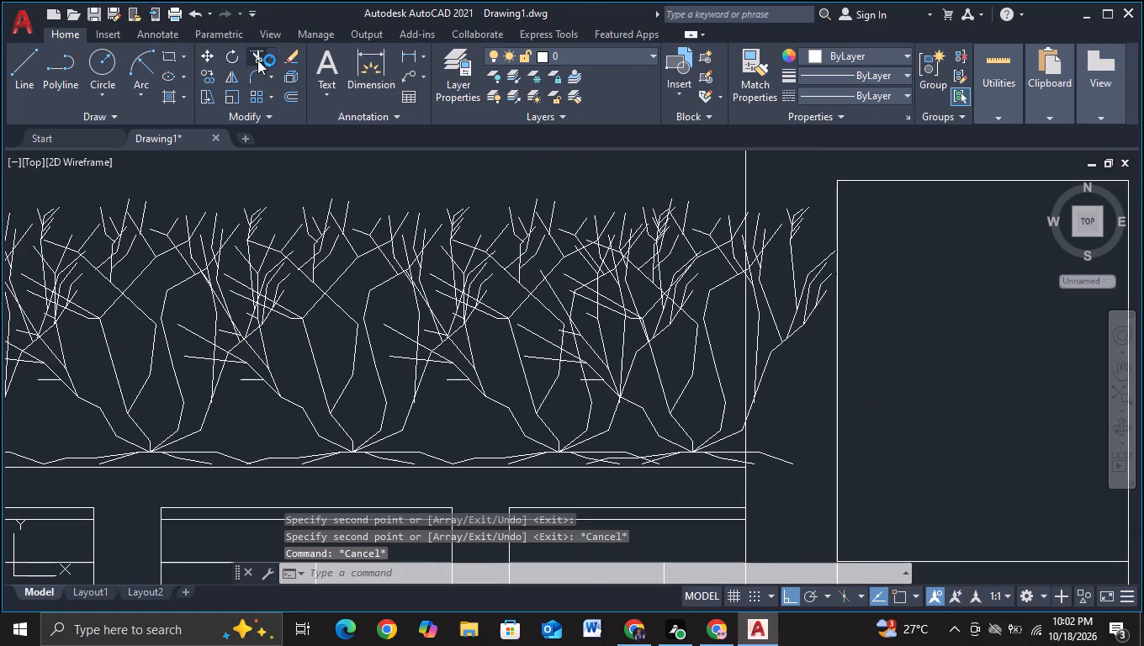
{"action": "left_click", "coordinate": [742, 336]}
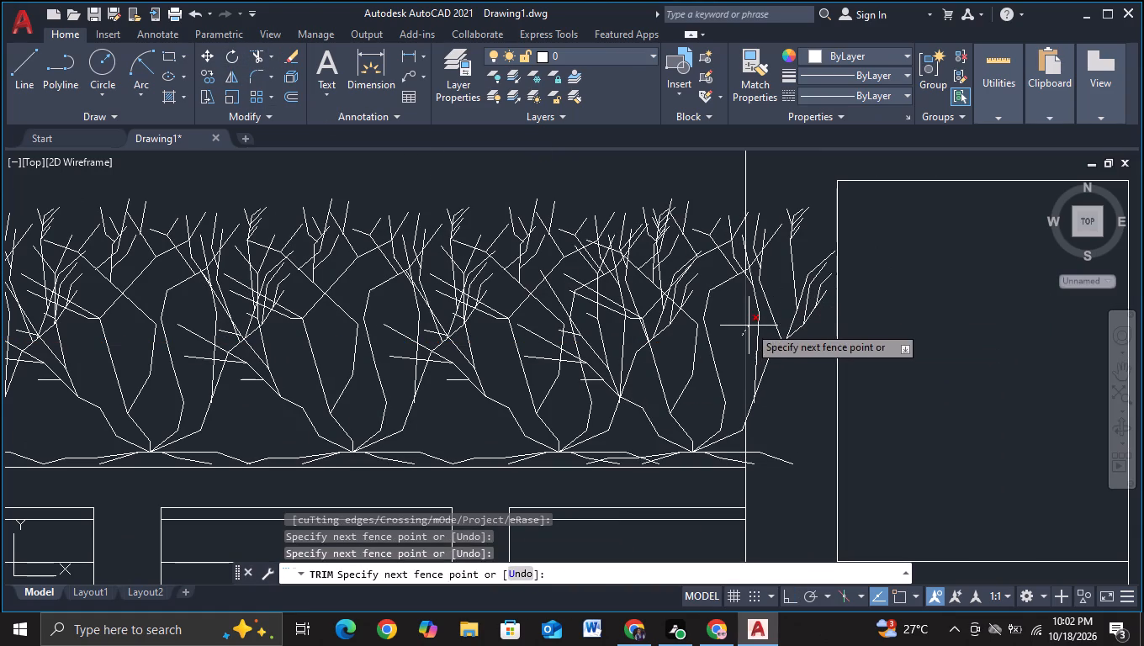
{"action": "left_click", "coordinate": [749, 326]}
{"action": "scroll", "coordinate": [746, 262], "scroll_direction": "up", "scroll_amount": 2}
{"action": "left_click", "coordinate": [744, 268]}
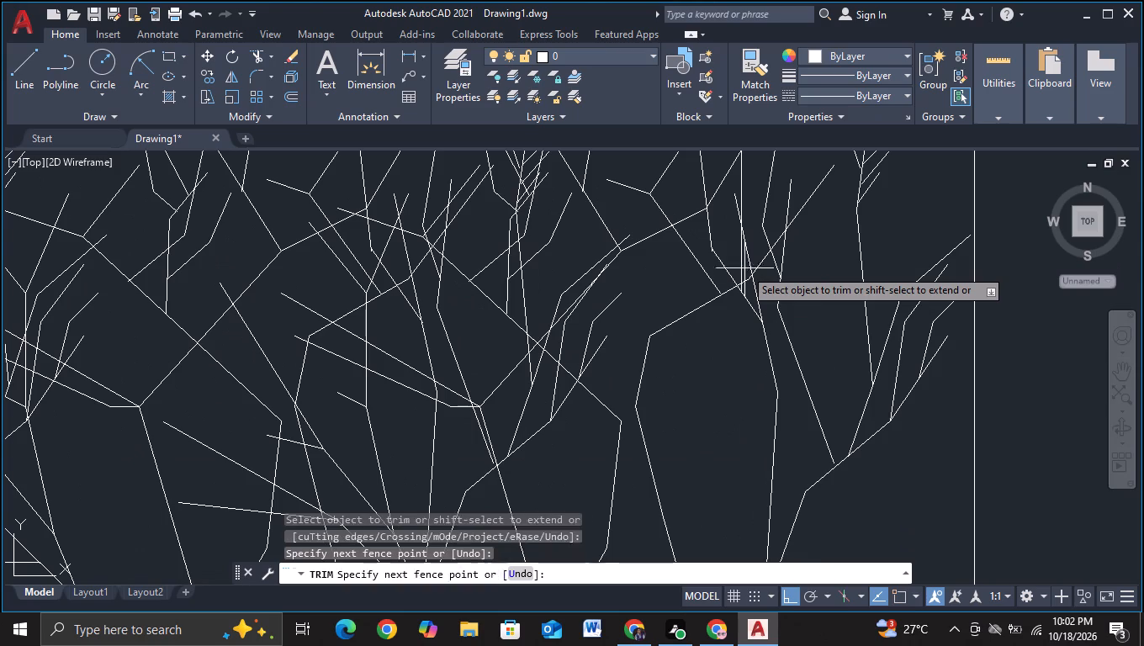
{"action": "middle_click_drag", "start_coordinate": [745, 247], "coordinate": [720, 366]}
{"action": "left_click_drag", "start_coordinate": [705, 291], "coordinate": [678, 311]}
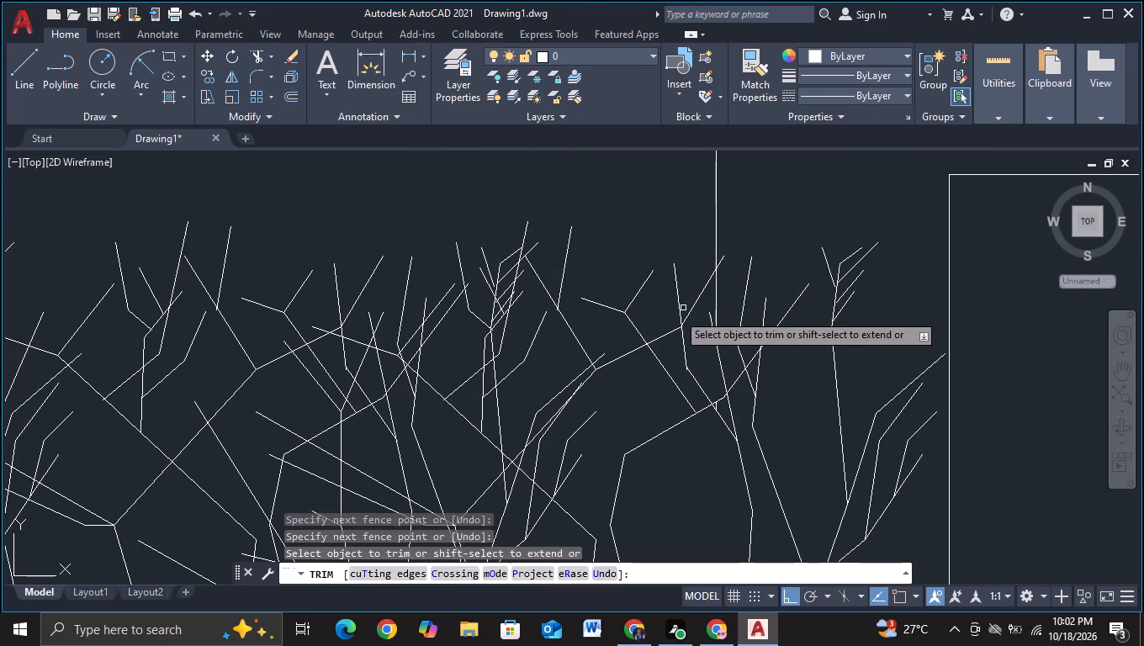
{"action": "left_click_drag", "start_coordinate": [703, 300], "coordinate": [743, 286]}
{"action": "scroll", "coordinate": [749, 292], "scroll_direction": "down", "scroll_amount": 2}
{"action": "middle_click_drag", "start_coordinate": [742, 389], "coordinate": [701, 254]}
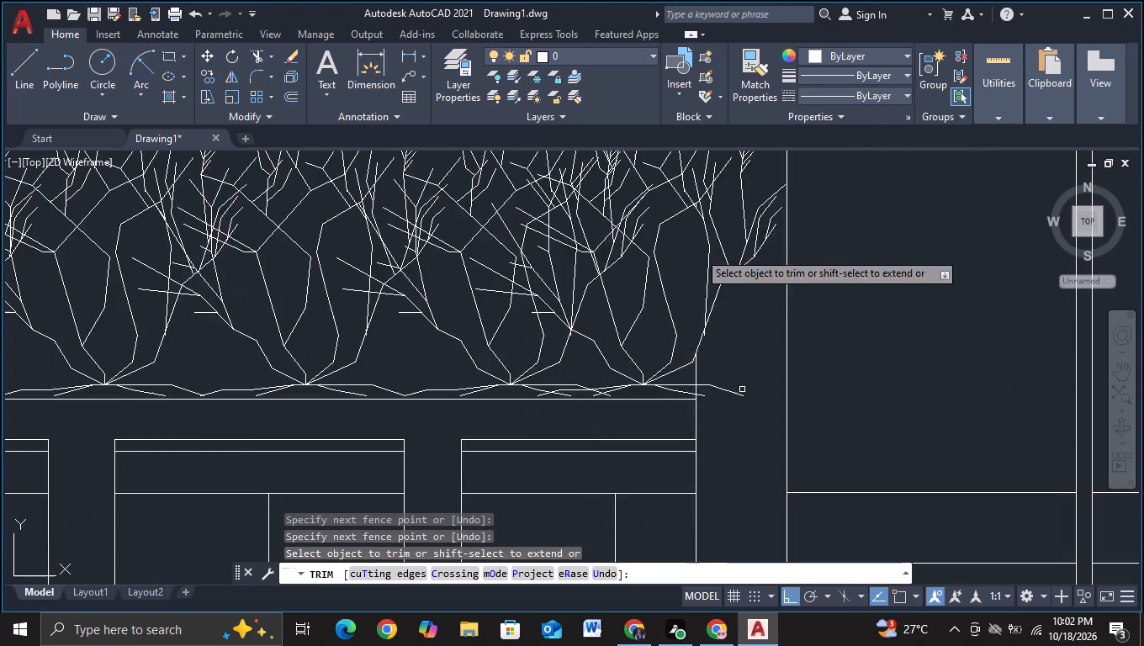
{"action": "scroll", "coordinate": [694, 327], "scroll_direction": "up", "scroll_amount": 2}
{"action": "key", "text": "Escape"}
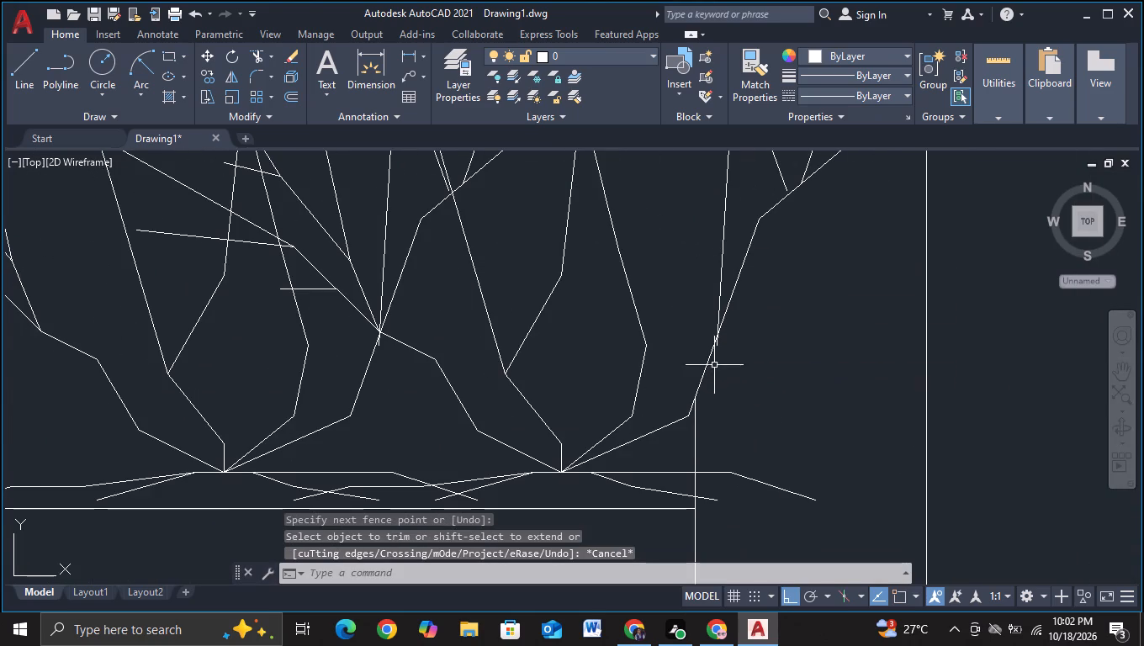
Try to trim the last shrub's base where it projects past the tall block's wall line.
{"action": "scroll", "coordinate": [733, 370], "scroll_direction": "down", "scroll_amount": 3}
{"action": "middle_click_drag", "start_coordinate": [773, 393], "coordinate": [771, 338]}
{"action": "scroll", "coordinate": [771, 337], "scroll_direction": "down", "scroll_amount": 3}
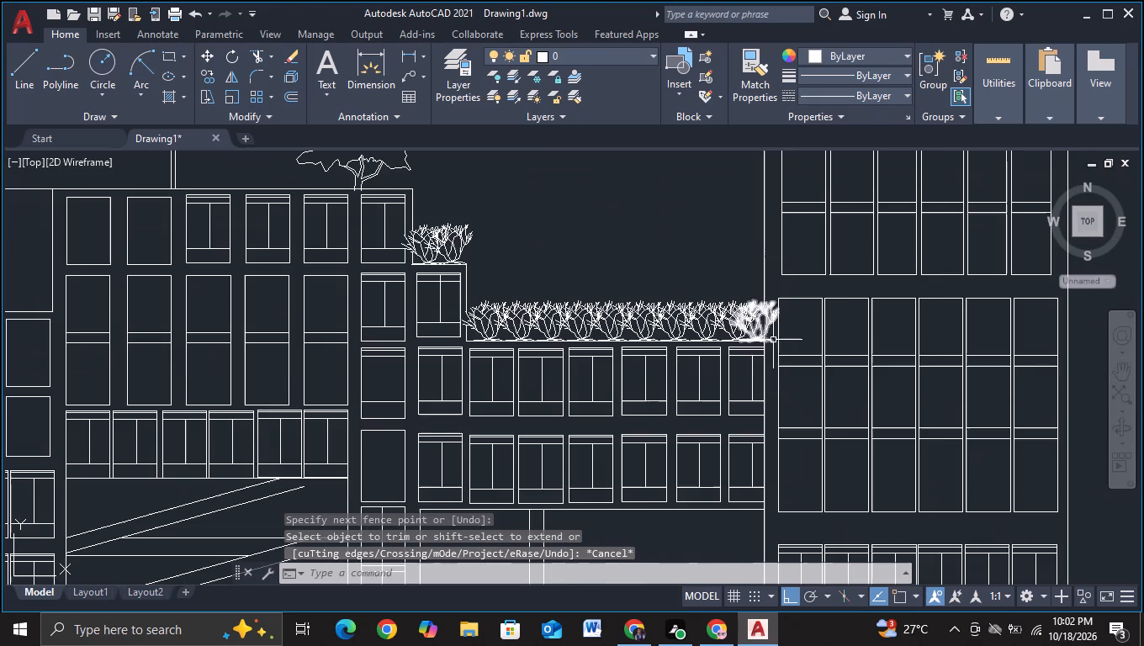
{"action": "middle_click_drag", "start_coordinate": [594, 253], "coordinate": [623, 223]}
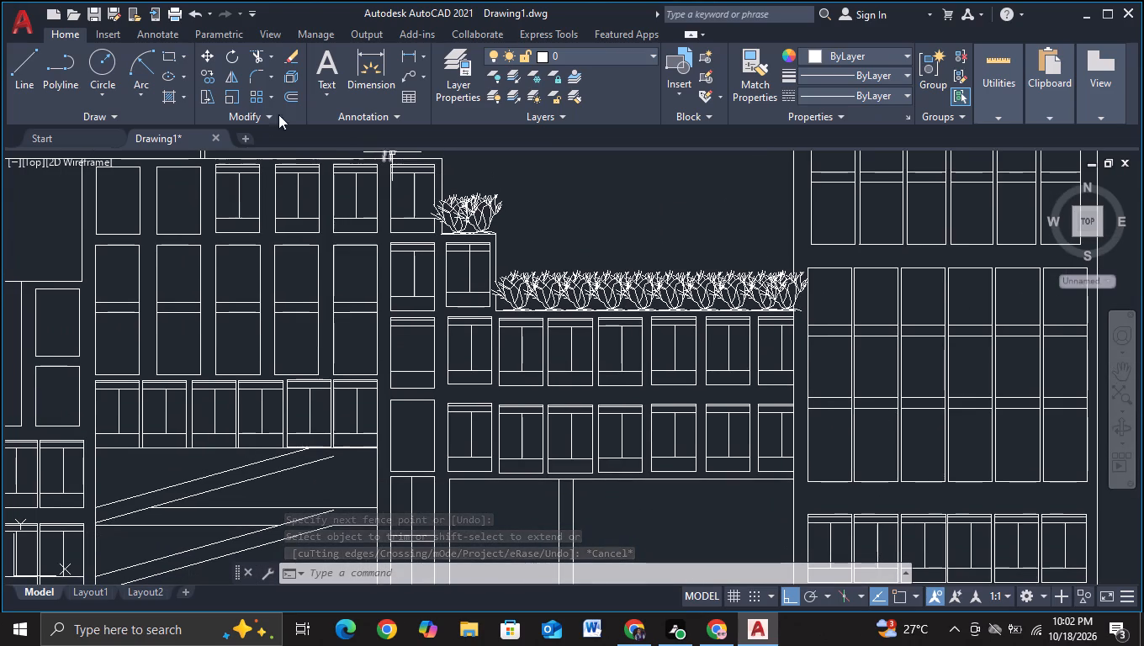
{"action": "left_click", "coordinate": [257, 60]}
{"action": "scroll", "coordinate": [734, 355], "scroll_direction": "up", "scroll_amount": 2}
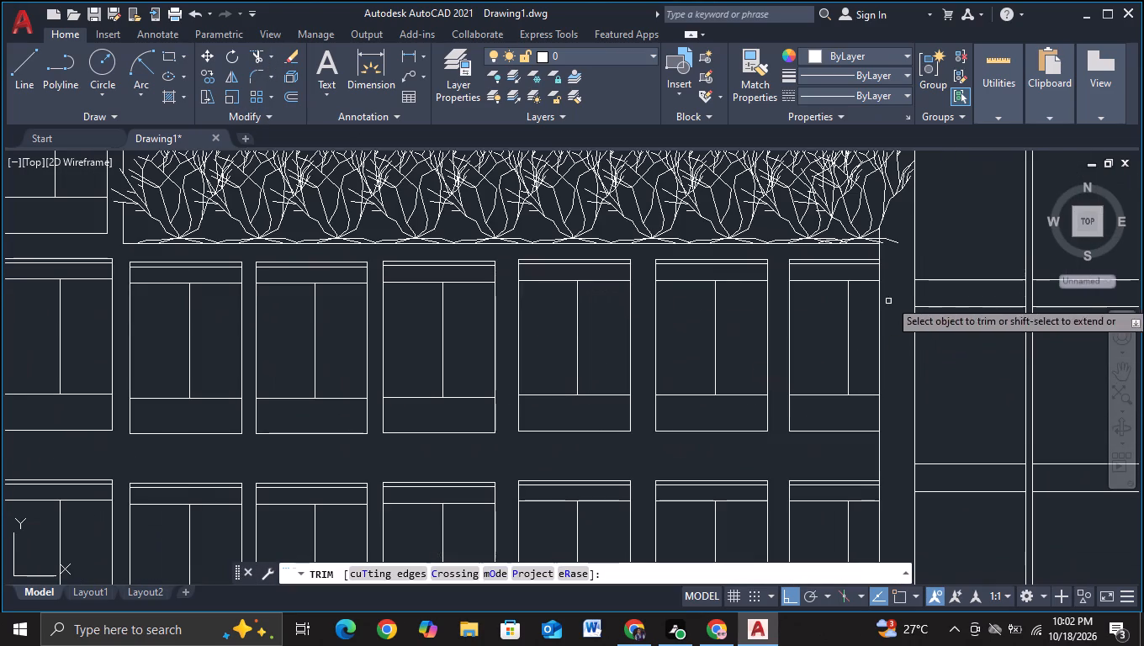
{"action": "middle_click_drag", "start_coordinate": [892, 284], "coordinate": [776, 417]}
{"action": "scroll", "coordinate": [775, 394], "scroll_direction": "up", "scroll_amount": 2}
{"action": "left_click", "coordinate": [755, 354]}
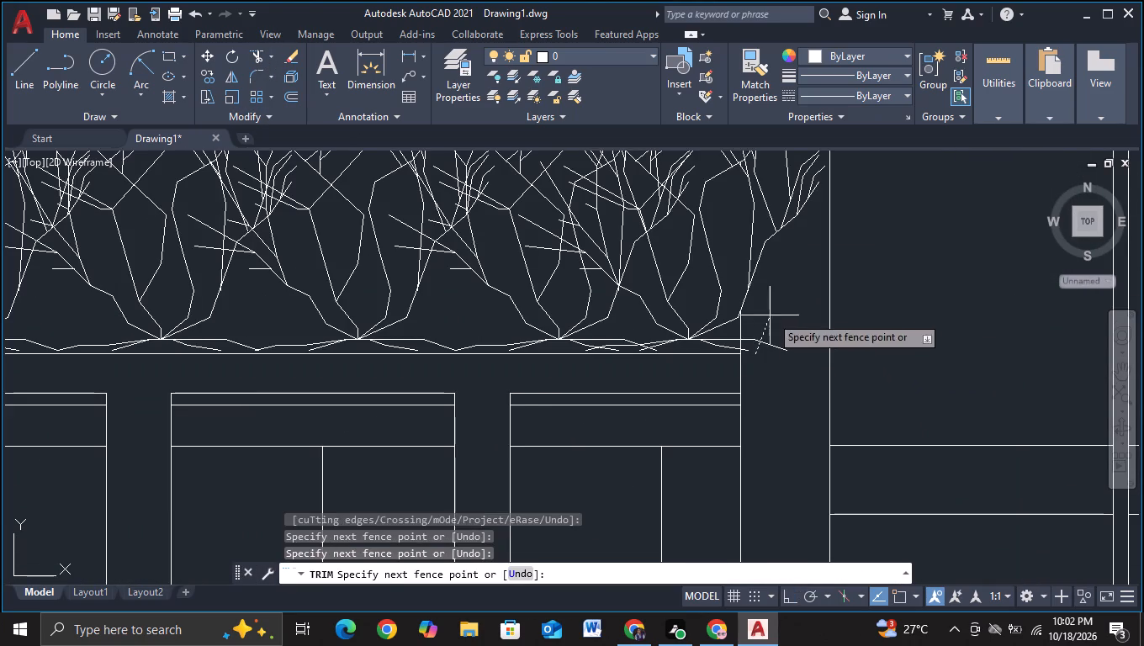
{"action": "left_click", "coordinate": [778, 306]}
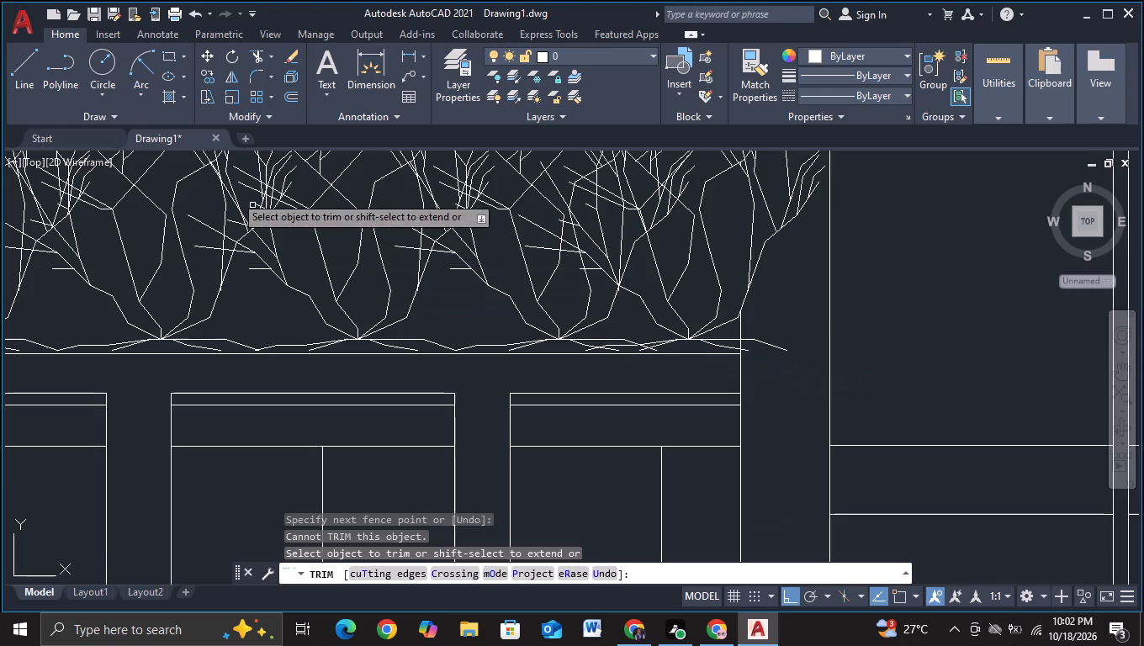
Draw a short horizontal line under the last shrub's base, from the roof end across the tall block's wall to the outermost root tip.
{"action": "left_click", "coordinate": [26, 83]}
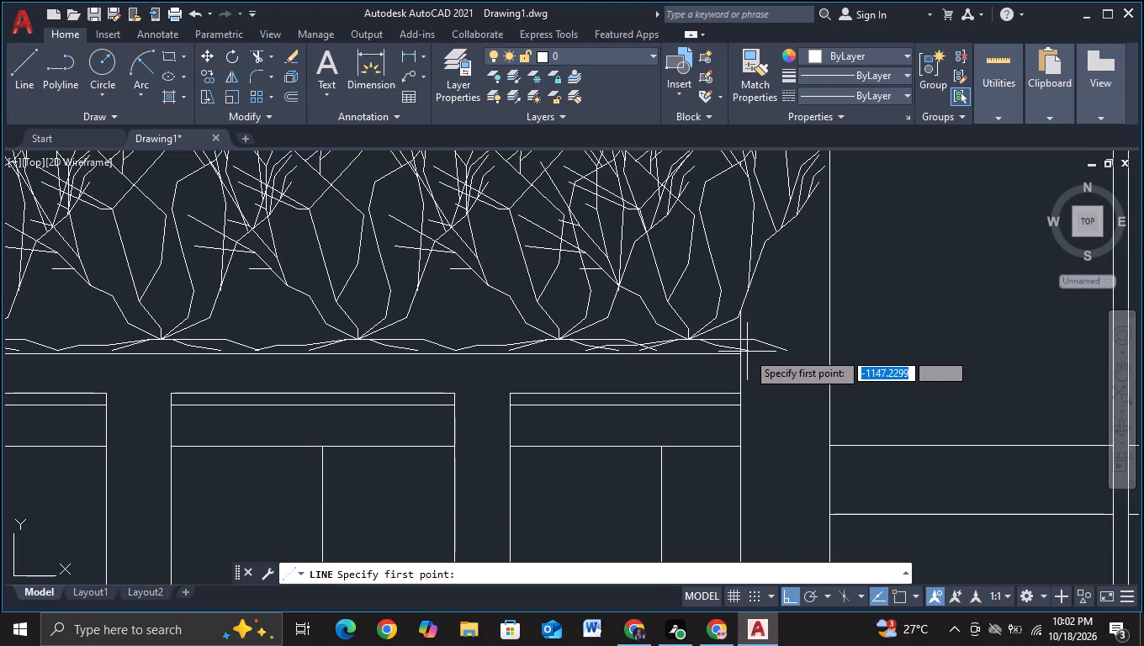
{"action": "left_click", "coordinate": [735, 352]}
{"action": "left_click", "coordinate": [787, 352]}
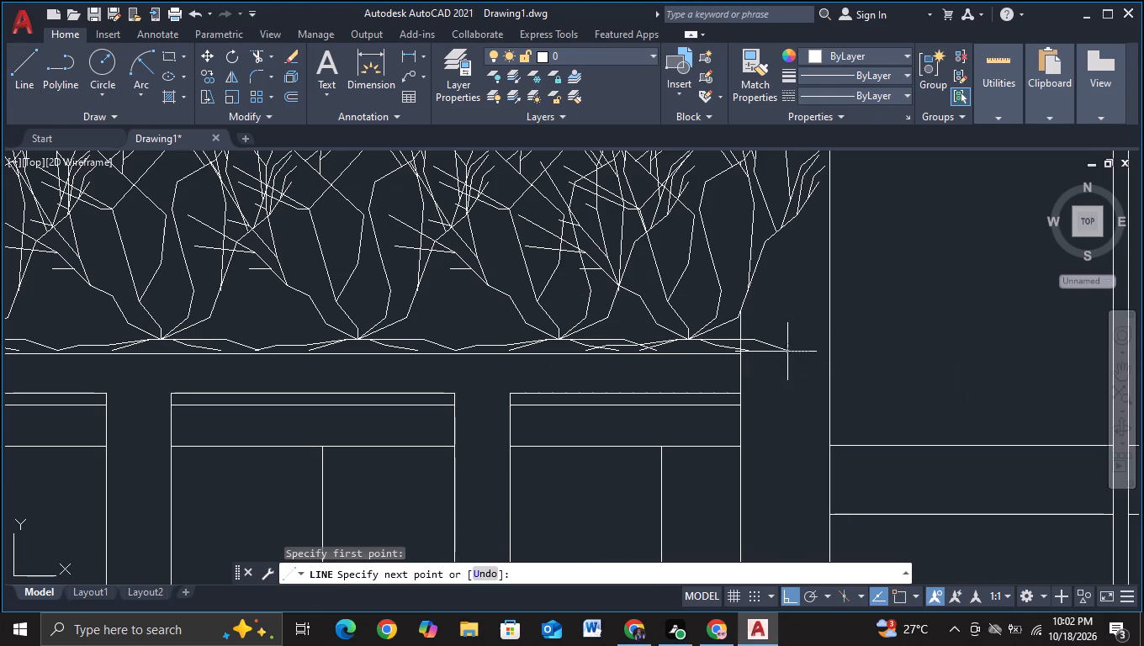
{"action": "key", "text": "Escape"}
Trim the remaining pieces of the tall block's wall line between the last shrub's lowest branch and the short base line.
{"action": "scroll", "coordinate": [798, 409], "scroll_direction": "down", "scroll_amount": 2}
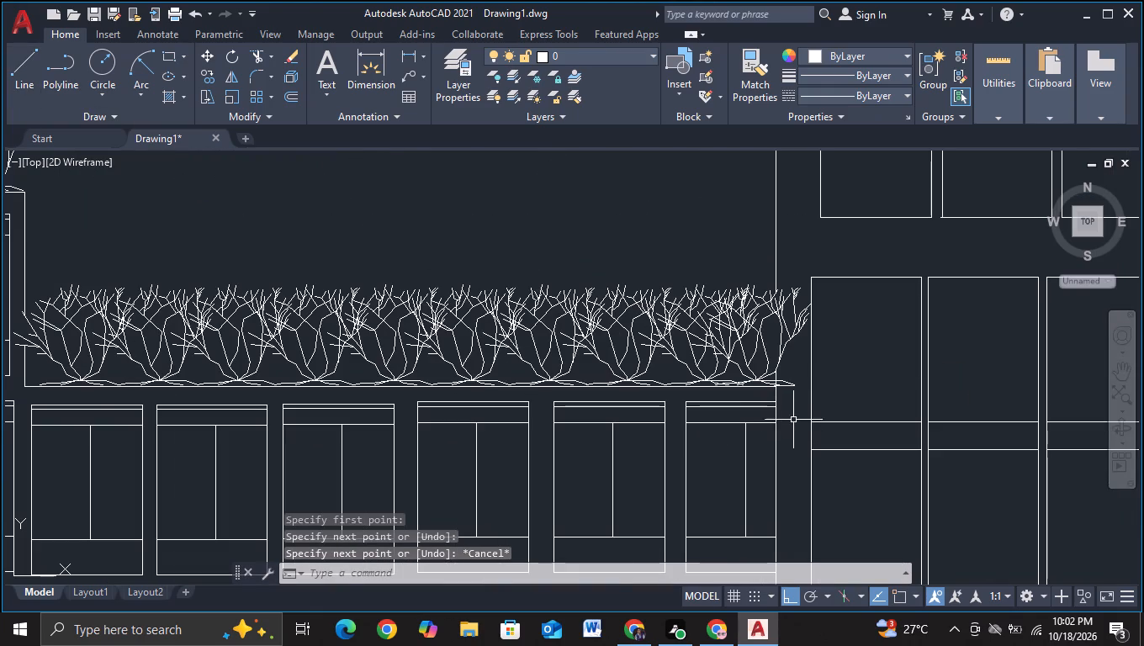
{"action": "scroll", "coordinate": [784, 386], "scroll_direction": "up", "scroll_amount": 2}
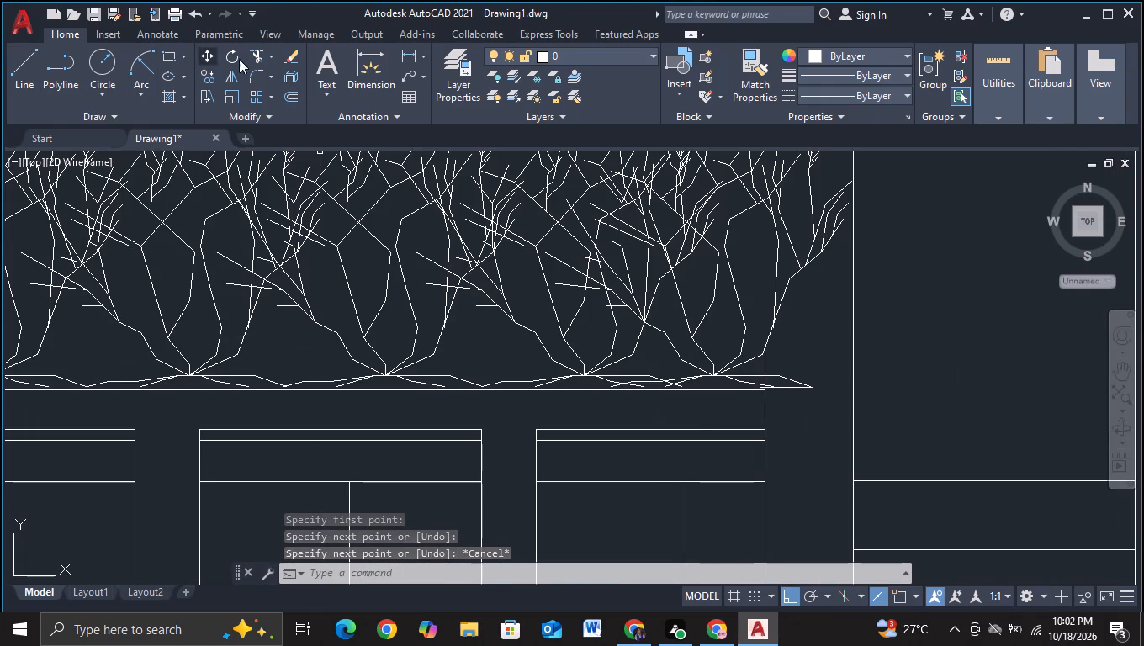
{"action": "left_click", "coordinate": [261, 58]}
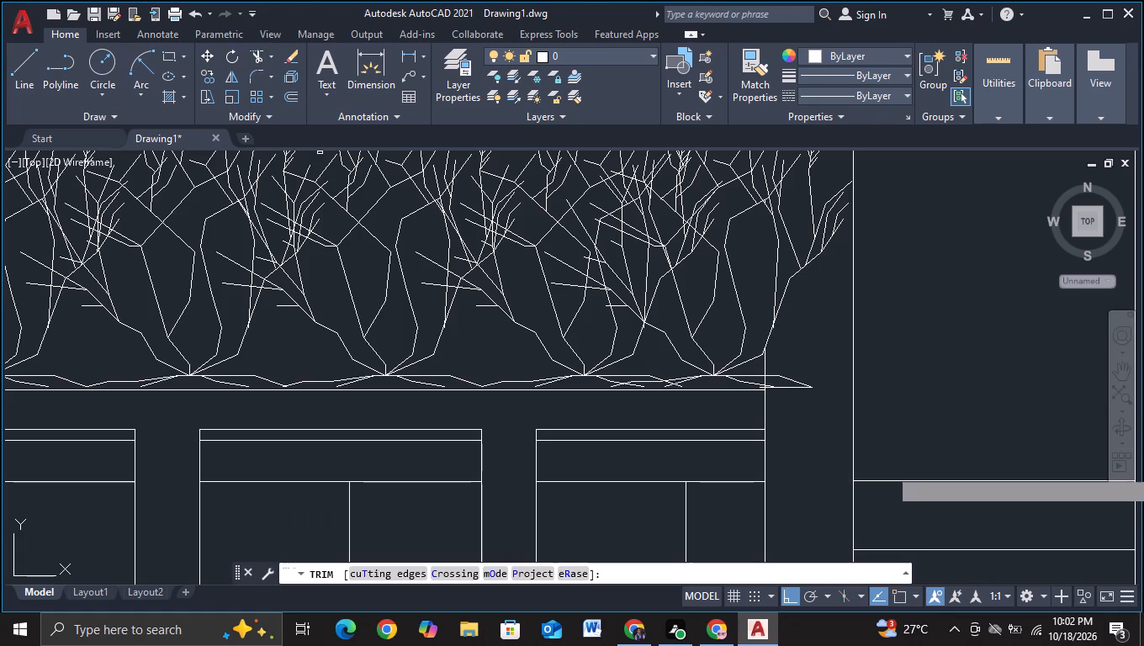
{"action": "left_click_drag", "start_coordinate": [776, 368], "coordinate": [755, 367]}
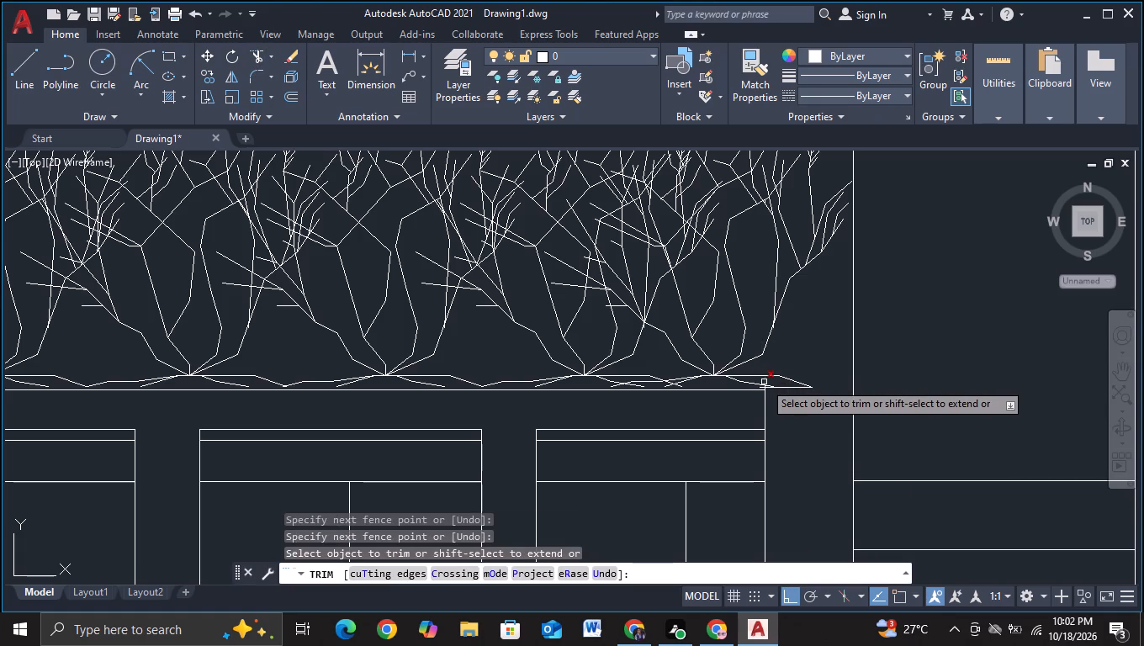
{"action": "left_click", "coordinate": [764, 382]}
{"action": "scroll", "coordinate": [805, 373], "scroll_direction": "down", "scroll_amount": 2}
{"action": "key", "text": "Escape"}
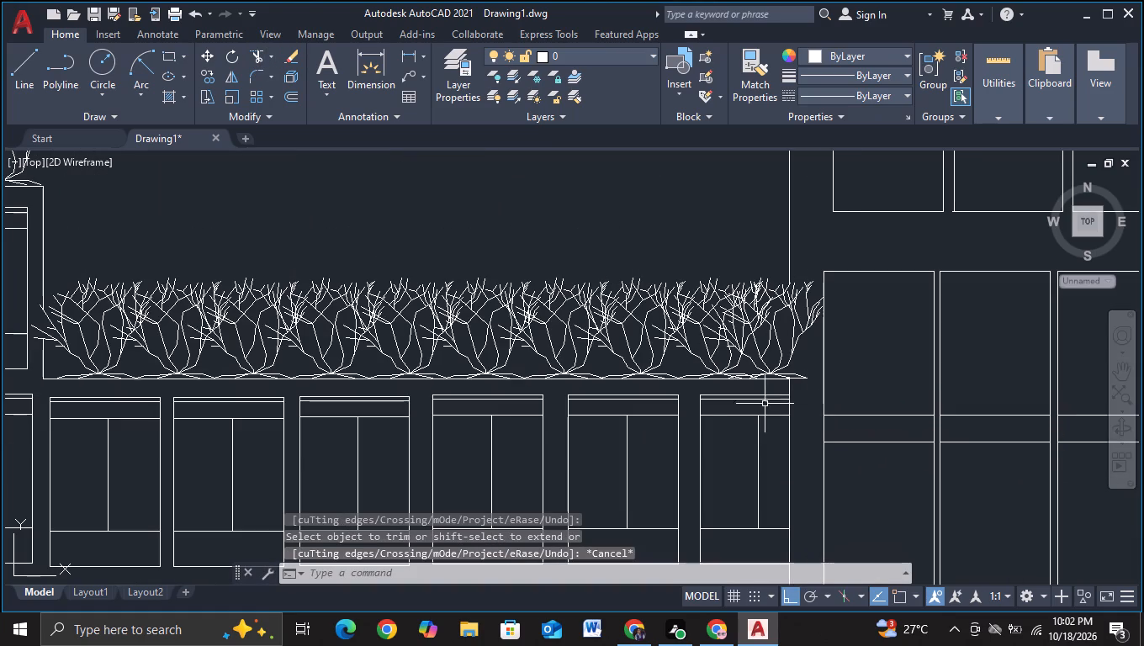
{"action": "scroll", "coordinate": [710, 381], "scroll_direction": "down", "scroll_amount": 2}
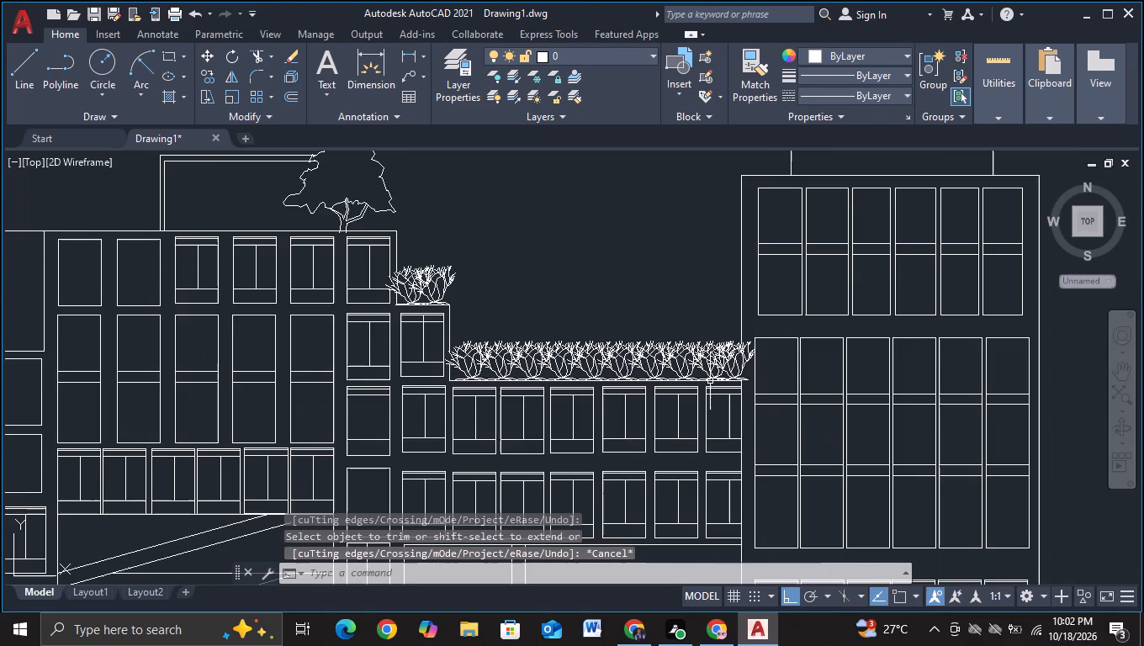
Delete the last shrub in the connecting roof's row and the short base line beneath it.
{"action": "scroll", "coordinate": [749, 389], "scroll_direction": "up", "scroll_amount": 3}
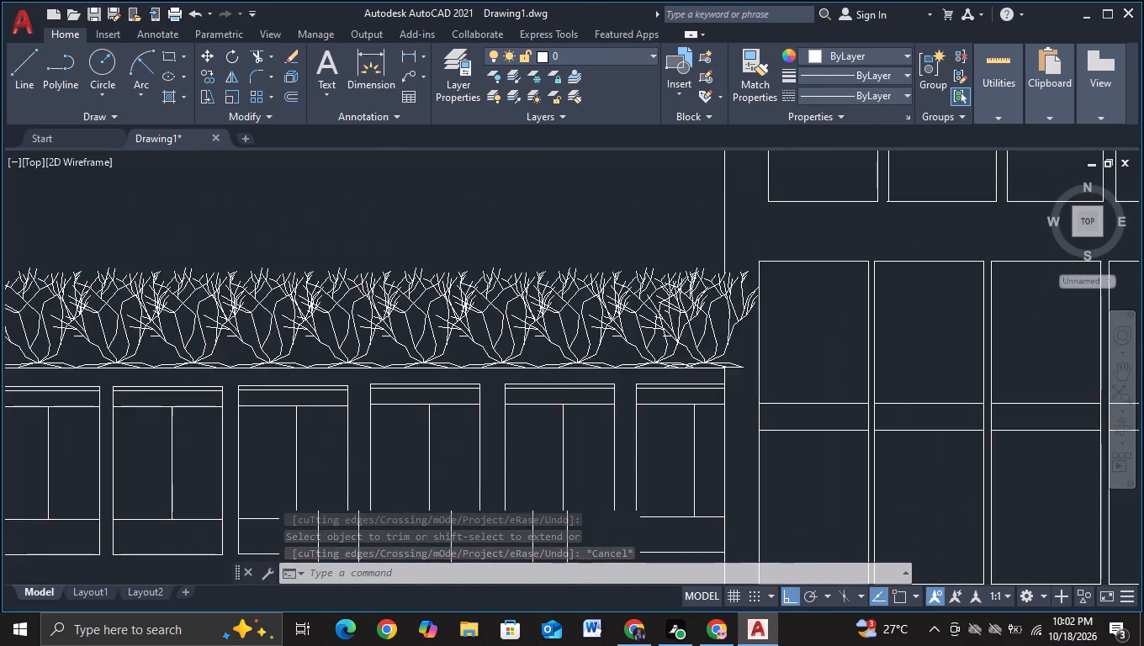
{"action": "left_click", "coordinate": [700, 336]}
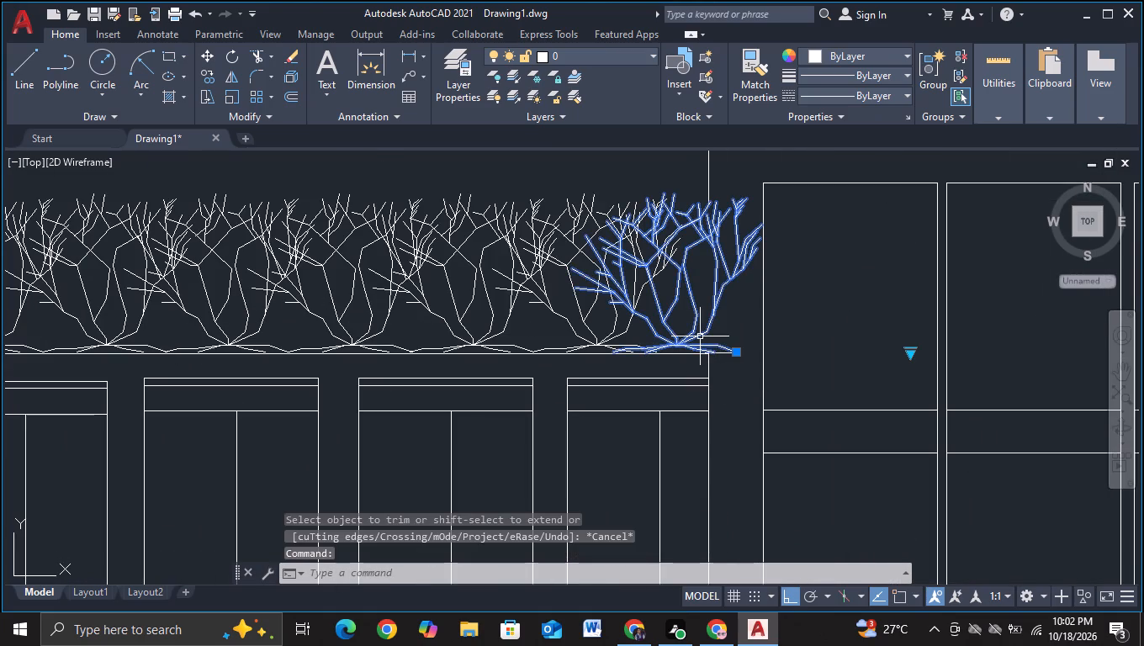
{"action": "key", "text": "Delete"}
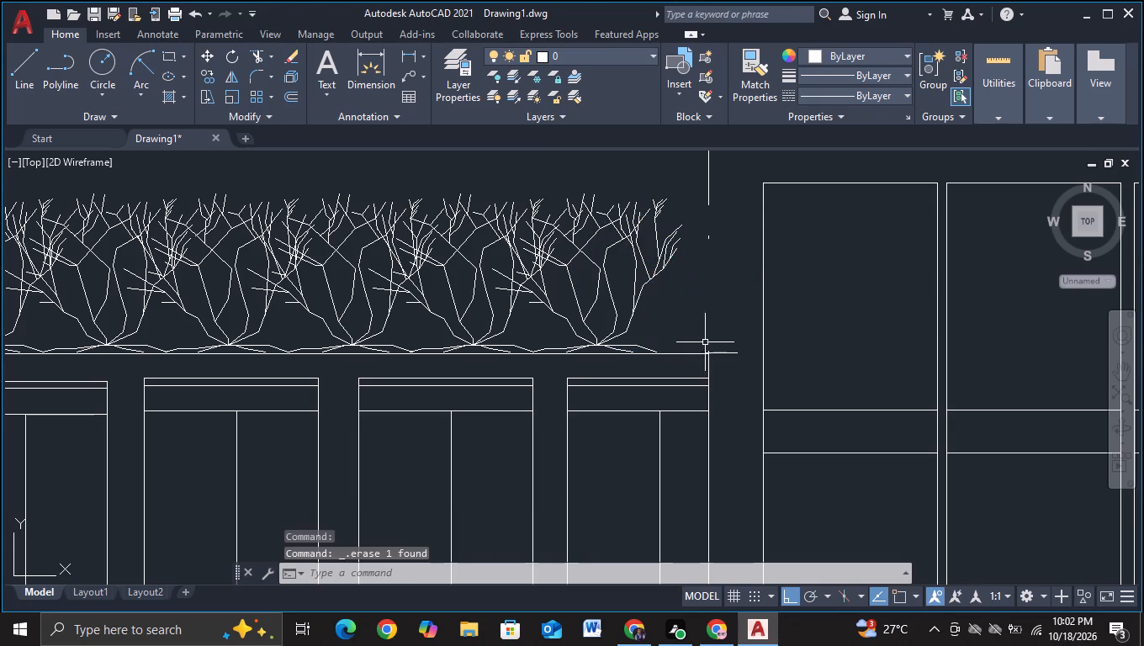
{"action": "left_click", "coordinate": [725, 355]}
{"action": "key", "text": "Delete"}
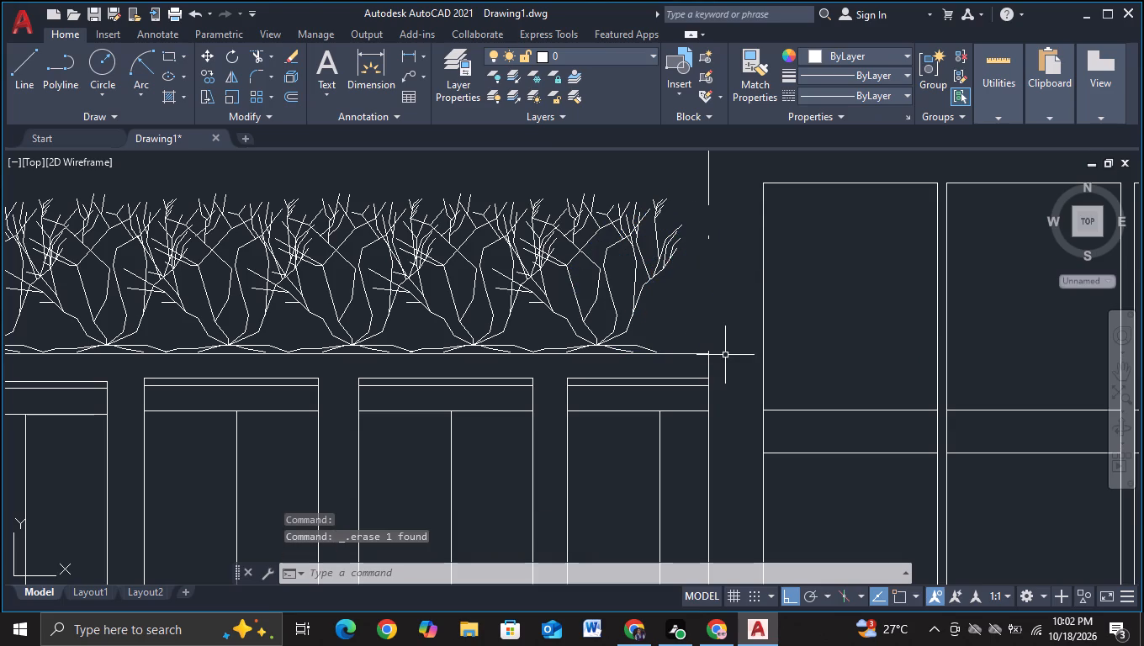
Redraw the missing part of the tall block's wall as a vertical line about 6.77 units long, down to the connecting roof's end.
{"action": "left_click", "coordinate": [32, 67]}
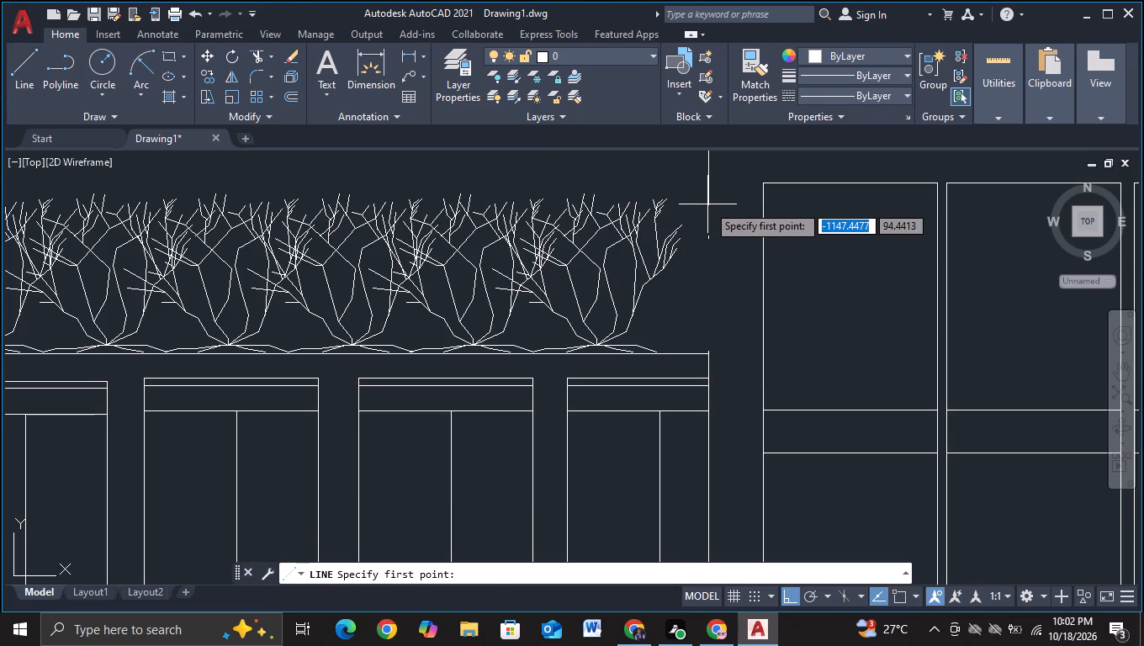
{"action": "key", "text": "F3"}
{"action": "left_click", "coordinate": [707, 204]}
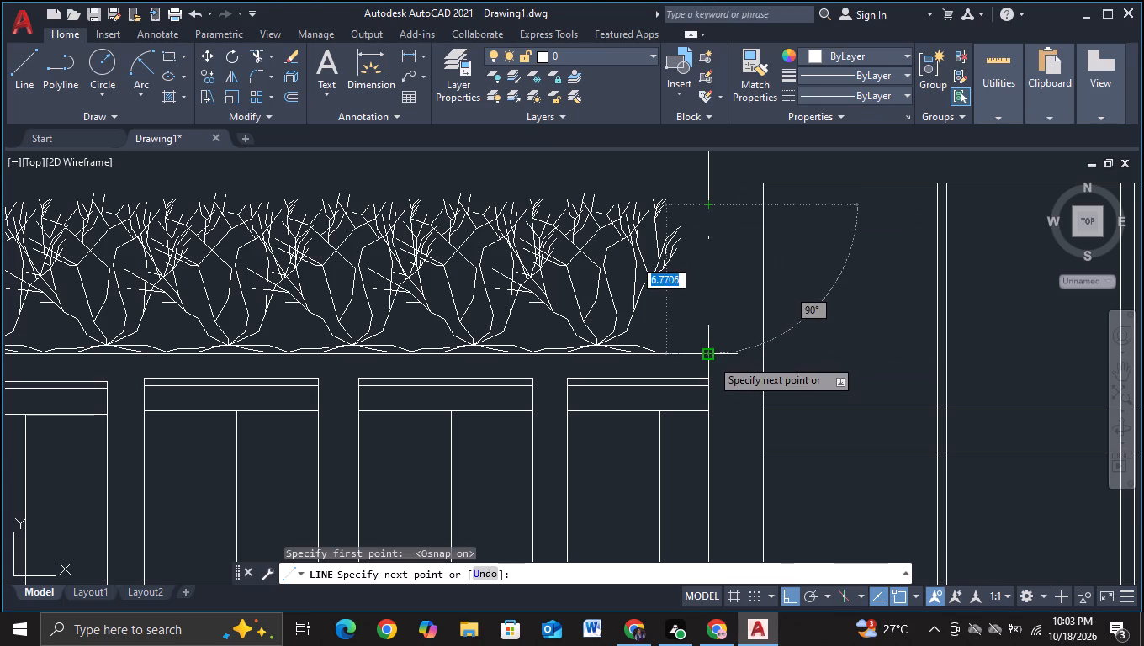
{"action": "left_click", "coordinate": [711, 358]}
{"action": "key", "text": "Escape"}
Copy a shrub from the connecting roof's row freely onto the outer corner of the second-highest stepped block's roof.
{"action": "scroll", "coordinate": [724, 347], "scroll_direction": "down", "scroll_amount": 3}
{"action": "middle_click_drag", "start_coordinate": [633, 263], "coordinate": [623, 230]}
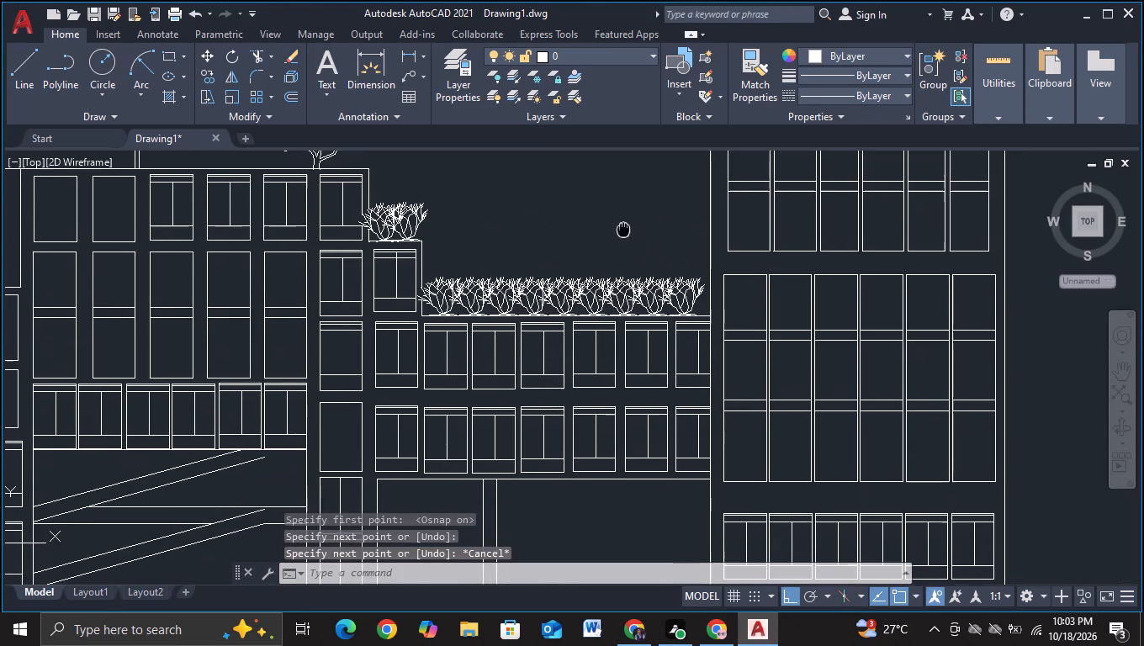
{"action": "scroll", "coordinate": [522, 232], "scroll_direction": "down", "scroll_amount": 1}
{"action": "middle_click_drag", "start_coordinate": [537, 236], "coordinate": [598, 214]}
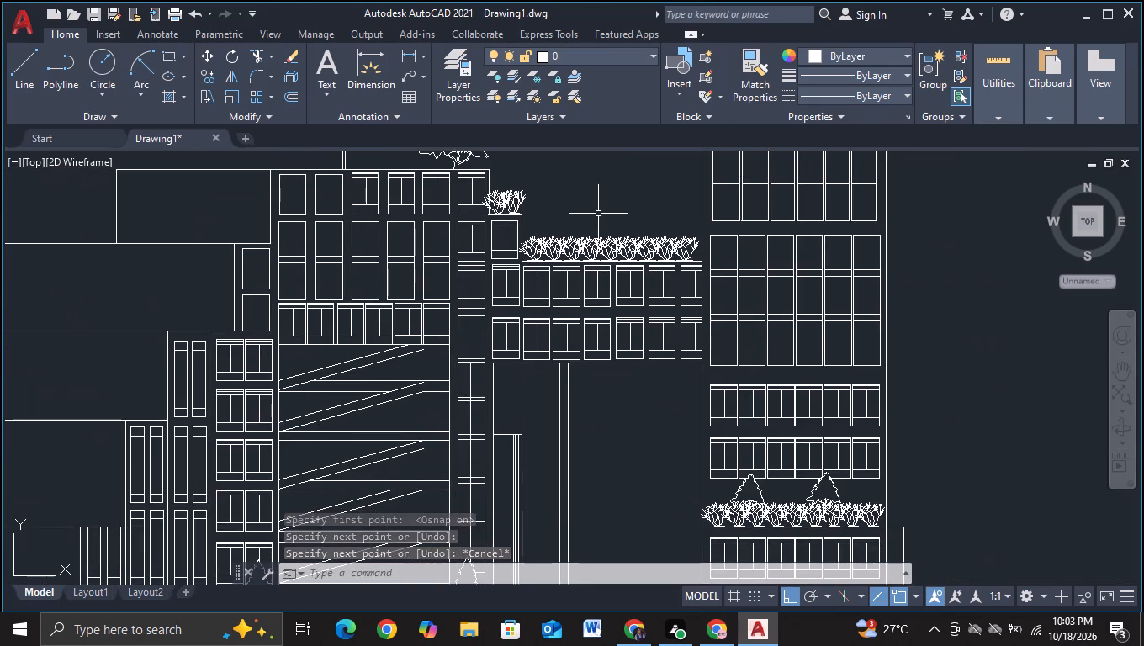
{"action": "middle_click_drag", "start_coordinate": [598, 214], "coordinate": [580, 257]}
{"action": "middle_click_drag", "start_coordinate": [580, 257], "coordinate": [637, 229]}
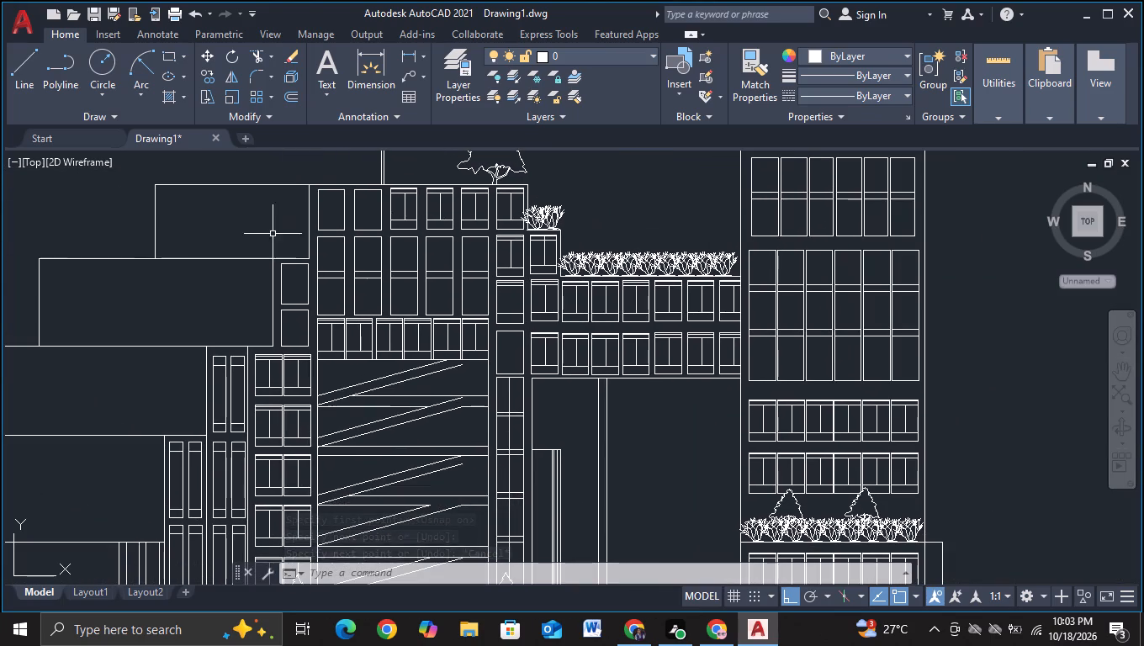
{"action": "middle_click_drag", "start_coordinate": [257, 237], "coordinate": [359, 225]}
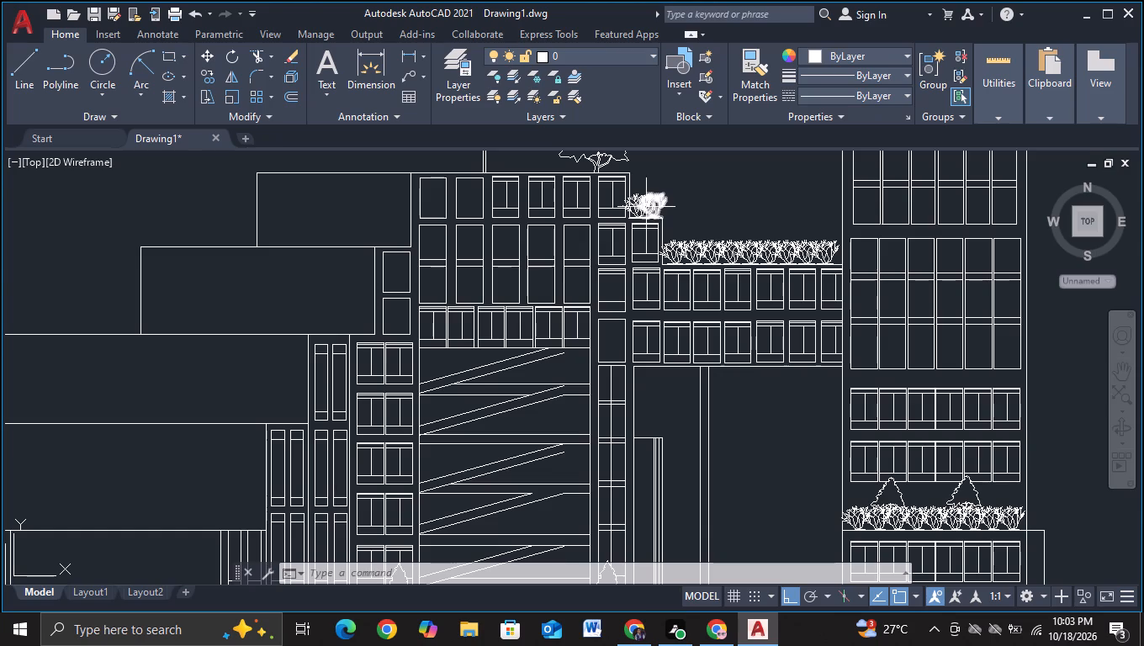
{"action": "scroll", "coordinate": [285, 239], "scroll_direction": "down", "scroll_amount": 1}
{"action": "middle_click_drag", "start_coordinate": [294, 288], "coordinate": [325, 257]}
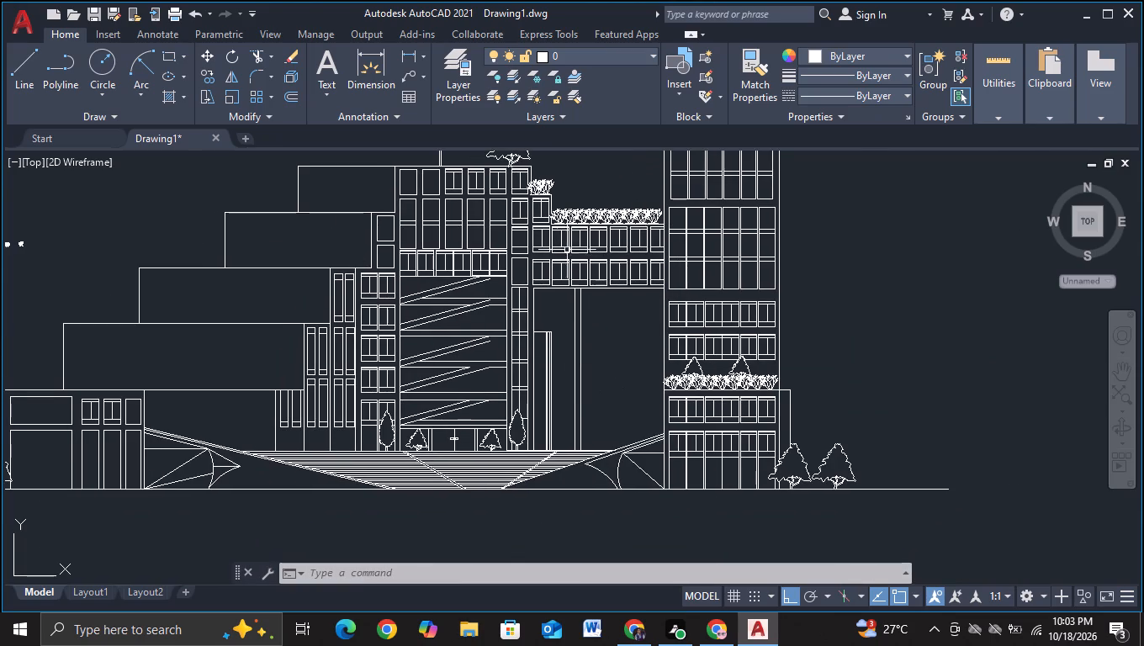
{"action": "left_click", "coordinate": [561, 216]}
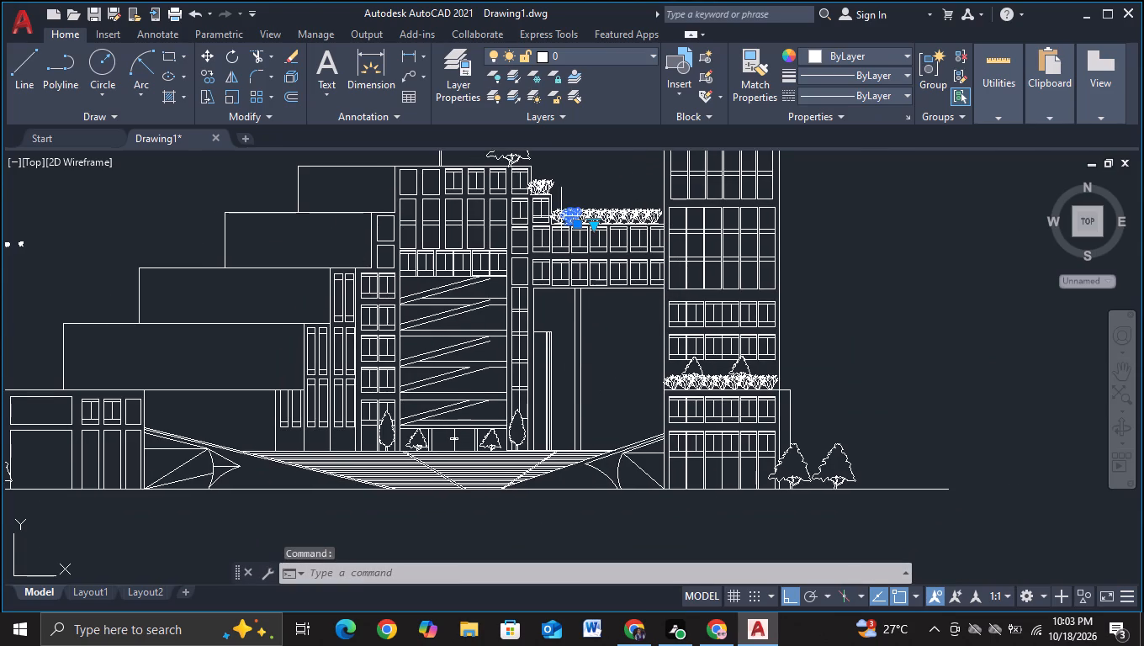
{"action": "key", "text": "c"}
{"action": "left_click", "coordinate": [595, 266]}
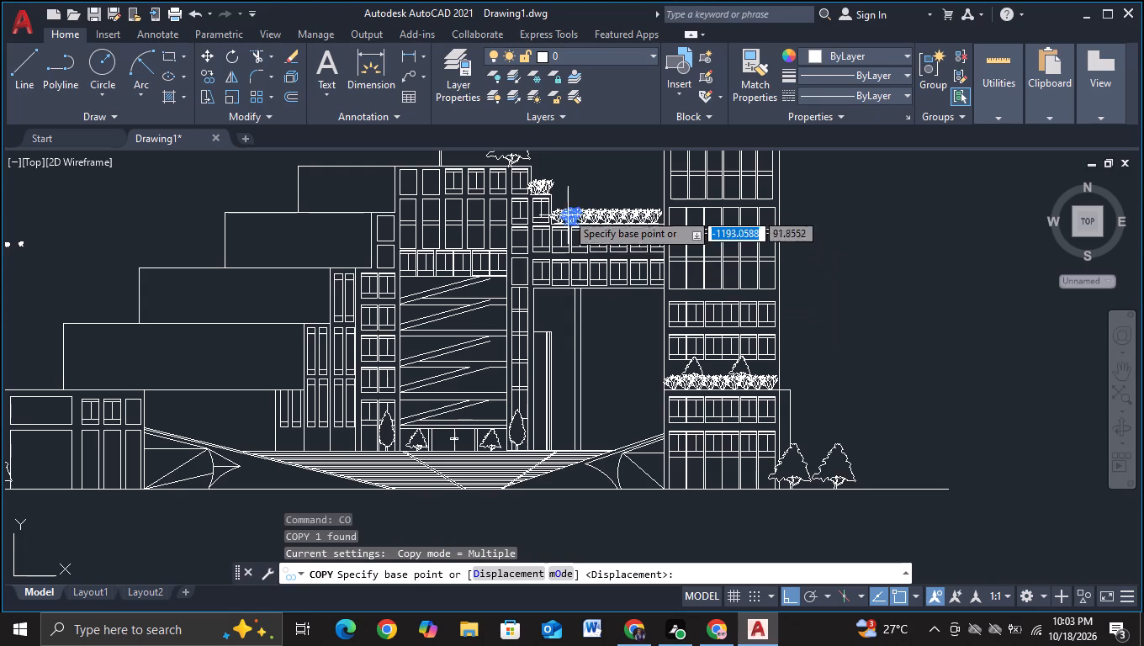
{"action": "left_click", "coordinate": [569, 218]}
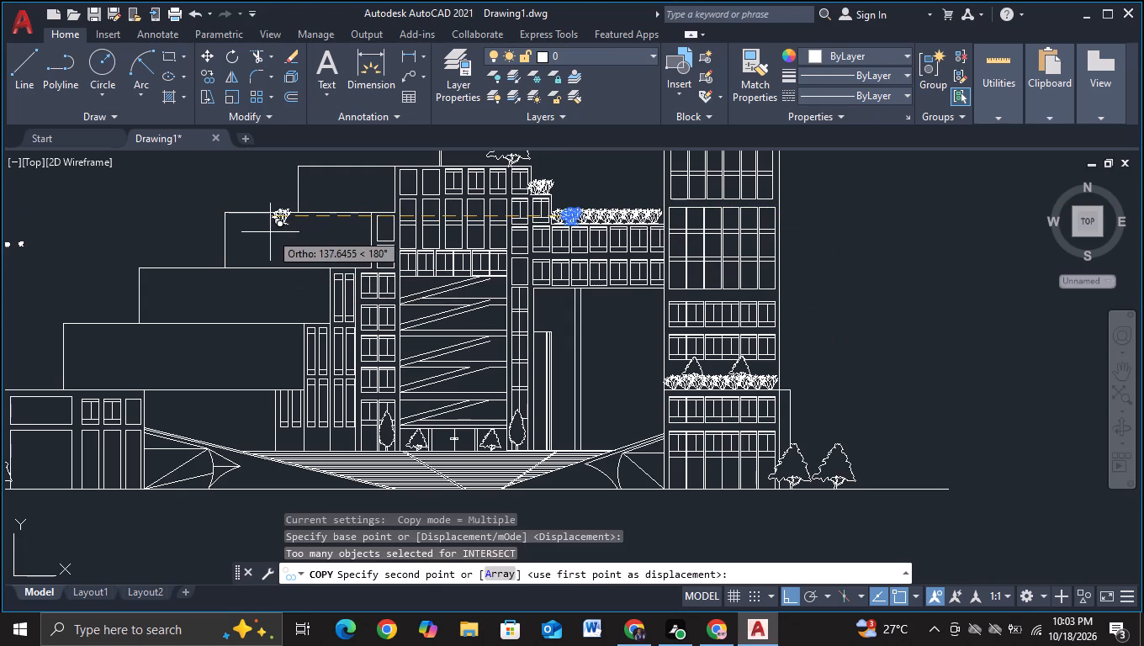
{"action": "key", "text": "F8"}
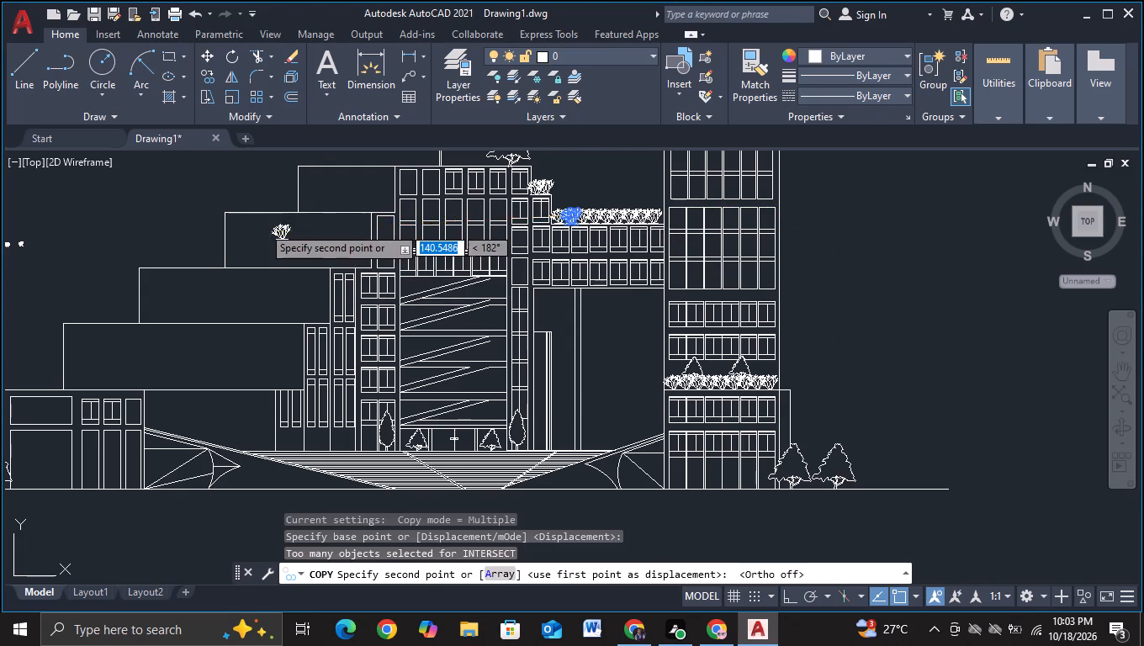
{"action": "scroll", "coordinate": [257, 207], "scroll_direction": "up", "scroll_amount": 2}
{"action": "scroll", "coordinate": [140, 202], "scroll_direction": "up", "scroll_amount": 2}
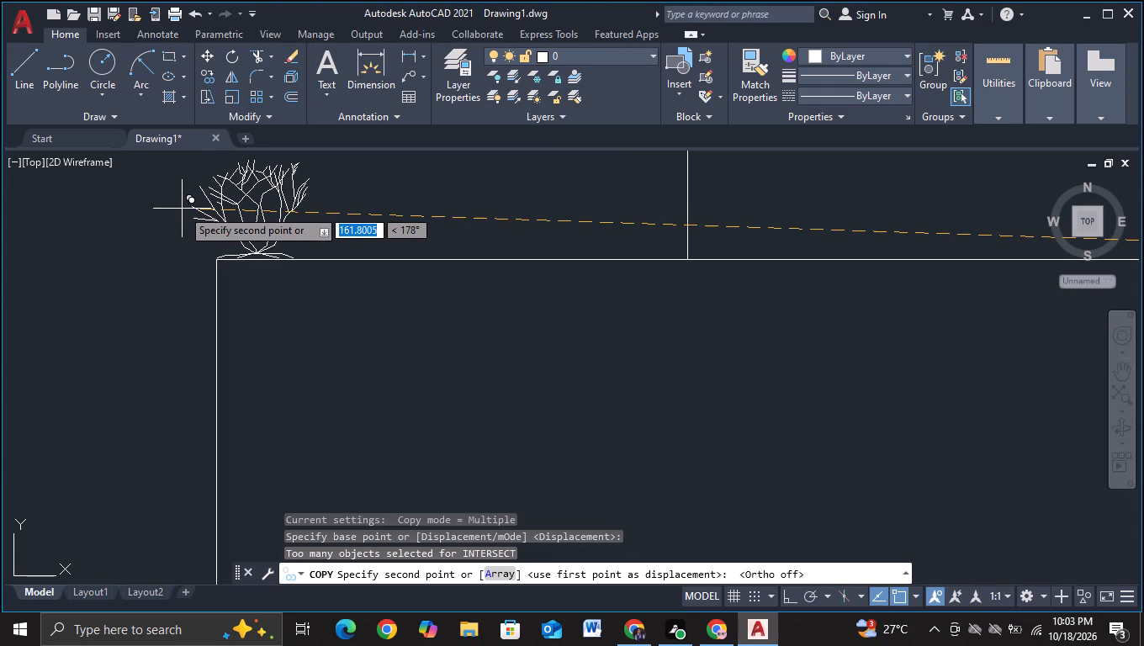
{"action": "left_click", "coordinate": [182, 209]}
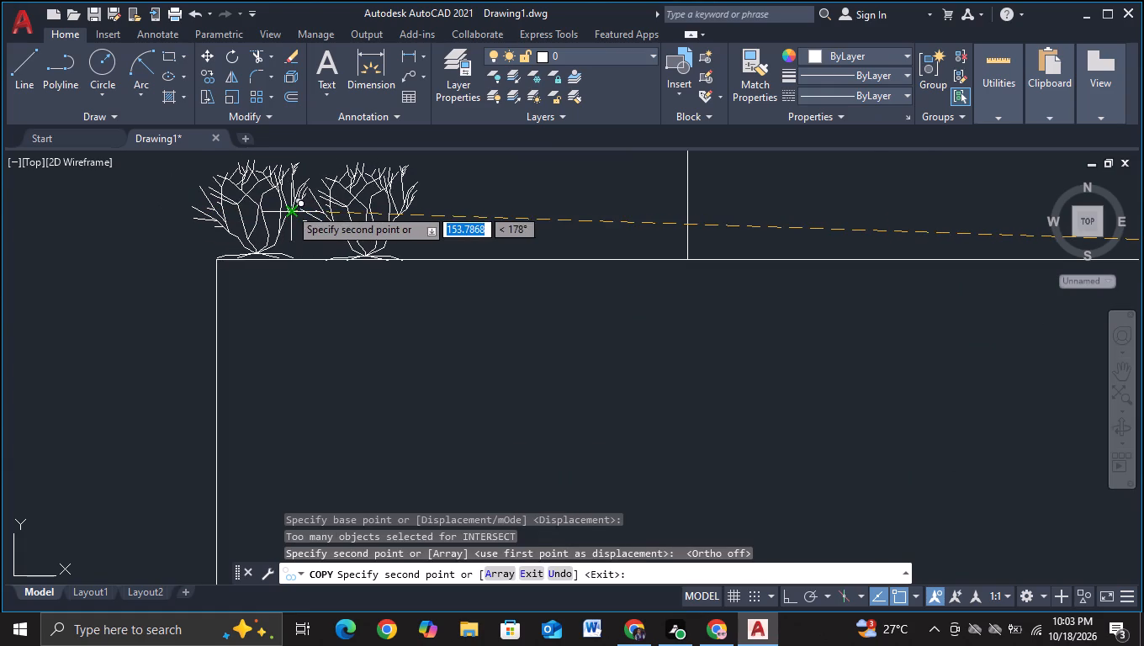
Place further copies of the shrub on the outer roof corners of the next two lower stepped blocks.
{"action": "scroll", "coordinate": [289, 209], "scroll_direction": "down", "scroll_amount": 2}
{"action": "middle_click_drag", "start_coordinate": [122, 313], "coordinate": [453, 282]}
{"action": "scroll", "coordinate": [410, 297], "scroll_direction": "up", "scroll_amount": 1}
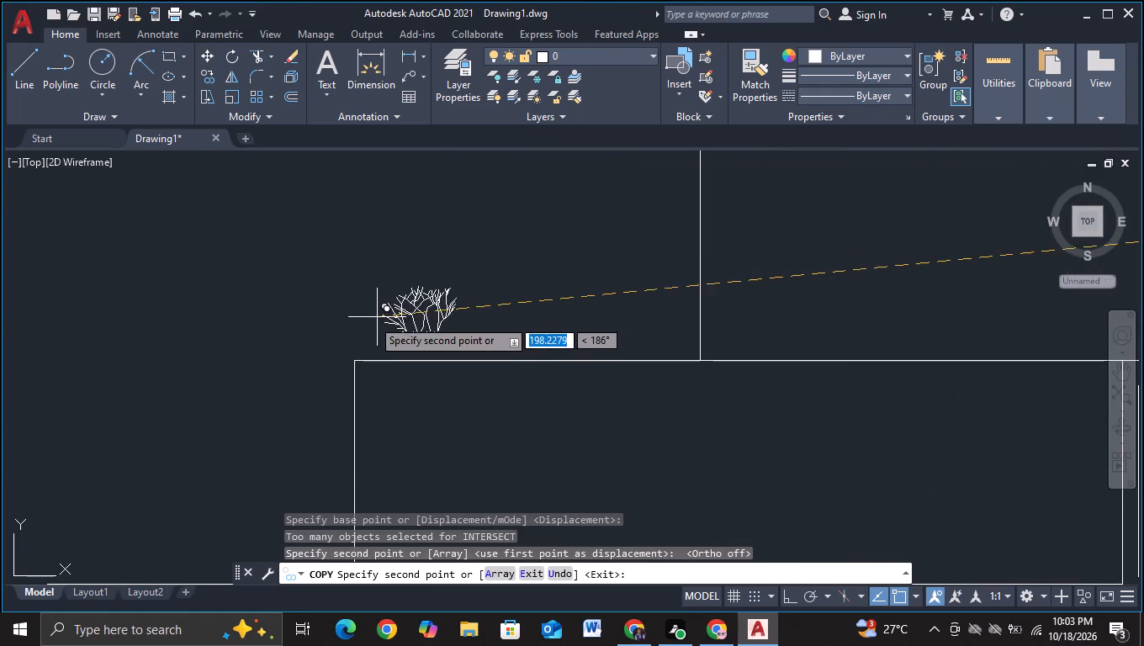
{"action": "scroll", "coordinate": [344, 317], "scroll_direction": "up", "scroll_amount": 2}
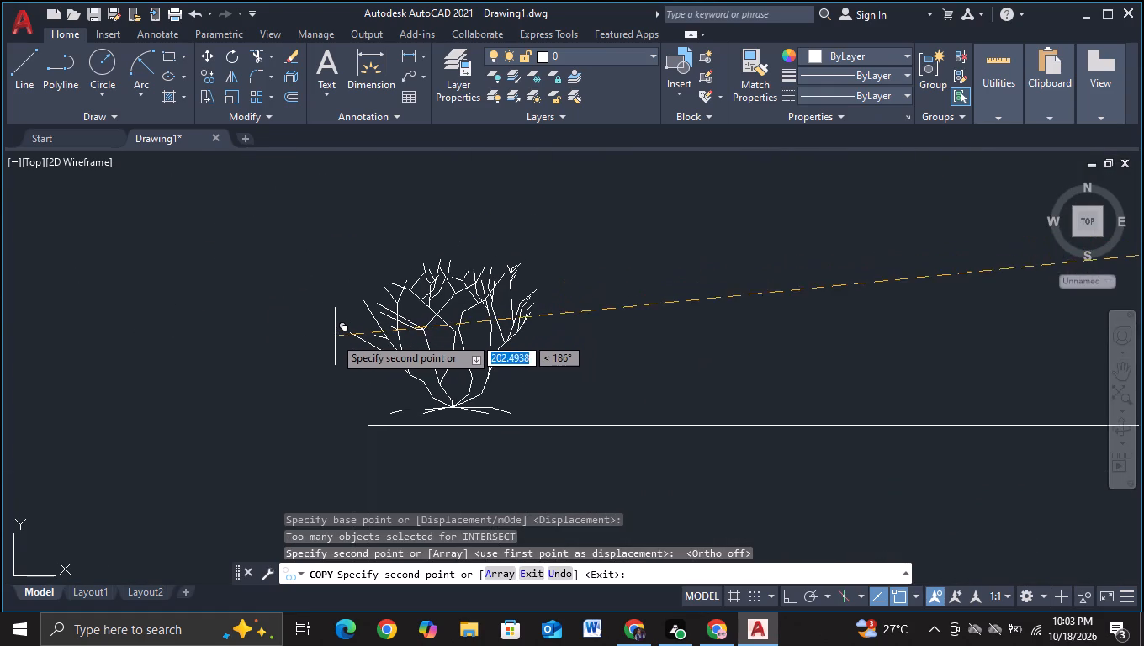
{"action": "left_click", "coordinate": [312, 348]}
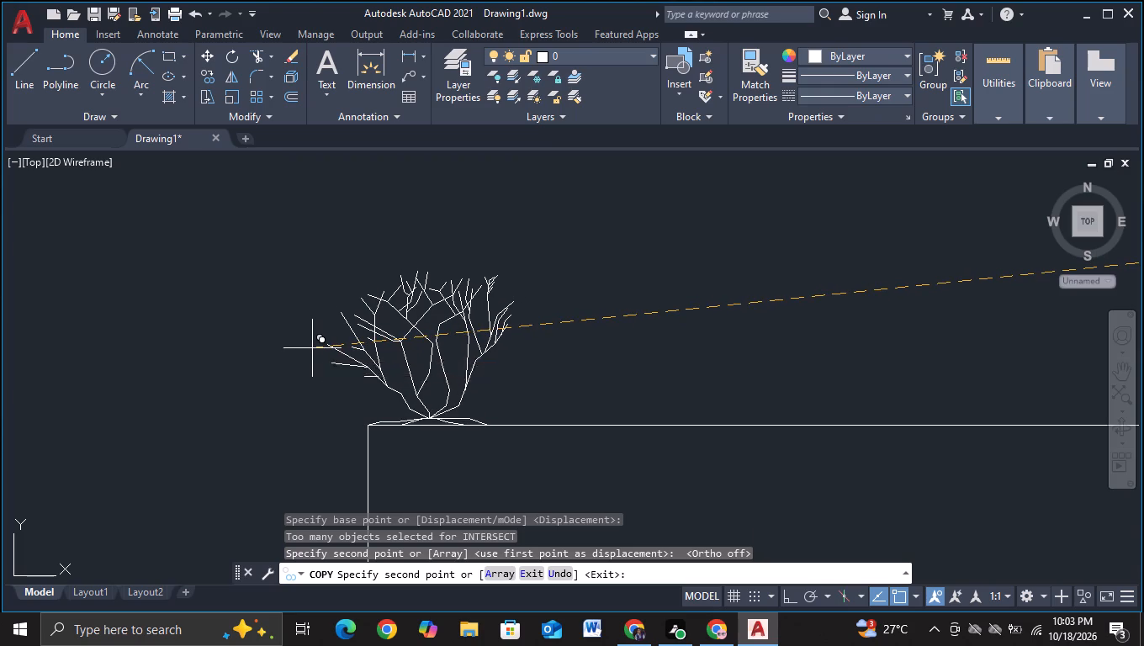
{"action": "scroll", "coordinate": [319, 336], "scroll_direction": "down", "scroll_amount": 4}
{"action": "middle_click_drag", "start_coordinate": [270, 375], "coordinate": [551, 250]}
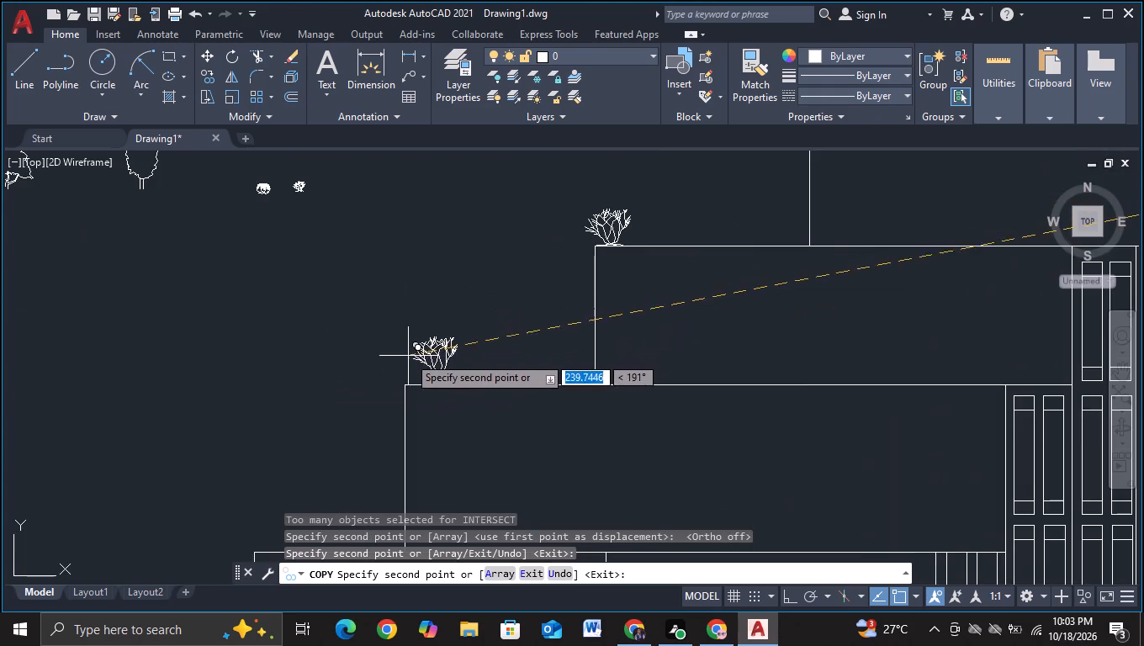
{"action": "scroll", "coordinate": [408, 359], "scroll_direction": "up", "scroll_amount": 2}
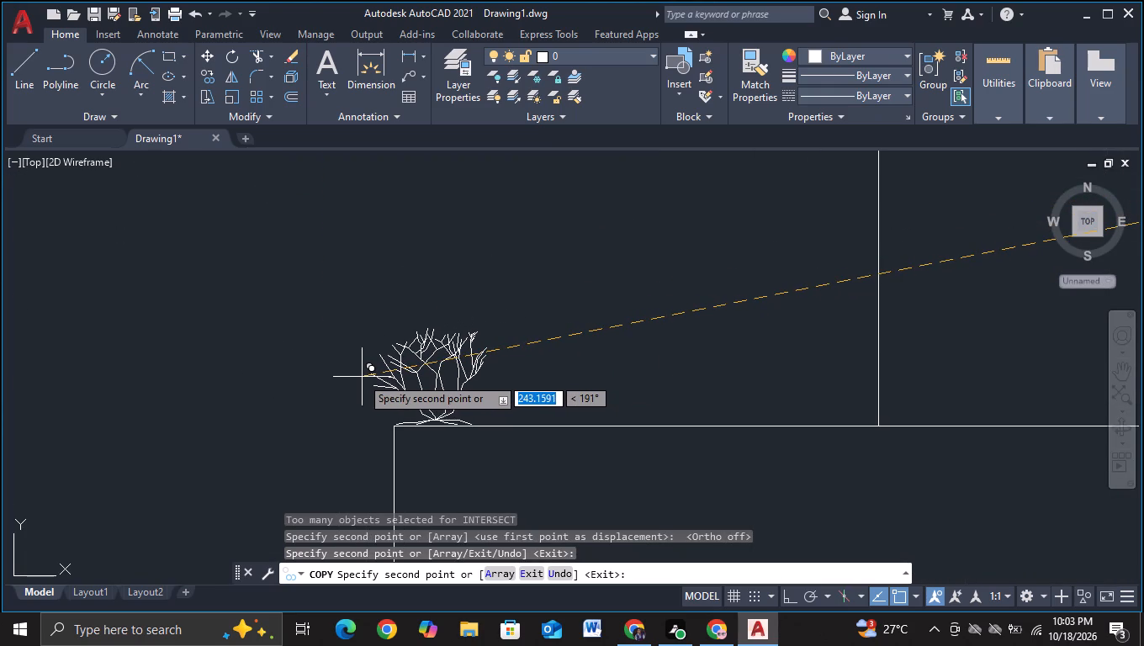
{"action": "left_click", "coordinate": [359, 378]}
Place another shrub copy on the outer roof corner of the highest stepped block.
{"action": "scroll", "coordinate": [368, 369], "scroll_direction": "down", "scroll_amount": 3}
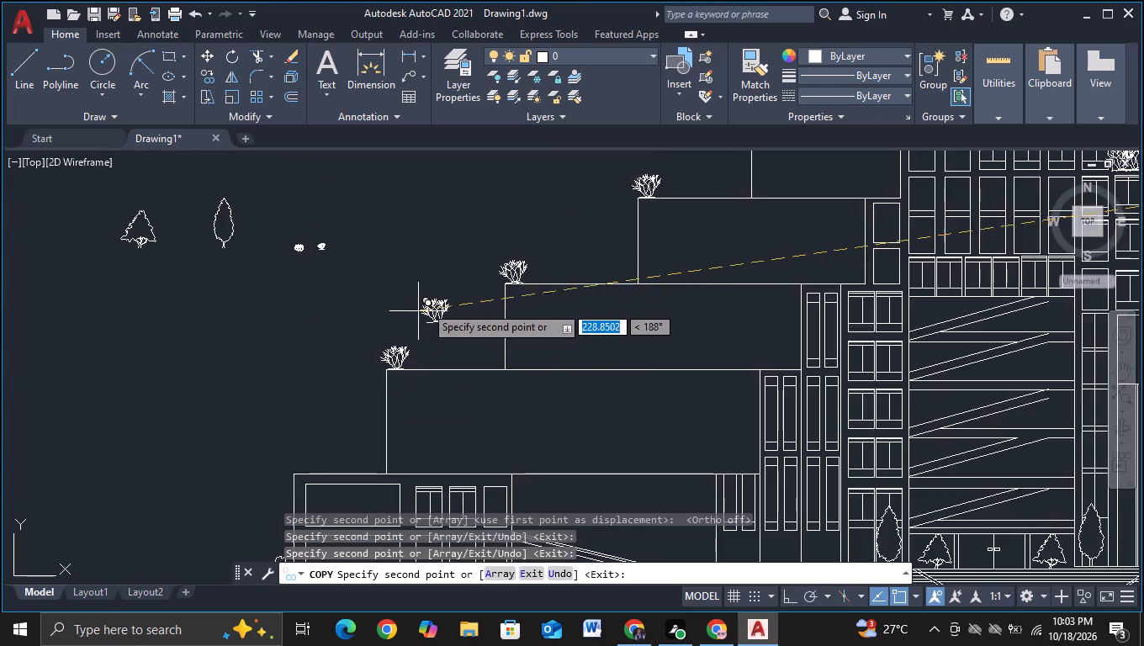
{"action": "scroll", "coordinate": [440, 289], "scroll_direction": "down", "scroll_amount": 3}
{"action": "scroll", "coordinate": [516, 246], "scroll_direction": "up", "scroll_amount": 1}
{"action": "scroll", "coordinate": [591, 225], "scroll_direction": "up", "scroll_amount": 4}
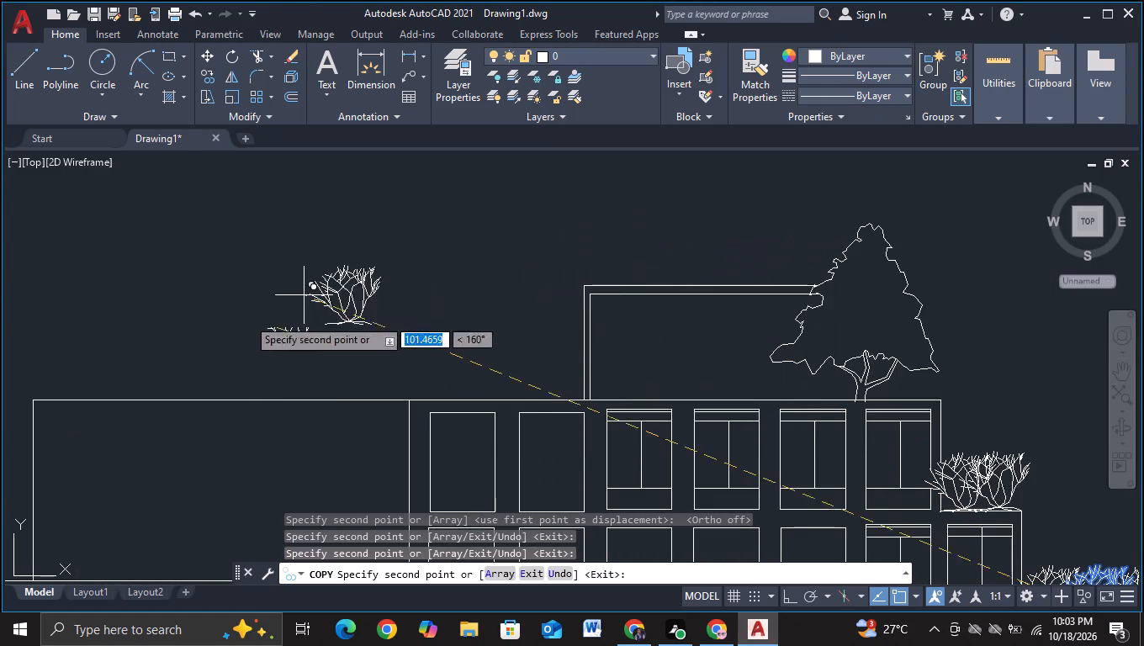
{"action": "middle_click_drag", "start_coordinate": [28, 366], "coordinate": [243, 310]}
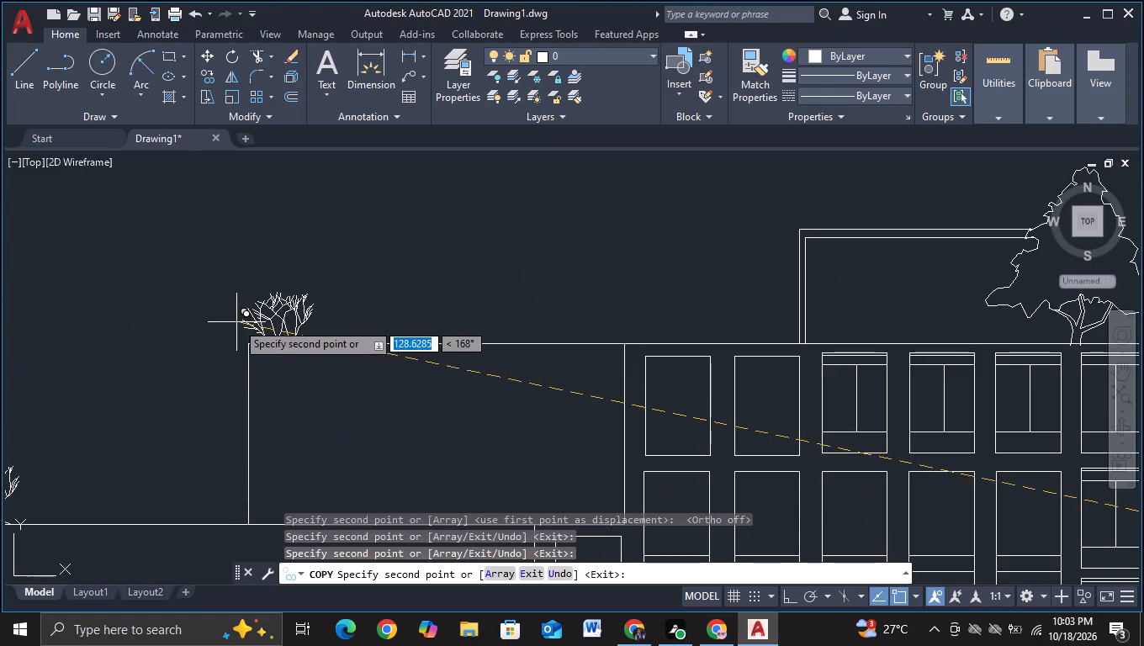
{"action": "scroll", "coordinate": [238, 315], "scroll_direction": "up", "scroll_amount": 2}
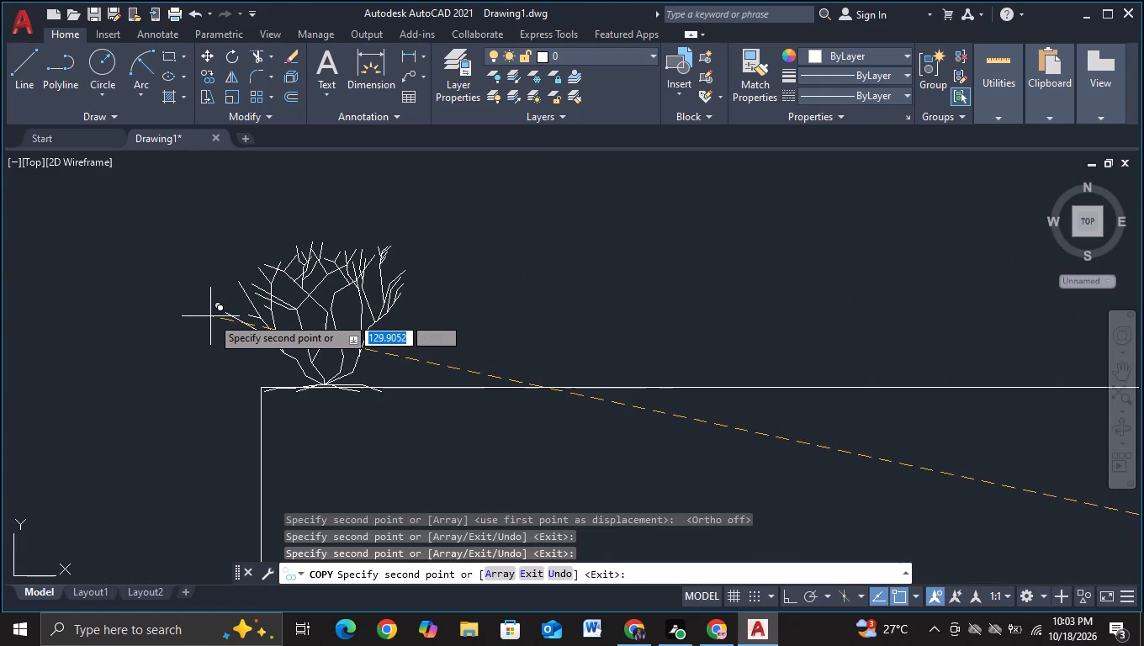
{"action": "left_click", "coordinate": [207, 312]}
Place another shrub copy on the outer top corner of the double-lined rooftop frame beside the tree.
{"action": "middle_click_drag", "start_coordinate": [487, 264], "coordinate": [0, 447]}
{"action": "scroll", "coordinate": [0, 447], "scroll_direction": "up", "scroll_amount": 1}
{"action": "scroll", "coordinate": [505, 361], "scroll_direction": "down", "scroll_amount": 2}
{"action": "middle_click_drag", "start_coordinate": [530, 353], "coordinate": [181, 403]}
{"action": "scroll", "coordinate": [306, 362], "scroll_direction": "up", "scroll_amount": 2}
{"action": "middle_click_drag", "start_coordinate": [492, 345], "coordinate": [376, 342]}
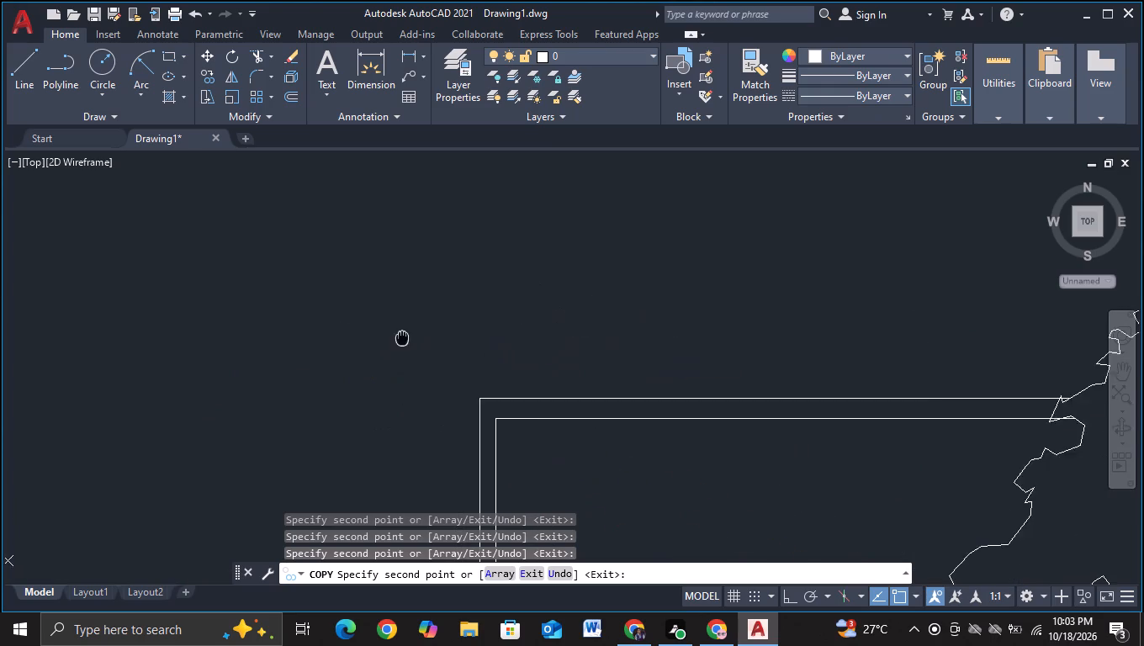
{"action": "middle_click_drag", "start_coordinate": [376, 342], "coordinate": [293, 350]}
{"action": "scroll", "coordinate": [279, 335], "scroll_direction": "up", "scroll_amount": 1}
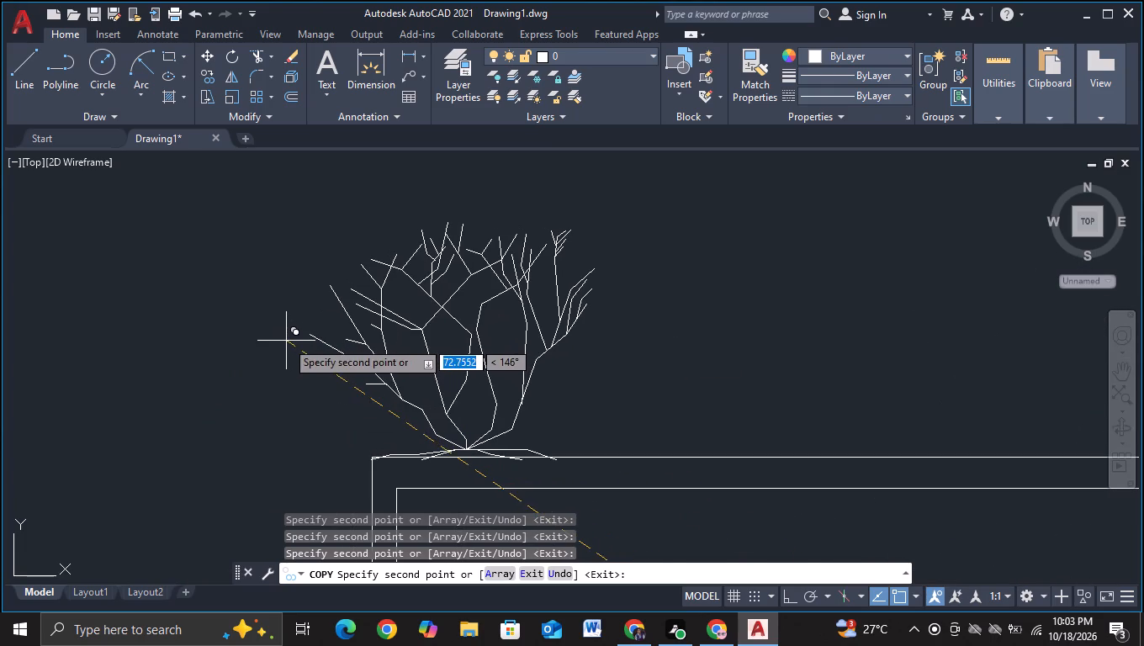
{"action": "left_click", "coordinate": [288, 337]}
Place another shrub copy at the foot of the slender column under the connecting roof, at the top of the entrance stairs.
{"action": "scroll", "coordinate": [297, 329], "scroll_direction": "down", "scroll_amount": 2}
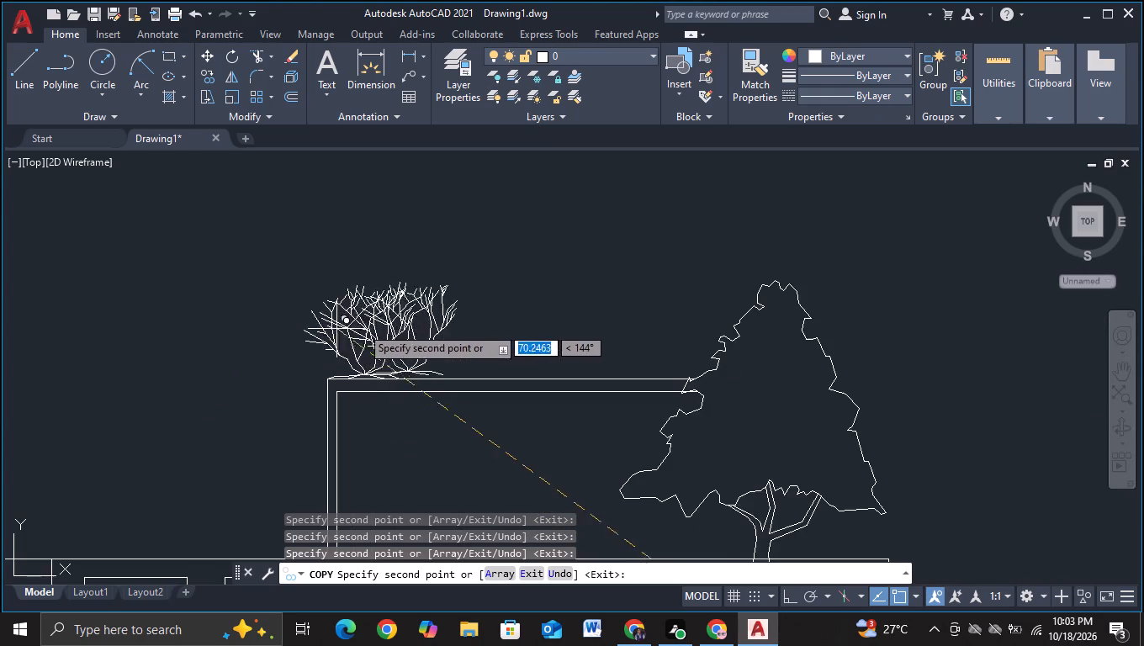
{"action": "scroll", "coordinate": [441, 301], "scroll_direction": "down", "scroll_amount": 4}
{"action": "middle_click_drag", "start_coordinate": [212, 325], "coordinate": [274, 303]}
{"action": "middle_click_drag", "start_coordinate": [223, 351], "coordinate": [290, 269]}
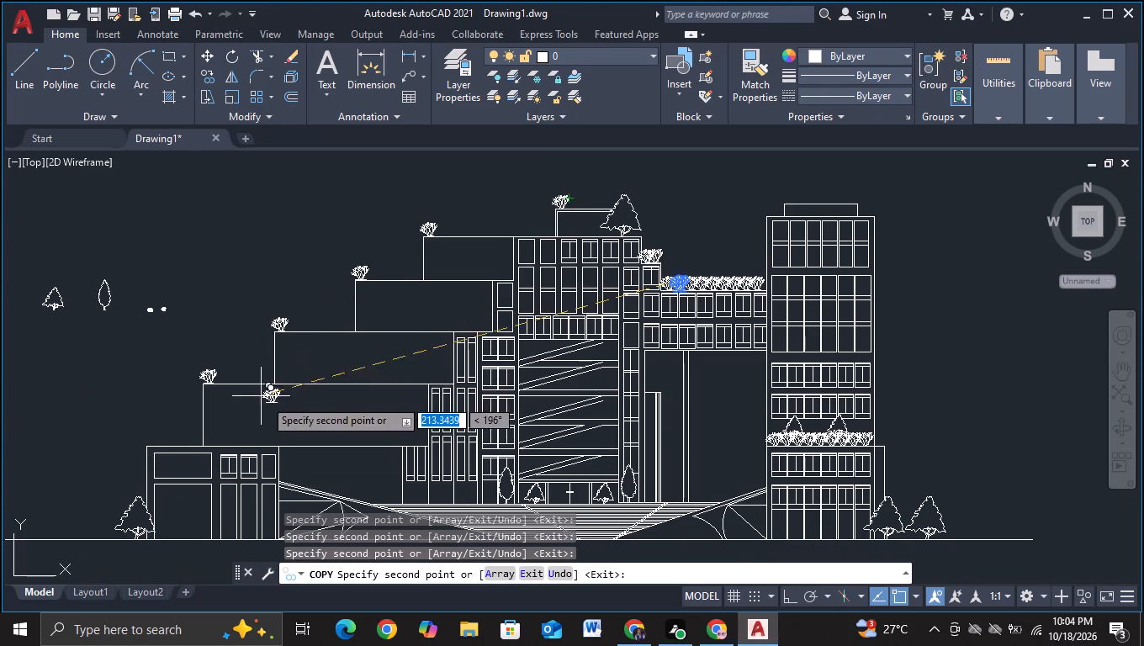
{"action": "middle_click_drag", "start_coordinate": [315, 481], "coordinate": [336, 400]}
{"action": "scroll", "coordinate": [688, 398], "scroll_direction": "up", "scroll_amount": 1}
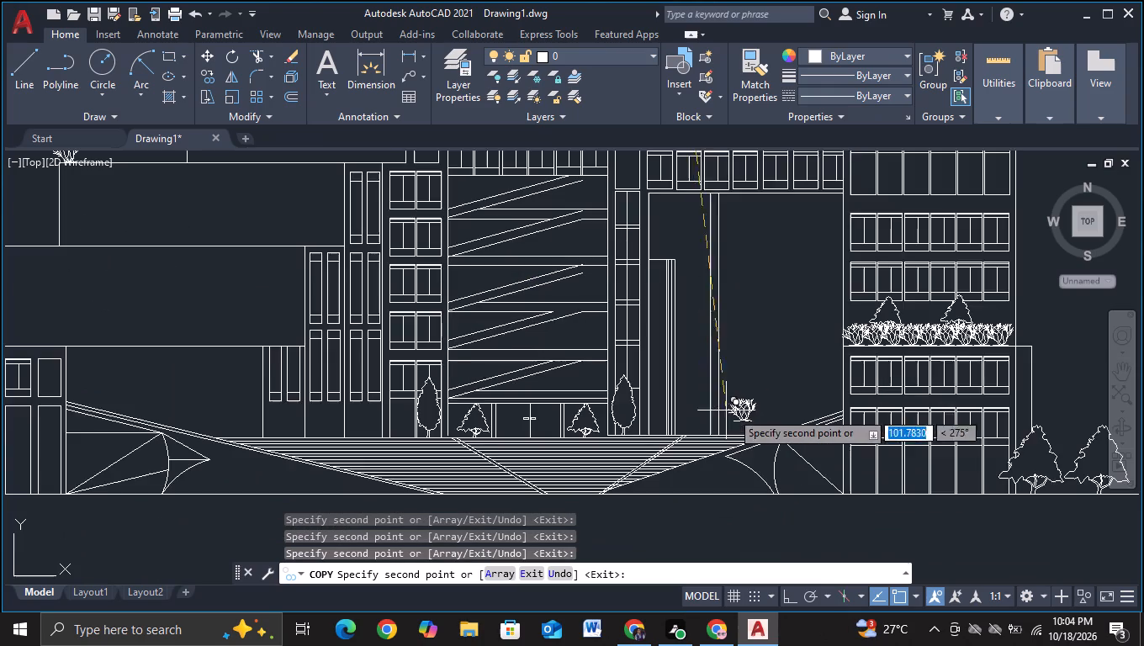
{"action": "scroll", "coordinate": [765, 411], "scroll_direction": "up", "scroll_amount": 2}
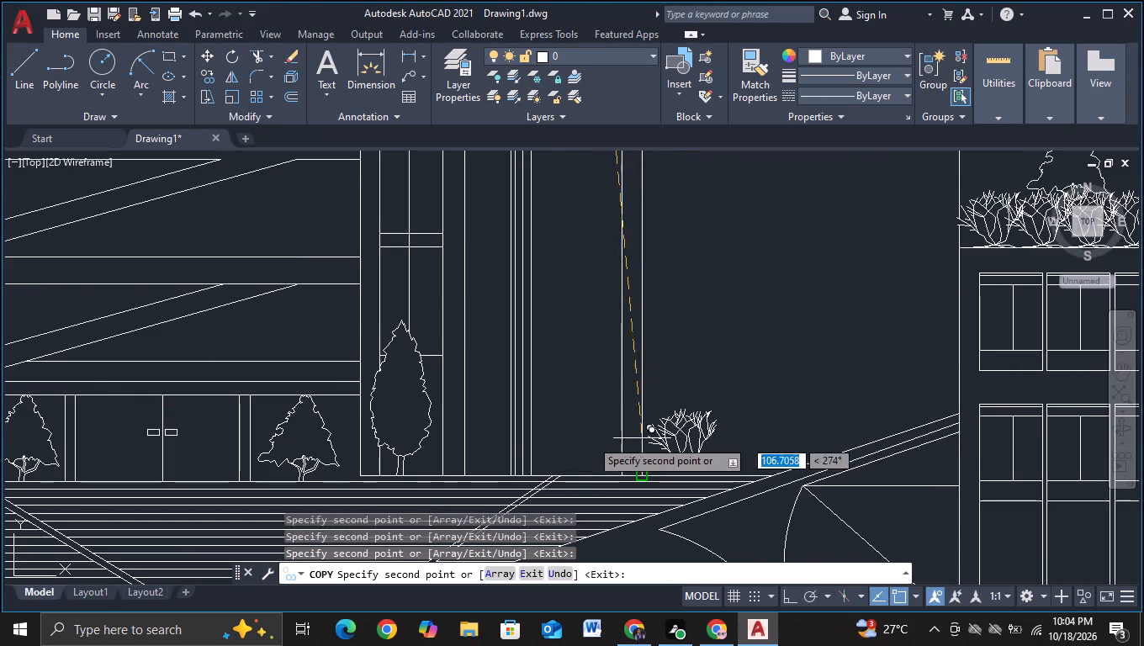
{"action": "scroll", "coordinate": [533, 435], "scroll_direction": "up", "scroll_amount": 1}
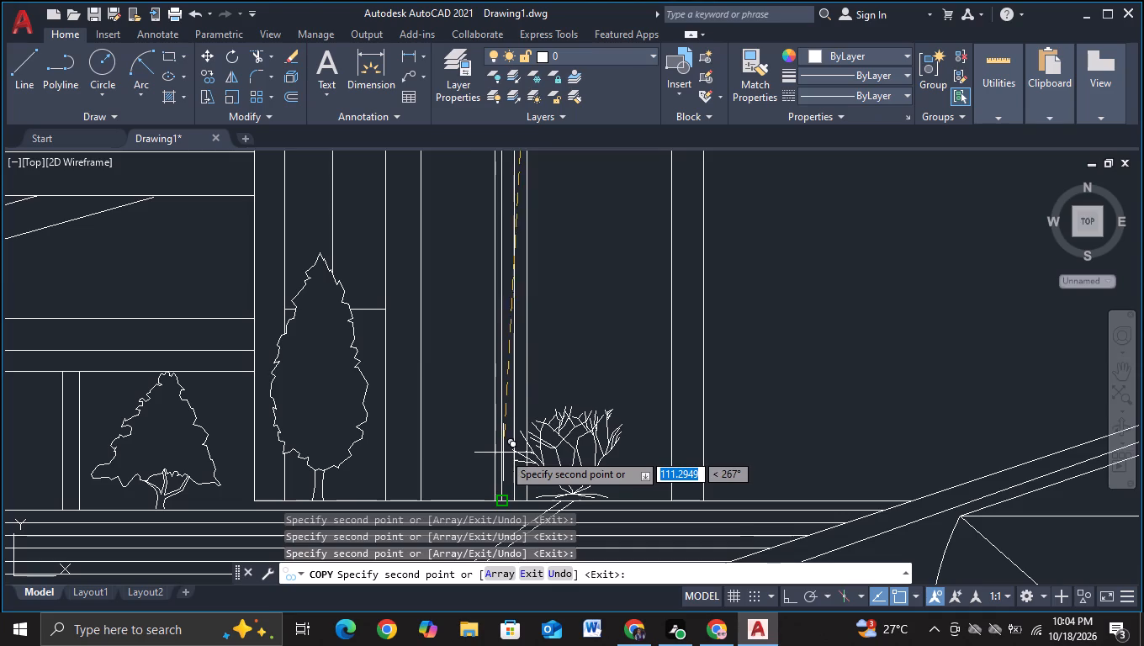
{"action": "scroll", "coordinate": [506, 453], "scroll_direction": "down", "scroll_amount": 2}
{"action": "scroll", "coordinate": [585, 444], "scroll_direction": "up", "scroll_amount": 2}
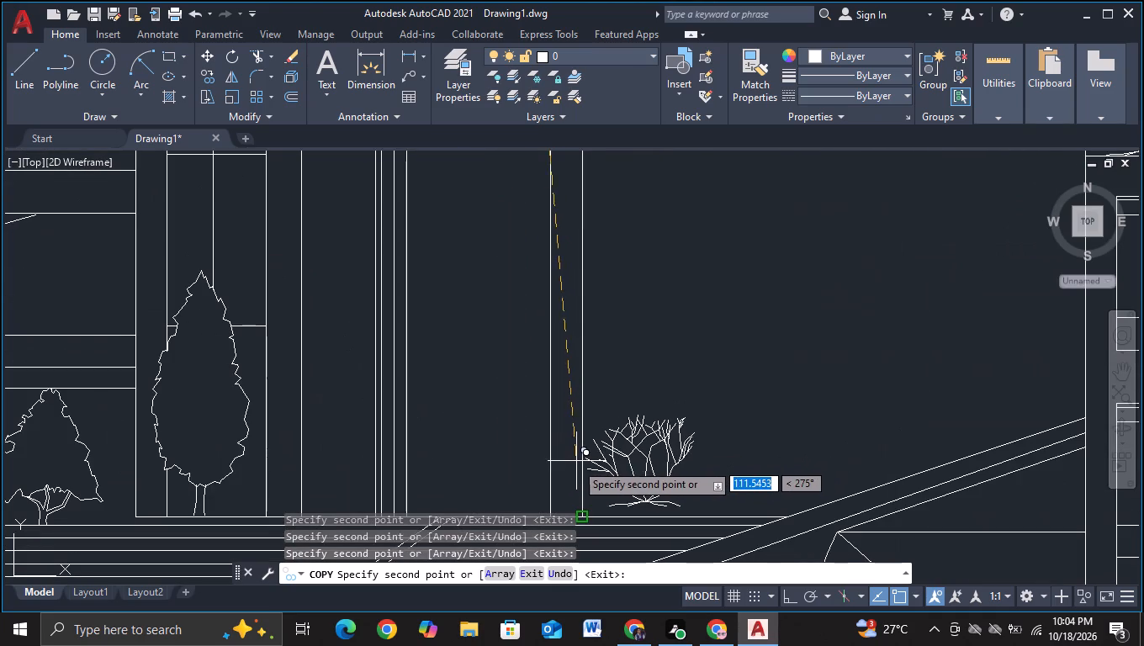
{"action": "left_click", "coordinate": [585, 452]}
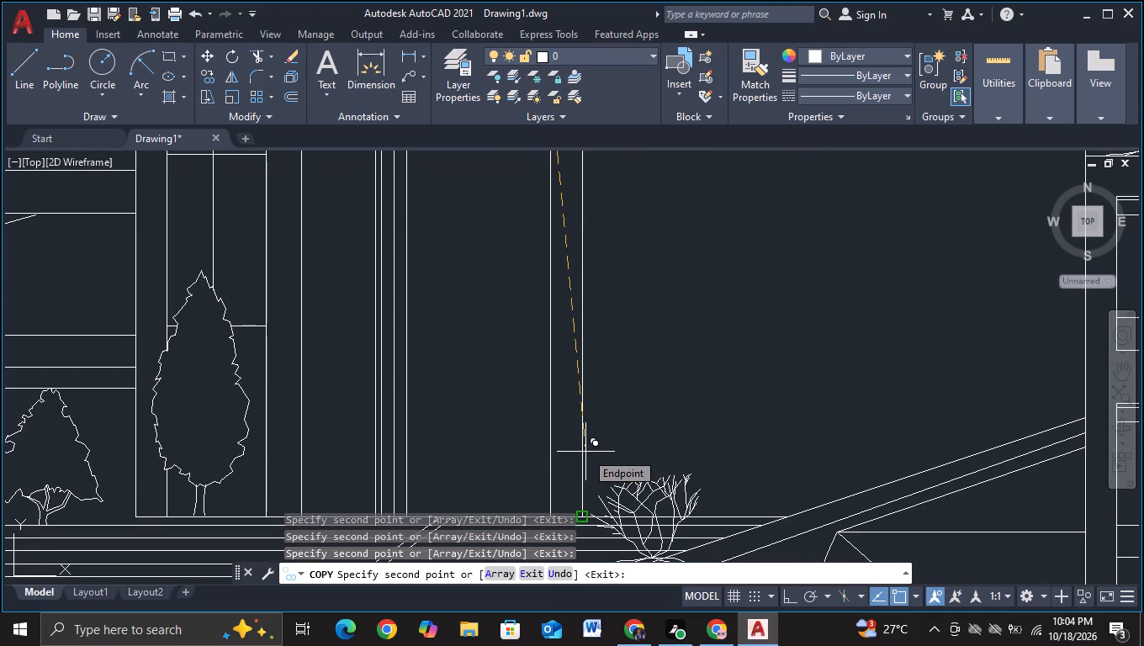
Undo the last shrub copy and place a new one above the entrance landing, between the slender column and the sloping ramp.
{"action": "key", "text": "ctrl+z"}
{"action": "scroll", "coordinate": [644, 453], "scroll_direction": "down", "scroll_amount": 3}
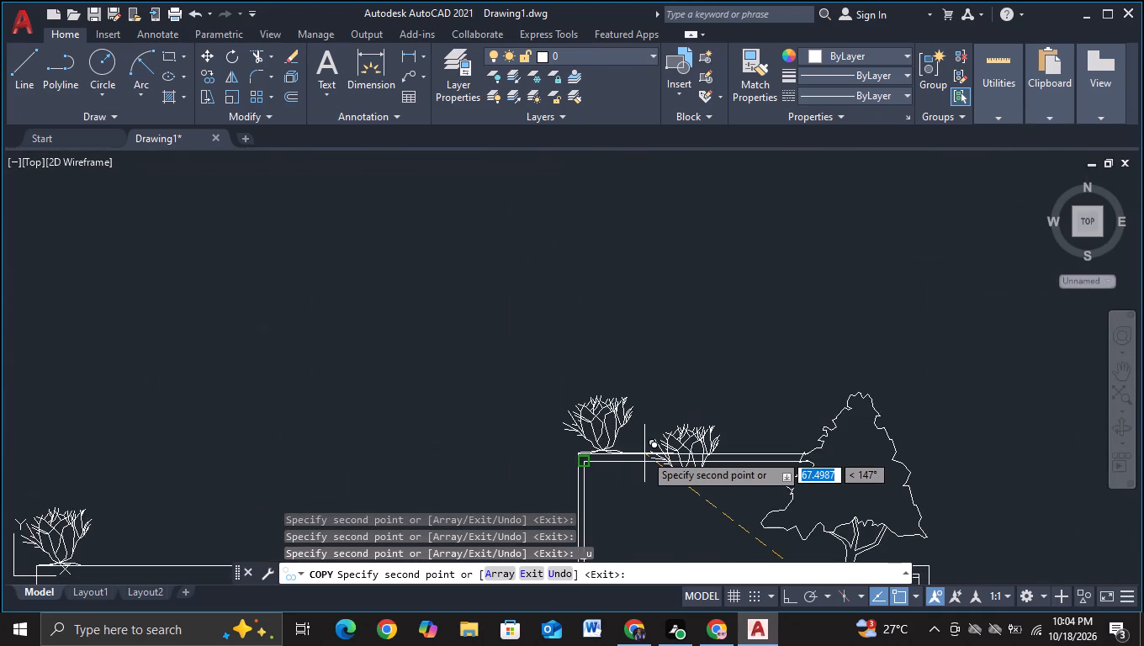
{"action": "scroll", "coordinate": [644, 453], "scroll_direction": "down", "scroll_amount": 2}
{"action": "middle_click_drag", "start_coordinate": [639, 484], "coordinate": [548, 327]}
{"action": "middle_click_drag", "start_coordinate": [739, 528], "coordinate": [730, 502]}
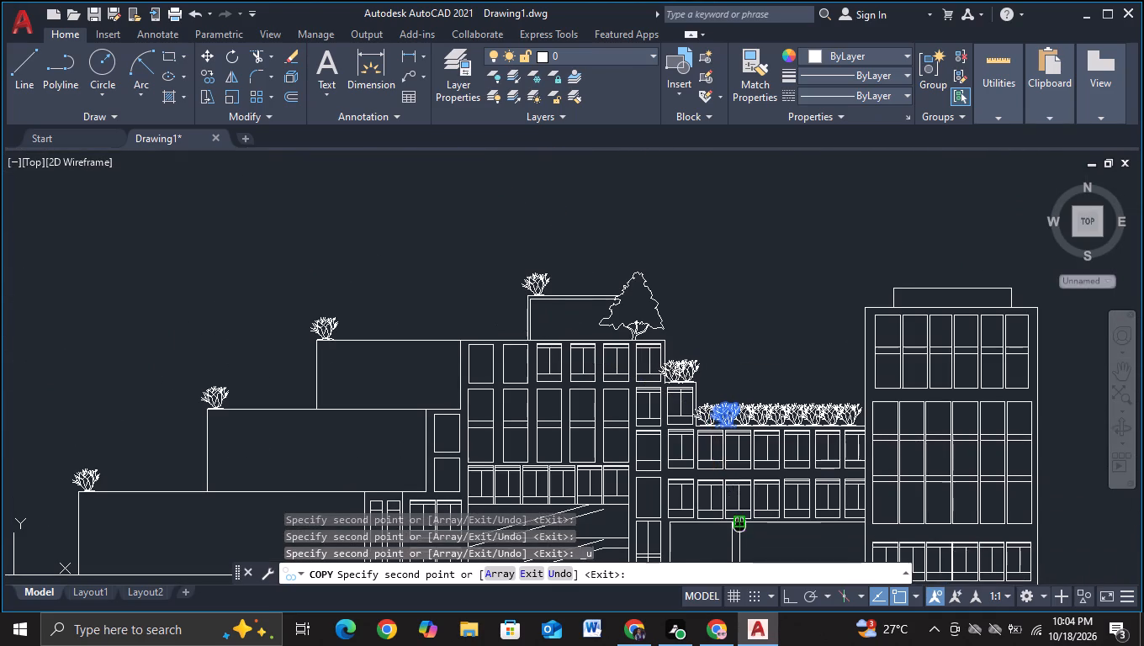
{"action": "middle_click_drag", "start_coordinate": [730, 502], "coordinate": [476, 352]}
{"action": "middle_click_drag", "start_coordinate": [511, 434], "coordinate": [500, 240]}
{"action": "scroll", "coordinate": [490, 372], "scroll_direction": "up", "scroll_amount": 2}
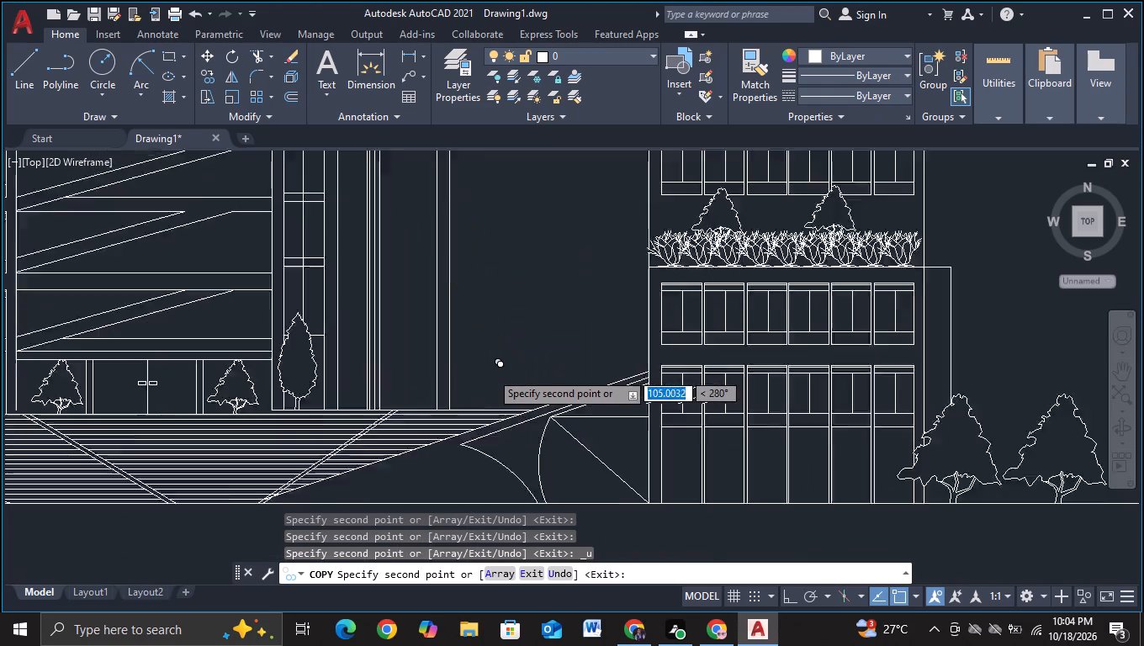
{"action": "left_click", "coordinate": [455, 375]}
{"action": "key", "text": "Escape"}
Copy the corner shrub five times in a straight horizontal row along the lowest shrub-topped terrace, up to the next block's wall.
{"action": "scroll", "coordinate": [455, 375], "scroll_direction": "down", "scroll_amount": 3}
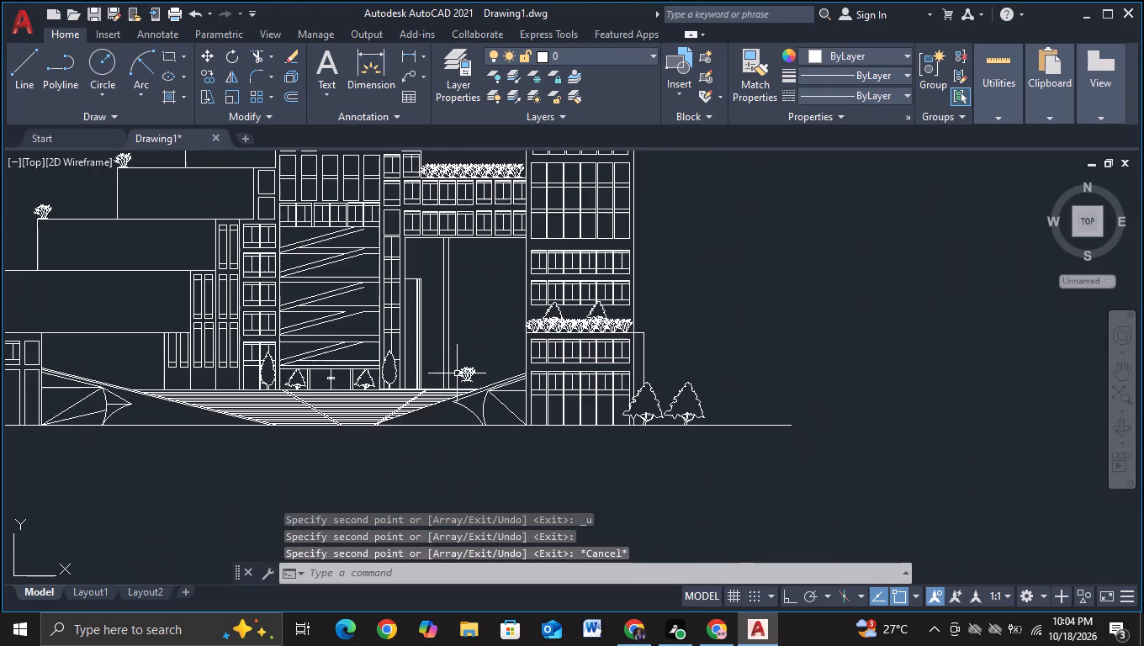
{"action": "middle_click_drag", "start_coordinate": [375, 463], "coordinate": [793, 474]}
{"action": "middle_click_drag", "start_coordinate": [642, 477], "coordinate": [704, 480]}
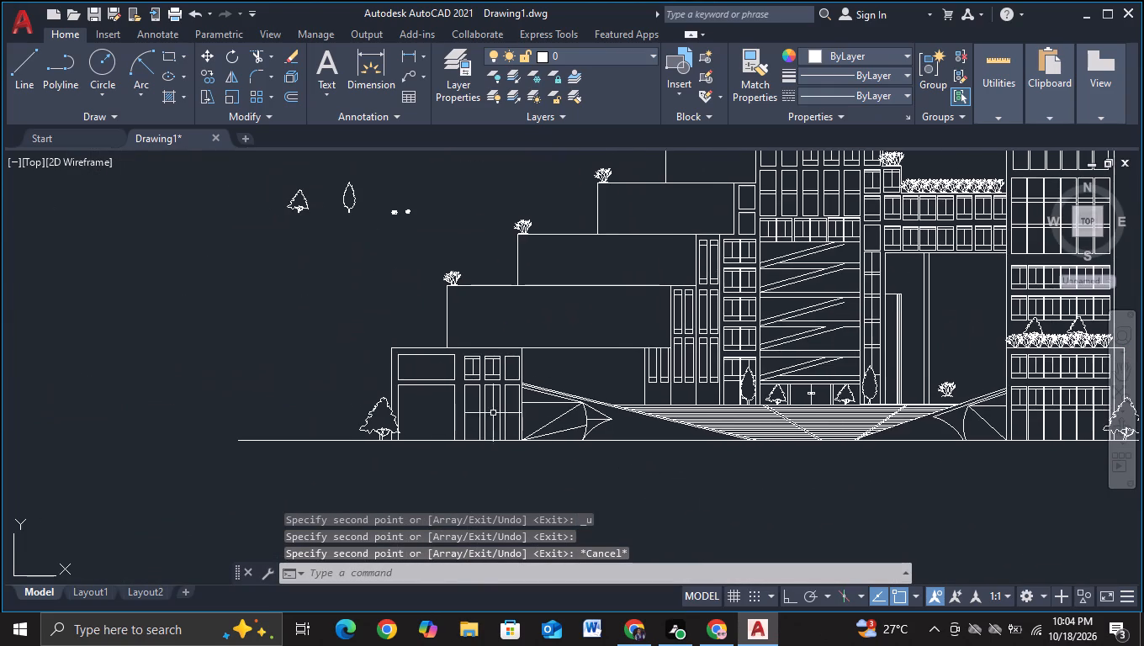
{"action": "left_click", "coordinate": [448, 275]}
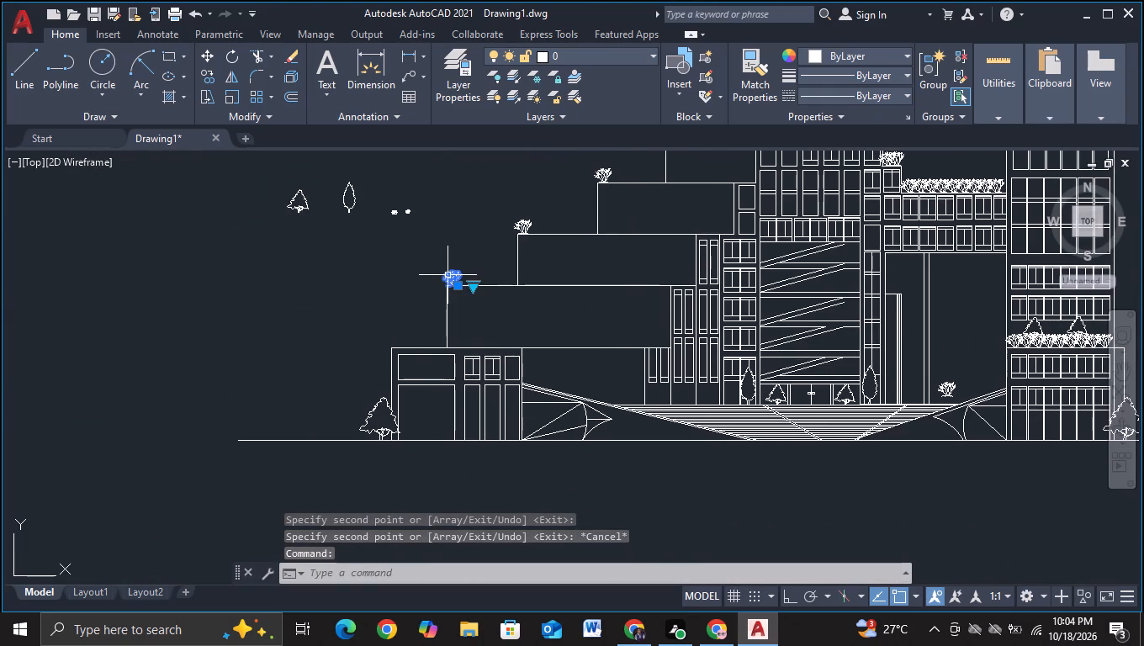
{"action": "key", "text": "c"}
{"action": "left_click", "coordinate": [499, 326]}
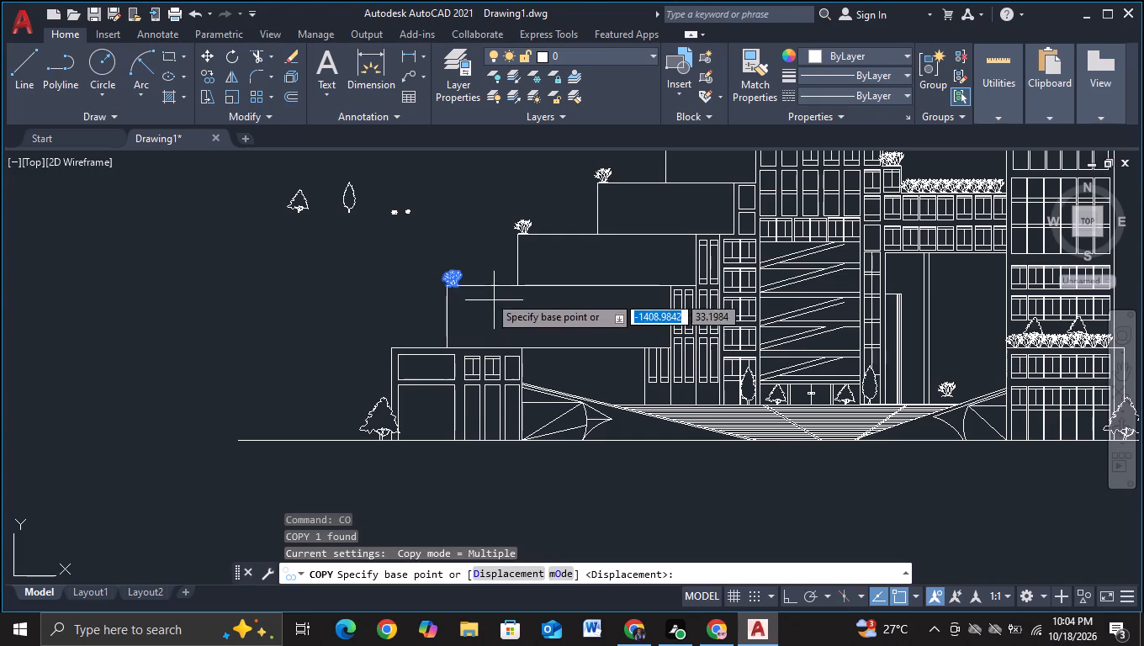
{"action": "left_click", "coordinate": [458, 279]}
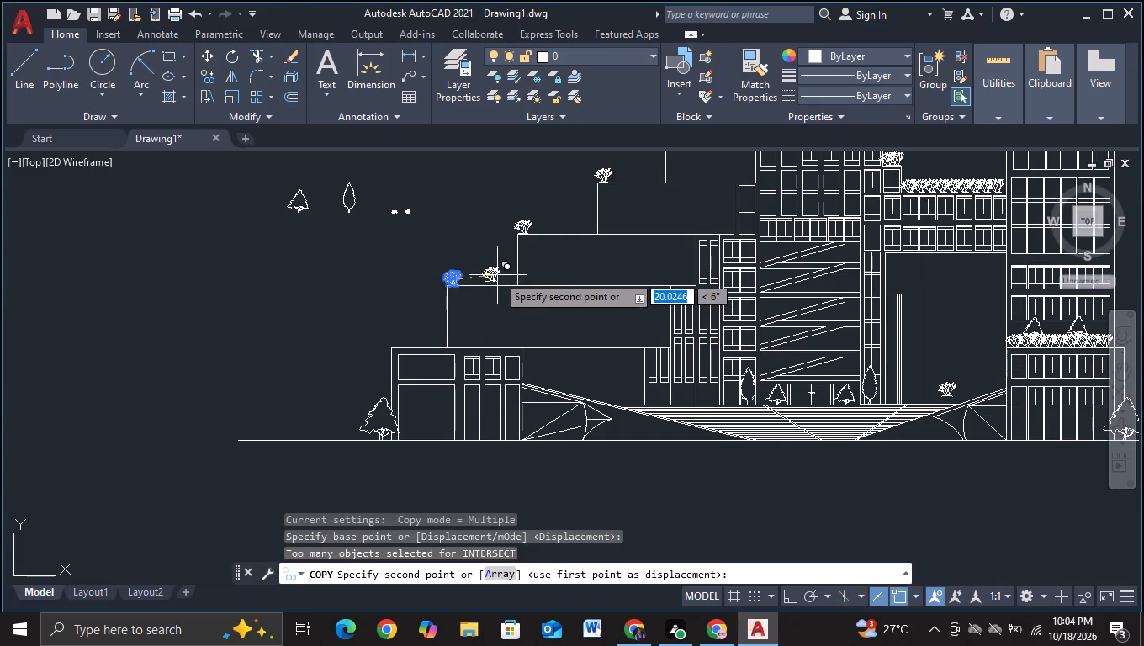
{"action": "key", "text": "F8"}
{"action": "scroll", "coordinate": [497, 275], "scroll_direction": "up", "scroll_amount": 4}
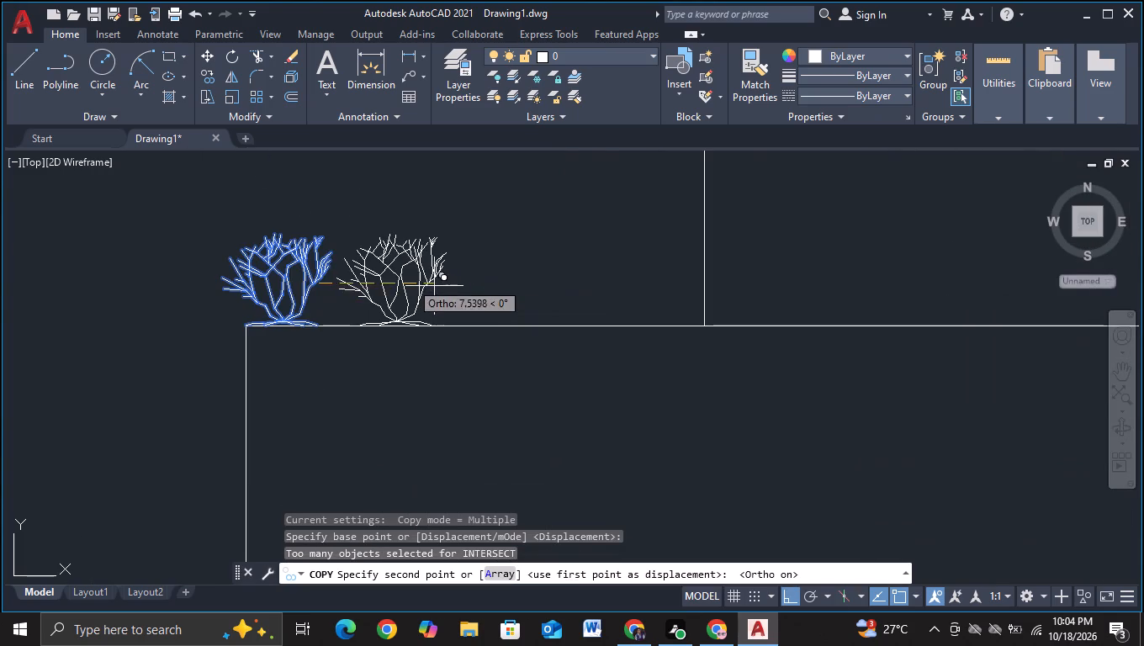
{"action": "left_click", "coordinate": [407, 278]}
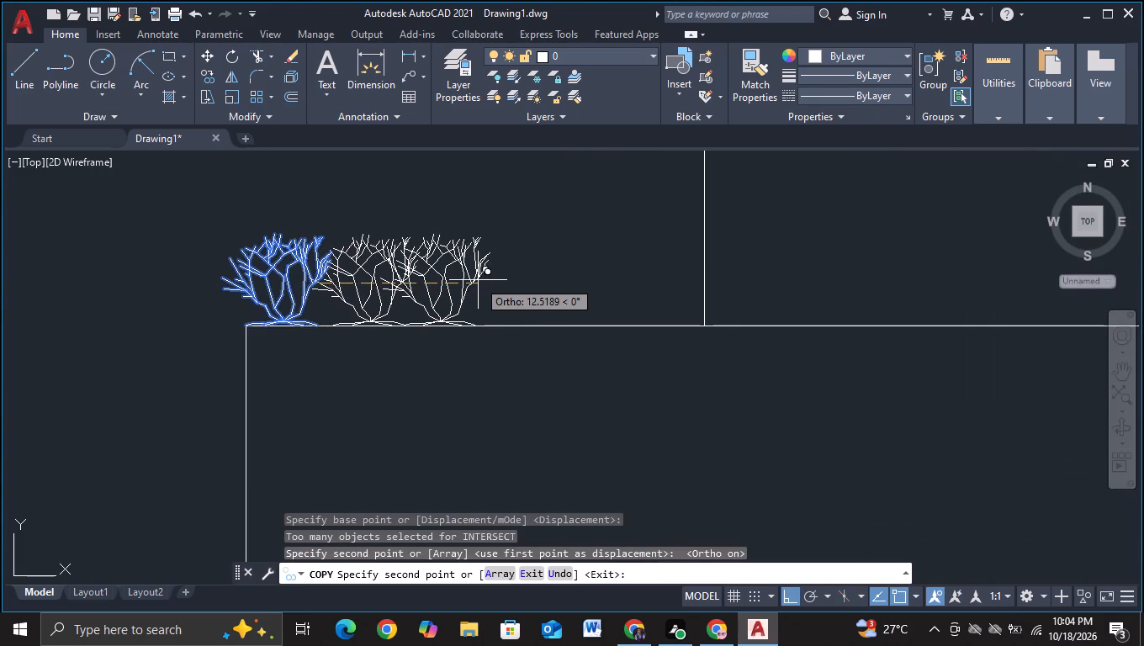
{"action": "left_click", "coordinate": [478, 280]}
{"action": "left_click", "coordinate": [550, 280]}
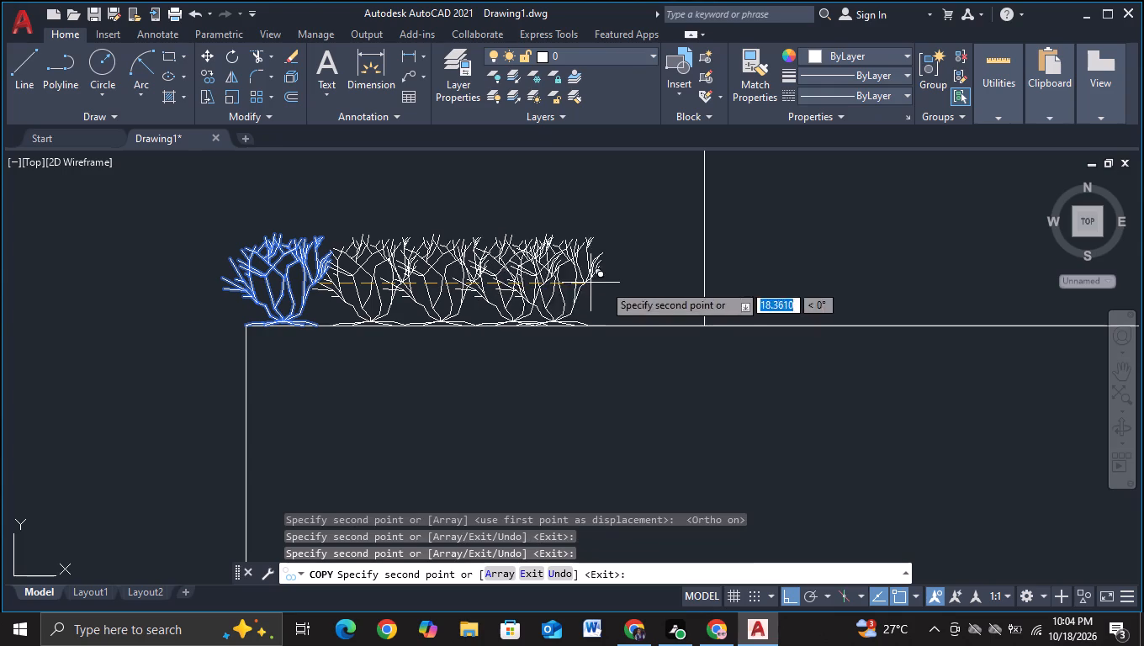
{"action": "left_click", "coordinate": [618, 284]}
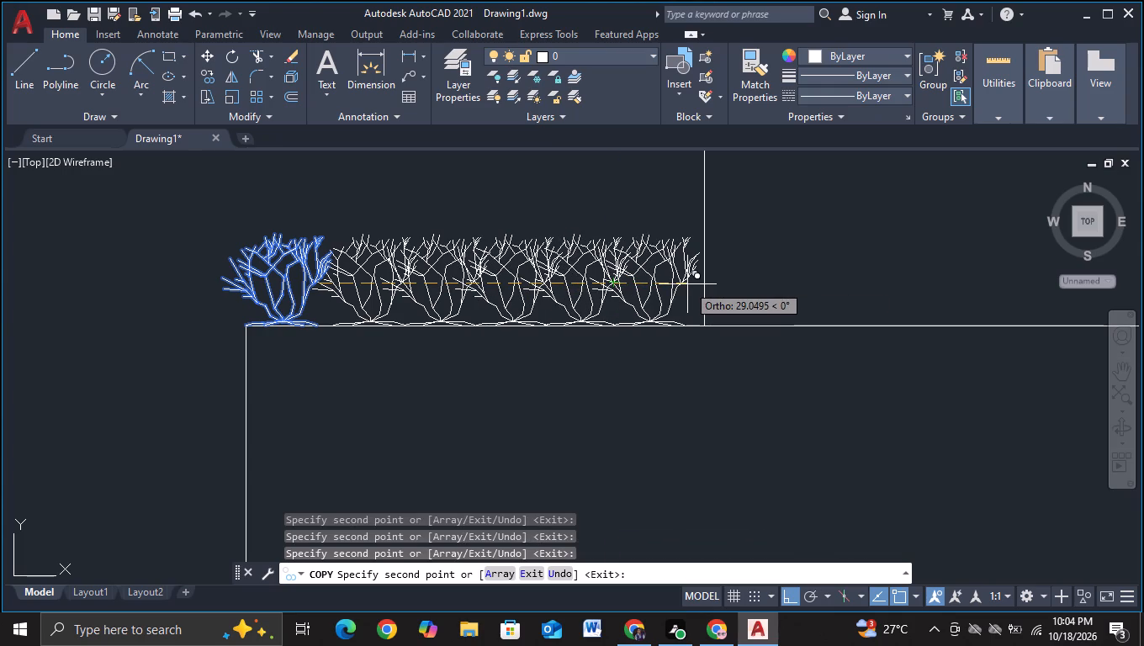
{"action": "left_click", "coordinate": [694, 283]}
{"action": "key", "text": "Escape"}
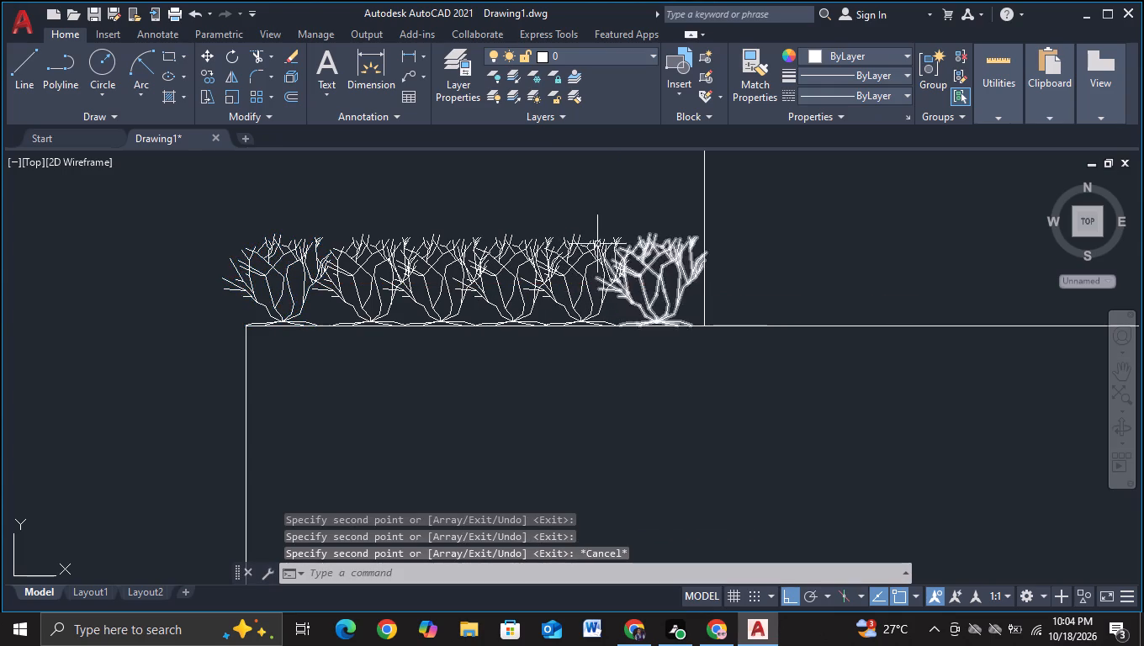
Copy the corner shrub seven times in a straight horizontal row along the second stepped terrace, up to the next block's wall.
{"action": "middle_click_drag", "start_coordinate": [596, 223], "coordinate": [530, 441]}
{"action": "middle_click_drag", "start_coordinate": [569, 290], "coordinate": [405, 416]}
{"action": "left_click", "coordinate": [500, 312]}
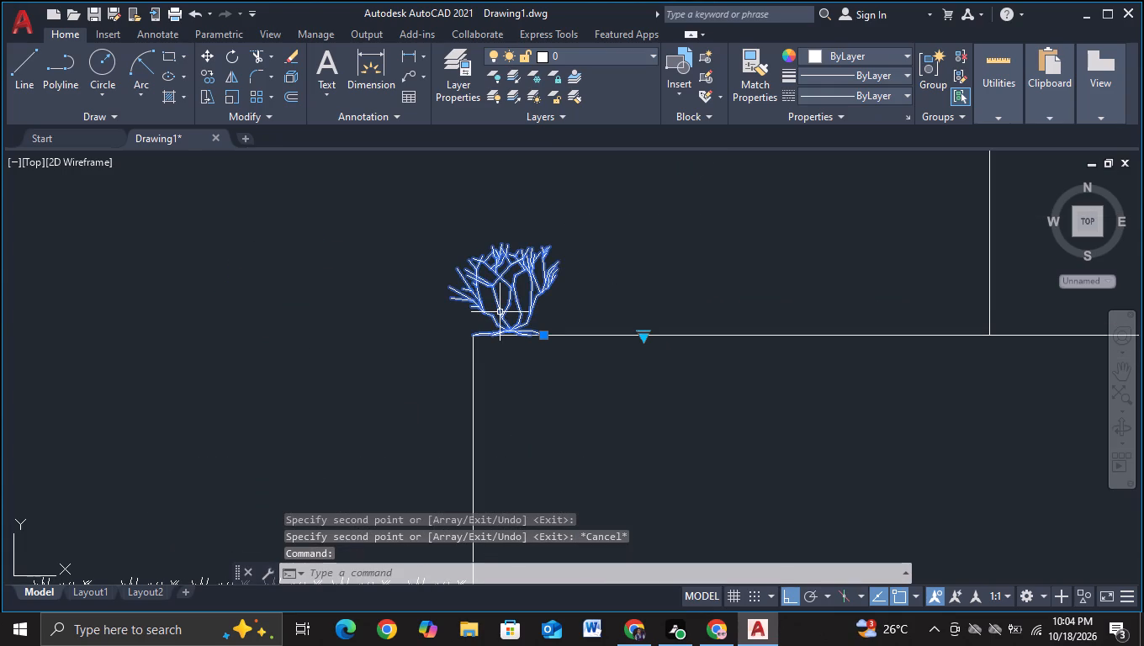
{"action": "key", "text": "c"}
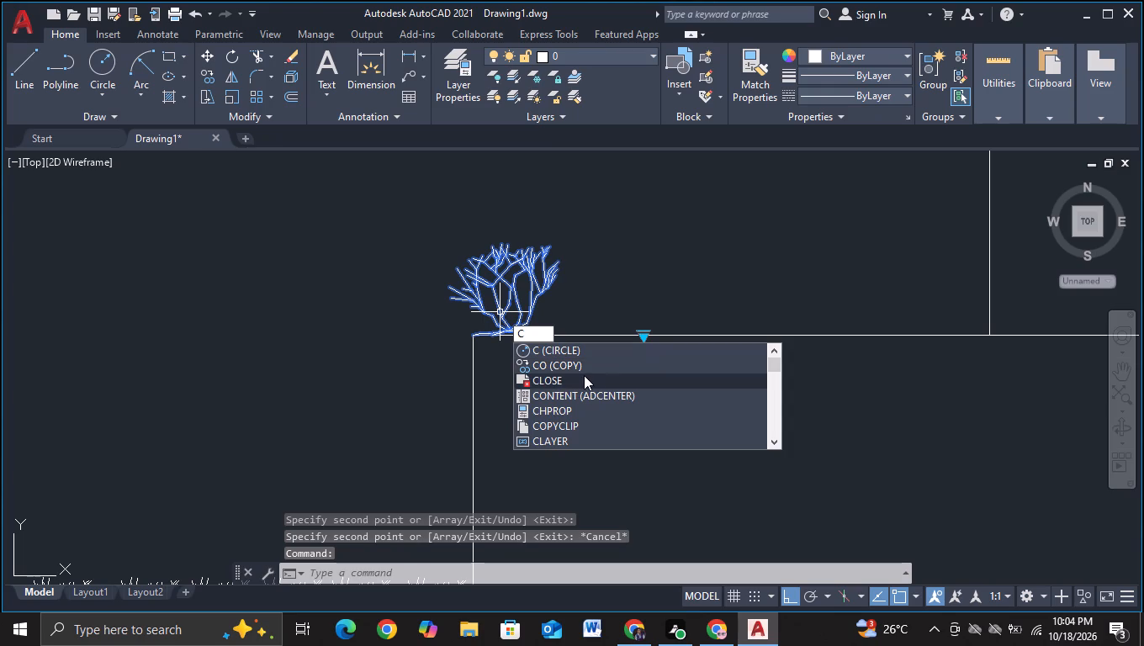
{"action": "left_click", "coordinate": [583, 368]}
{"action": "left_click", "coordinate": [513, 293]}
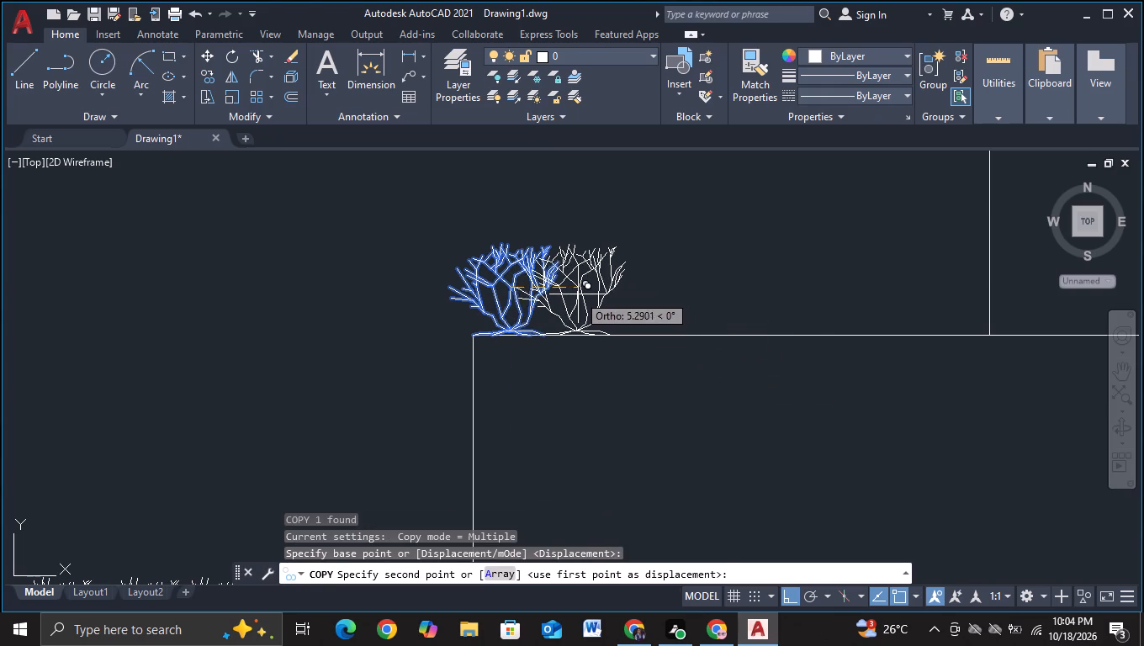
{"action": "left_click", "coordinate": [577, 294]}
{"action": "left_click", "coordinate": [639, 295]}
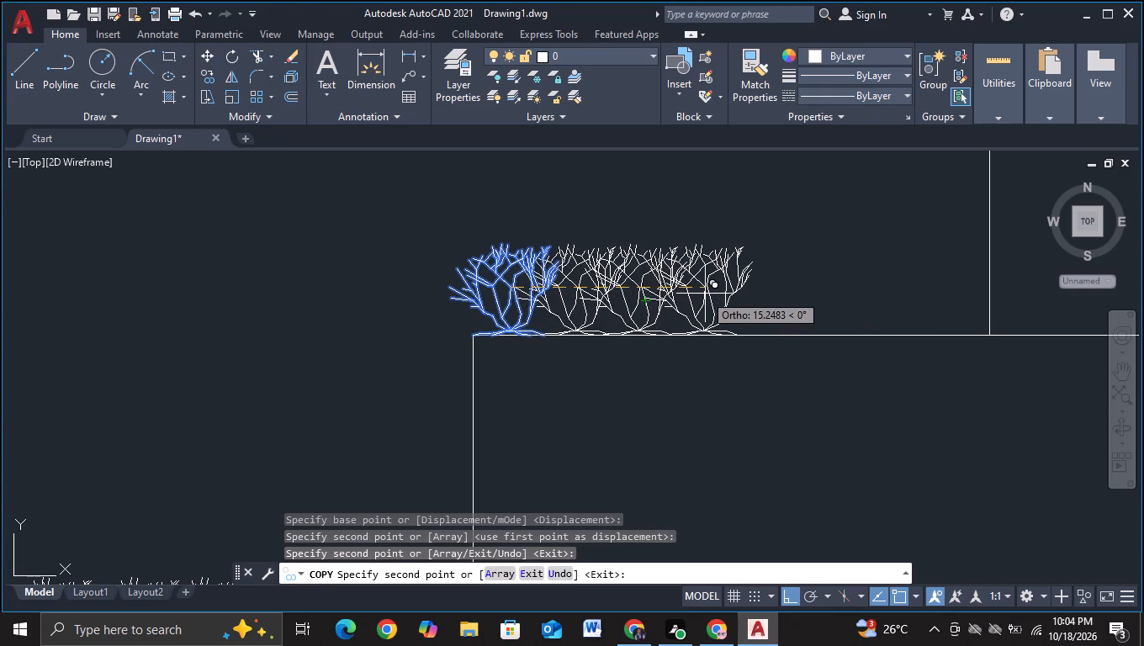
{"action": "left_click", "coordinate": [705, 294]}
{"action": "left_click", "coordinate": [771, 291]}
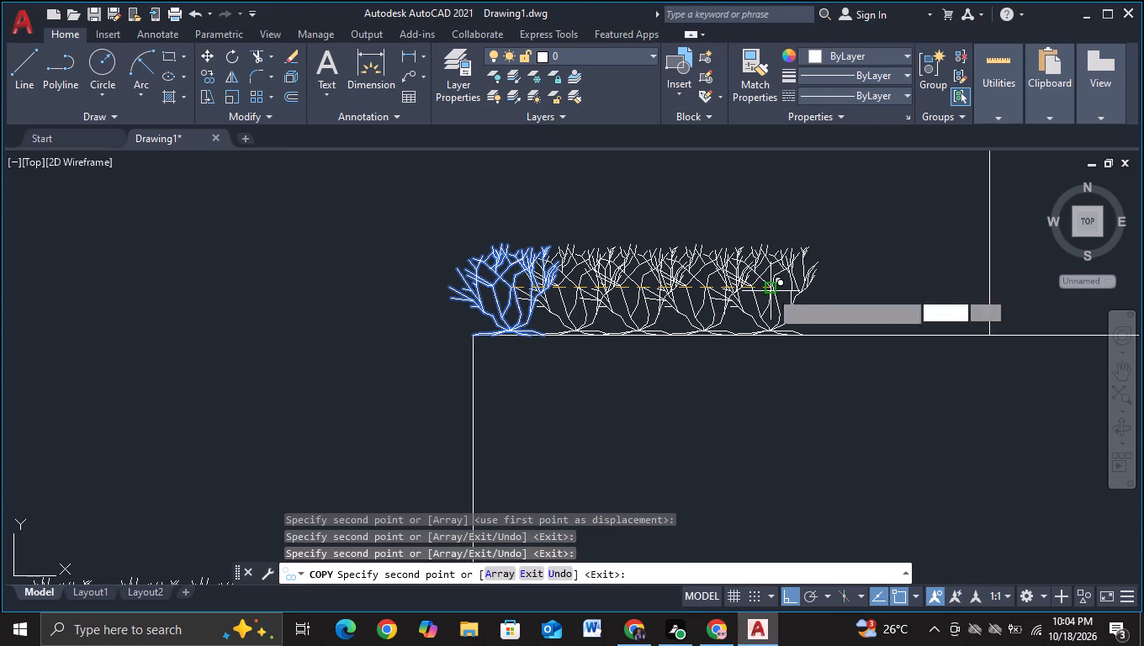
{"action": "left_click", "coordinate": [831, 291]}
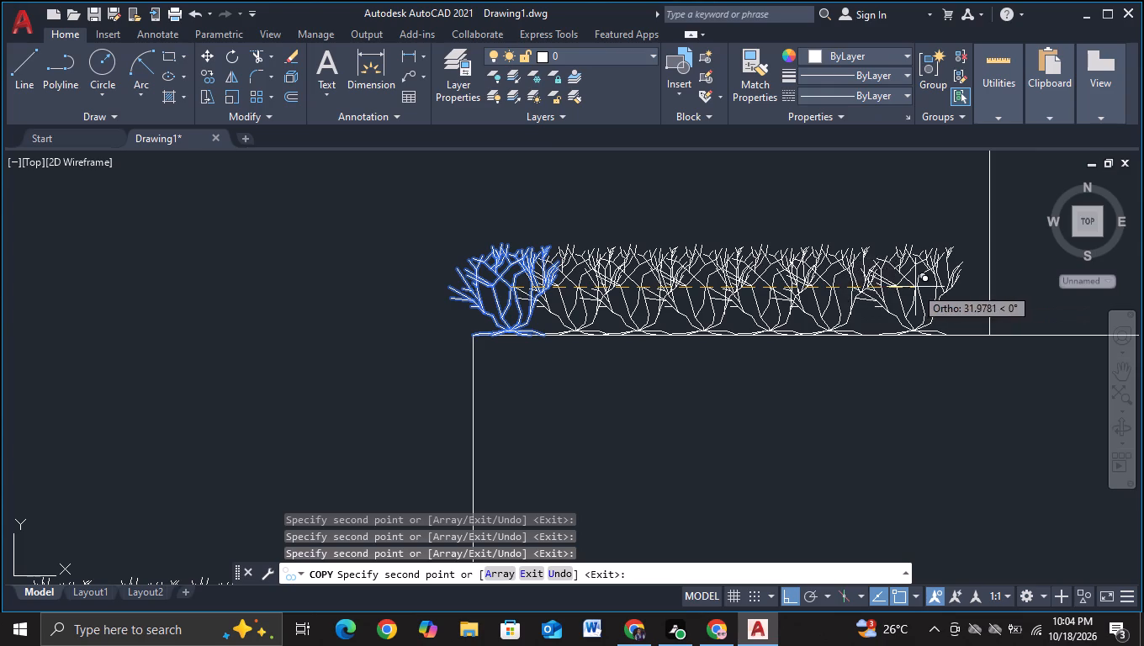
{"action": "left_click", "coordinate": [888, 288]}
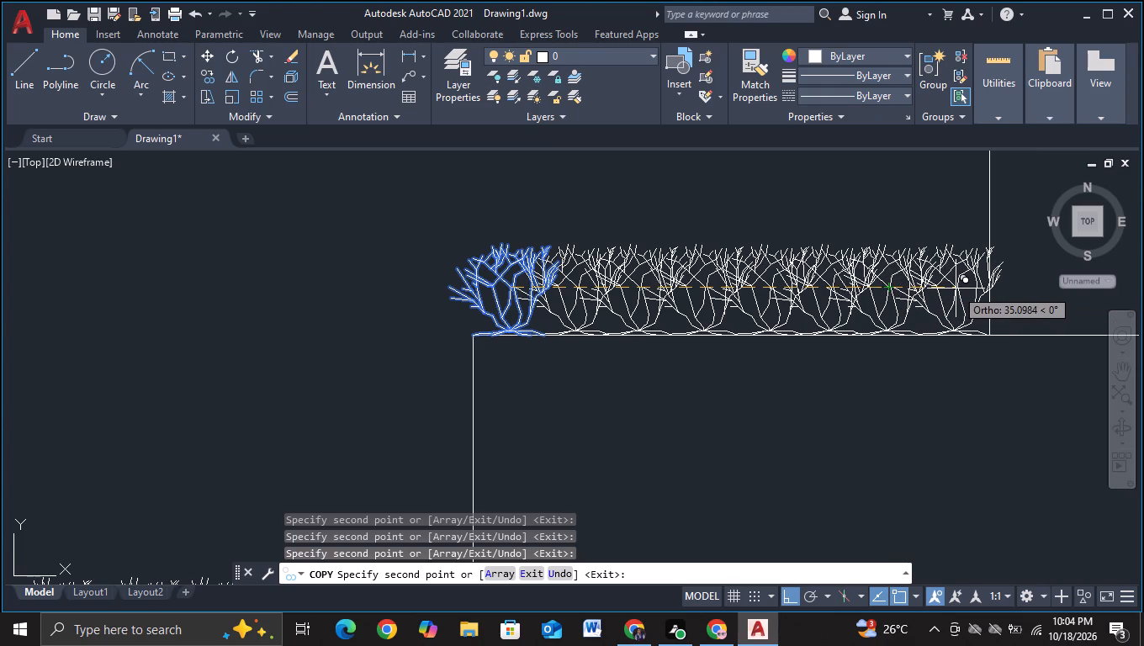
{"action": "left_click", "coordinate": [956, 289]}
{"action": "key", "text": "Escape"}
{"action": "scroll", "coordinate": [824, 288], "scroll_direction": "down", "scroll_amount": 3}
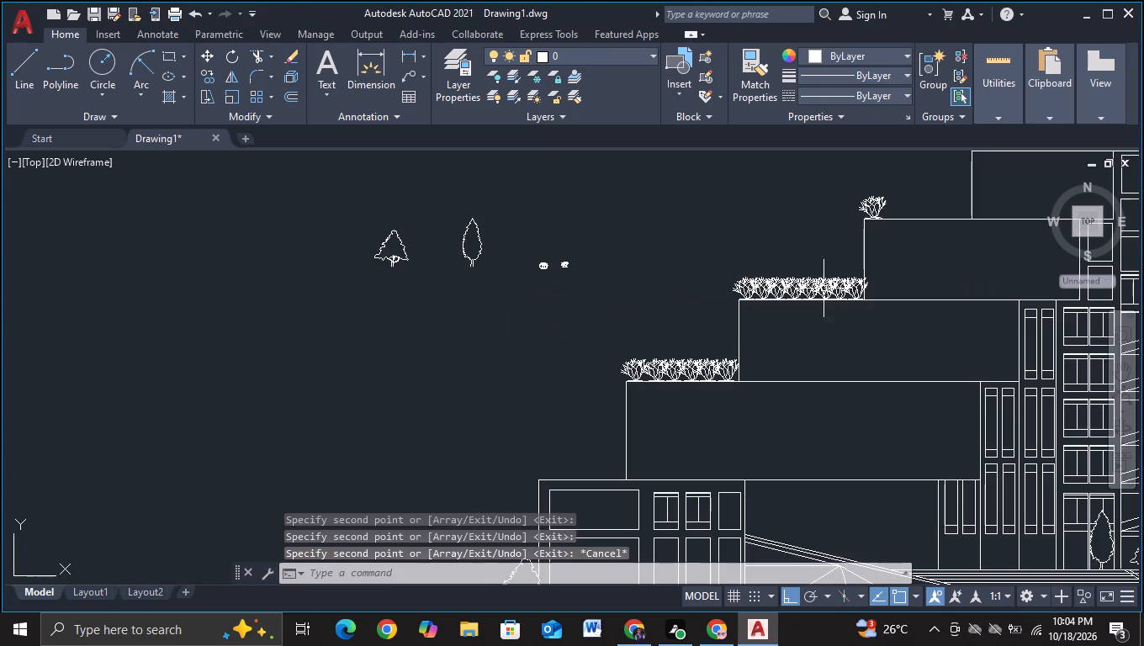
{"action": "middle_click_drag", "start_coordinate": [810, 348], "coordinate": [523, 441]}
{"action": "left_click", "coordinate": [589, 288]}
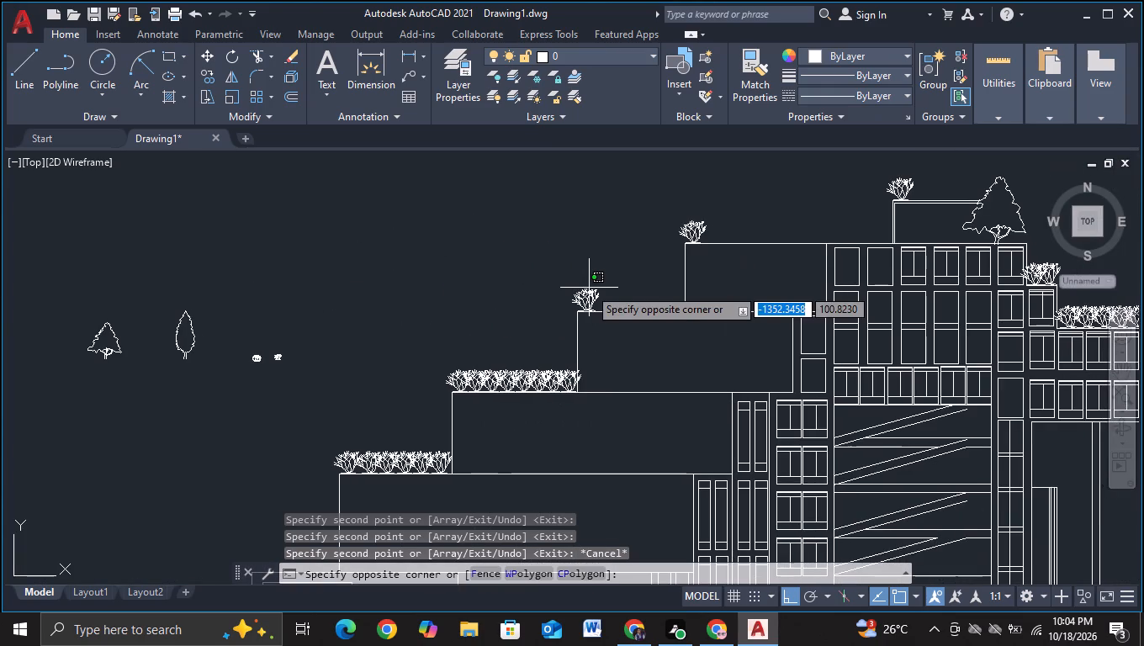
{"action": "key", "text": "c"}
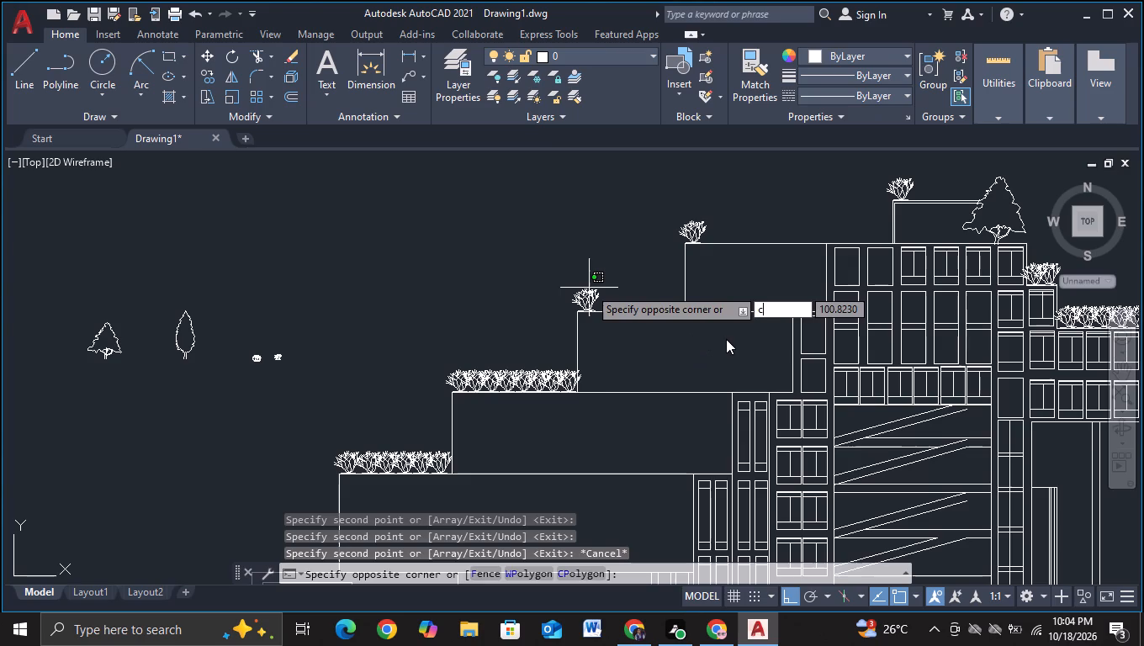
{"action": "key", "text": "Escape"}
Copy the corner shrub five times in a straight horizontal row along the third stepped terrace, up to the highest block's wall.
{"action": "left_click", "coordinate": [585, 302]}
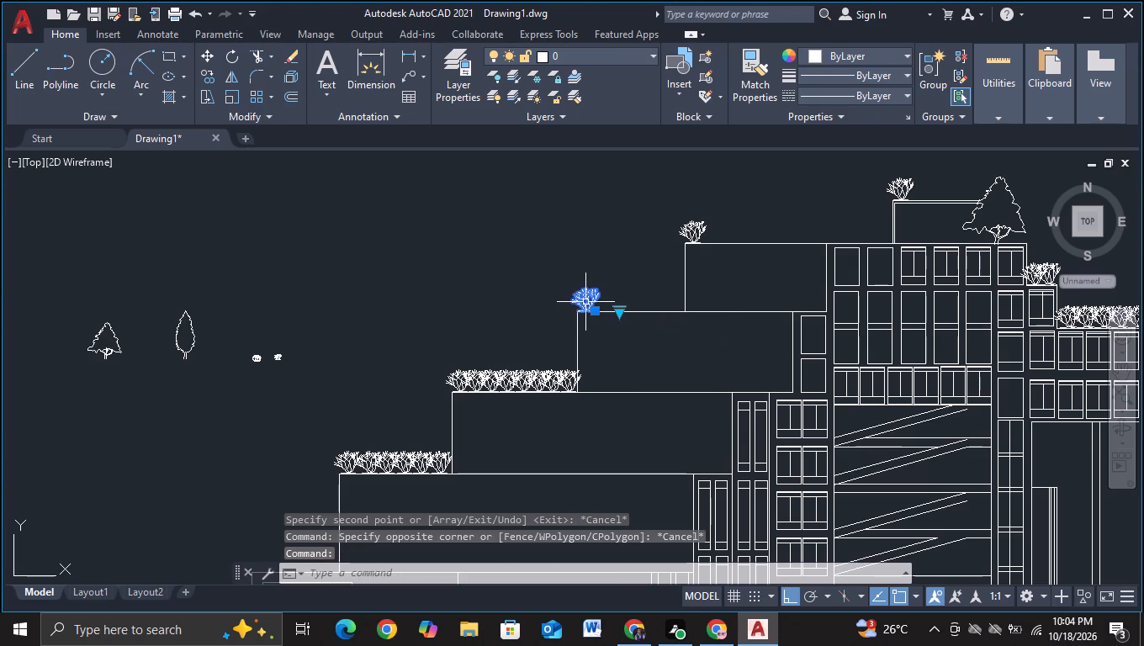
{"action": "key", "text": "c"}
{"action": "left_click", "coordinate": [653, 351]}
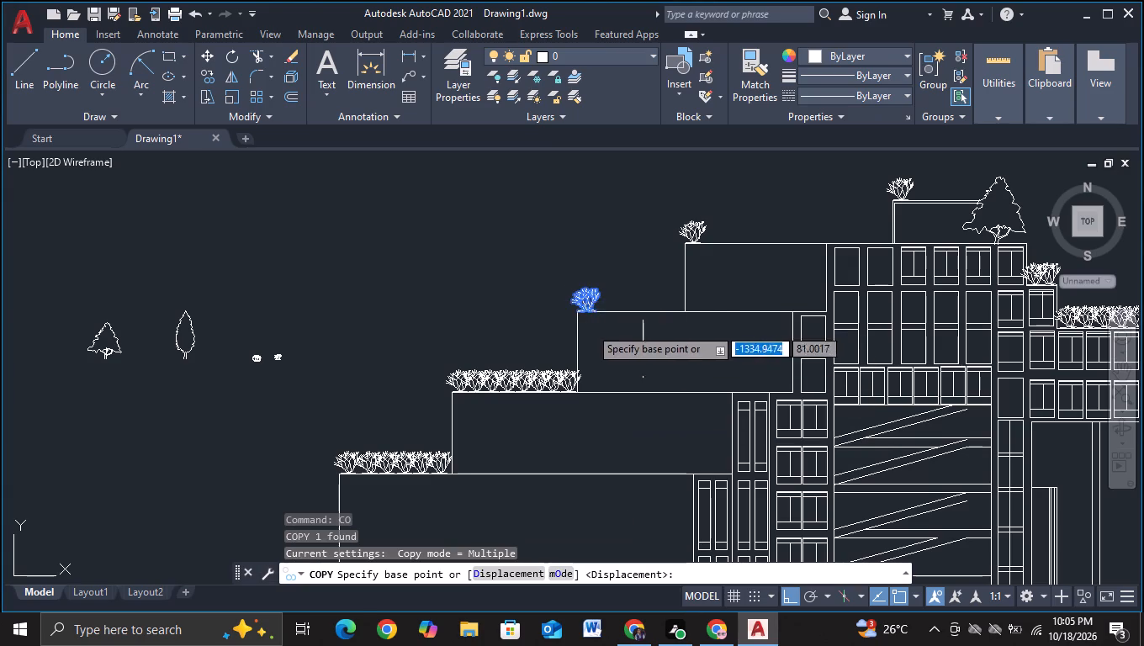
{"action": "left_click", "coordinate": [584, 305]}
{"action": "scroll", "coordinate": [608, 304], "scroll_direction": "up", "scroll_amount": 2}
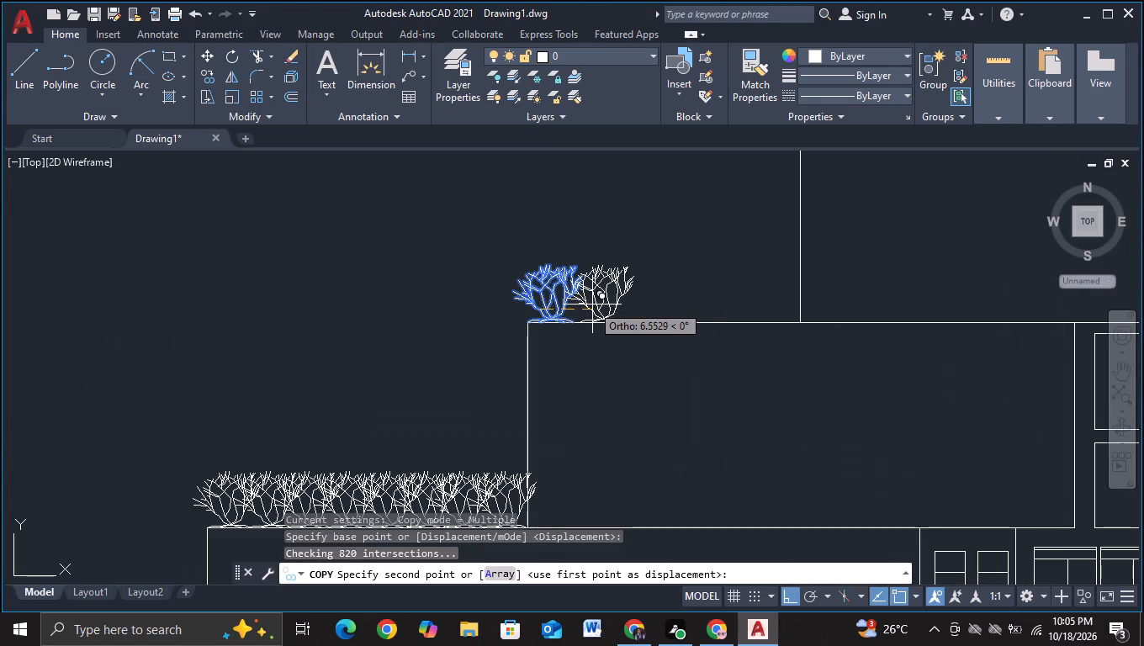
{"action": "left_click", "coordinate": [585, 305]}
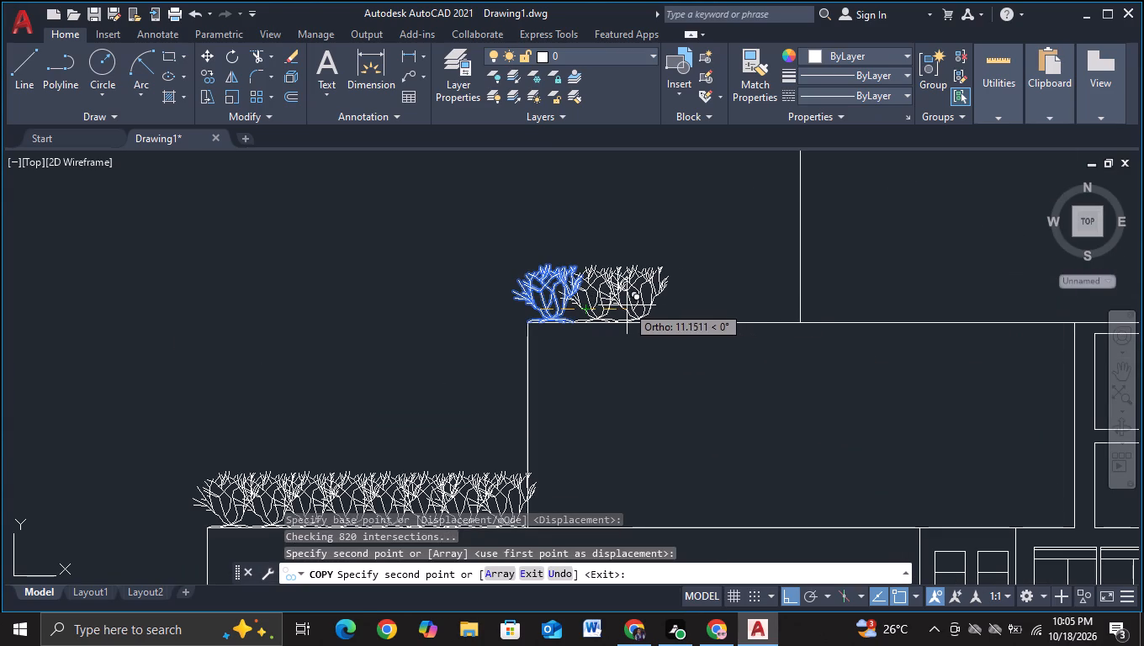
{"action": "left_click", "coordinate": [628, 306]}
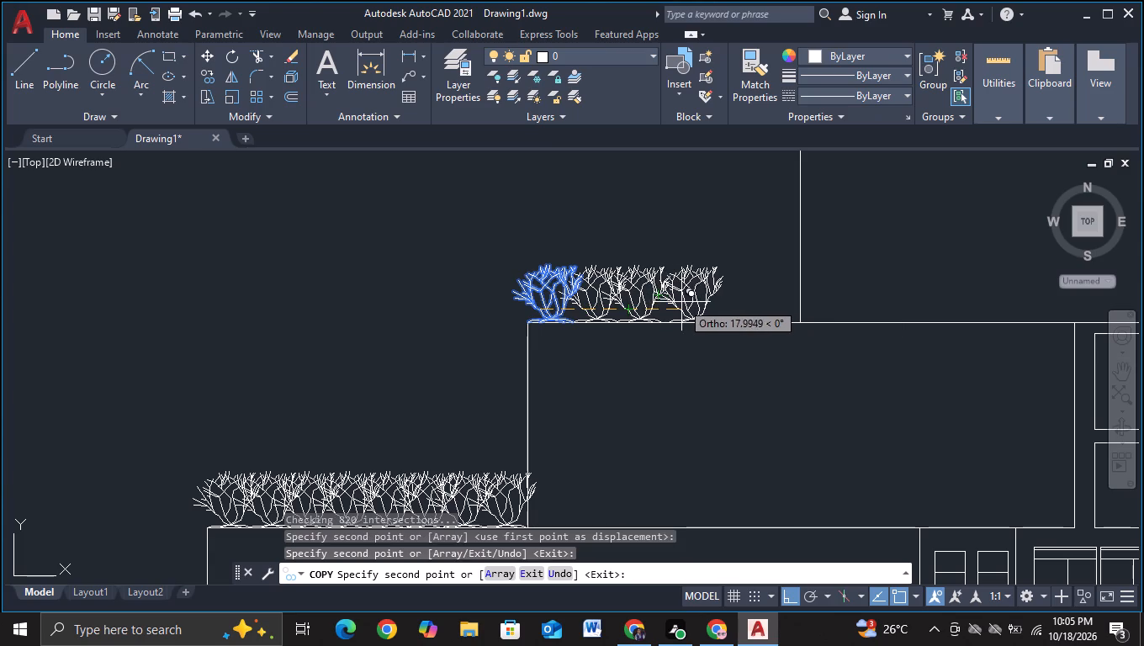
{"action": "left_click", "coordinate": [672, 303]}
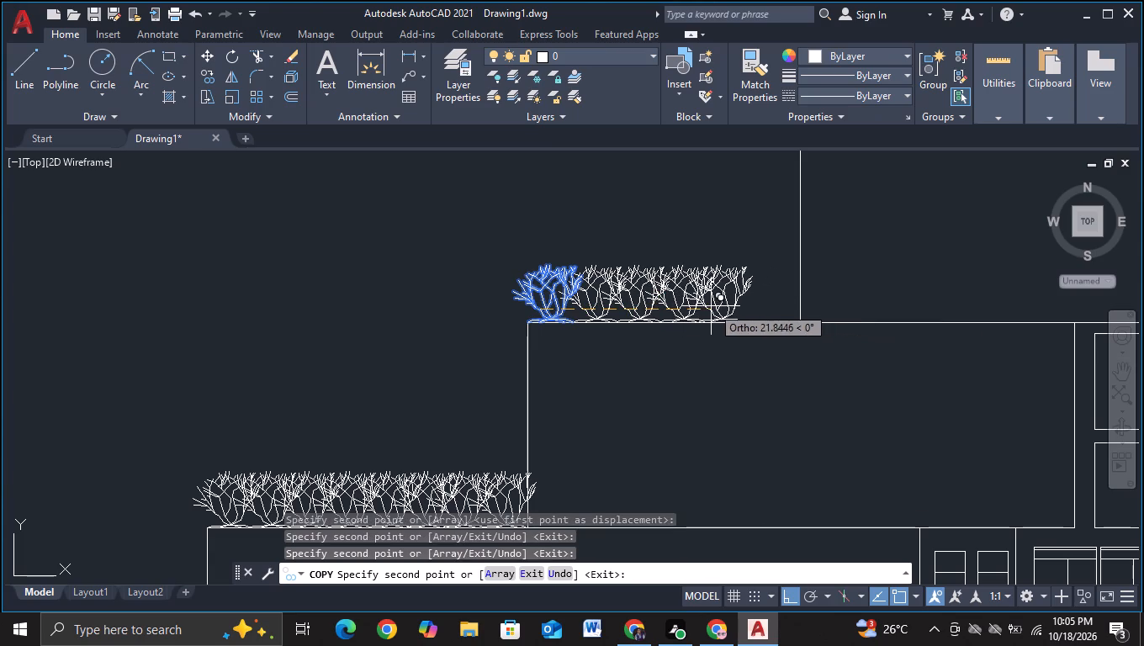
{"action": "left_click", "coordinate": [711, 306]}
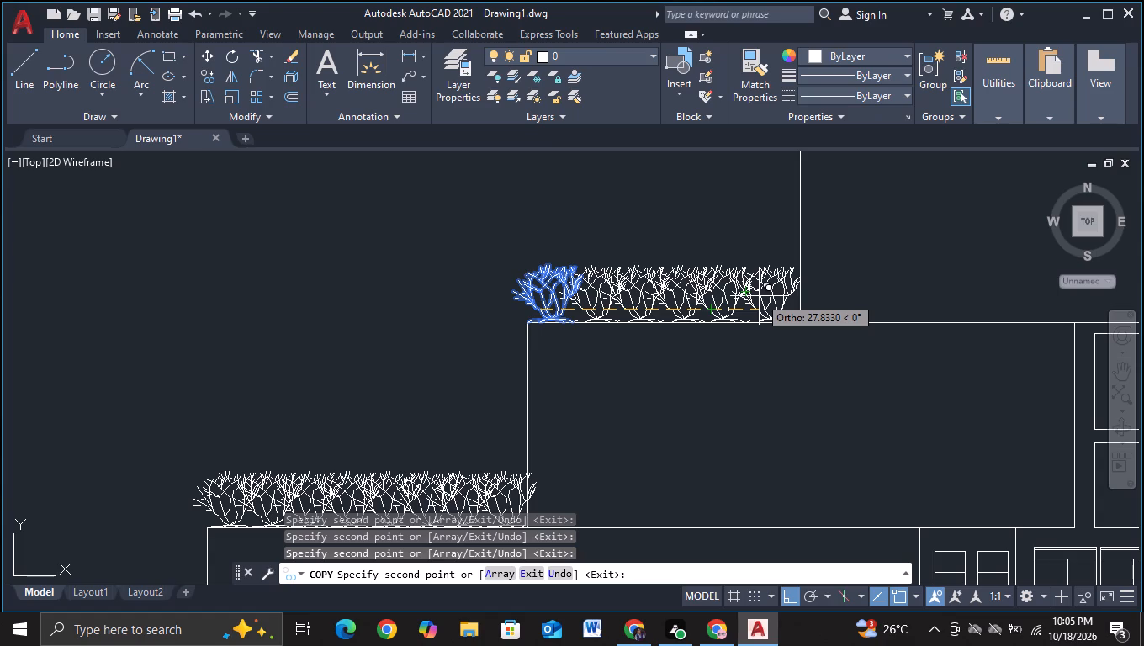
{"action": "left_click", "coordinate": [759, 296]}
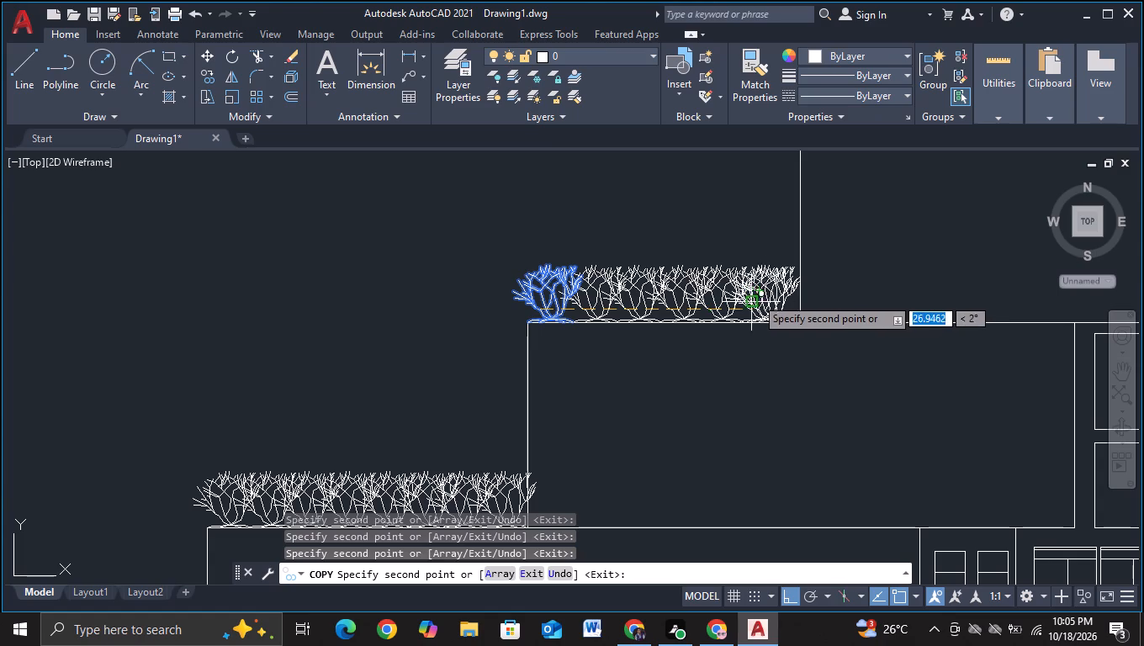
{"action": "scroll", "coordinate": [748, 300], "scroll_direction": "down", "scroll_amount": 1}
{"action": "middle_click_drag", "start_coordinate": [724, 416], "coordinate": [710, 389]}
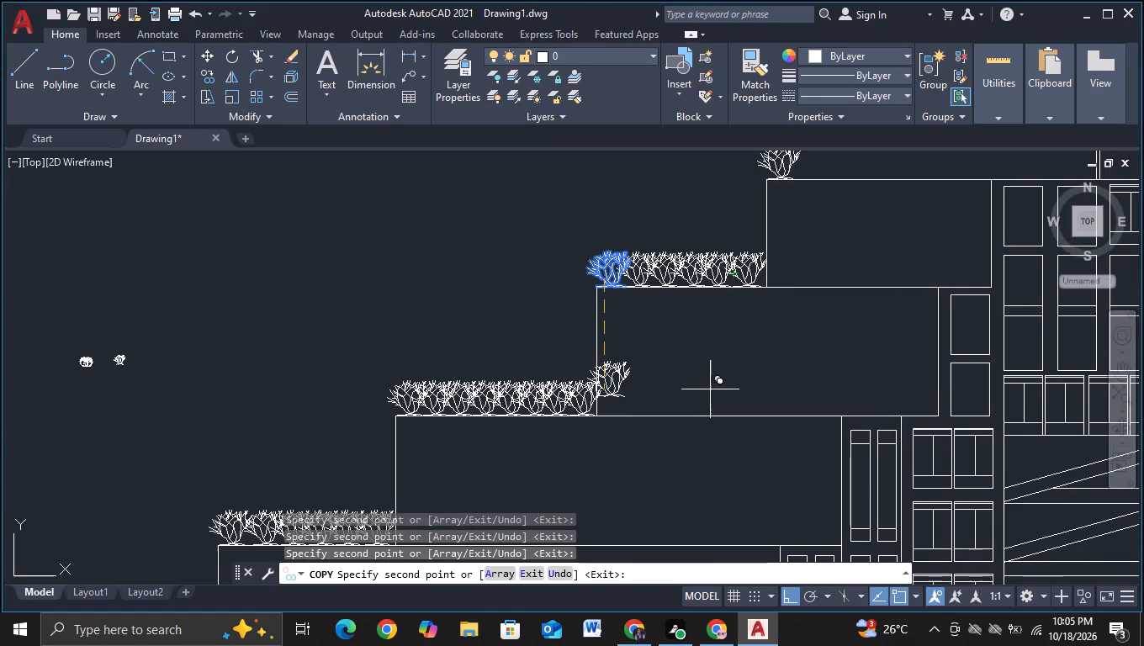
{"action": "key", "text": "Escape"}
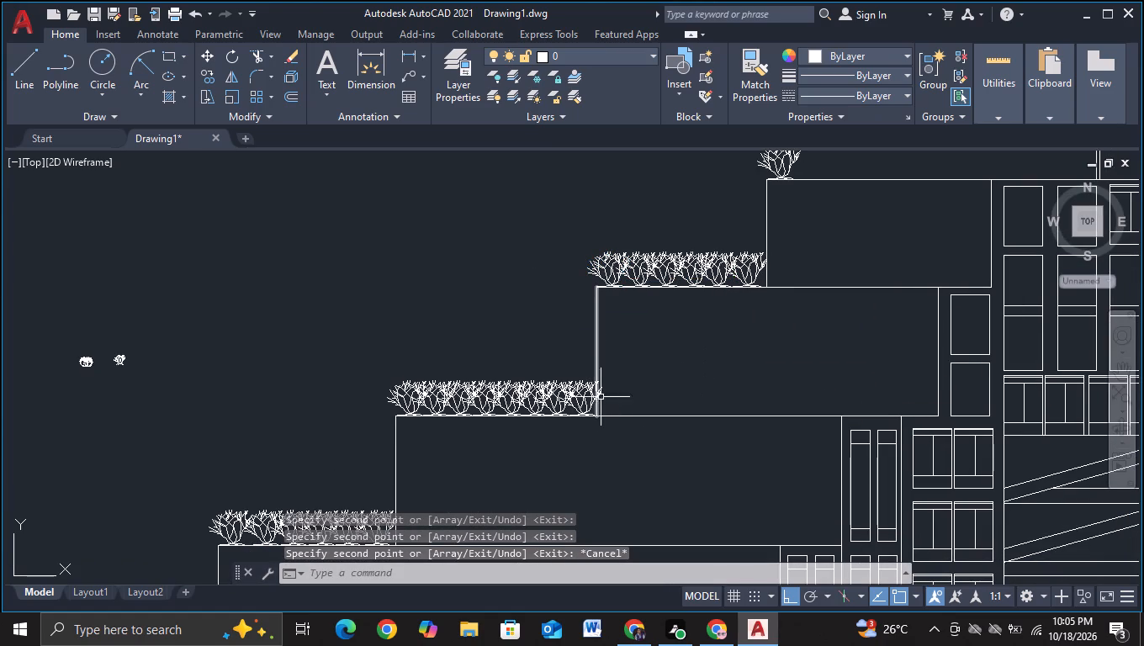
Trim the block's vertical wall line where it crosses the last shrub on the second stepped terrace, down to the terrace line.
{"action": "scroll", "coordinate": [605, 392], "scroll_direction": "up", "scroll_amount": 2}
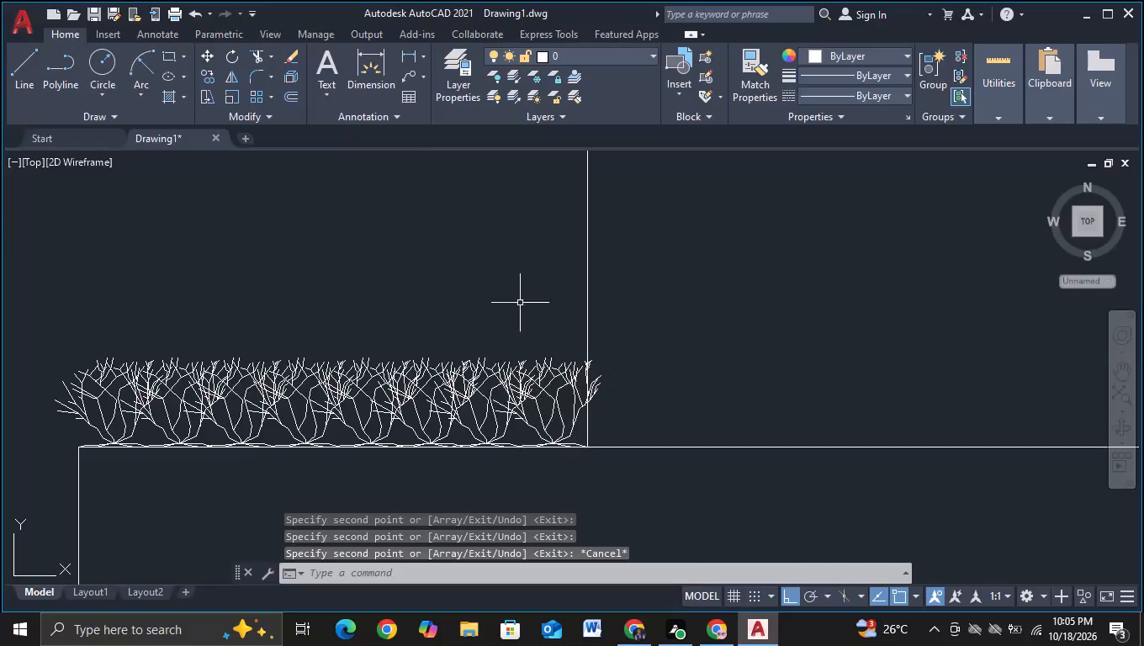
{"action": "left_click", "coordinate": [257, 56]}
{"action": "scroll", "coordinate": [516, 363], "scroll_direction": "up", "scroll_amount": 3}
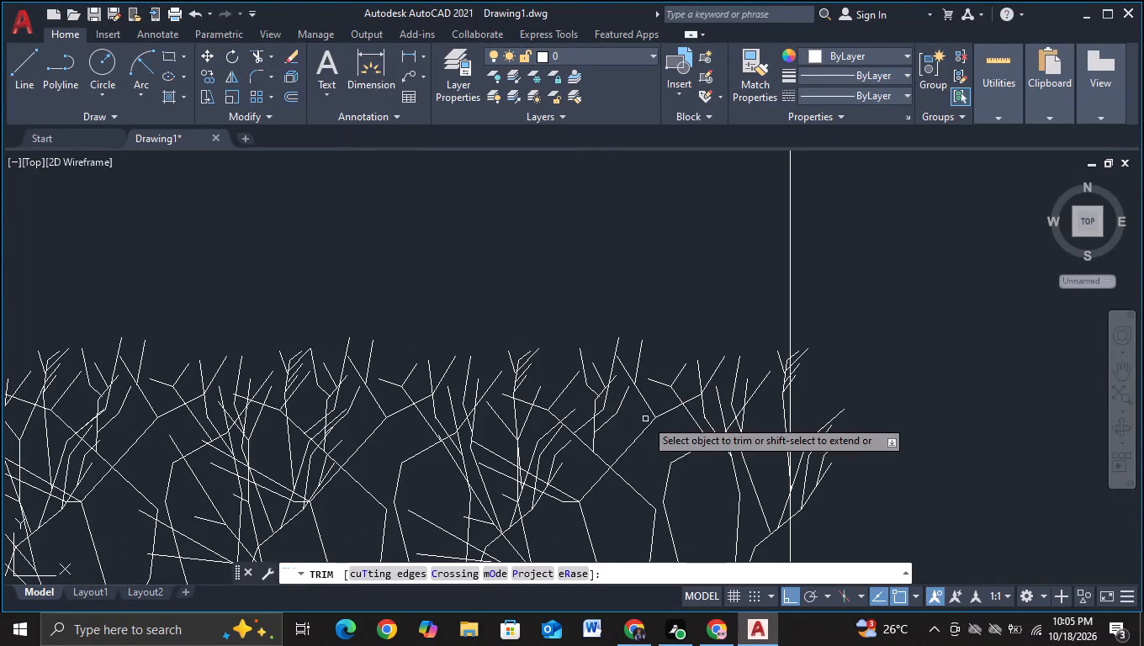
{"action": "middle_click_drag", "start_coordinate": [645, 419], "coordinate": [410, 357]}
{"action": "left_click", "coordinate": [557, 342]}
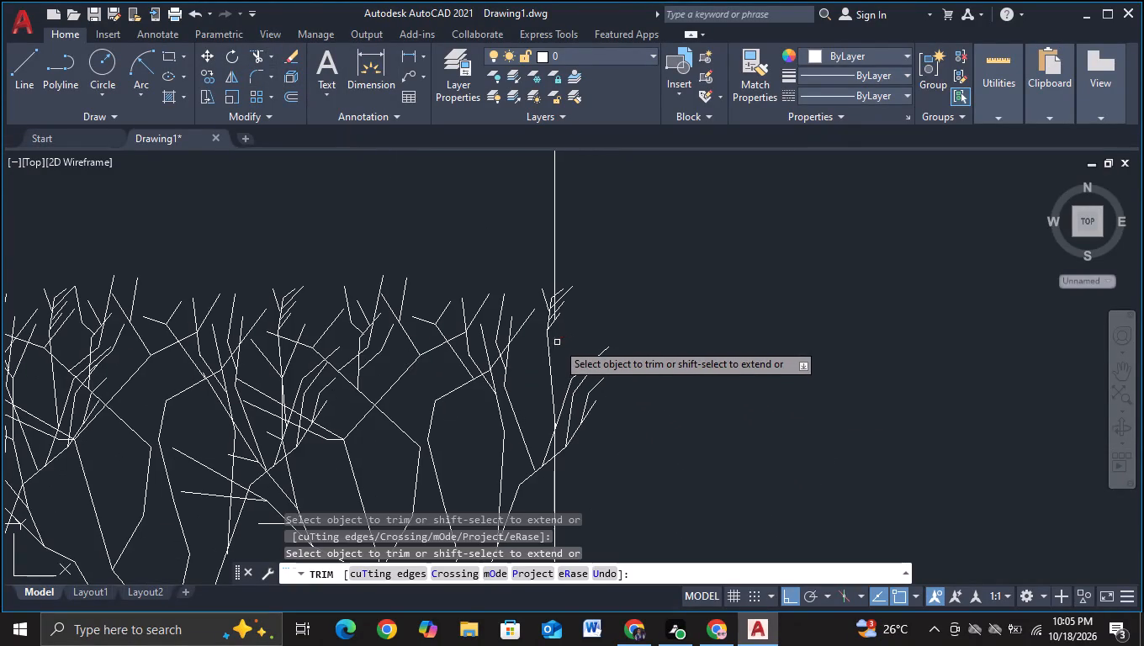
{"action": "scroll", "coordinate": [554, 301], "scroll_direction": "up", "scroll_amount": 3}
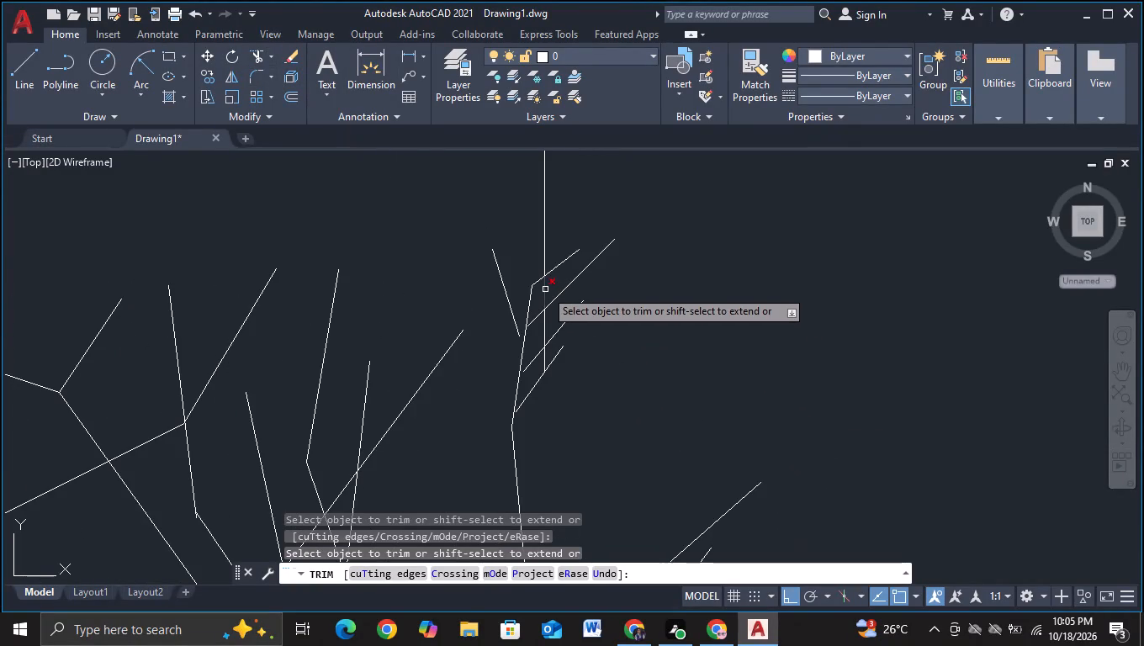
{"action": "left_click", "coordinate": [545, 289]}
{"action": "left_click", "coordinate": [545, 326]}
{"action": "left_click", "coordinate": [543, 364]}
{"action": "middle_click_drag", "start_coordinate": [569, 389], "coordinate": [550, 261]}
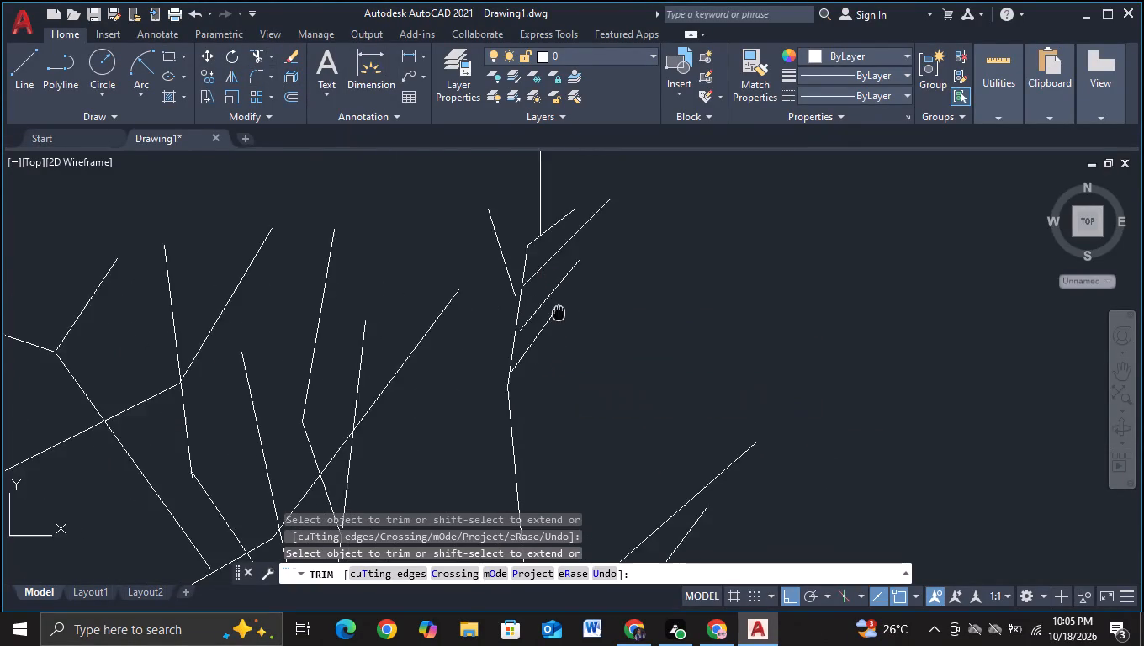
{"action": "middle_click_drag", "start_coordinate": [550, 261], "coordinate": [513, 110]}
{"action": "scroll", "coordinate": [498, 330], "scroll_direction": "down", "scroll_amount": 3}
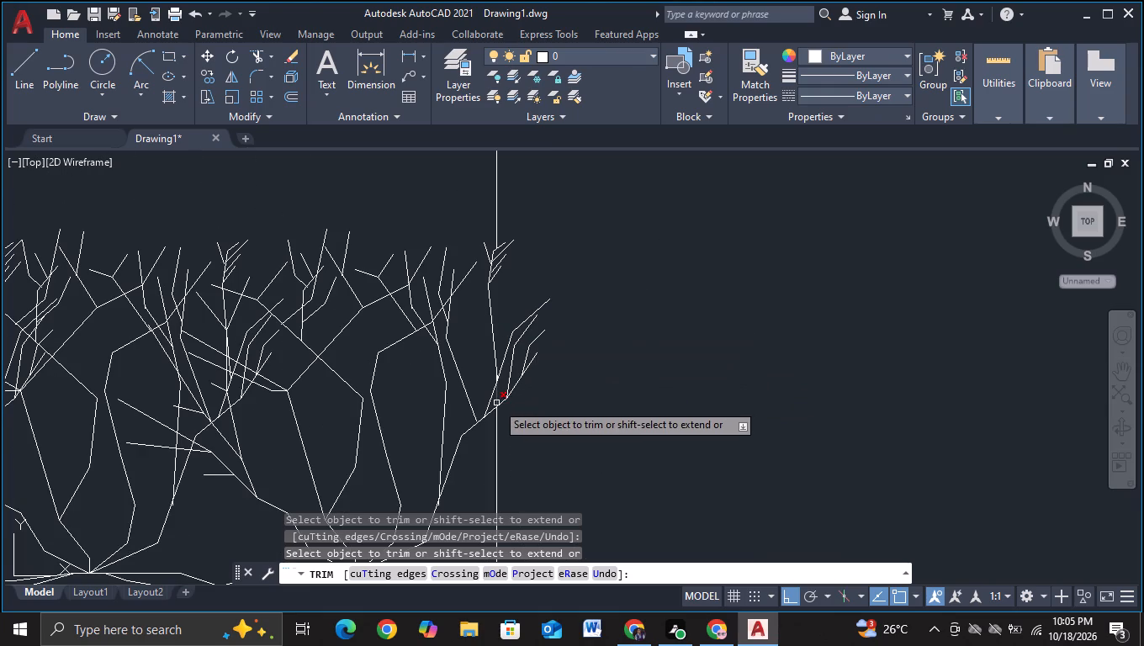
{"action": "left_click", "coordinate": [495, 403]}
{"action": "middle_click_drag", "start_coordinate": [545, 439], "coordinate": [549, 288]}
{"action": "left_click", "coordinate": [499, 338]}
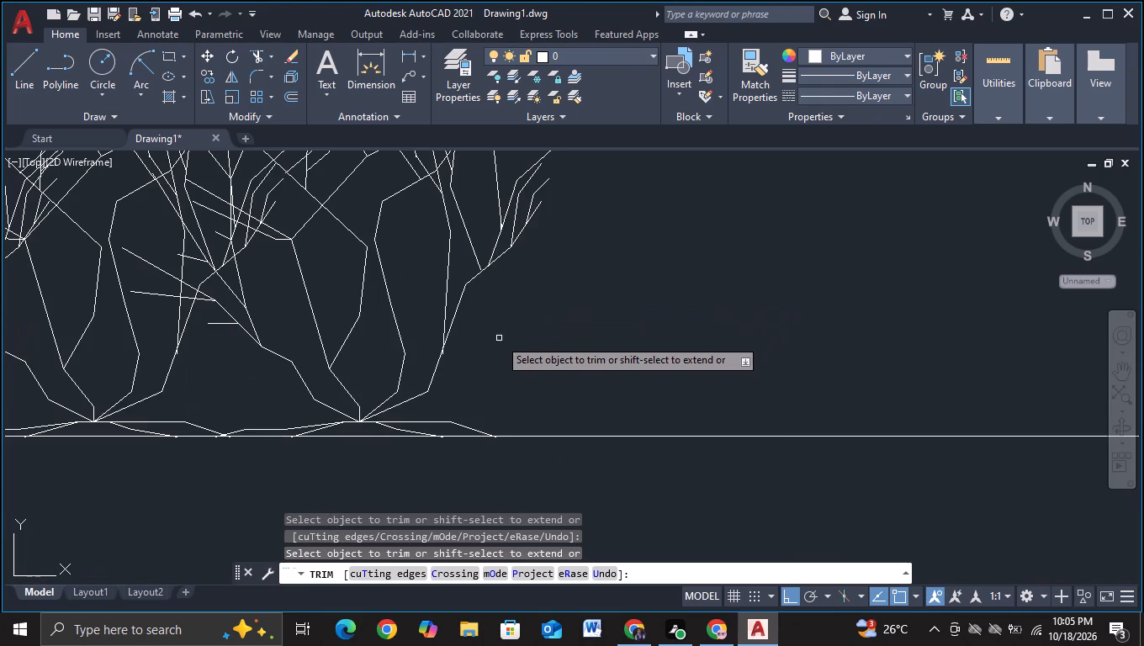
{"action": "scroll", "coordinate": [553, 323], "scroll_direction": "down", "scroll_amount": 2}
{"action": "key", "text": "Escape"}
Copy the second terrace's last shrub ten times in a straight horizontal row, continuing past the trimmed wall in front of the block.
{"action": "scroll", "coordinate": [537, 306], "scroll_direction": "up", "scroll_amount": 2}
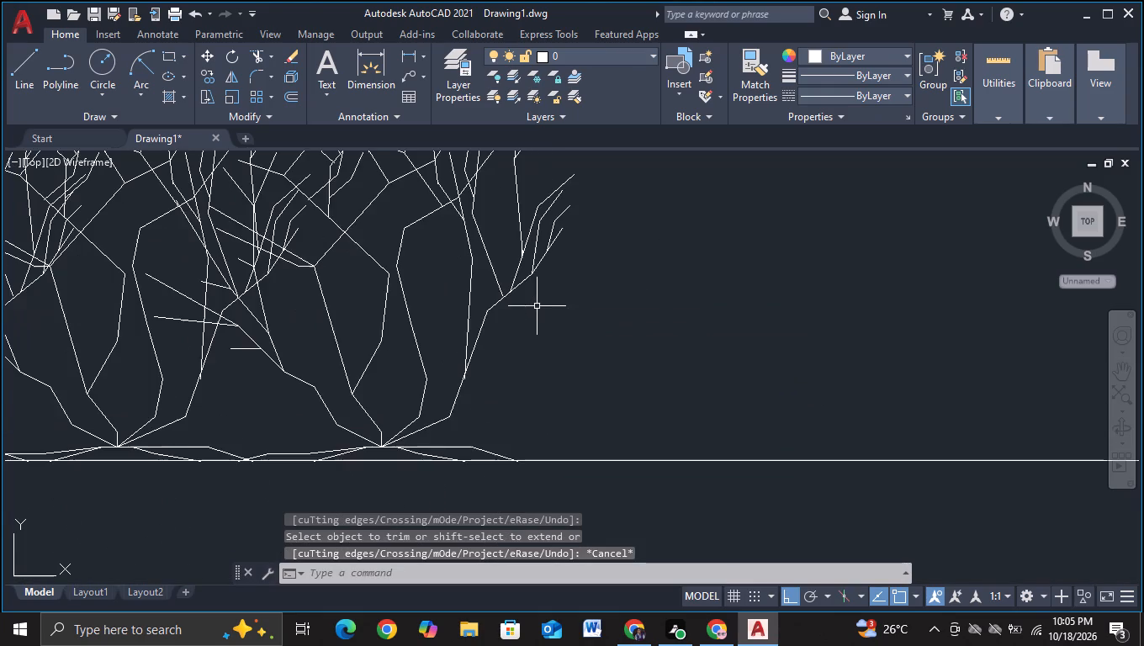
{"action": "left_click", "coordinate": [484, 312]}
{"action": "key", "text": "c"}
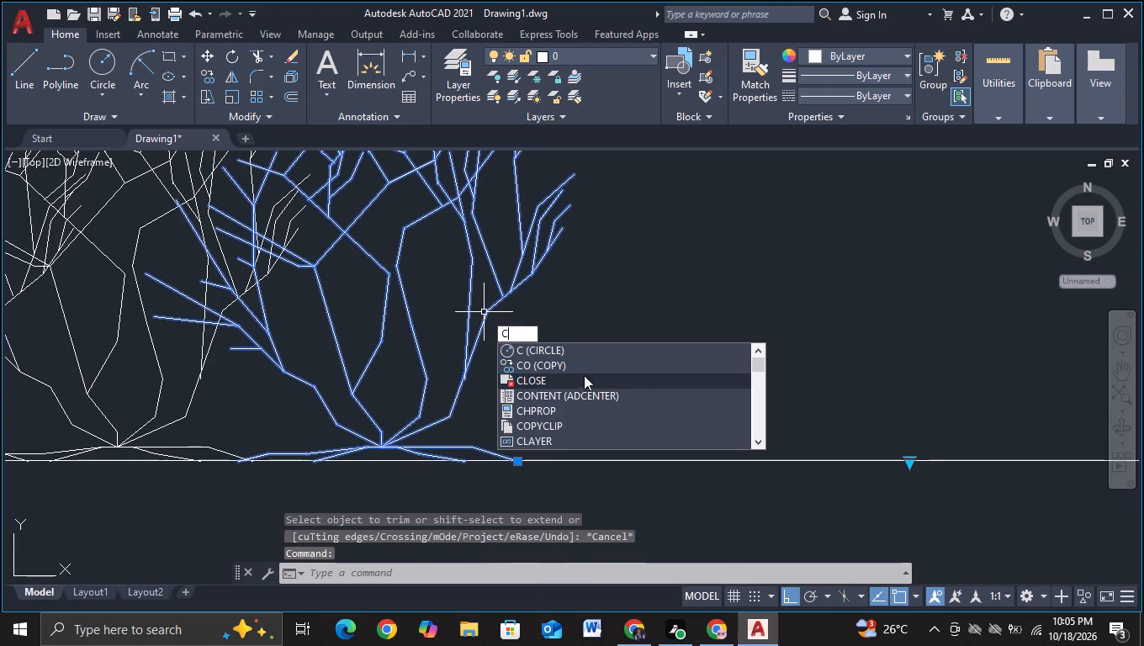
{"action": "left_click", "coordinate": [580, 370]}
{"action": "left_click_drag", "start_coordinate": [465, 336], "coordinate": [473, 336]}
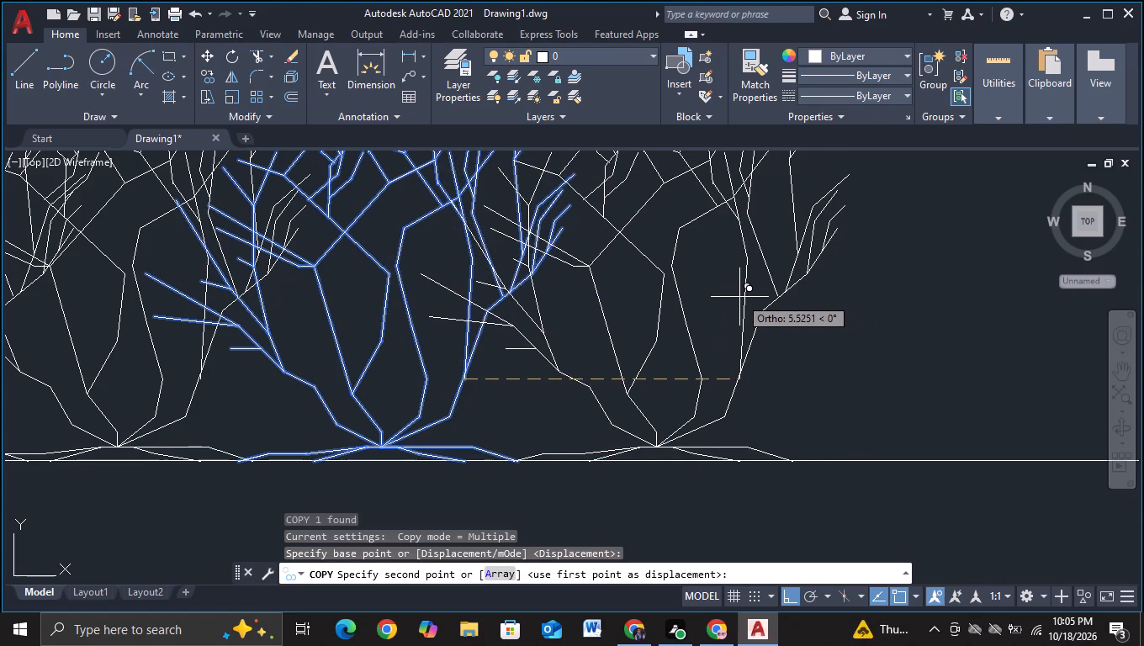
{"action": "left_click", "coordinate": [747, 298]}
{"action": "middle_click_drag", "start_coordinate": [756, 298], "coordinate": [305, 315]}
{"action": "scroll", "coordinate": [349, 314], "scroll_direction": "down", "scroll_amount": 3}
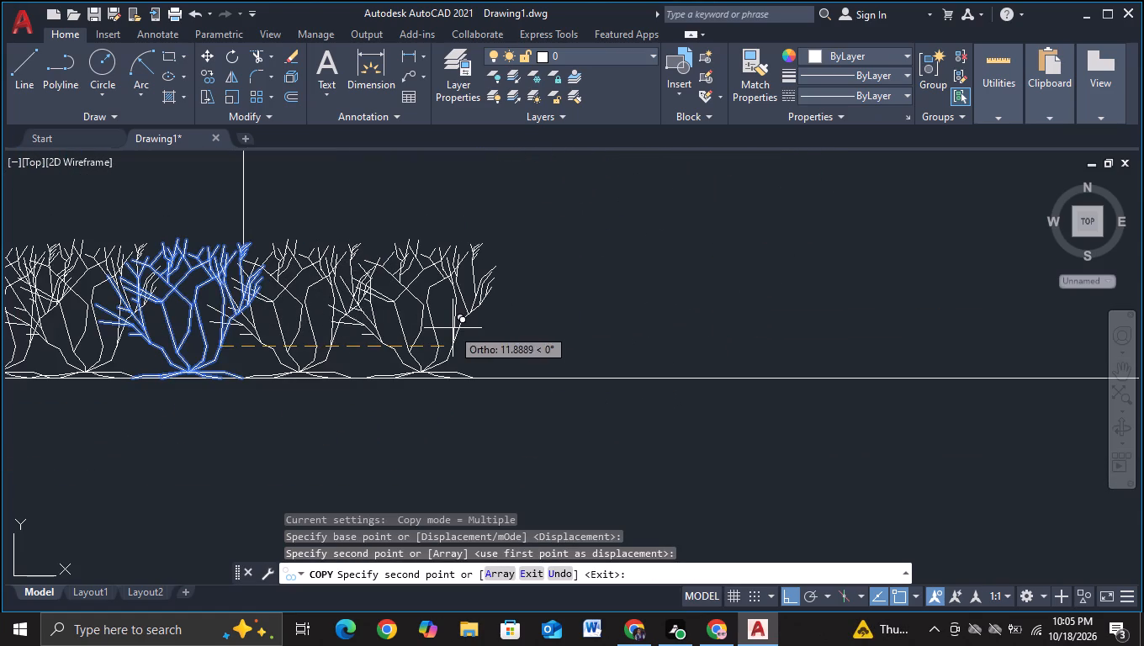
{"action": "left_click", "coordinate": [437, 328]}
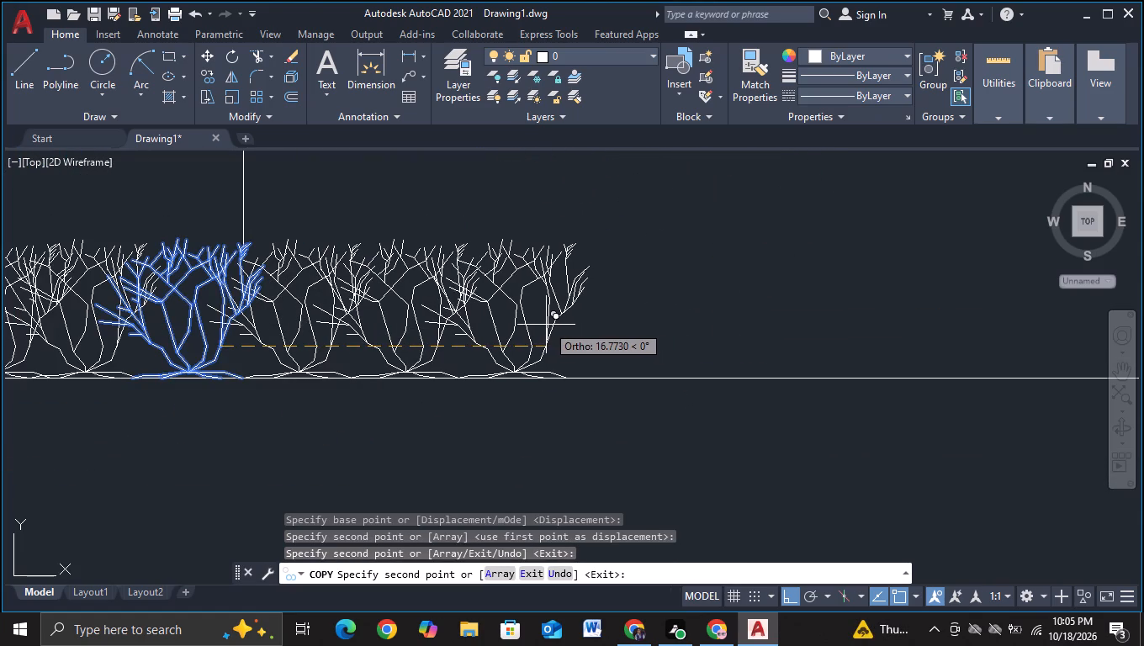
{"action": "left_click", "coordinate": [546, 325]}
{"action": "left_click", "coordinate": [650, 333]}
{"action": "middle_click_drag", "start_coordinate": [740, 334], "coordinate": [728, 334]}
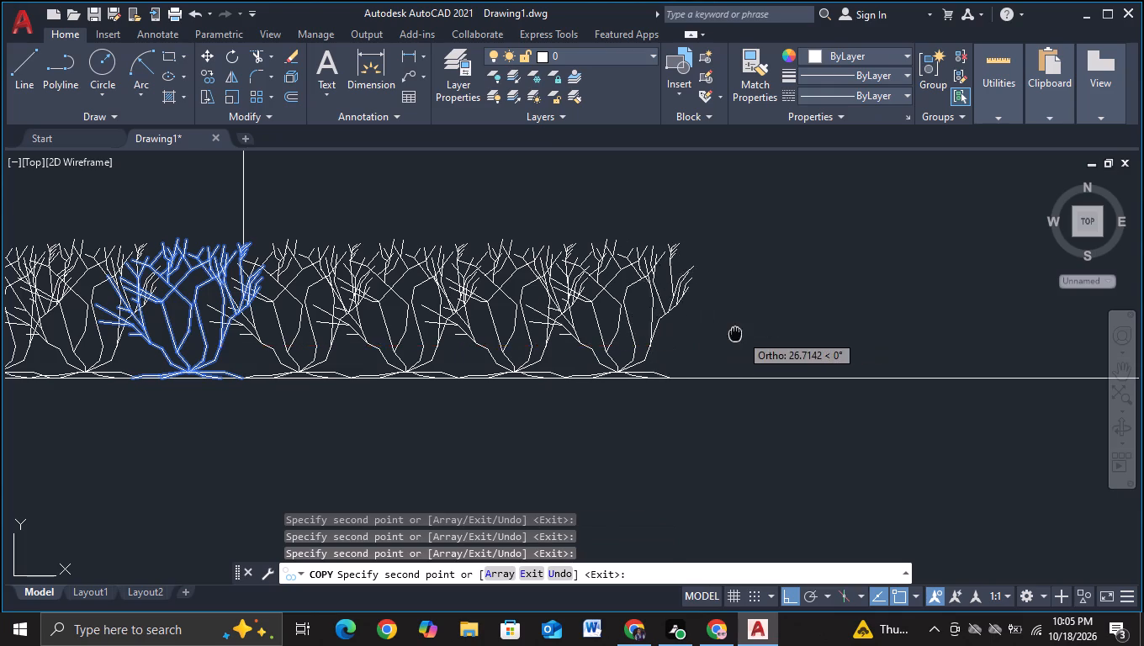
{"action": "middle_click_drag", "start_coordinate": [728, 334], "coordinate": [162, 311]}
{"action": "left_click", "coordinate": [184, 307]}
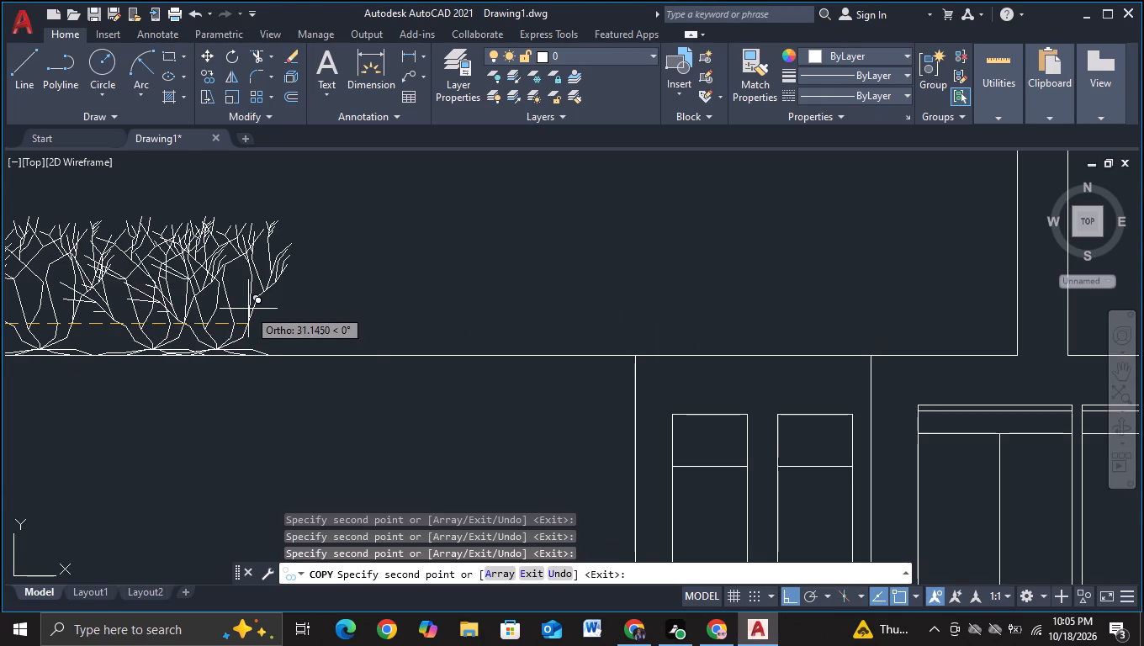
{"action": "left_click", "coordinate": [294, 310]}
{"action": "left_click", "coordinate": [398, 314]}
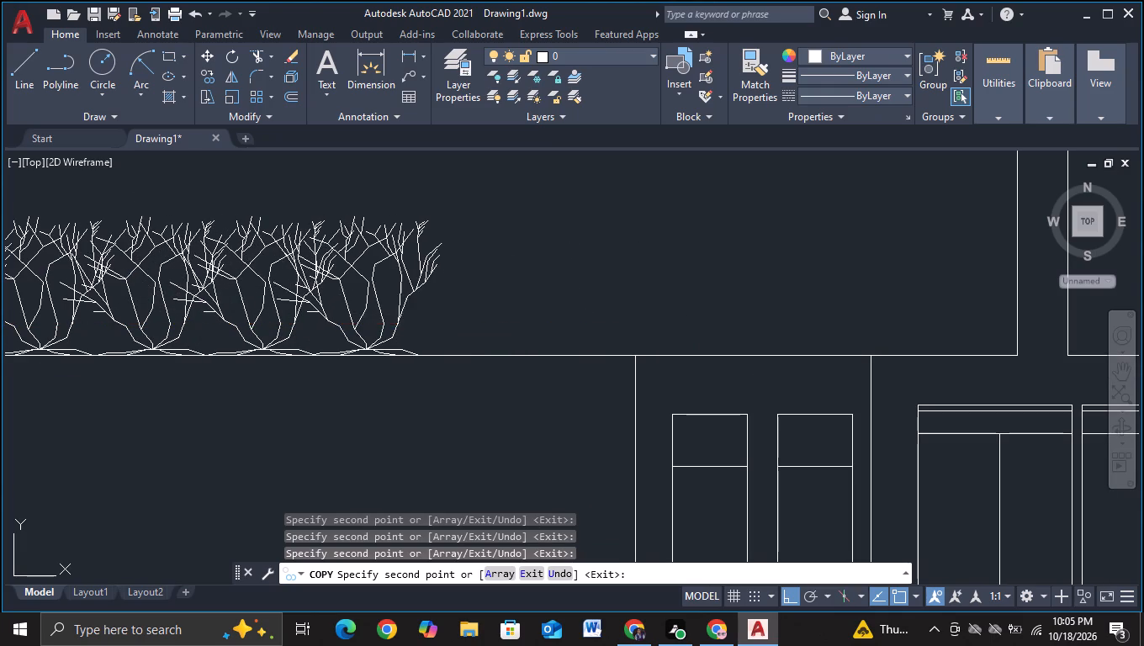
{"action": "left_click", "coordinate": [506, 315]}
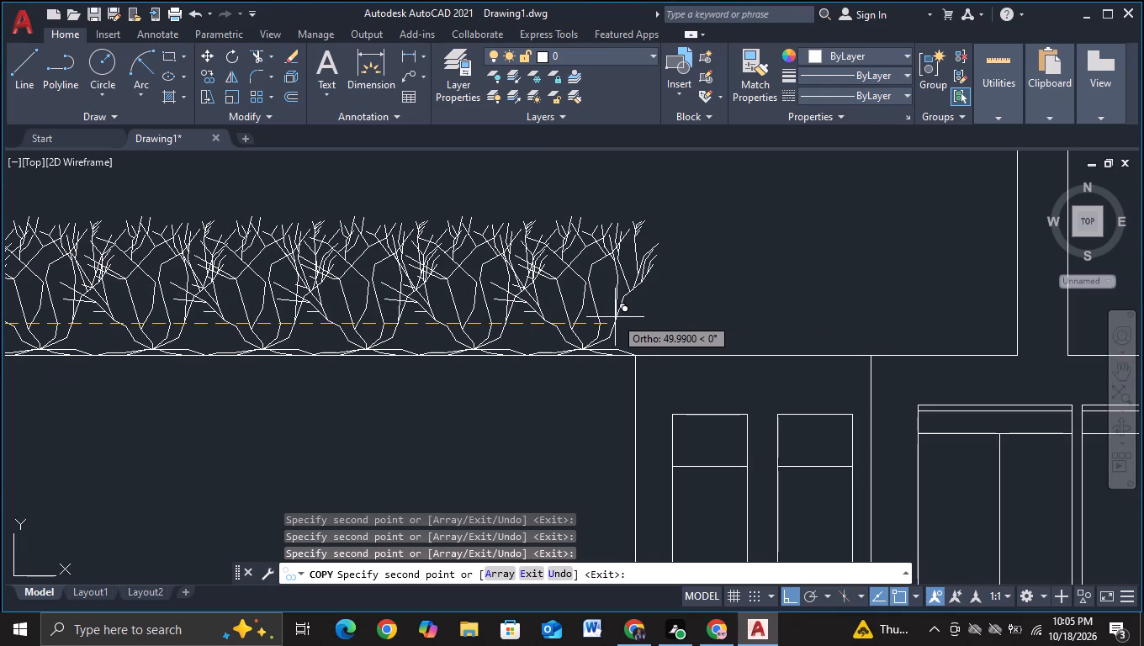
{"action": "left_click", "coordinate": [615, 317]}
{"action": "left_click", "coordinate": [715, 315]}
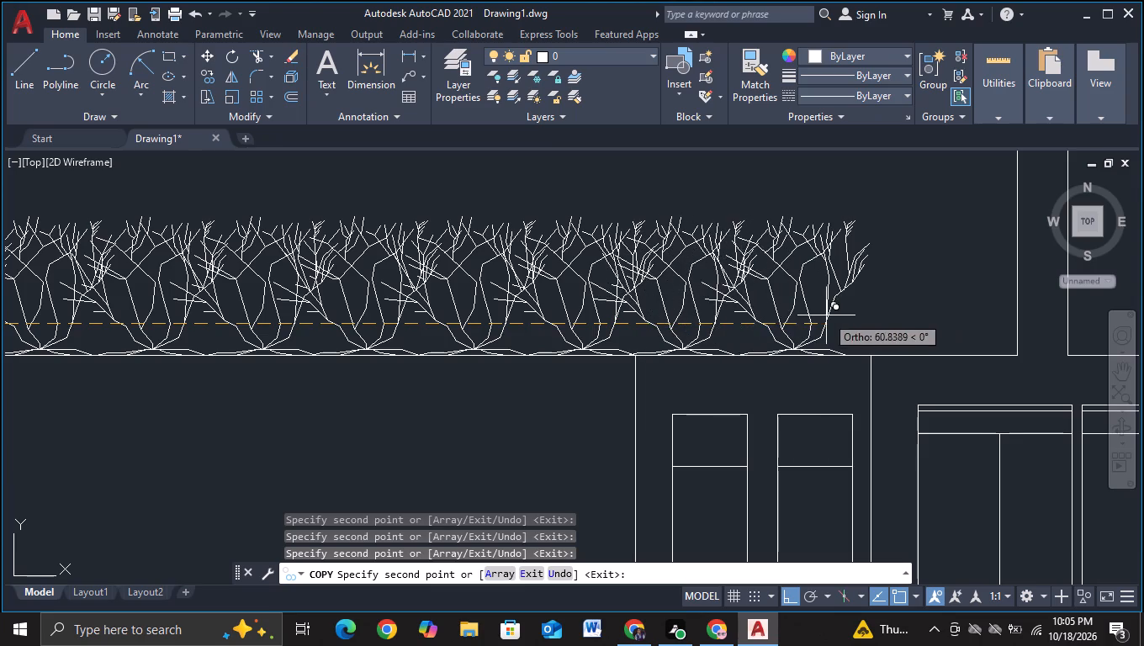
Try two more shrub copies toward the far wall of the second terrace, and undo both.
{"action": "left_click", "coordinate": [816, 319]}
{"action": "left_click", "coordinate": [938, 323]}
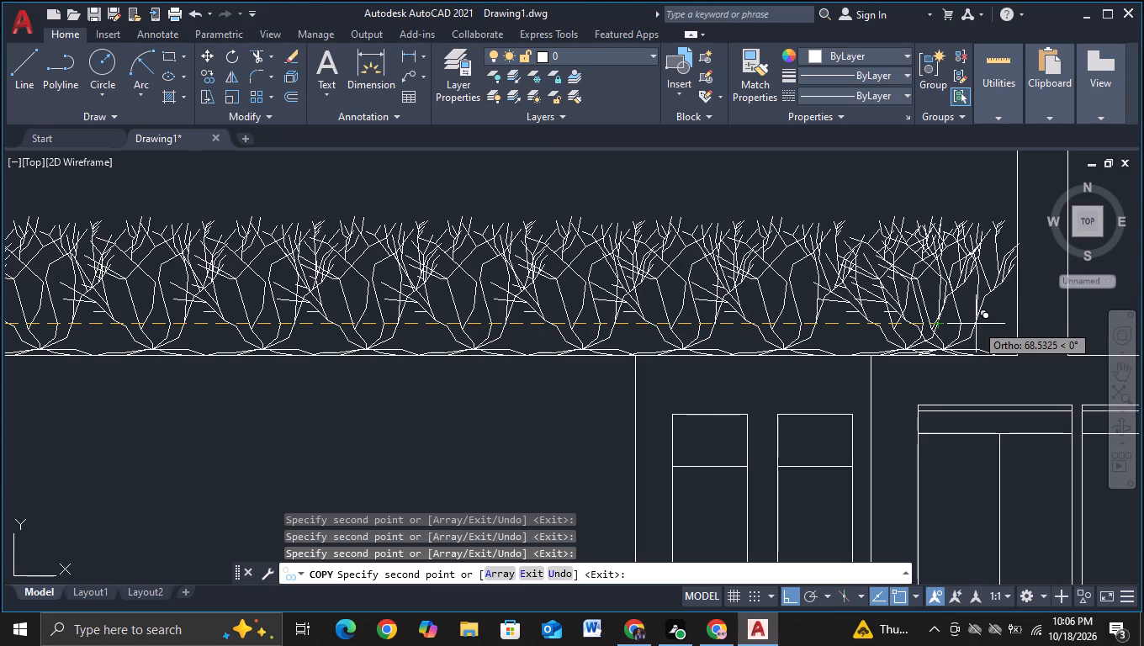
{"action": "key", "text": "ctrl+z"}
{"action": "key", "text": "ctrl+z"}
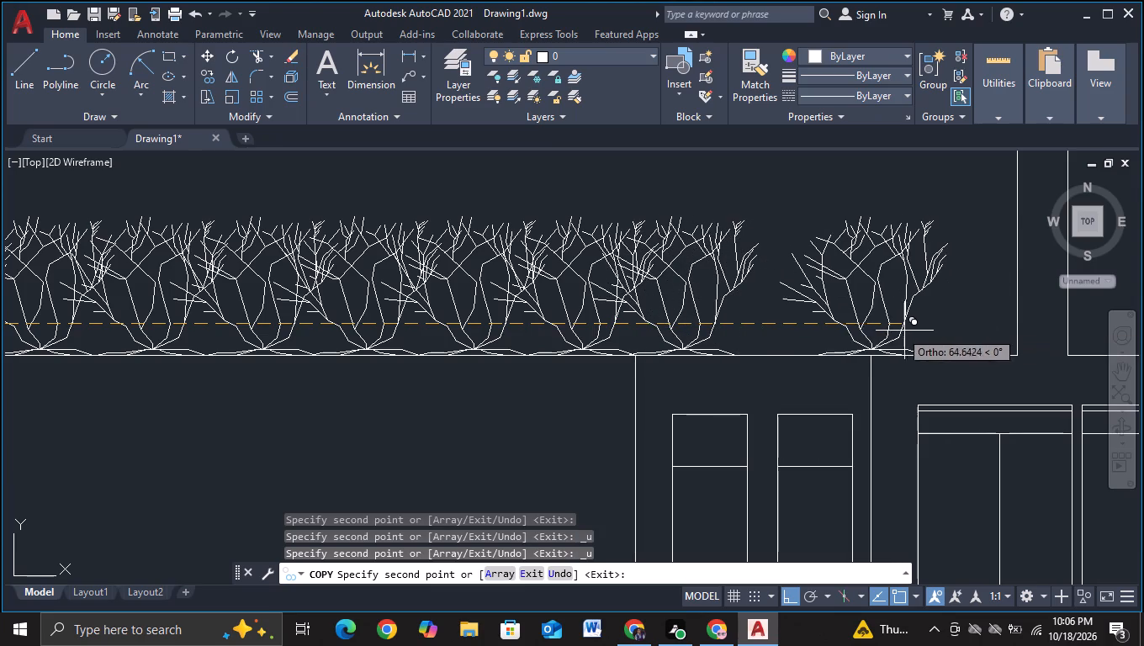
Place three more closely spaced shrub copies to finish the second terrace's row at the far wall.
{"action": "left_click", "coordinate": [800, 318], "text": "ctrl"}
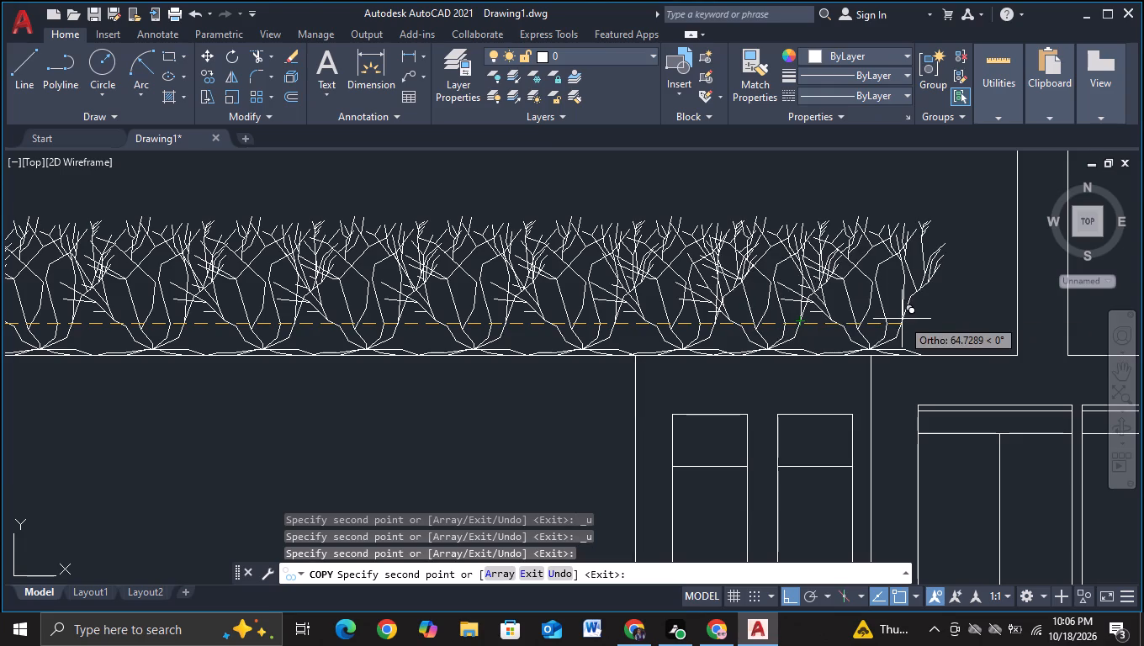
{"action": "left_click", "coordinate": [902, 319], "text": "ctrl"}
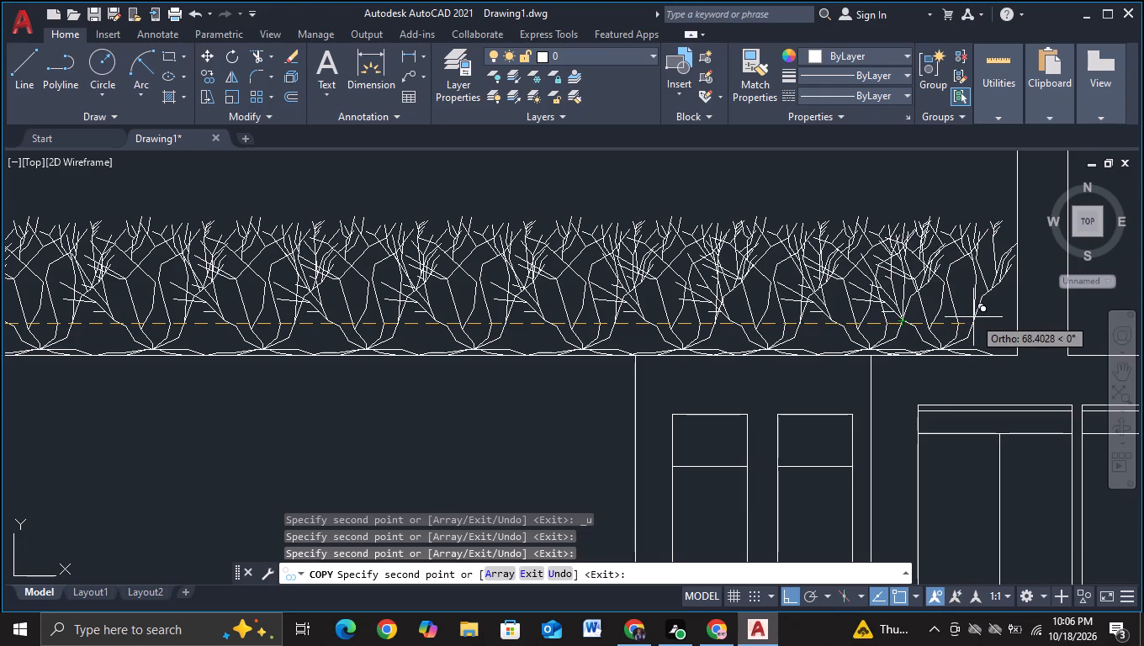
{"action": "left_click", "coordinate": [991, 316], "text": "ctrl"}
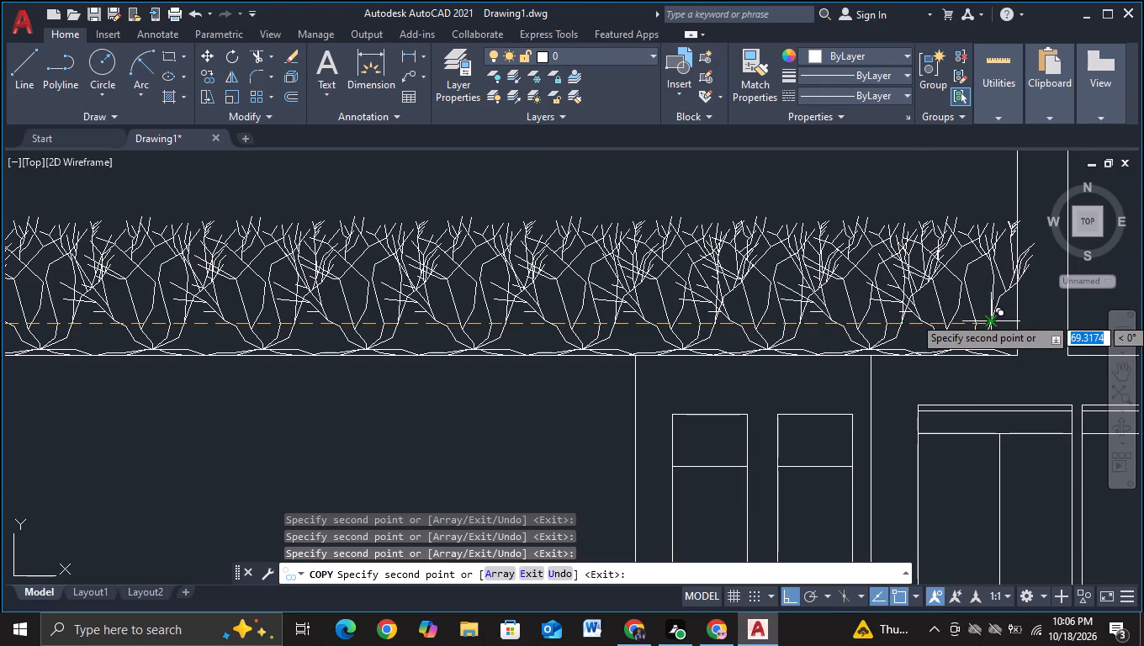
{"action": "key", "text": "Escape"}
Copy the last shrub on the stepped terrace below the second one seven times in a straight horizontal row, continuing past the block's wall.
{"action": "scroll", "coordinate": [660, 288], "scroll_direction": "down", "scroll_amount": 3}
{"action": "middle_click_drag", "start_coordinate": [441, 379], "coordinate": [521, 331]}
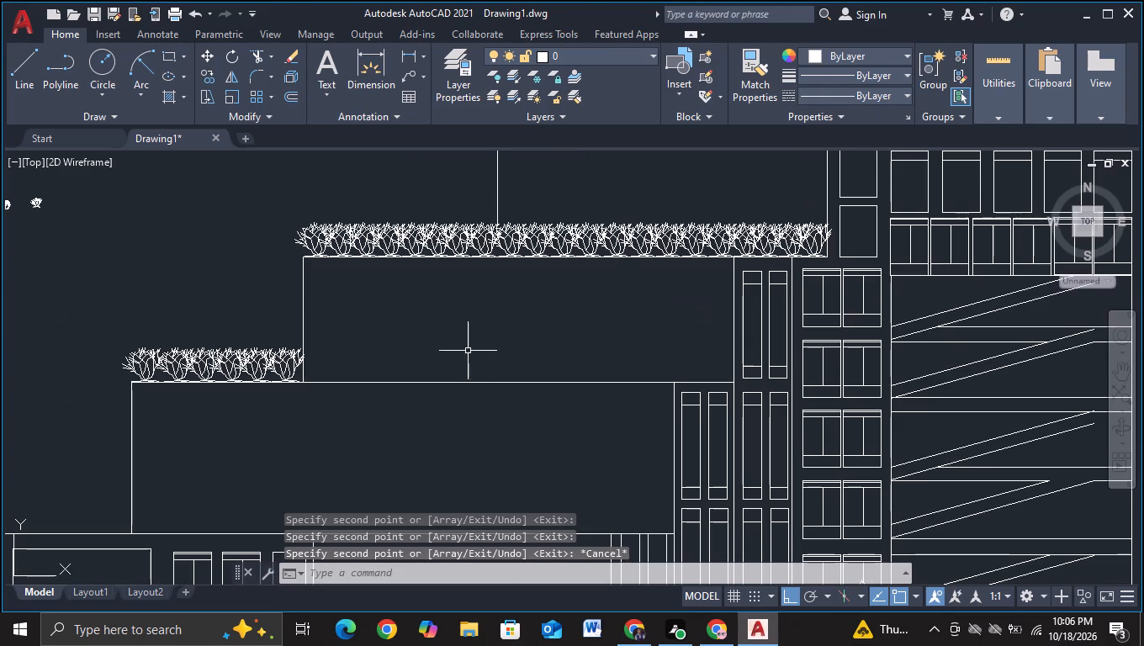
{"action": "left_click", "coordinate": [290, 362]}
{"action": "key", "text": "c"}
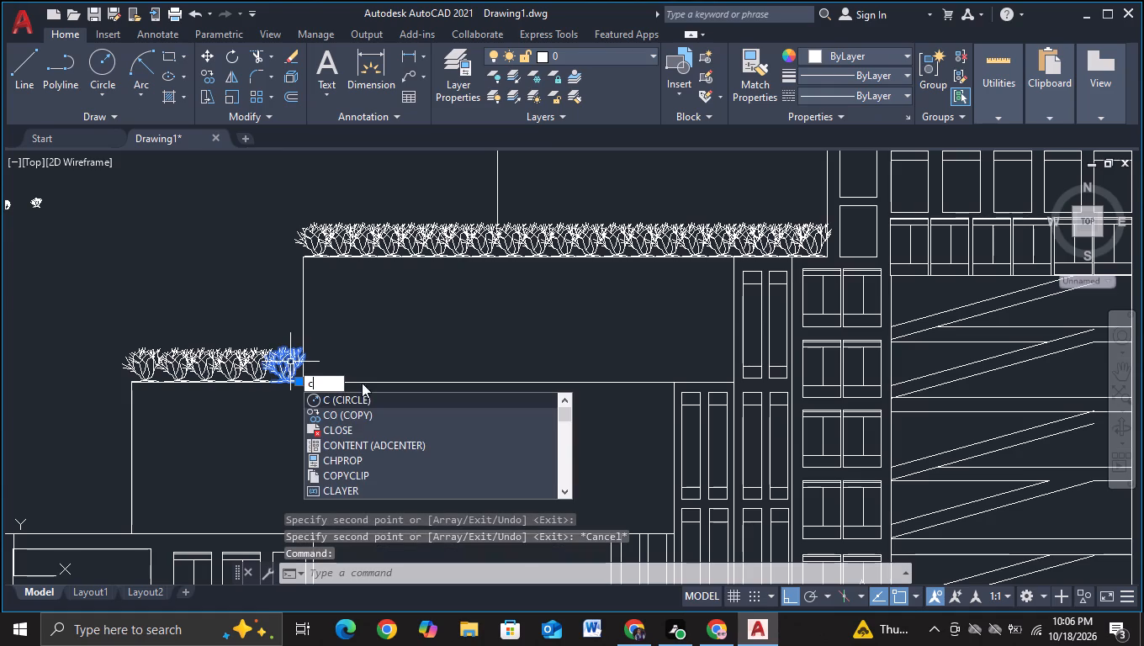
{"action": "left_click", "coordinate": [352, 412]}
{"action": "left_click", "coordinate": [292, 368]}
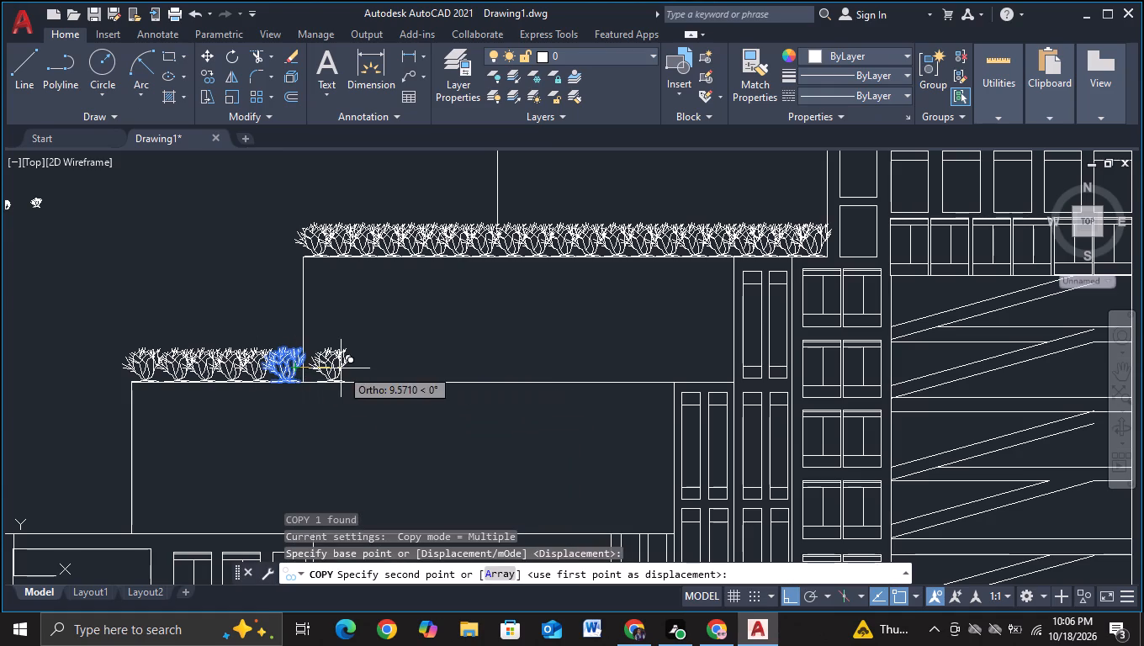
{"action": "scroll", "coordinate": [322, 368], "scroll_direction": "up", "scroll_amount": 2}
{"action": "left_click", "coordinate": [321, 368]}
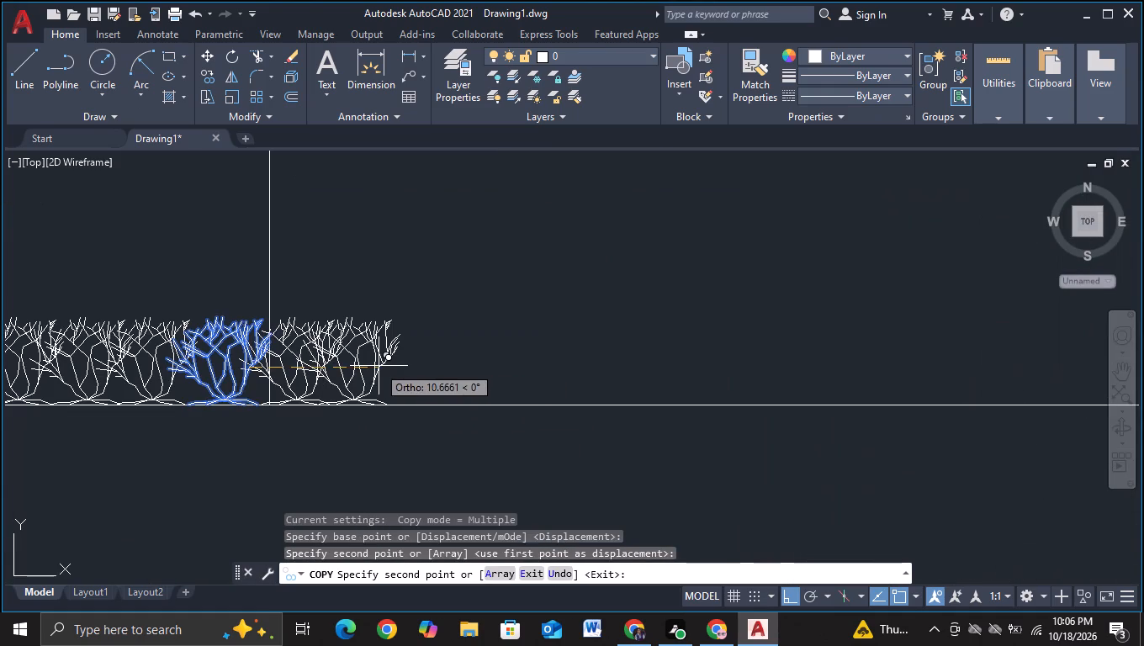
{"action": "left_click", "coordinate": [386, 365]}
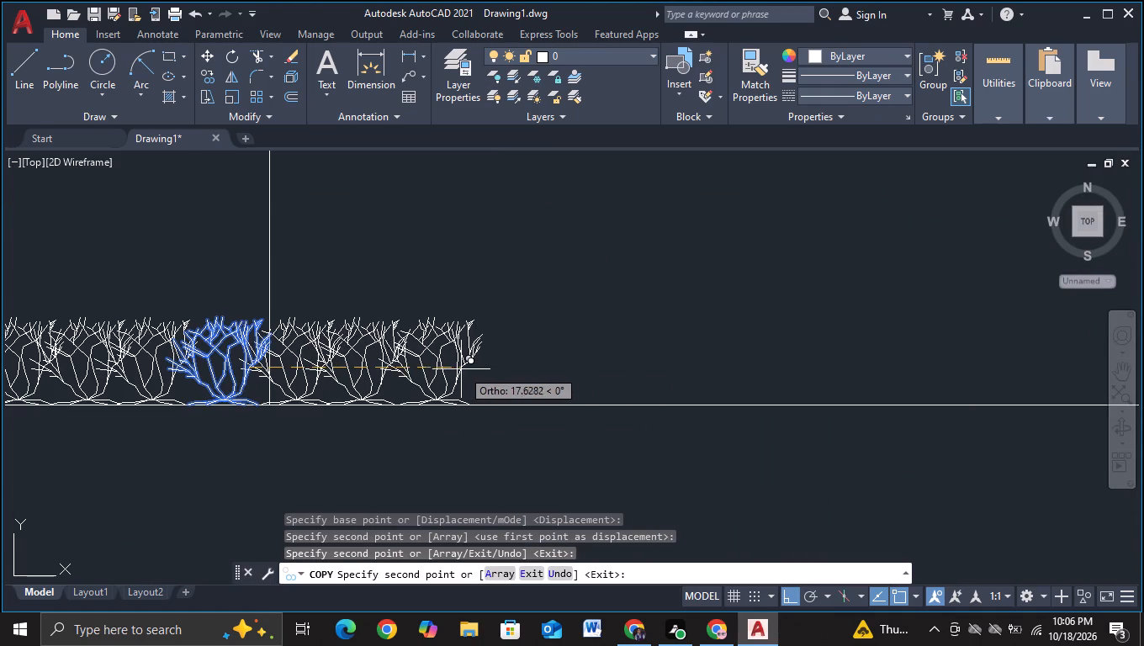
{"action": "left_click", "coordinate": [456, 368]}
{"action": "left_click", "coordinate": [527, 368]}
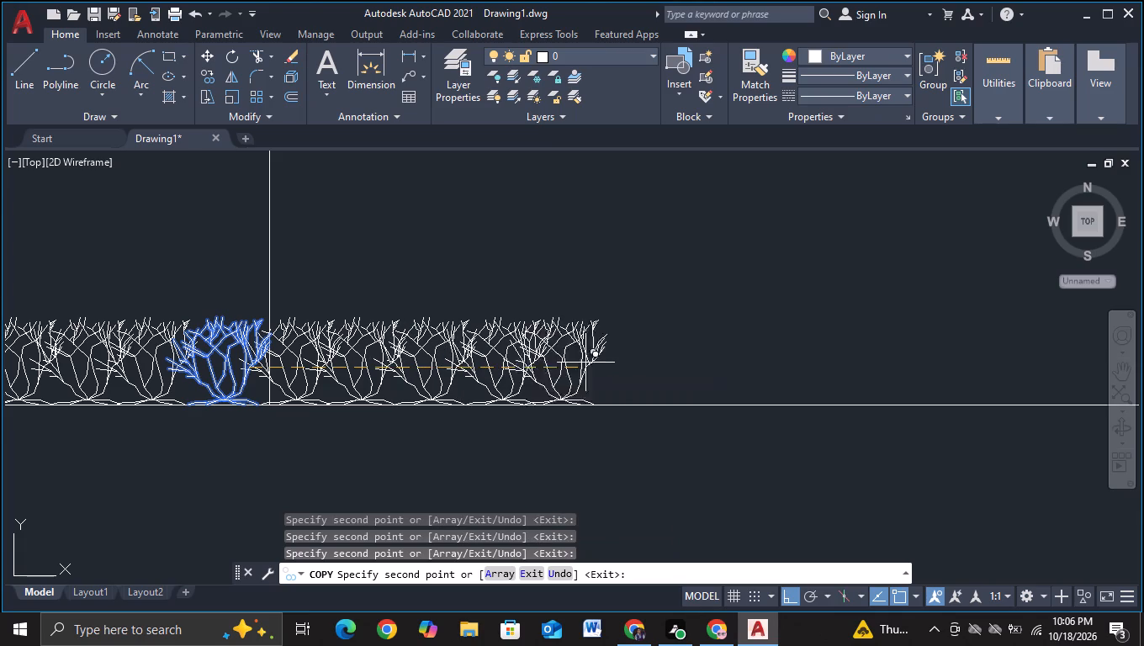
{"action": "left_click", "coordinate": [596, 364]}
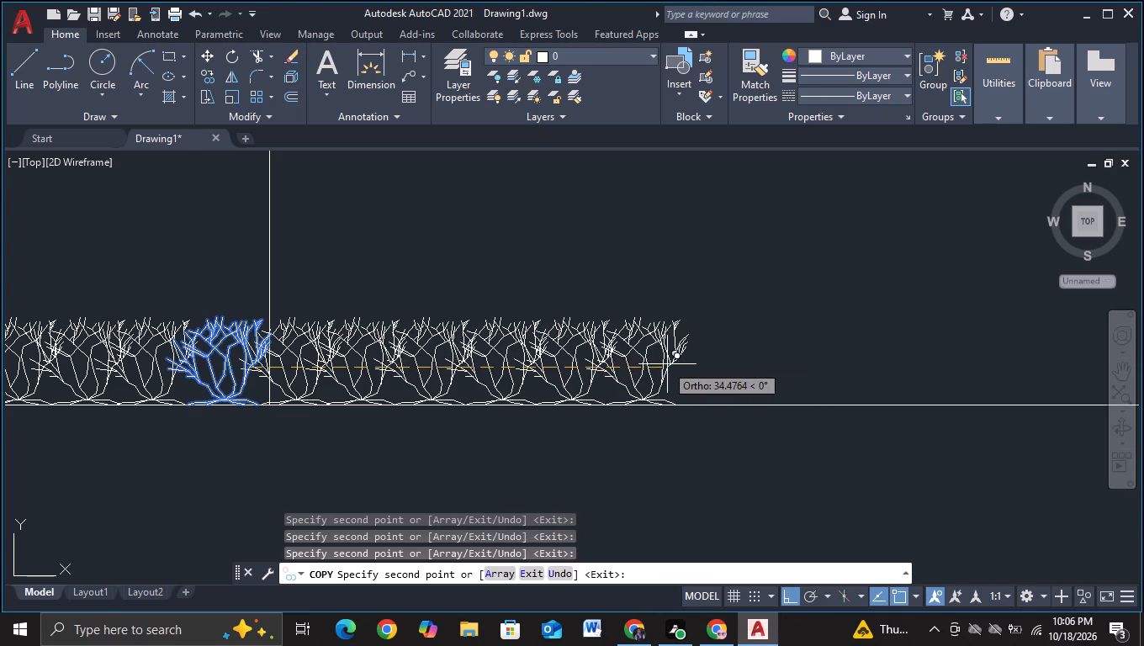
{"action": "left_click", "coordinate": [665, 364]}
{"action": "left_click", "coordinate": [734, 357]}
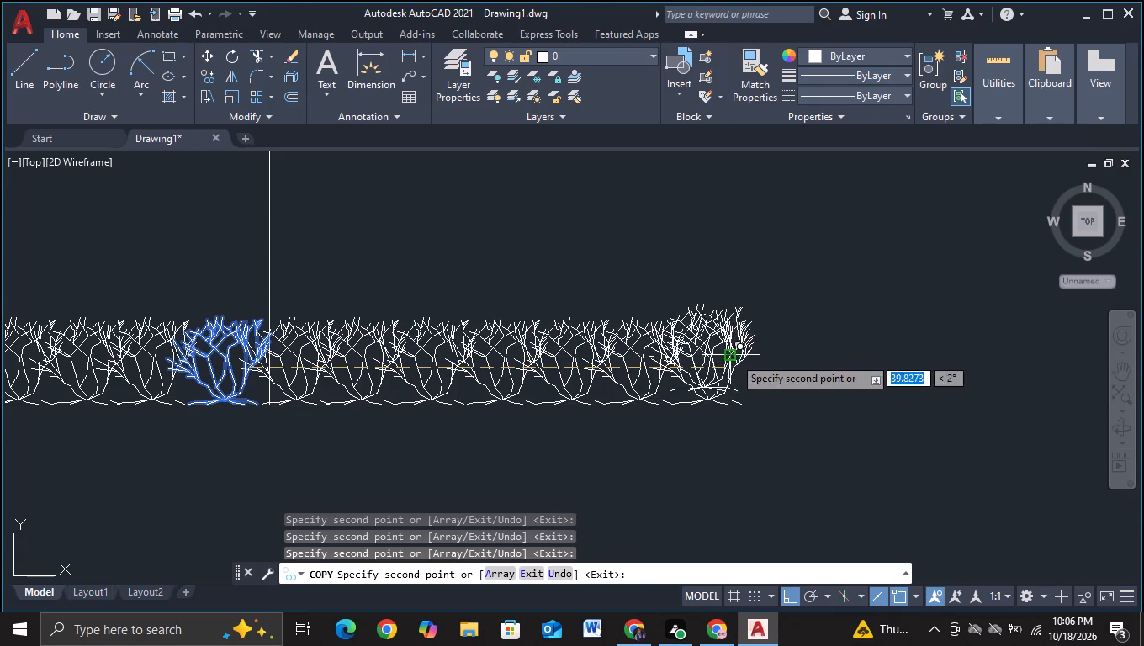
Continue that lower terrace's row with eight more evenly spaced shrub copies toward the far wall.
{"action": "middle_click_drag", "start_coordinate": [734, 357], "coordinate": [385, 364]}
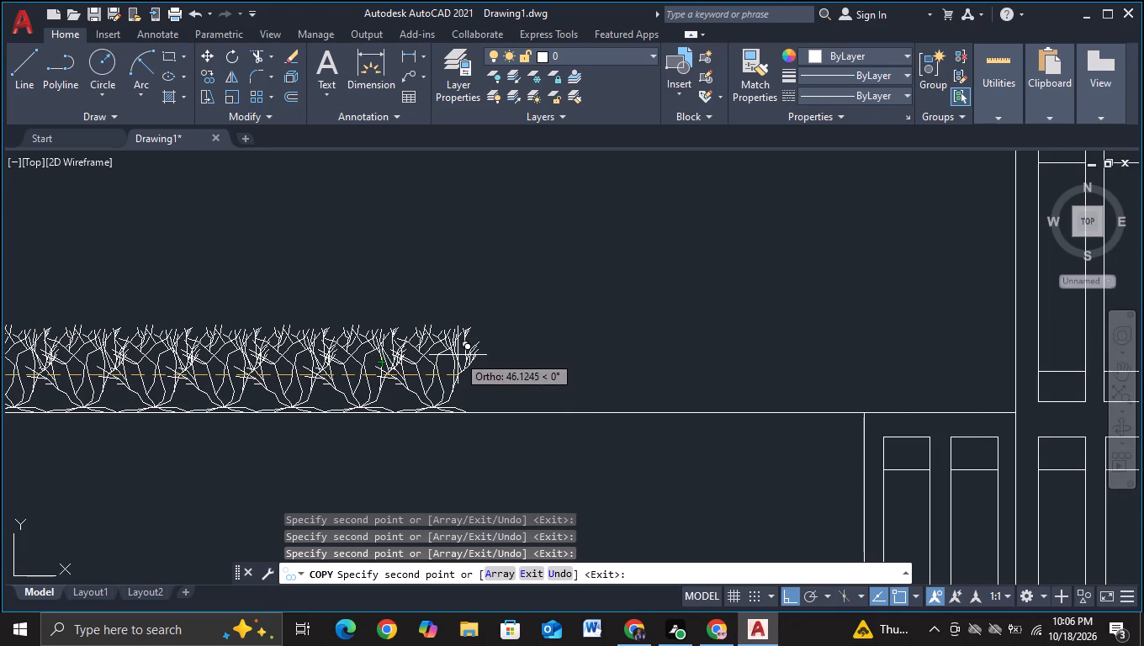
{"action": "left_click", "coordinate": [458, 355]}
{"action": "left_click", "coordinate": [527, 353]}
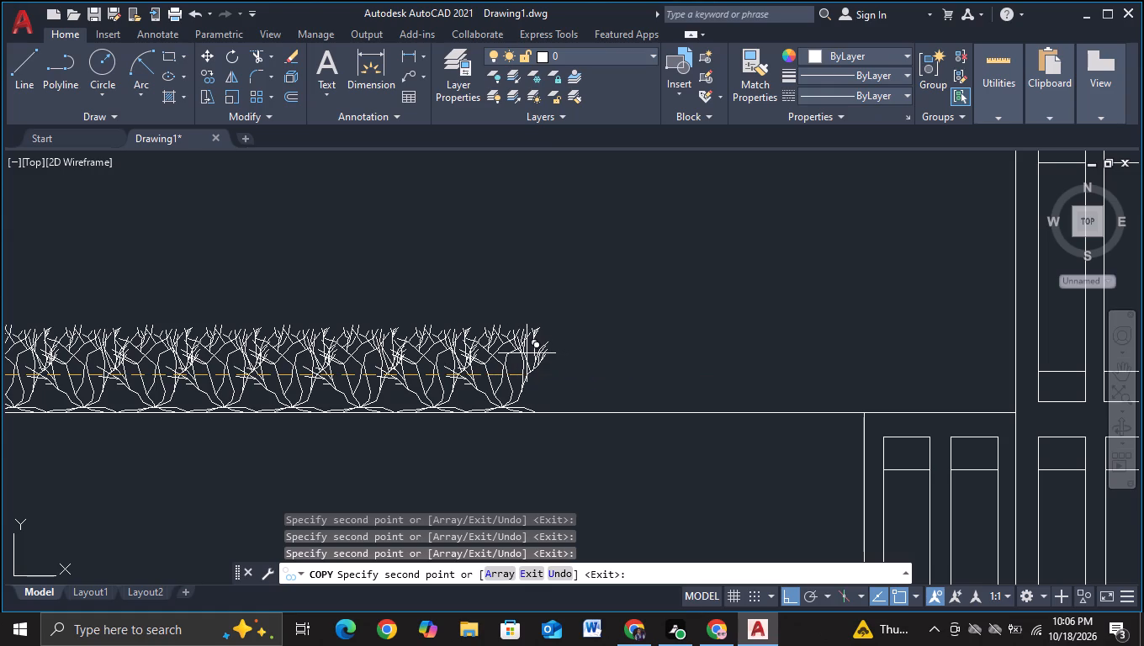
{"action": "left_click", "coordinate": [594, 352]}
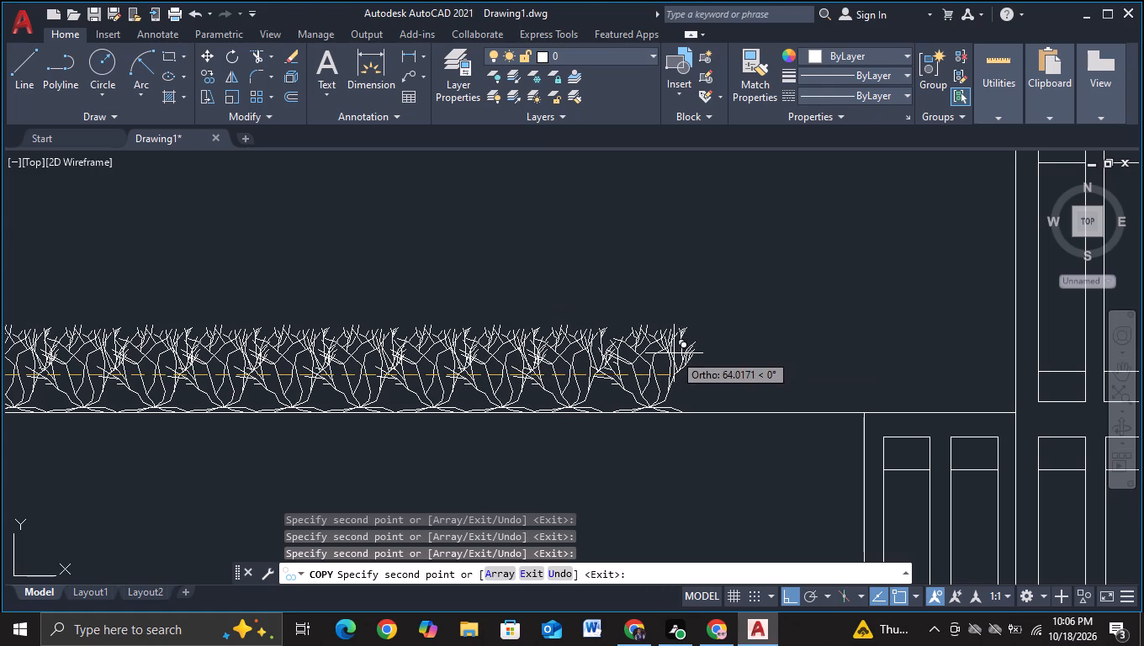
{"action": "left_click", "coordinate": [665, 353]}
{"action": "left_click", "coordinate": [731, 352]}
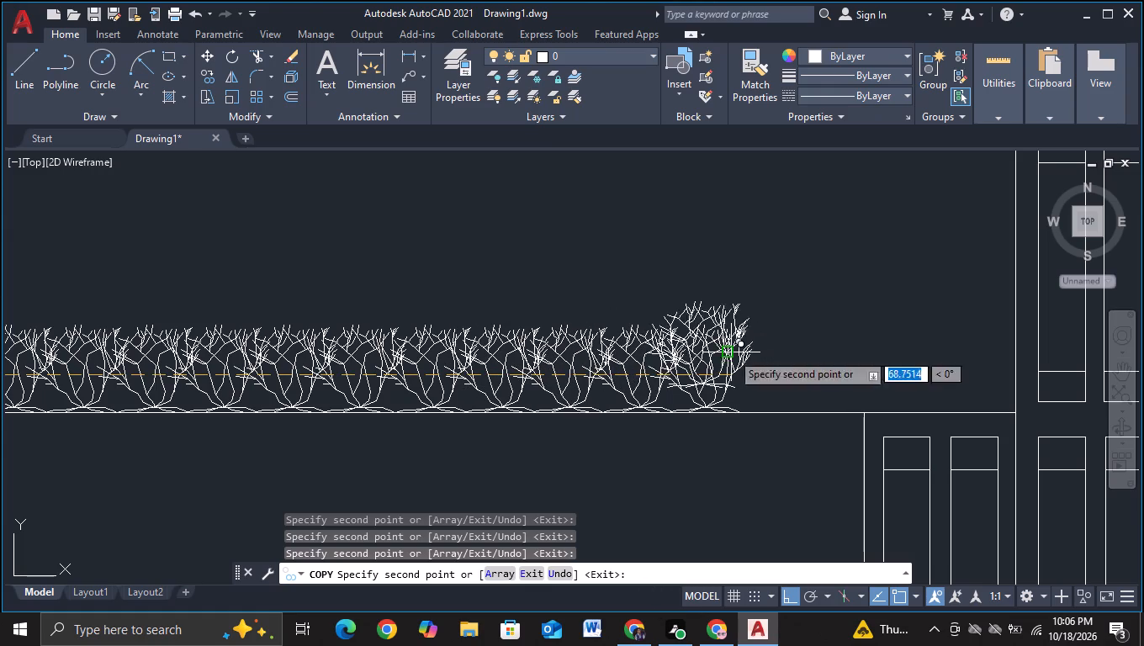
{"action": "left_click", "coordinate": [804, 344]}
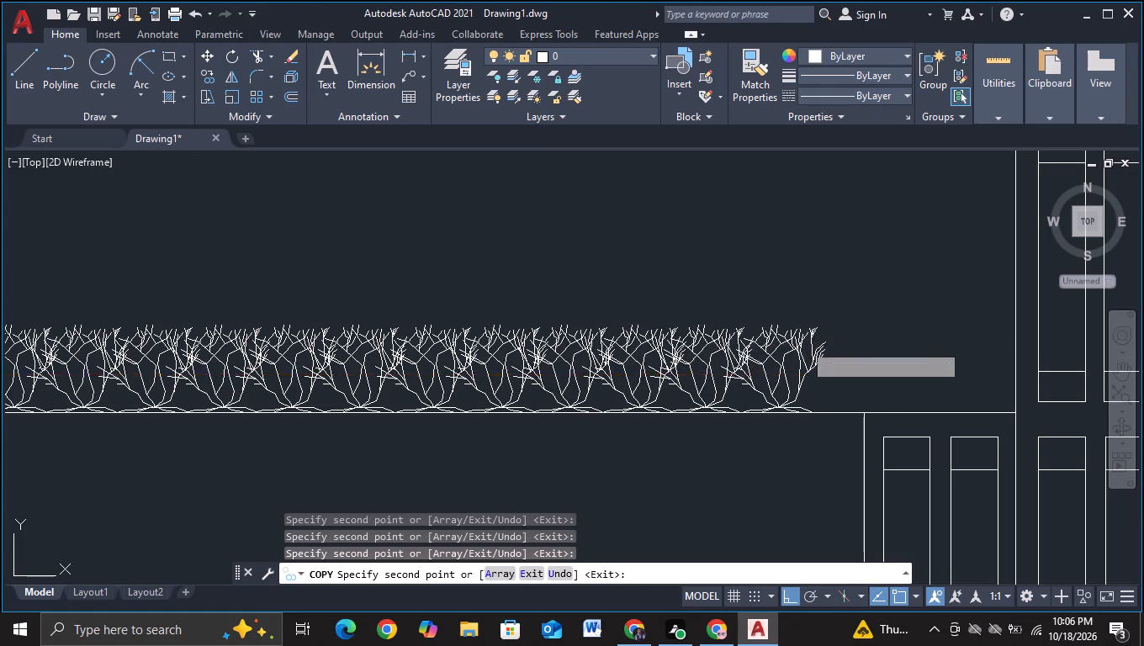
{"action": "left_click", "coordinate": [874, 335]}
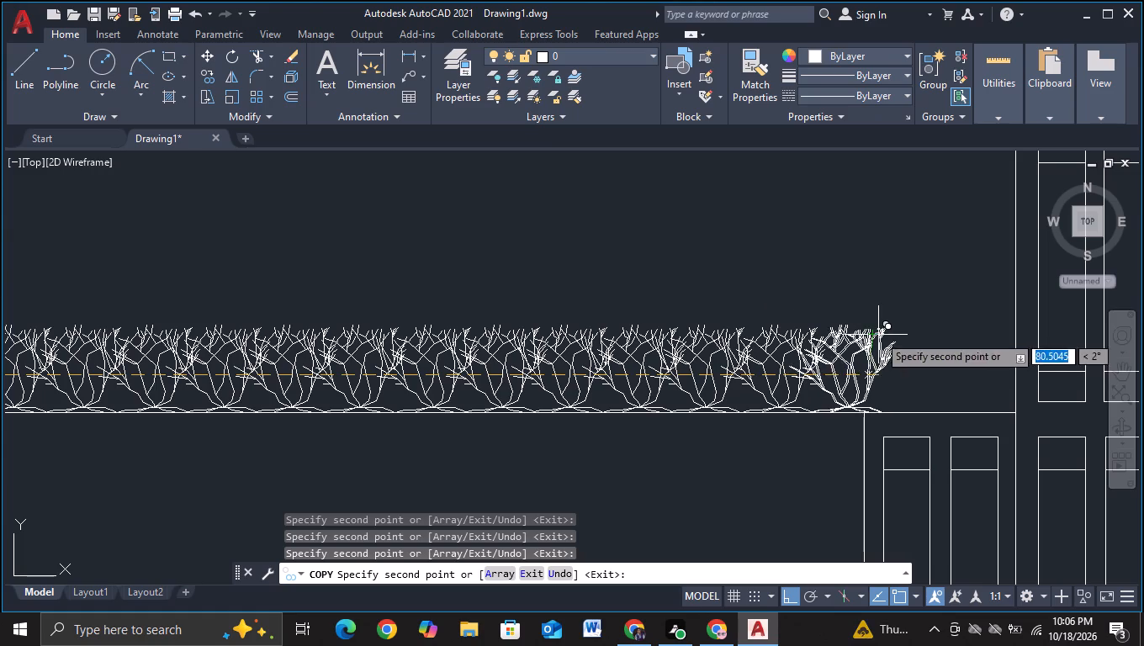
{"action": "left_click", "coordinate": [948, 331]}
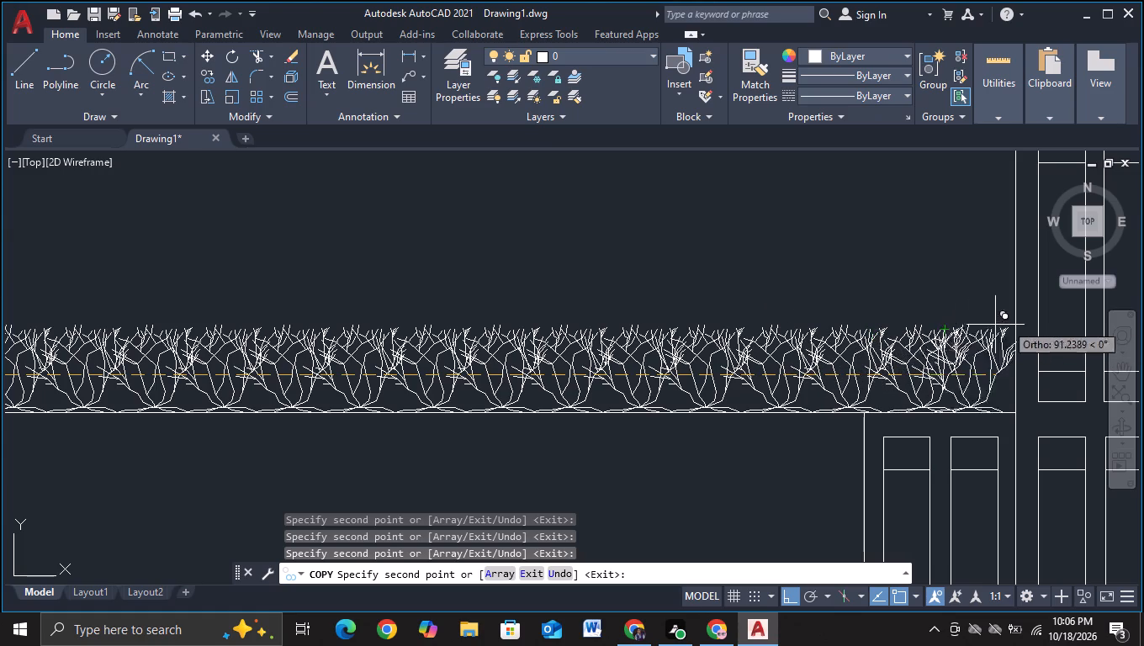
Place a final, more closely spaced shrub copy to end the lower terrace's row at the far wall.
{"action": "left_click", "coordinate": [1009, 326]}
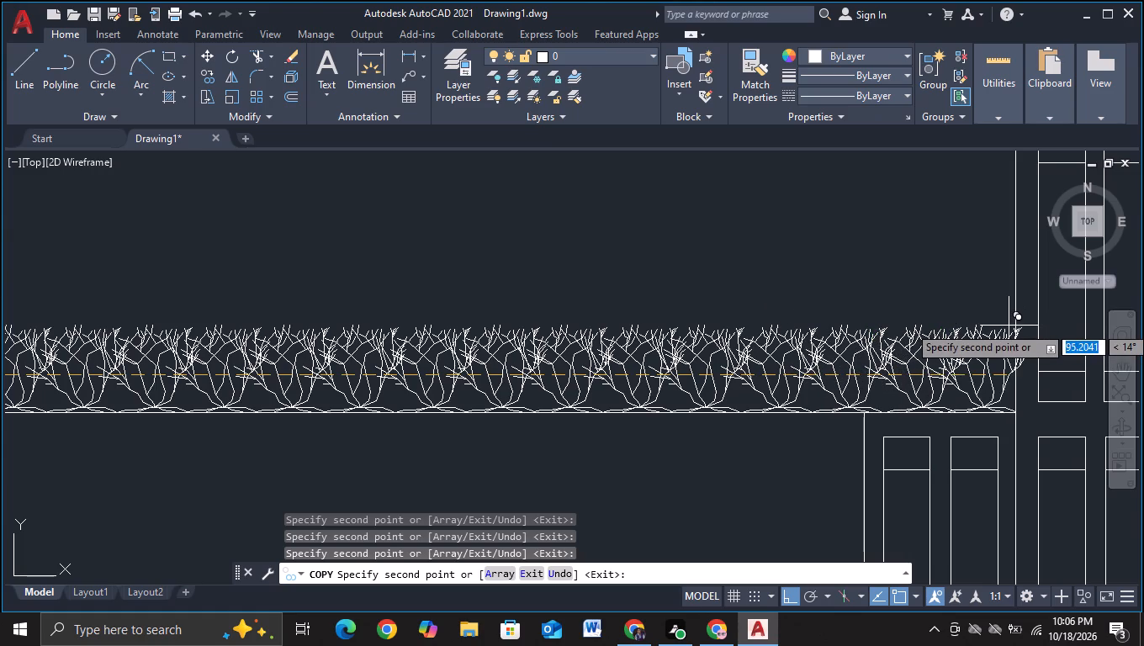
{"action": "scroll", "coordinate": [987, 320], "scroll_direction": "up", "scroll_amount": 2}
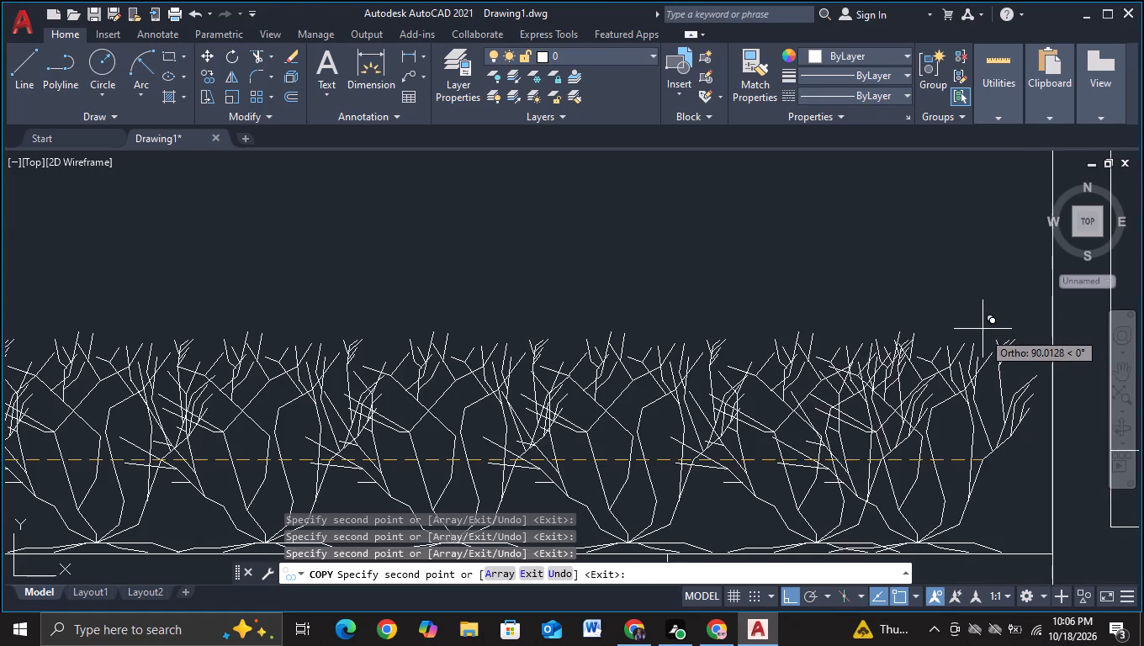
{"action": "middle_click_drag", "start_coordinate": [982, 332], "coordinate": [480, 247]}
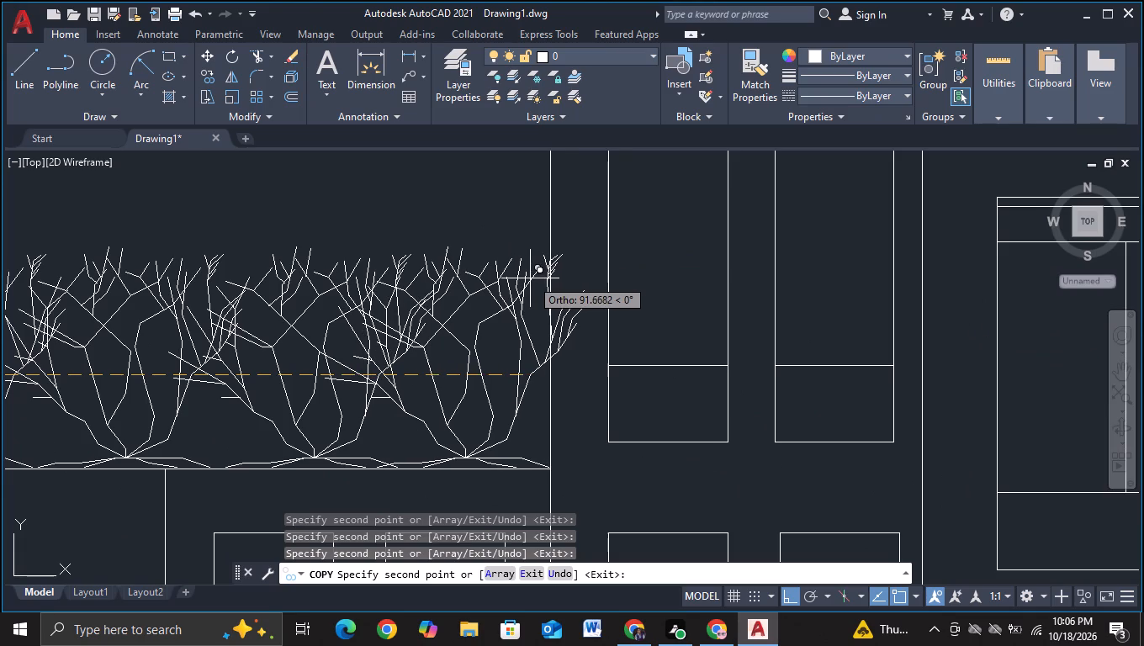
{"action": "left_click", "coordinate": [530, 278]}
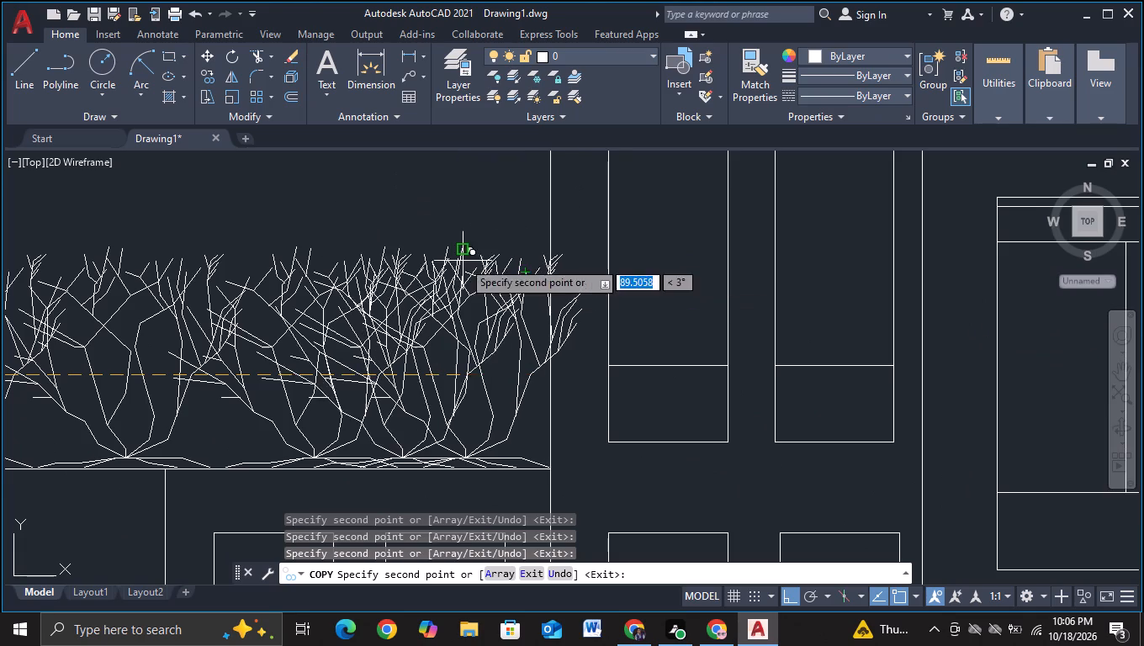
{"action": "key", "text": "Escape"}
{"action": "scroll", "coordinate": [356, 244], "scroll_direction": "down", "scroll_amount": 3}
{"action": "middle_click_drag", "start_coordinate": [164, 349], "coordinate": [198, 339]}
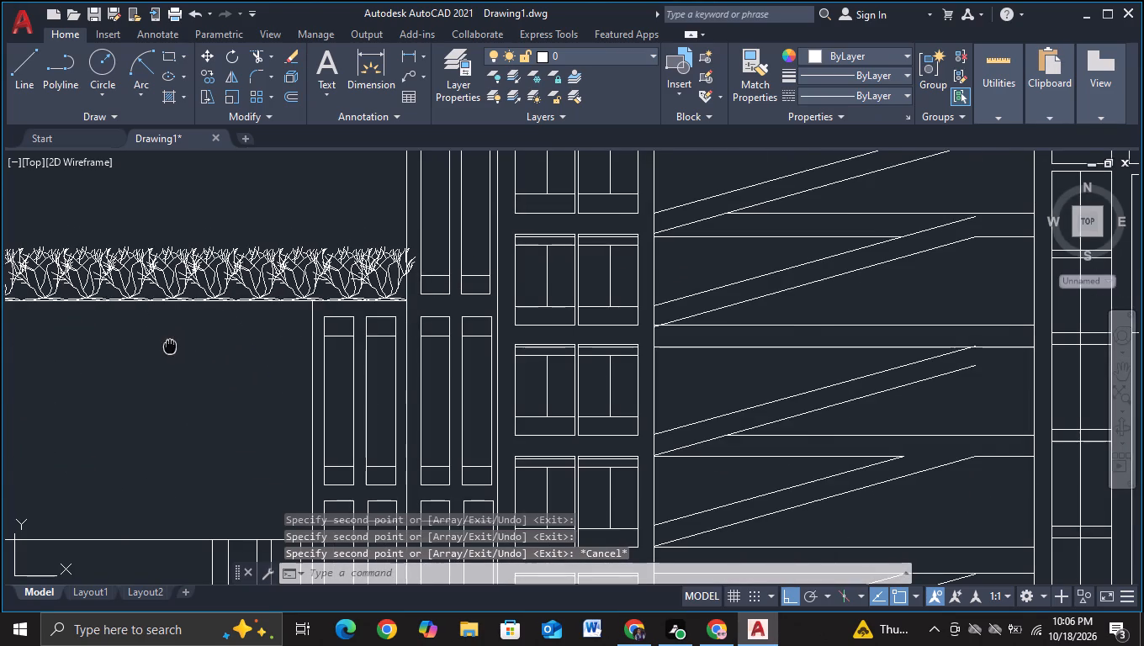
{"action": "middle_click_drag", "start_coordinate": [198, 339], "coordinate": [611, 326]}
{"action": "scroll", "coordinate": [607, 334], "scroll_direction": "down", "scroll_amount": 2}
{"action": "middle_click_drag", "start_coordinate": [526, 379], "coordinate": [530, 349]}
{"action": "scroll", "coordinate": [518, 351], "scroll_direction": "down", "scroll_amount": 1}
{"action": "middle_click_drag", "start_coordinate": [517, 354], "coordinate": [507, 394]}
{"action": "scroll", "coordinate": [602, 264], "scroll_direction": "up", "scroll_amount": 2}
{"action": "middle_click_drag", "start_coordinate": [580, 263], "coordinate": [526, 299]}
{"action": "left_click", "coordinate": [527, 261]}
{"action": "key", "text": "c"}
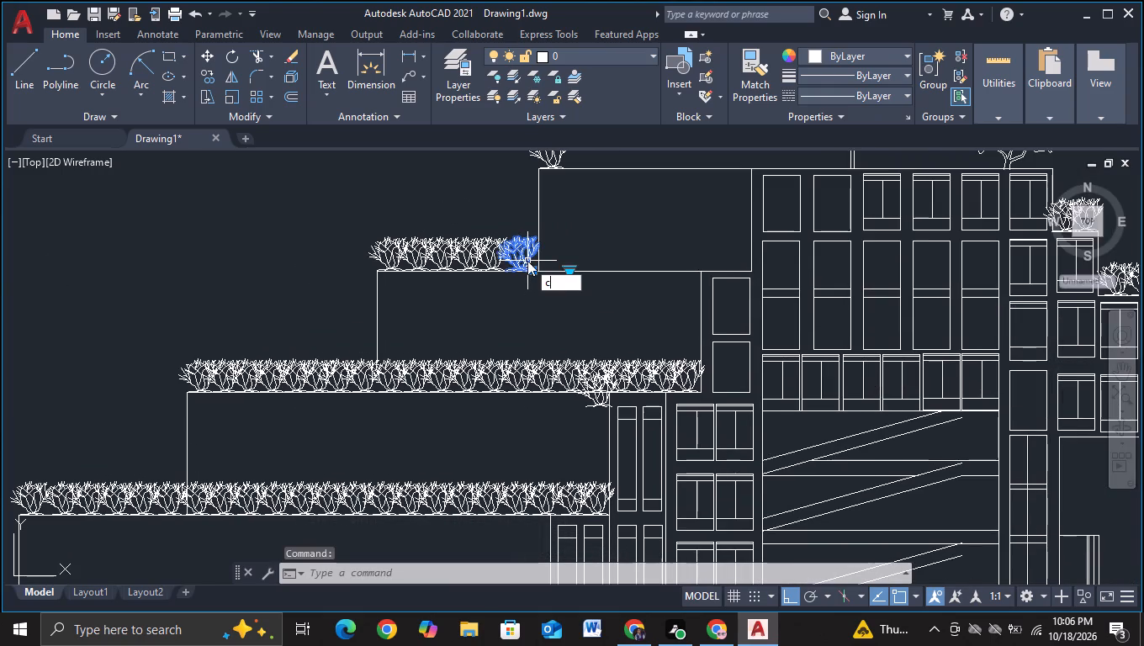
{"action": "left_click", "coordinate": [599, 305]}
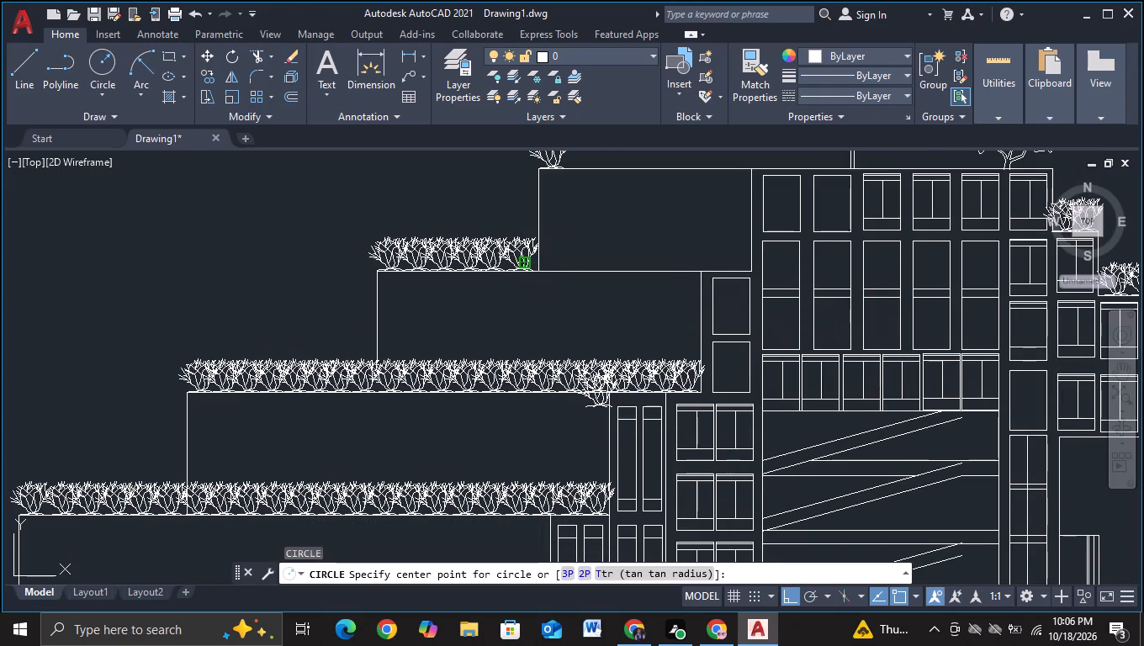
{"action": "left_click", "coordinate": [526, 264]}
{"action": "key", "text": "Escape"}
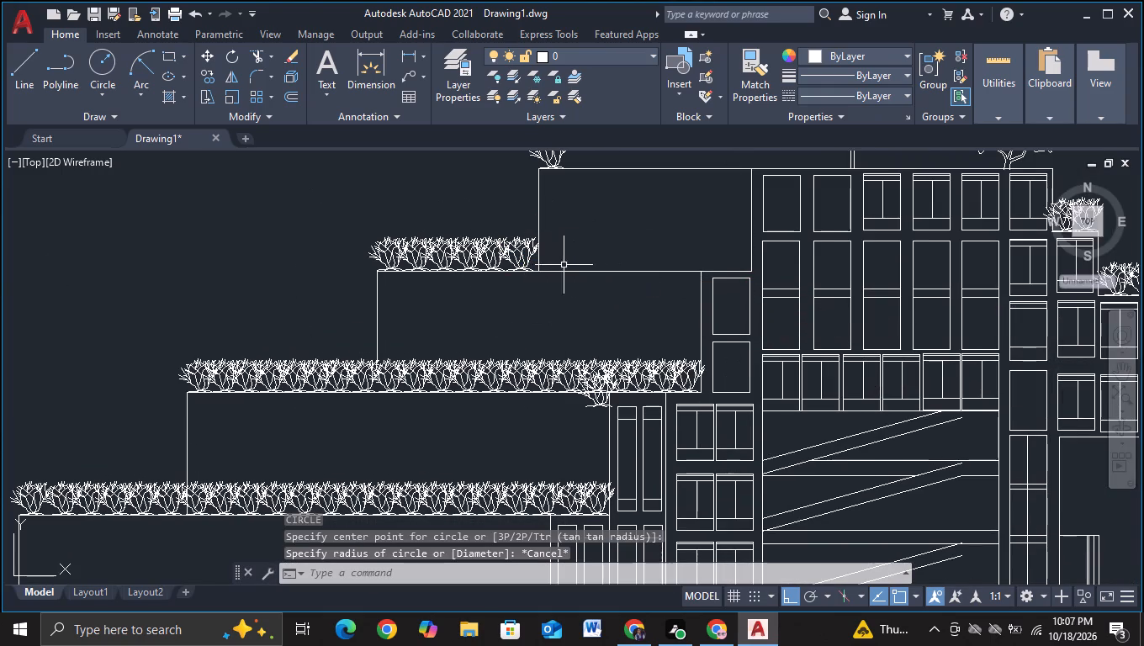
Copy the last shrub on the stepped terrace above the second one four times in a straight horizontal row, continuing past the block's wall.
{"action": "left_click", "coordinate": [523, 256]}
{"action": "key", "text": "c"}
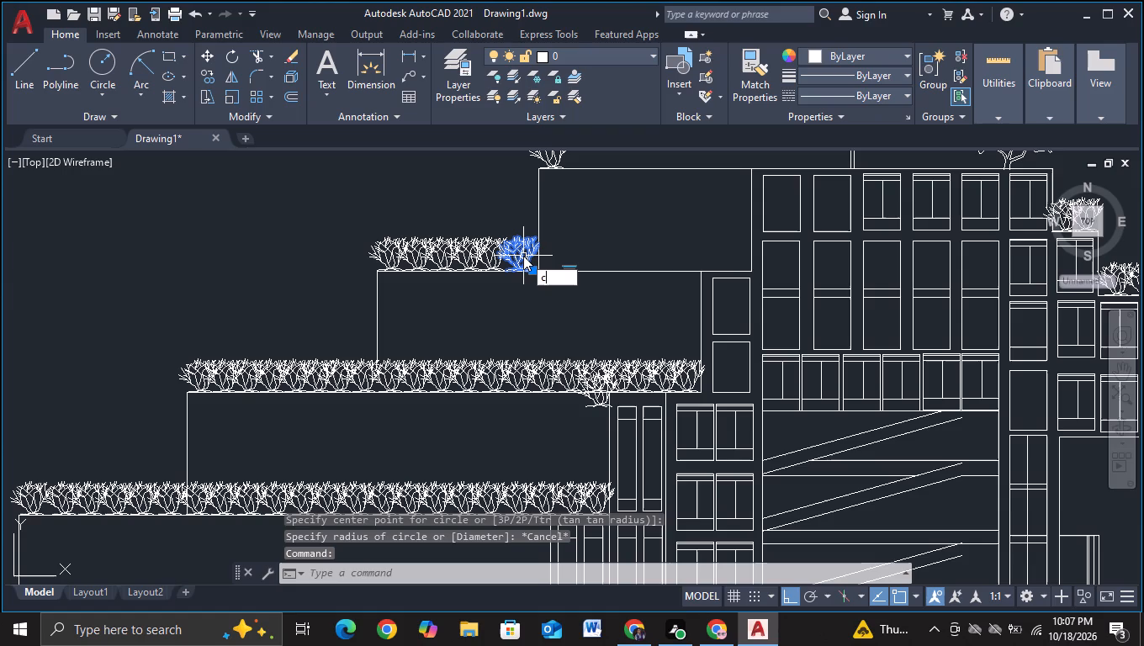
{"action": "left_click", "coordinate": [565, 310]}
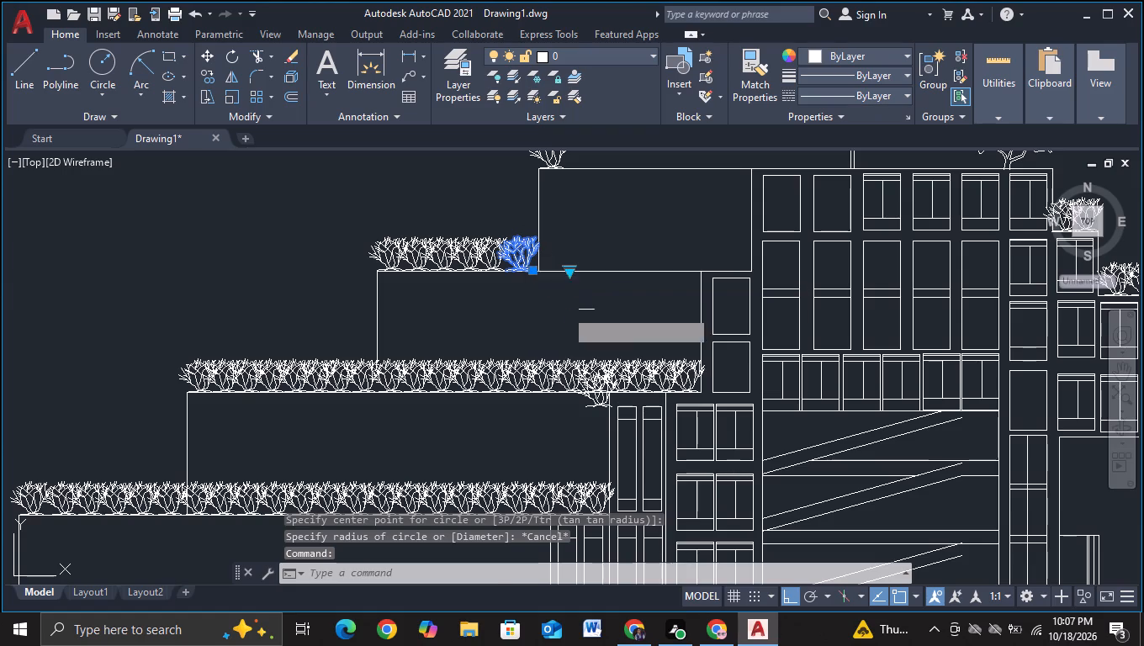
{"action": "left_click", "coordinate": [526, 264]}
{"action": "scroll", "coordinate": [554, 266], "scroll_direction": "up", "scroll_amount": 2}
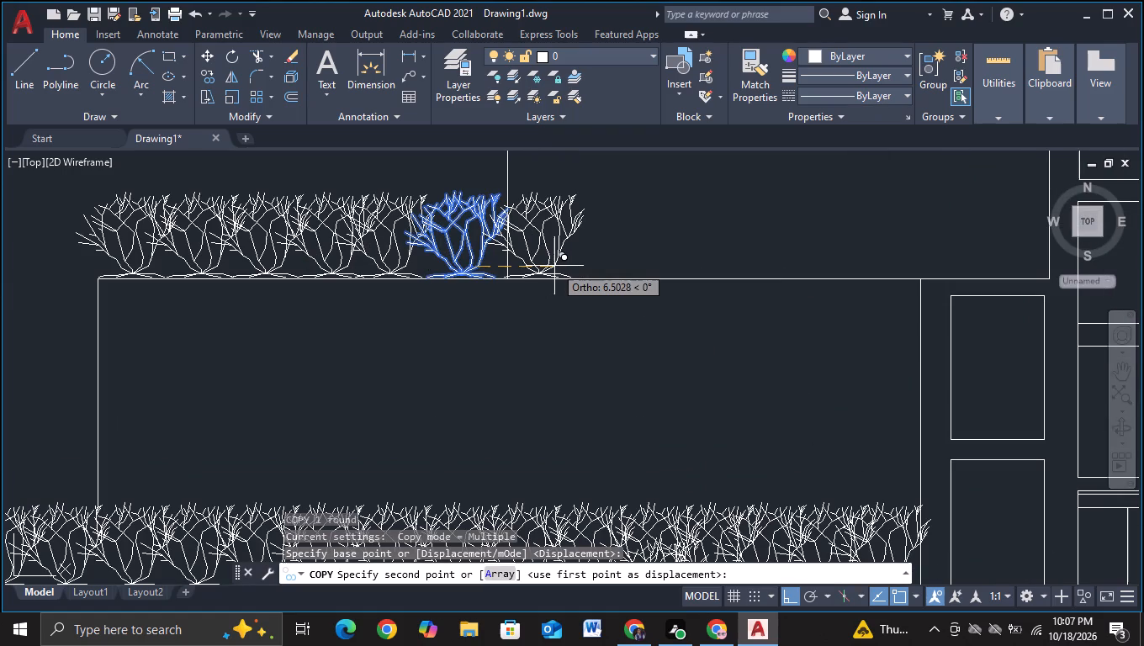
{"action": "scroll", "coordinate": [555, 266], "scroll_direction": "up", "scroll_amount": 2}
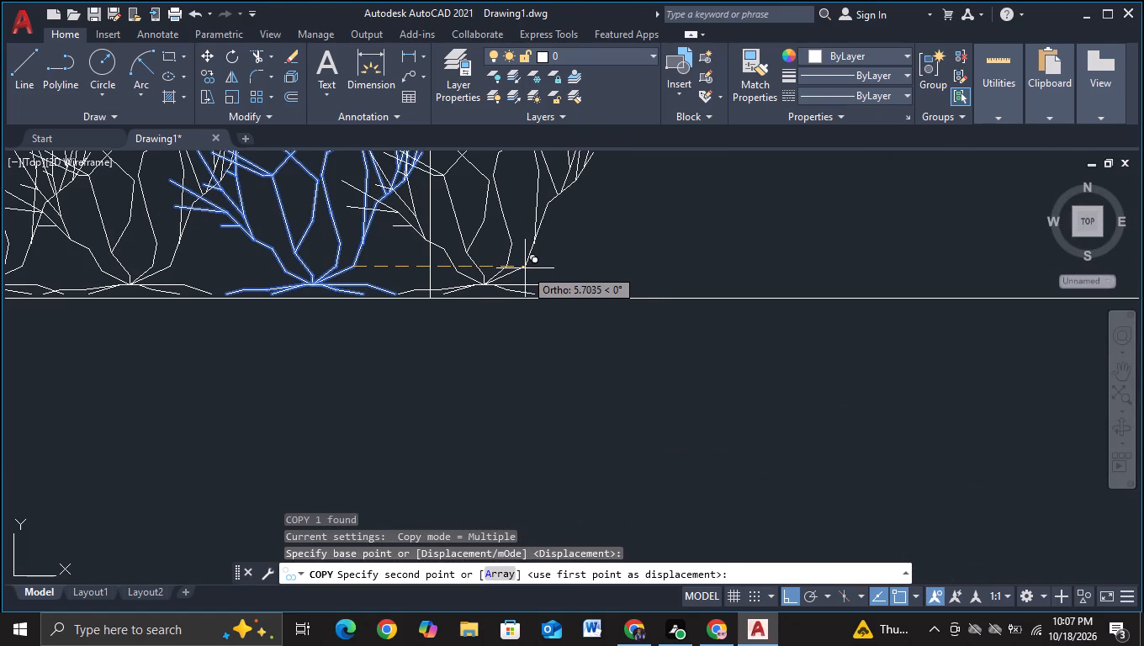
{"action": "left_click", "coordinate": [525, 268]}
{"action": "left_click", "coordinate": [694, 272]}
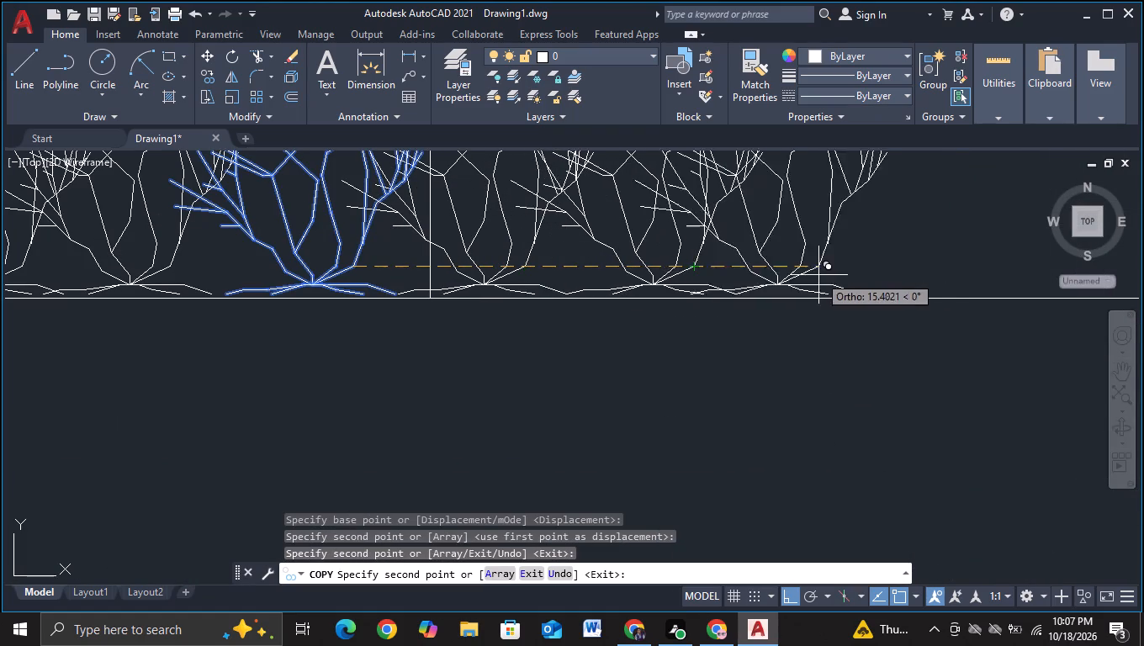
{"action": "middle_click_drag", "start_coordinate": [819, 275], "coordinate": [537, 291]}
{"action": "left_click", "coordinate": [578, 281]}
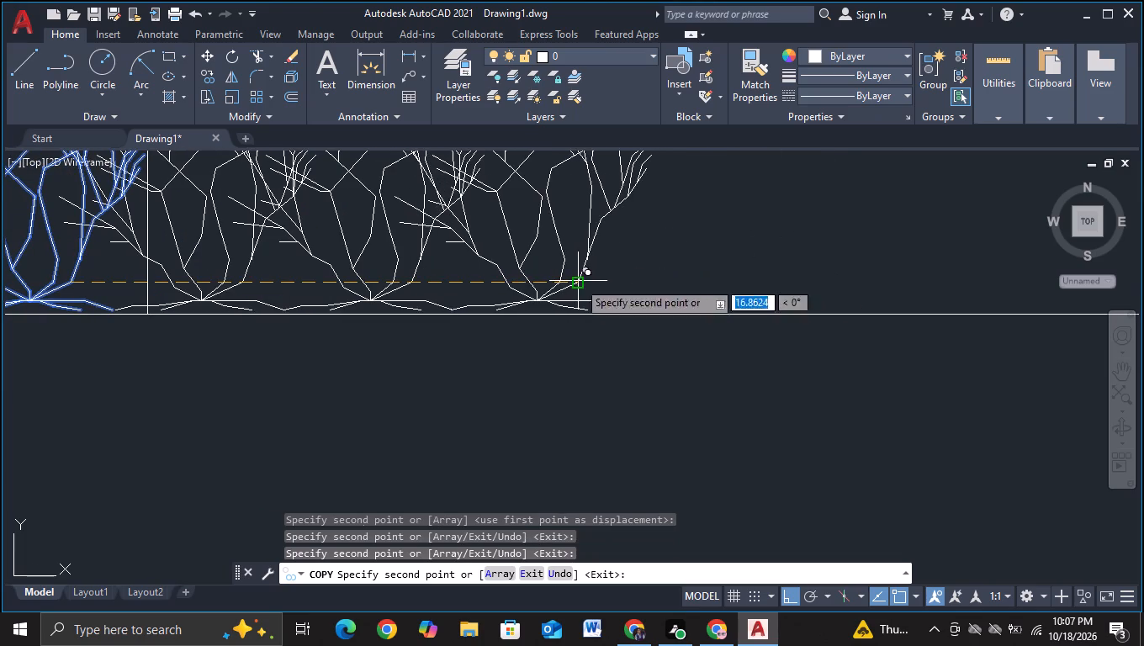
{"action": "left_click", "coordinate": [745, 290]}
Place four more shrub copies in line to complete the upper terrace's row up to the far wall.
{"action": "middle_click_drag", "start_coordinate": [755, 290], "coordinate": [749, 290]}
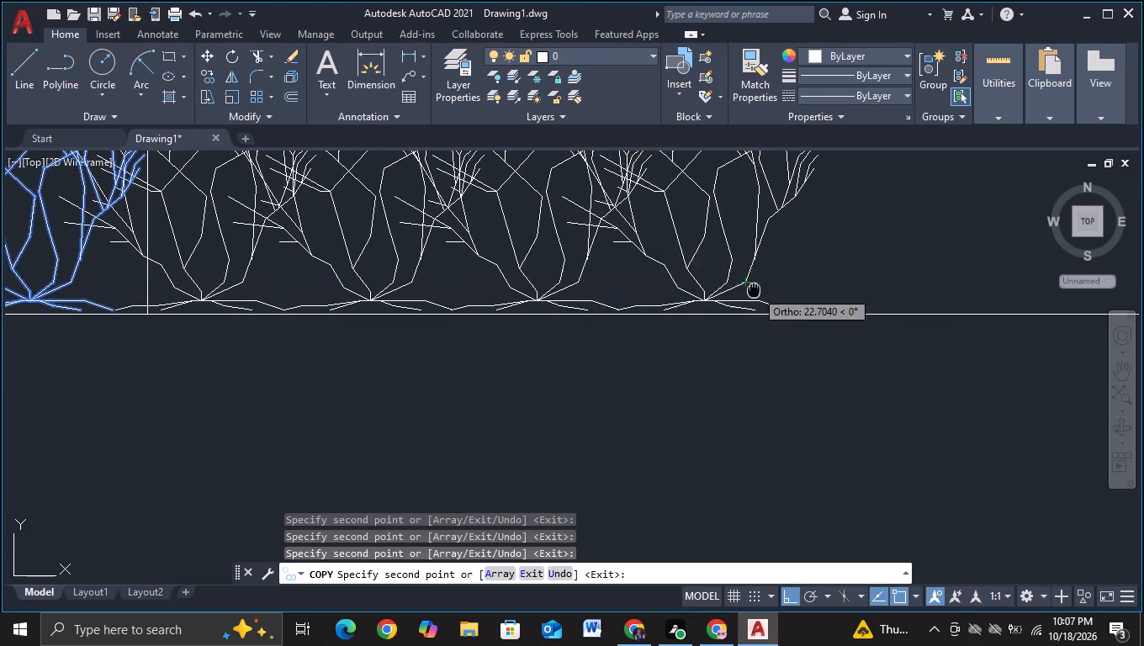
{"action": "middle_click_drag", "start_coordinate": [749, 290], "coordinate": [386, 300]}
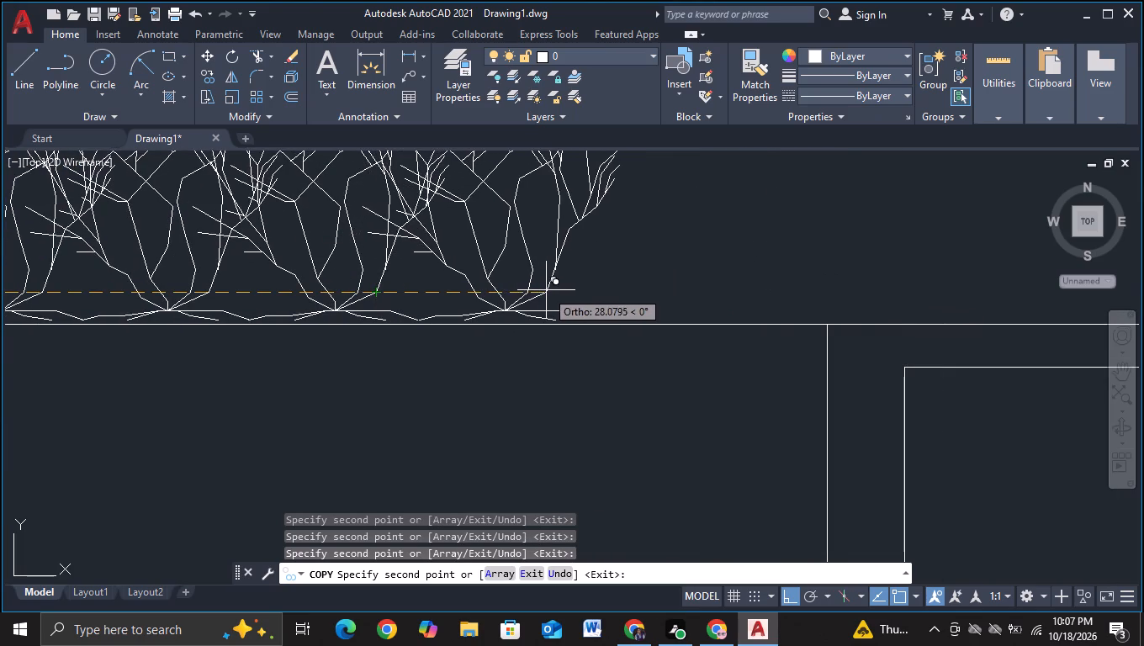
{"action": "left_click", "coordinate": [546, 290]}
{"action": "left_click", "coordinate": [714, 297]}
{"action": "middle_click_drag", "start_coordinate": [728, 295], "coordinate": [214, 295]}
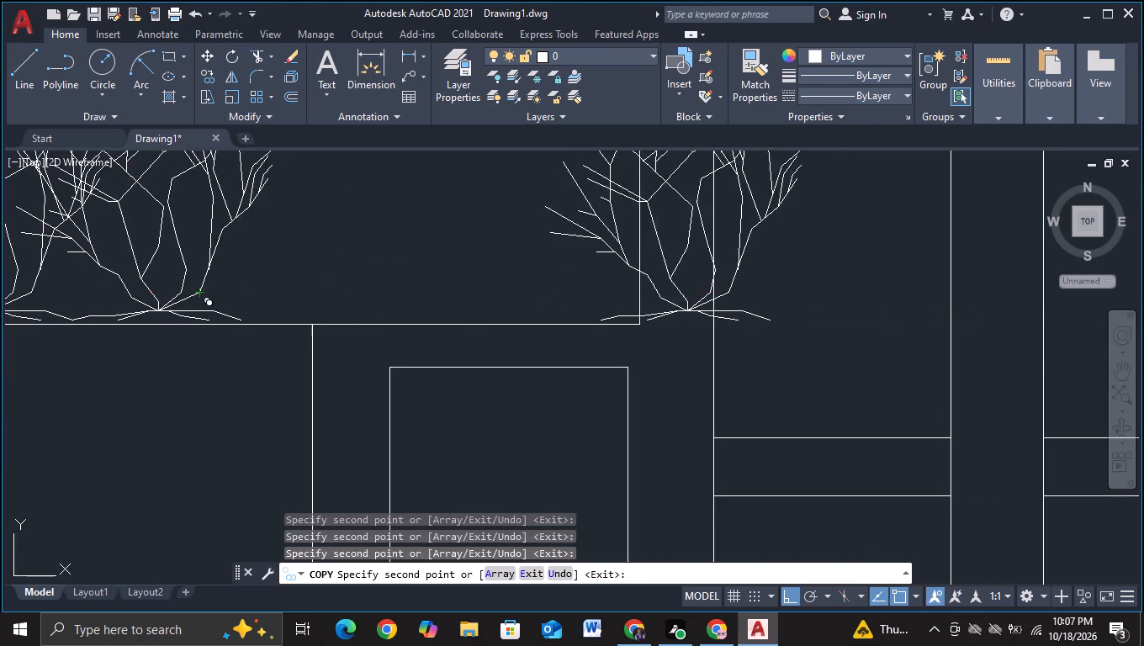
{"action": "left_click", "coordinate": [366, 292]}
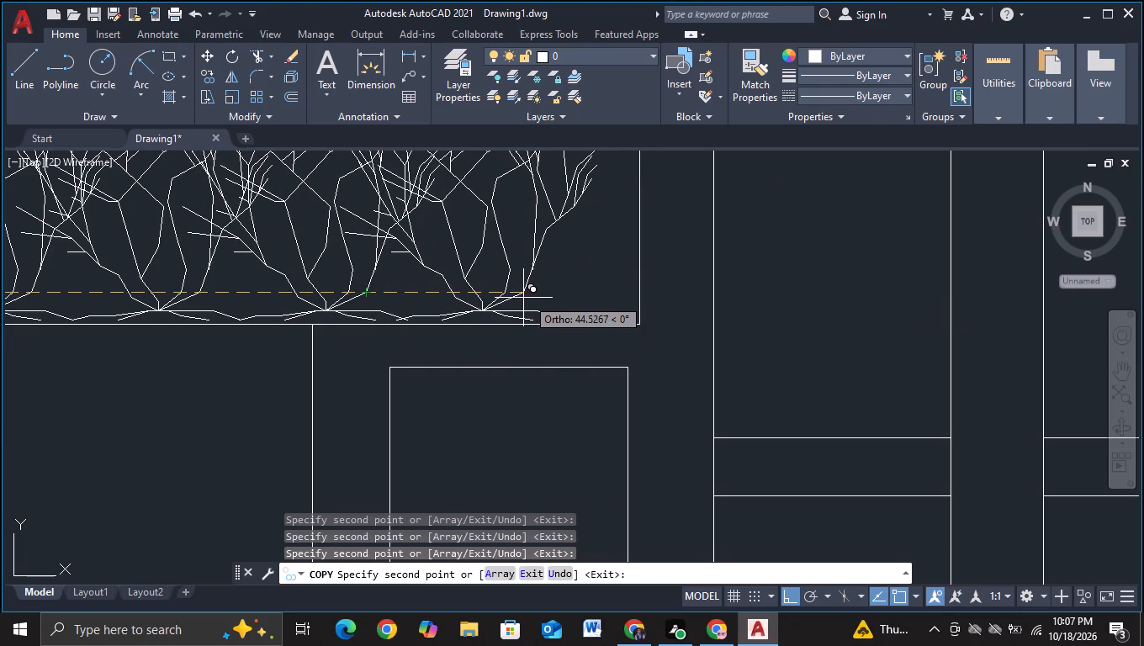
{"action": "left_click", "coordinate": [527, 298]}
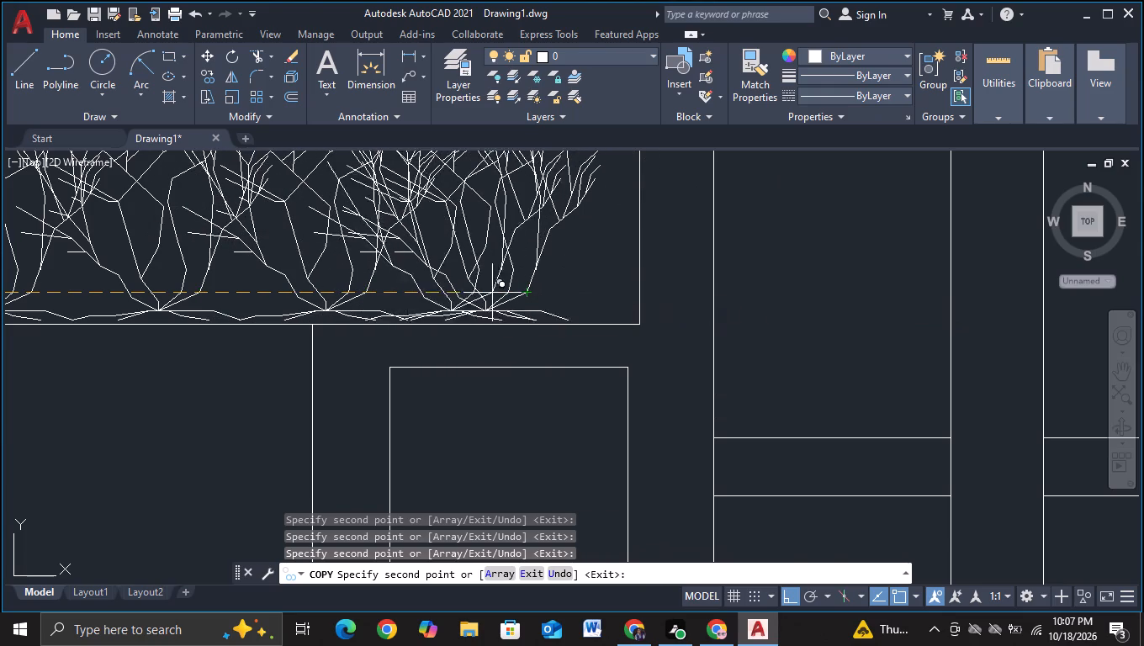
{"action": "scroll", "coordinate": [527, 294], "scroll_direction": "down", "scroll_amount": 4}
{"action": "key", "text": "Escape"}
{"action": "scroll", "coordinate": [382, 314], "scroll_direction": "down", "scroll_amount": 1}
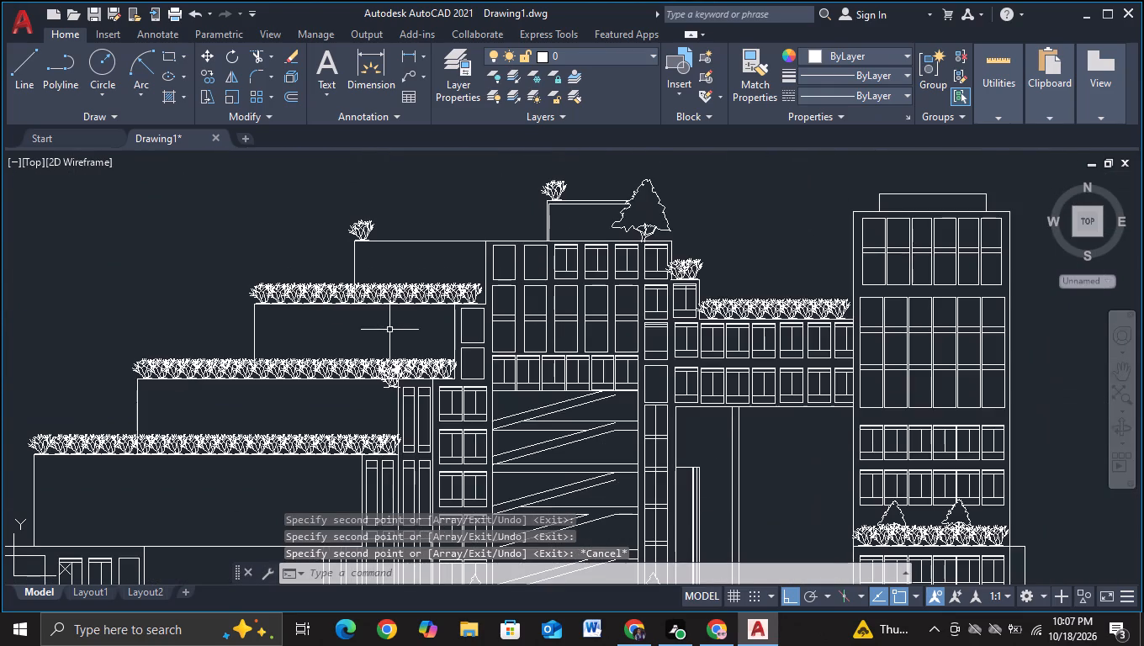
Copy the first shrub of the lower terrace's row onto the outer corner of the lowest block's roof.
{"action": "middle_click_drag", "start_coordinate": [389, 330], "coordinate": [522, 226]}
{"action": "middle_click_drag", "start_coordinate": [378, 389], "coordinate": [469, 314]}
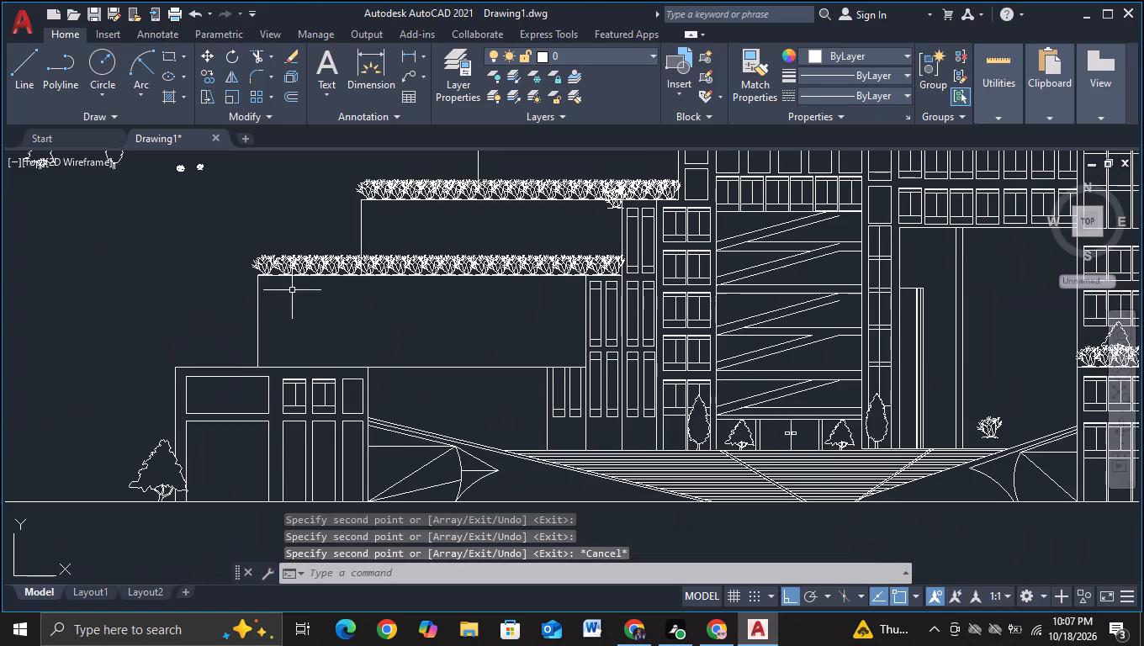
{"action": "middle_click_drag", "start_coordinate": [361, 323], "coordinate": [386, 281]}
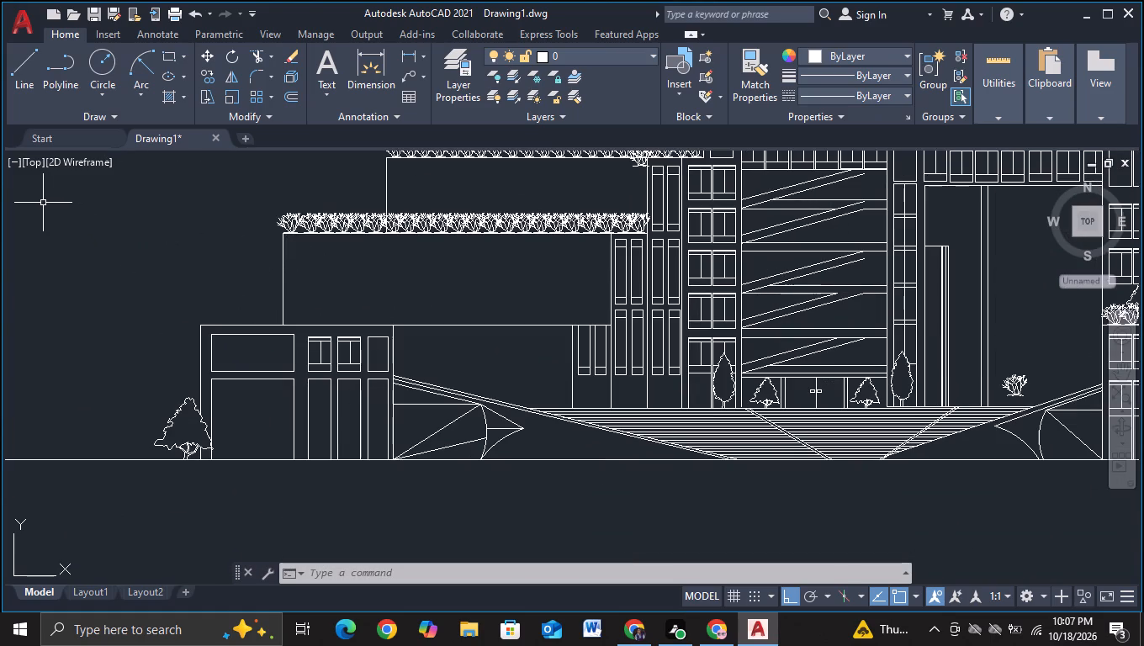
{"action": "left_click", "coordinate": [32, 82]}
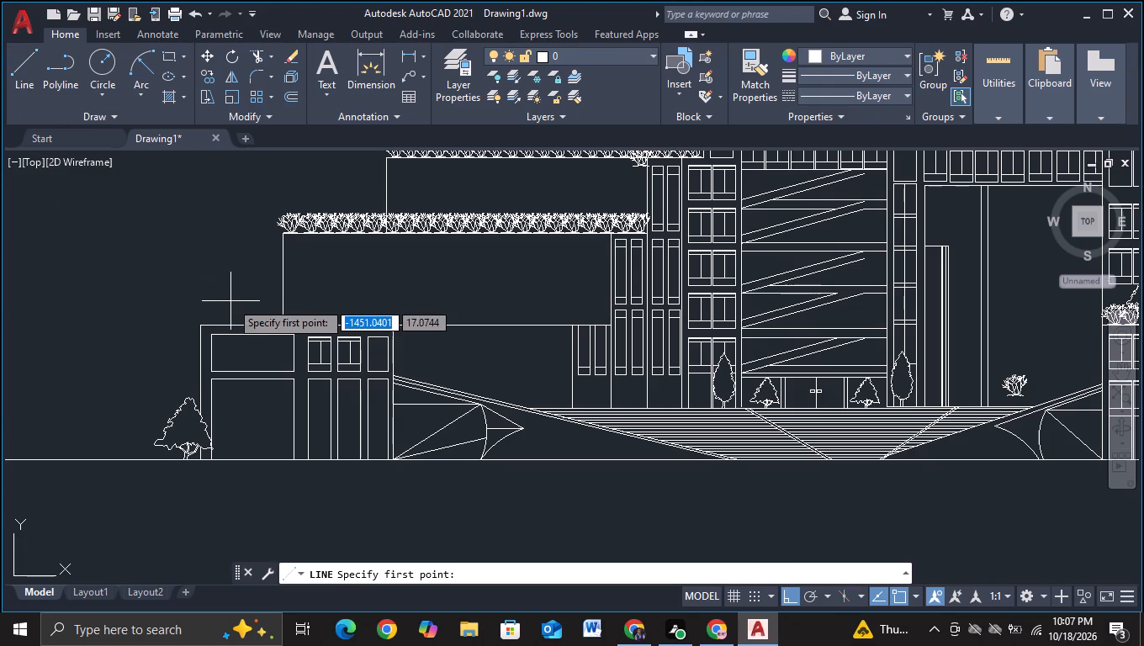
{"action": "key", "text": "Escape"}
{"action": "left_click", "coordinate": [292, 220]}
{"action": "key", "text": "c"}
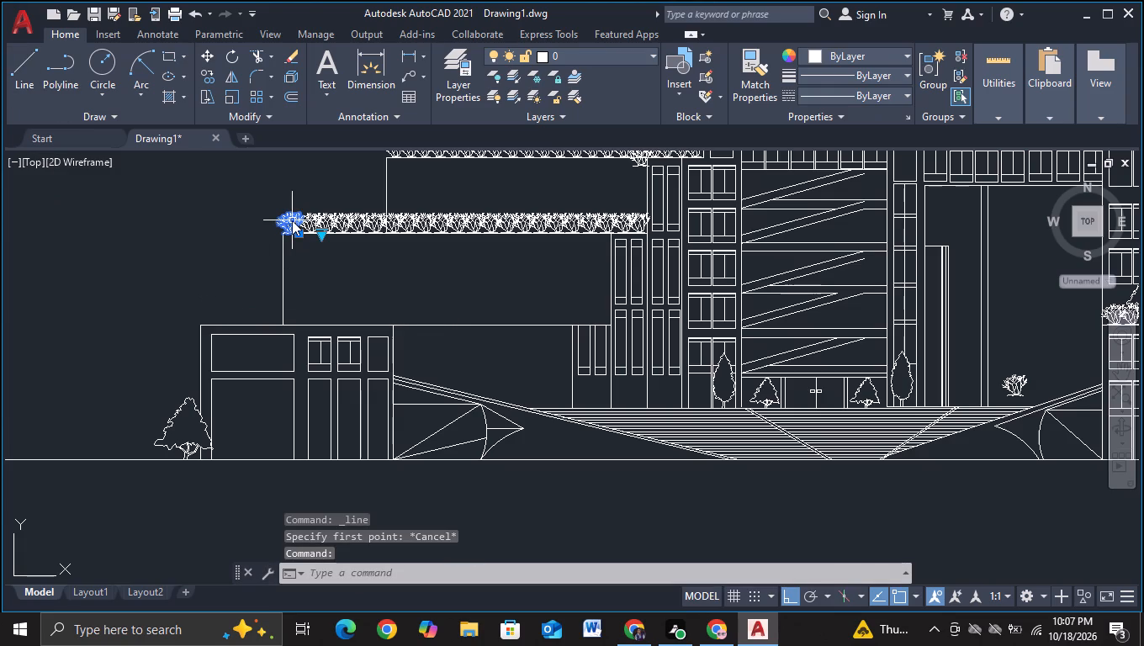
{"action": "left_click", "coordinate": [334, 277]}
{"action": "left_click", "coordinate": [289, 229]}
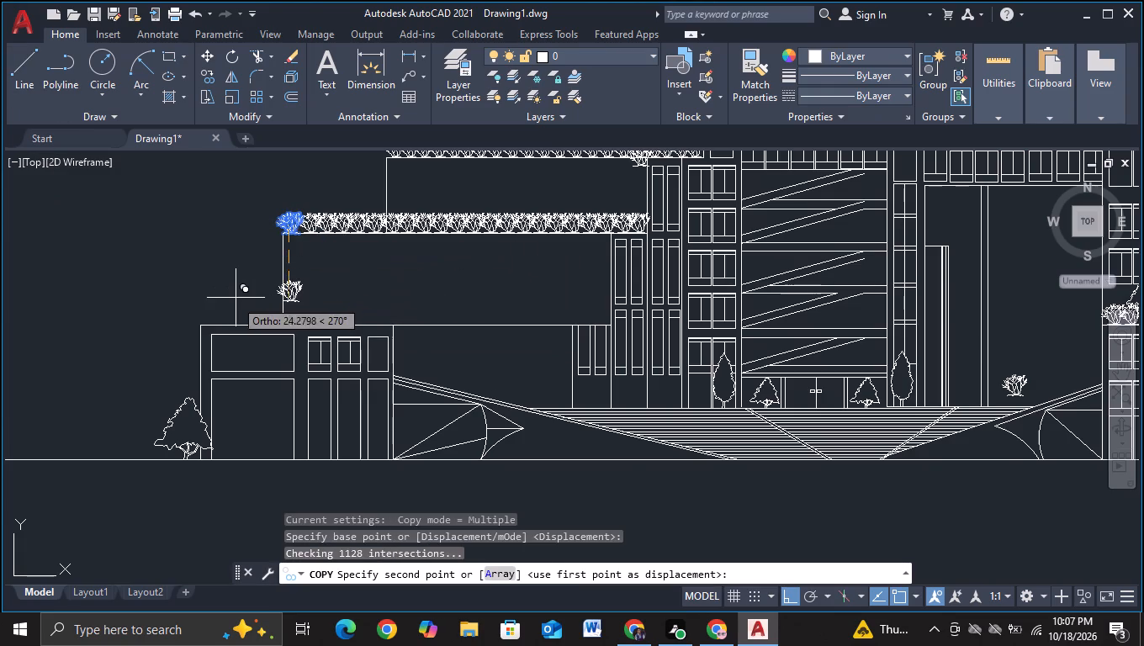
{"action": "scroll", "coordinate": [233, 301], "scroll_direction": "up", "scroll_amount": 1}
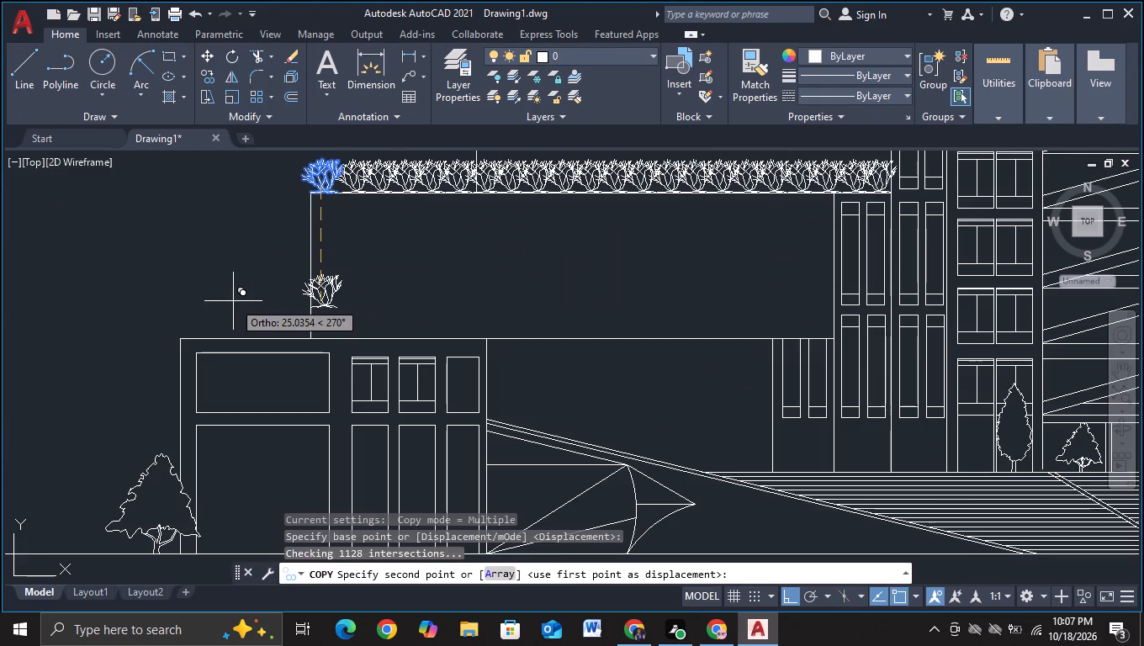
{"action": "key", "text": "F8"}
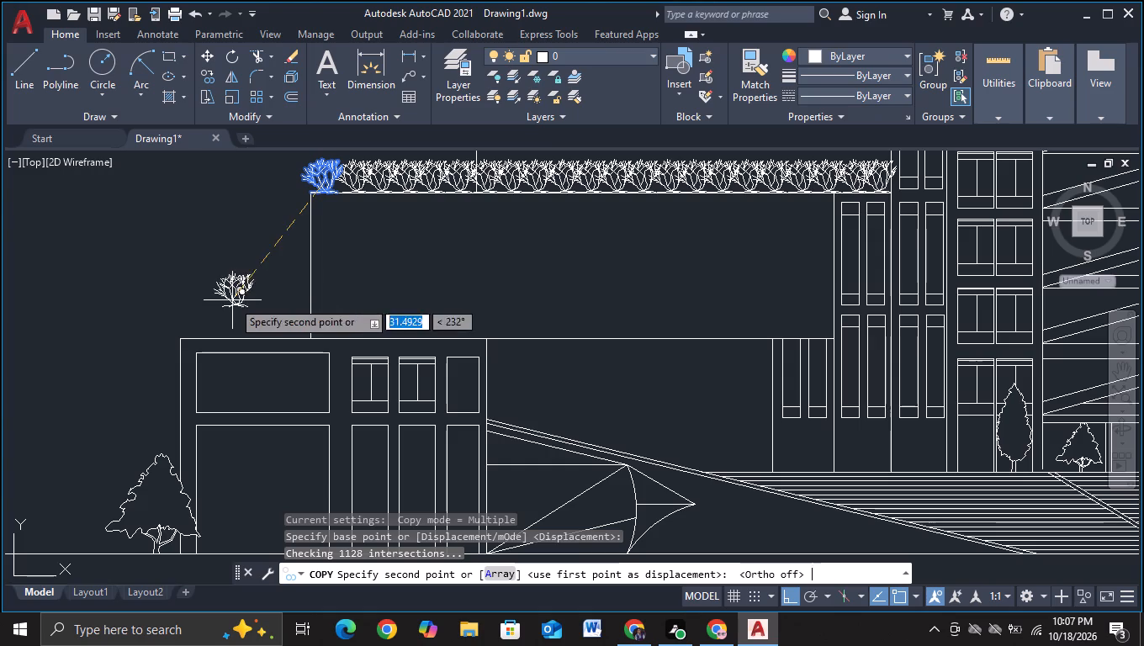
{"action": "scroll", "coordinate": [167, 298], "scroll_direction": "up", "scroll_amount": 3}
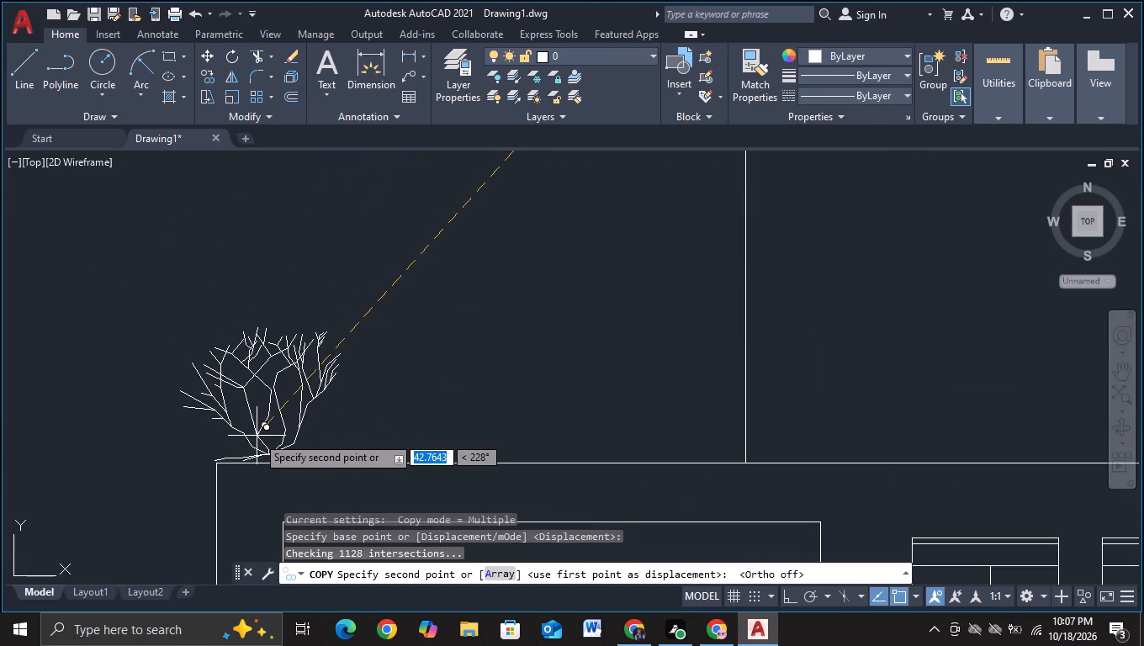
{"action": "left_click", "coordinate": [260, 437]}
{"action": "key", "text": "Escape"}
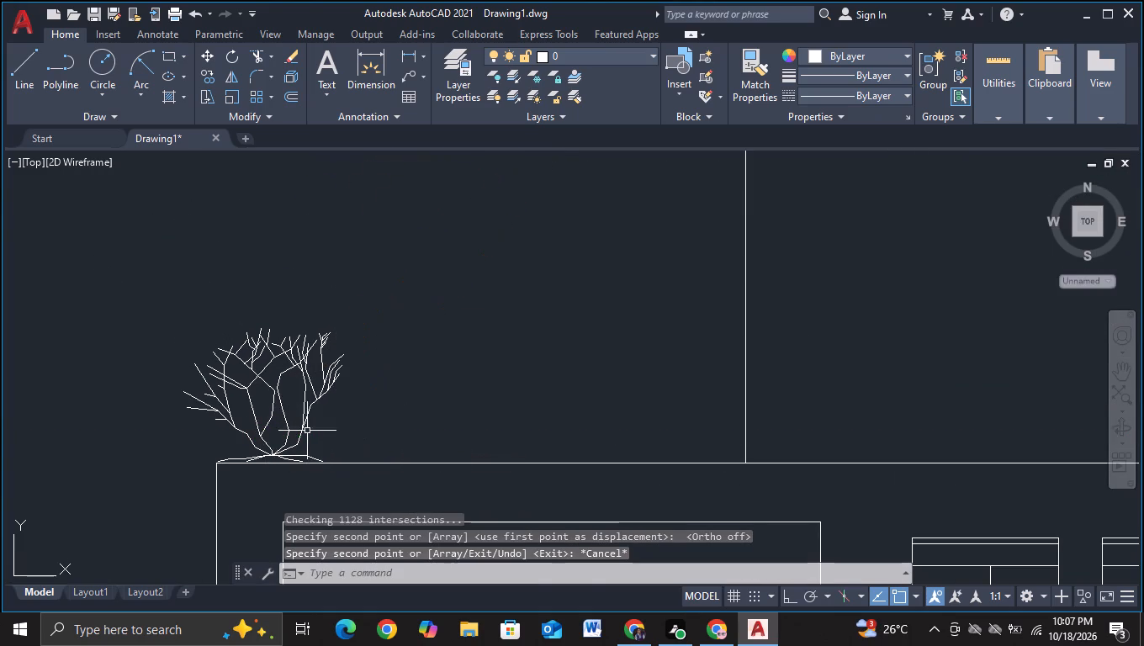
Copy the new corner shrub four times in a straight horizontal row along the lowest block's roof, about 5.5 units apart.
{"action": "left_click", "coordinate": [275, 420]}
{"action": "left_click", "coordinate": [280, 413]}
{"action": "left_click", "coordinate": [281, 410]}
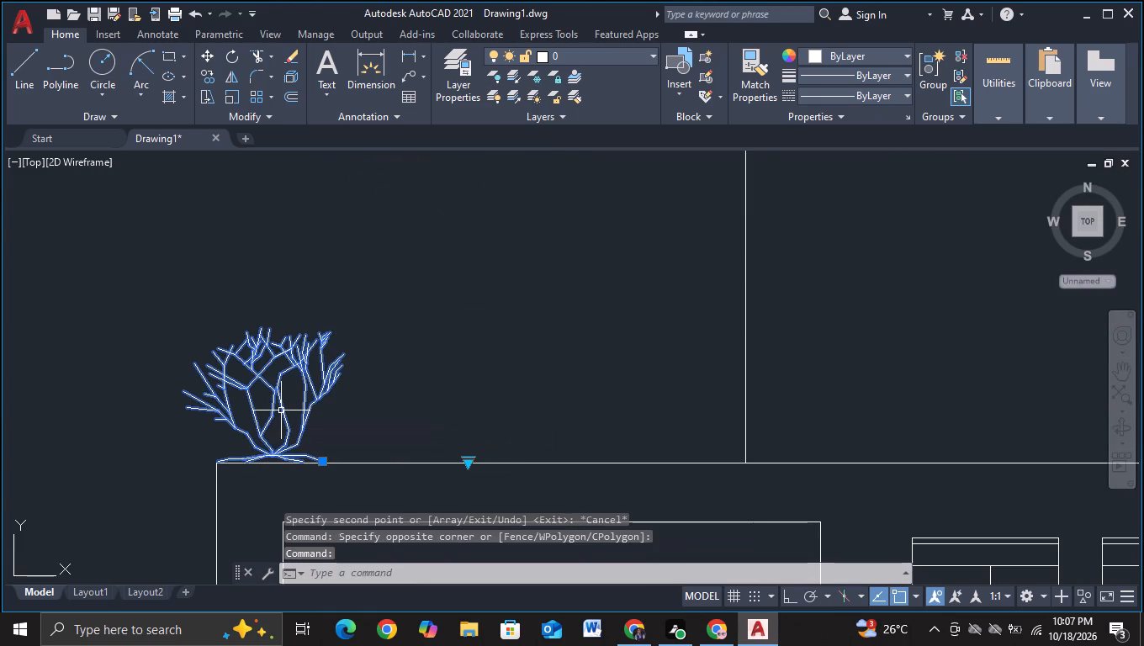
{"action": "key", "text": "c"}
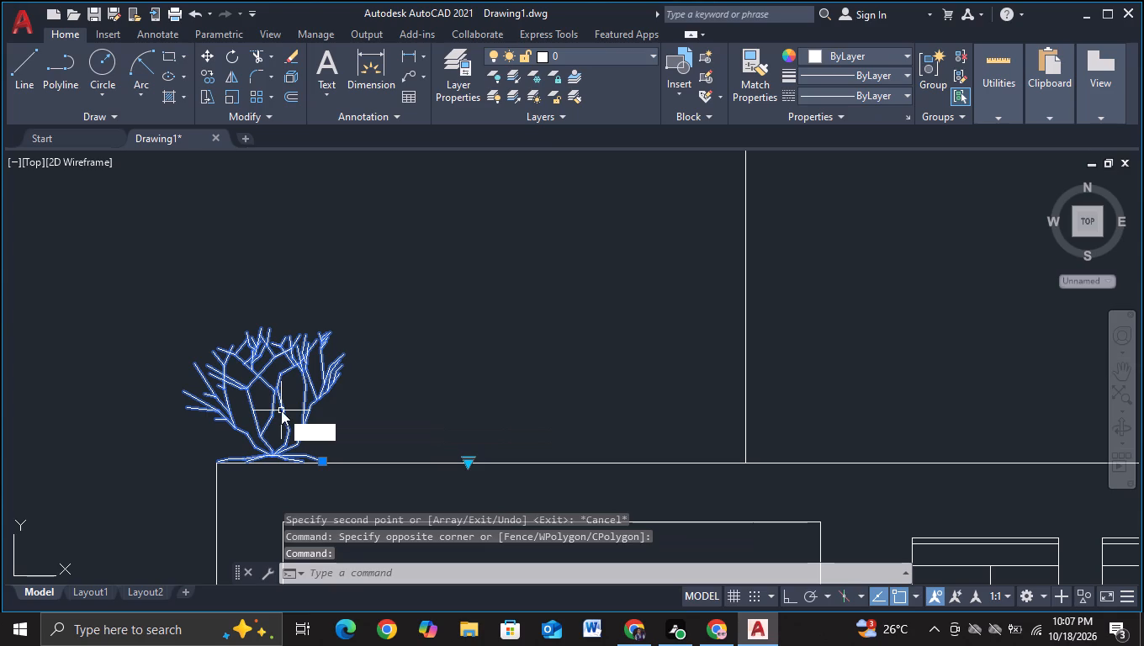
{"action": "left_click", "coordinate": [310, 457]}
{"action": "left_click", "coordinate": [279, 415]}
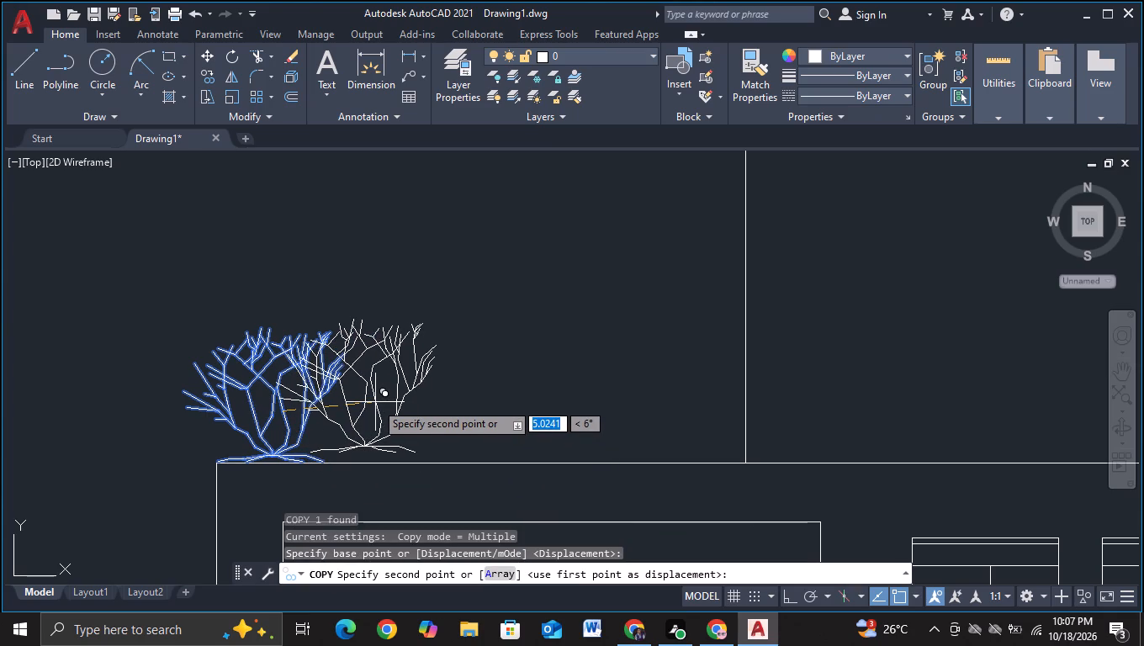
{"action": "key", "text": "F8"}
{"action": "left_click", "coordinate": [384, 400]}
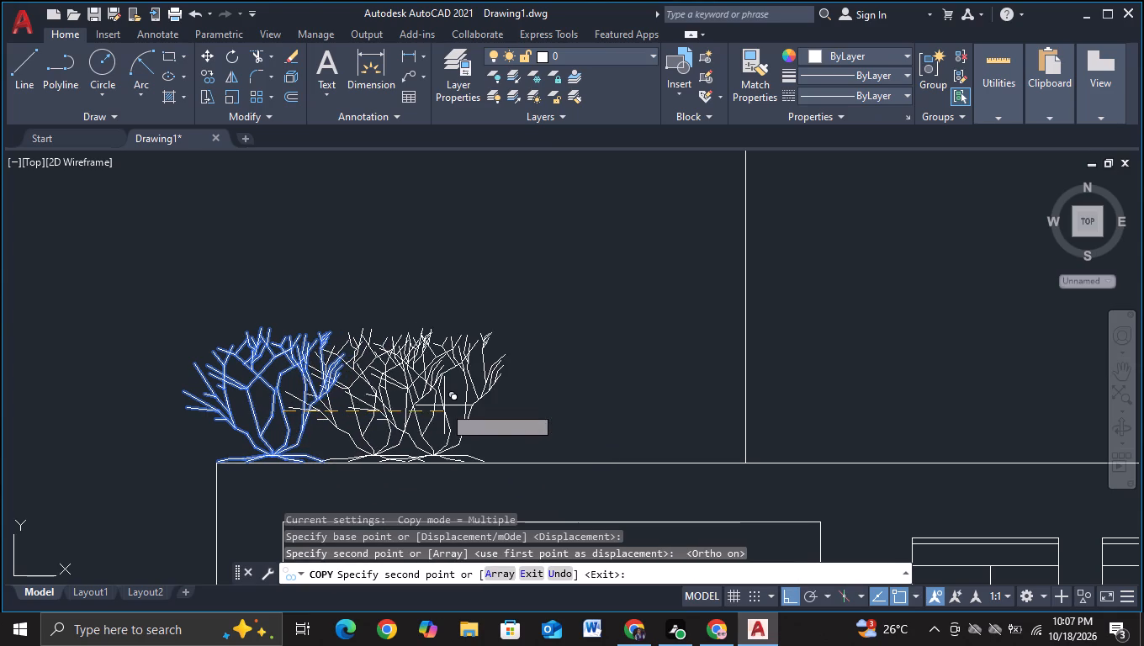
{"action": "left_click", "coordinate": [486, 397]}
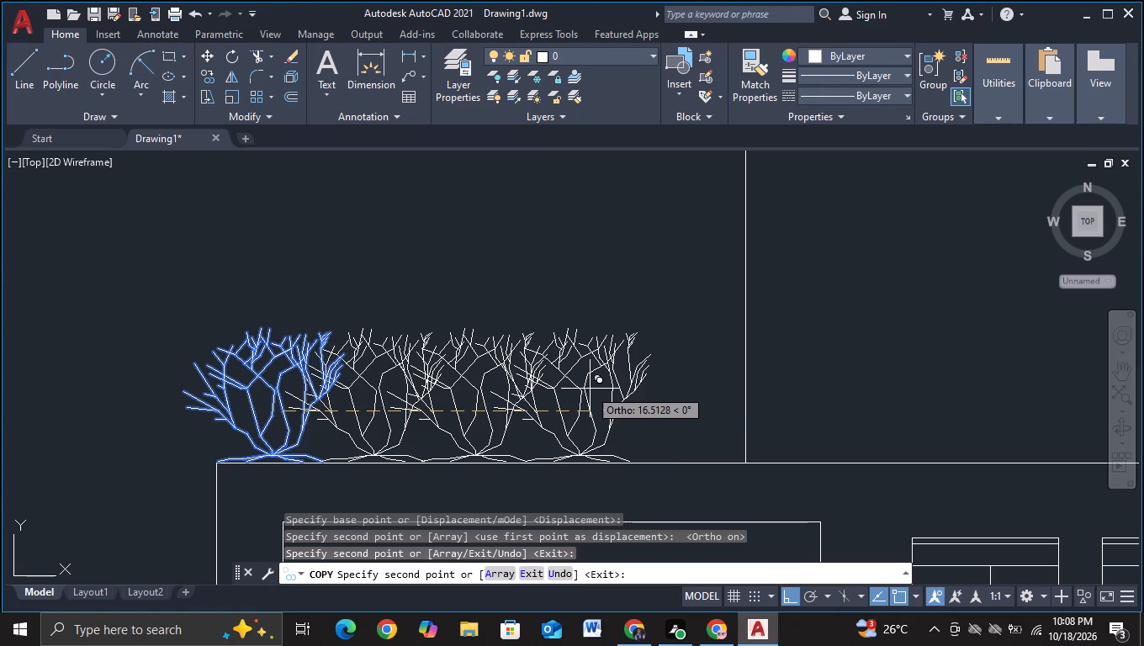
{"action": "left_click", "coordinate": [591, 389]}
{"action": "left_click", "coordinate": [696, 386]}
Continue the lowest roof's row with eight more evenly spaced shrub copies, running past the wall line of the block above.
{"action": "middle_click_drag", "start_coordinate": [822, 387], "coordinate": [675, 409]}
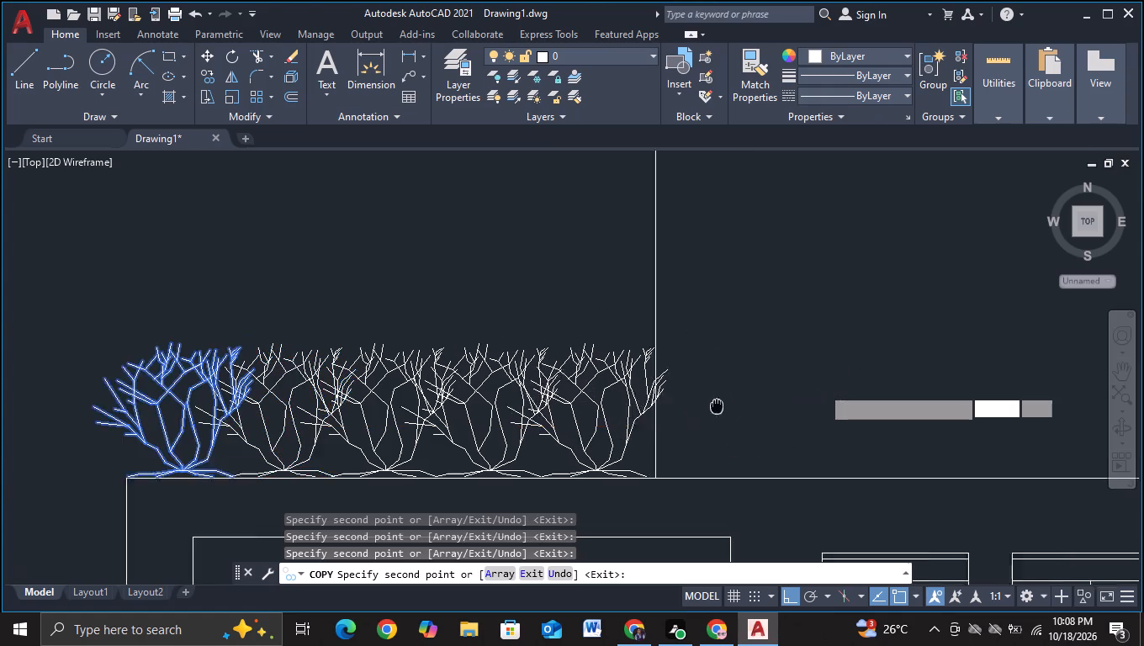
{"action": "middle_click_drag", "start_coordinate": [675, 409], "coordinate": [598, 411]}
{"action": "left_click", "coordinate": [579, 401]}
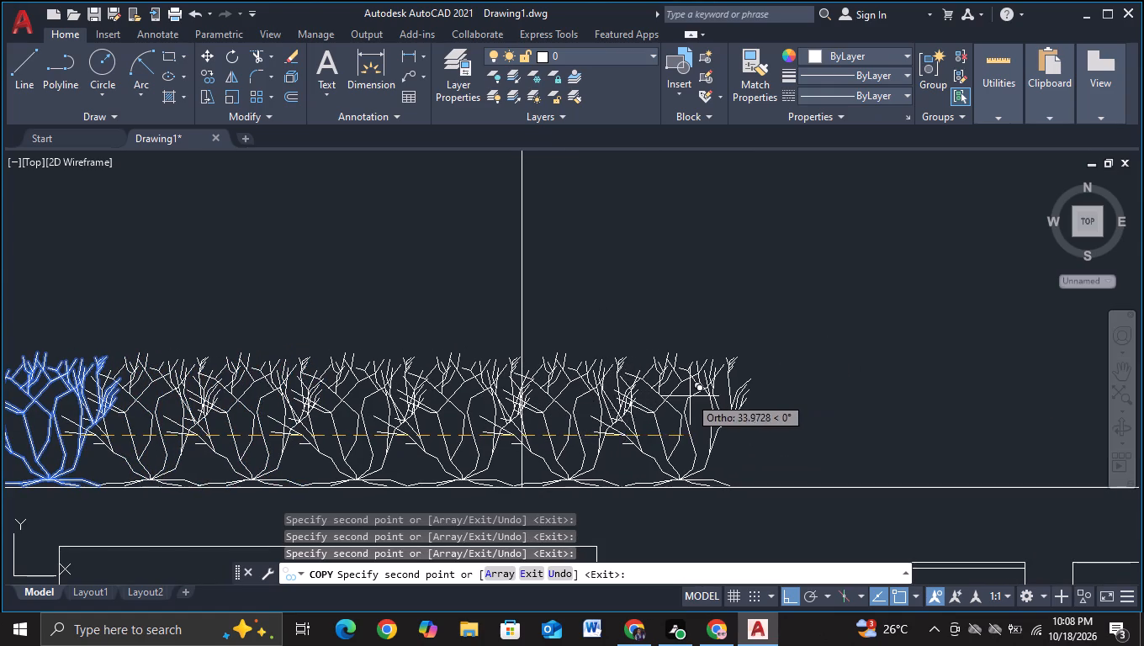
{"action": "left_click", "coordinate": [684, 398]}
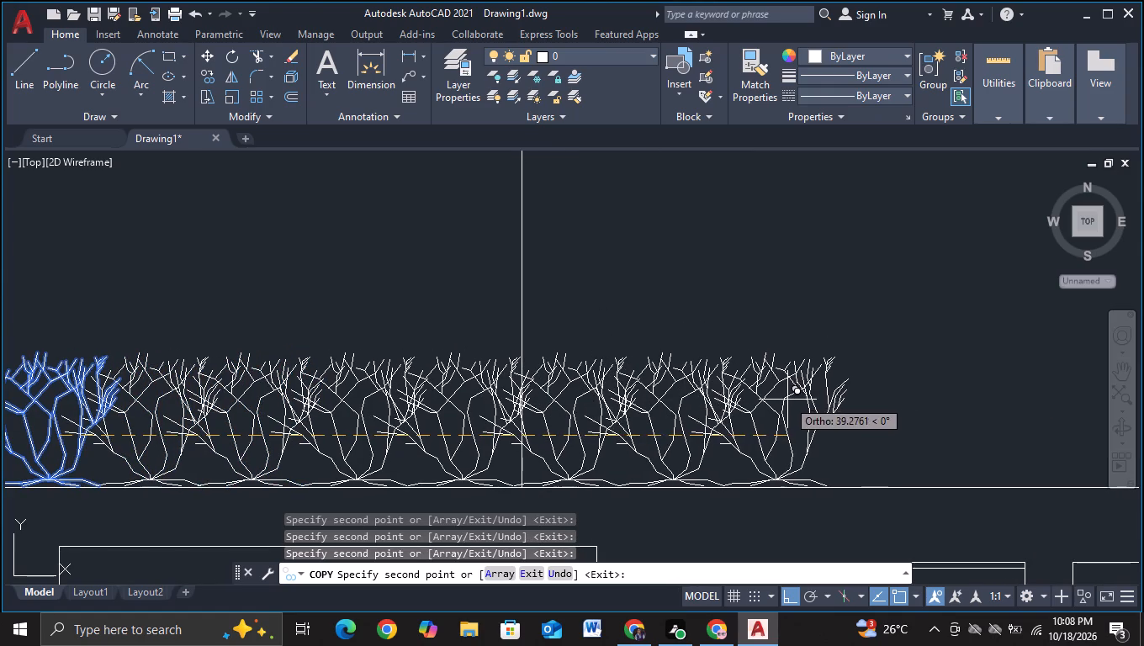
{"action": "left_click", "coordinate": [787, 400]}
{"action": "middle_click_drag", "start_coordinate": [786, 401], "coordinate": [265, 382]}
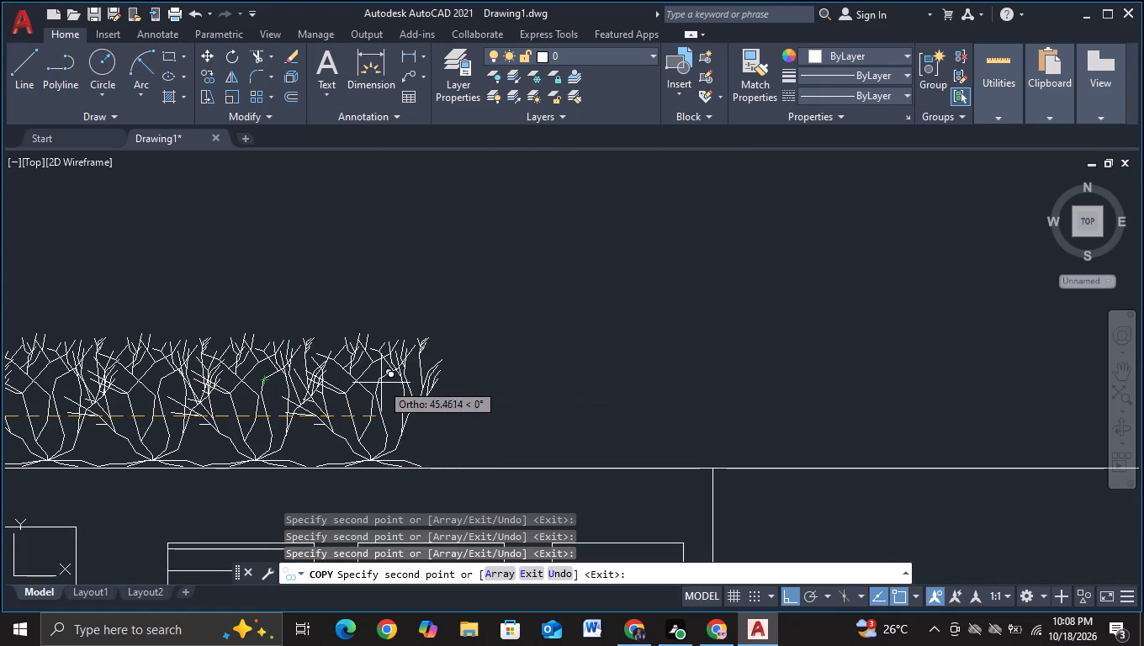
{"action": "left_click", "coordinate": [371, 384]}
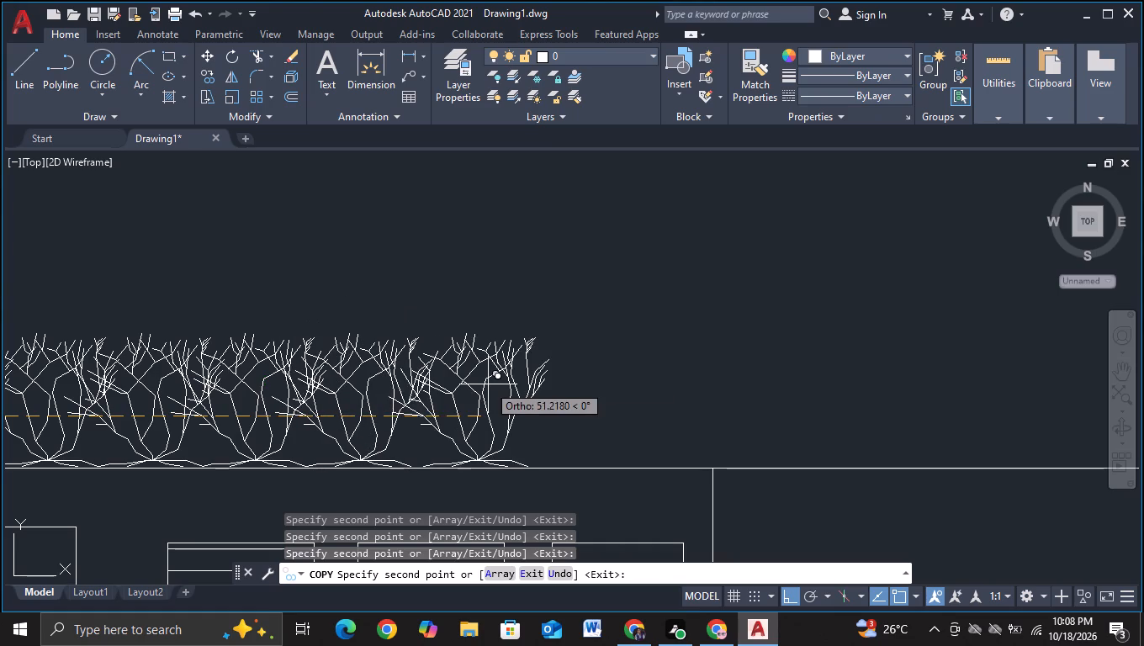
{"action": "left_click_drag", "start_coordinate": [474, 384], "coordinate": [482, 384]}
{"action": "left_click", "coordinate": [579, 381]}
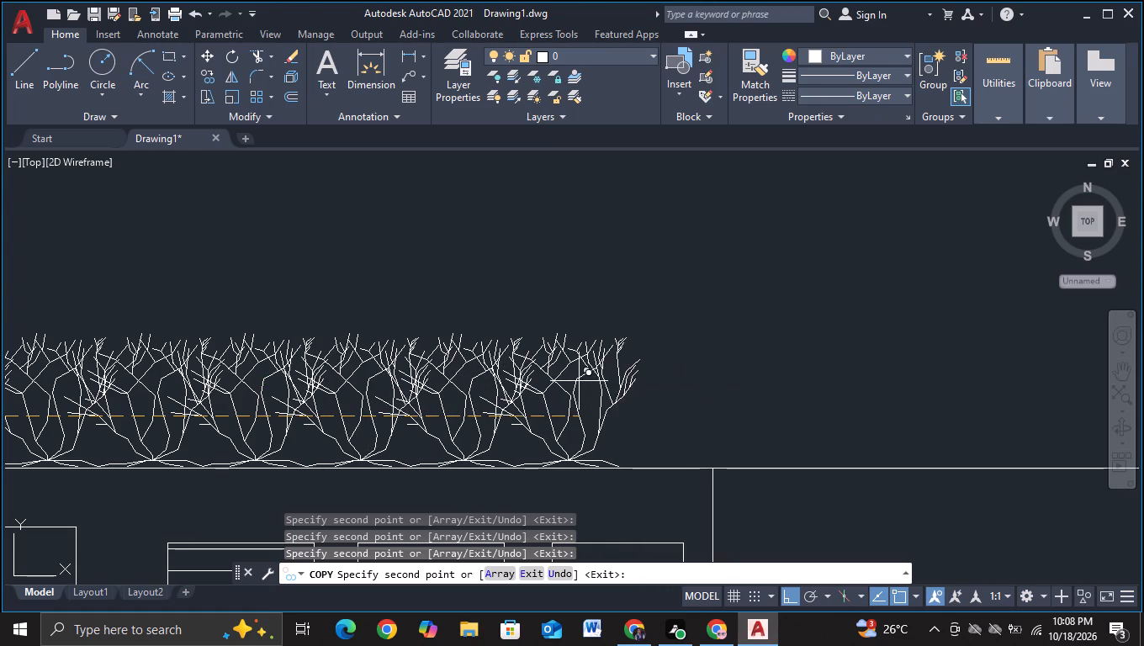
{"action": "left_click", "coordinate": [684, 374]}
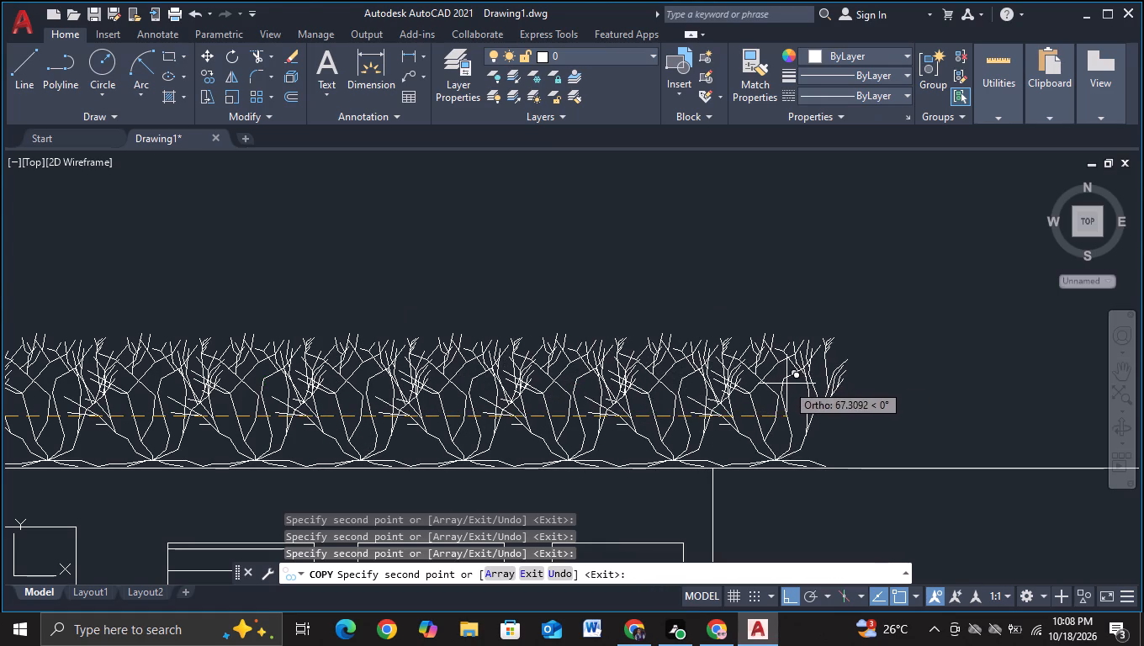
{"action": "left_click", "coordinate": [786, 384]}
Extend the lowest roof's row with eight more evenly spaced shrub copies toward the far wall.
{"action": "middle_click_drag", "start_coordinate": [503, 384], "coordinate": [53, 340]}
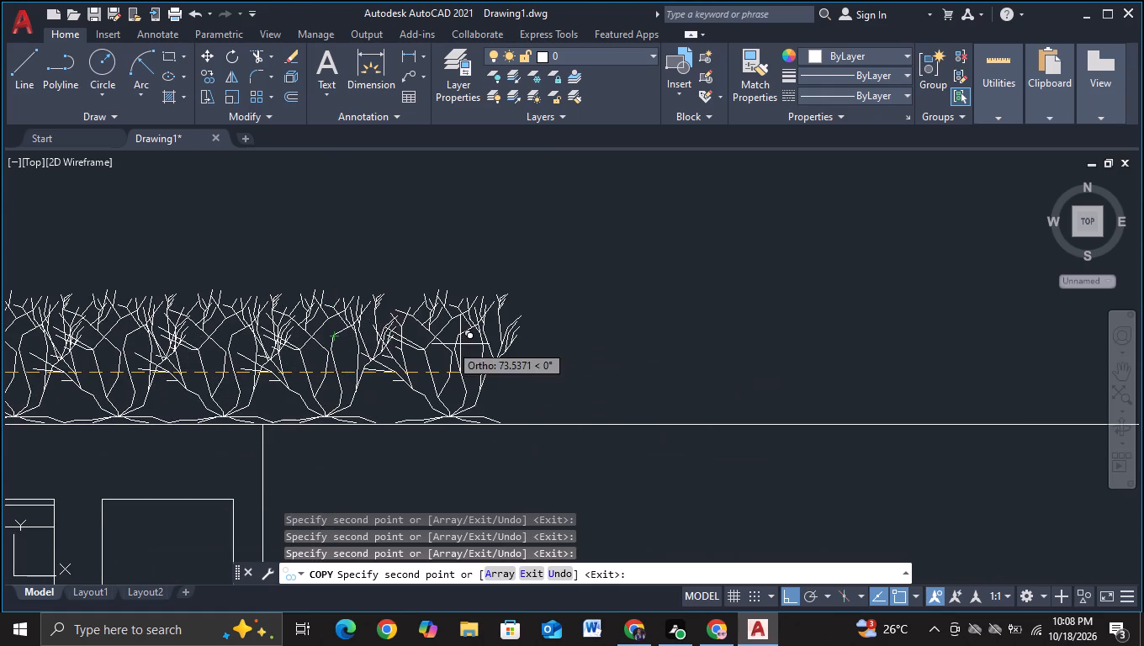
{"action": "left_click", "coordinate": [442, 345]}
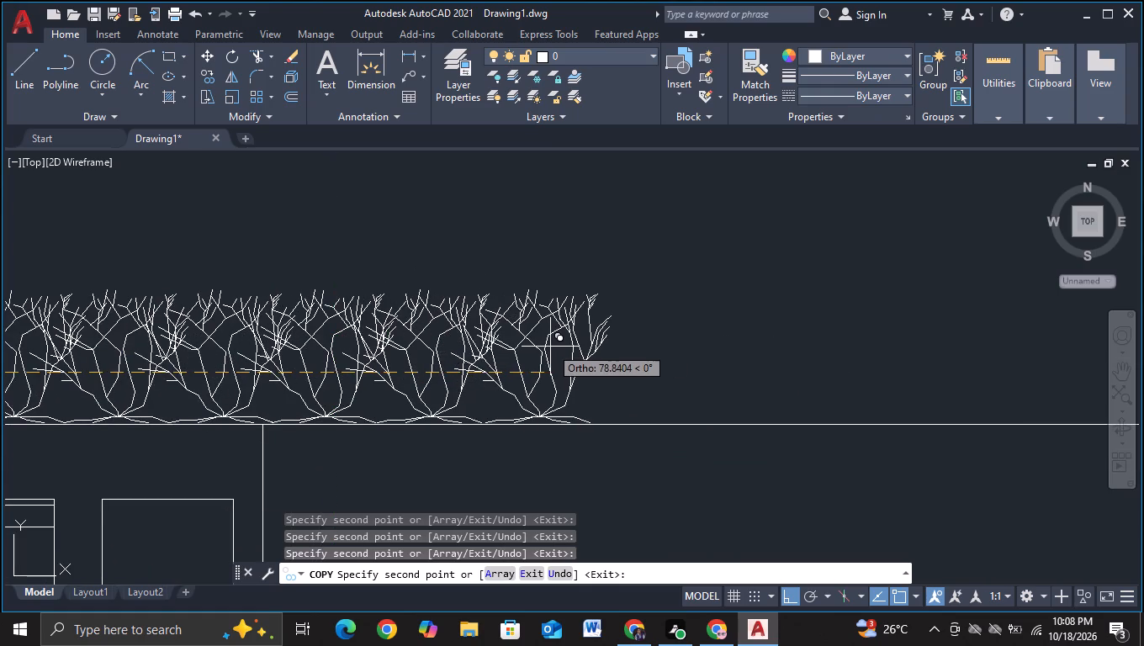
{"action": "left_click", "coordinate": [548, 348]}
{"action": "middle_click_drag", "start_coordinate": [591, 345], "coordinate": [130, 357]}
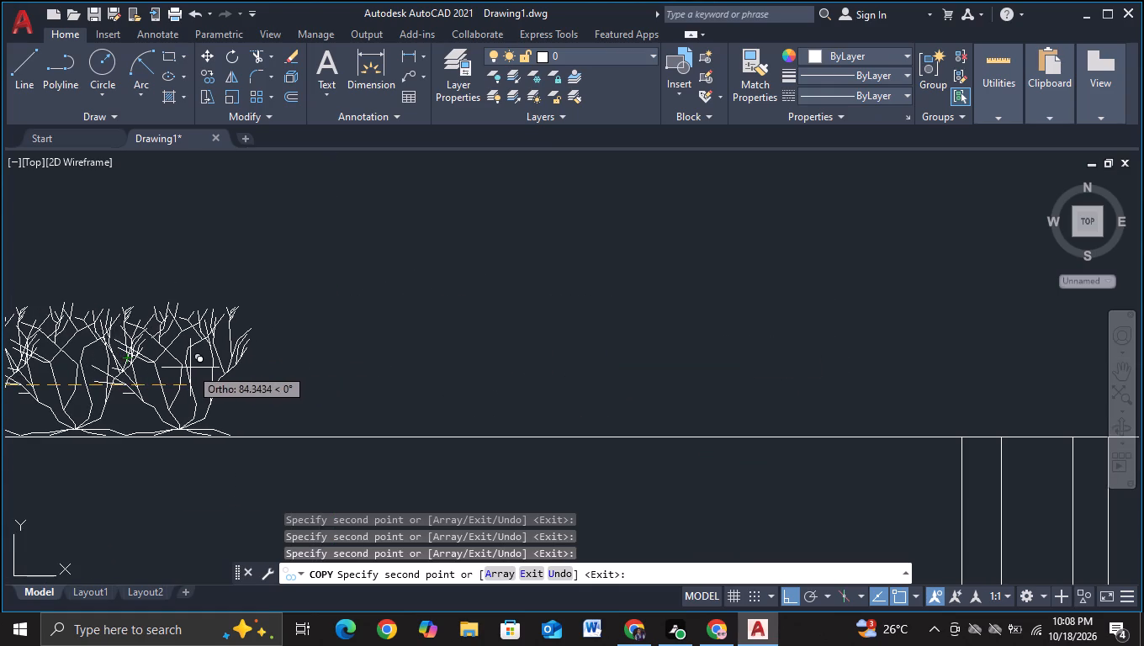
{"action": "left_click", "coordinate": [190, 368]}
{"action": "left_click", "coordinate": [291, 367]}
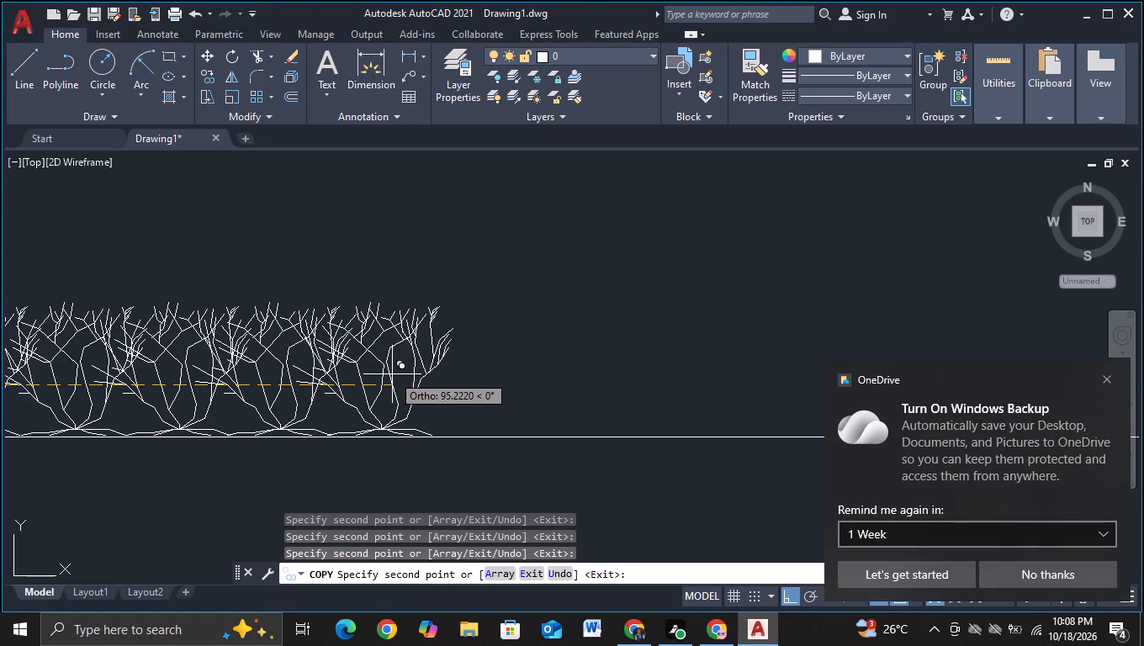
{"action": "left_click", "coordinate": [392, 374]}
{"action": "middle_click_drag", "start_coordinate": [442, 373], "coordinate": [223, 384]}
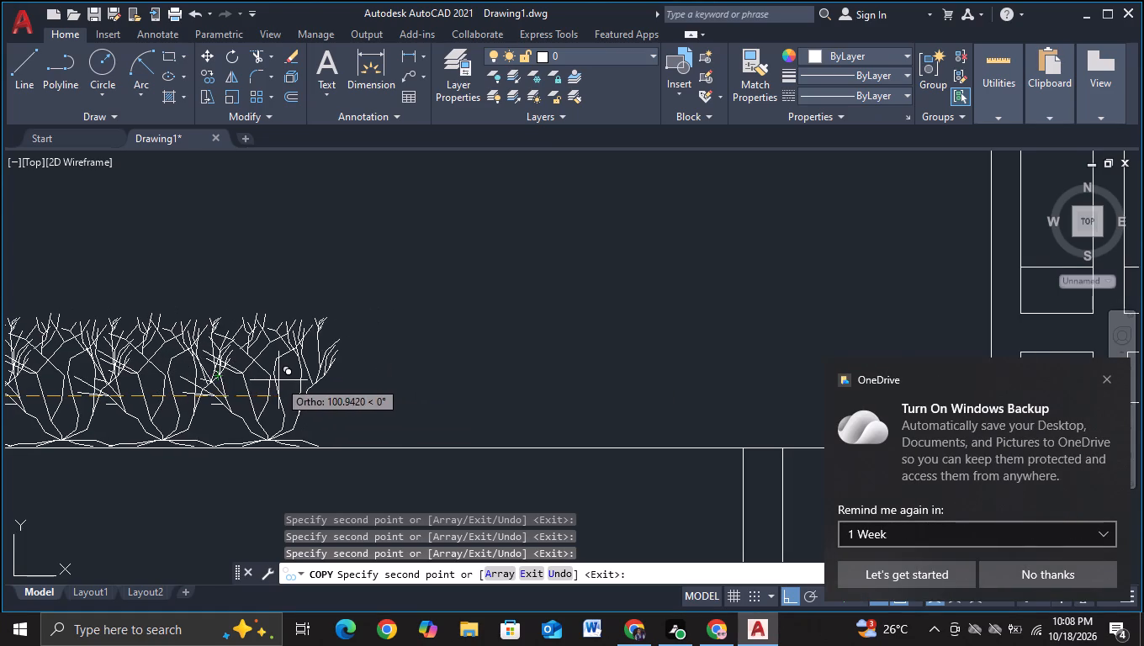
{"action": "left_click", "coordinate": [278, 380]}
{"action": "left_click", "coordinate": [384, 379]}
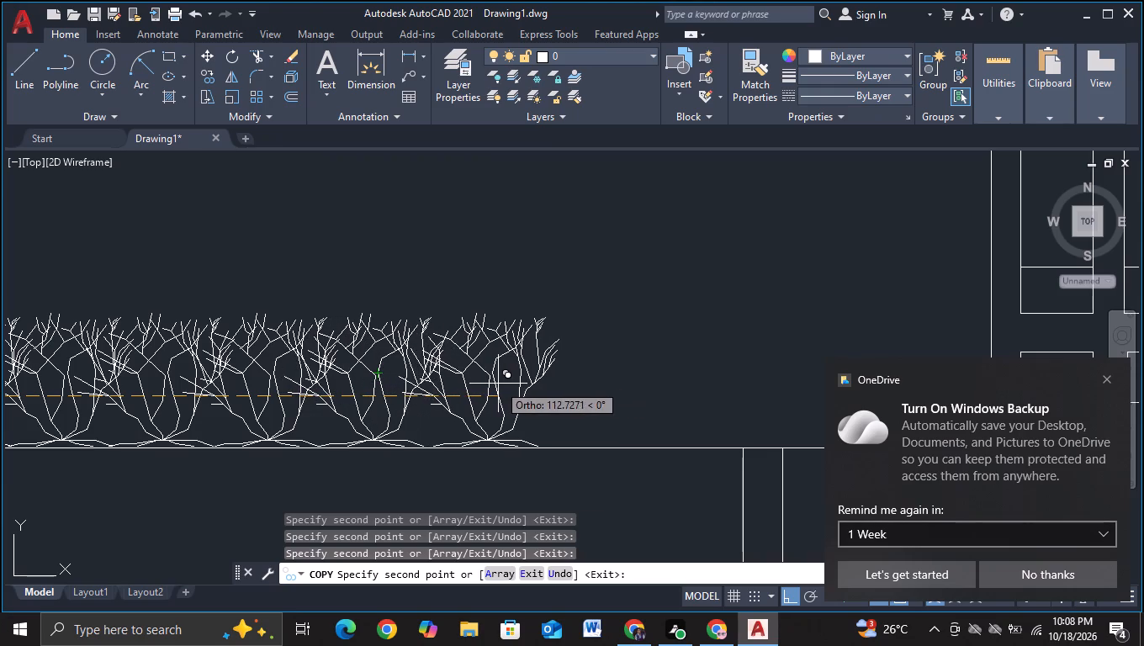
{"action": "left_click", "coordinate": [487, 389]}
Place four final shrub copies to complete the lowest roof's row up to the far wall.
{"action": "middle_click_drag", "start_coordinate": [499, 387], "coordinate": [498, 388]}
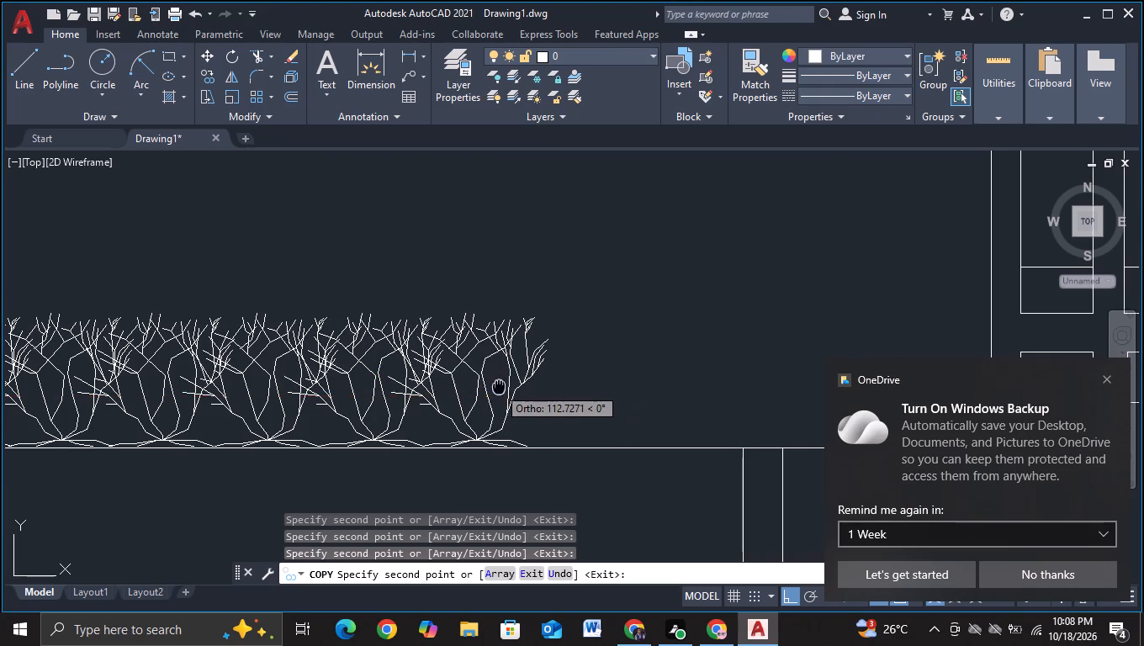
{"action": "middle_click_drag", "start_coordinate": [498, 388], "coordinate": [91, 359]}
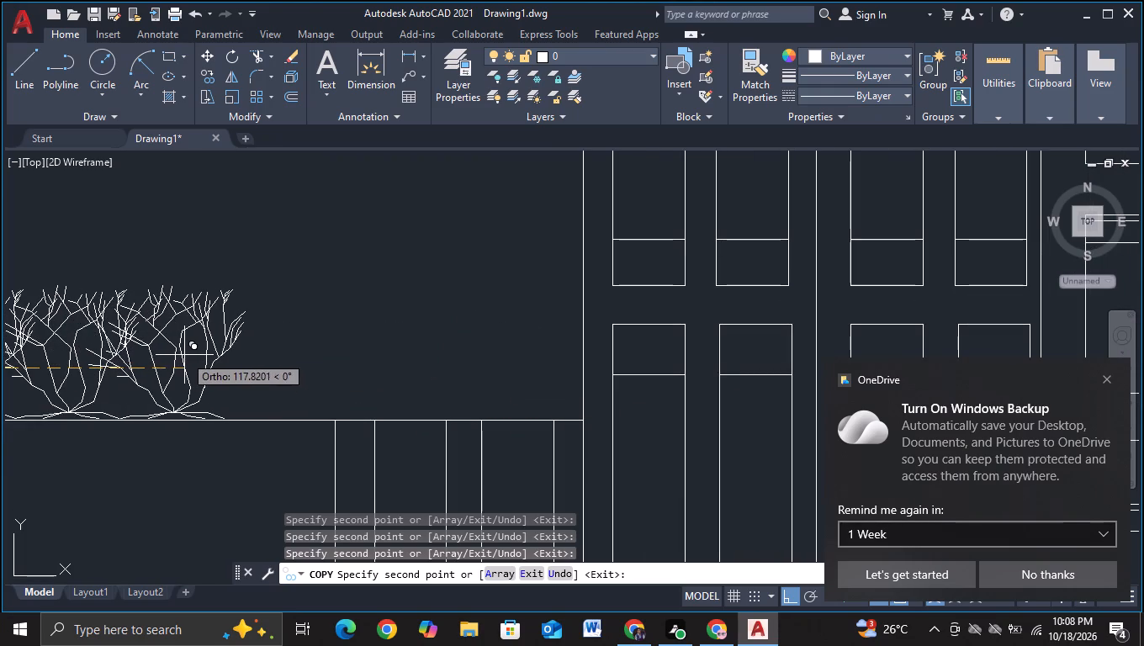
{"action": "left_click", "coordinate": [184, 355]}
{"action": "left_click", "coordinate": [294, 356]}
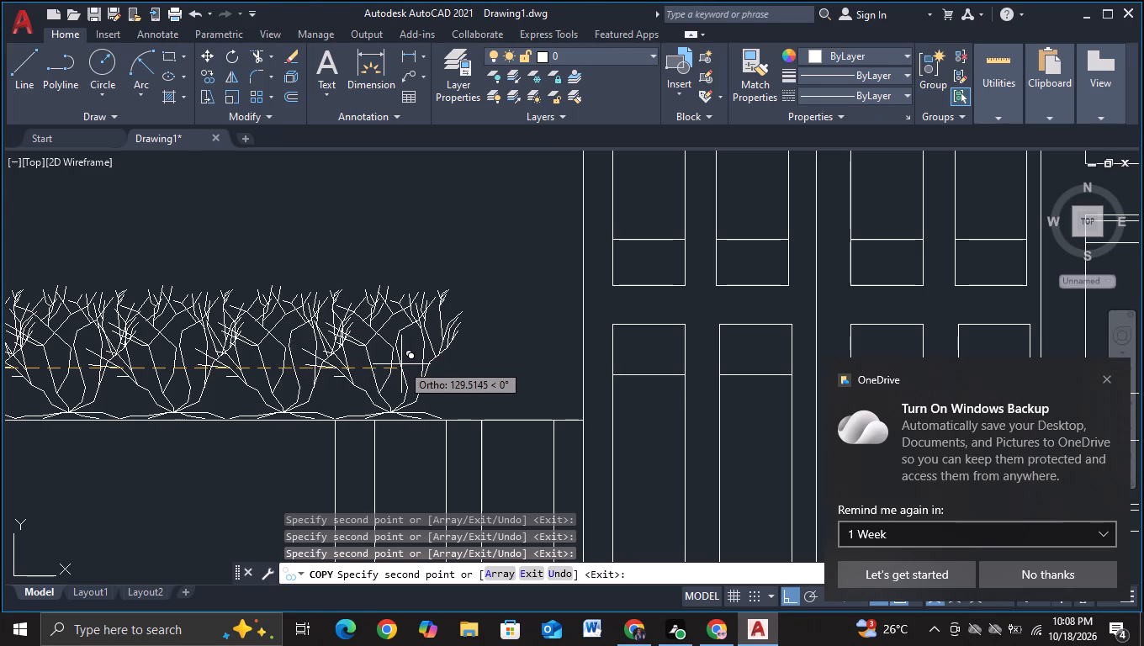
{"action": "left_click", "coordinate": [400, 364]}
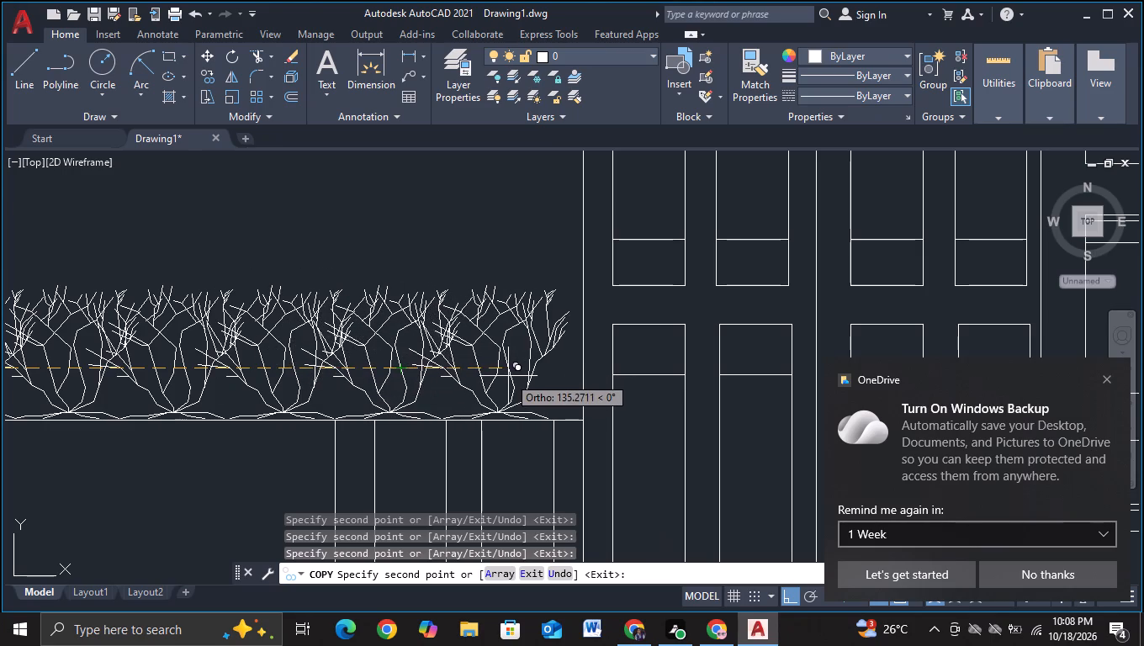
{"action": "left_click", "coordinate": [519, 376]}
{"action": "key", "text": "Escape"}
Trim the second block's outer wall line where it passes through the lower half of the lowest roof's shrub row.
{"action": "scroll", "coordinate": [518, 378], "scroll_direction": "down", "scroll_amount": 4}
{"action": "scroll", "coordinate": [343, 404], "scroll_direction": "down", "scroll_amount": 2}
{"action": "middle_click_drag", "start_coordinate": [235, 426], "coordinate": [319, 308]}
{"action": "scroll", "coordinate": [315, 310], "scroll_direction": "down", "scroll_amount": 2}
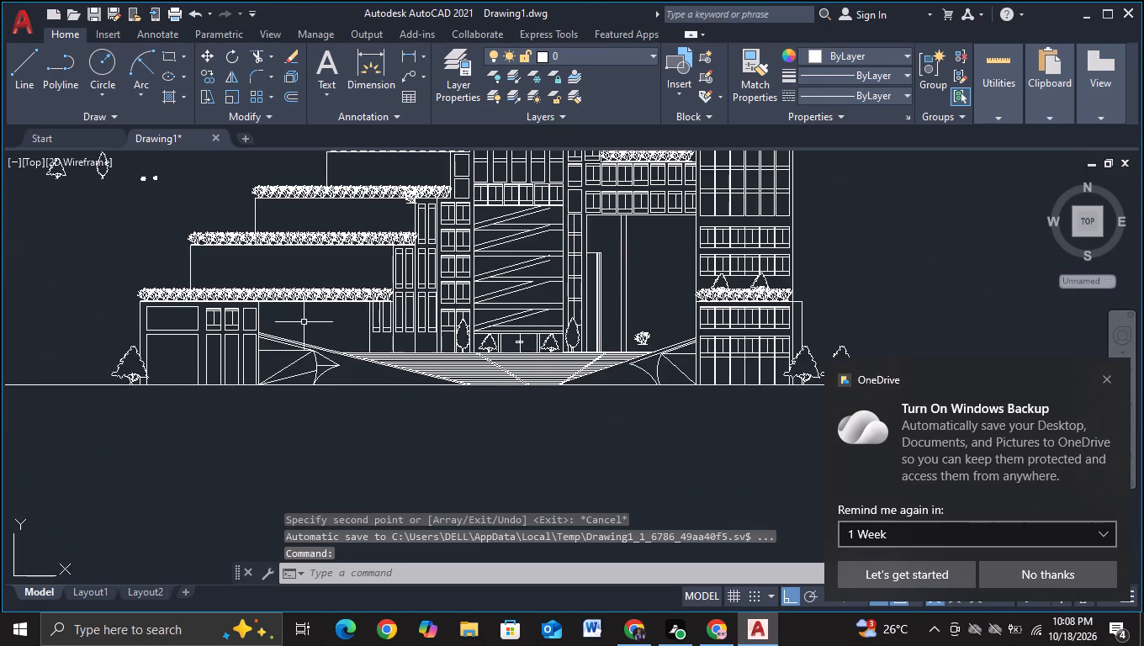
{"action": "middle_click_drag", "start_coordinate": [314, 314], "coordinate": [417, 291]}
{"action": "left_click", "coordinate": [260, 60]}
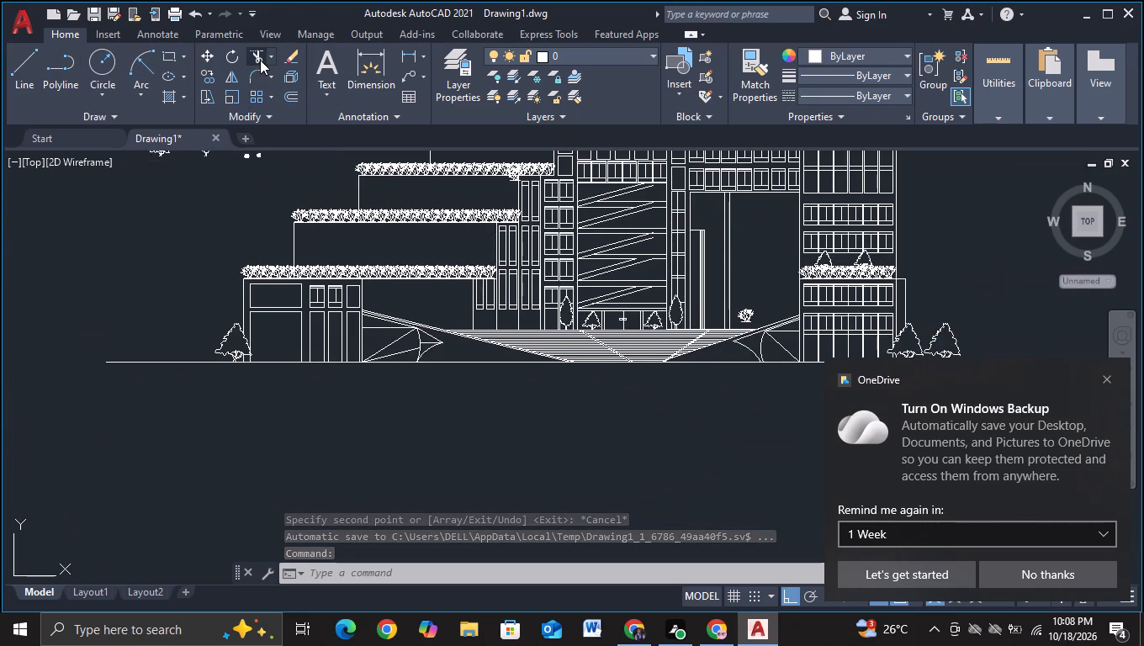
{"action": "scroll", "coordinate": [293, 225], "scroll_direction": "up", "scroll_amount": 2}
{"action": "scroll", "coordinate": [306, 314], "scroll_direction": "up", "scroll_amount": 2}
{"action": "middle_click_drag", "start_coordinate": [307, 310], "coordinate": [342, 215]}
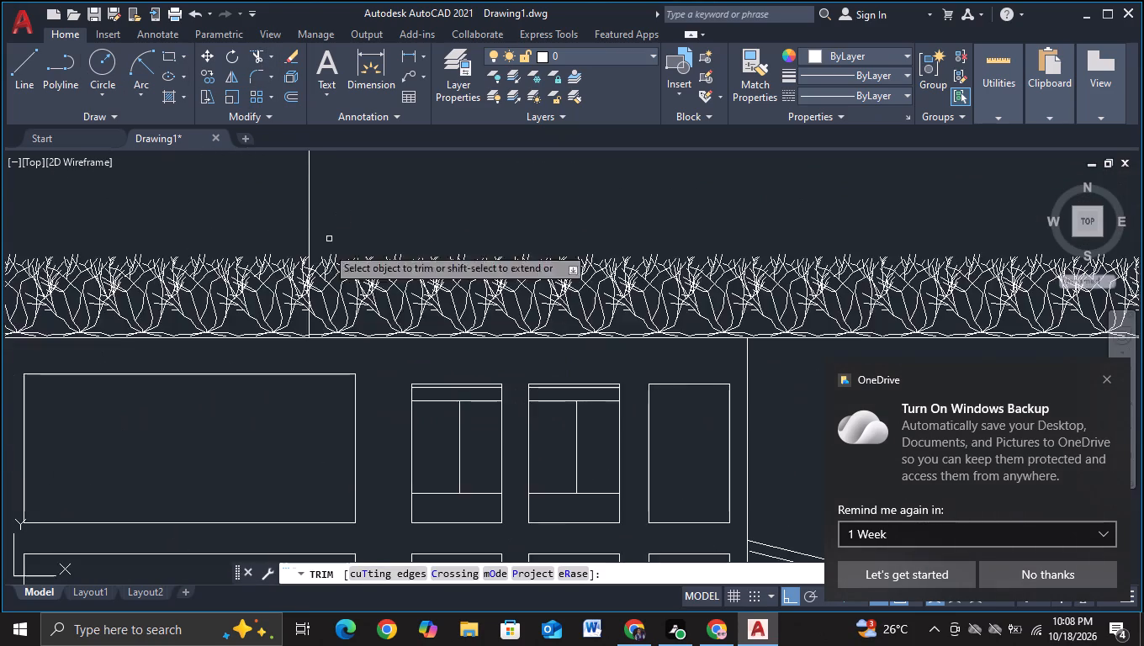
{"action": "scroll", "coordinate": [308, 299], "scroll_direction": "up", "scroll_amount": 2}
{"action": "left_click", "coordinate": [310, 362]}
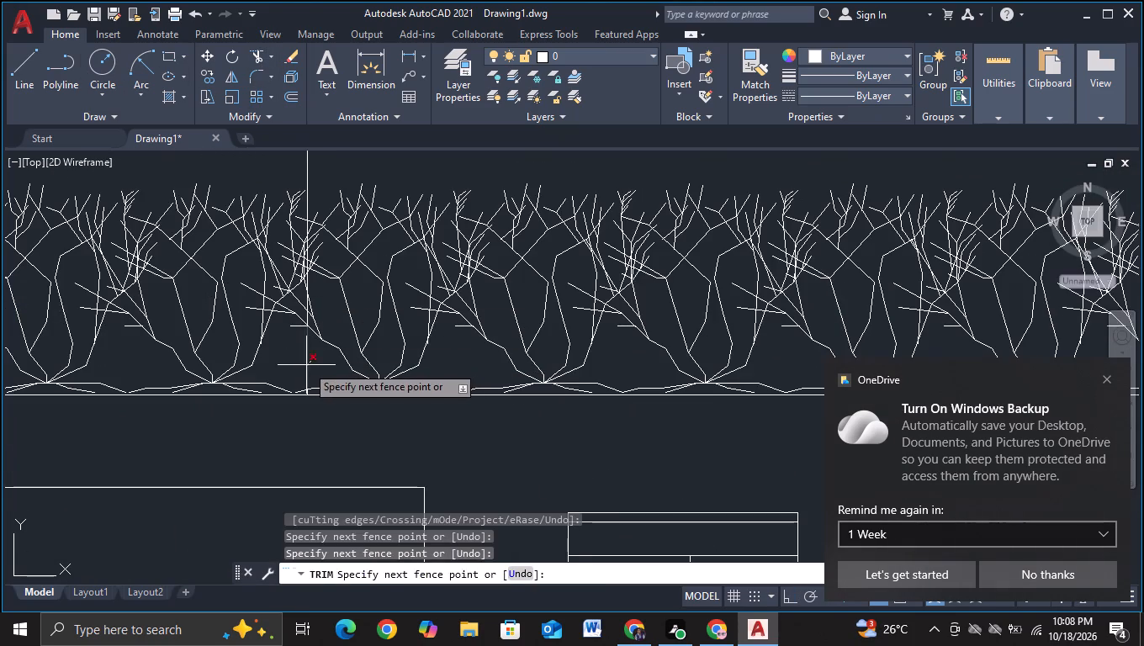
{"action": "left_click", "coordinate": [306, 365]}
{"action": "scroll", "coordinate": [302, 379], "scroll_direction": "up", "scroll_amount": 2}
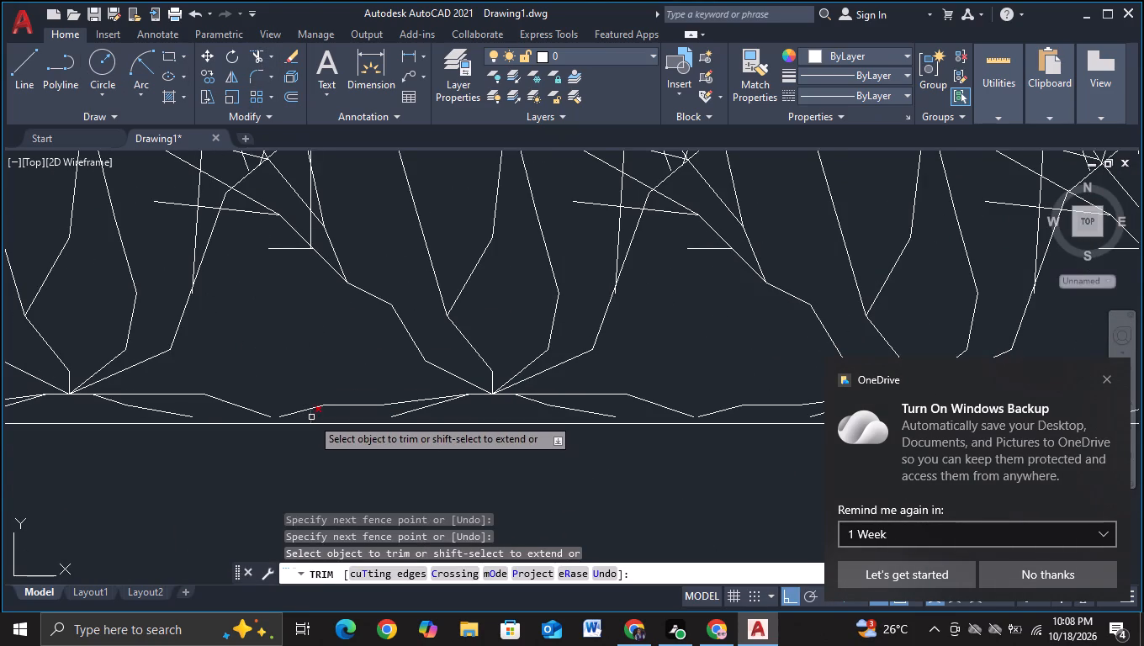
{"action": "left_click", "coordinate": [311, 417]}
{"action": "middle_click_drag", "start_coordinate": [321, 335], "coordinate": [319, 428]}
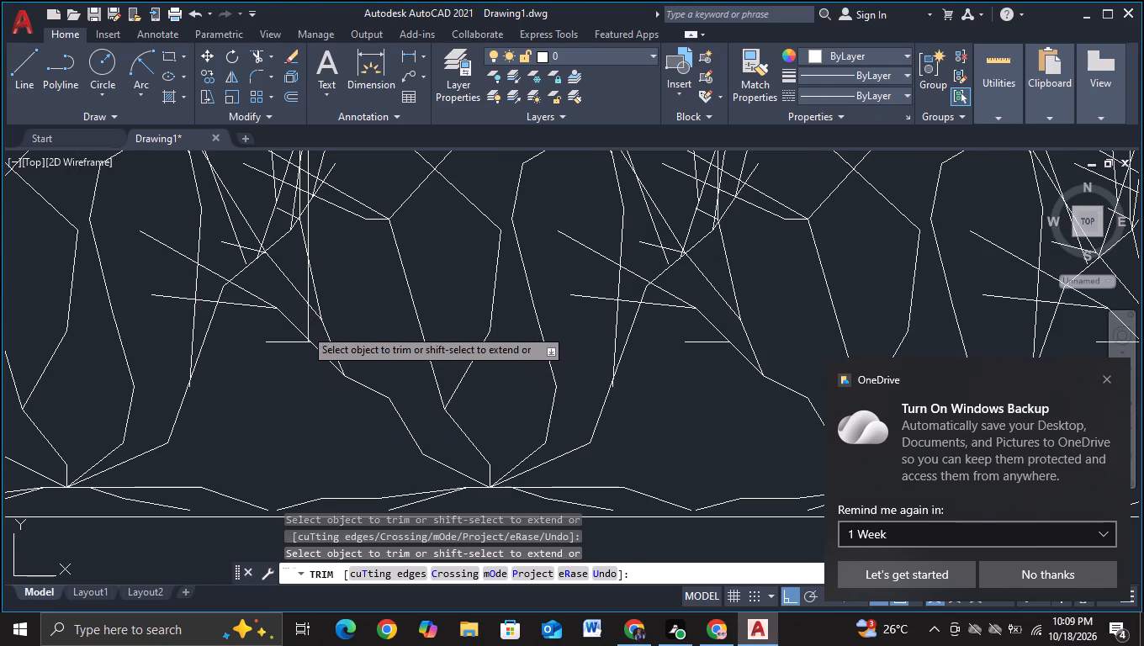
{"action": "left_click", "coordinate": [305, 328]}
{"action": "left_click", "coordinate": [310, 323]}
{"action": "left_click", "coordinate": [310, 292]}
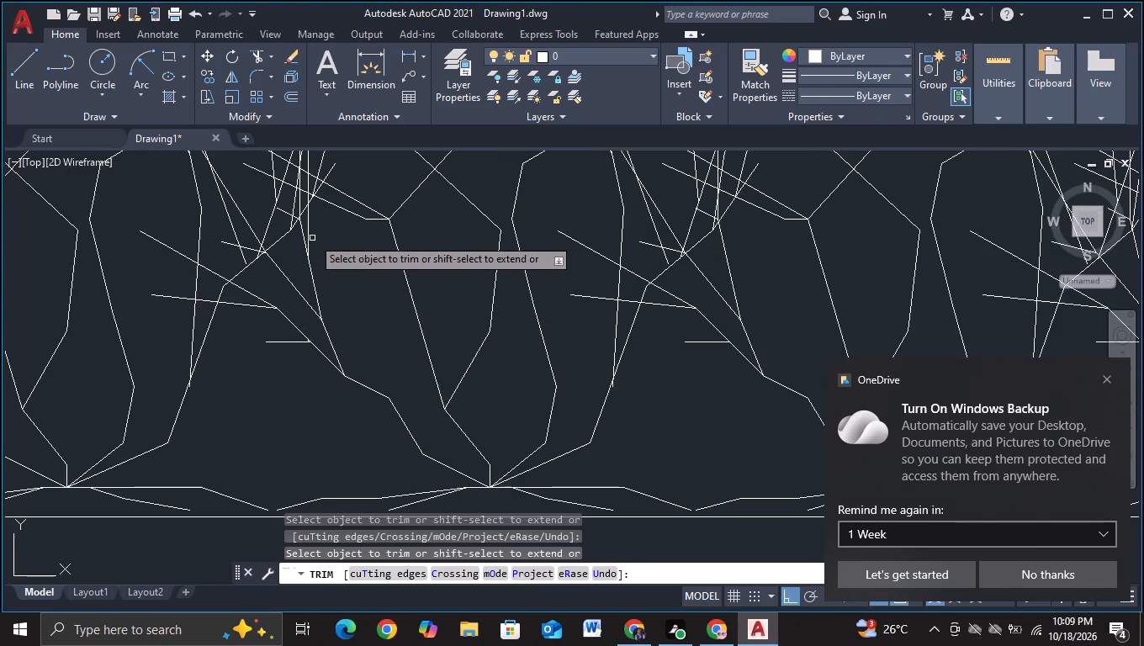
{"action": "left_click", "coordinate": [309, 235]}
Trim the remaining pieces of that wall line among the upper branches of the lowest roof's shrub row.
{"action": "middle_click_drag", "start_coordinate": [312, 225], "coordinate": [289, 369]}
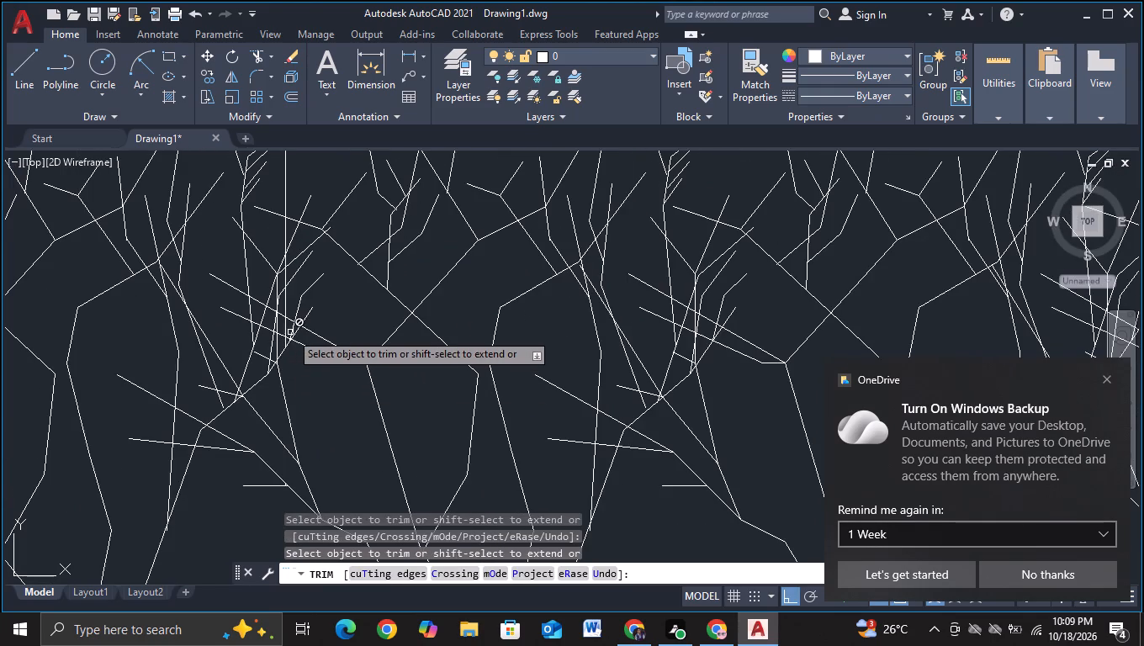
{"action": "left_click", "coordinate": [288, 332]}
{"action": "left_click", "coordinate": [283, 326]}
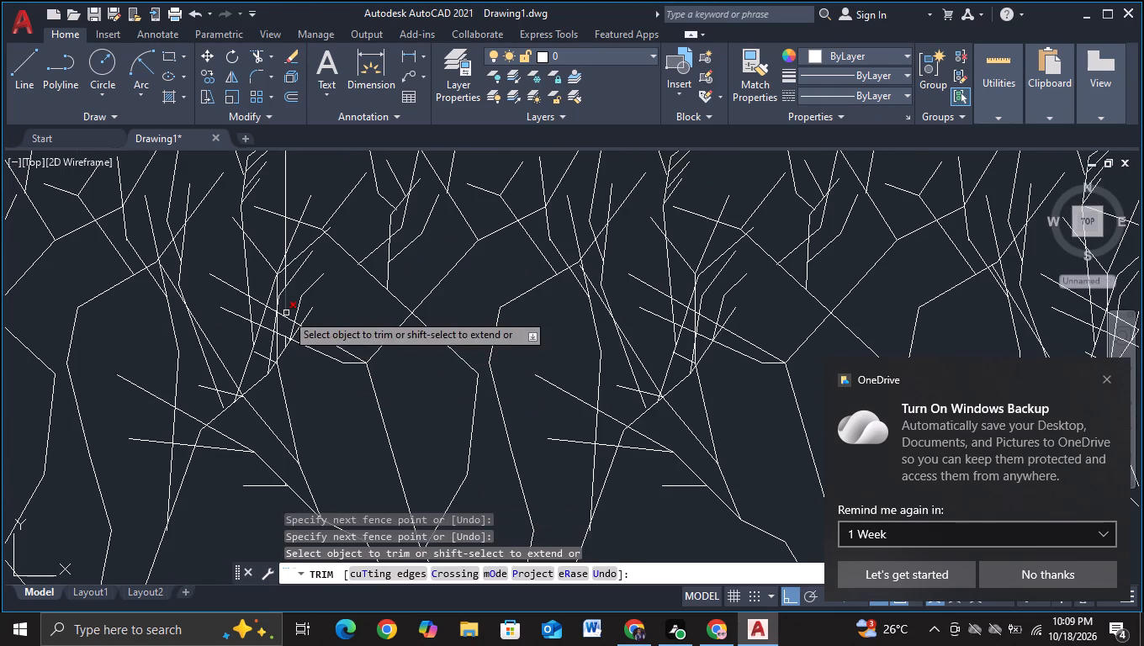
{"action": "left_click", "coordinate": [286, 313]}
{"action": "left_click", "coordinate": [285, 343]}
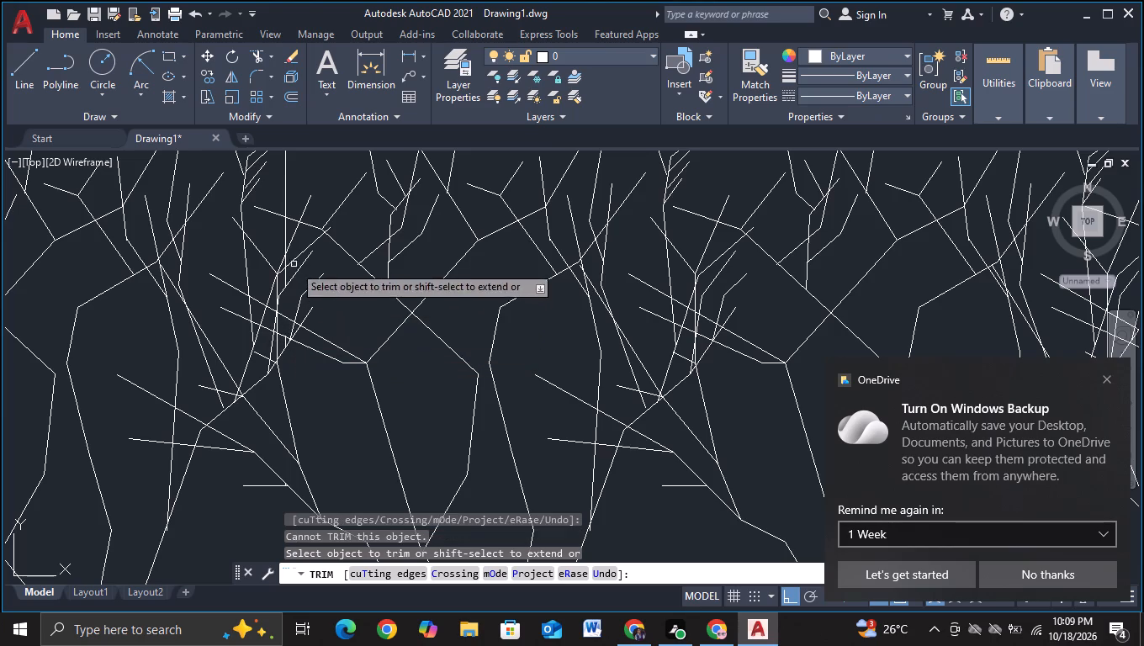
{"action": "left_click", "coordinate": [284, 239]}
{"action": "middle_click_drag", "start_coordinate": [291, 232], "coordinate": [294, 394]}
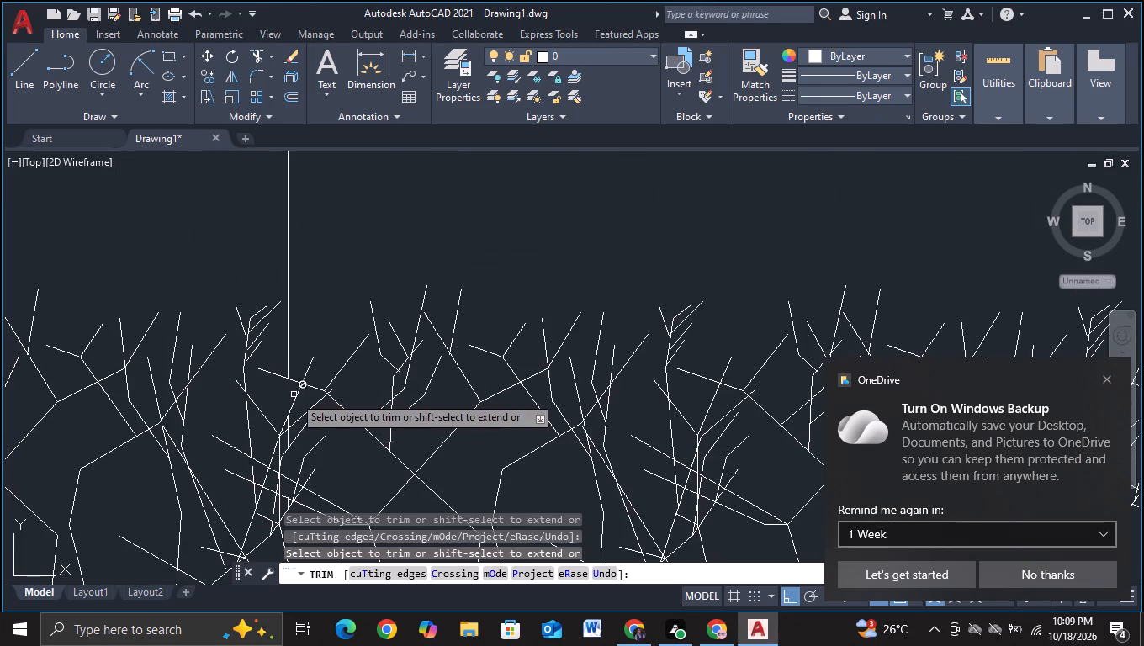
{"action": "left_click", "coordinate": [289, 441]}
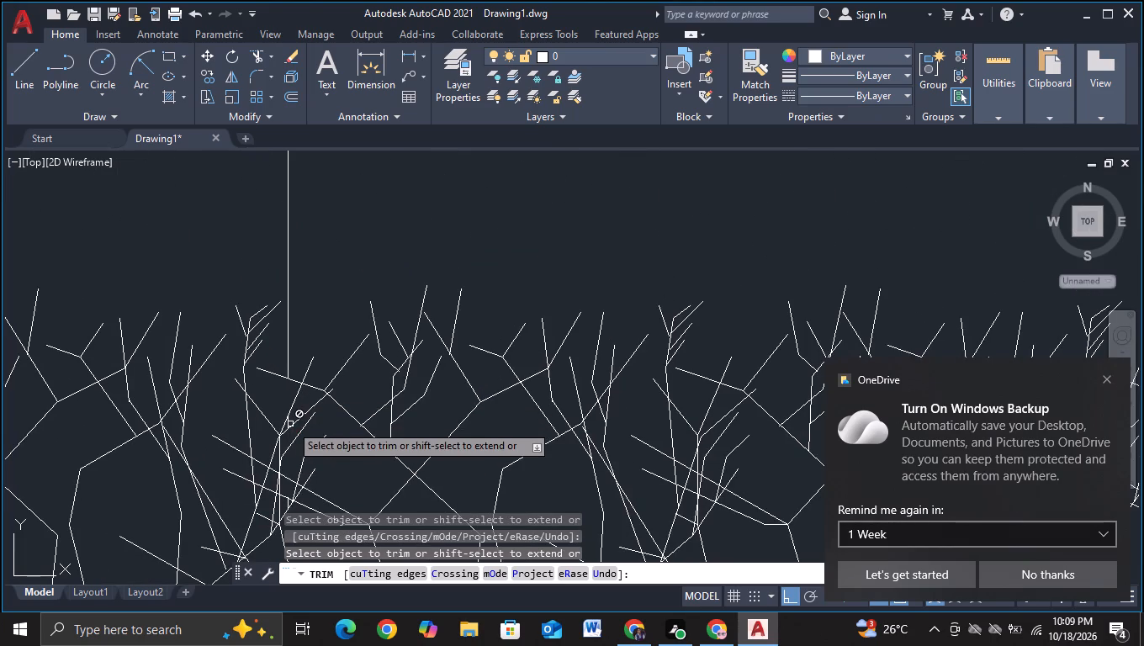
{"action": "left_click", "coordinate": [287, 424]}
{"action": "left_click_drag", "start_coordinate": [289, 419], "coordinate": [285, 431]}
{"action": "left_click", "coordinate": [288, 421]}
{"action": "scroll", "coordinate": [289, 421], "scroll_direction": "down", "scroll_amount": 3}
{"action": "scroll", "coordinate": [319, 344], "scroll_direction": "down", "scroll_amount": 3}
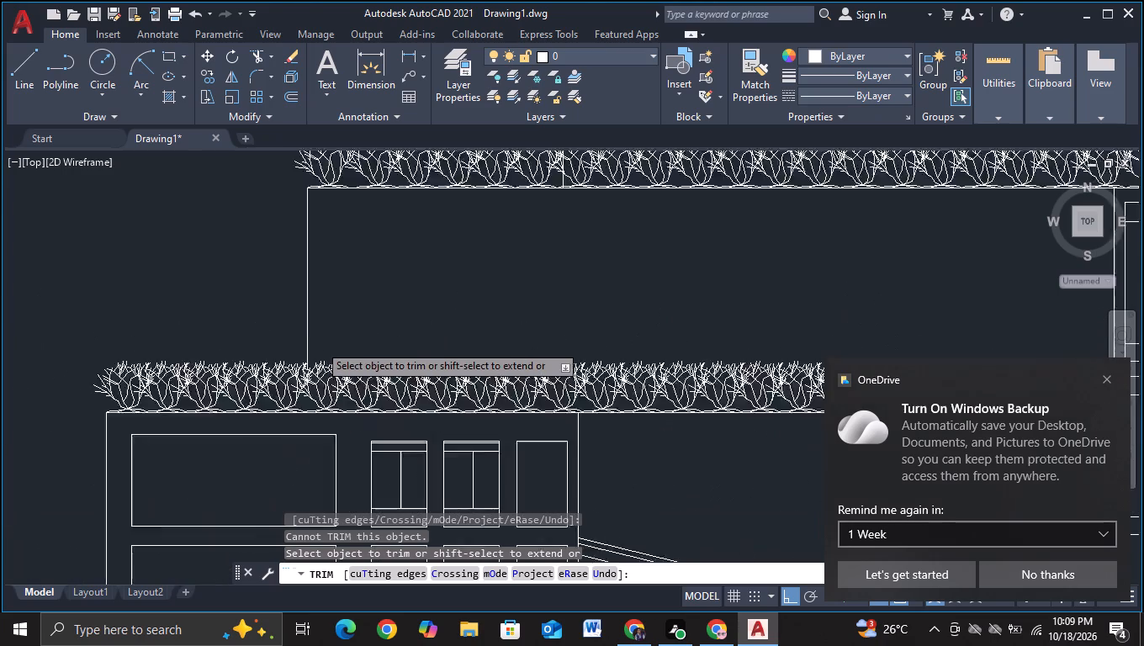
{"action": "key", "text": "Escape"}
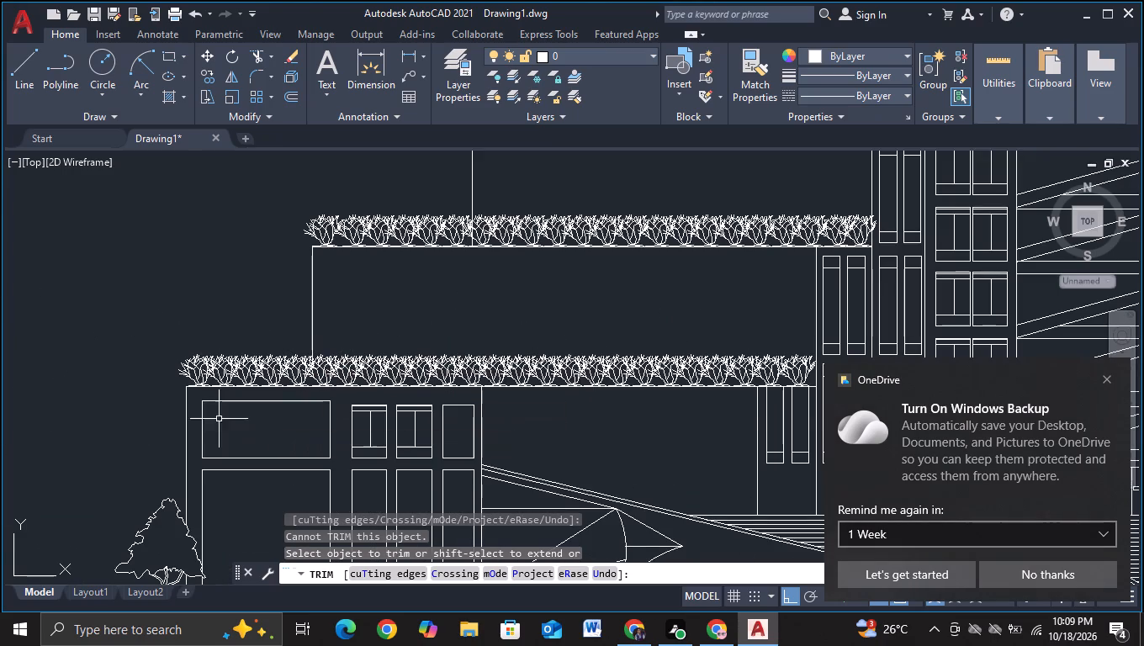
Dismiss the OneDrive backup notification covering the drawing.
{"action": "left_click", "coordinate": [1110, 379]}
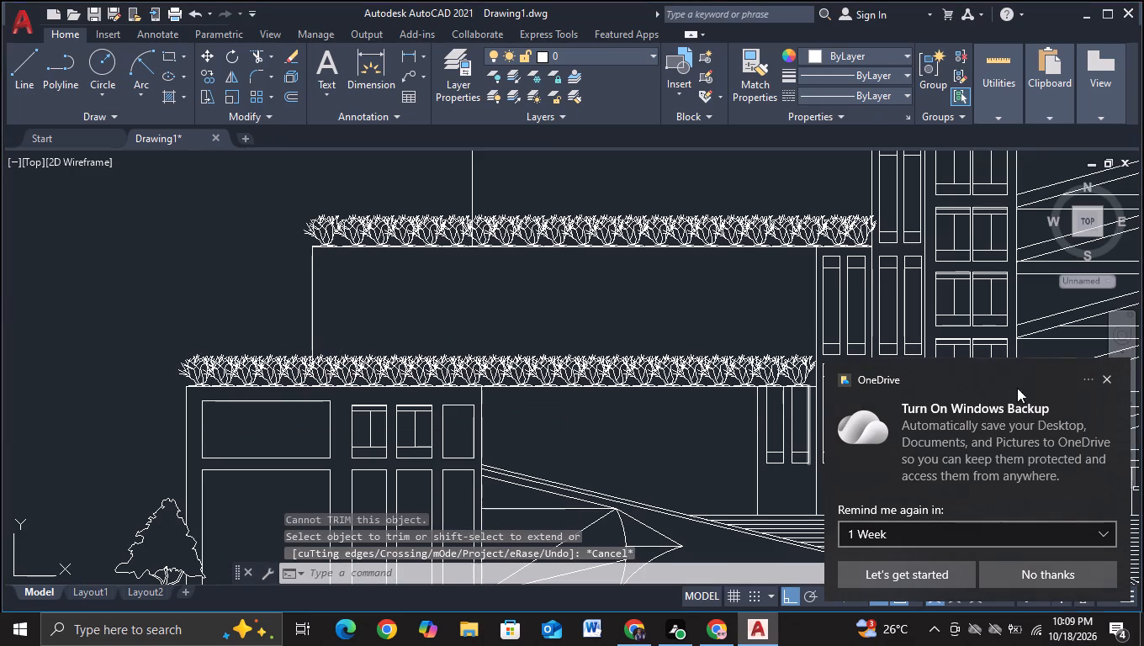
{"action": "left_click", "coordinate": [12, 93]}
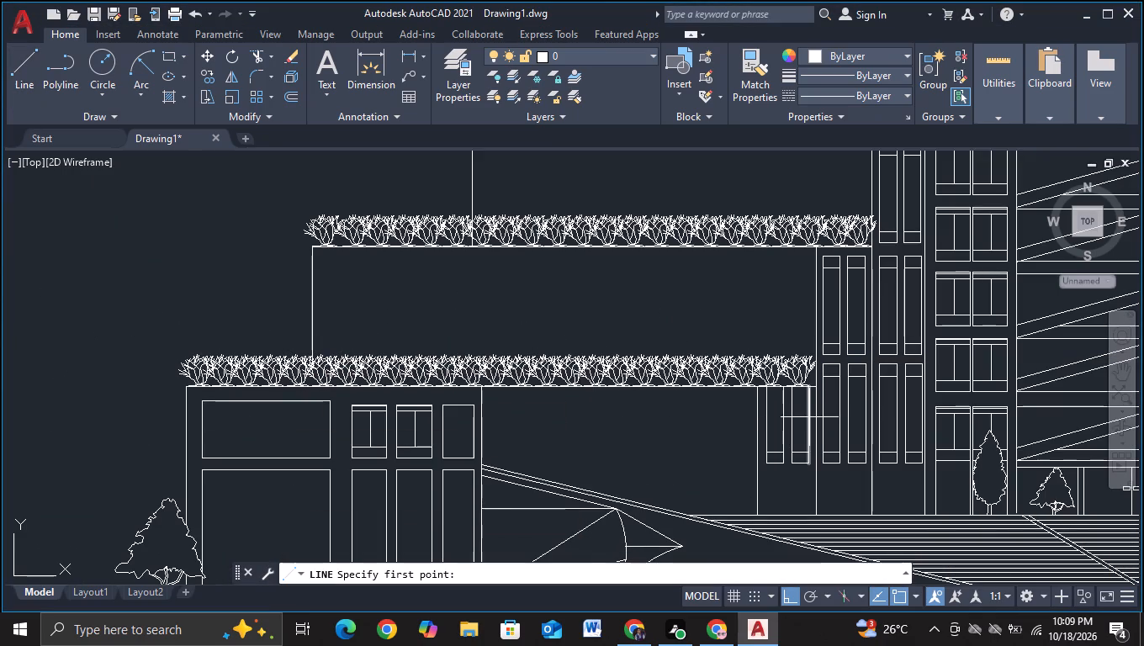
{"action": "key", "text": "Escape"}
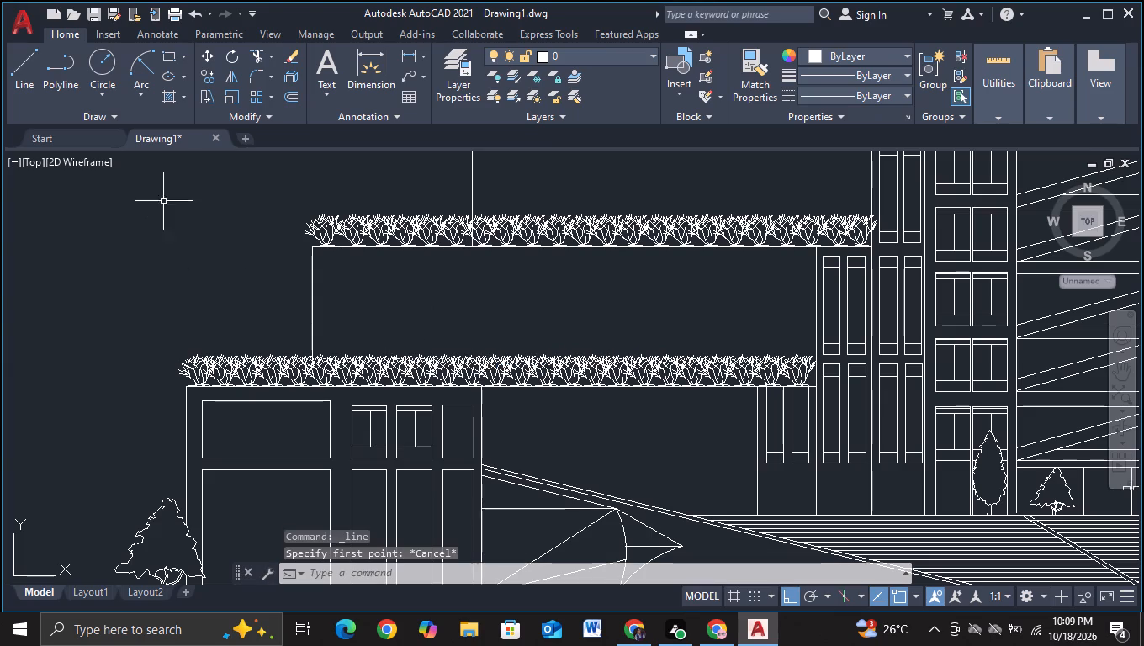
Trim the third block's outer wall line where it crosses the shrub row on the second stepped roof.
{"action": "left_click", "coordinate": [256, 64]}
{"action": "scroll", "coordinate": [525, 273], "scroll_direction": "up", "scroll_amount": 2}
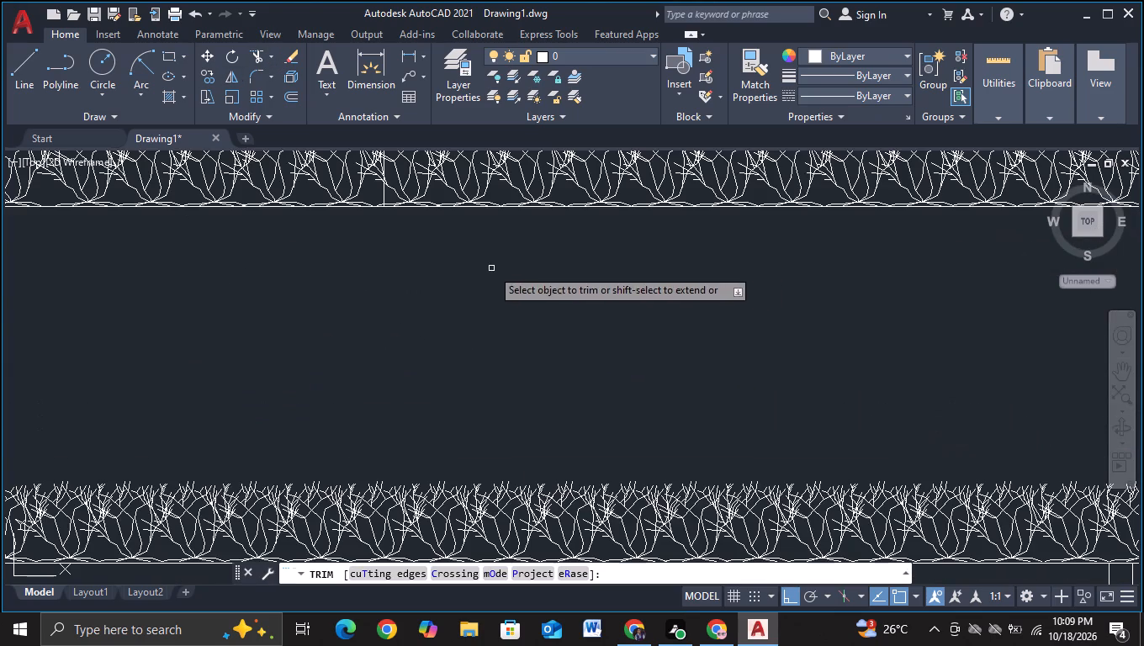
{"action": "left_click", "coordinate": [382, 195]}
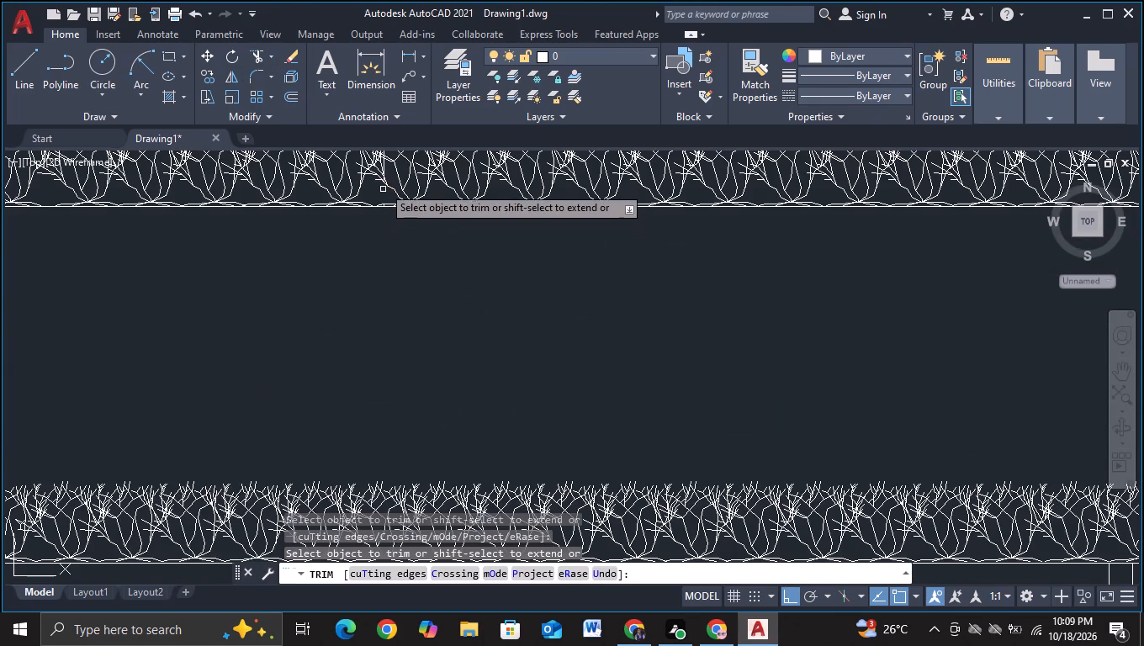
{"action": "left_click", "coordinate": [384, 165]}
{"action": "middle_click_drag", "start_coordinate": [384, 177], "coordinate": [384, 307]}
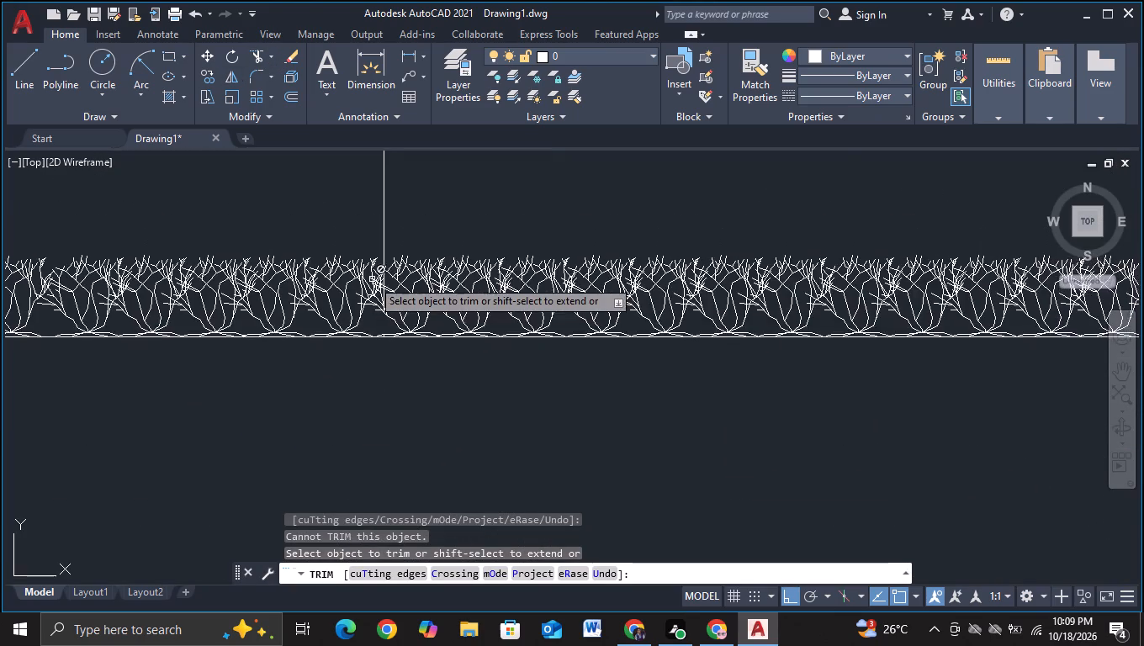
{"action": "scroll", "coordinate": [375, 278], "scroll_direction": "up", "scroll_amount": 2}
{"action": "left_click", "coordinate": [395, 326]}
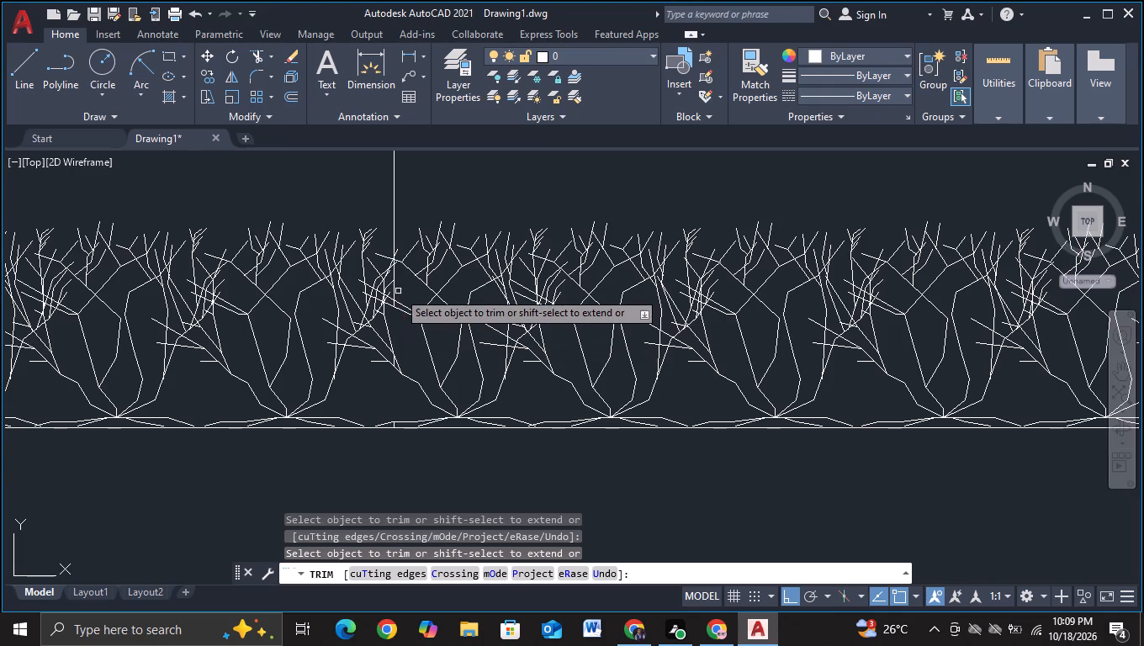
{"action": "left_click", "coordinate": [395, 275]}
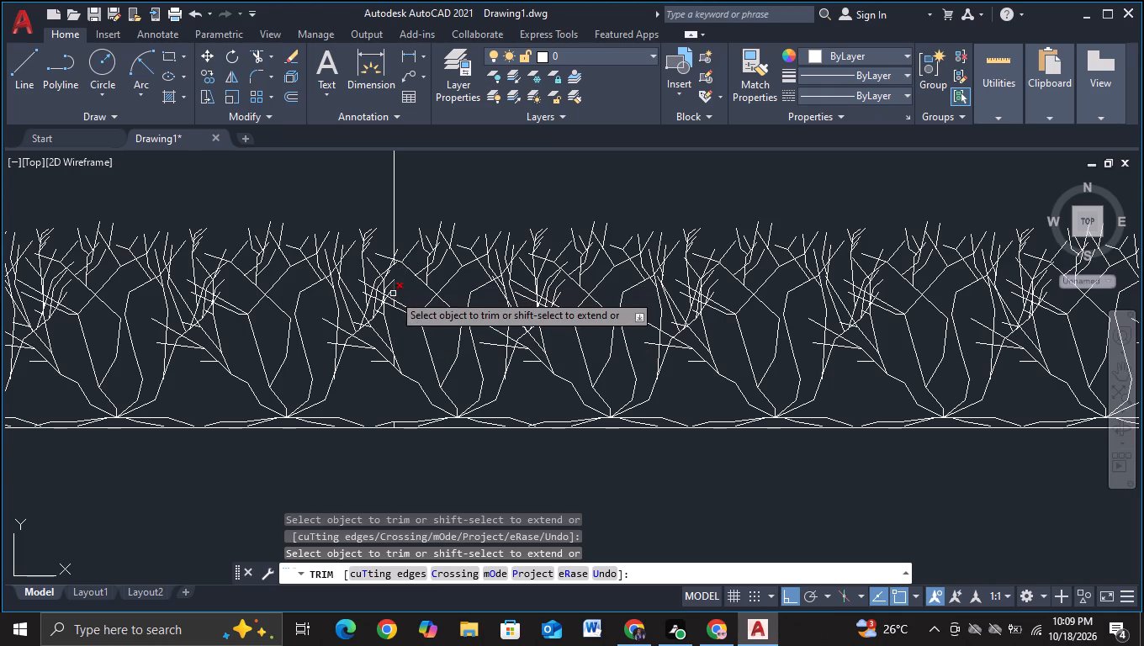
{"action": "left_click", "coordinate": [393, 294]}
{"action": "scroll", "coordinate": [401, 331], "scroll_direction": "down", "scroll_amount": 2}
{"action": "scroll", "coordinate": [463, 245], "scroll_direction": "down", "scroll_amount": 2}
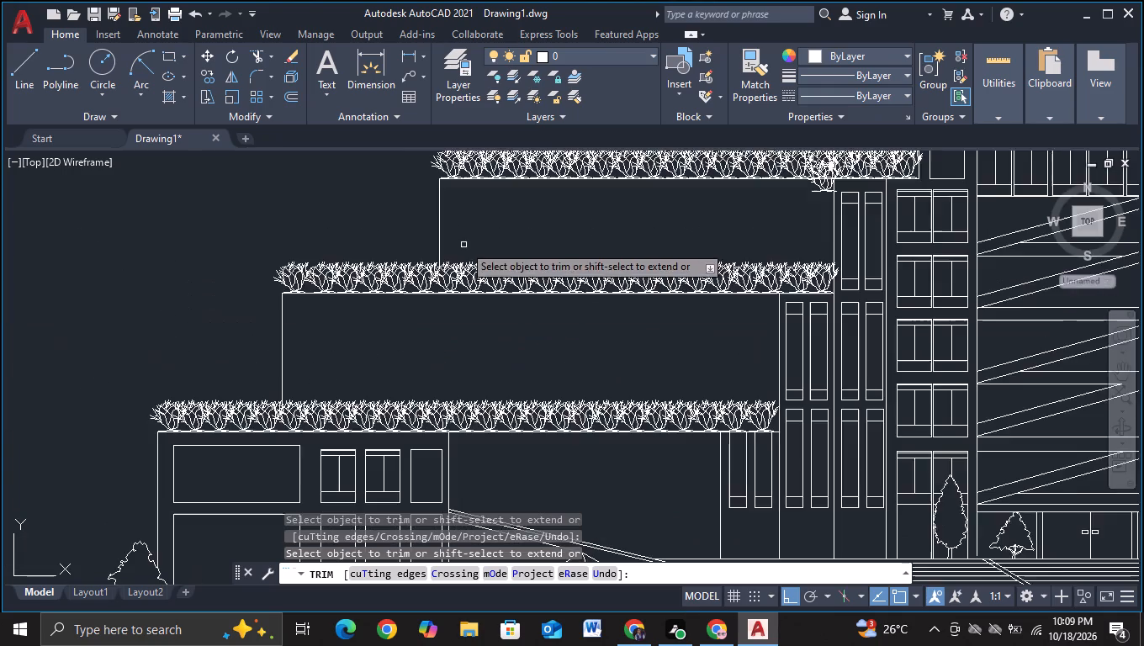
Trim the top stepped block's outer wall line where it crosses the shrub row on the roof directly below it.
{"action": "middle_click_drag", "start_coordinate": [461, 238], "coordinate": [444, 431]}
{"action": "scroll", "coordinate": [461, 395], "scroll_direction": "up", "scroll_amount": 2}
{"action": "middle_click_drag", "start_coordinate": [591, 401], "coordinate": [104, 456]}
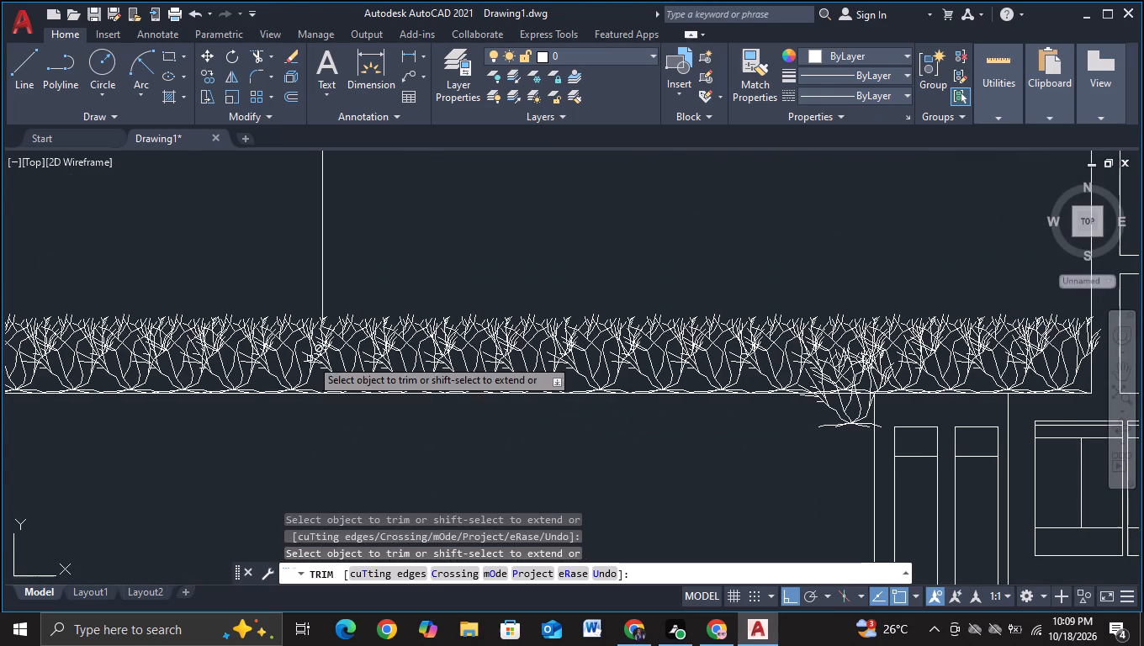
{"action": "scroll", "coordinate": [361, 305], "scroll_direction": "down", "scroll_amount": 3}
{"action": "scroll", "coordinate": [474, 262], "scroll_direction": "up", "scroll_amount": 2}
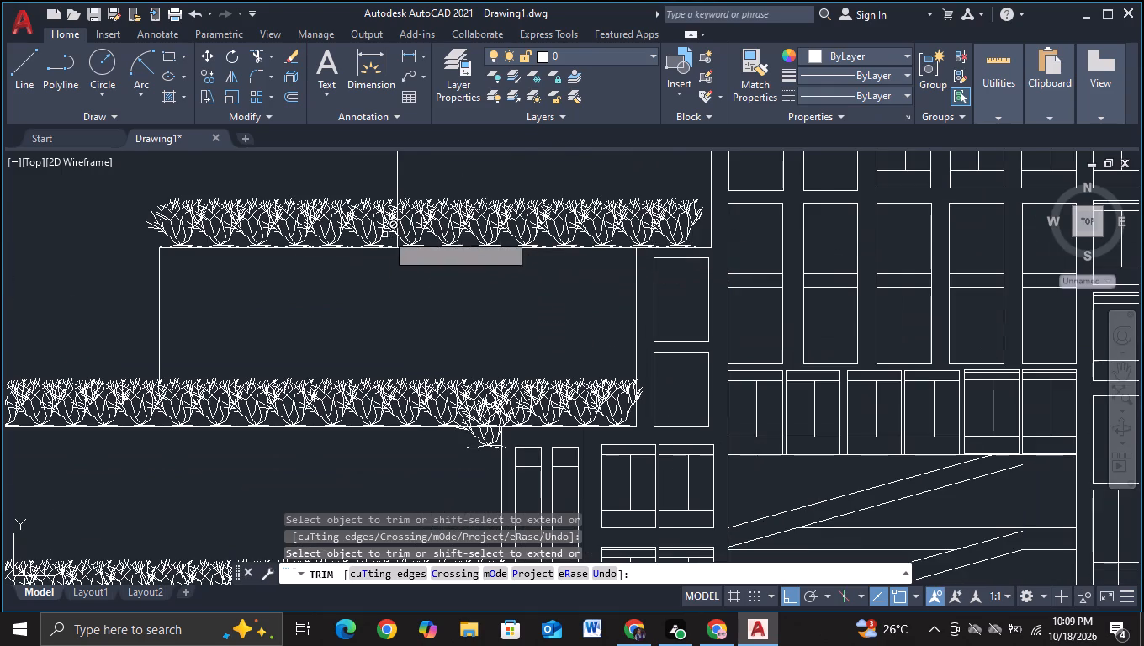
{"action": "scroll", "coordinate": [395, 225], "scroll_direction": "up", "scroll_amount": 2}
{"action": "left_click", "coordinate": [396, 264]}
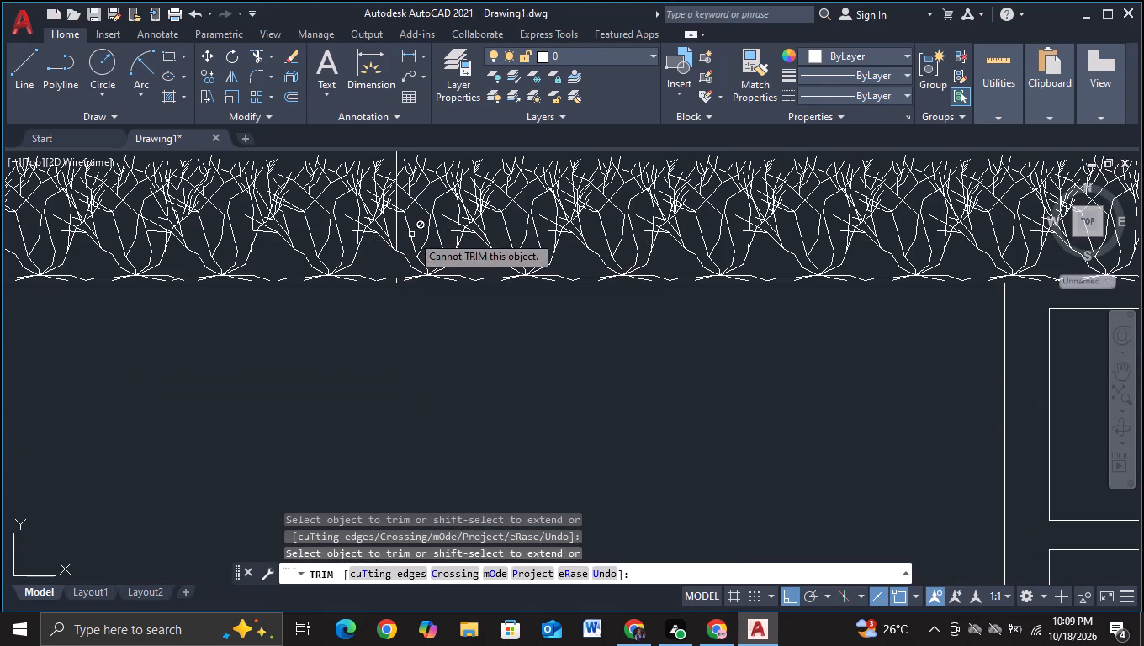
{"action": "left_click", "coordinate": [398, 230]}
{"action": "middle_click_drag", "start_coordinate": [398, 238], "coordinate": [397, 321]}
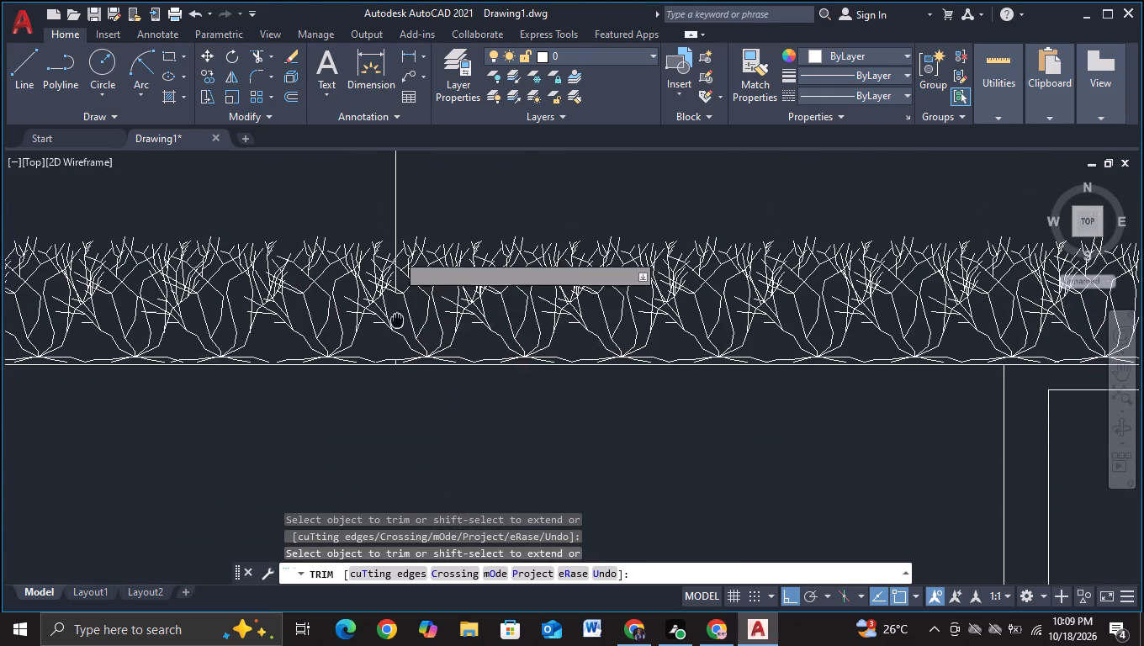
{"action": "middle_click_drag", "start_coordinate": [397, 321], "coordinate": [397, 320]}
{"action": "left_click", "coordinate": [396, 280]}
{"action": "scroll", "coordinate": [396, 266], "scroll_direction": "up", "scroll_amount": 2}
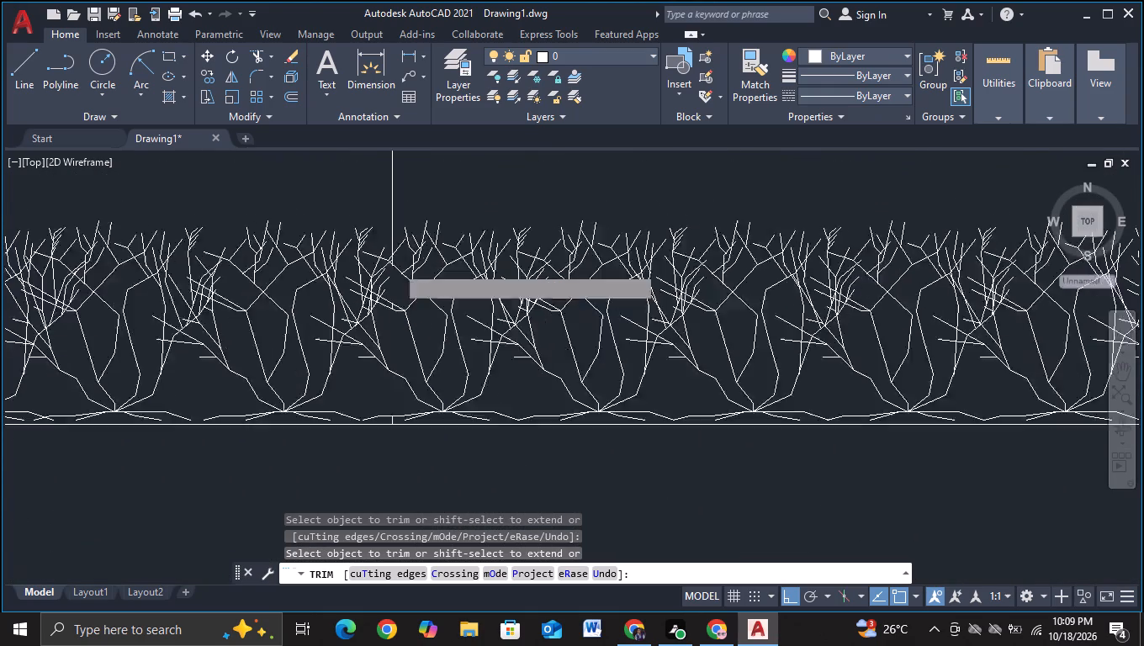
{"action": "left_click", "coordinate": [388, 256]}
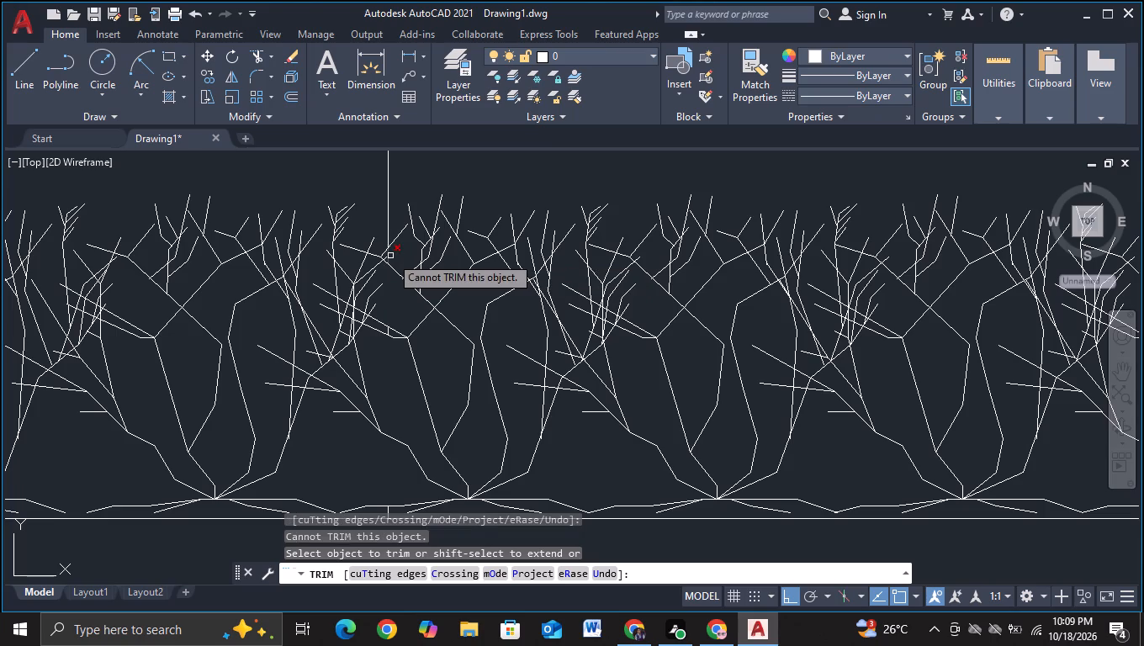
{"action": "left_click", "coordinate": [390, 256]}
{"action": "scroll", "coordinate": [390, 256], "scroll_direction": "down", "scroll_amount": 4}
{"action": "key", "text": "Escape"}
{"action": "scroll", "coordinate": [403, 359], "scroll_direction": "down", "scroll_amount": 3}
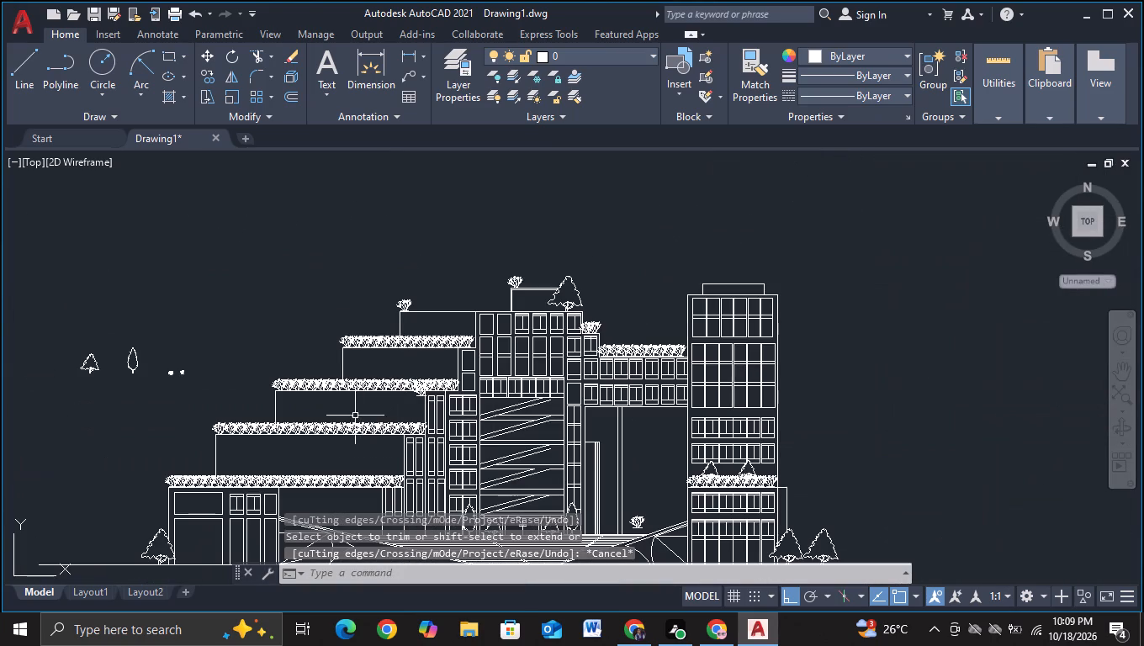
Copy the single shrub on the top stepped roof ten times horizontally to form a row reaching the rooftop room's wall.
{"action": "middle_click_drag", "start_coordinate": [352, 426], "coordinate": [383, 299]}
{"action": "middle_click_drag", "start_coordinate": [344, 310], "coordinate": [266, 416]}
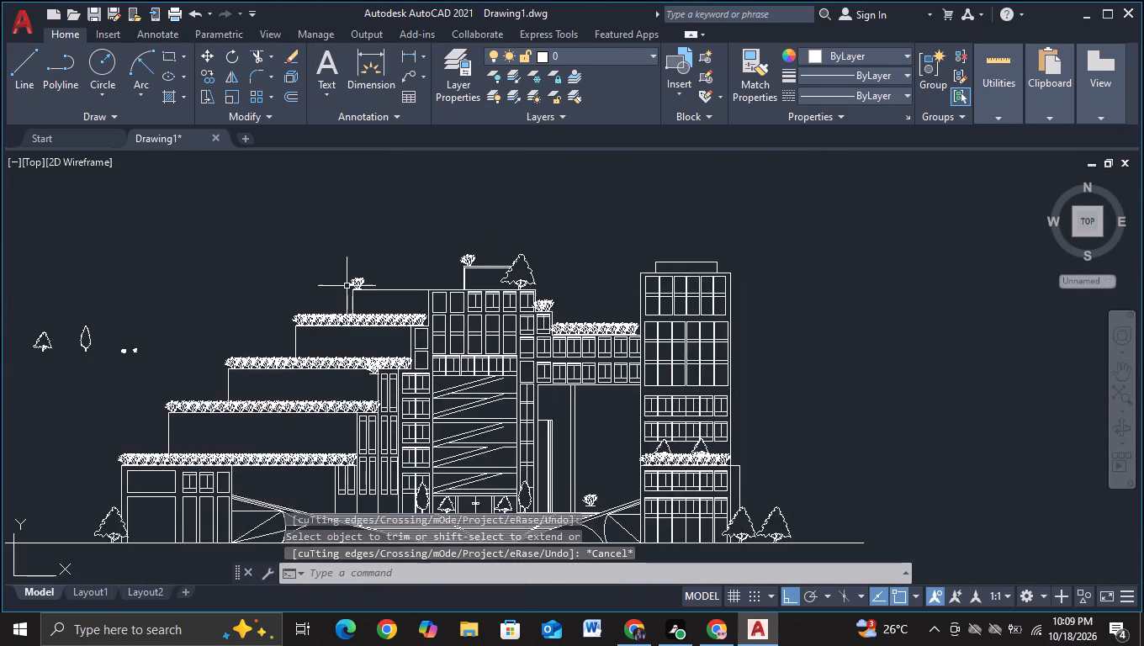
{"action": "scroll", "coordinate": [347, 286], "scroll_direction": "up", "scroll_amount": 2}
{"action": "left_click", "coordinate": [386, 275]}
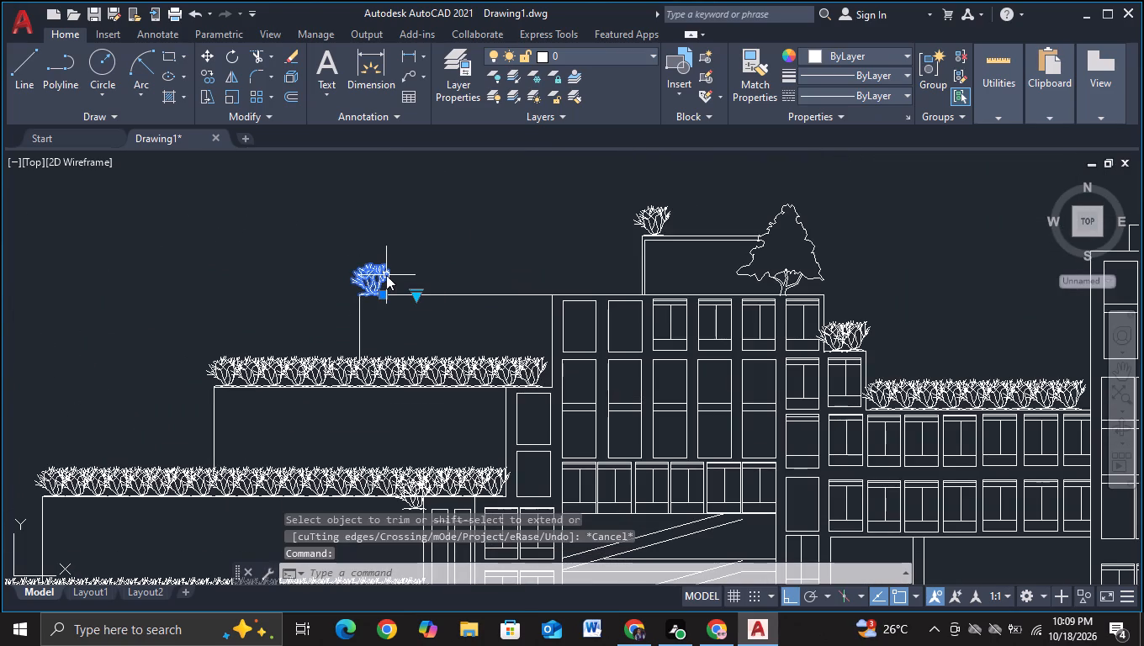
{"action": "key", "text": "c"}
{"action": "left_click", "coordinate": [458, 329]}
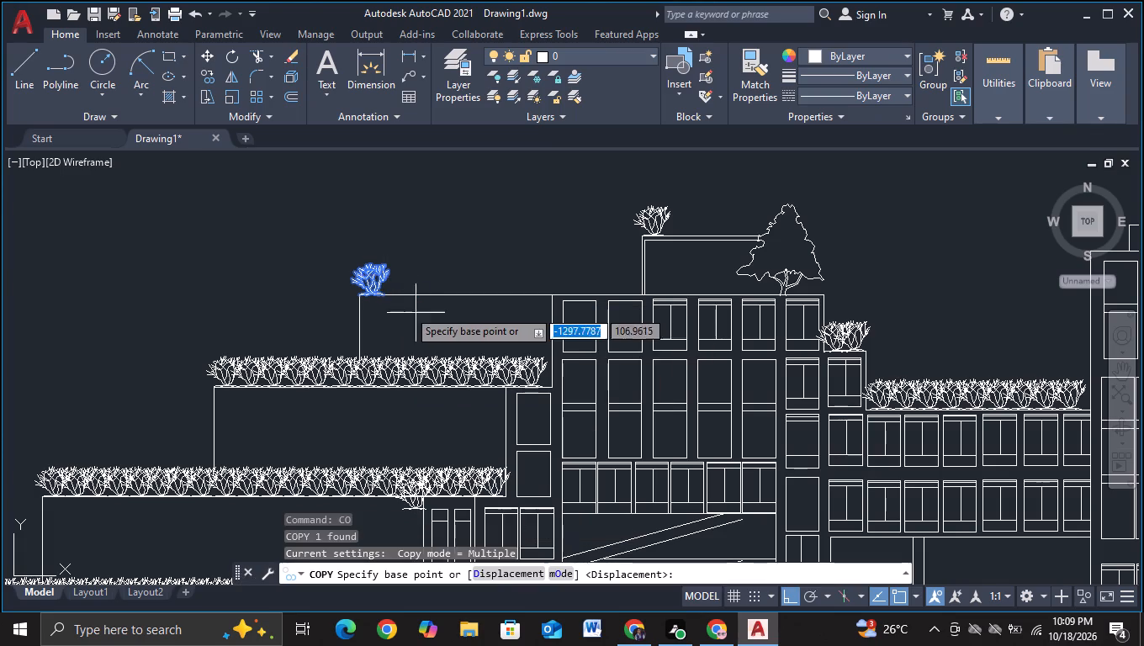
{"action": "left_click", "coordinate": [381, 283]}
{"action": "scroll", "coordinate": [418, 272], "scroll_direction": "up", "scroll_amount": 2}
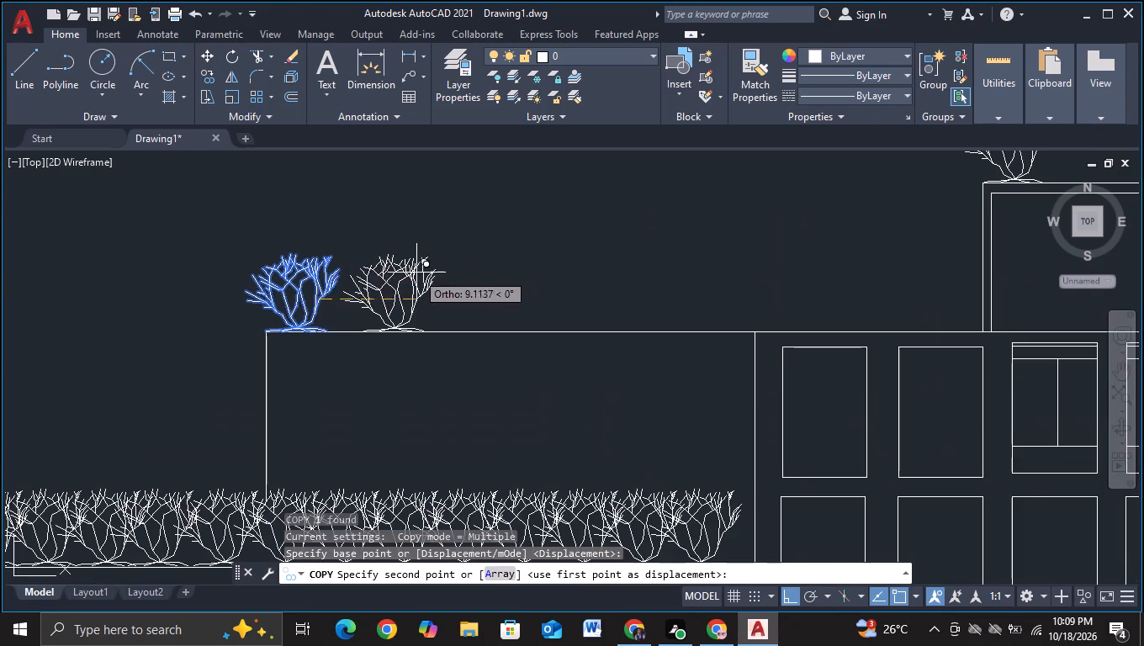
{"action": "left_click", "coordinate": [384, 279]}
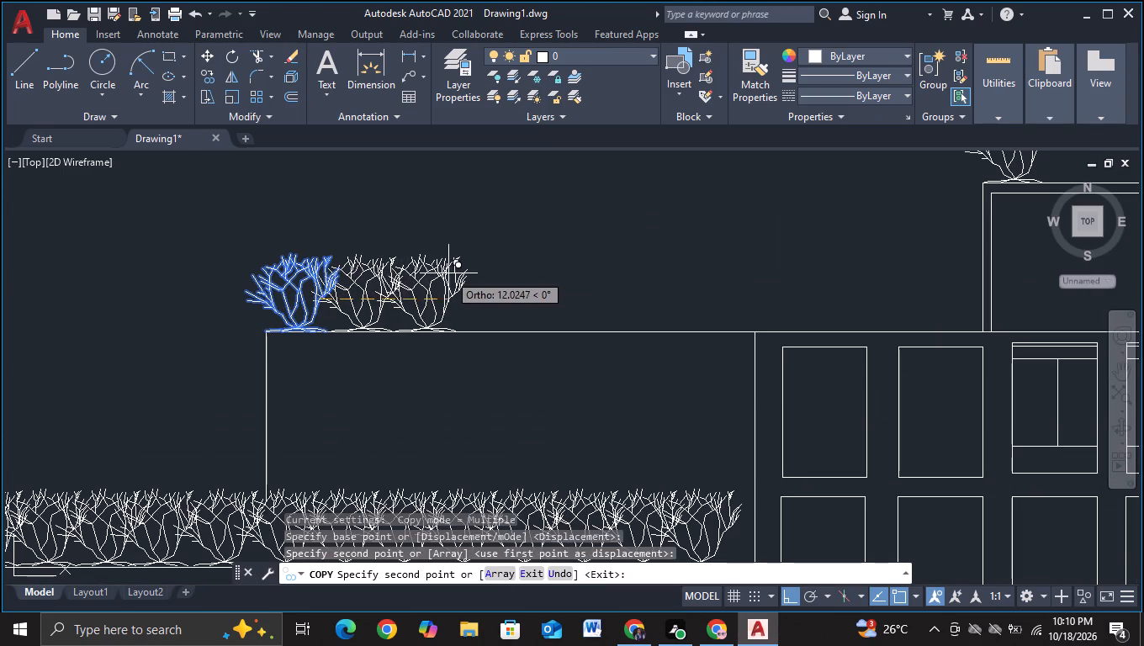
{"action": "left_click", "coordinate": [448, 273]}
{"action": "left_click", "coordinate": [503, 269]}
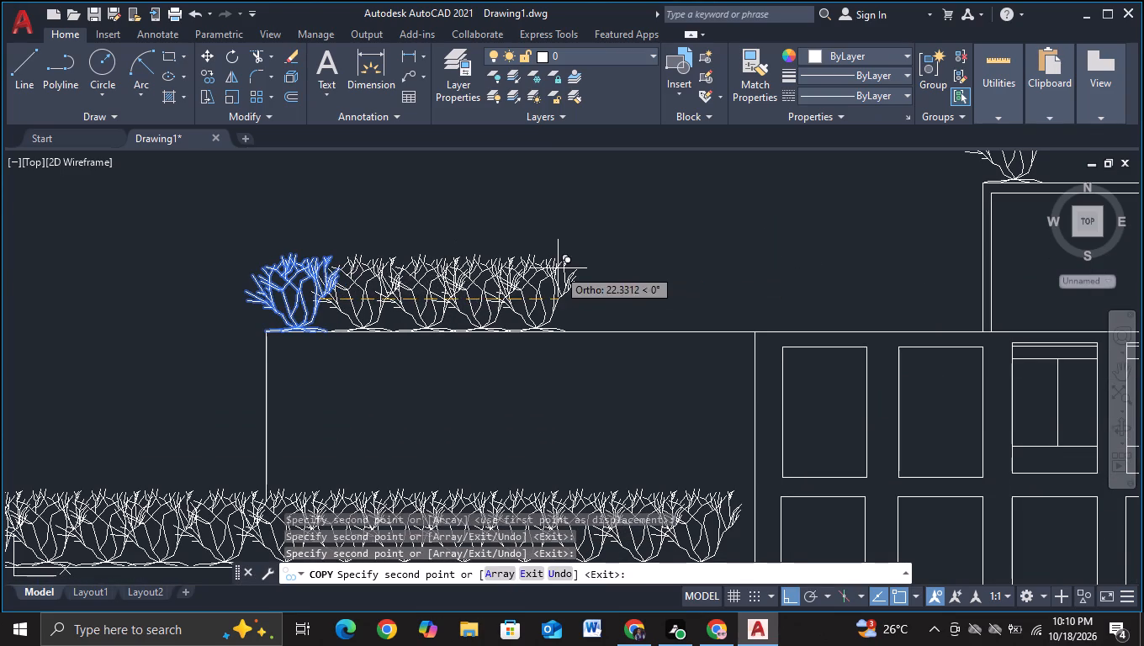
{"action": "left_click", "coordinate": [558, 268]}
{"action": "left_click", "coordinate": [620, 267]}
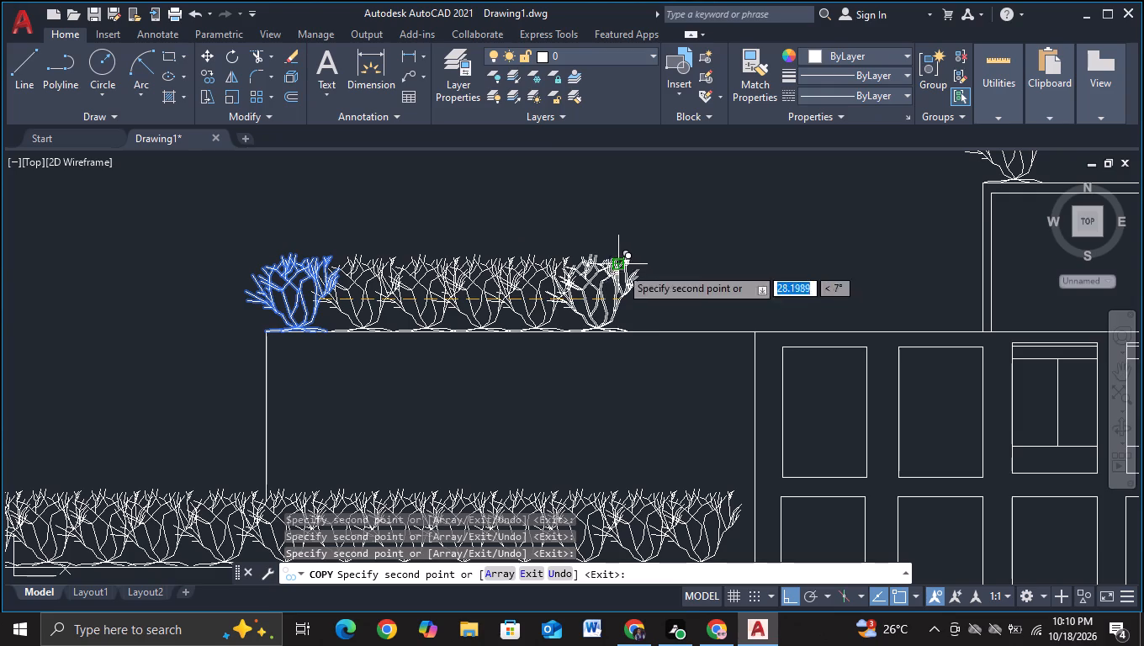
{"action": "left_click", "coordinate": [683, 268]}
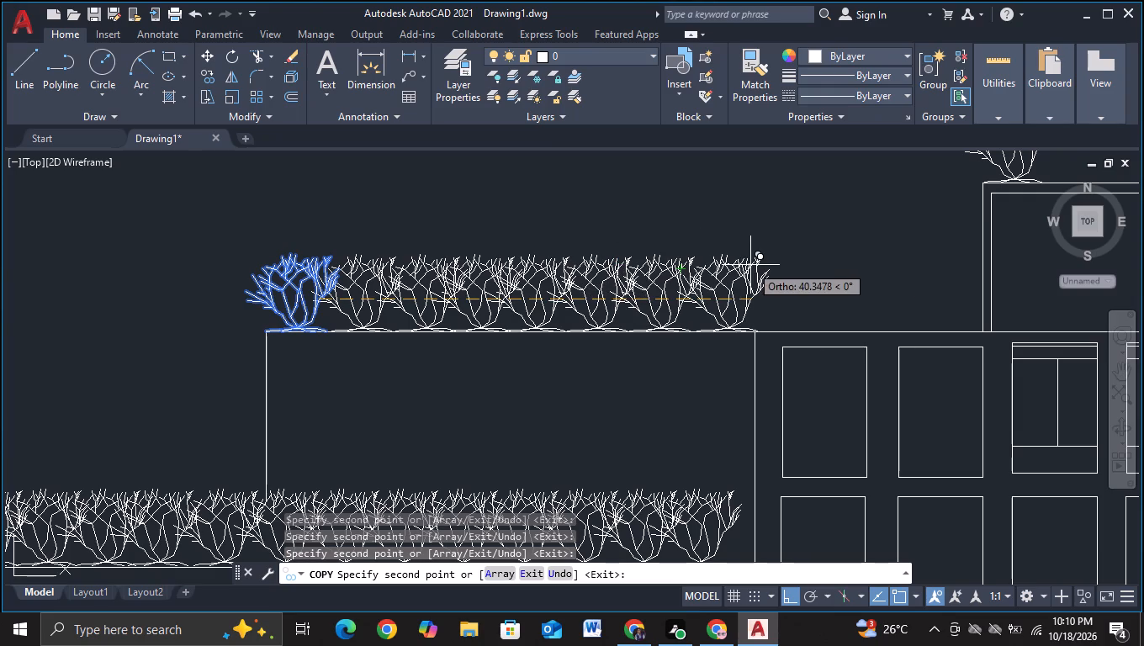
{"action": "left_click", "coordinate": [750, 265]}
{"action": "left_click", "coordinate": [819, 263]}
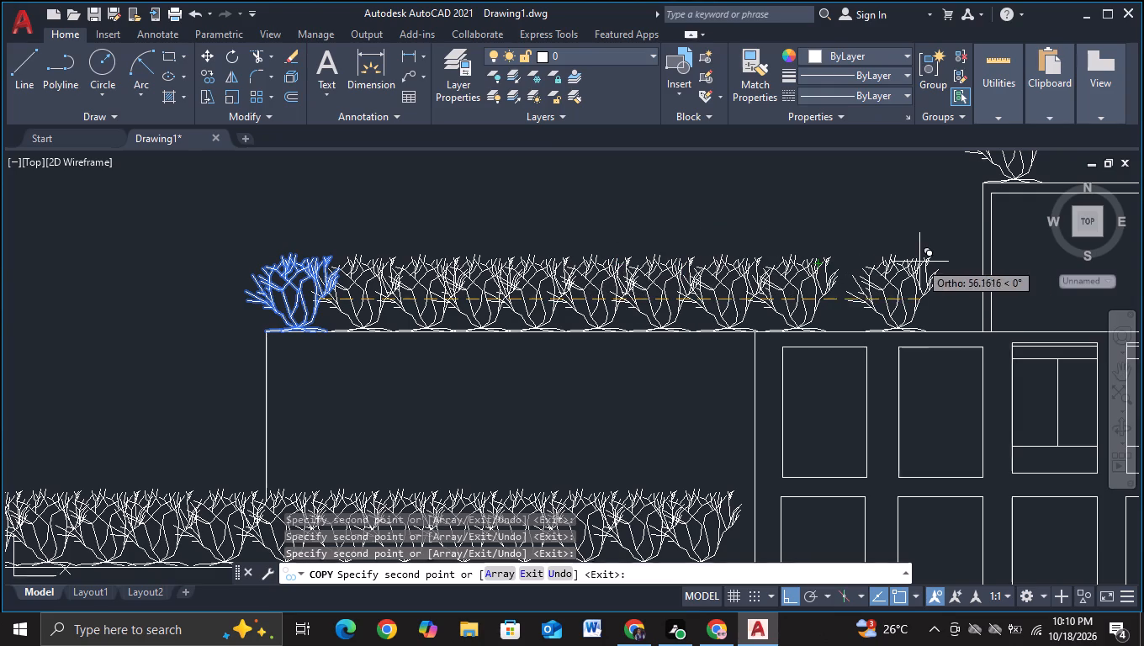
{"action": "left_click", "coordinate": [883, 264]}
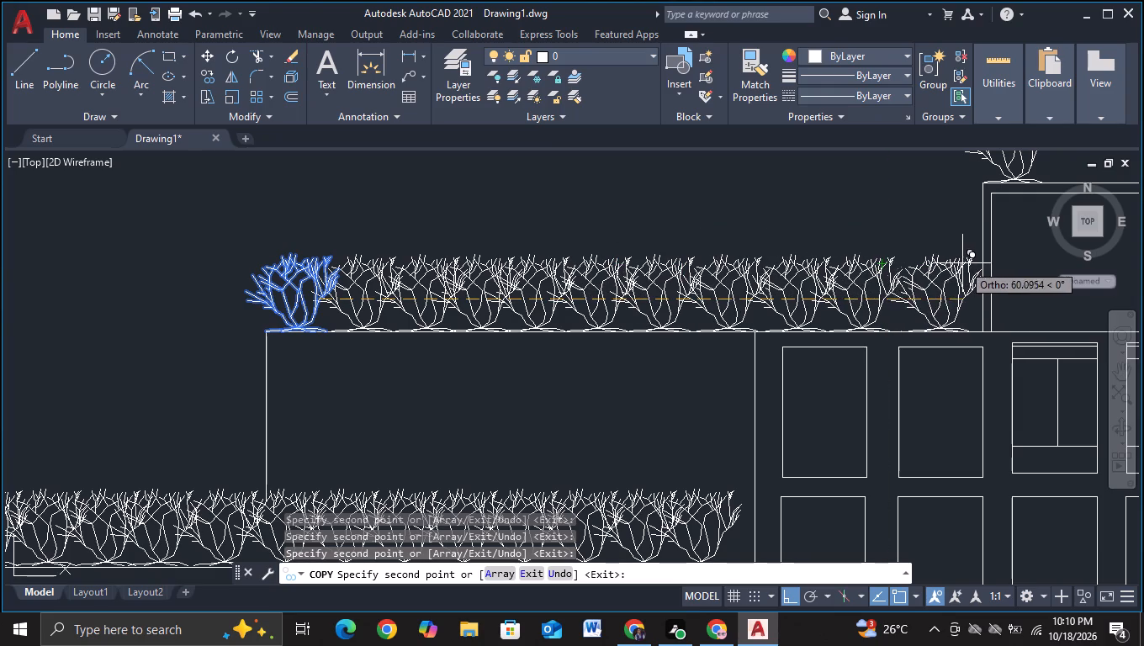
{"action": "left_click", "coordinate": [956, 267]}
{"action": "key", "text": "Escape"}
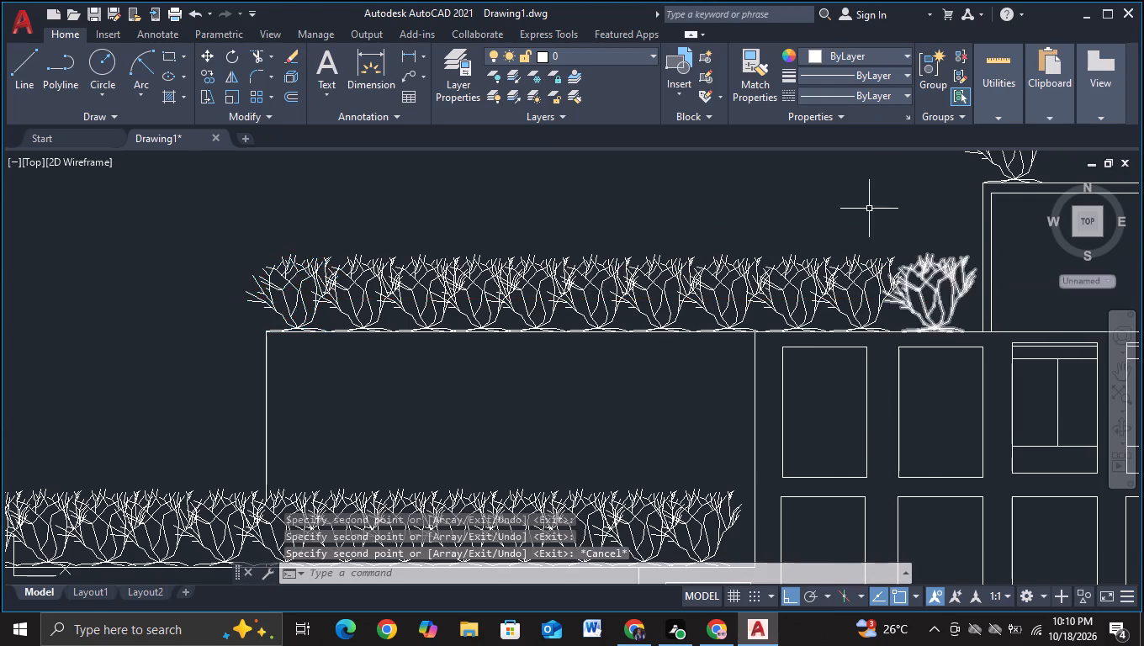
With Ortho off, copy the ground-level tree beside the lowest stepped block to above the linking wing's roof shrubs.
{"action": "scroll", "coordinate": [868, 209], "scroll_direction": "down", "scroll_amount": 2}
{"action": "scroll", "coordinate": [707, 230], "scroll_direction": "down", "scroll_amount": 2}
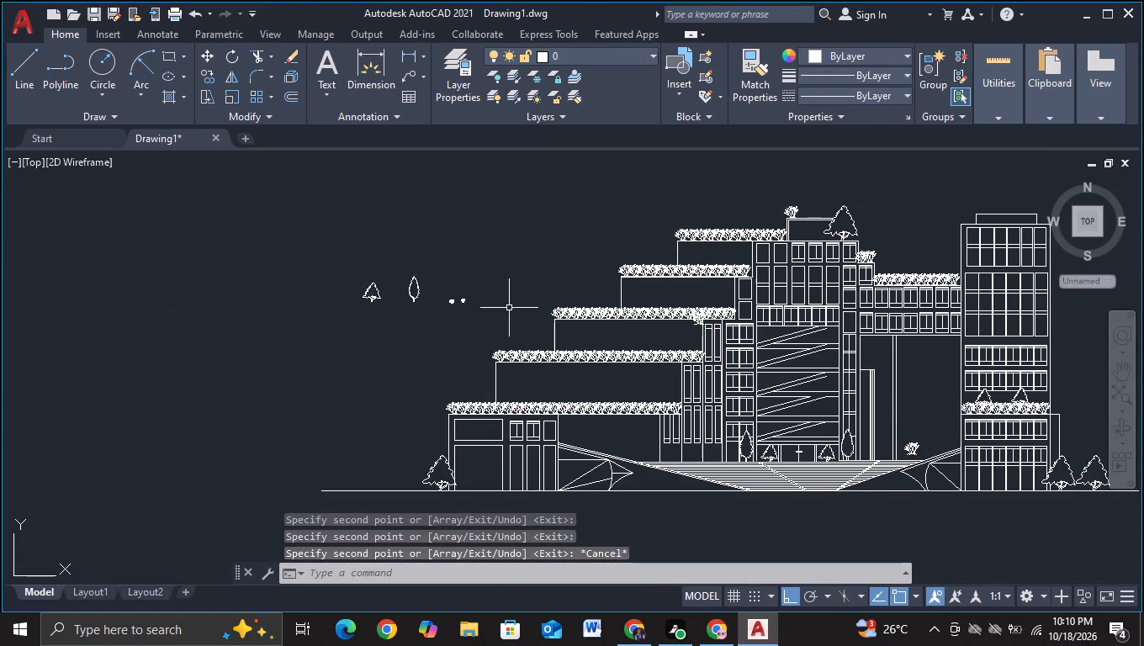
{"action": "middle_click_drag", "start_coordinate": [483, 303], "coordinate": [300, 303]}
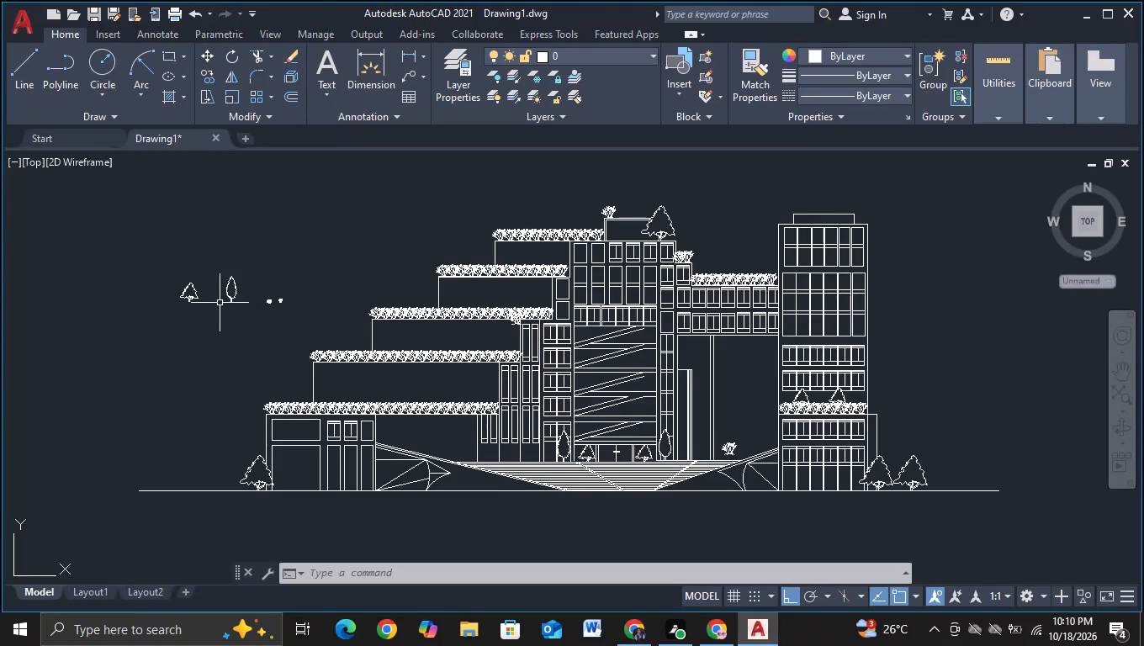
{"action": "middle_click_drag", "start_coordinate": [220, 304], "coordinate": [190, 291]}
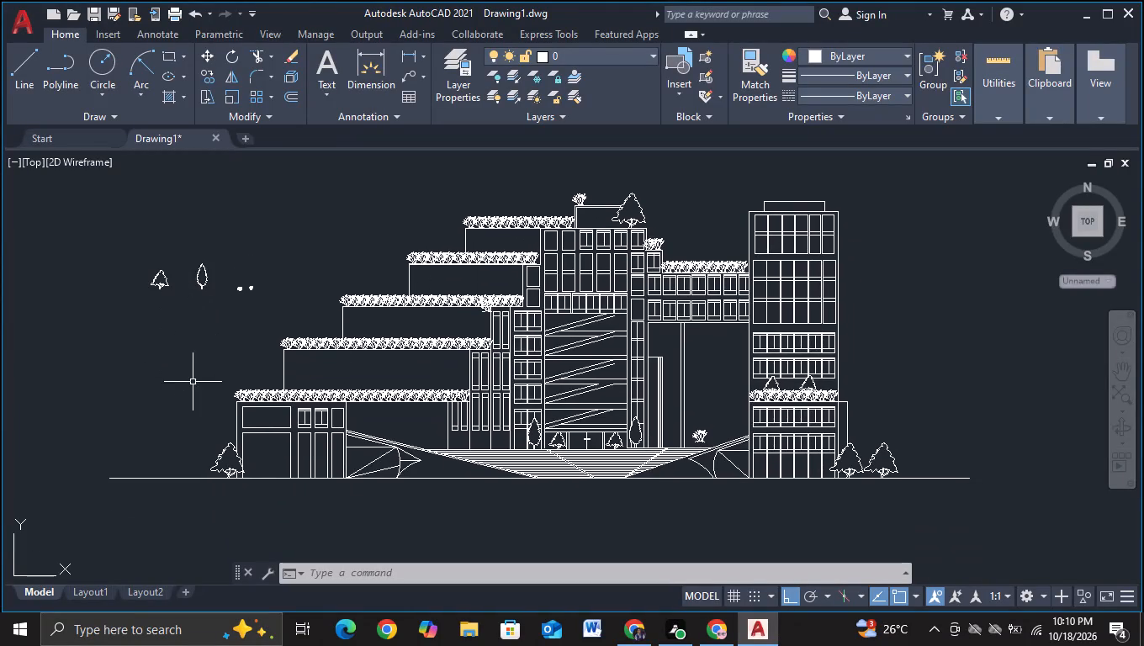
{"action": "left_click", "coordinate": [221, 456]}
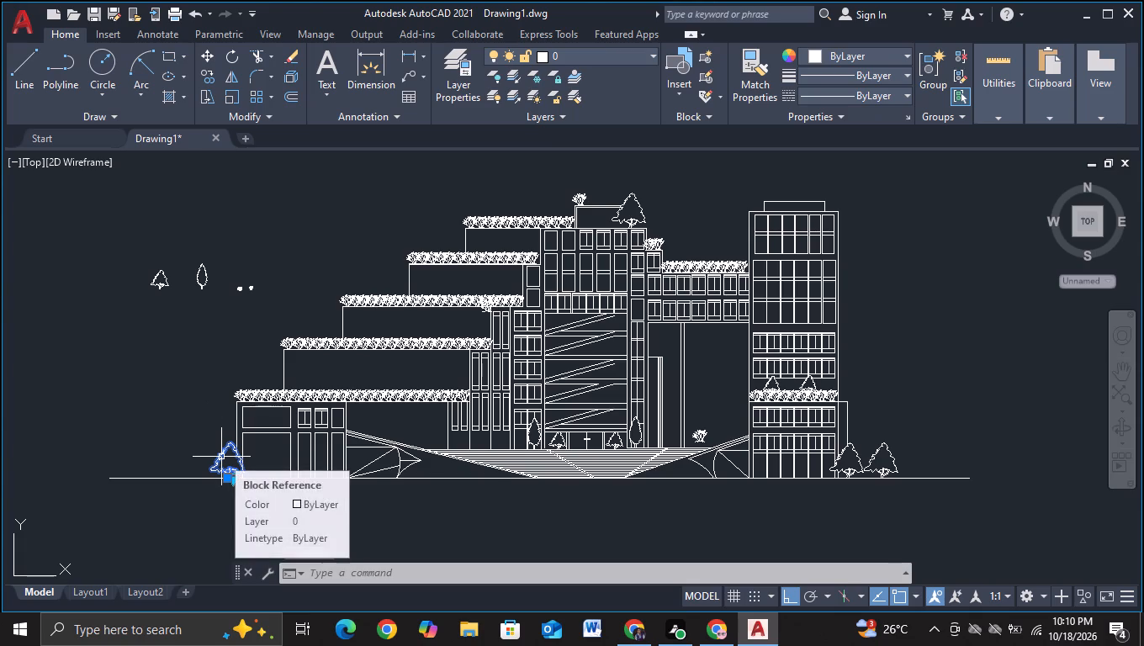
{"action": "key", "text": "c"}
{"action": "left_click", "coordinate": [328, 512]}
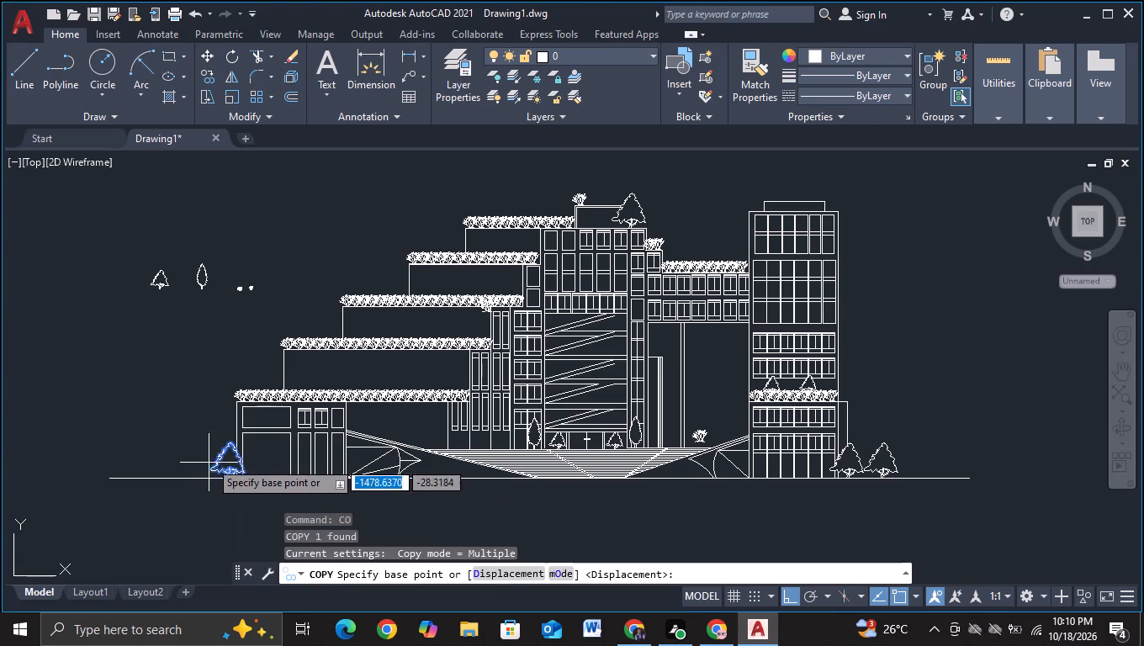
{"action": "left_click", "coordinate": [214, 461]}
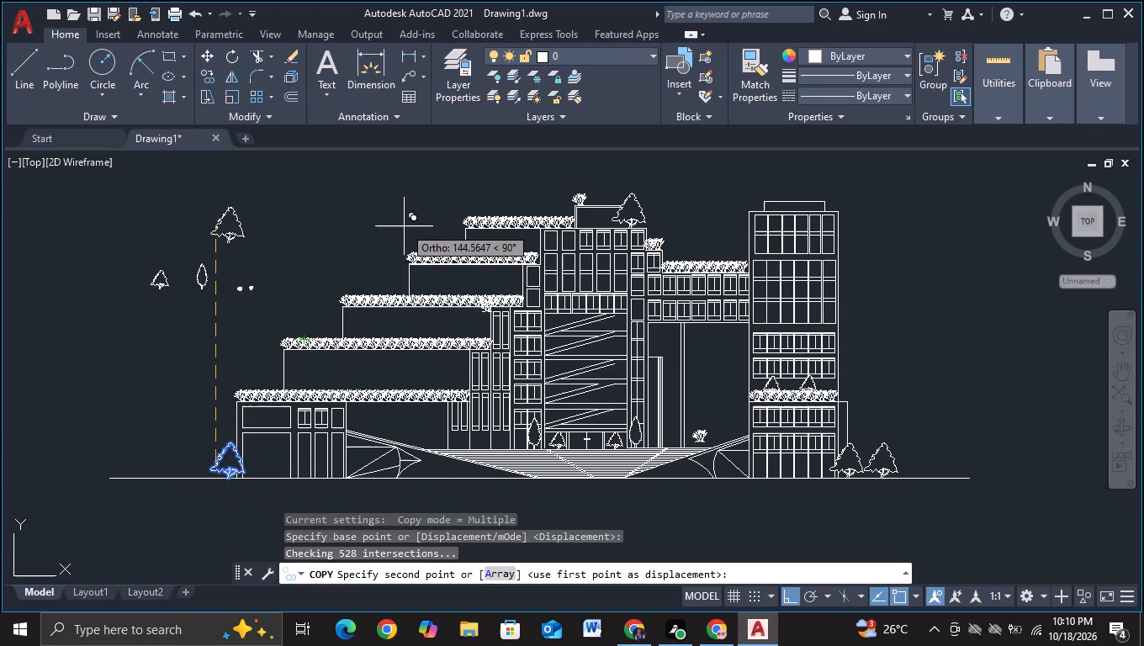
{"action": "key", "text": "F8"}
{"action": "scroll", "coordinate": [668, 220], "scroll_direction": "up", "scroll_amount": 2}
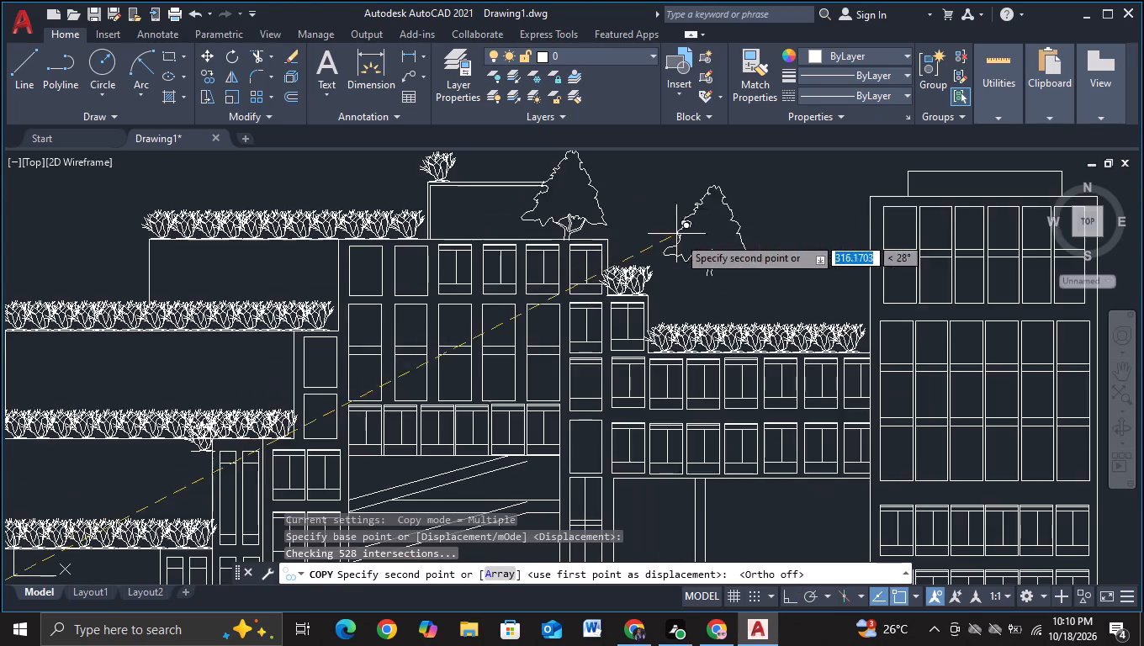
{"action": "scroll", "coordinate": [691, 273], "scroll_direction": "up", "scroll_amount": 1}
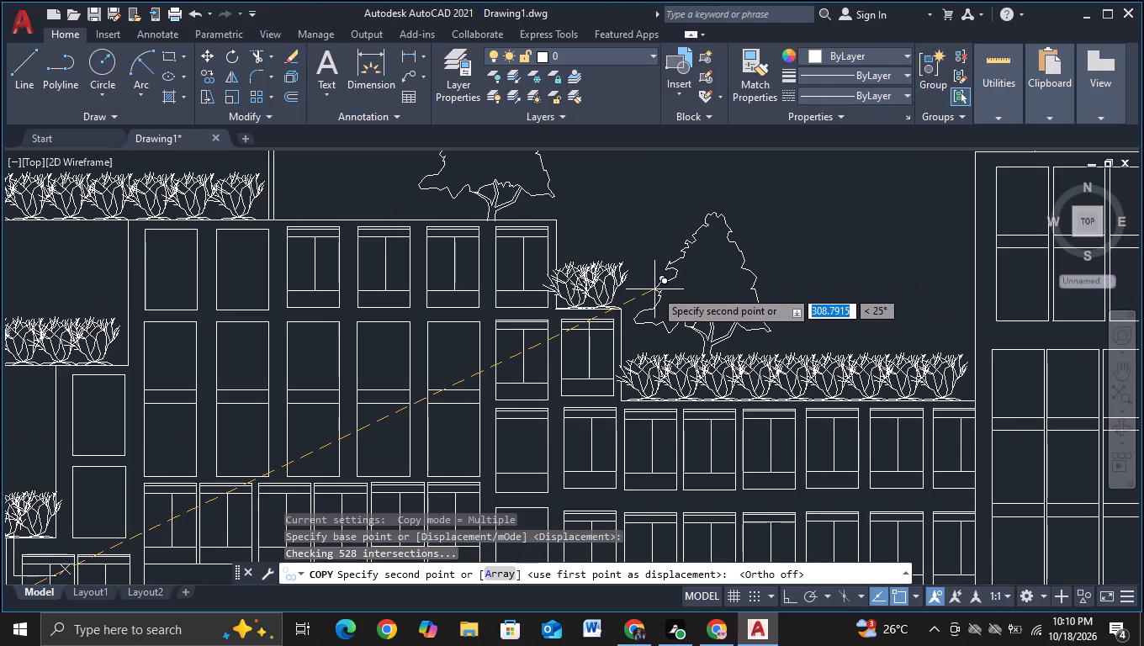
{"action": "left_click", "coordinate": [654, 289]}
{"action": "key", "text": "Escape"}
Scale the copied tree above the linking wing down by a factor of about 0.5.
{"action": "left_click", "coordinate": [658, 290]}
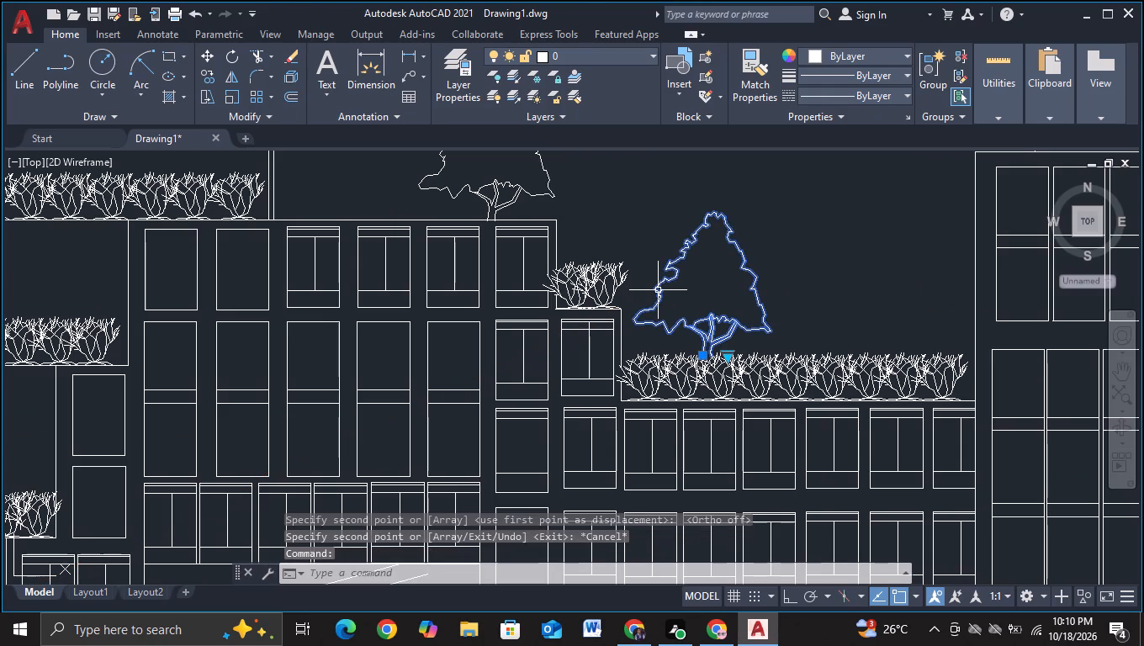
{"action": "key", "text": "s"}
{"action": "left_click", "coordinate": [714, 346]}
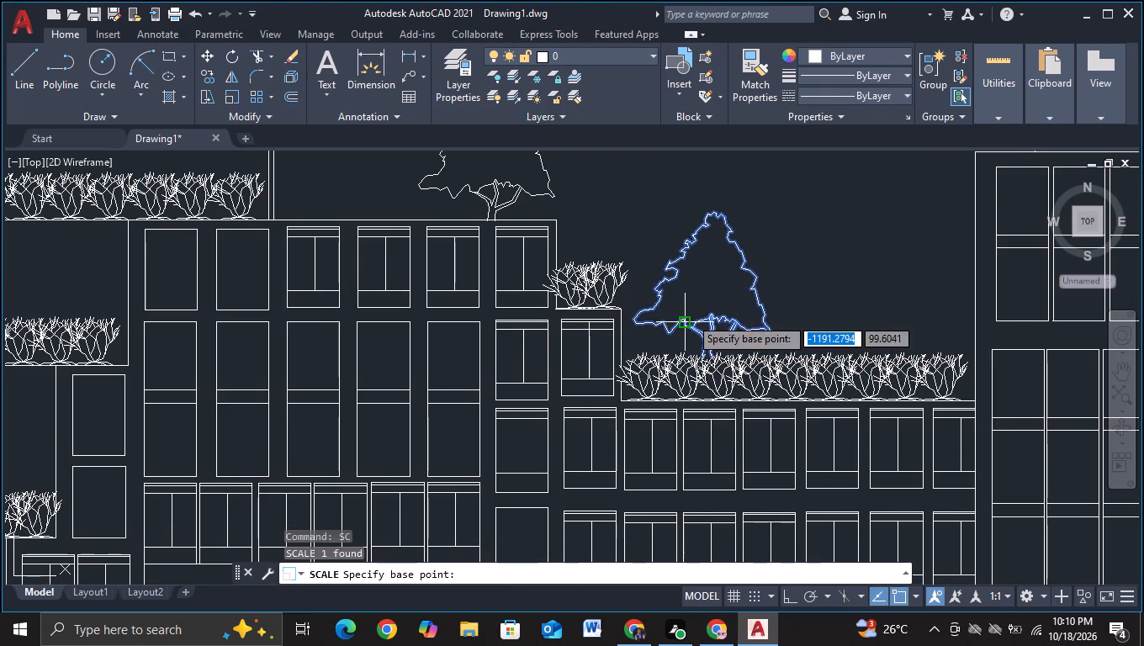
{"action": "left_click", "coordinate": [690, 317]}
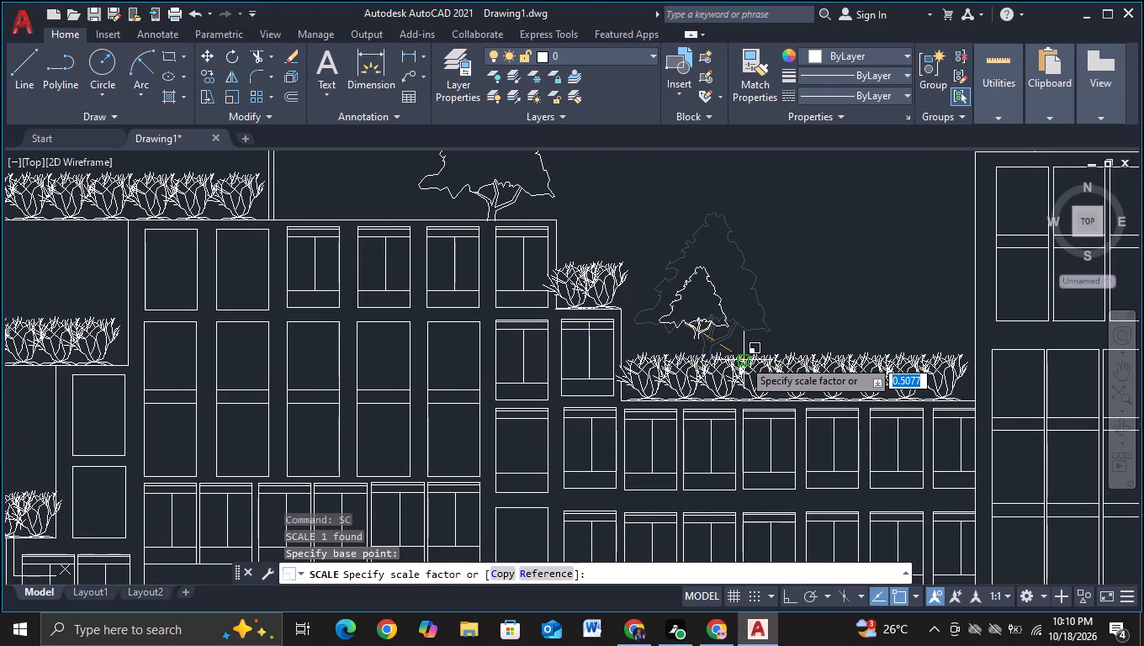
{"action": "left_click", "coordinate": [743, 359]}
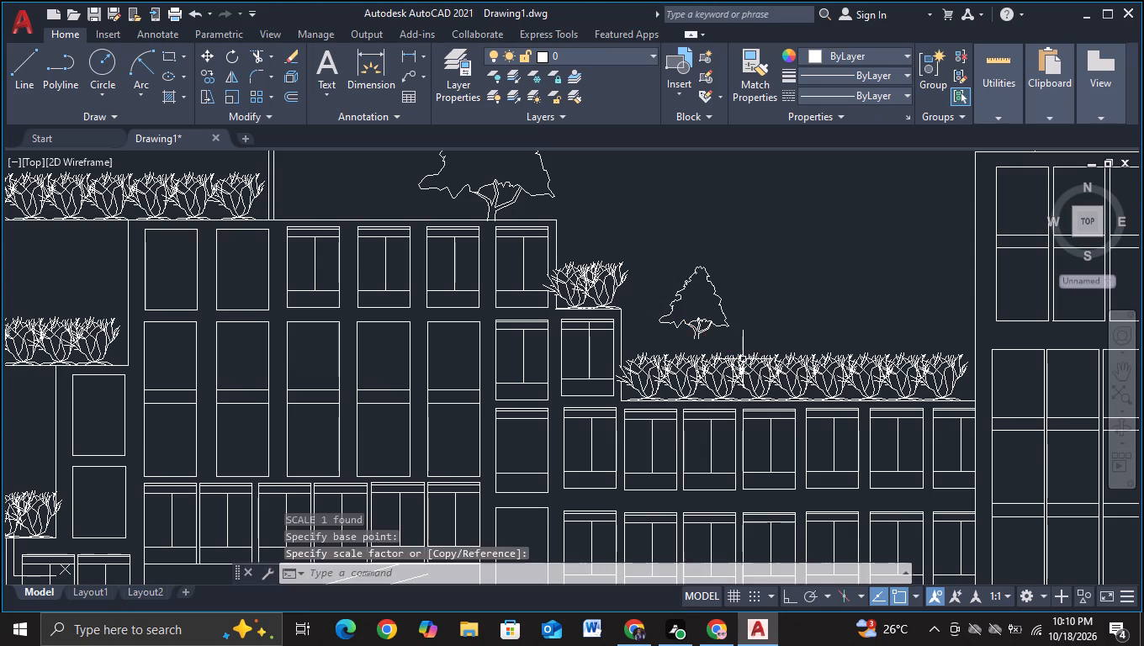
Move the reduced tree down so its base sits within the shrub row on the linking wing's roof.
{"action": "left_click", "coordinate": [714, 325]}
{"action": "key", "text": "m"}
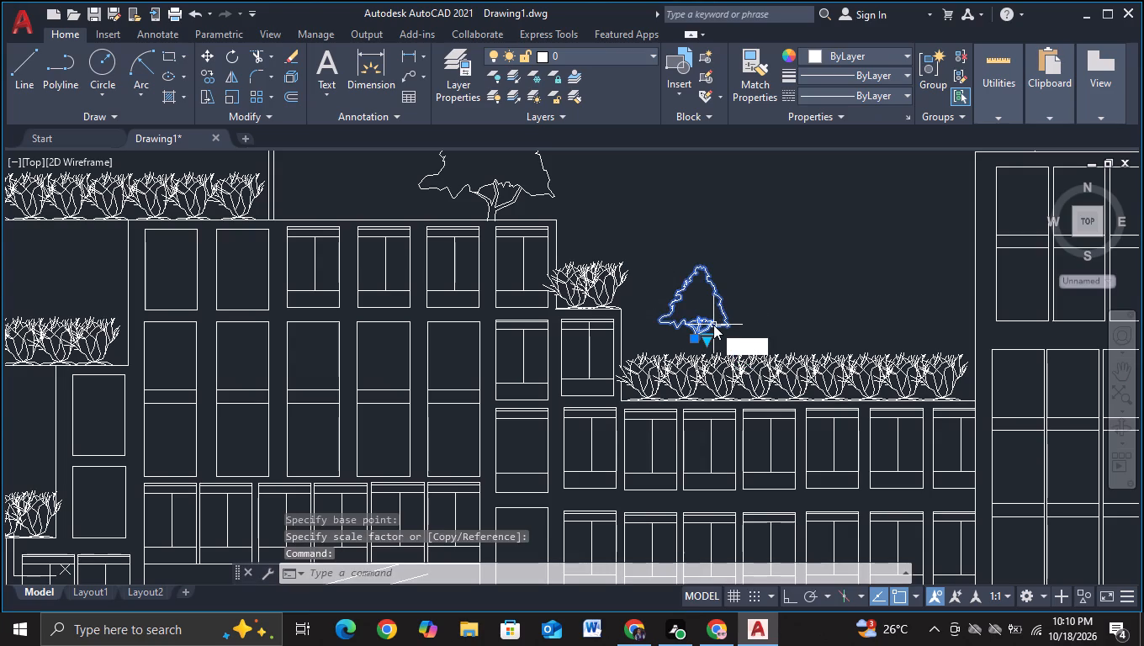
{"action": "left_click", "coordinate": [757, 364]}
{"action": "left_click", "coordinate": [683, 324]}
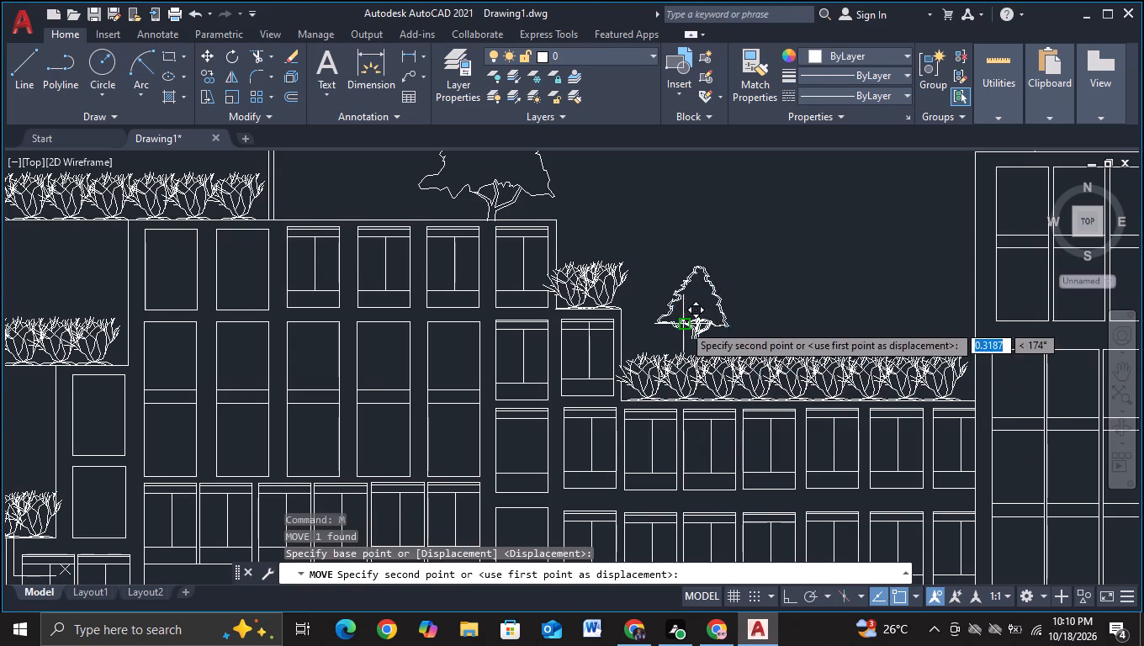
{"action": "left_click", "coordinate": [711, 359]}
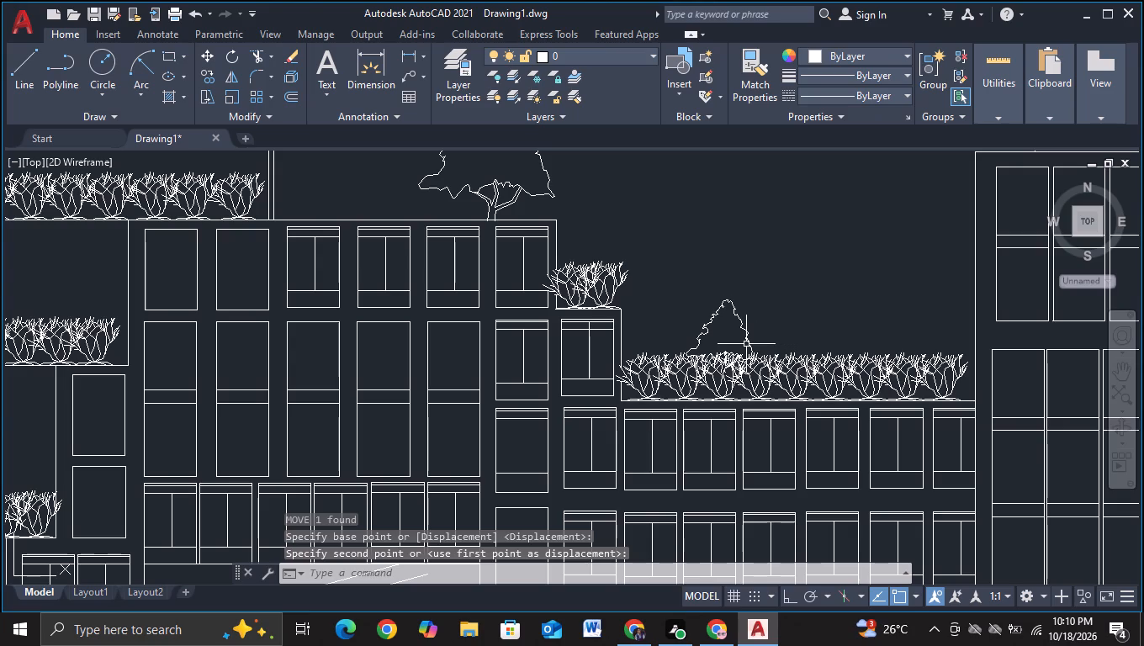
Copy the small tree about 23.5 units along the linking wing's shrub row, toward the tower.
{"action": "left_click", "coordinate": [746, 343]}
{"action": "key", "text": "c"}
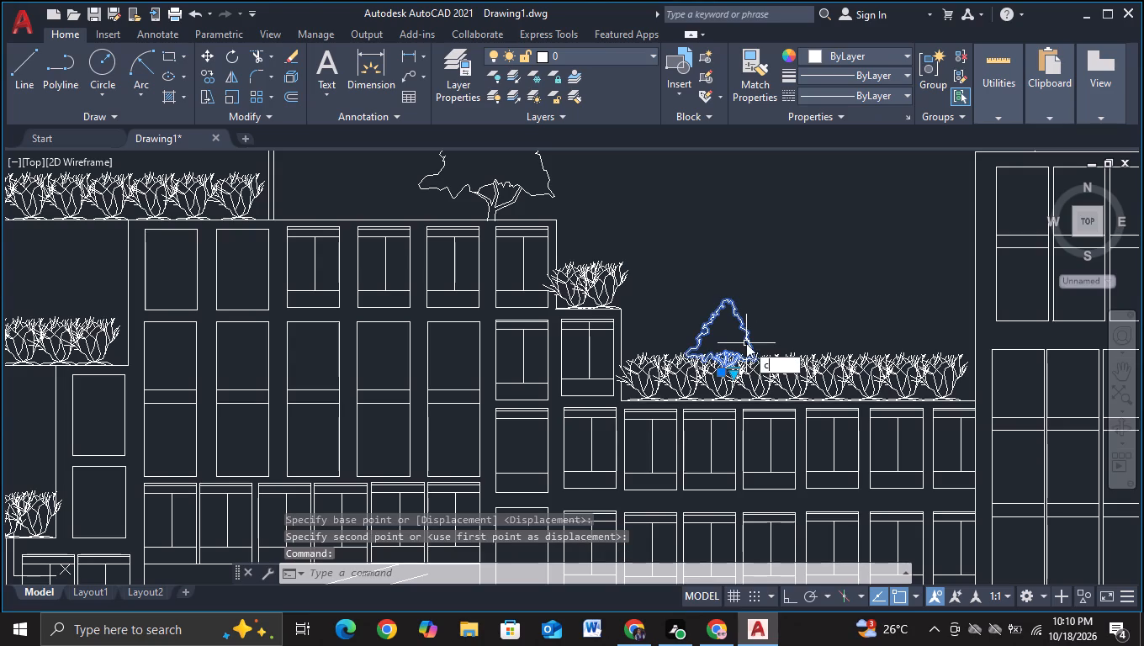
{"action": "left_click", "coordinate": [790, 394]}
{"action": "left_click", "coordinate": [723, 343]}
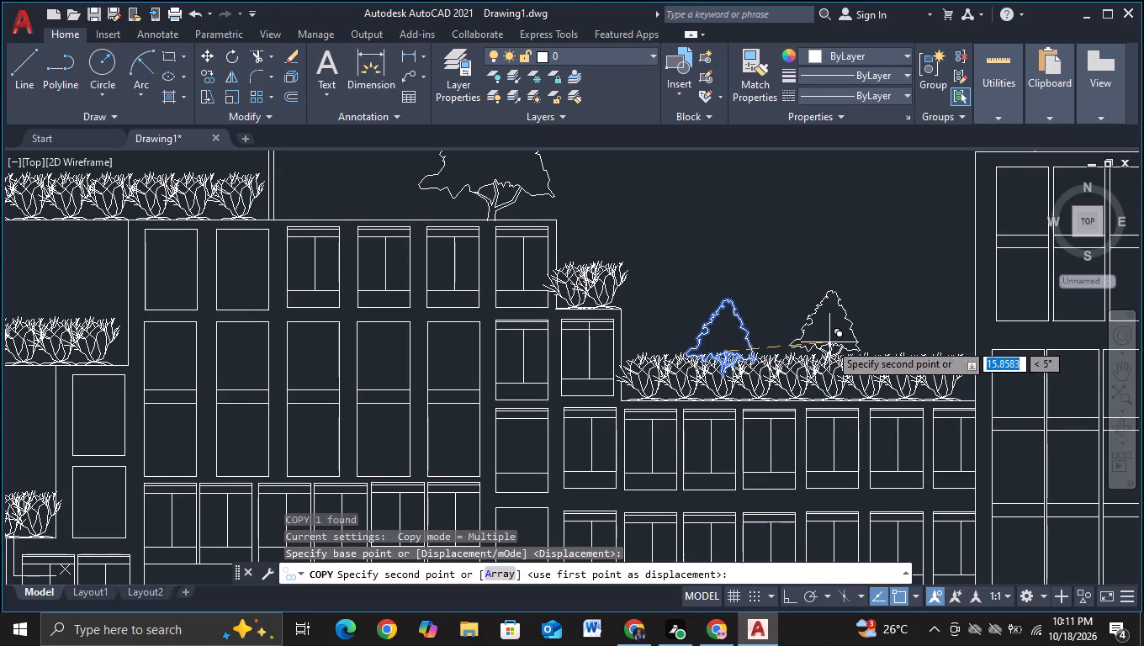
{"action": "left_click", "coordinate": [881, 352]}
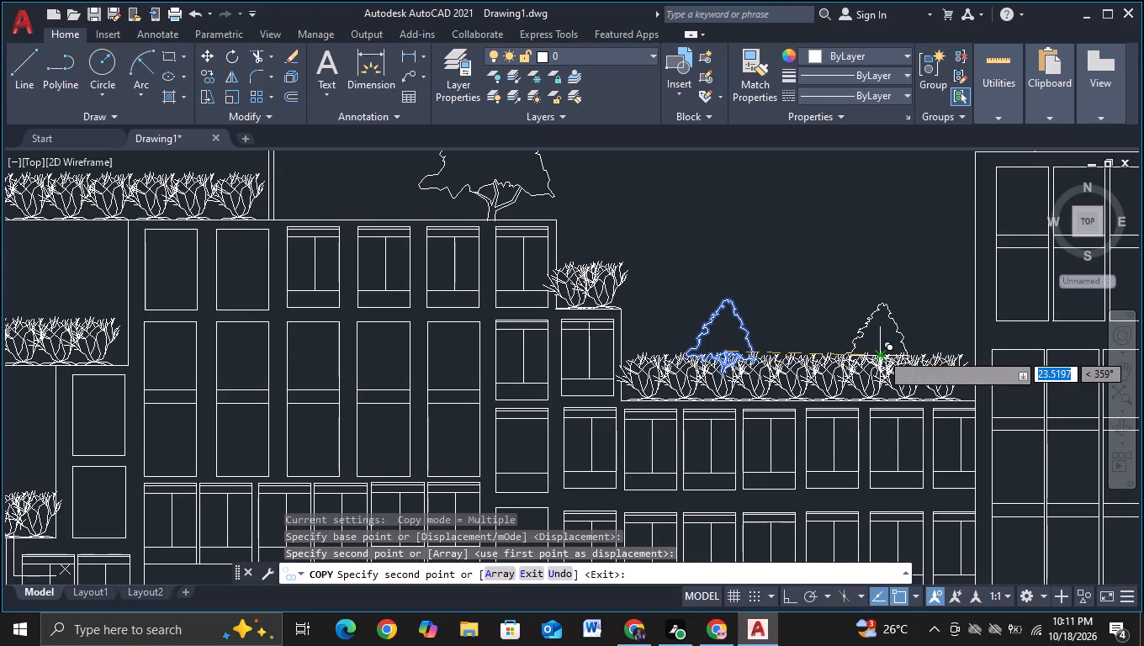
{"action": "scroll", "coordinate": [880, 348], "scroll_direction": "down", "scroll_amount": 3}
{"action": "key", "text": "Escape"}
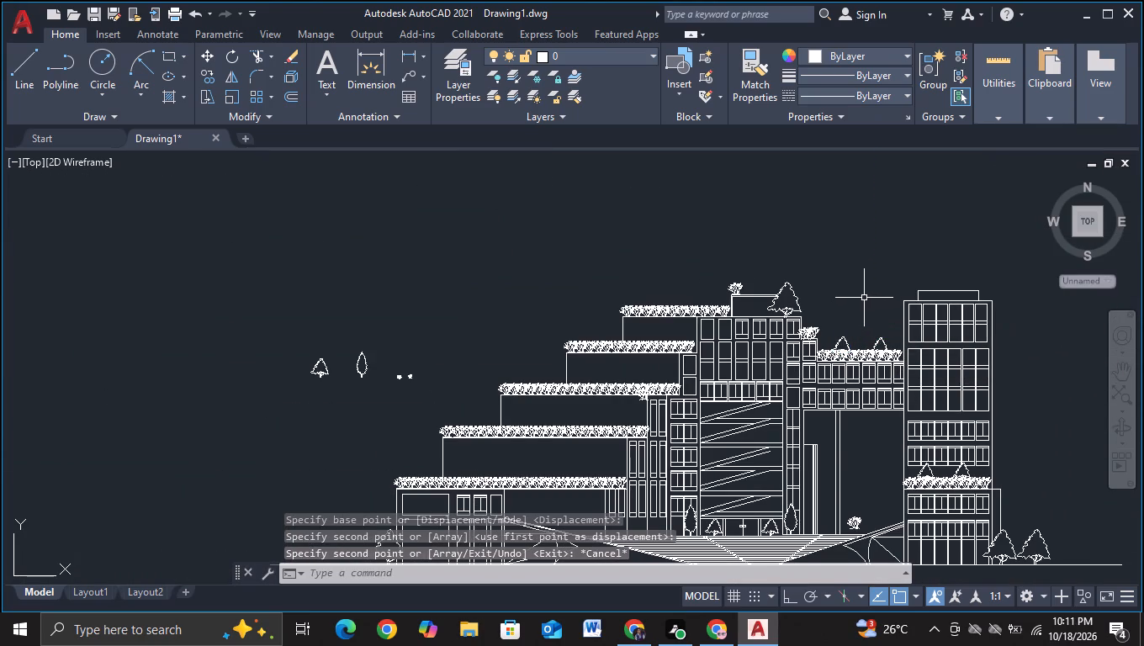
Copy the small tree from the linking wing's roof to the outer ends of the four lower stepped terraces' shrub rows.
{"action": "left_click", "coordinate": [848, 343]}
{"action": "key", "text": "c"}
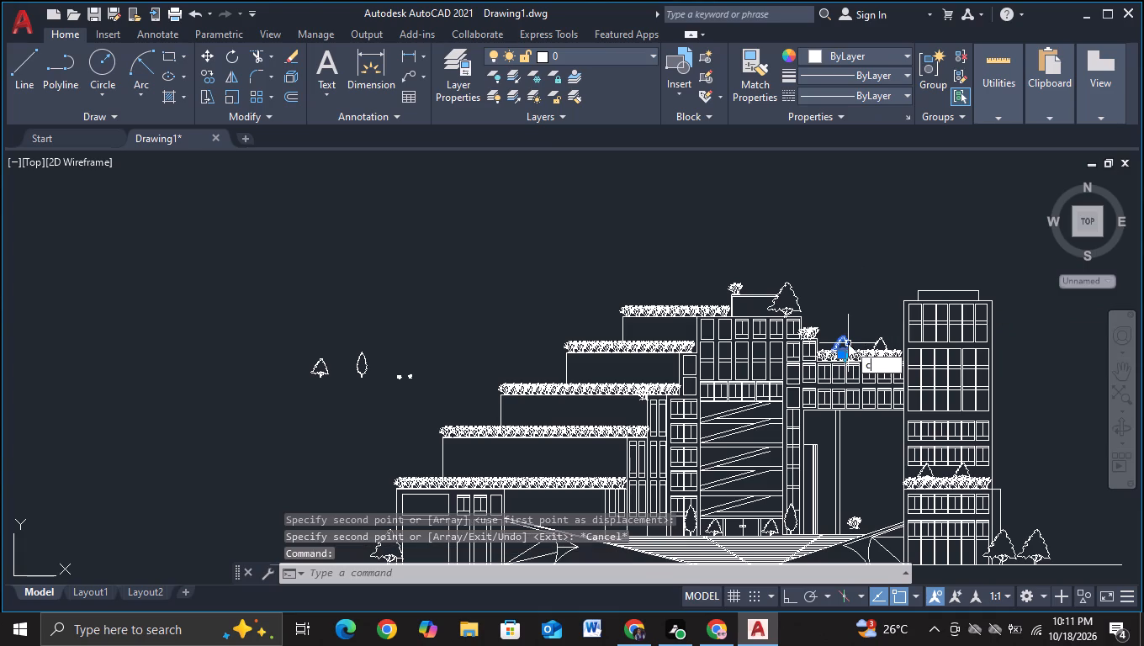
{"action": "left_click", "coordinate": [881, 393]}
{"action": "left_click", "coordinate": [847, 350]}
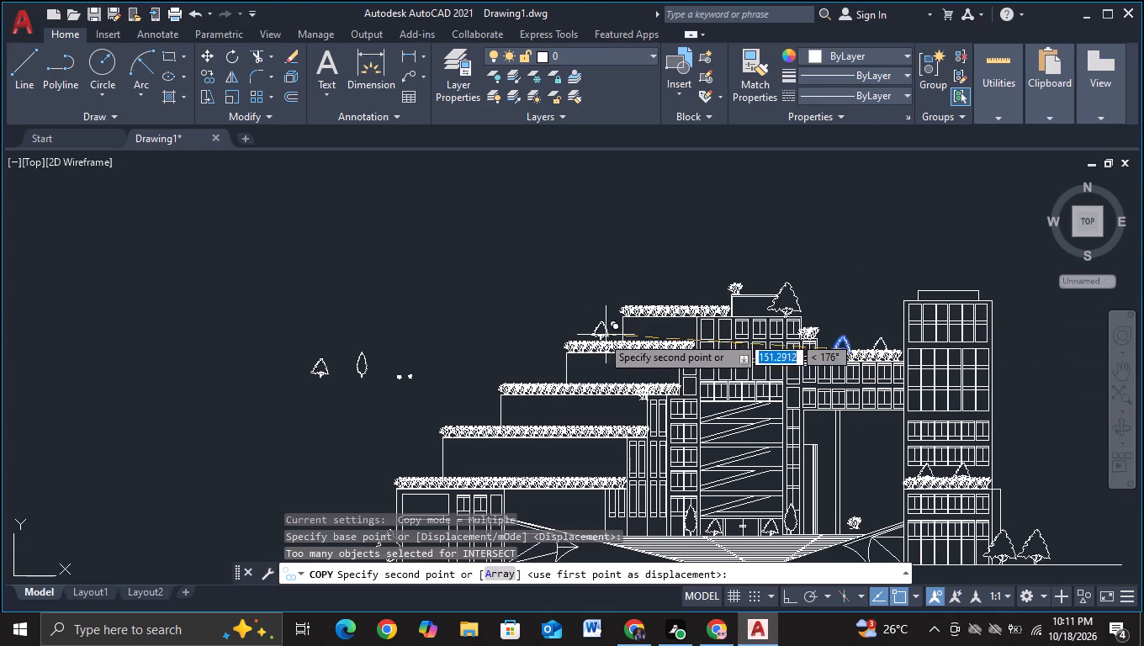
{"action": "scroll", "coordinate": [580, 339], "scroll_direction": "up", "scroll_amount": 2}
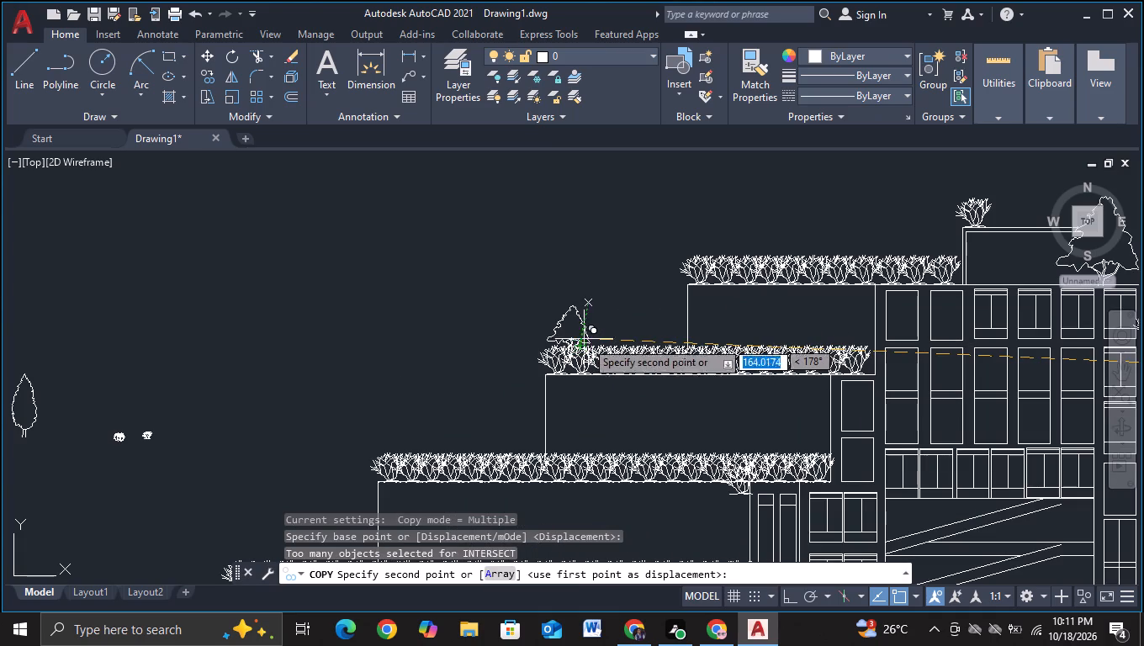
{"action": "left_click", "coordinate": [587, 342]}
{"action": "middle_click_drag", "start_coordinate": [389, 391], "coordinate": [469, 289]}
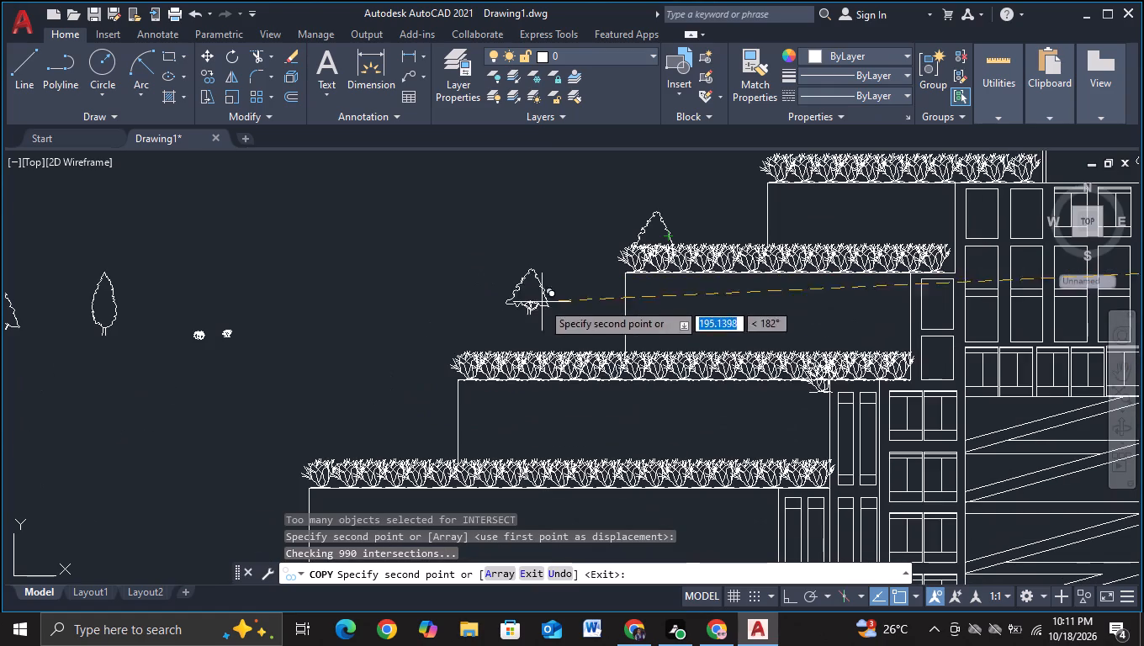
{"action": "left_click", "coordinate": [612, 351]}
{"action": "middle_click_drag", "start_coordinate": [474, 335], "coordinate": [476, 327]}
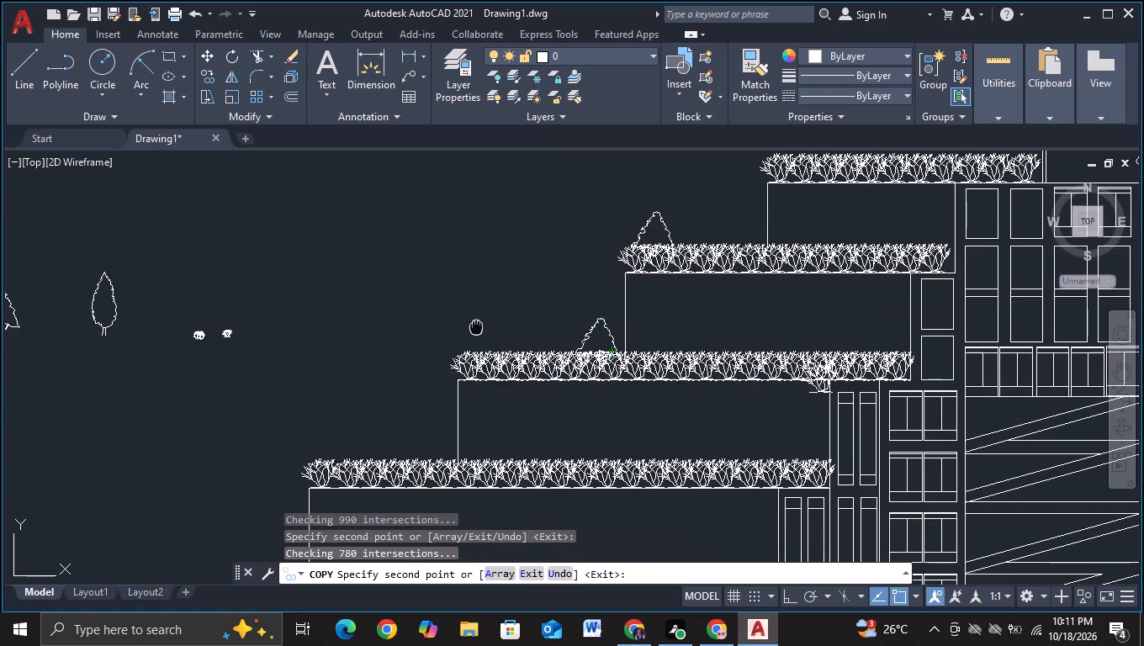
{"action": "middle_click_drag", "start_coordinate": [476, 327], "coordinate": [508, 217]}
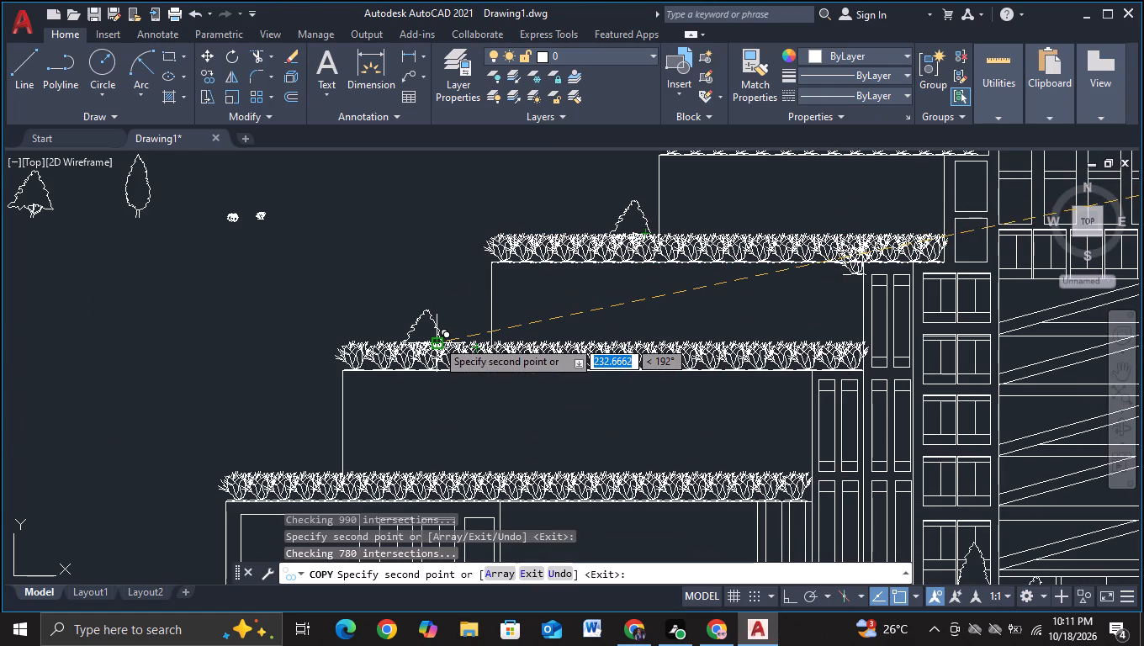
{"action": "left_click", "coordinate": [437, 340]}
{"action": "middle_click_drag", "start_coordinate": [438, 342], "coordinate": [499, 231]}
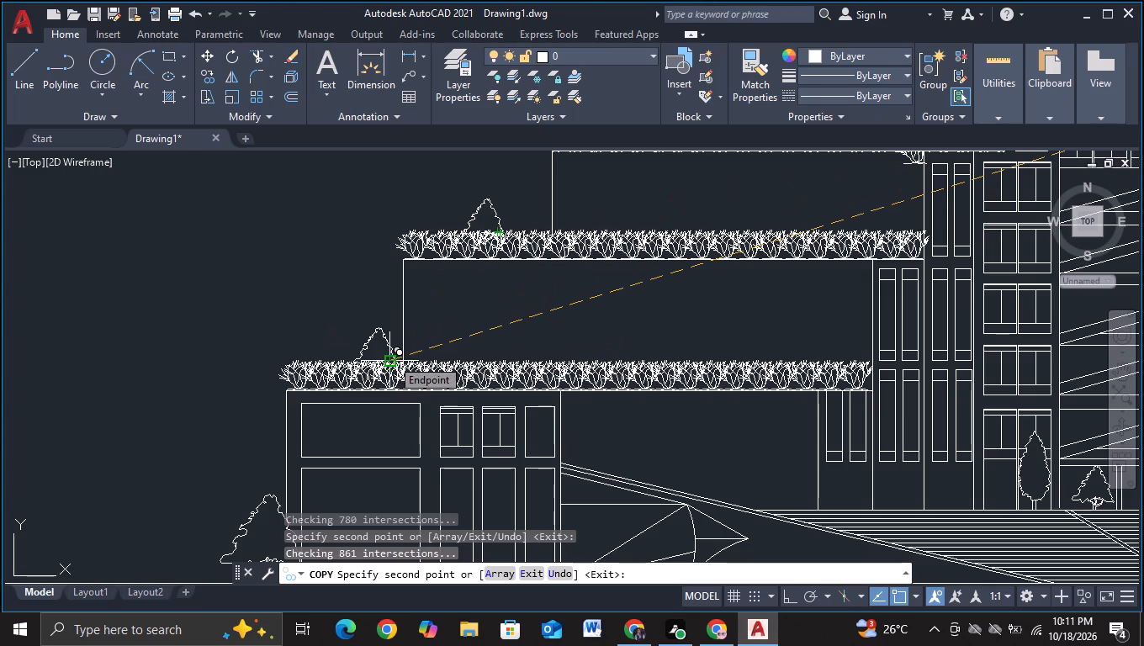
{"action": "left_click", "coordinate": [391, 358]}
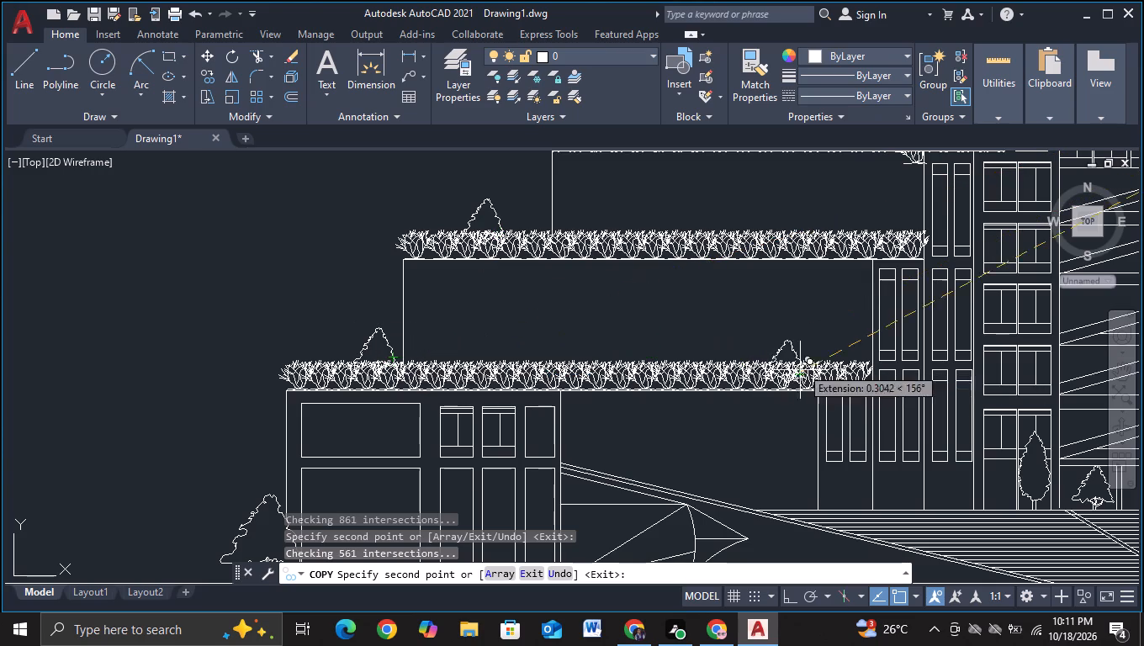
Place further copies of the small tree near the inner ends of the four lower terrace rows and one on the top terrace's outer end.
{"action": "left_click", "coordinate": [802, 359]}
{"action": "middle_click_drag", "start_coordinate": [788, 348], "coordinate": [619, 445]}
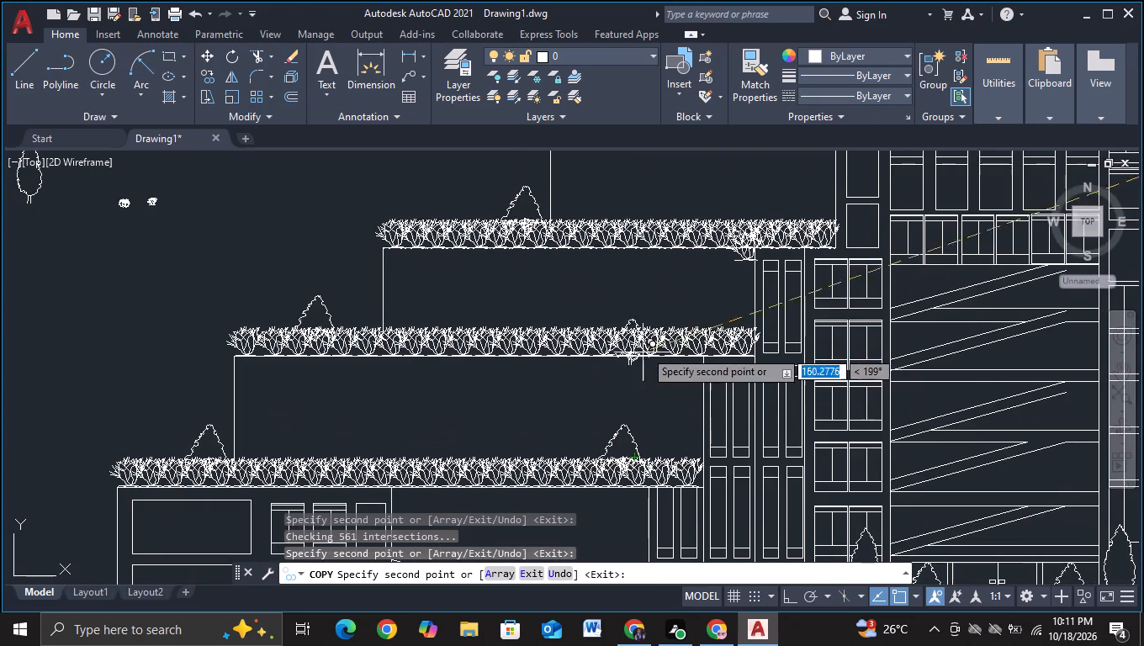
{"action": "left_click", "coordinate": [691, 329]}
{"action": "middle_click_drag", "start_coordinate": [666, 309], "coordinate": [465, 474]}
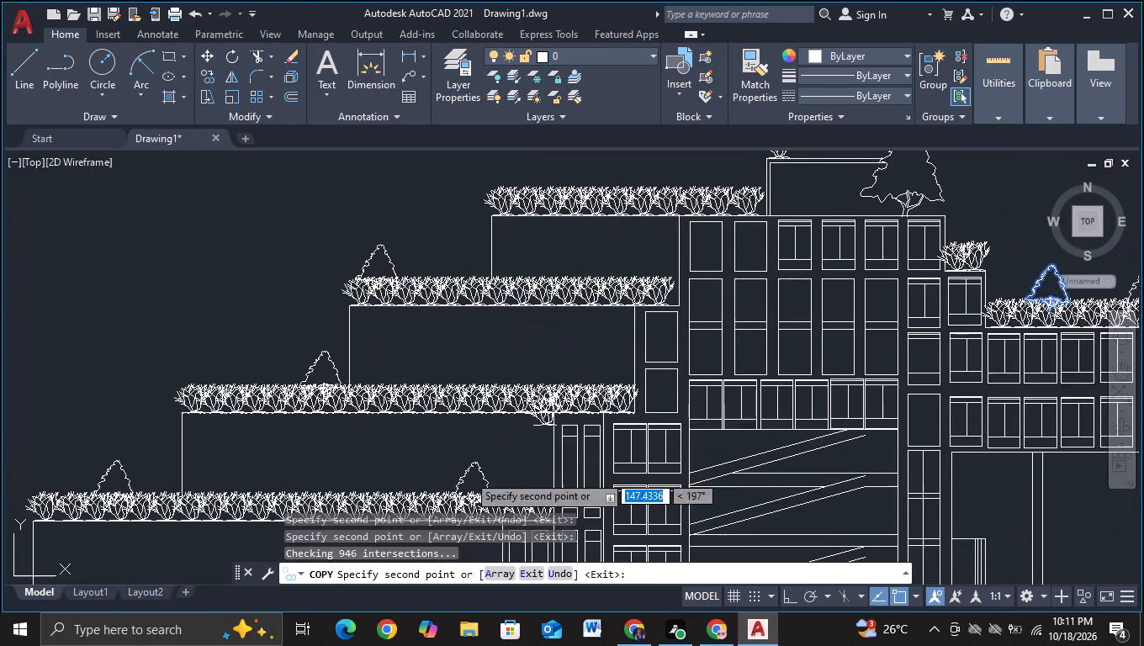
{"action": "left_click", "coordinate": [582, 384]}
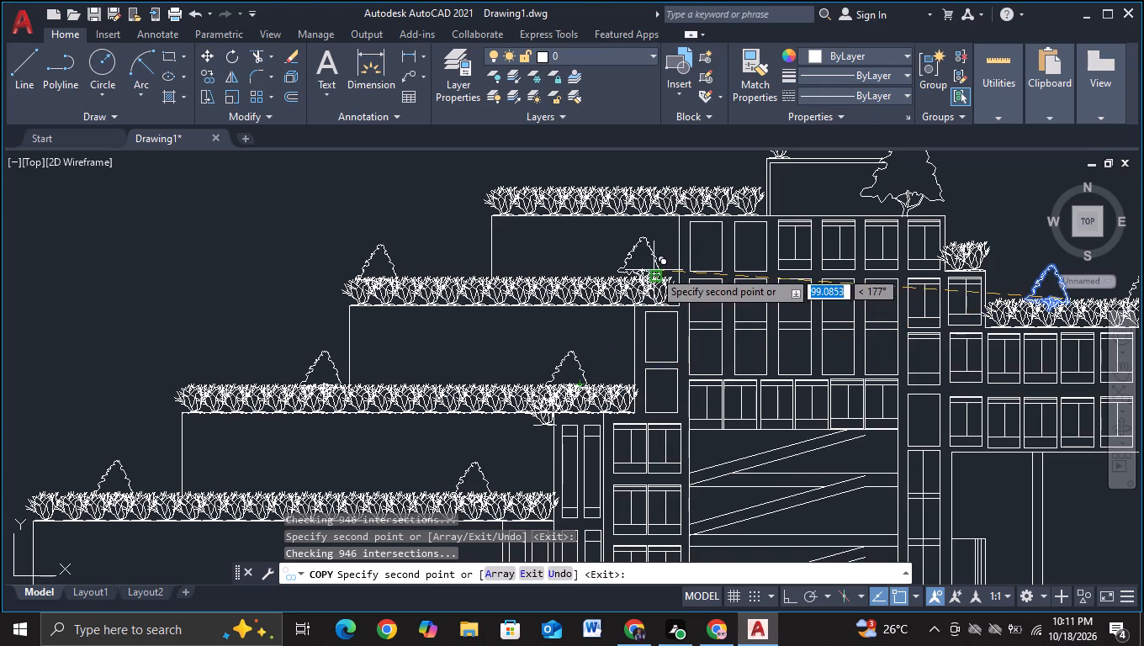
{"action": "left_click", "coordinate": [642, 274]}
{"action": "middle_click_drag", "start_coordinate": [652, 261], "coordinate": [531, 392]}
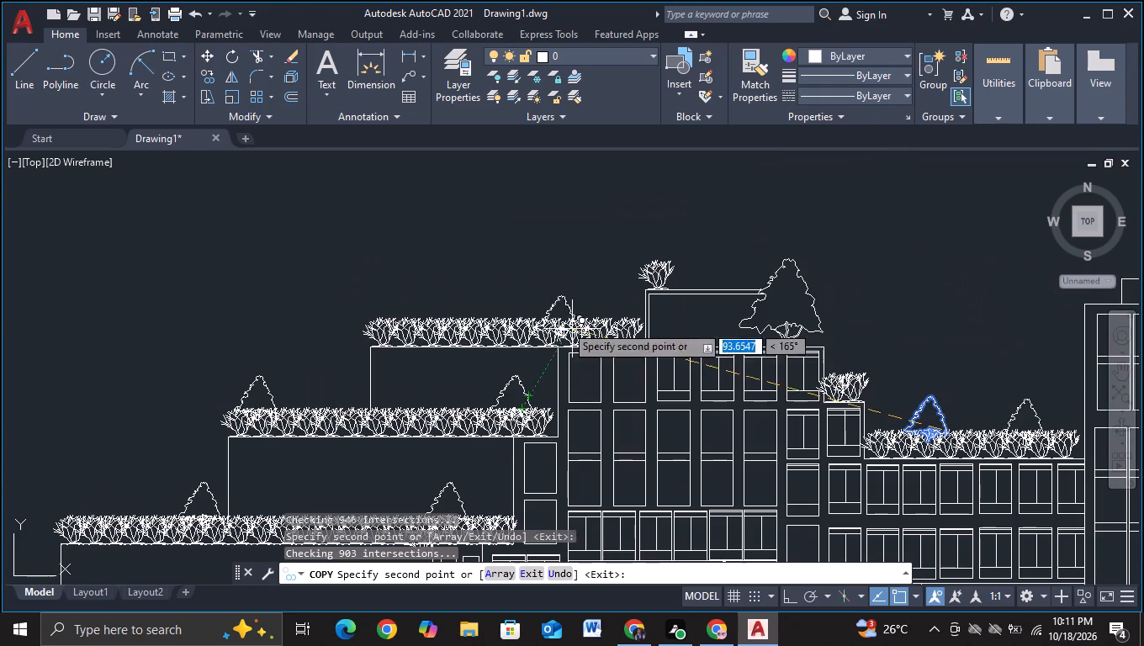
{"action": "left_click", "coordinate": [421, 319]}
{"action": "scroll", "coordinate": [477, 291], "scroll_direction": "down", "scroll_amount": 3}
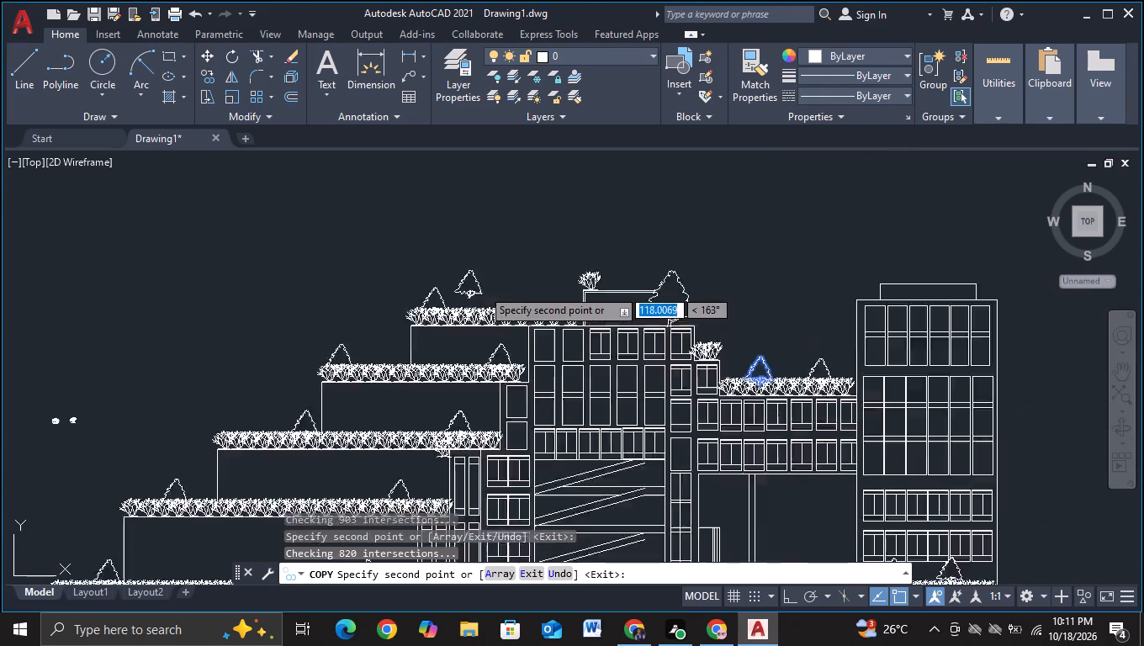
{"action": "middle_click_drag", "start_coordinate": [776, 380], "coordinate": [773, 317]}
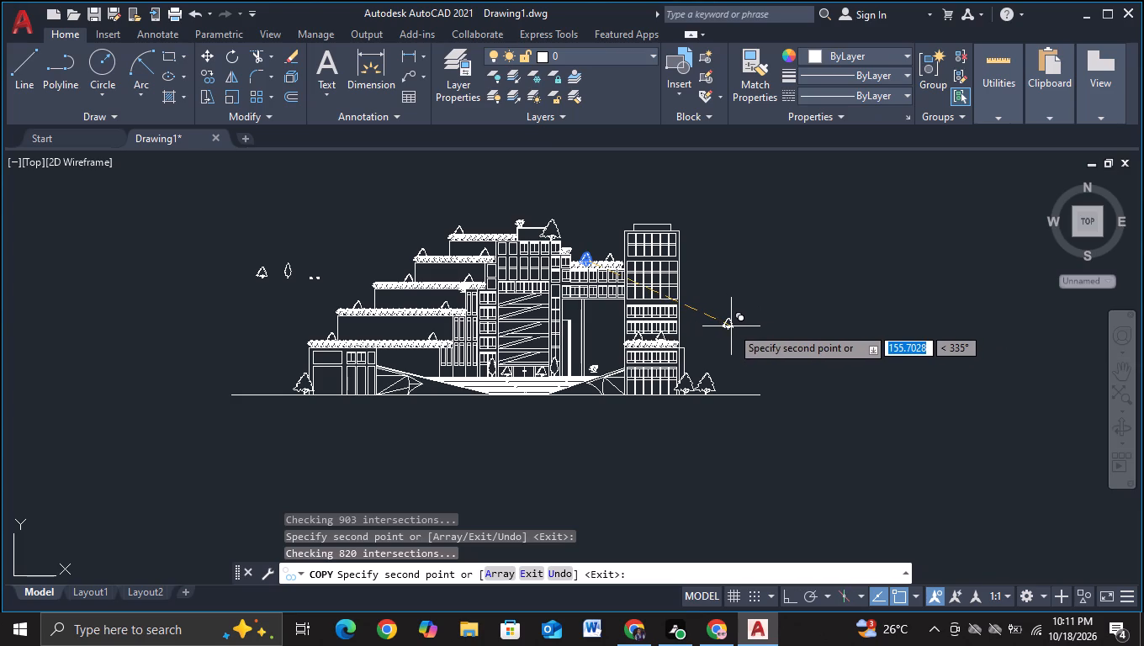
{"action": "scroll", "coordinate": [626, 276], "scroll_direction": "up", "scroll_amount": 1}
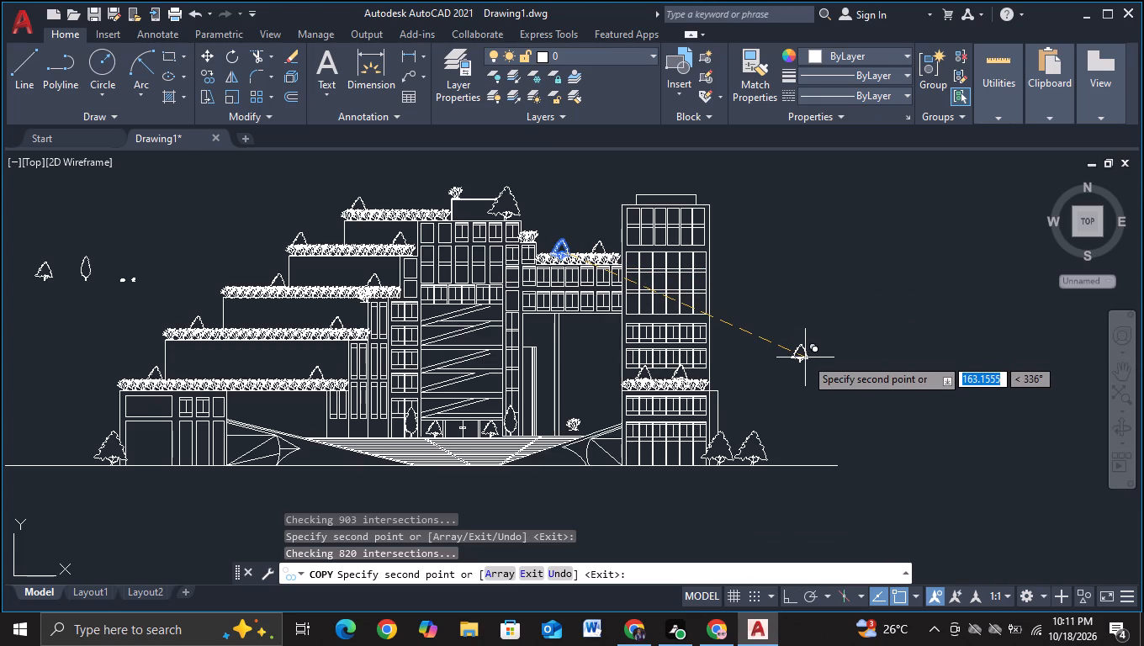
{"action": "key", "text": "Escape"}
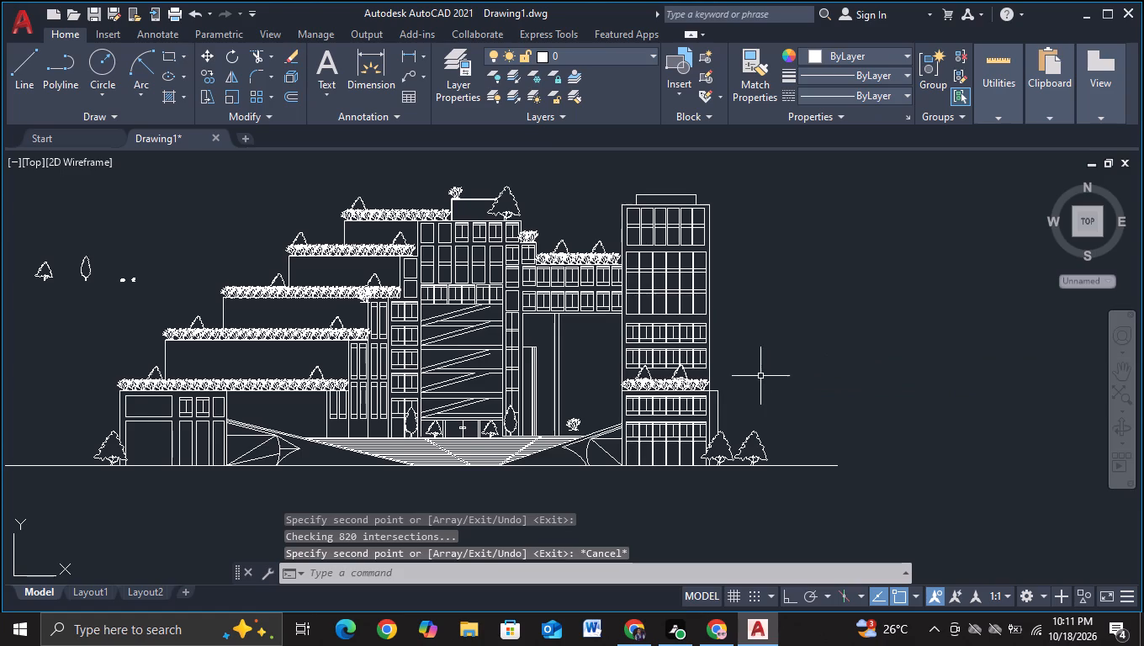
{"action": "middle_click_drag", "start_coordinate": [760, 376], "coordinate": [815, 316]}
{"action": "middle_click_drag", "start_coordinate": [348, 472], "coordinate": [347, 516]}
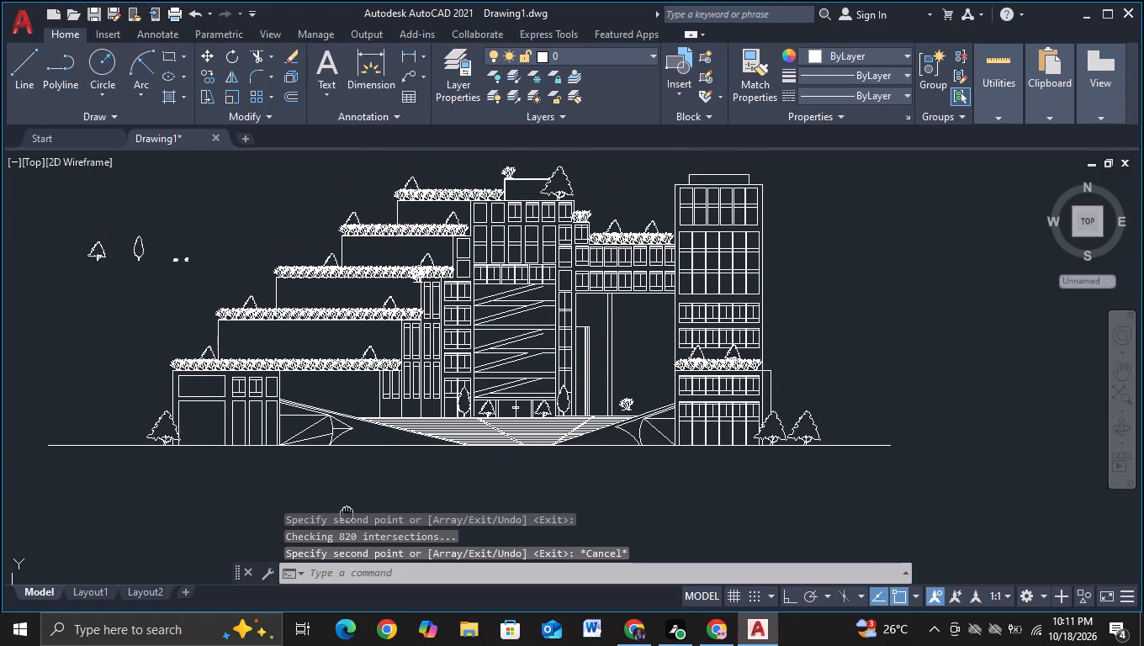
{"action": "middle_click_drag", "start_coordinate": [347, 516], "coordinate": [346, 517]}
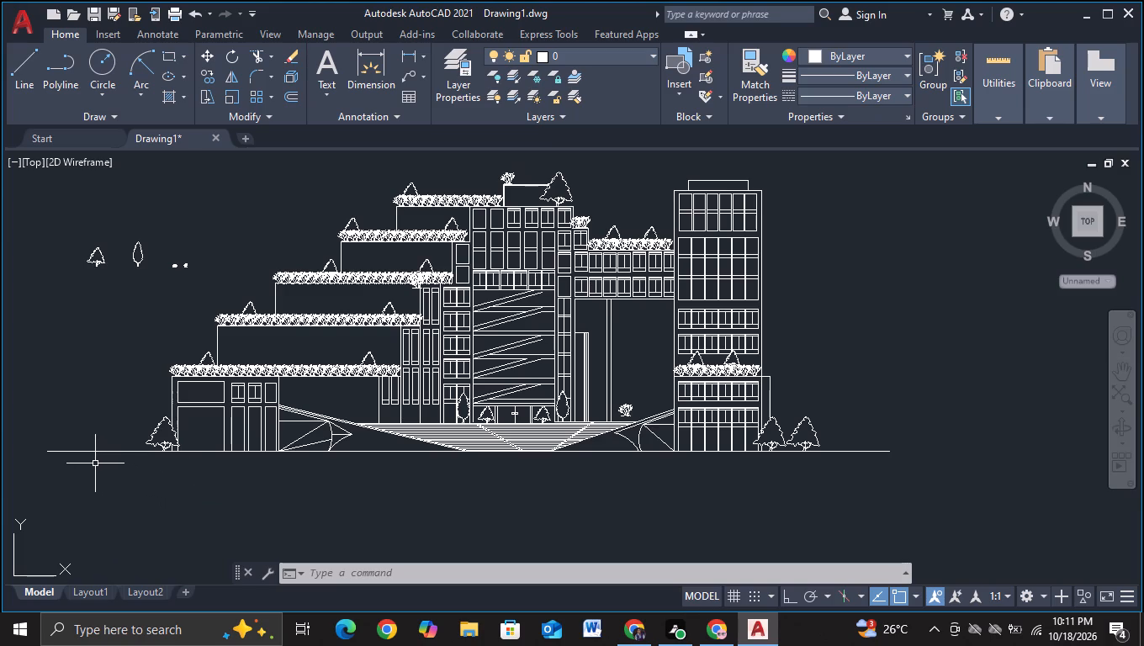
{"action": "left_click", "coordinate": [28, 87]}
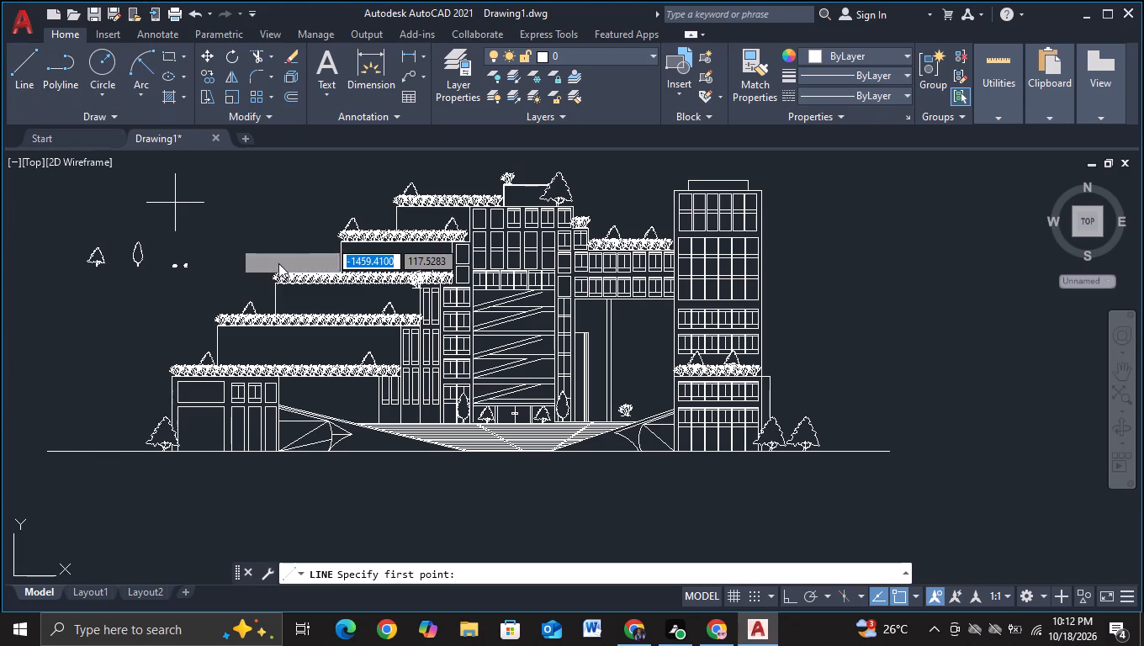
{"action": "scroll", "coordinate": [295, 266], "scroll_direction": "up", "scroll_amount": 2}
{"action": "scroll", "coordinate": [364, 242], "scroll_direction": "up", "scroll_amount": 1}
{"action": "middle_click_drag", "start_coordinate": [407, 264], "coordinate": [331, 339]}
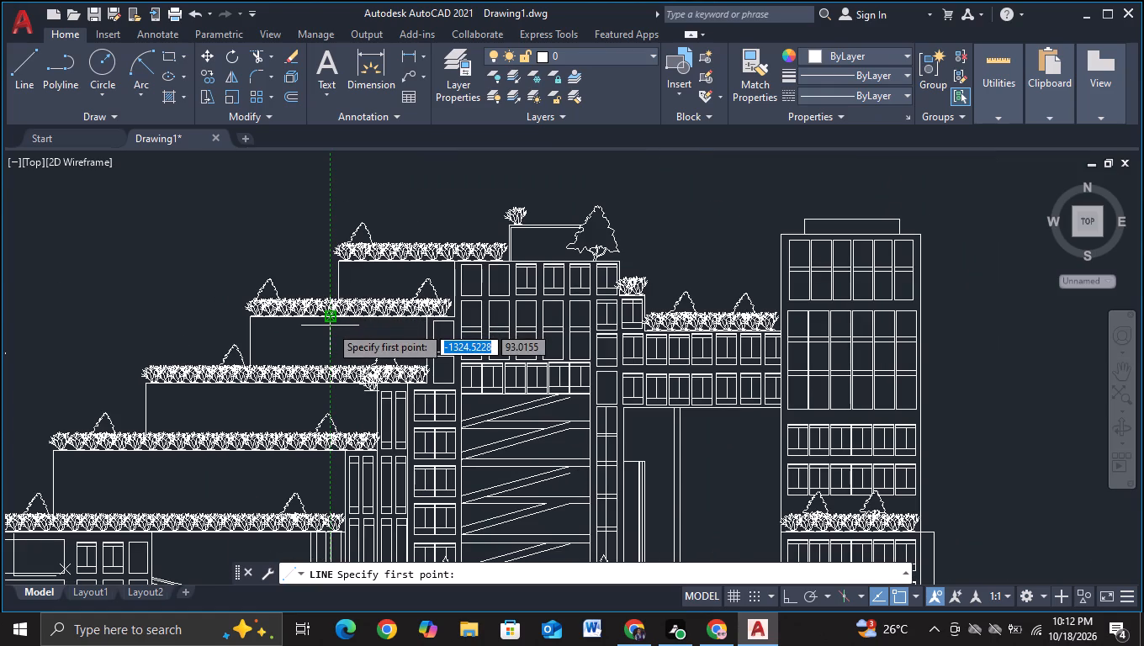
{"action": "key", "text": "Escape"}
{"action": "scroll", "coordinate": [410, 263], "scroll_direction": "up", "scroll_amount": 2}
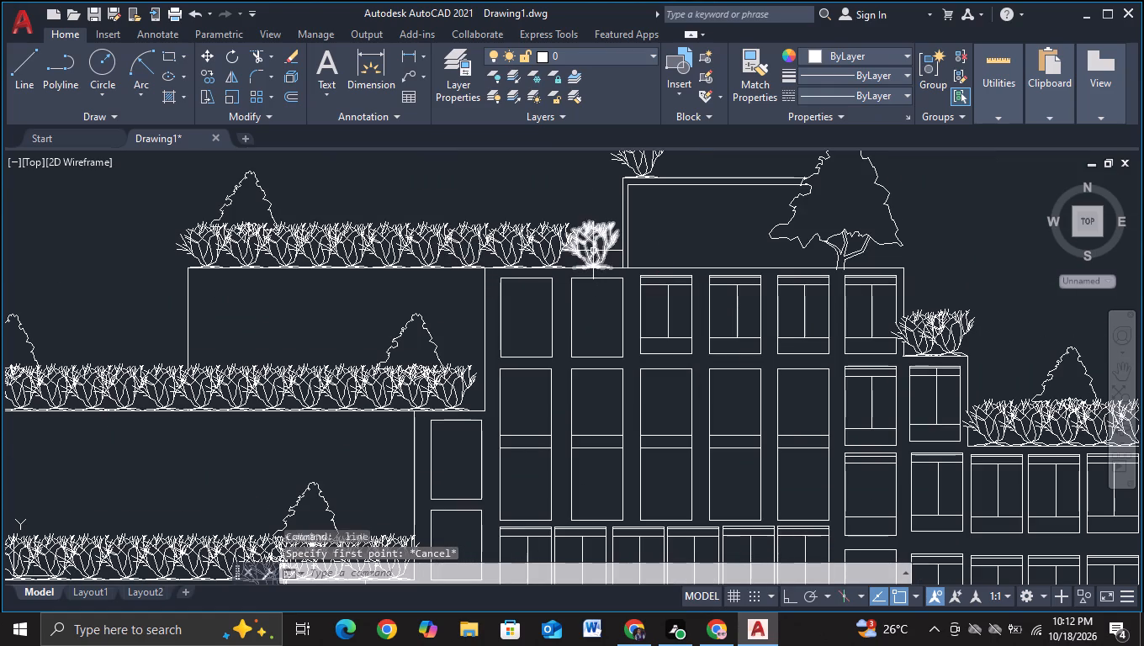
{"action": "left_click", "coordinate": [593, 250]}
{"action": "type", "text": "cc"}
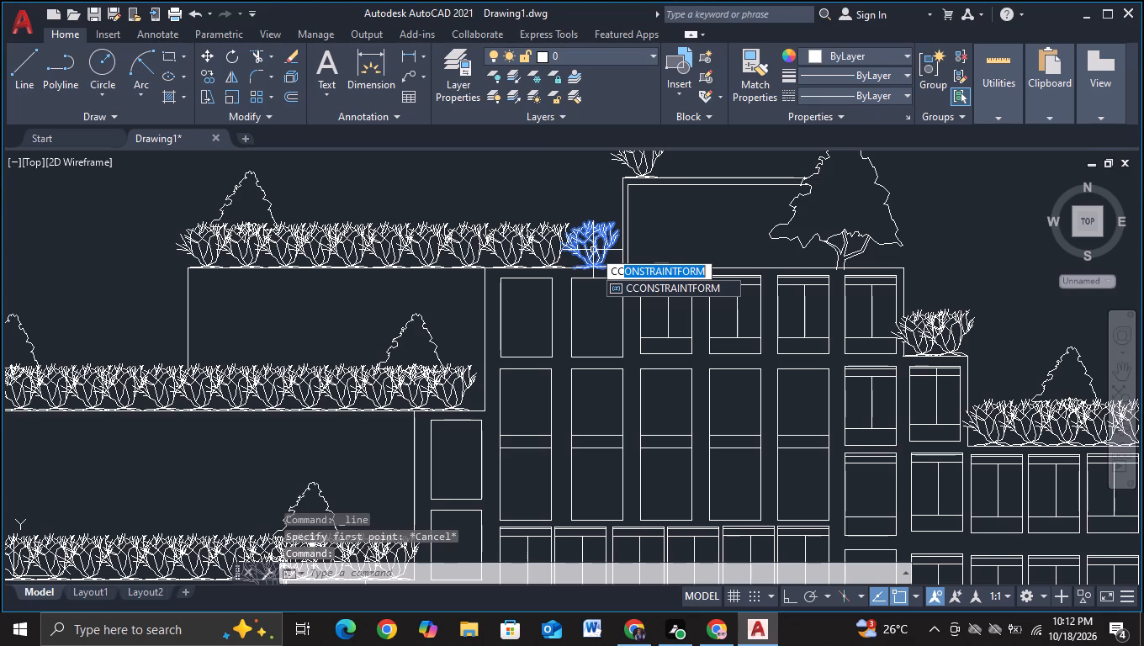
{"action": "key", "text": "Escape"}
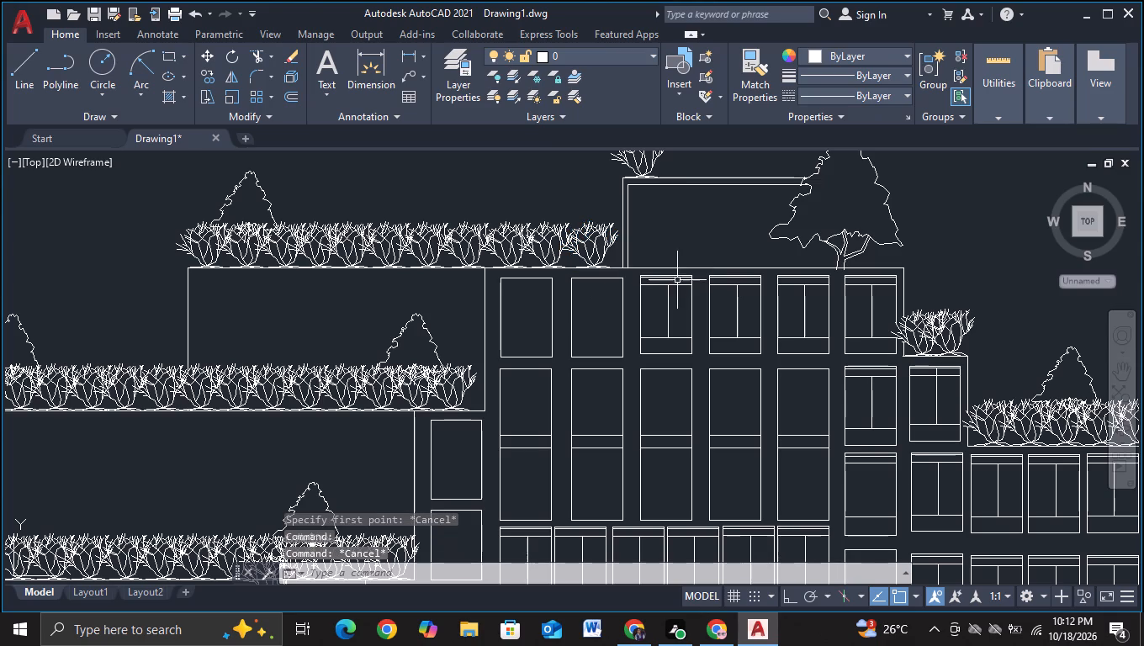
With Ortho on, copy the top terrace row's innermost shrub four times along the main block's roof, up to the large tree.
{"action": "left_click", "coordinate": [603, 245]}
{"action": "key", "text": "c"}
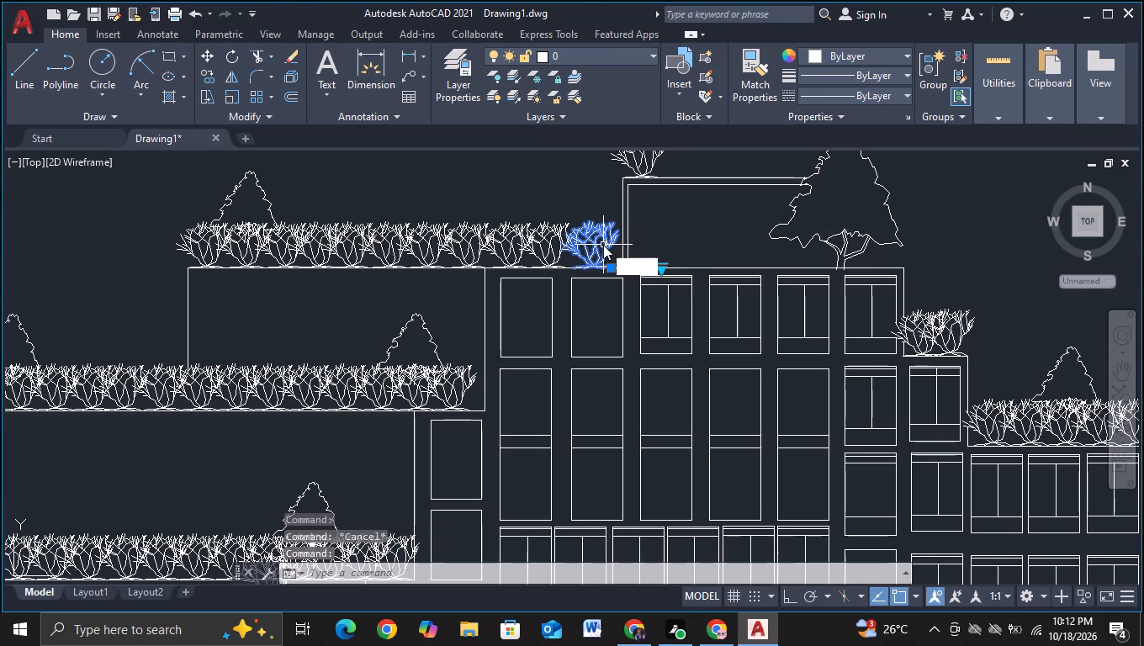
{"action": "left_click", "coordinate": [641, 295]}
{"action": "left_click", "coordinate": [588, 245]}
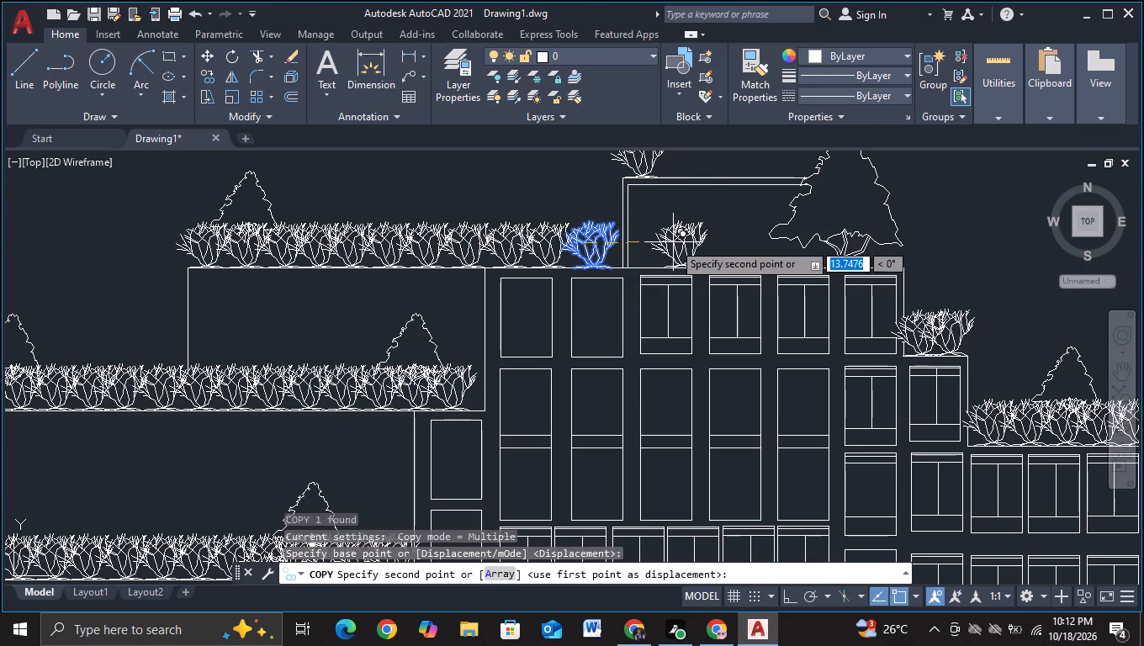
{"action": "key", "text": "F8"}
{"action": "left_click", "coordinate": [628, 199]}
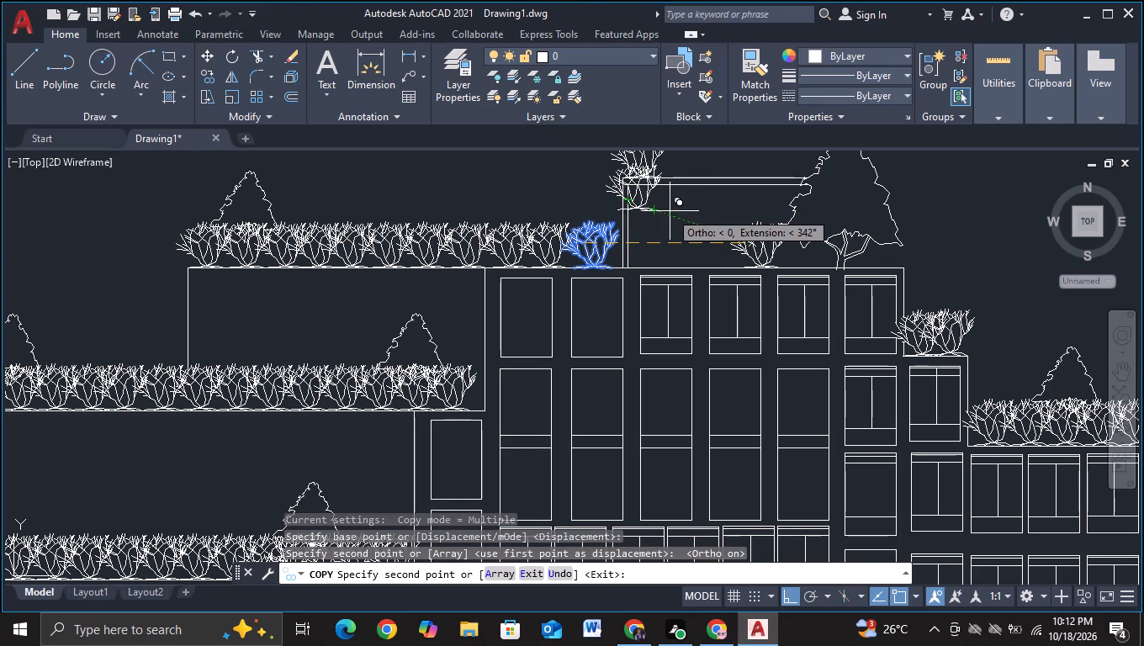
{"action": "key", "text": "ctrl+z"}
{"action": "scroll", "coordinate": [639, 227], "scroll_direction": "up", "scroll_amount": 3}
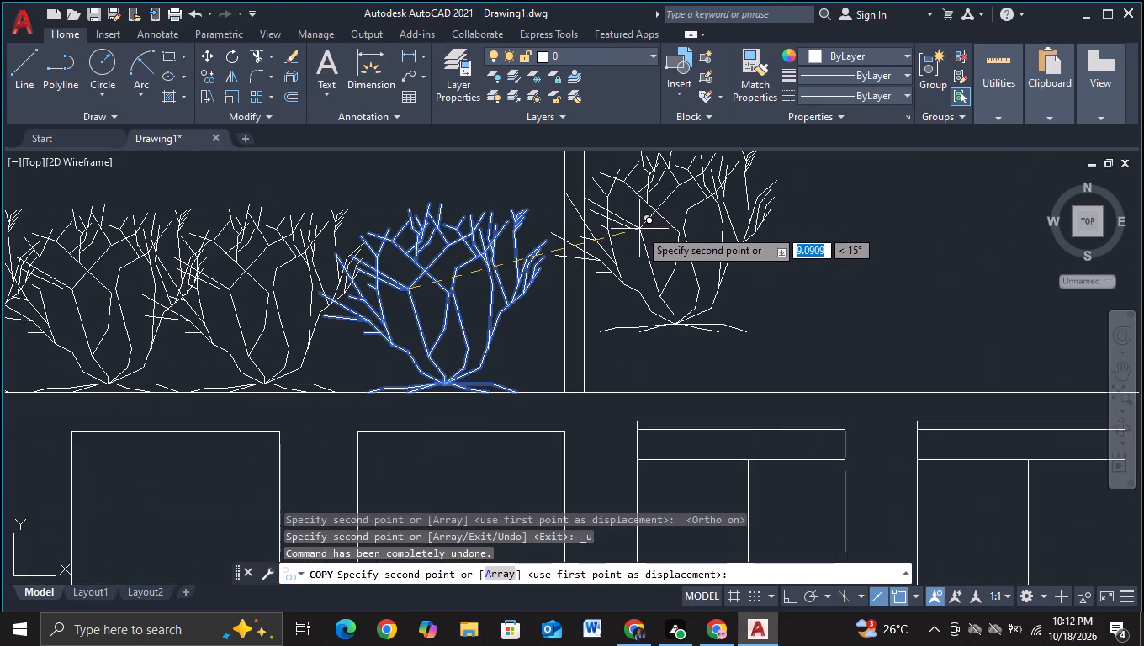
{"action": "key", "text": "F8"}
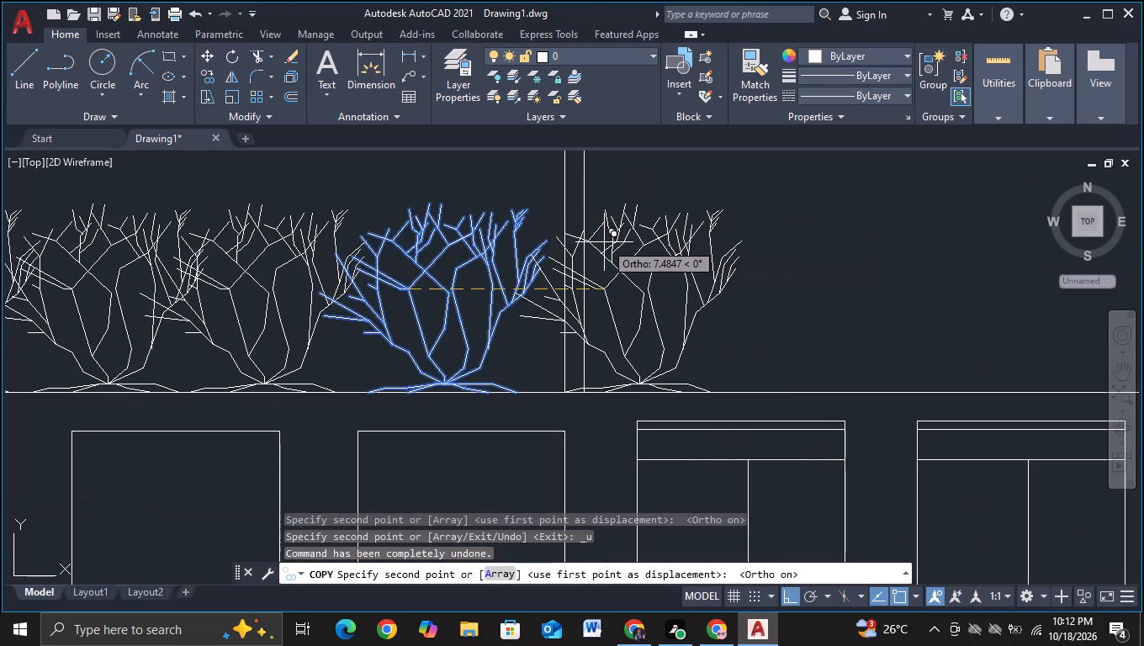
{"action": "left_click", "coordinate": [604, 242]}
{"action": "left_click", "coordinate": [760, 246]}
{"action": "middle_click_drag", "start_coordinate": [852, 252], "coordinate": [292, 249]}
{"action": "left_click", "coordinate": [366, 239]}
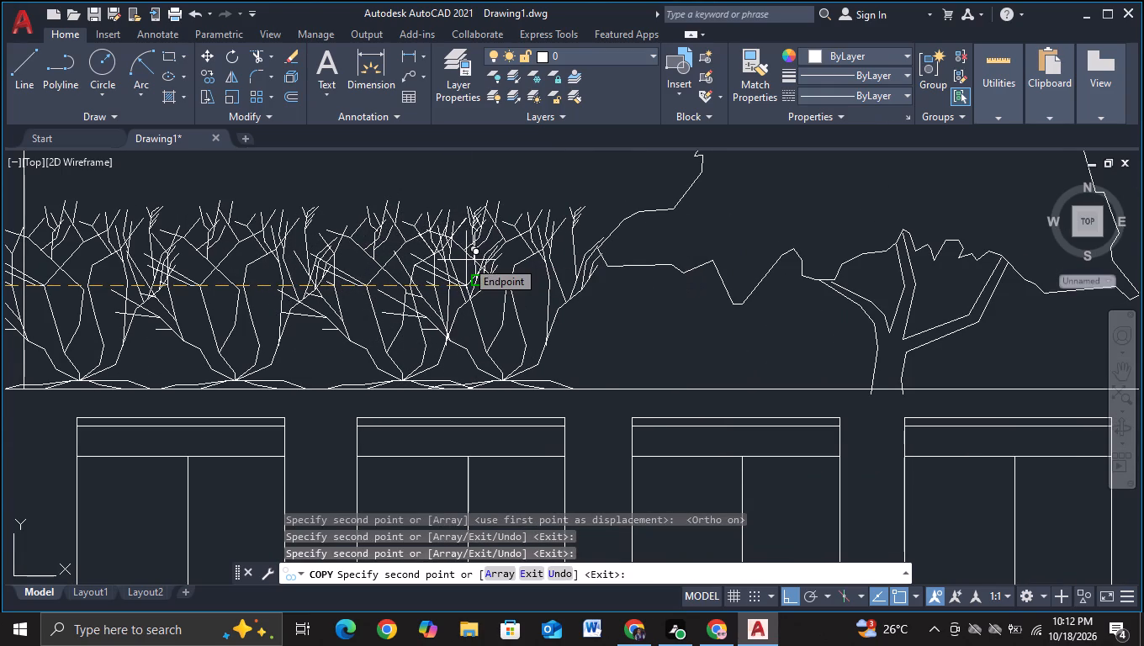
{"action": "left_click", "coordinate": [542, 273]}
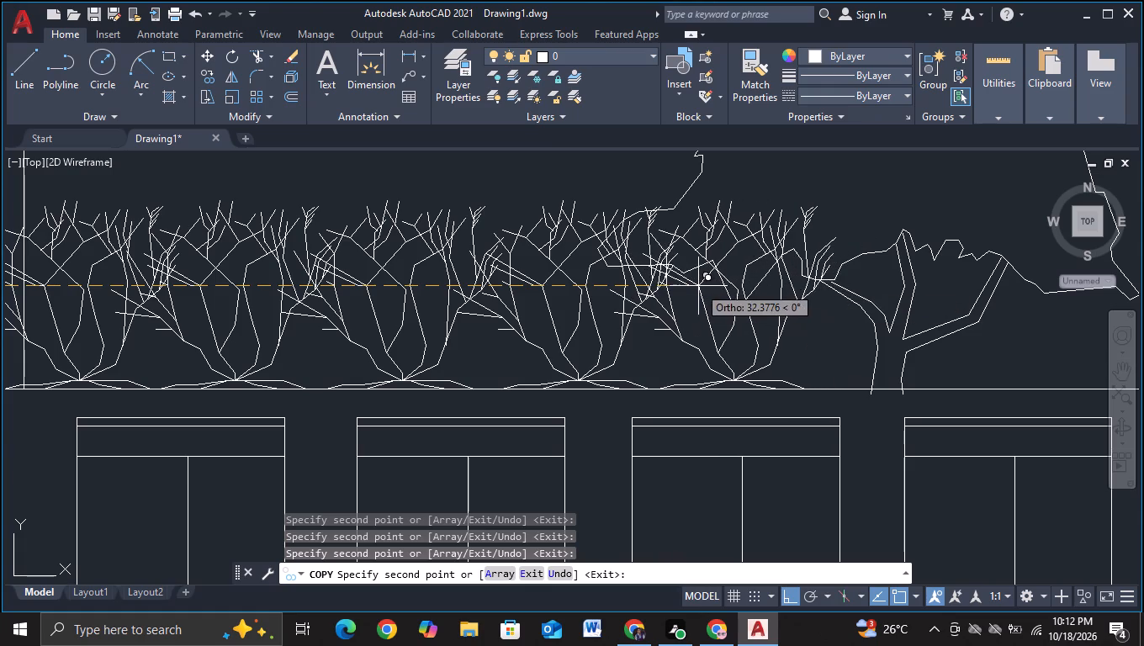
{"action": "middle_click_drag", "start_coordinate": [835, 304], "coordinate": [84, 258]}
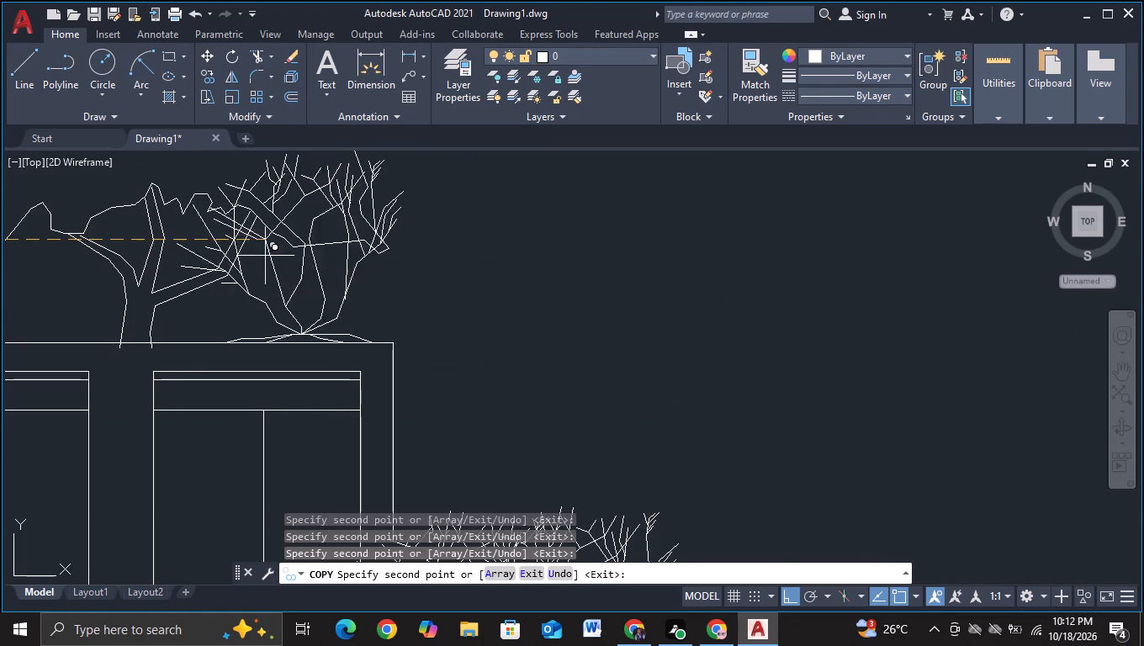
{"action": "scroll", "coordinate": [288, 259], "scroll_direction": "down", "scroll_amount": 3}
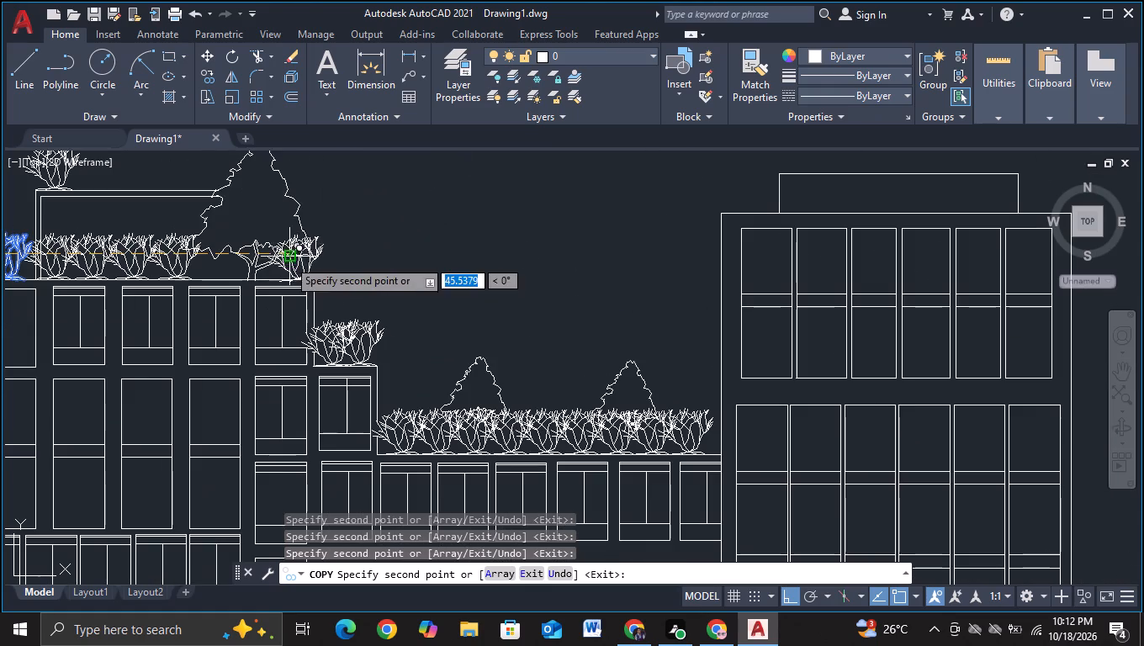
{"action": "key", "text": "Escape"}
Delete the main roof shrub that overlaps the large tree's foliage, leaving the rest of the row.
{"action": "middle_click_drag", "start_coordinate": [342, 253], "coordinate": [537, 266]}
{"action": "scroll", "coordinate": [413, 262], "scroll_direction": "up", "scroll_amount": 2}
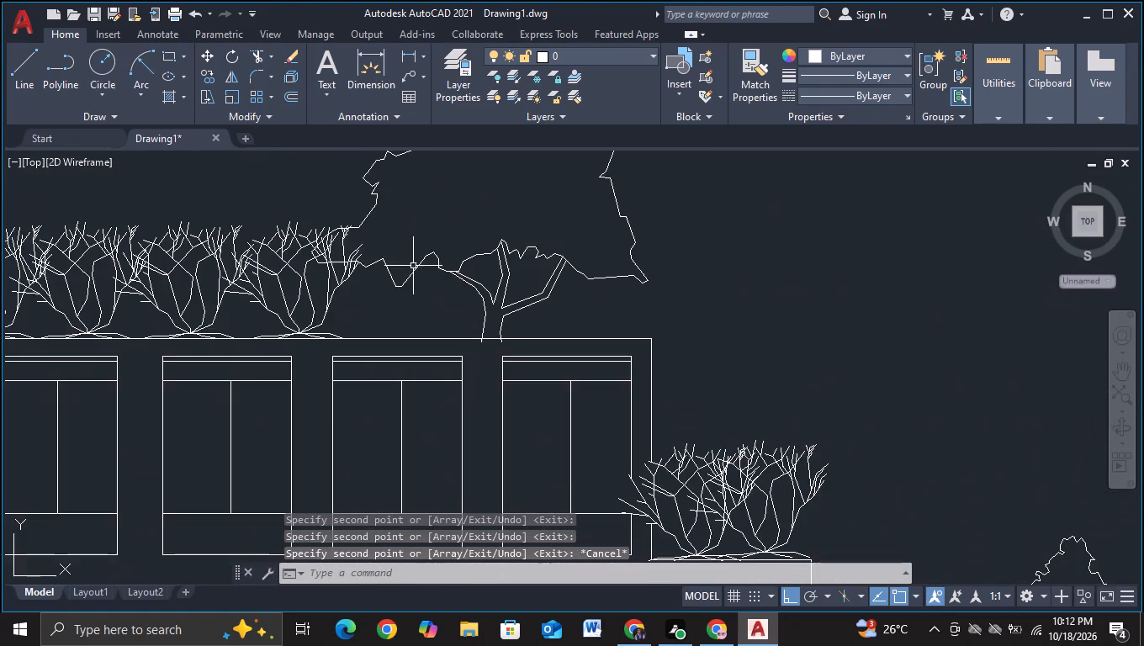
{"action": "middle_click_drag", "start_coordinate": [379, 252], "coordinate": [507, 235]}
{"action": "left_click", "coordinate": [253, 61]}
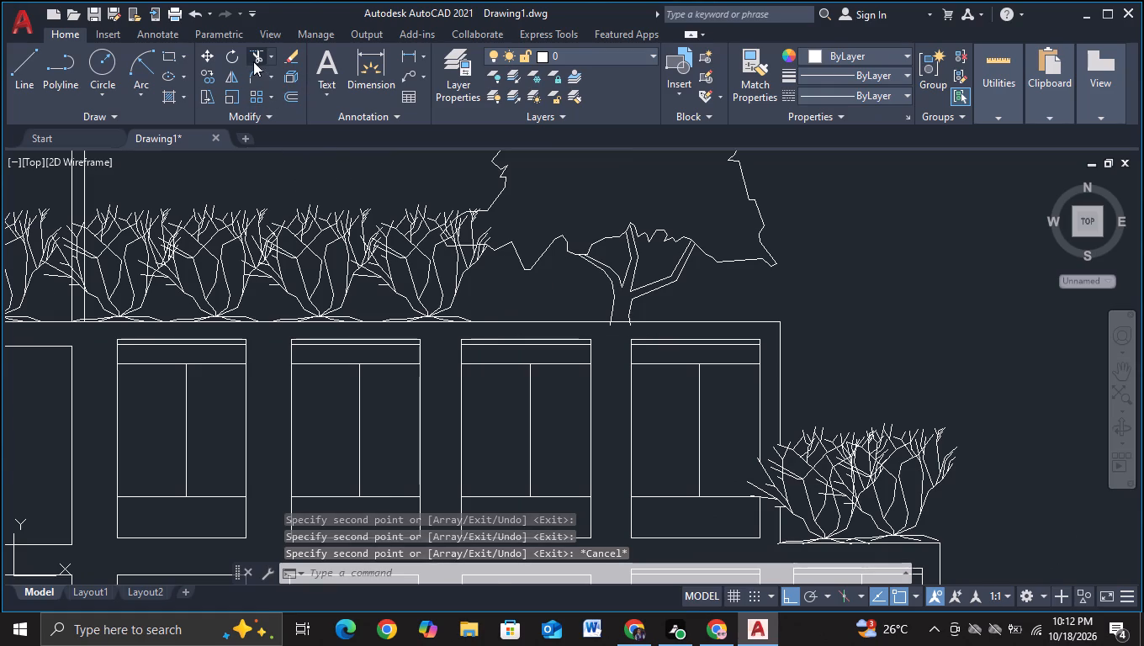
{"action": "key", "text": "Escape"}
{"action": "left_click", "coordinate": [453, 289]}
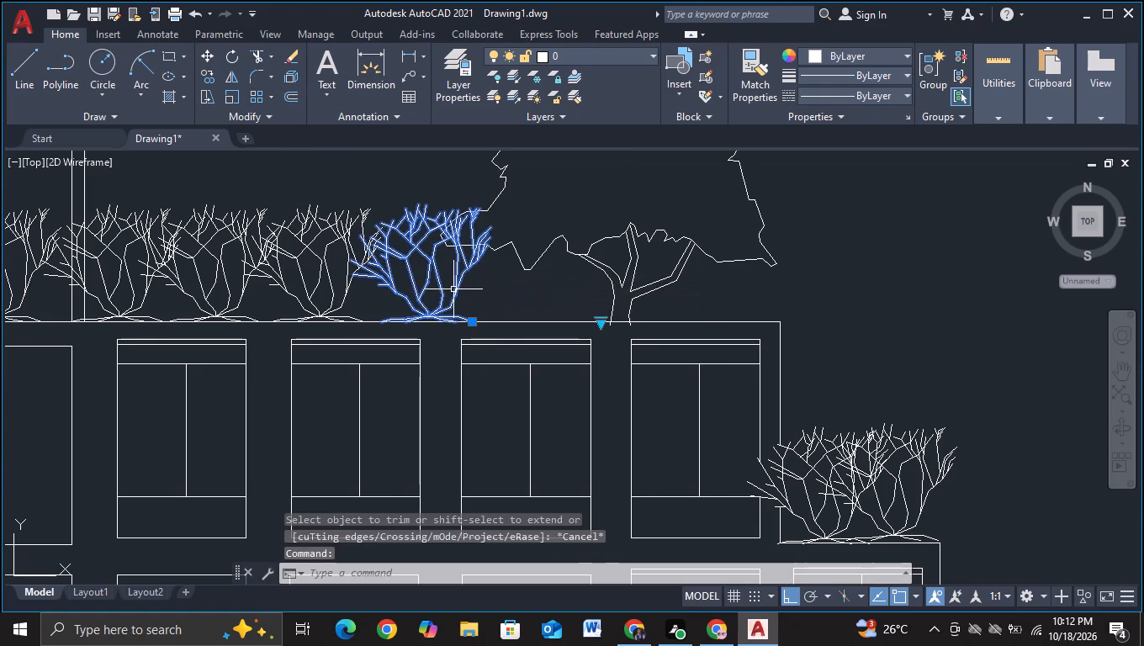
{"action": "key", "text": "Delete"}
{"action": "middle_click_drag", "start_coordinate": [441, 291], "coordinate": [436, 300]}
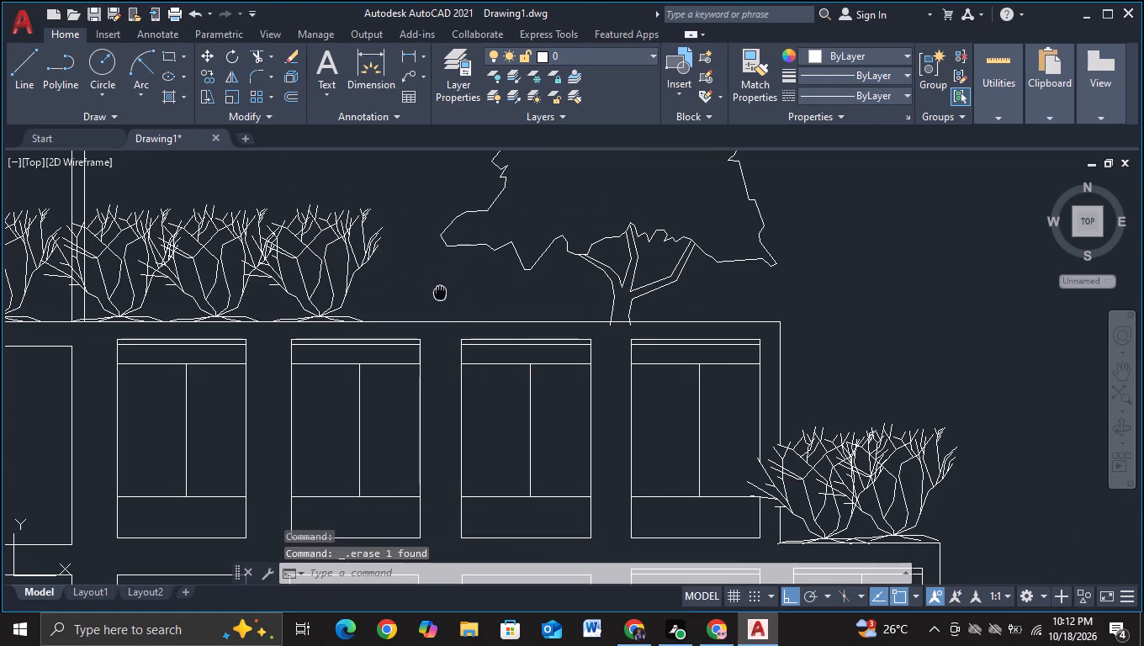
Delete the lone shrub standing on top of the rooftop frame's outer corner above the main block.
{"action": "middle_click_drag", "start_coordinate": [436, 300], "coordinate": [404, 357]}
{"action": "scroll", "coordinate": [396, 323], "scroll_direction": "down", "scroll_amount": 1}
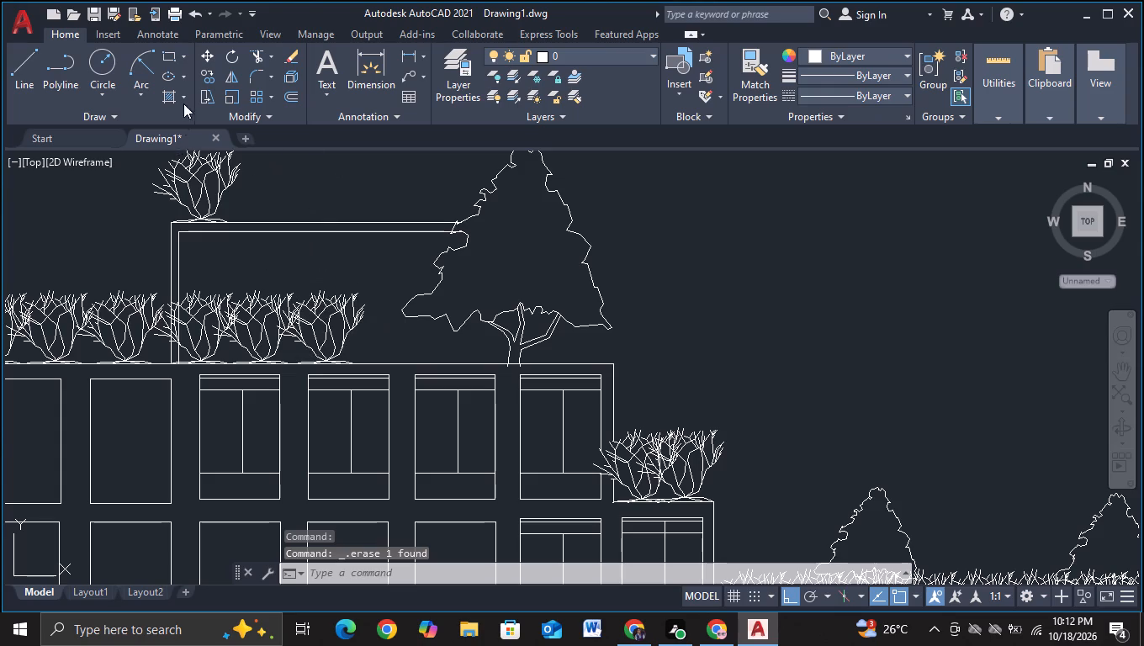
{"action": "left_click", "coordinate": [215, 173]}
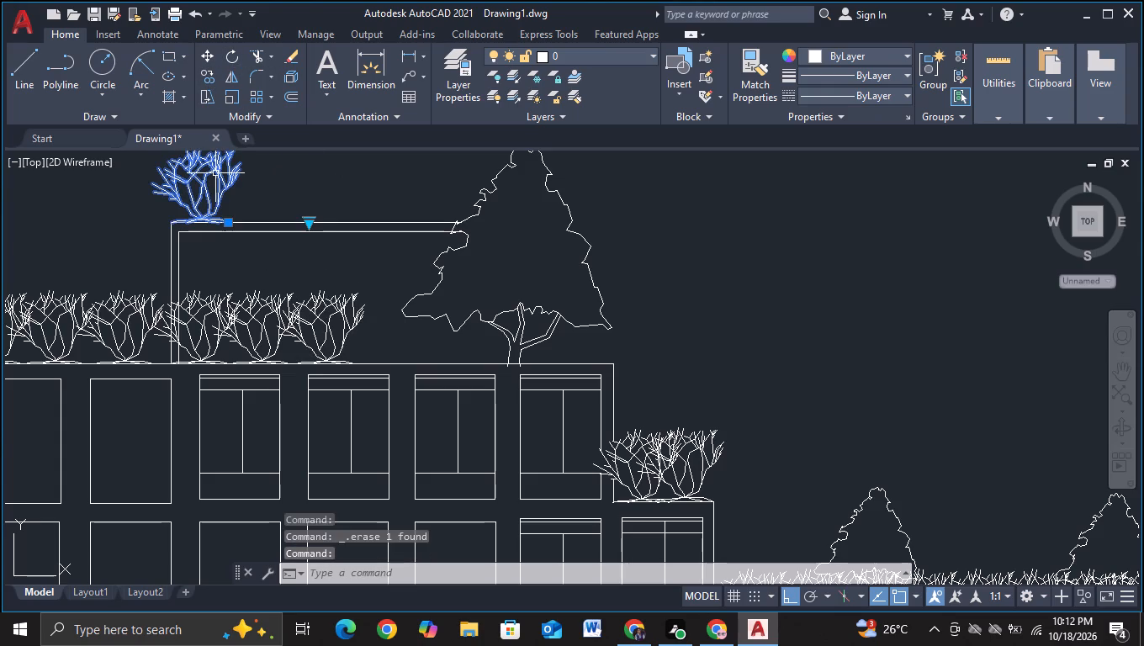
{"action": "key", "text": "Delete"}
Trim the rooftop frame's two upright lines where they pass behind the lower branches of the roof shrub.
{"action": "scroll", "coordinate": [215, 173], "scroll_direction": "down", "scroll_amount": 1}
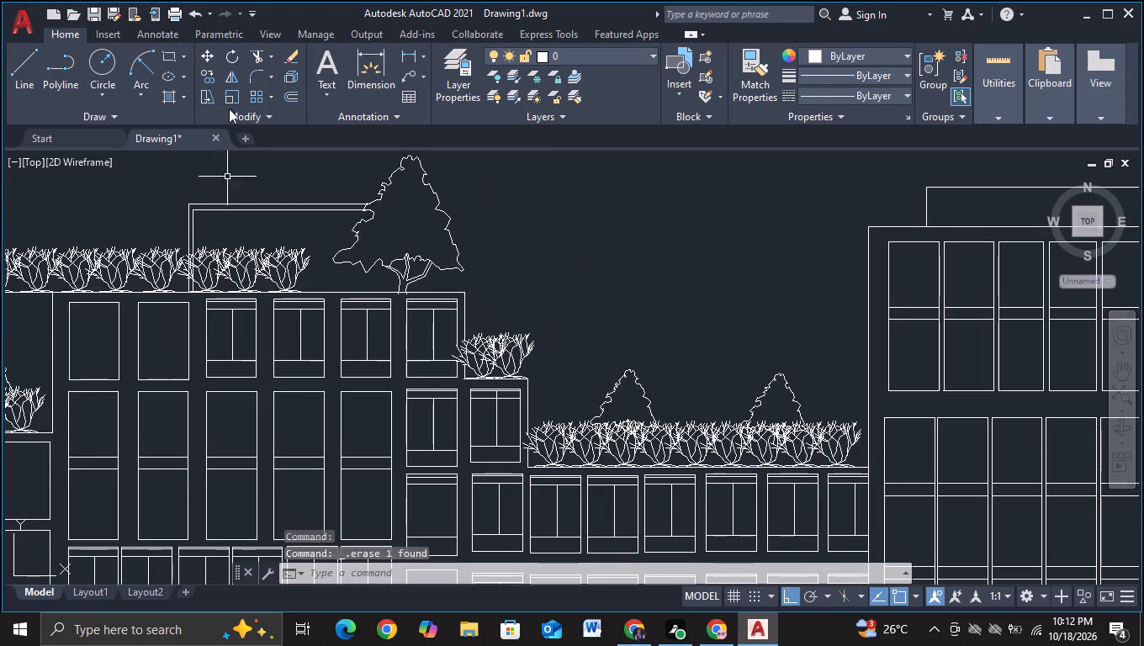
{"action": "left_click", "coordinate": [257, 56]}
{"action": "scroll", "coordinate": [168, 272], "scroll_direction": "up", "scroll_amount": 2}
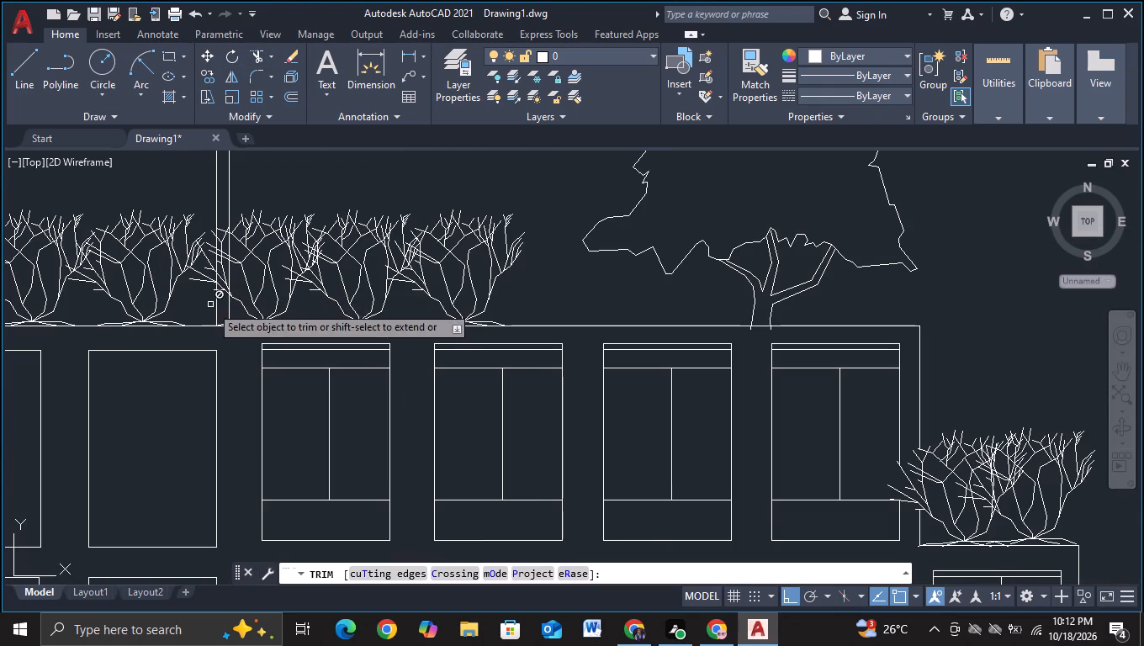
{"action": "left_click_drag", "start_coordinate": [204, 313], "coordinate": [243, 311]}
{"action": "scroll", "coordinate": [234, 299], "scroll_direction": "up", "scroll_amount": 2}
{"action": "left_click_drag", "start_coordinate": [165, 236], "coordinate": [165, 236]}
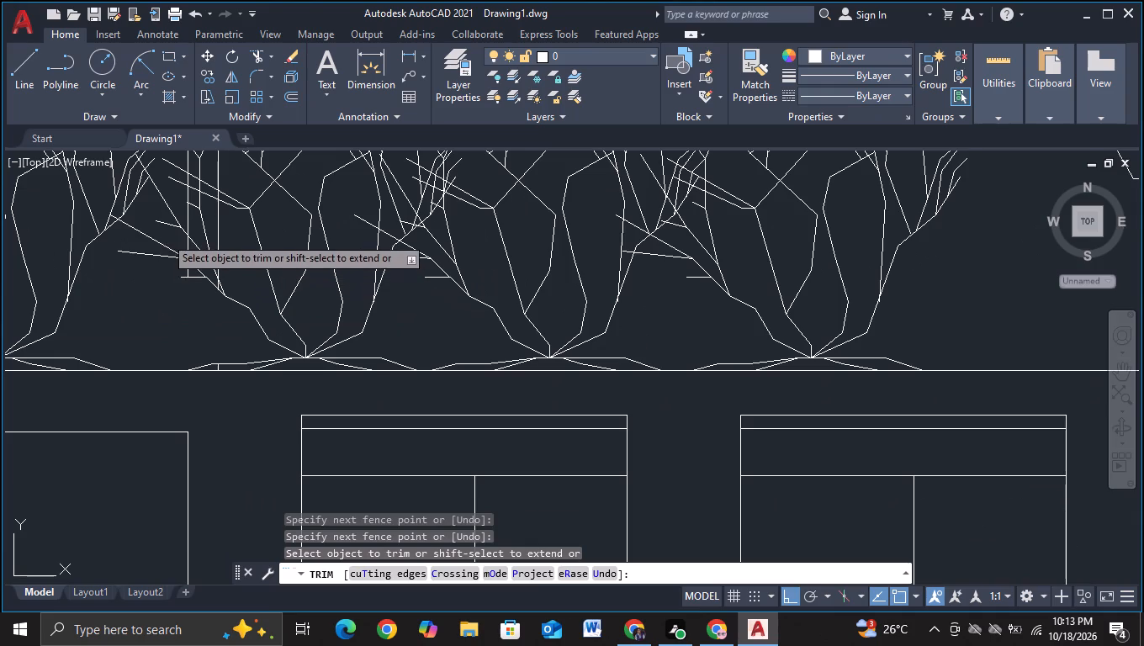
{"action": "left_click_drag", "start_coordinate": [165, 236], "coordinate": [233, 219]}
{"action": "left_click_drag", "start_coordinate": [214, 217], "coordinate": [170, 292]}
{"action": "left_click_drag", "start_coordinate": [193, 258], "coordinate": [188, 304]}
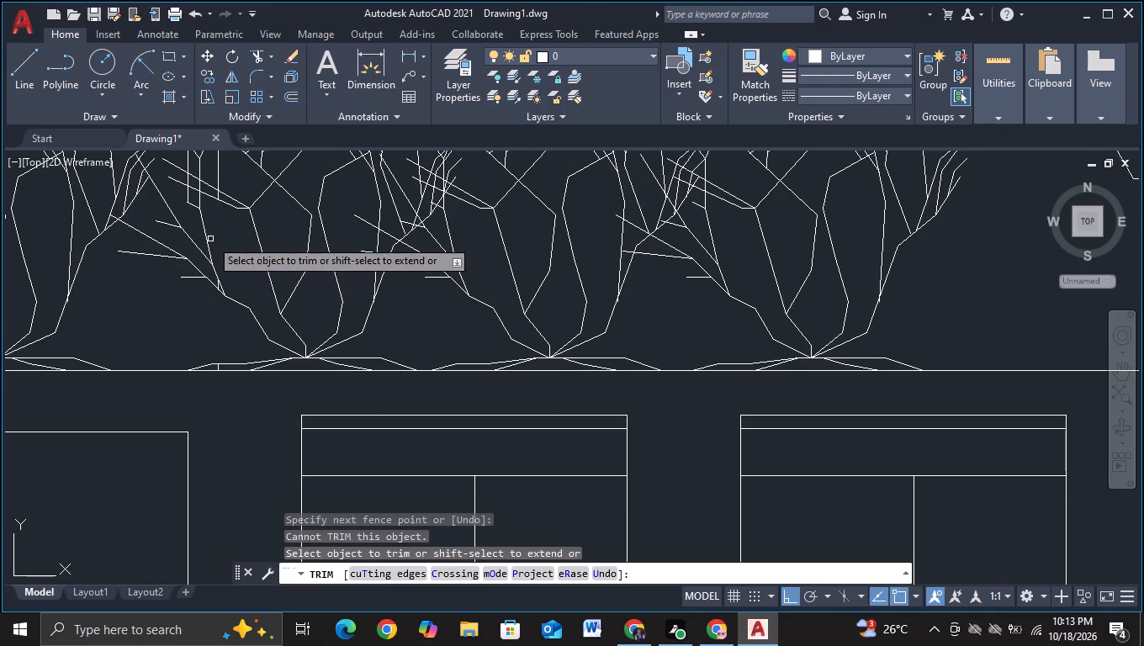
Trim the remaining pieces of the frame's two uprights inside the shrub's upper branches.
{"action": "middle_click_drag", "start_coordinate": [211, 238], "coordinate": [243, 418]}
{"action": "left_click", "coordinate": [173, 344]}
{"action": "left_click_drag", "start_coordinate": [180, 337], "coordinate": [230, 331]}
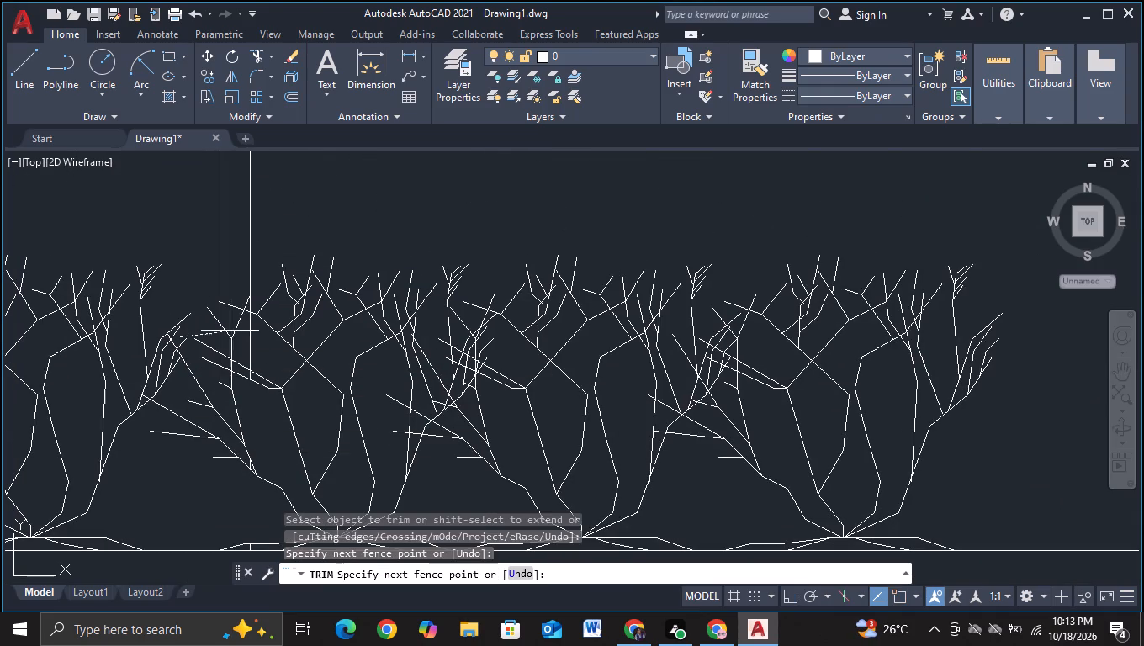
{"action": "left_click_drag", "start_coordinate": [230, 331], "coordinate": [221, 387]}
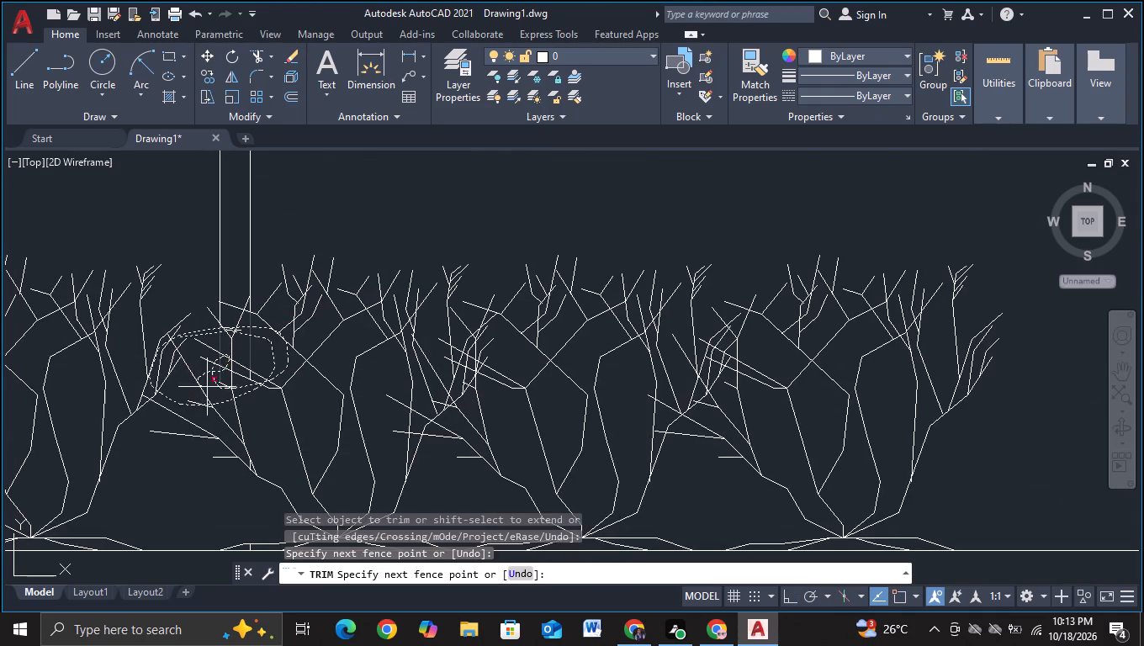
{"action": "left_click_drag", "start_coordinate": [221, 387], "coordinate": [241, 400]}
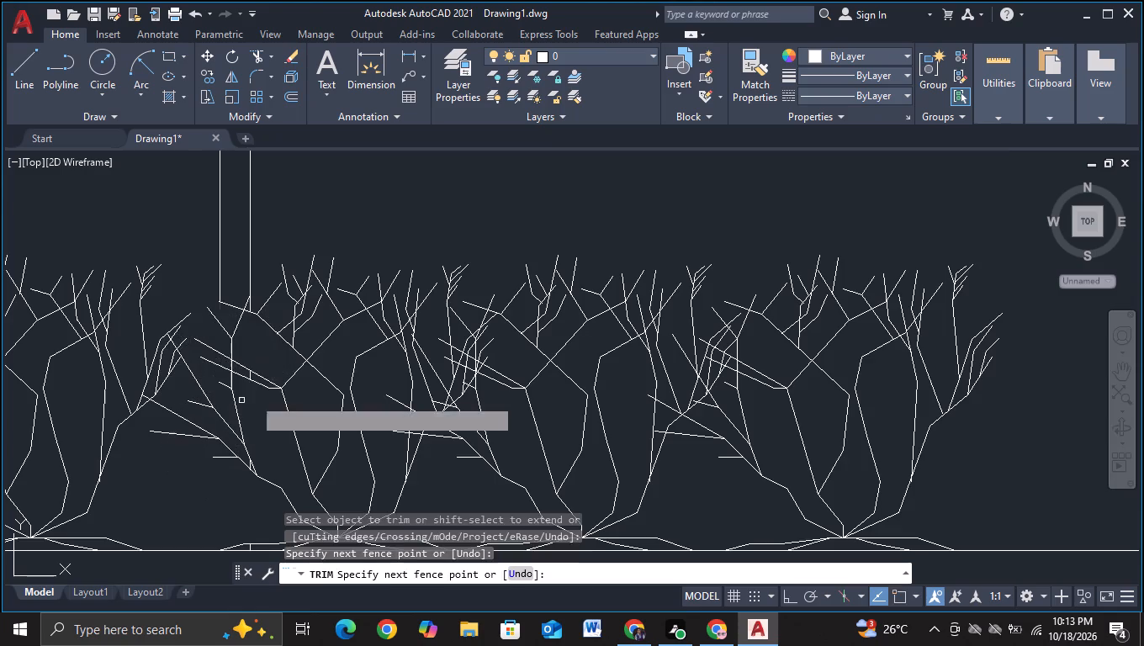
{"action": "scroll", "coordinate": [270, 394], "scroll_direction": "down", "scroll_amount": 2}
{"action": "scroll", "coordinate": [262, 383], "scroll_direction": "up", "scroll_amount": 2}
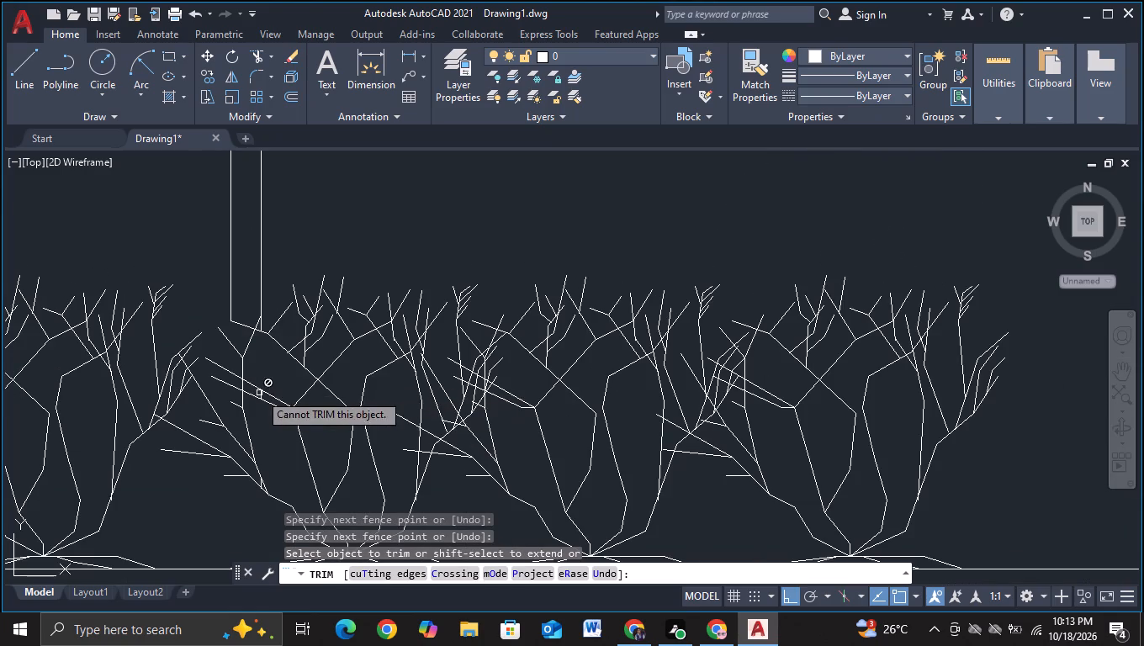
{"action": "scroll", "coordinate": [259, 394], "scroll_direction": "up", "scroll_amount": 3}
{"action": "left_click", "coordinate": [259, 394]}
{"action": "scroll", "coordinate": [270, 397], "scroll_direction": "down", "scroll_amount": 3}
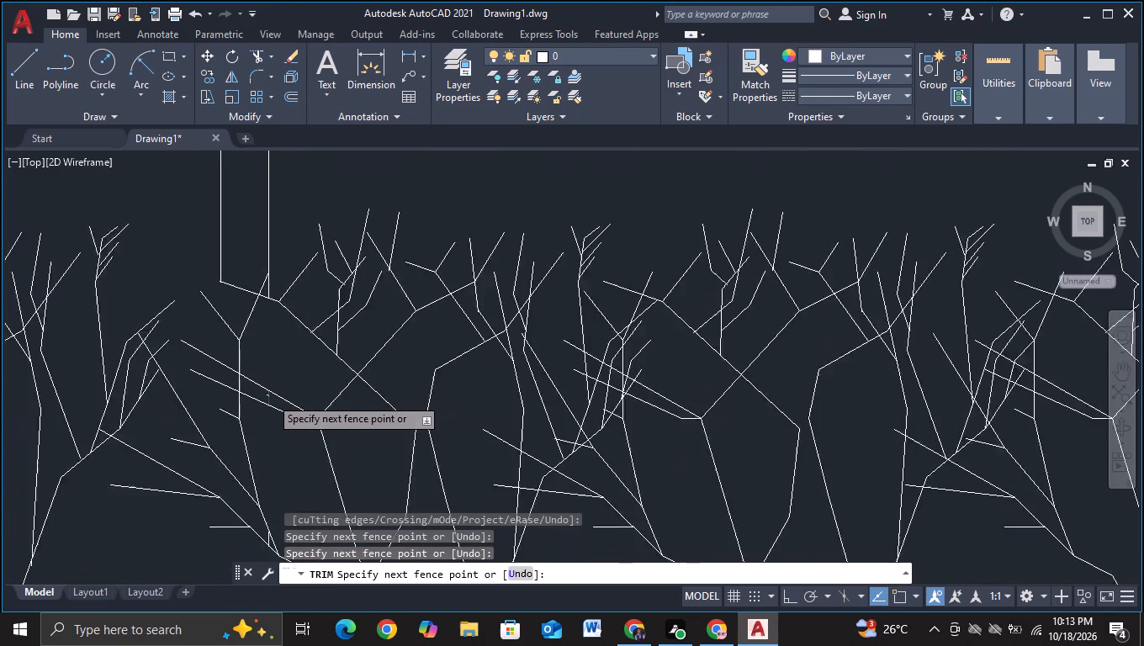
{"action": "left_click", "coordinate": [271, 397]}
{"action": "scroll", "coordinate": [294, 374], "scroll_direction": "down", "scroll_amount": 4}
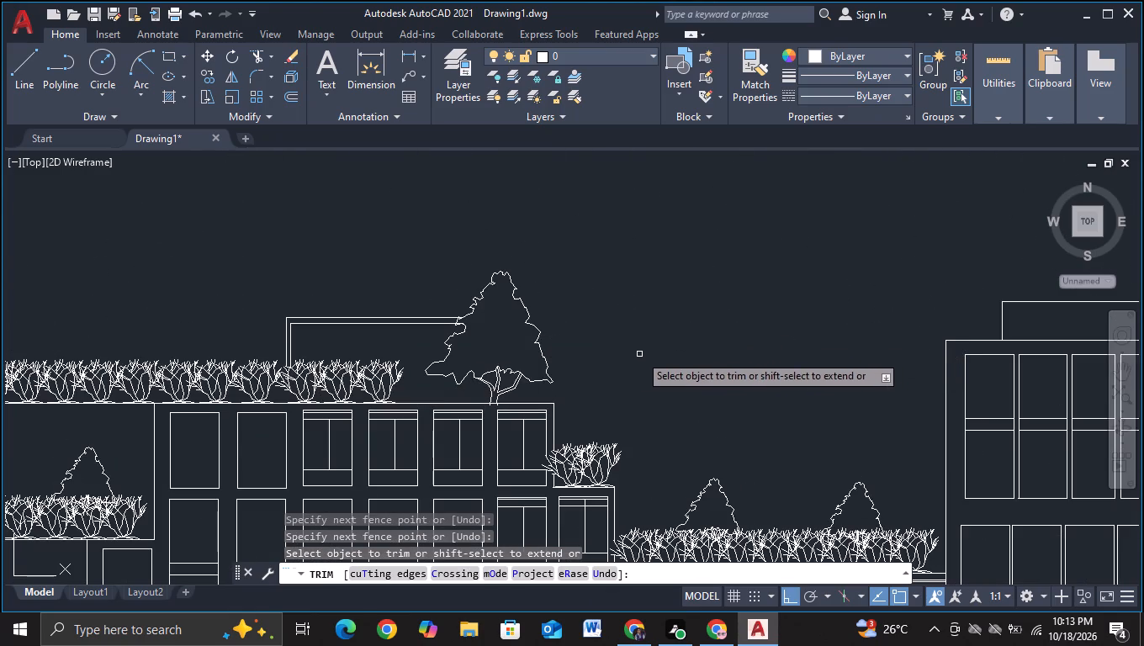
Draw a vertical line in line with the frame's outer upright, from just below the roofline up to the shrub's lower branch.
{"action": "scroll", "coordinate": [593, 350], "scroll_direction": "up", "scroll_amount": 2}
{"action": "middle_click_drag", "start_coordinate": [609, 318], "coordinate": [869, 277]}
{"action": "middle_click_drag", "start_coordinate": [333, 401], "coordinate": [381, 363]}
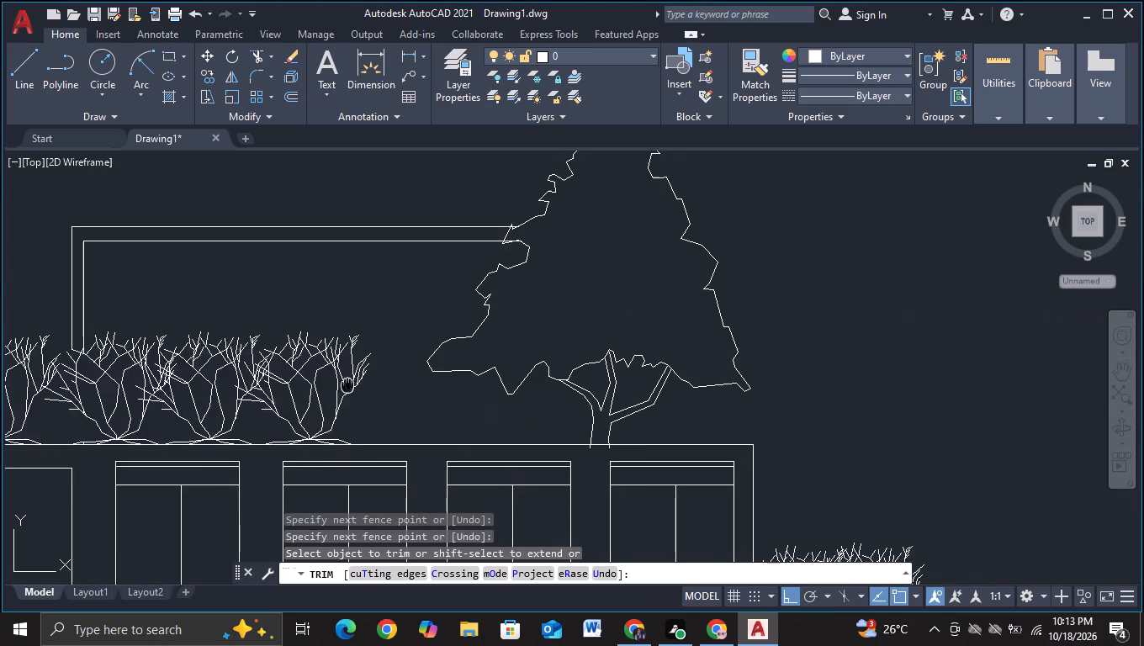
{"action": "middle_click_drag", "start_coordinate": [381, 363], "coordinate": [505, 321]}
{"action": "left_click", "coordinate": [6, 92]}
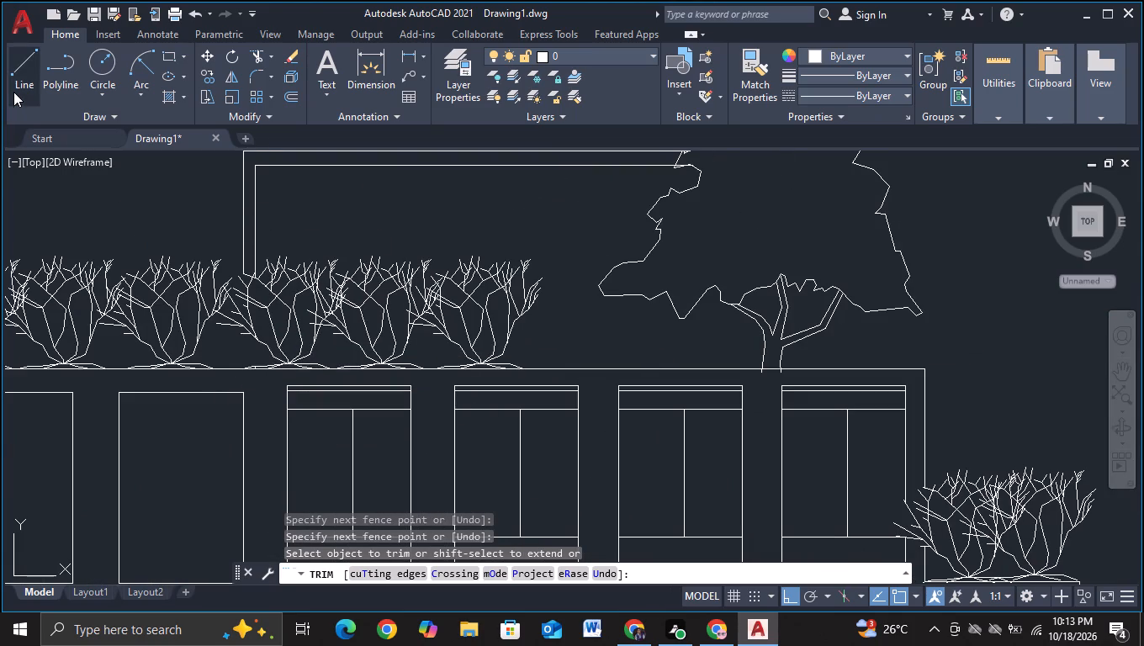
{"action": "left_click", "coordinate": [22, 90]}
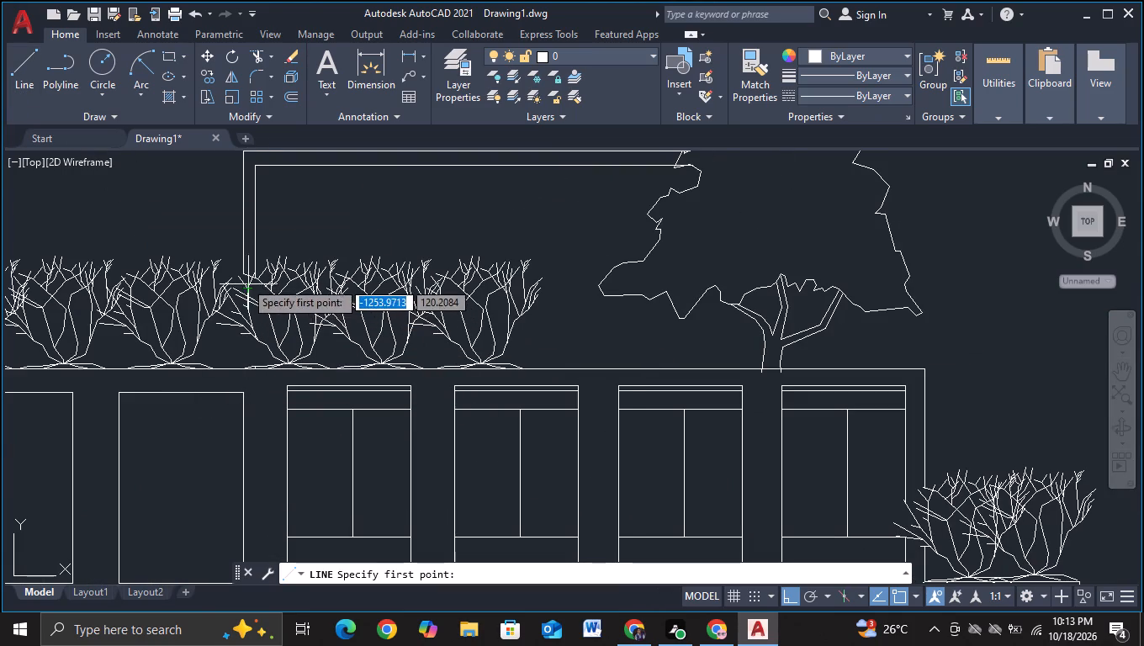
{"action": "left_click", "coordinate": [242, 382]}
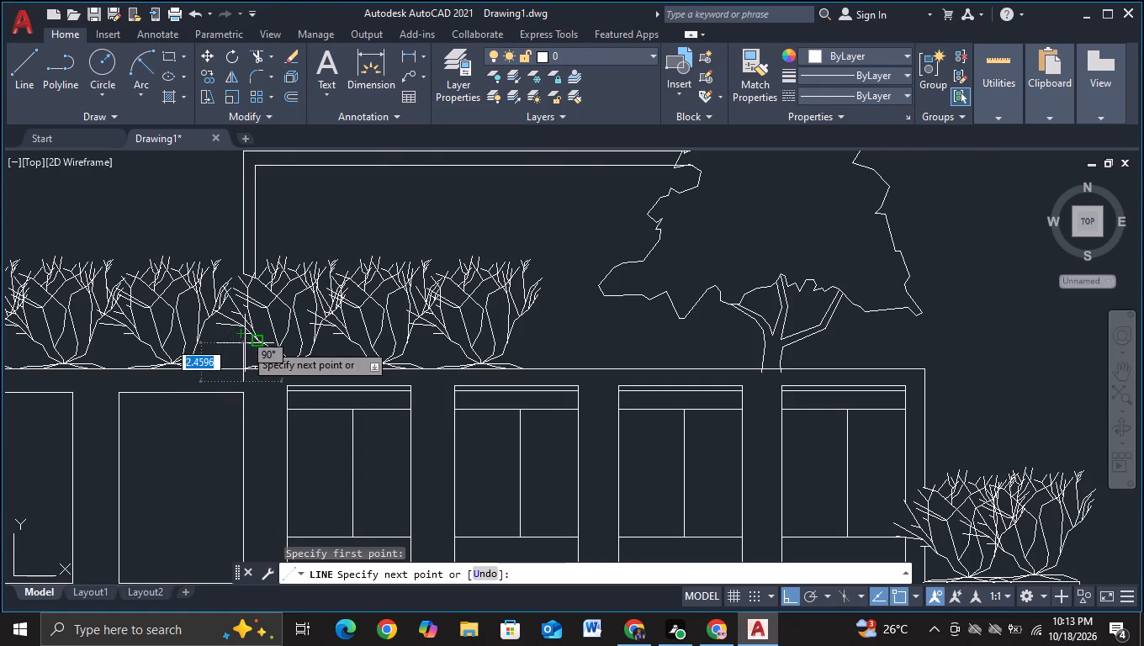
{"action": "scroll", "coordinate": [245, 343], "scroll_direction": "up", "scroll_amount": 2}
{"action": "left_click", "coordinate": [240, 299]}
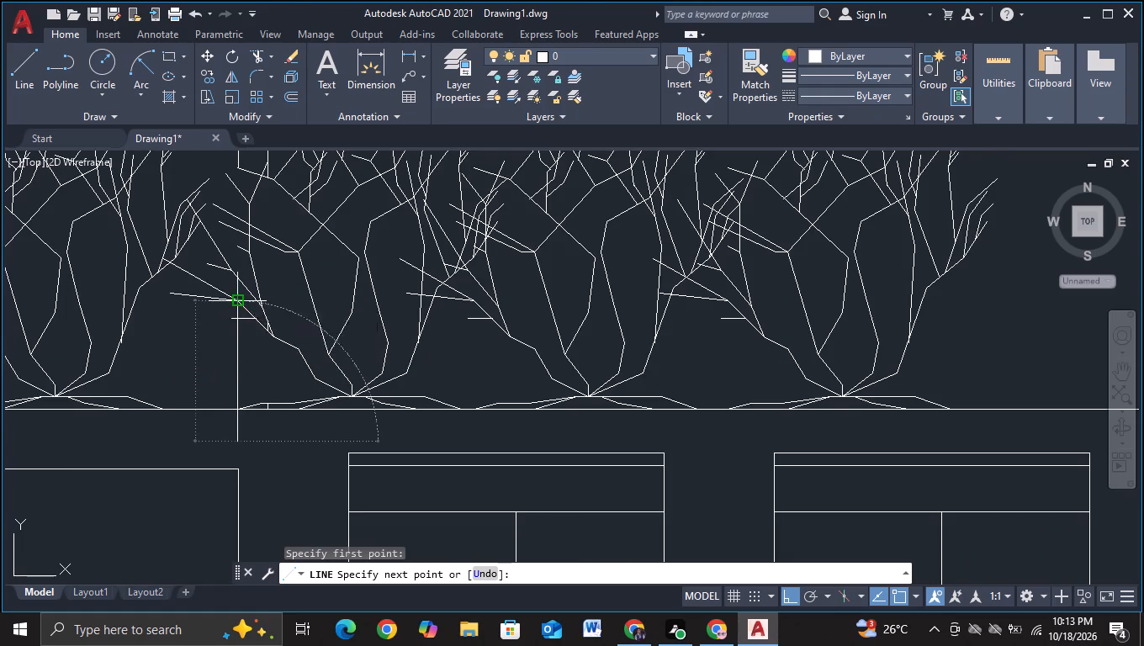
{"action": "key", "text": "Escape"}
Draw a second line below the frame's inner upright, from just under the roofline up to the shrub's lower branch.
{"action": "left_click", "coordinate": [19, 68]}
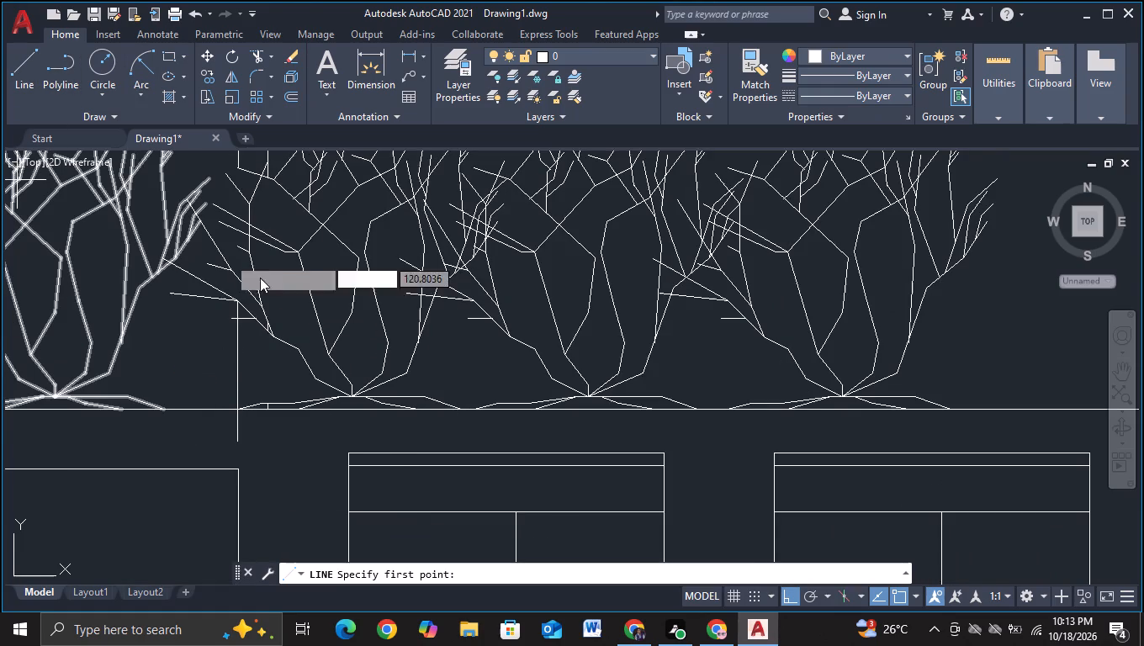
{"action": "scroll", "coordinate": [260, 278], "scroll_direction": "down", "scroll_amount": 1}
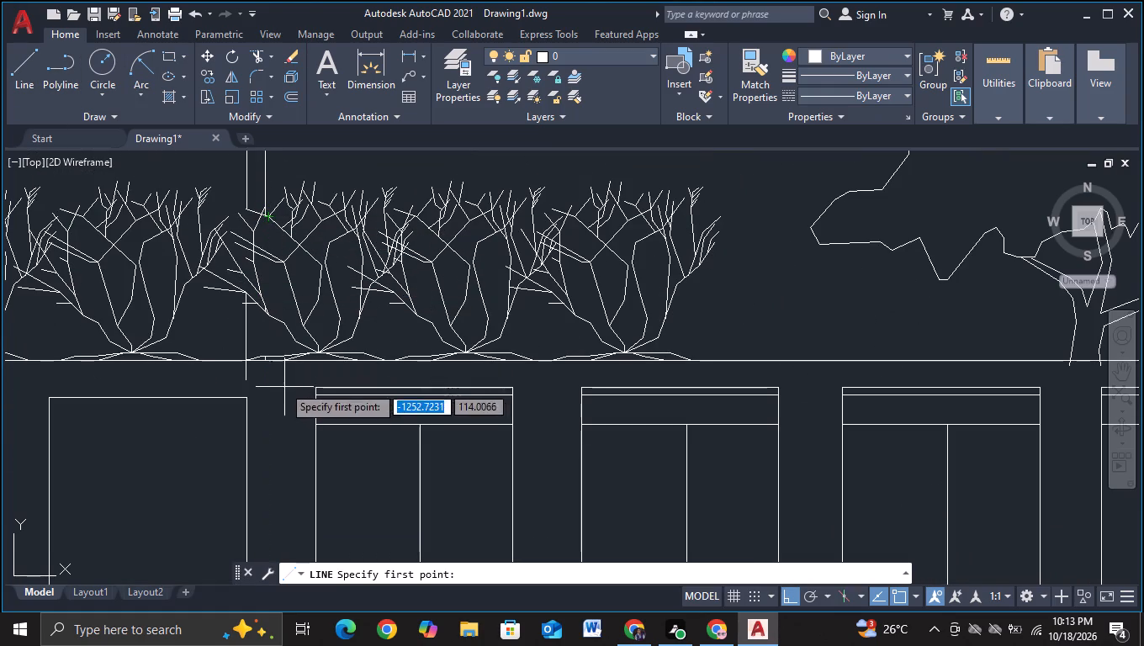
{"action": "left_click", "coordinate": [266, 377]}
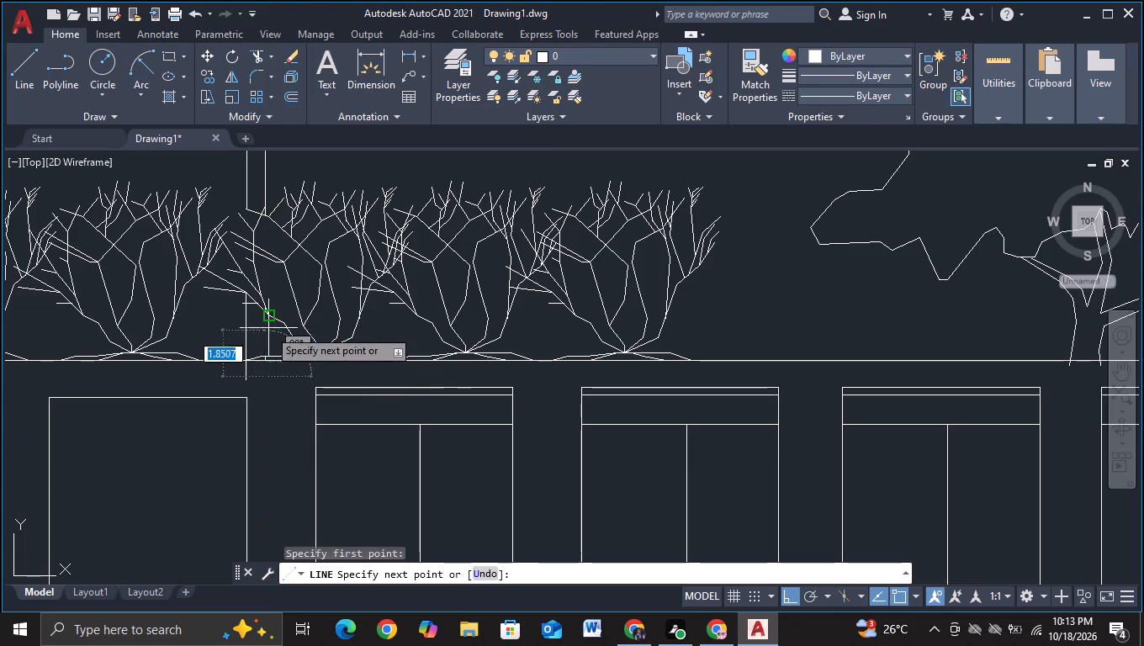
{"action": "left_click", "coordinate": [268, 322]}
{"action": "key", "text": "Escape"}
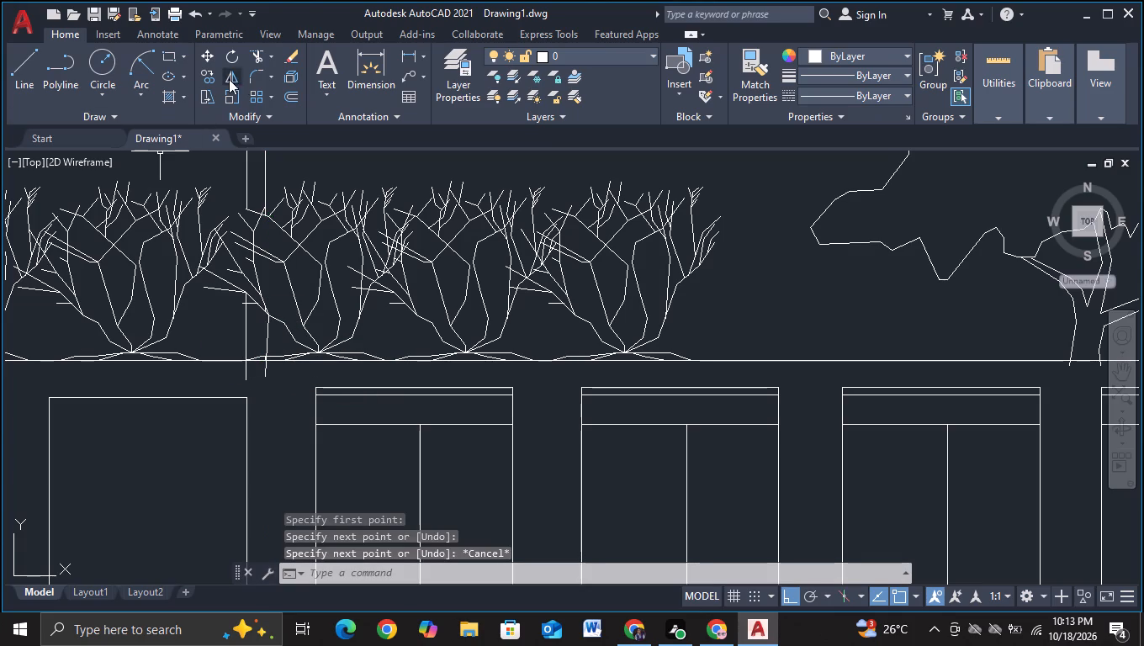
Trim the ends of both new upright lines that extend below the roofline.
{"action": "left_click", "coordinate": [253, 62]}
{"action": "left_click_drag", "start_coordinate": [221, 377], "coordinate": [252, 376]}
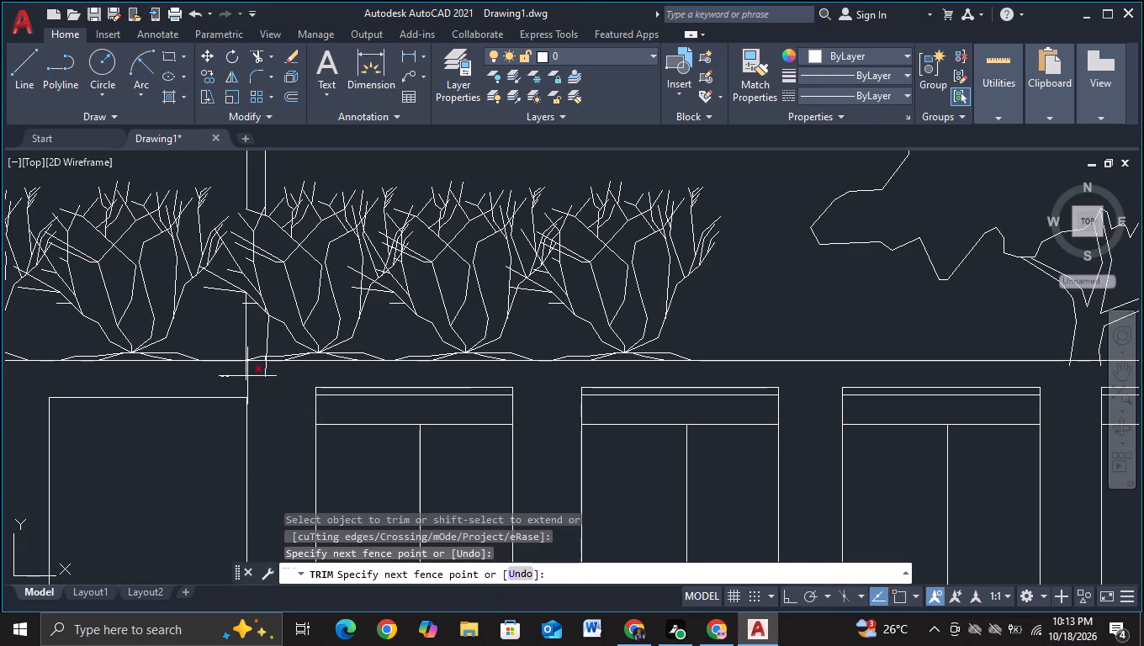
{"action": "left_click_drag", "start_coordinate": [252, 376], "coordinate": [294, 377]}
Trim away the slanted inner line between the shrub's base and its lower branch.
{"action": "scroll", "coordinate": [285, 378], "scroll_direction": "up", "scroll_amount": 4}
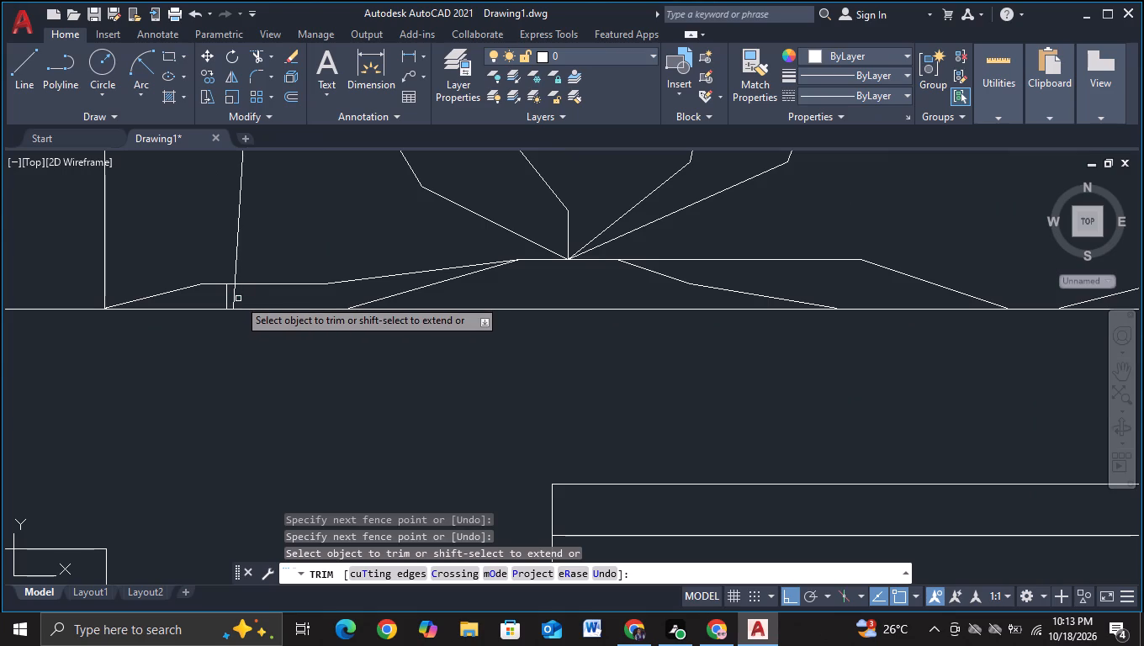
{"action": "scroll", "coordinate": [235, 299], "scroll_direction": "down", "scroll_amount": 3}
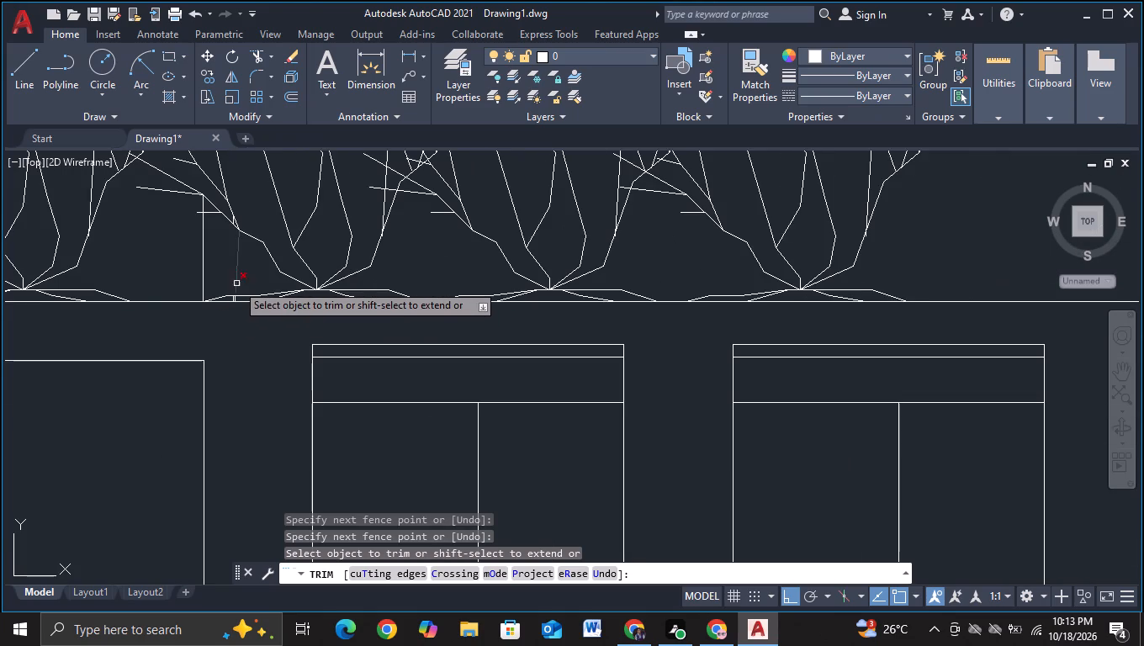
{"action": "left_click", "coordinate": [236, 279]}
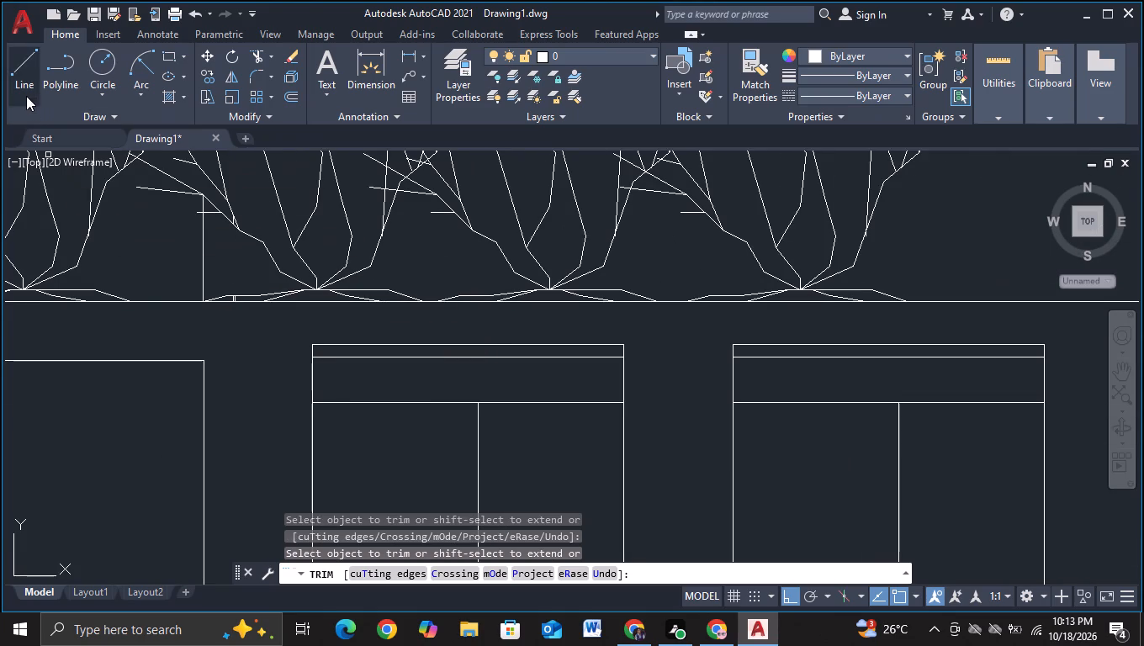
Redraw the inner upright's line from the shrub's base outline up to the branch where the trimmed frame line ends.
{"action": "left_click", "coordinate": [24, 94]}
{"action": "left_click", "coordinate": [236, 292]}
{"action": "middle_click_drag", "start_coordinate": [225, 250], "coordinate": [222, 333]}
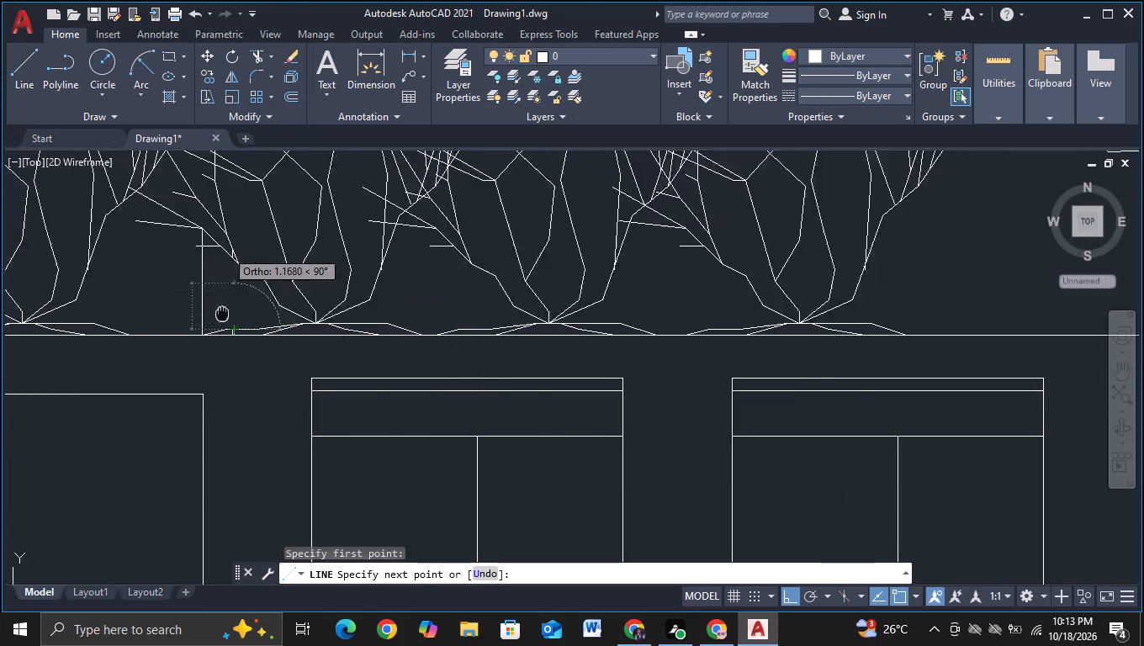
{"action": "middle_click_drag", "start_coordinate": [222, 333], "coordinate": [225, 395]}
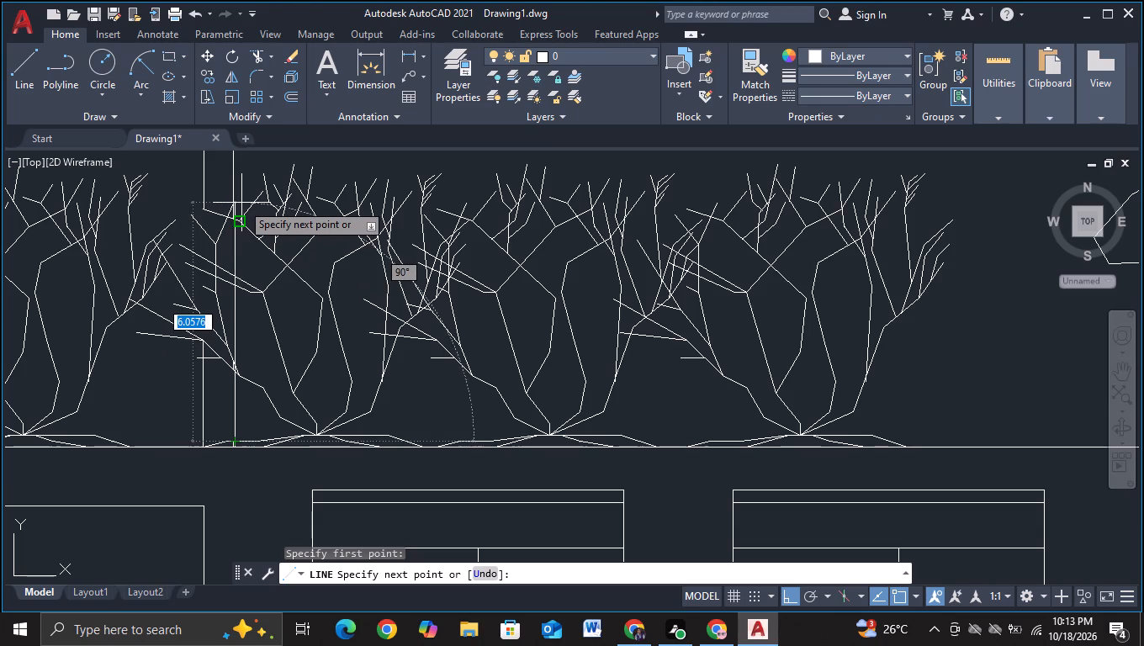
{"action": "left_click", "coordinate": [241, 203]}
{"action": "key", "text": "Escape"}
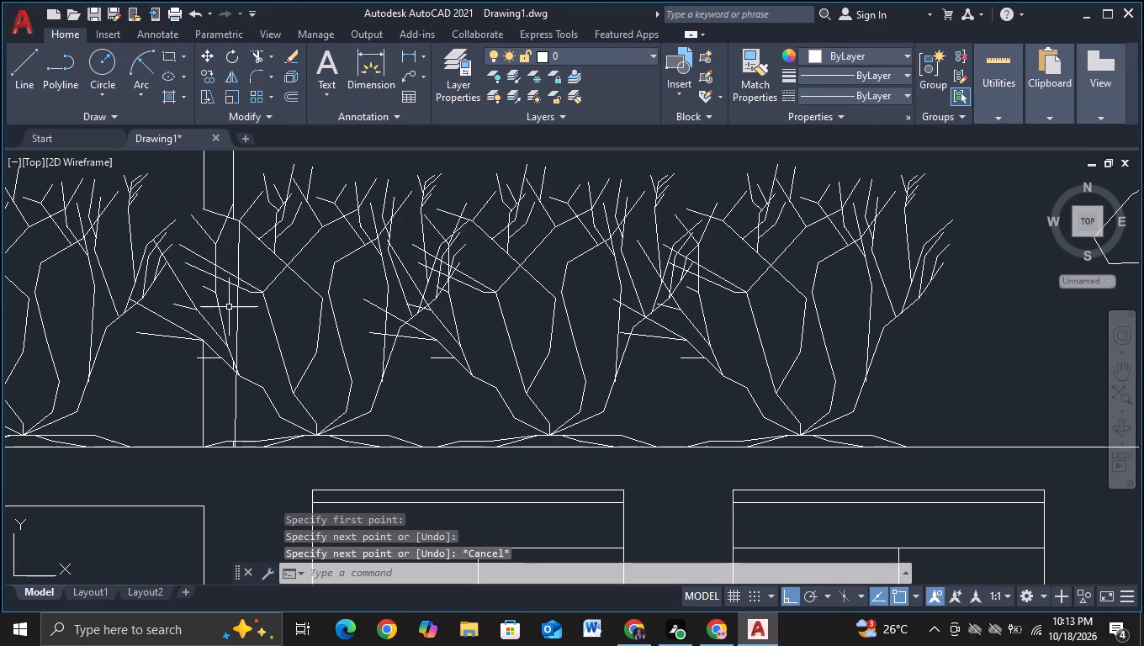
Trim the inner upright where it crosses the shrub's upper branches, plus its leftover stubs at the lower branch and base outline.
{"action": "left_click", "coordinate": [255, 58]}
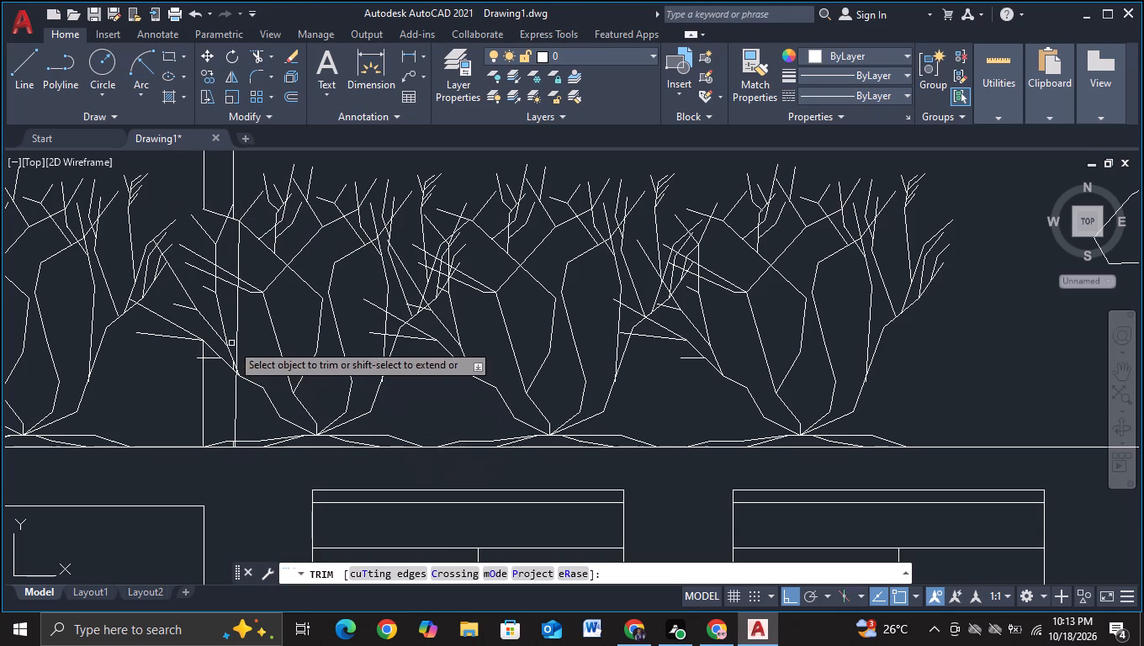
{"action": "left_click_drag", "start_coordinate": [231, 343], "coordinate": [269, 328]}
{"action": "left_click_drag", "start_coordinate": [227, 250], "coordinate": [270, 258]}
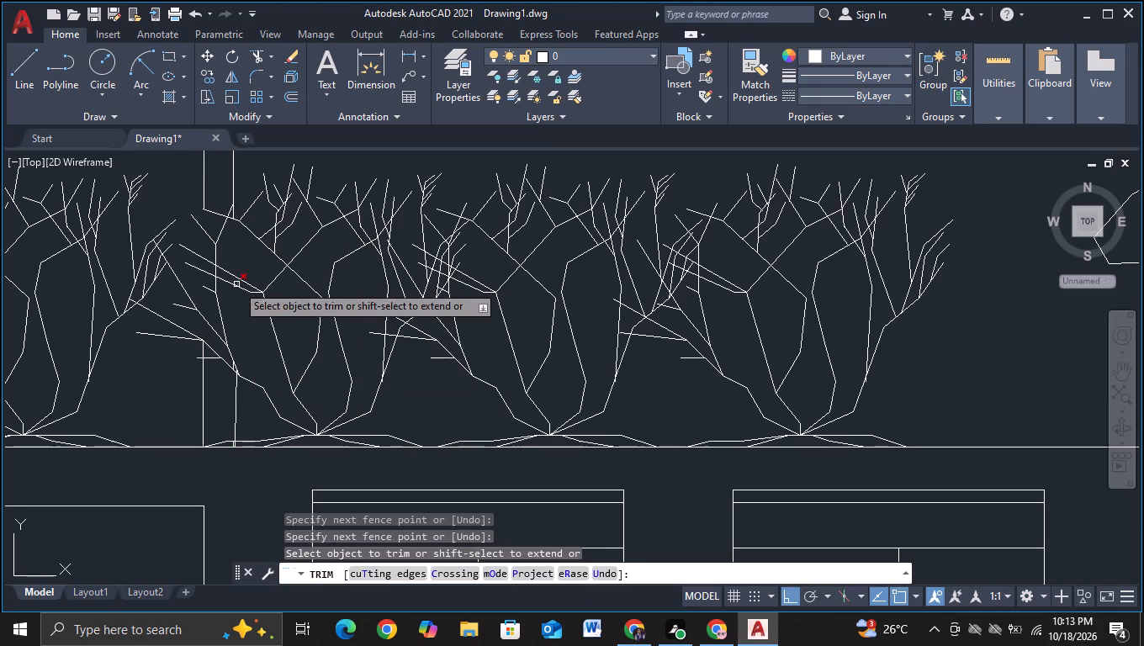
{"action": "left_click", "coordinate": [238, 283]}
{"action": "scroll", "coordinate": [230, 462], "scroll_direction": "up", "scroll_amount": 2}
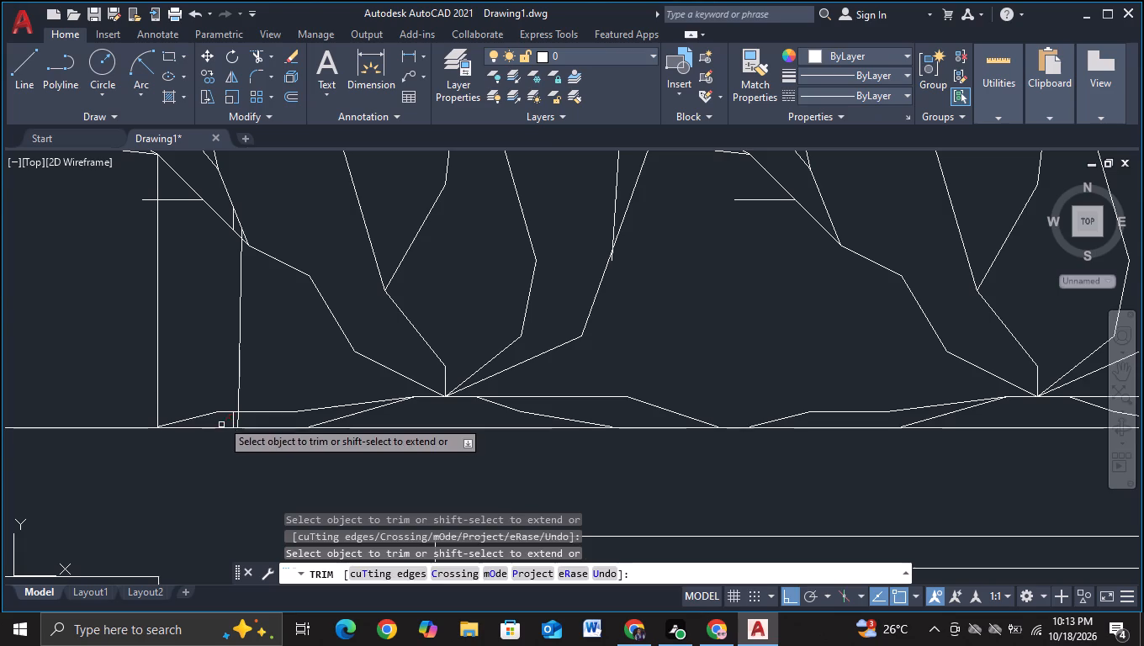
{"action": "left_click_drag", "start_coordinate": [222, 420], "coordinate": [260, 420]}
{"action": "middle_click_drag", "start_coordinate": [260, 420], "coordinate": [278, 507]}
{"action": "left_click_drag", "start_coordinate": [247, 302], "coordinate": [282, 335]}
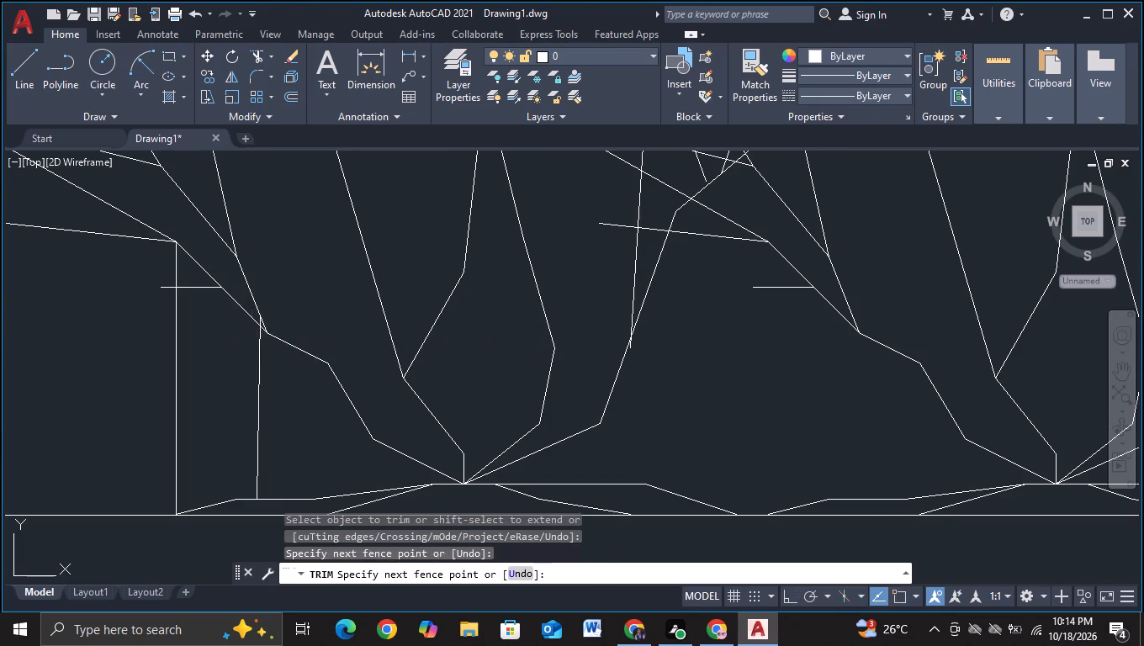
{"action": "middle_click_drag", "start_coordinate": [290, 342], "coordinate": [291, 579]}
{"action": "scroll", "coordinate": [274, 409], "scroll_direction": "down", "scroll_amount": 2}
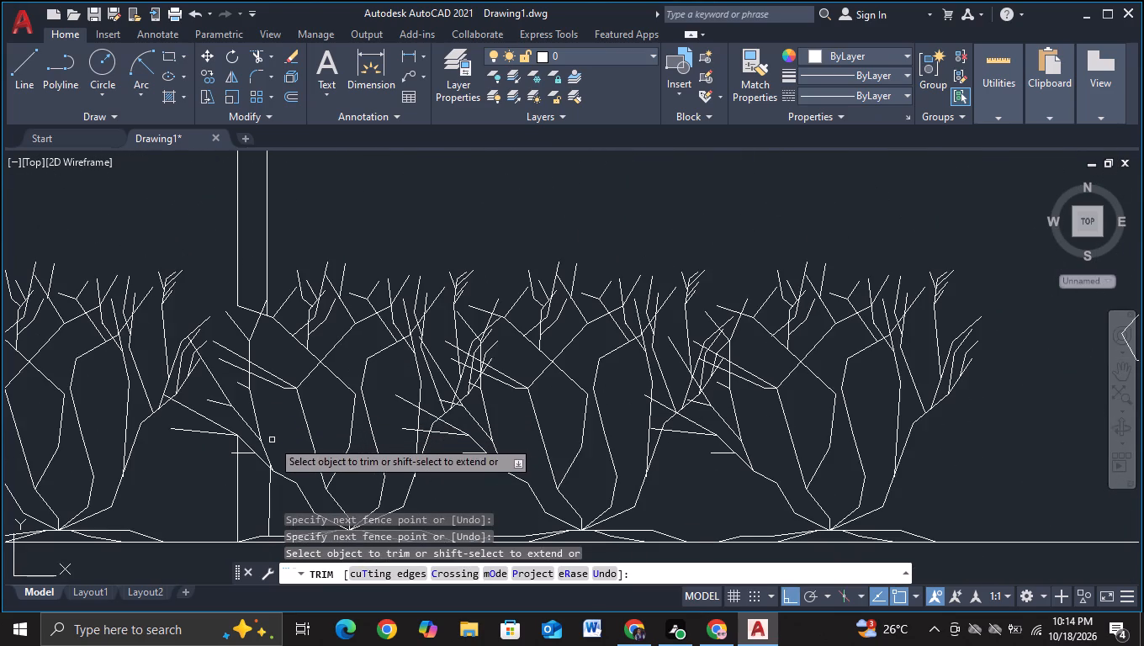
{"action": "key", "text": "Escape"}
Trim the end of the roof frame's upper horizontal line that extends into the large tree's outline.
{"action": "scroll", "coordinate": [276, 432], "scroll_direction": "down", "scroll_amount": 3}
{"action": "middle_click_drag", "start_coordinate": [891, 490], "coordinate": [723, 271]}
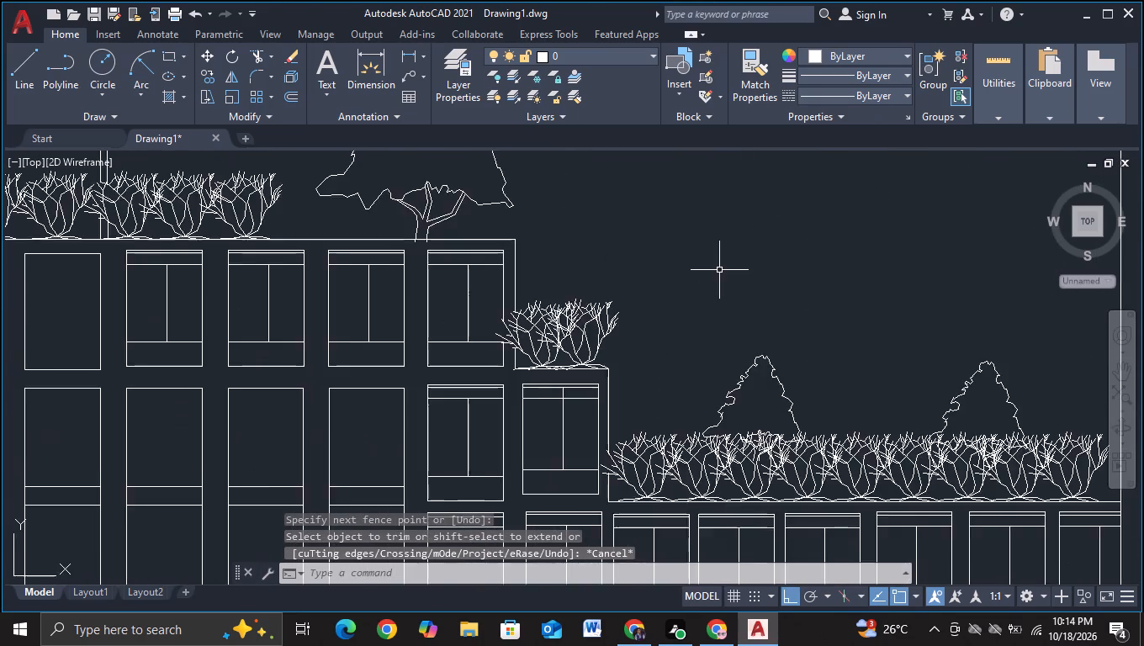
{"action": "scroll", "coordinate": [719, 273], "scroll_direction": "down", "scroll_amount": 2}
{"action": "middle_click_drag", "start_coordinate": [719, 273], "coordinate": [735, 410]}
{"action": "scroll", "coordinate": [735, 410], "scroll_direction": "up", "scroll_amount": 3}
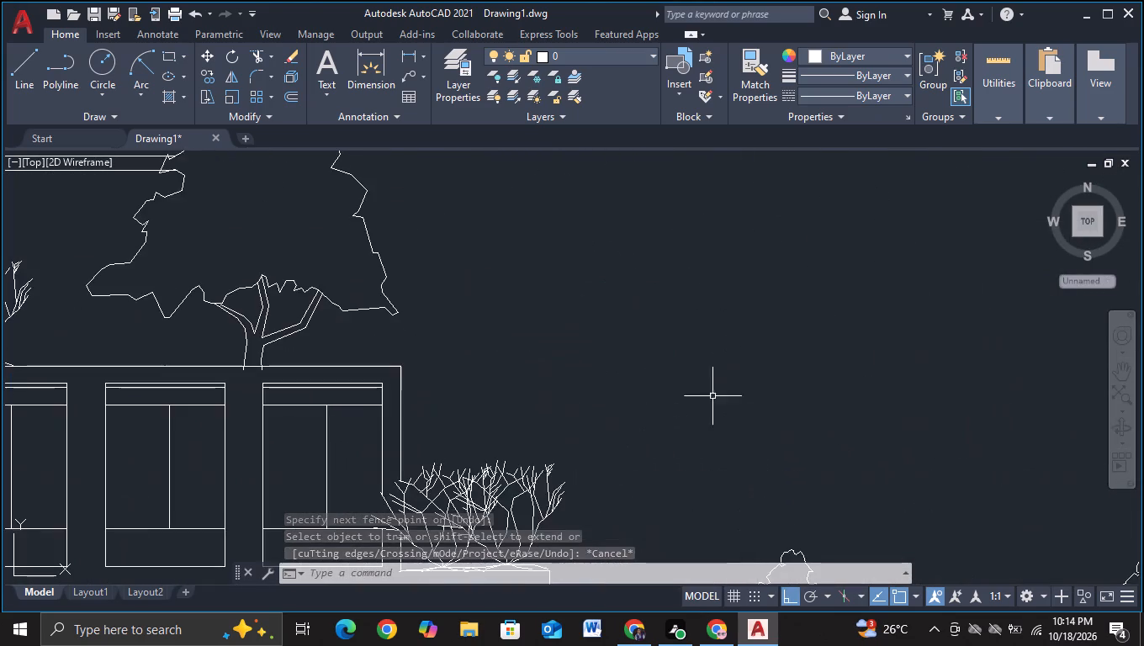
{"action": "middle_click_drag", "start_coordinate": [600, 336], "coordinate": [726, 455]}
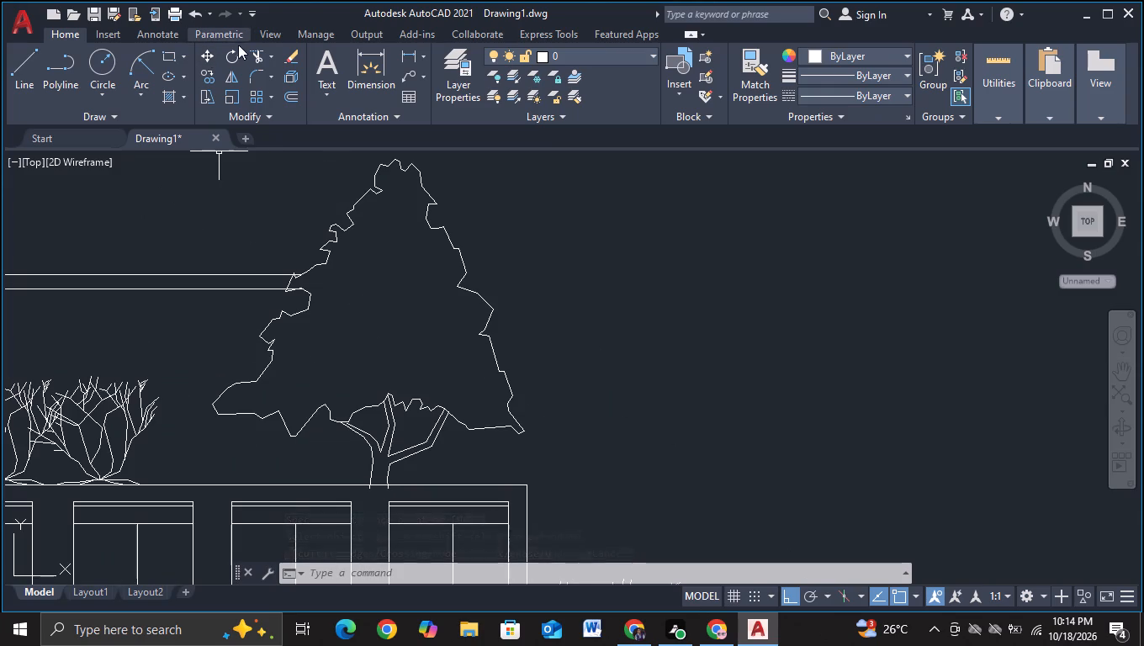
{"action": "left_click", "coordinate": [251, 56]}
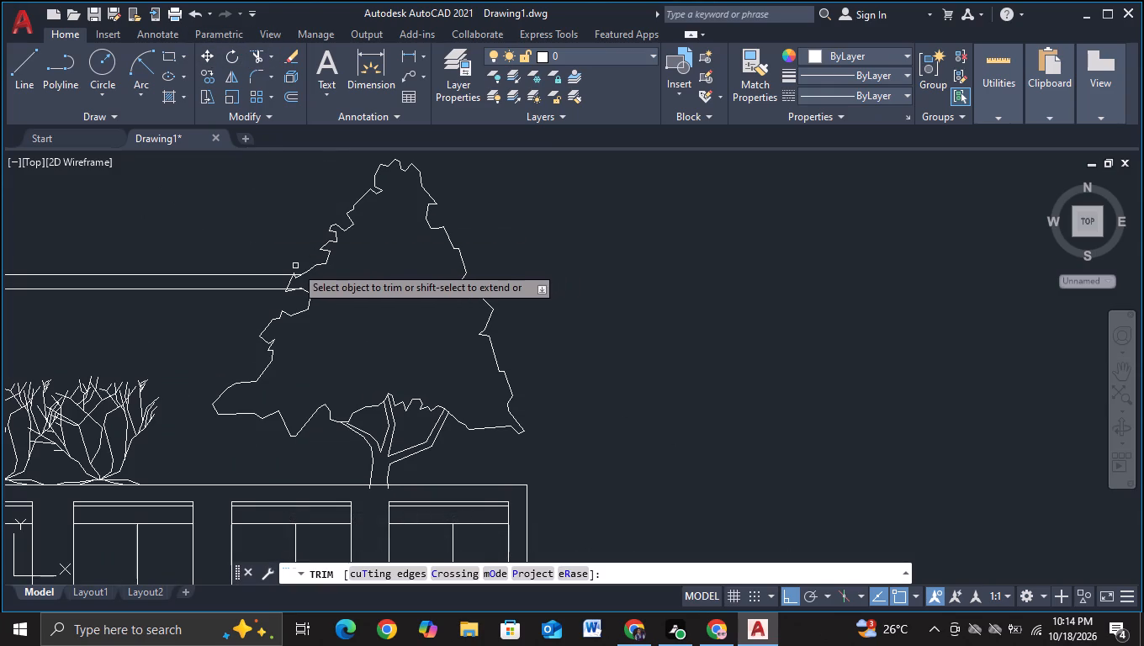
{"action": "left_click_drag", "start_coordinate": [299, 267], "coordinate": [298, 278]}
{"action": "left_click", "coordinate": [285, 304]}
{"action": "scroll", "coordinate": [485, 294], "scroll_direction": "down", "scroll_amount": 2}
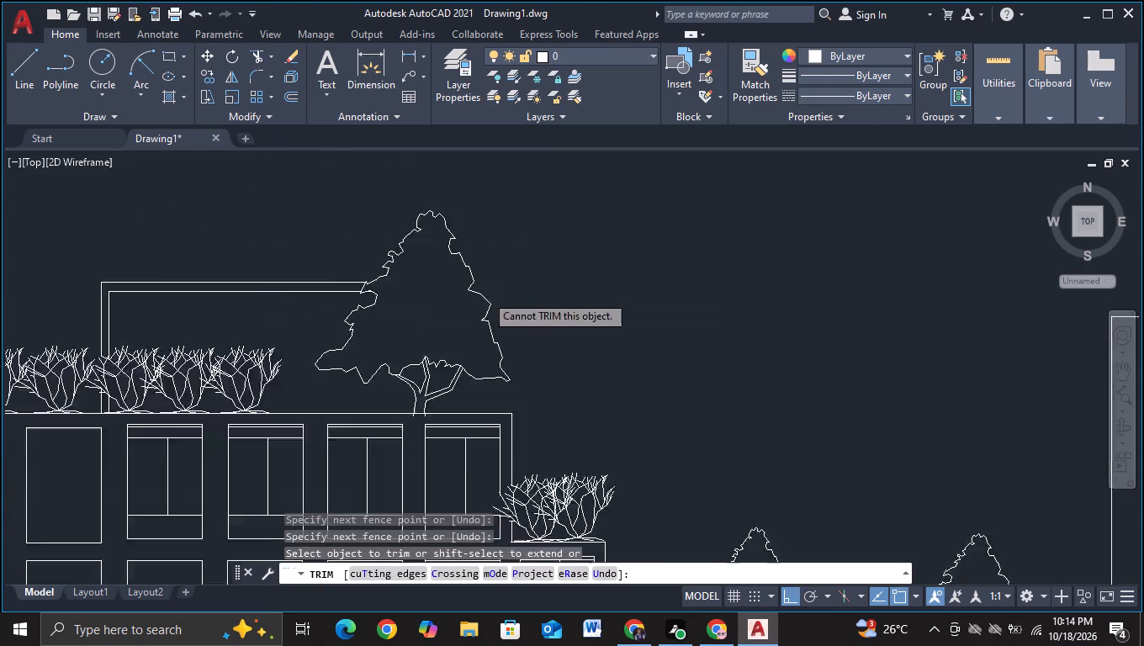
{"action": "middle_click_drag", "start_coordinate": [561, 344], "coordinate": [560, 277]}
{"action": "scroll", "coordinate": [560, 274], "scroll_direction": "down", "scroll_amount": 2}
{"action": "middle_click_drag", "start_coordinate": [844, 419], "coordinate": [818, 312]}
{"action": "key", "text": "Escape"}
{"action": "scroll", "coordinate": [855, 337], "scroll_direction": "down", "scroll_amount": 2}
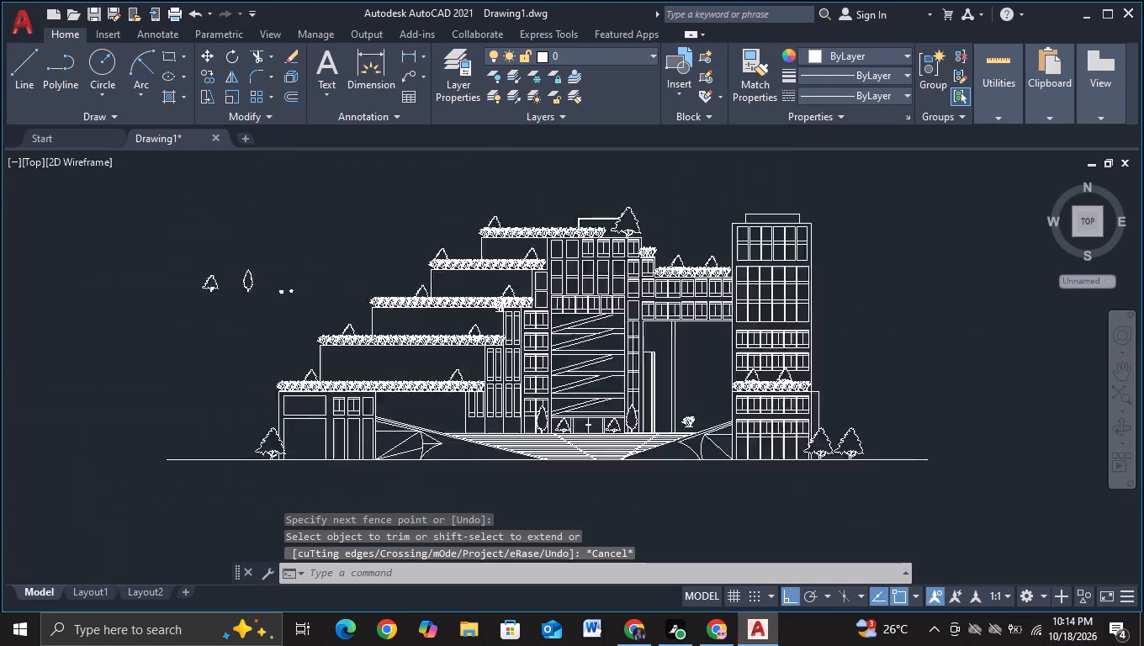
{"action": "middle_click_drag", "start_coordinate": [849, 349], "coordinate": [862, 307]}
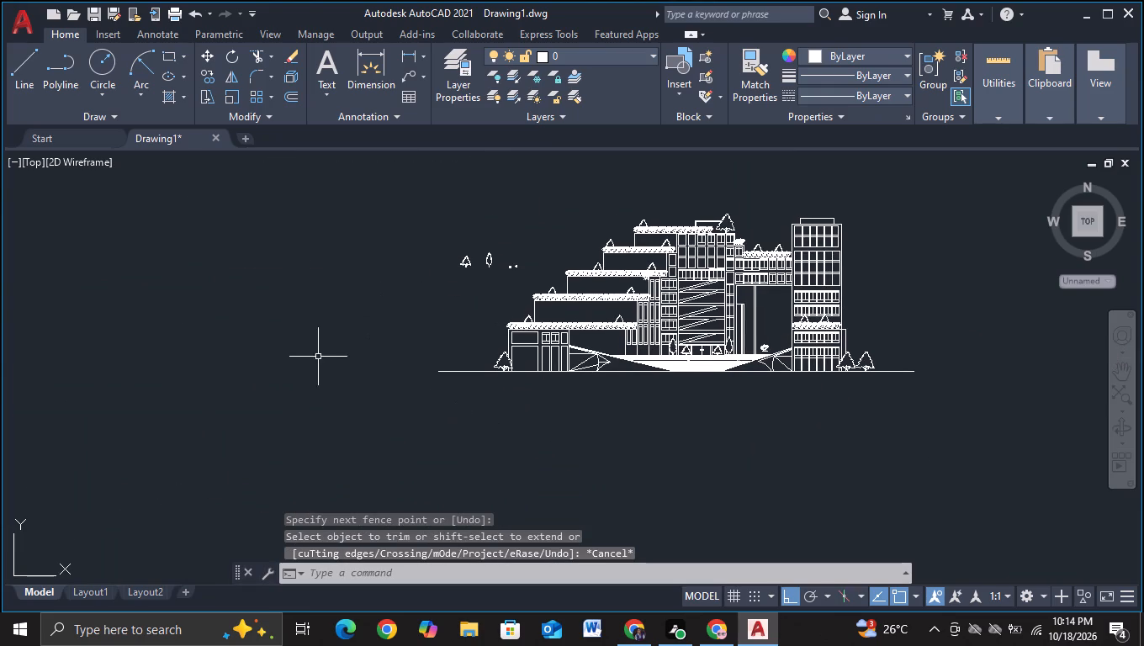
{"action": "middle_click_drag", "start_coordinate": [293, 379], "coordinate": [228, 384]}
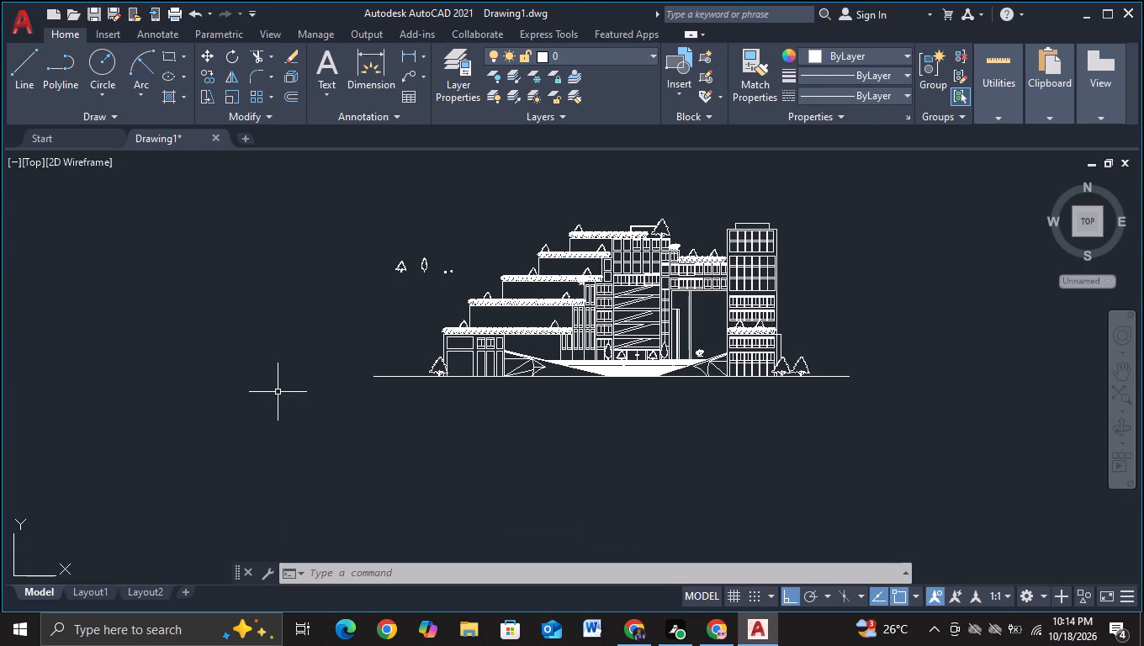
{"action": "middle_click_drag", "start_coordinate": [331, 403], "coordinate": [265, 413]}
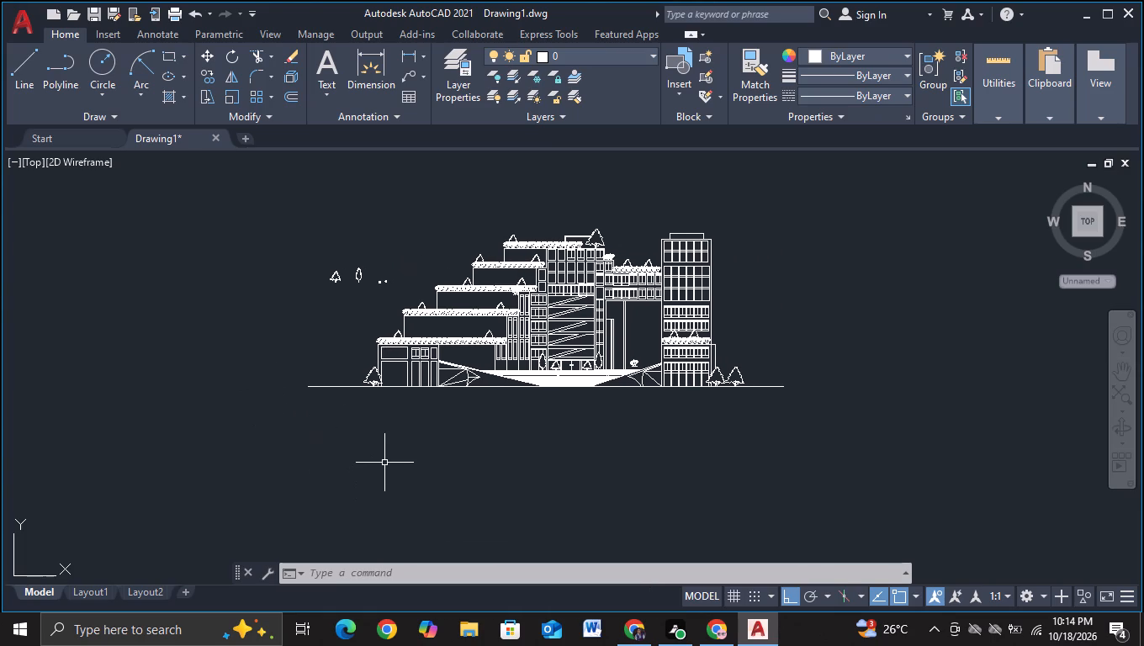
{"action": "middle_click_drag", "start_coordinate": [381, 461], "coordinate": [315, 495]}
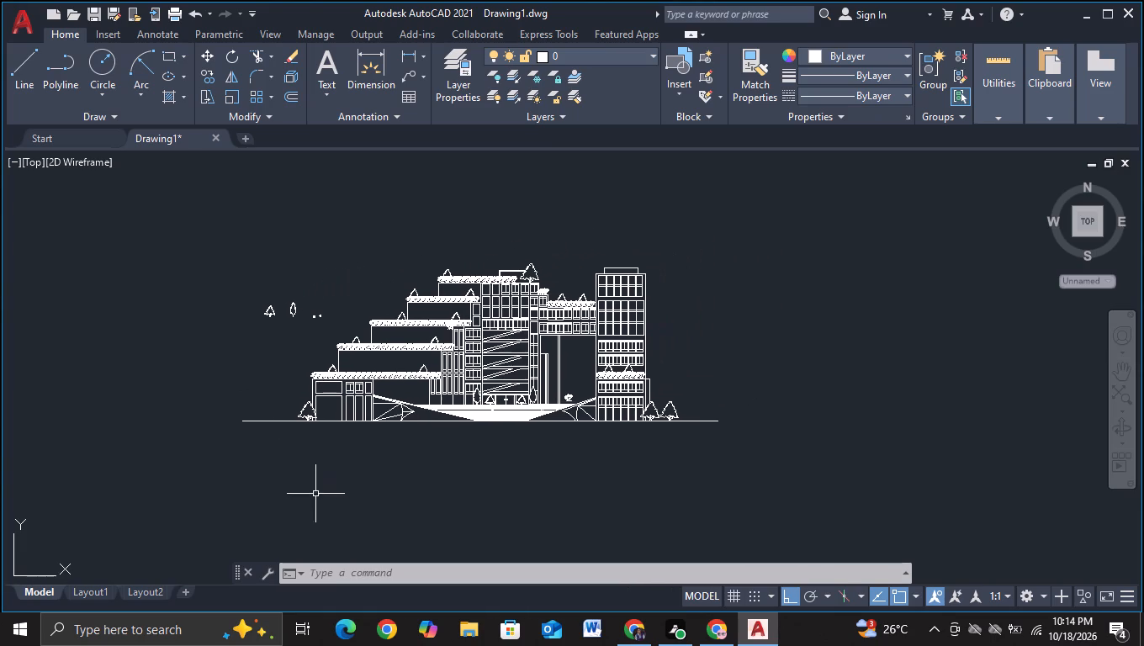
Draw a three-sided window outline about 22 wide and 5.3 high above the second-highest terrace's shrubs, with its right side meeting the shrub tops.
{"action": "scroll", "coordinate": [340, 334], "scroll_direction": "up", "scroll_amount": 2}
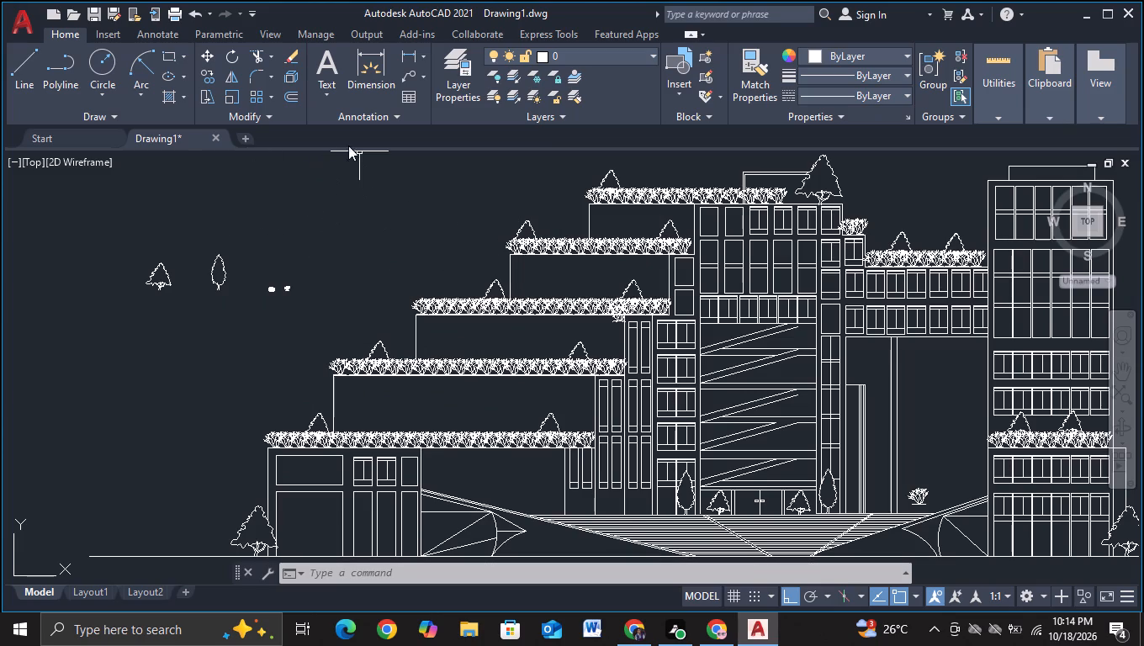
{"action": "left_click", "coordinate": [37, 77]}
{"action": "scroll", "coordinate": [564, 257], "scroll_direction": "up", "scroll_amount": 1}
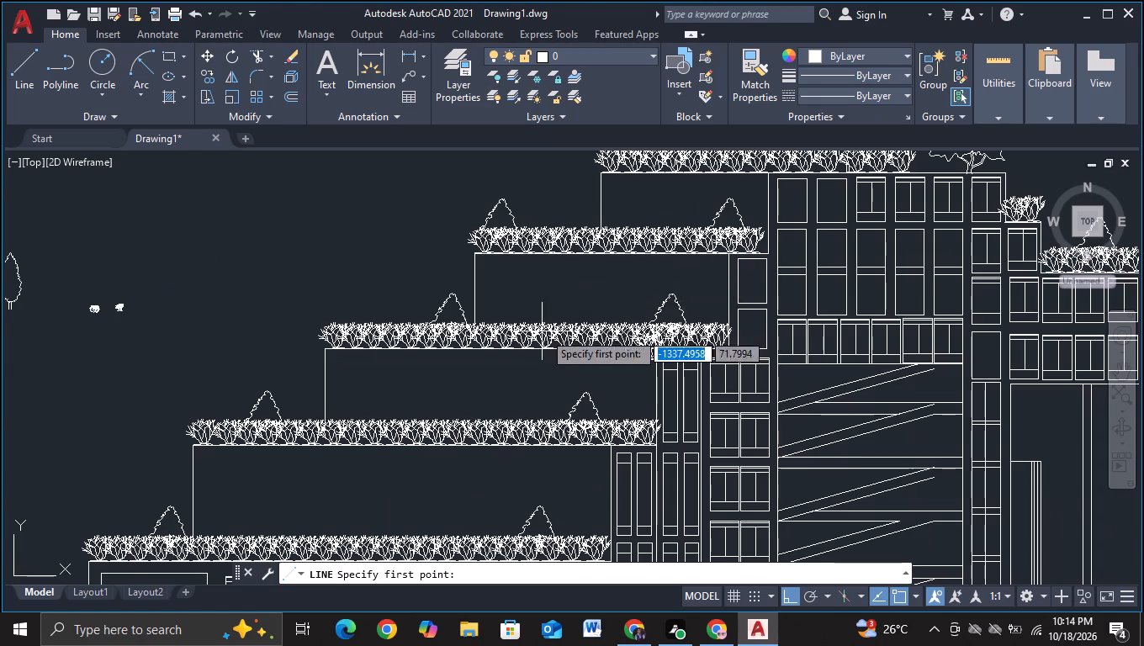
{"action": "middle_click_drag", "start_coordinate": [581, 288], "coordinate": [434, 403]}
{"action": "scroll", "coordinate": [495, 366], "scroll_direction": "up", "scroll_amount": 2}
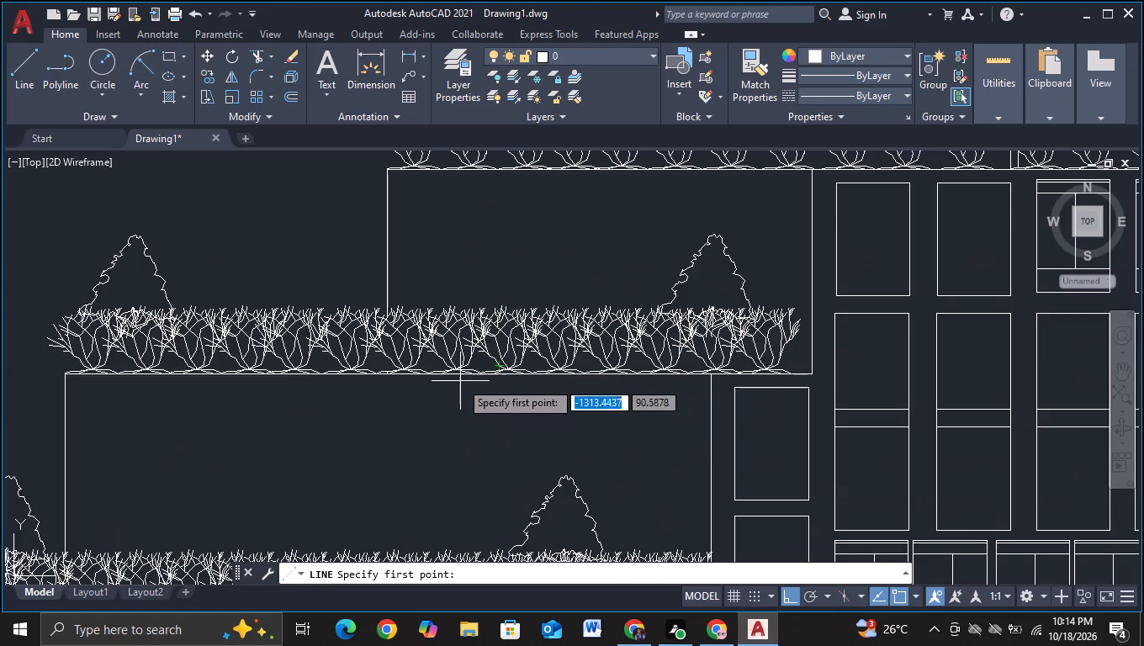
{"action": "left_click", "coordinate": [457, 307]}
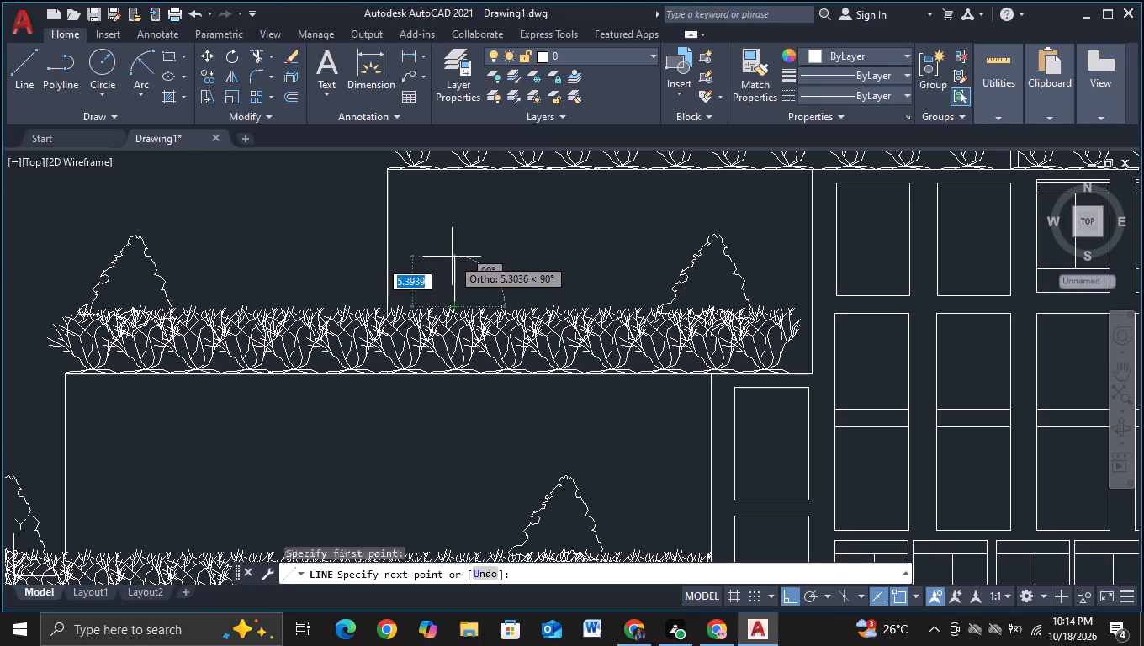
{"action": "left_click", "coordinate": [452, 257]}
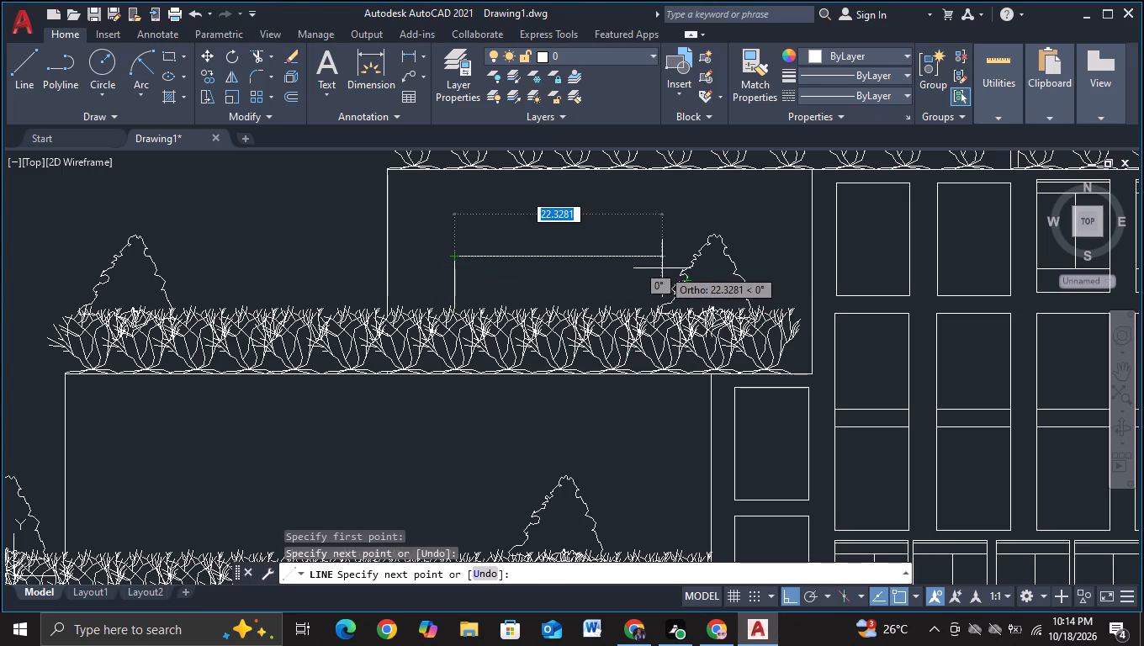
{"action": "left_click", "coordinate": [662, 268]}
{"action": "left_click", "coordinate": [659, 308]}
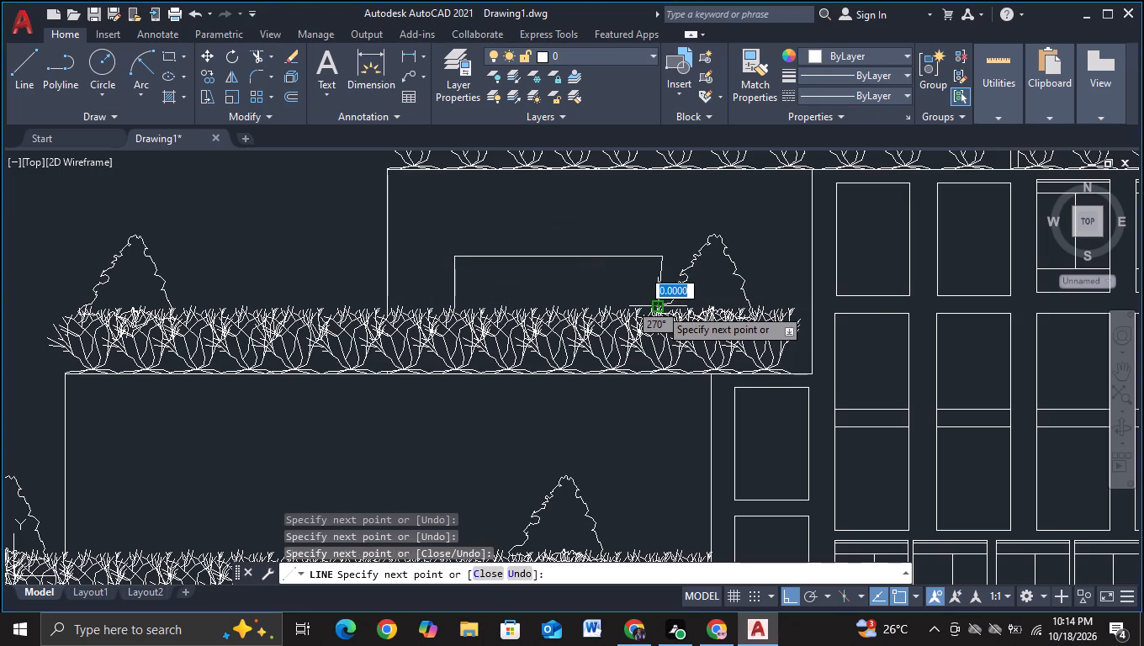
{"action": "key", "text": "ctrl+z"}
{"action": "scroll", "coordinate": [659, 308], "scroll_direction": "up", "scroll_amount": 2}
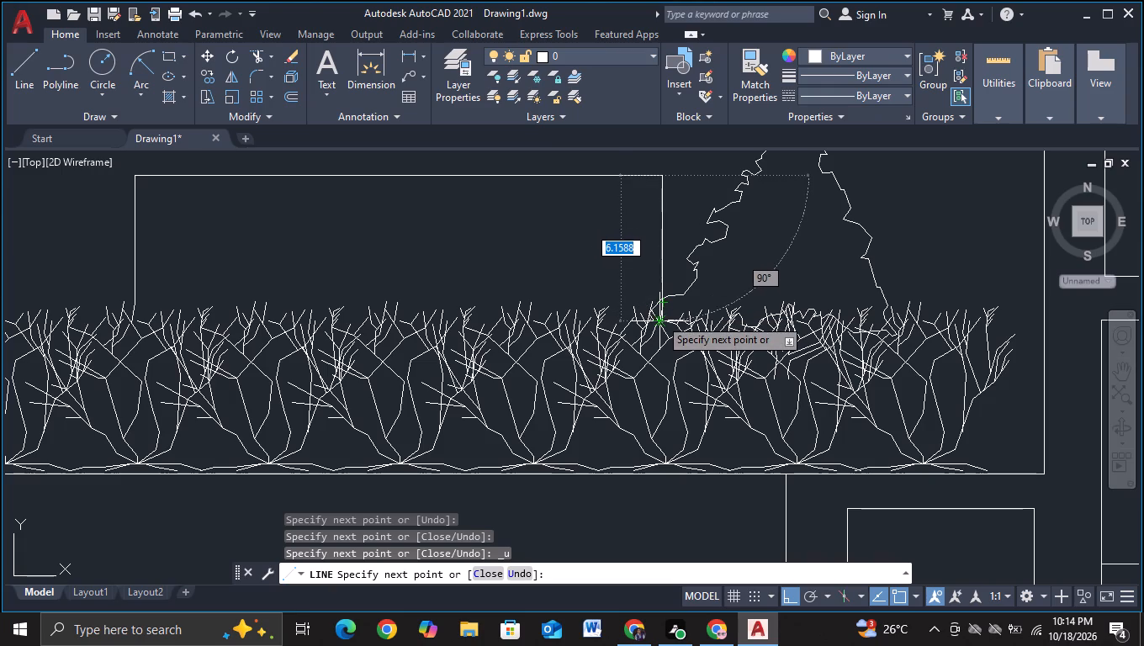
{"action": "left_click", "coordinate": [659, 318]}
{"action": "key", "text": "ctrl+z"}
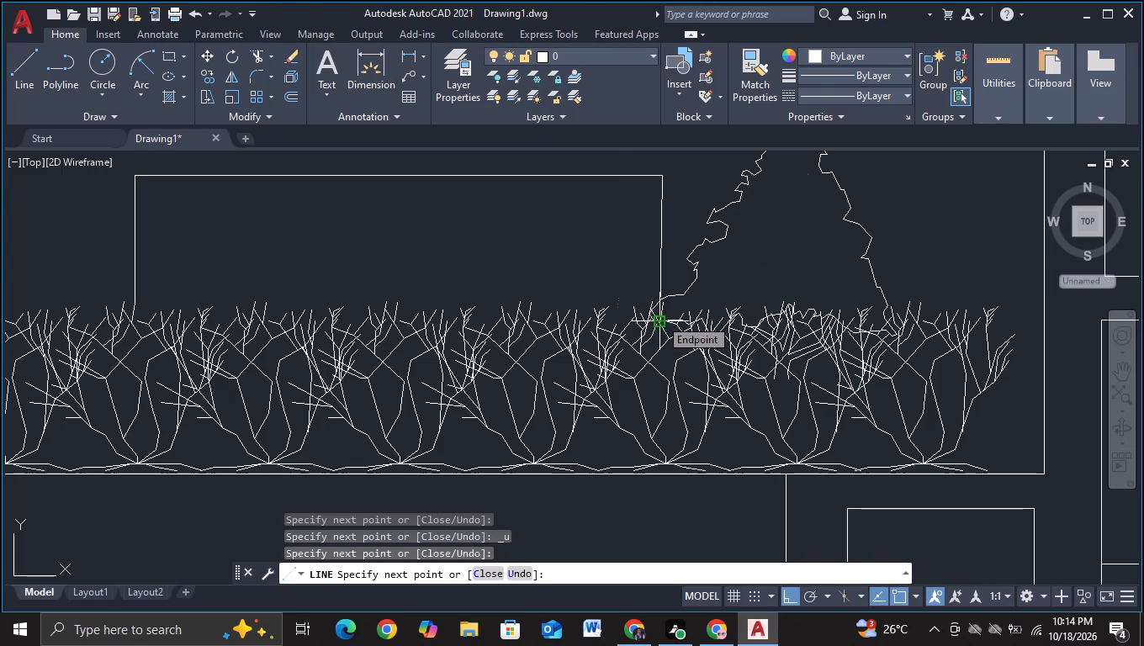
{"action": "scroll", "coordinate": [659, 318], "scroll_direction": "up", "scroll_amount": 2}
{"action": "left_click", "coordinate": [677, 303]}
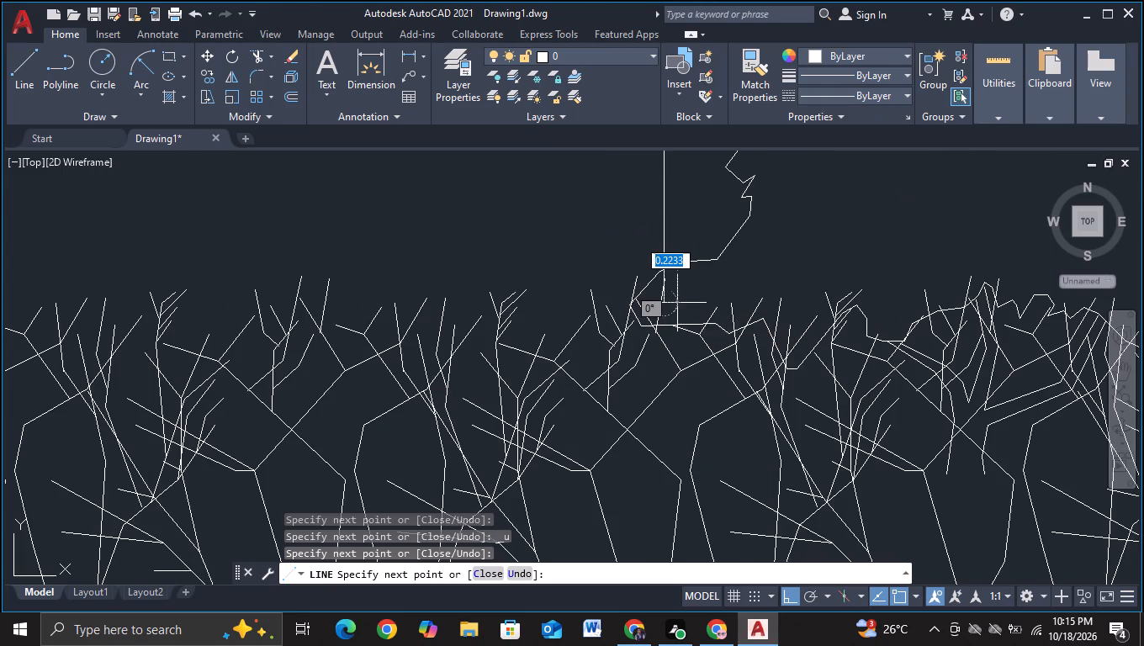
{"action": "key", "text": "Escape"}
{"action": "scroll", "coordinate": [677, 303], "scroll_direction": "down", "scroll_amount": 3}
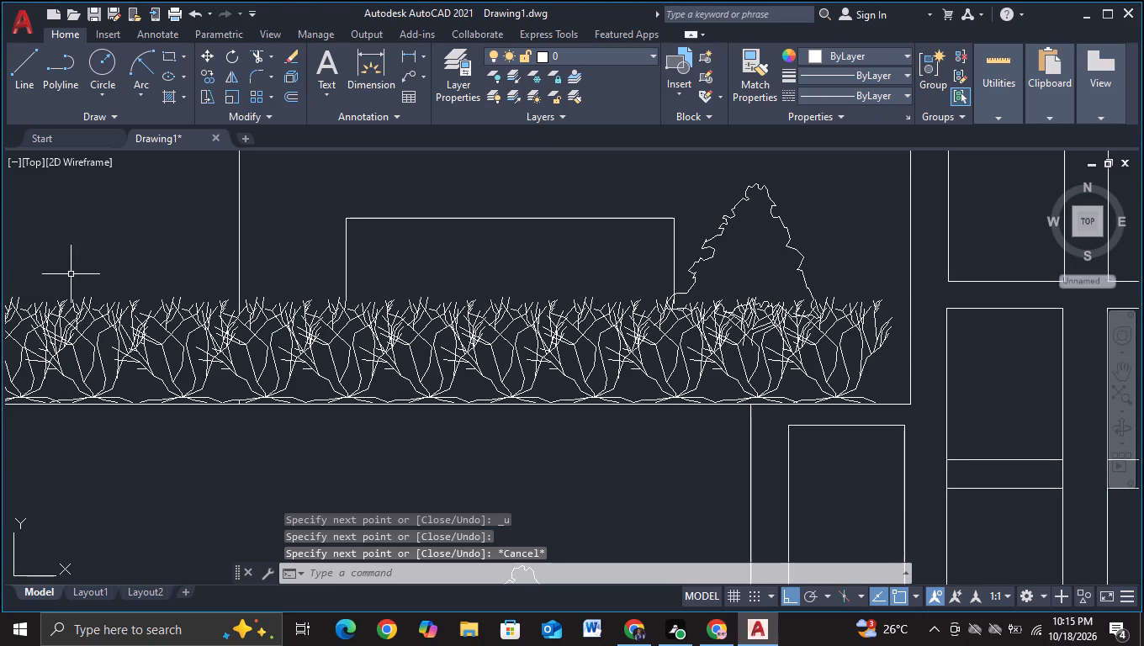
Copy the window outline's left upright to two positions just inside the left and right ends of the outline.
{"action": "left_click", "coordinate": [28, 93]}
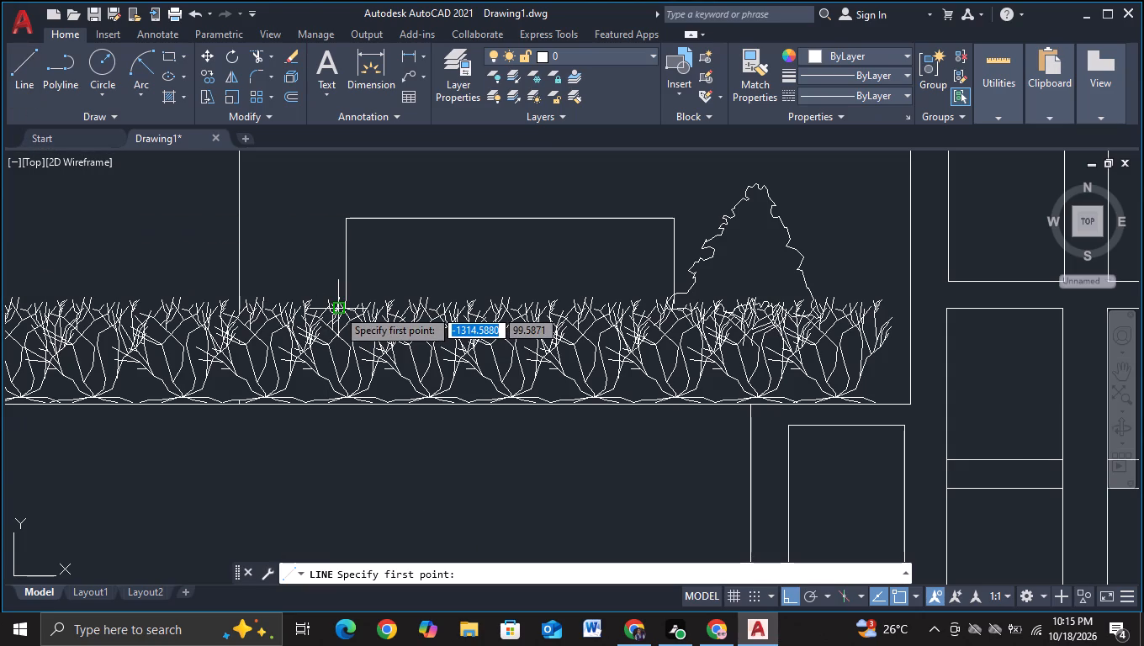
{"action": "key", "text": "Escape"}
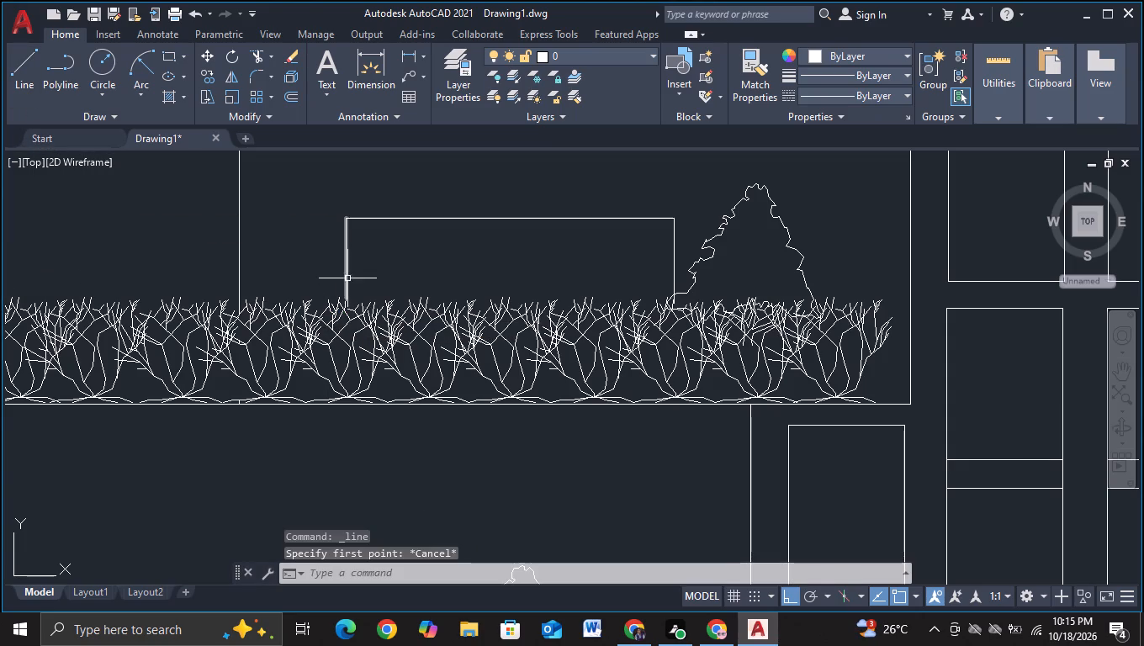
{"action": "left_click", "coordinate": [347, 273]}
{"action": "key", "text": "c"}
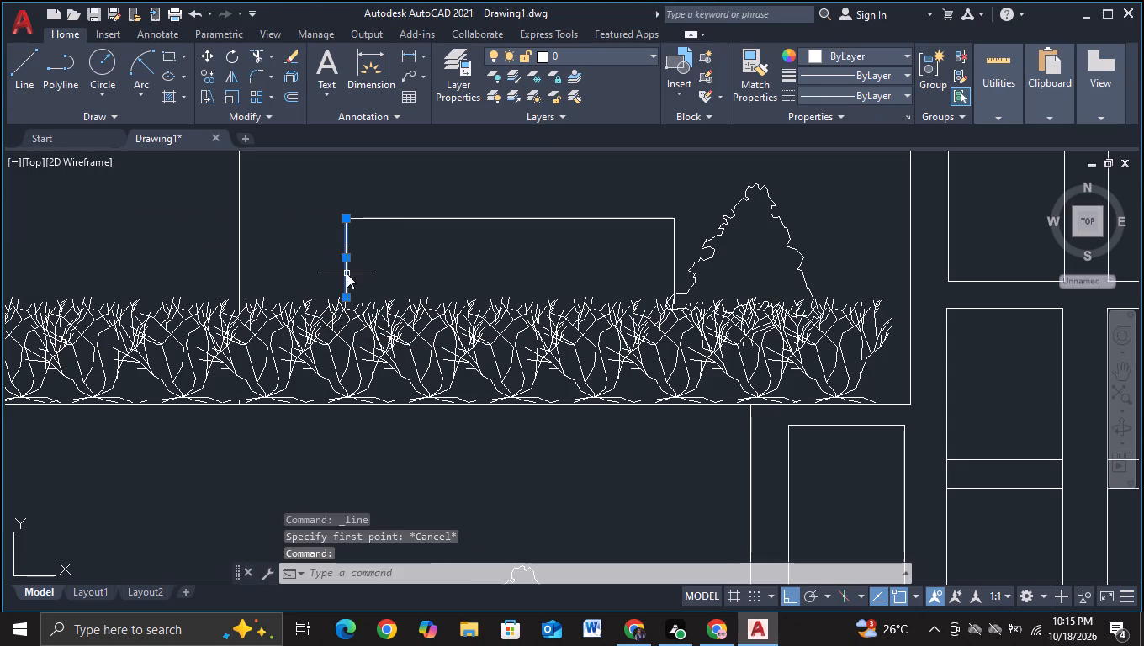
{"action": "left_click", "coordinate": [403, 323]}
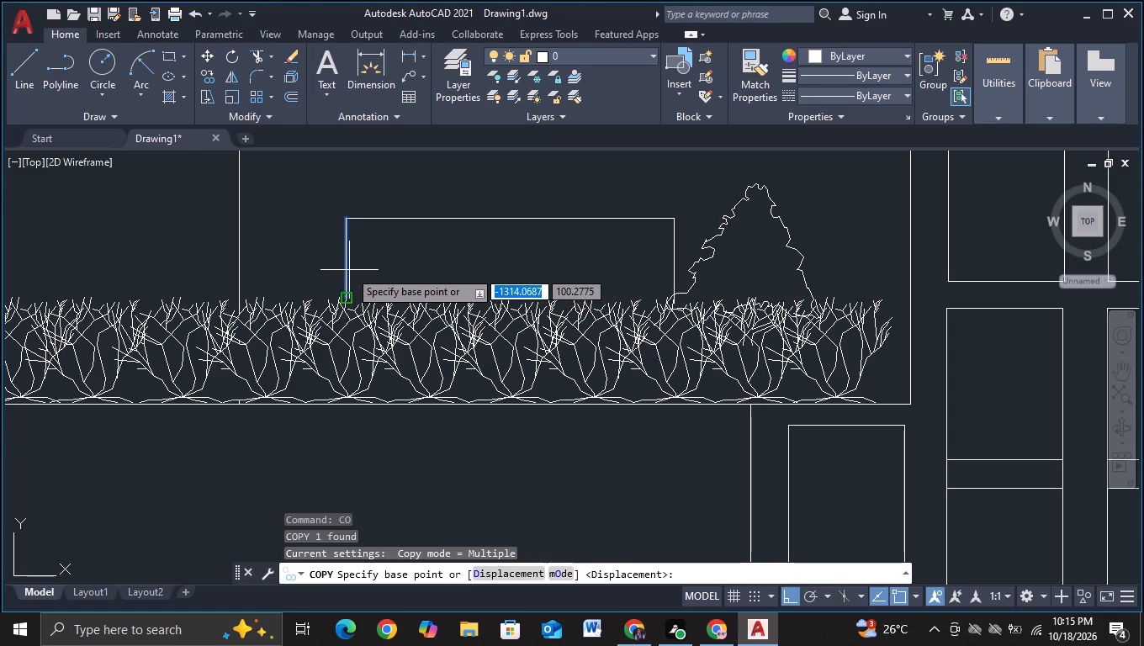
{"action": "left_click", "coordinate": [349, 270]}
{"action": "left_click", "coordinate": [361, 289]}
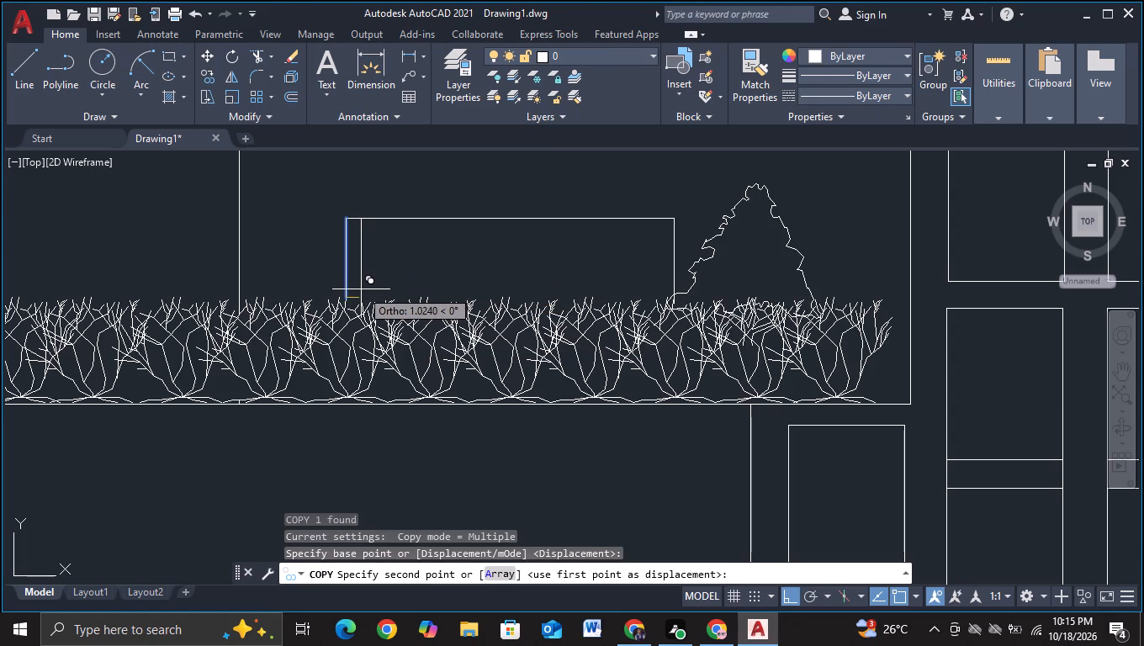
{"action": "left_click", "coordinate": [659, 301]}
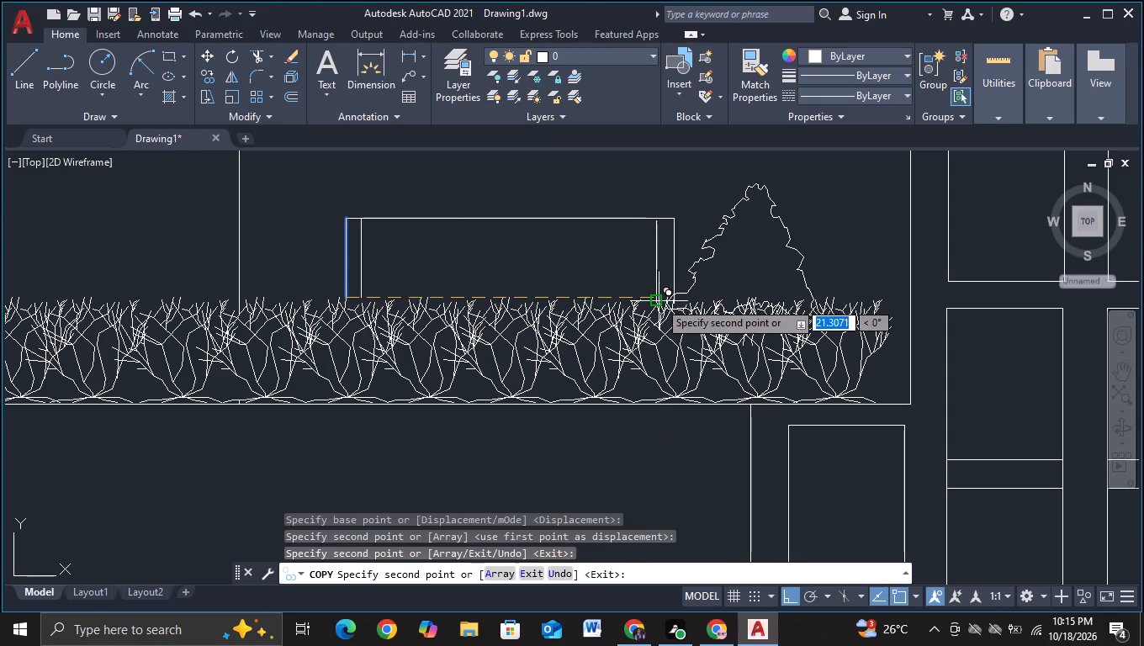
{"action": "key", "text": "Escape"}
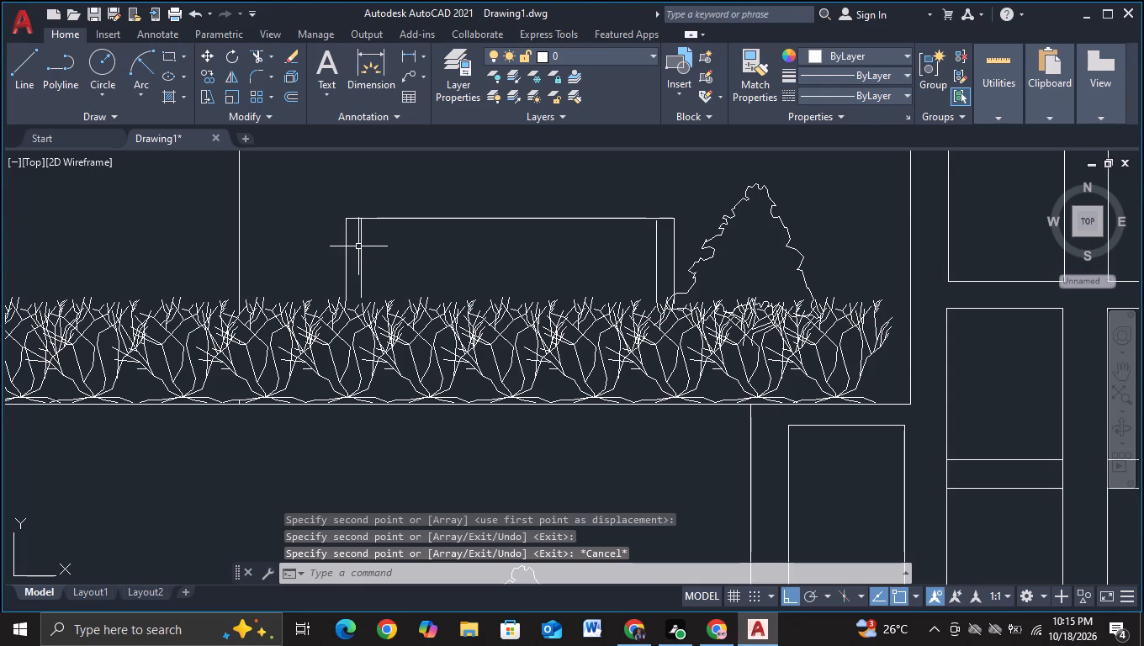
Copy the inner left upright to a position near the middle of the window outline.
{"action": "left_click", "coordinate": [361, 246]}
{"action": "key", "text": "c"}
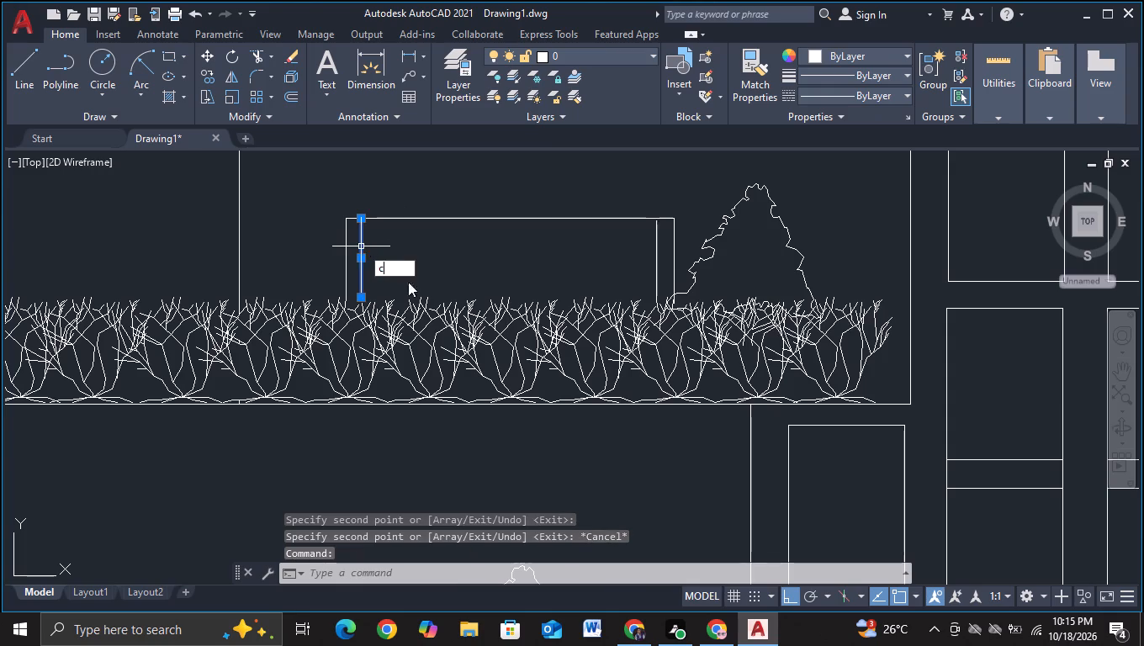
{"action": "left_click", "coordinate": [410, 294]}
{"action": "left_click", "coordinate": [363, 267]}
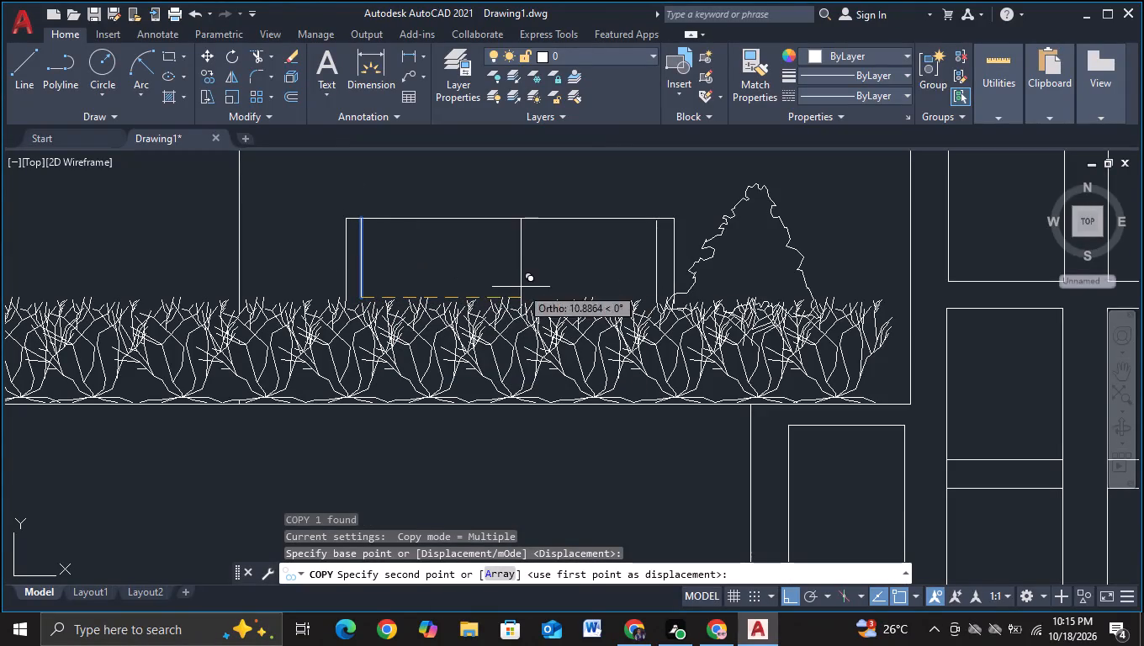
{"action": "left_click", "coordinate": [492, 282]}
{"action": "key", "text": "Escape"}
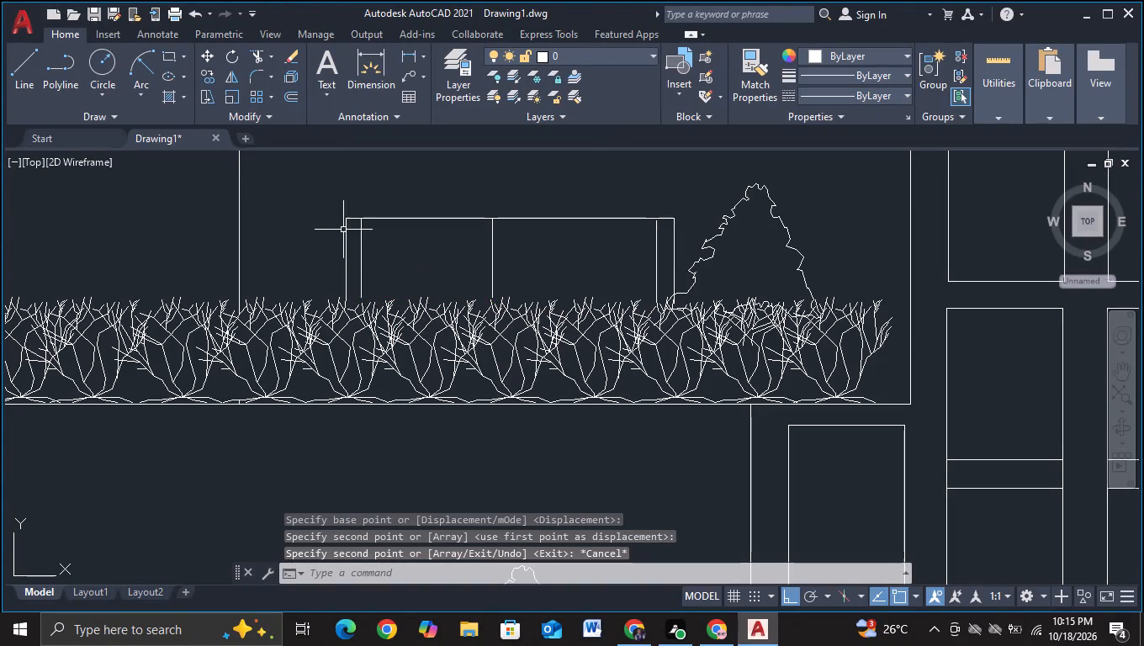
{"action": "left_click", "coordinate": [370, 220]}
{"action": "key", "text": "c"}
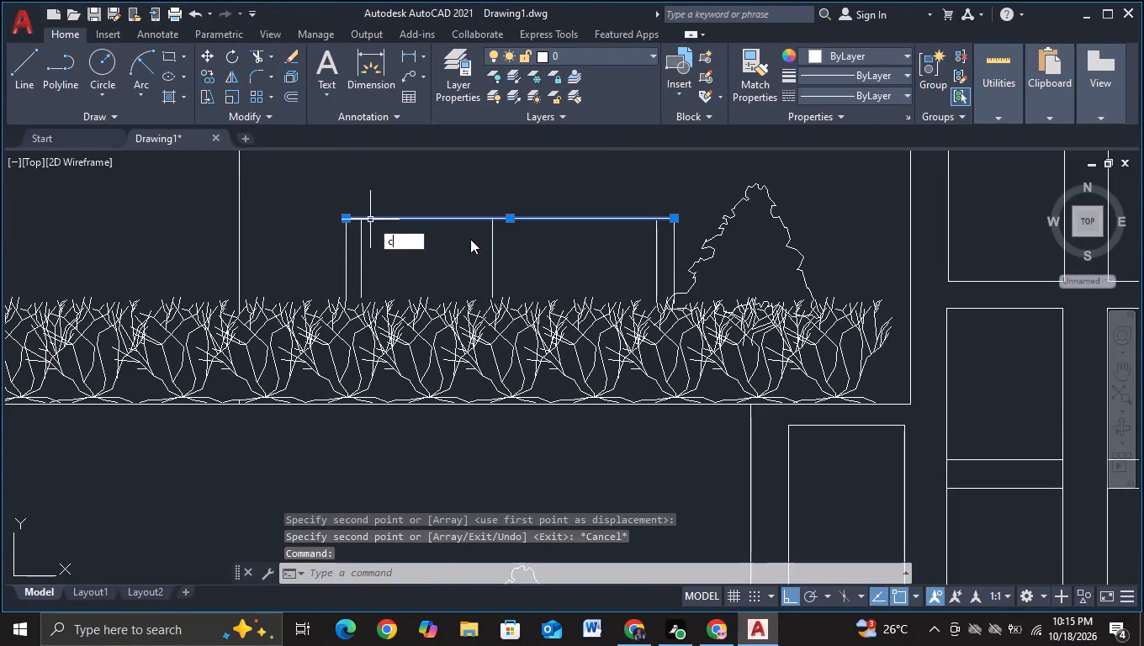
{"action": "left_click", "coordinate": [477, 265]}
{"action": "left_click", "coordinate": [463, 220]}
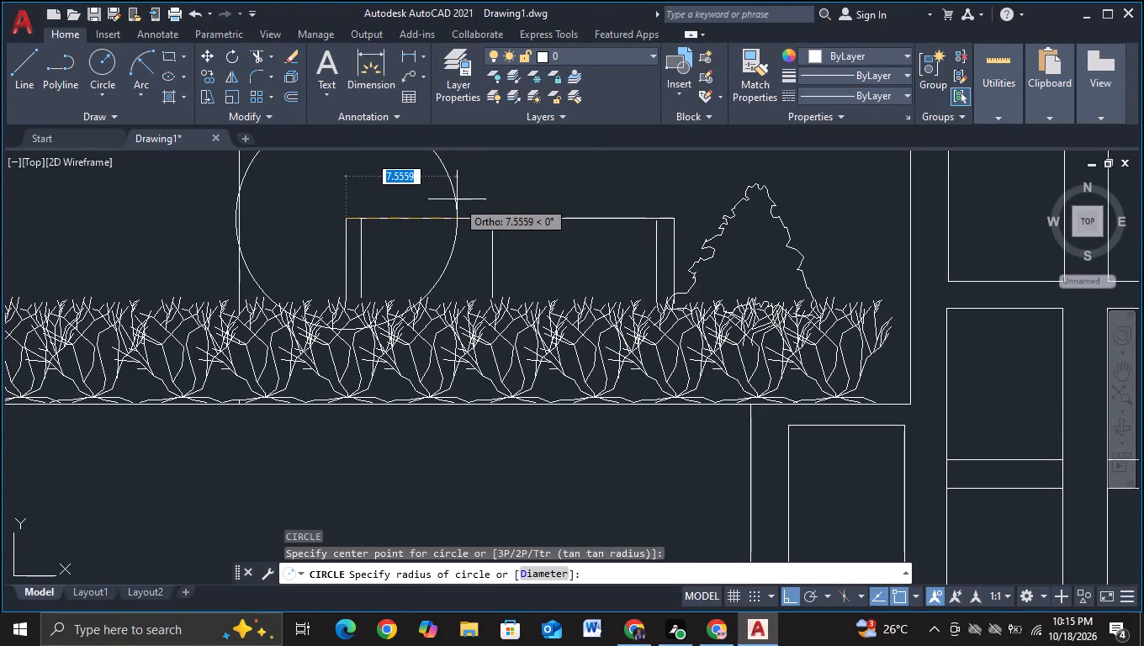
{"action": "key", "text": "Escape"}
Copy the window outline's top line about 1.1 straight up.
{"action": "left_click", "coordinate": [384, 219]}
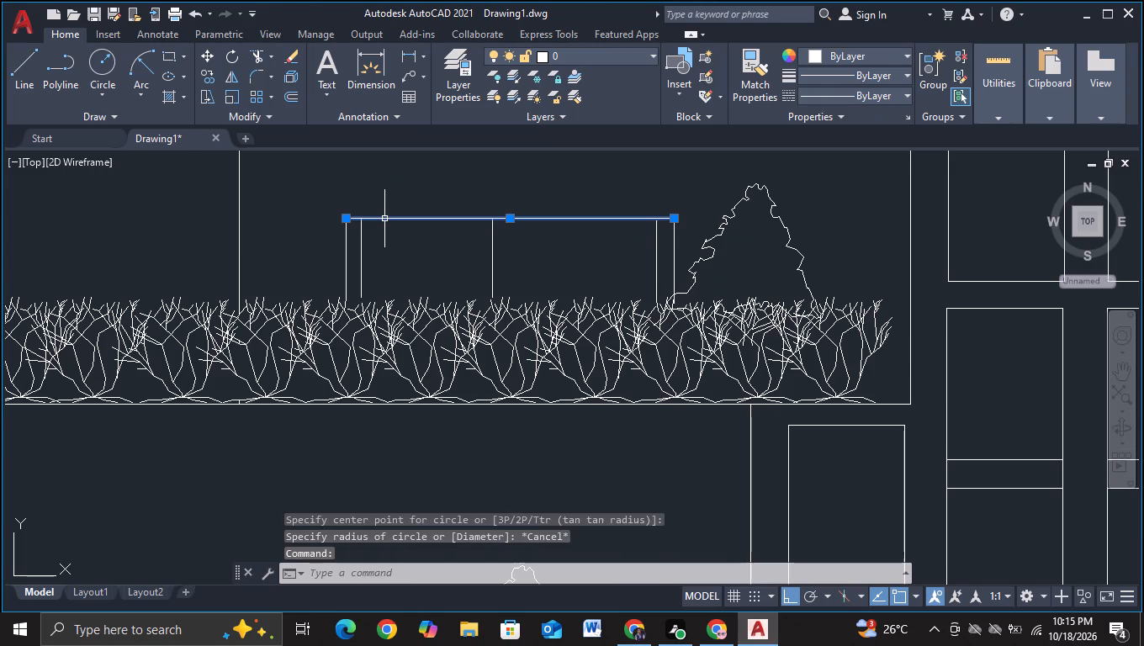
{"action": "key", "text": "c"}
{"action": "left_click", "coordinate": [480, 271]}
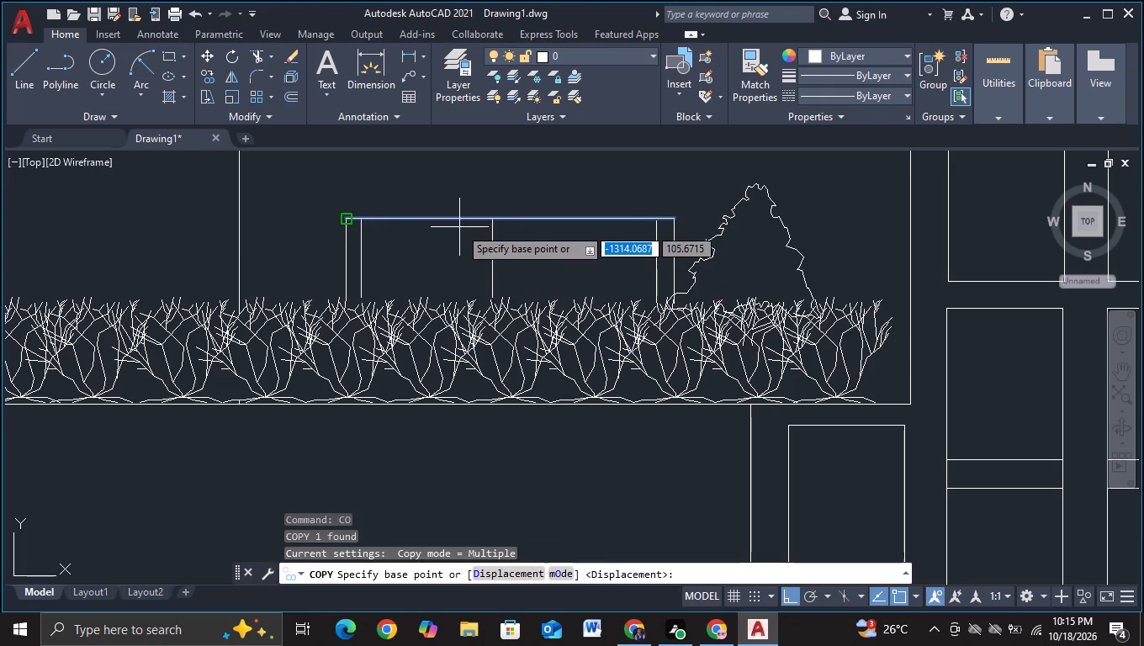
{"action": "left_click", "coordinate": [459, 220]}
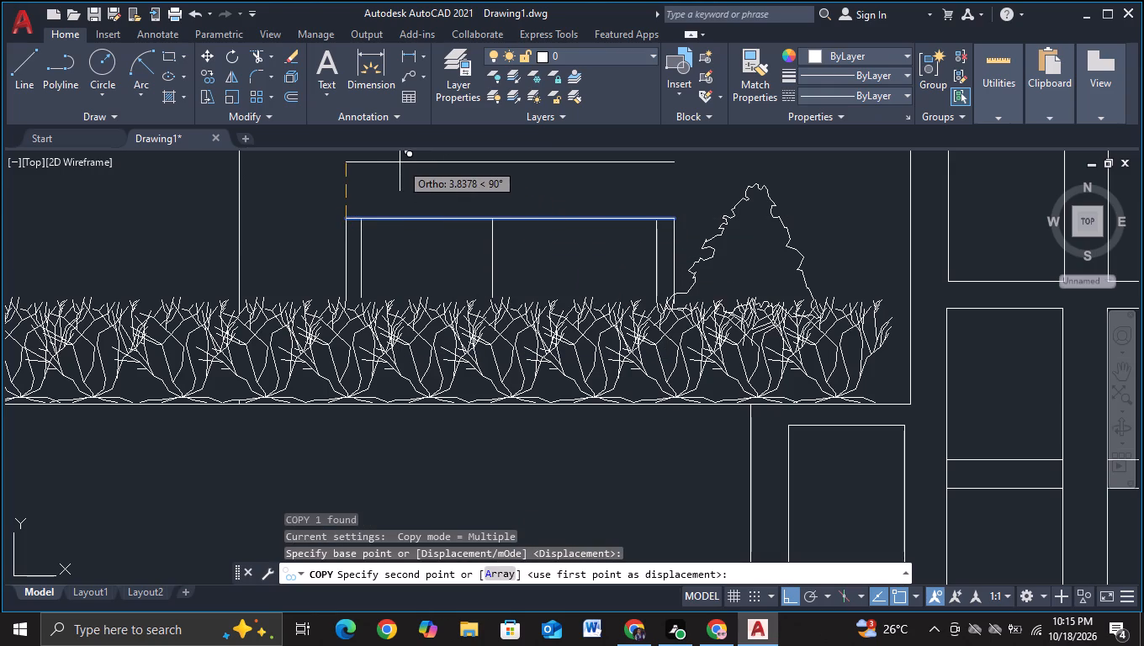
{"action": "left_click", "coordinate": [352, 203]}
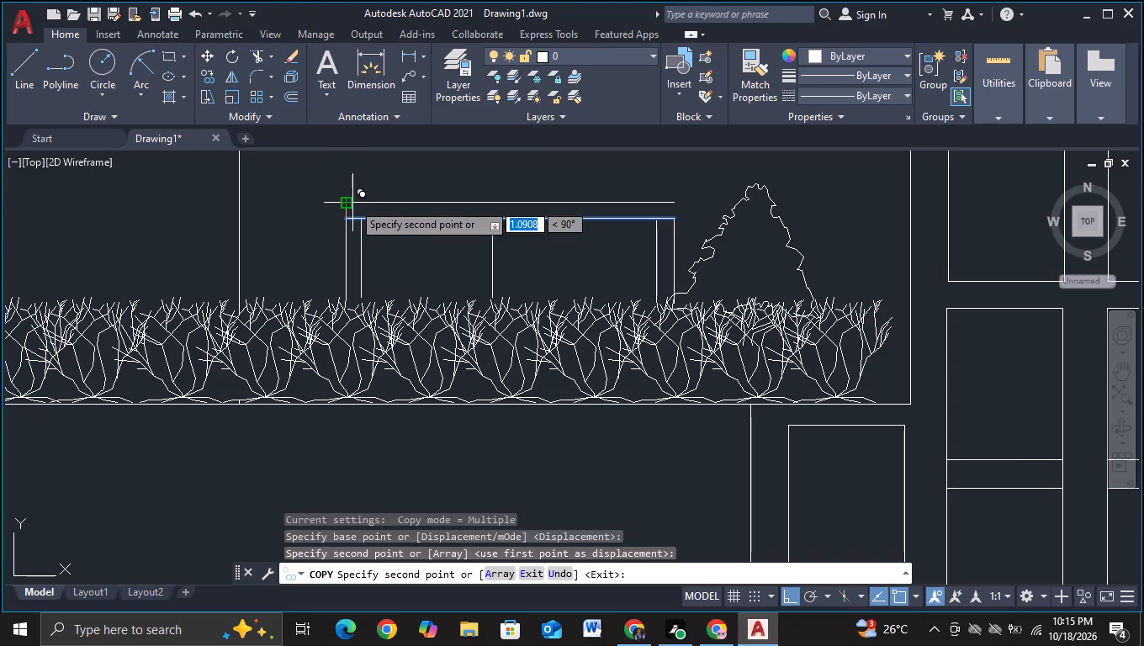
{"action": "key", "text": "Escape"}
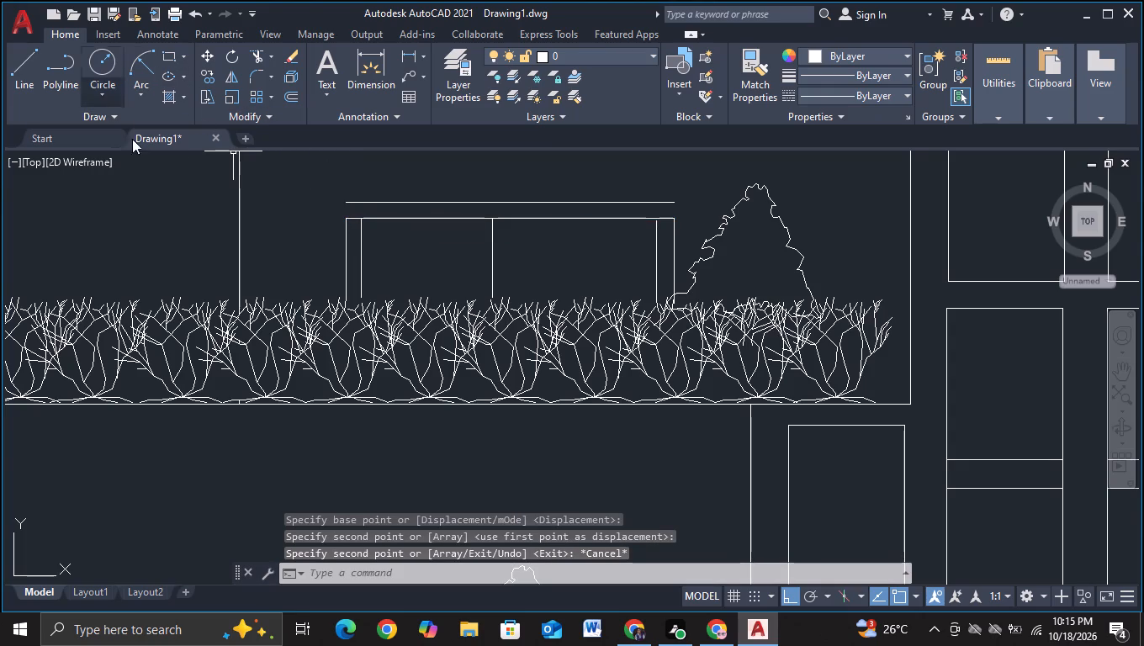
Extend the window's two outer uprights up to the new top line, and the inner left and middle uprights down to the shrubs.
{"action": "key", "text": "e"}
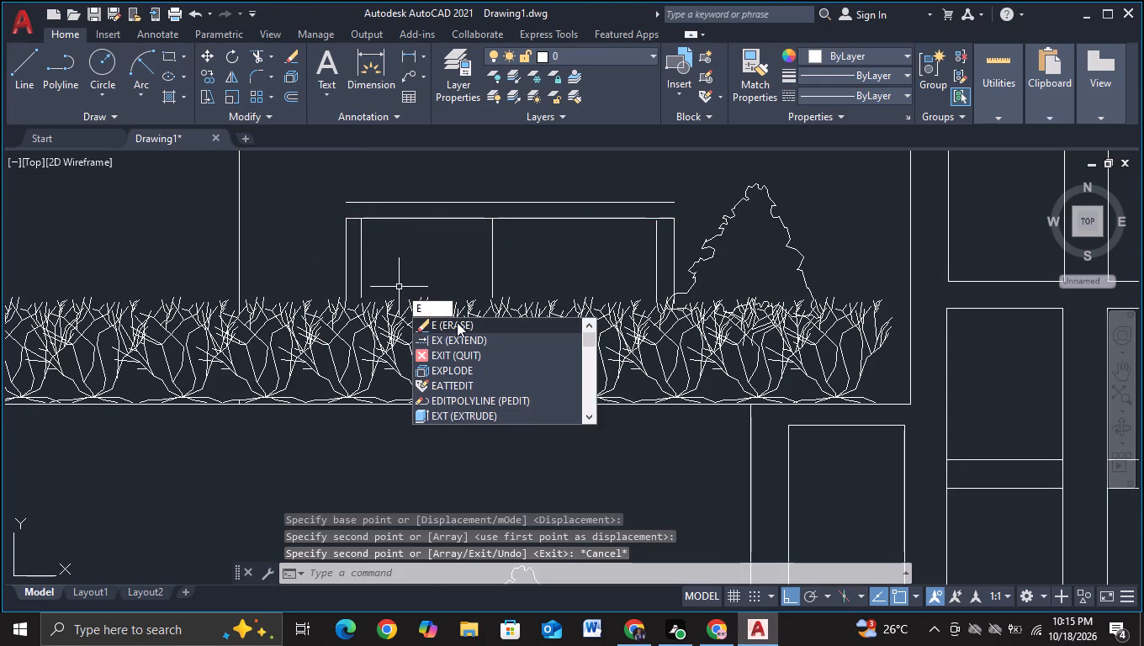
{"action": "left_click", "coordinate": [452, 334]}
{"action": "left_click", "coordinate": [347, 250]}
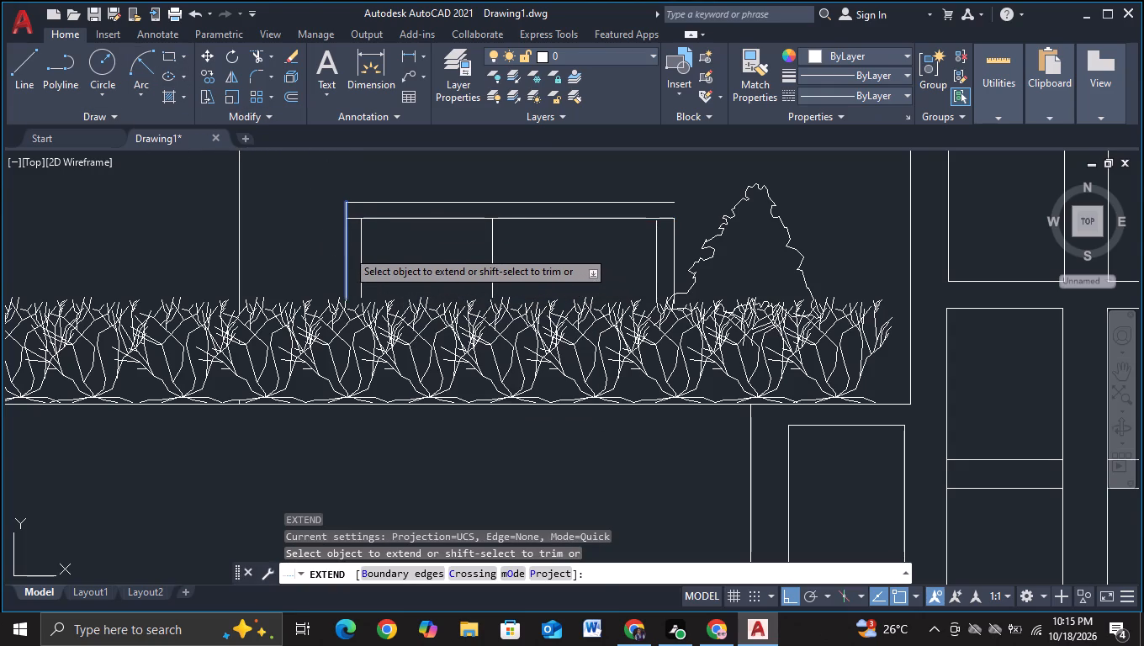
{"action": "left_click", "coordinate": [361, 291]}
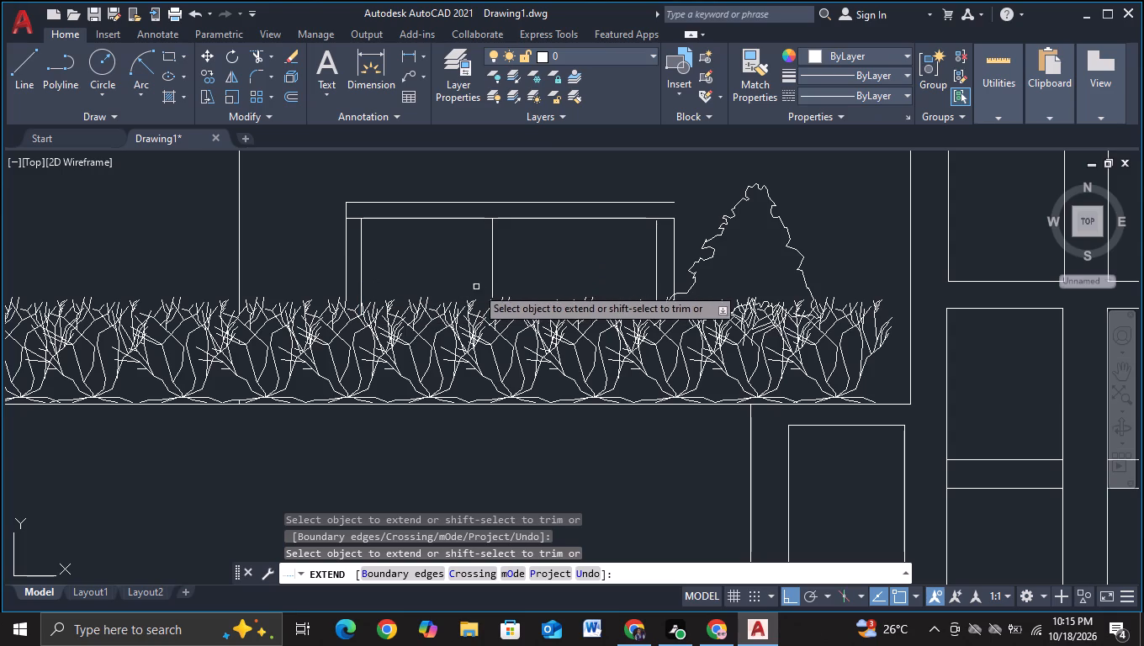
{"action": "left_click", "coordinate": [490, 283]}
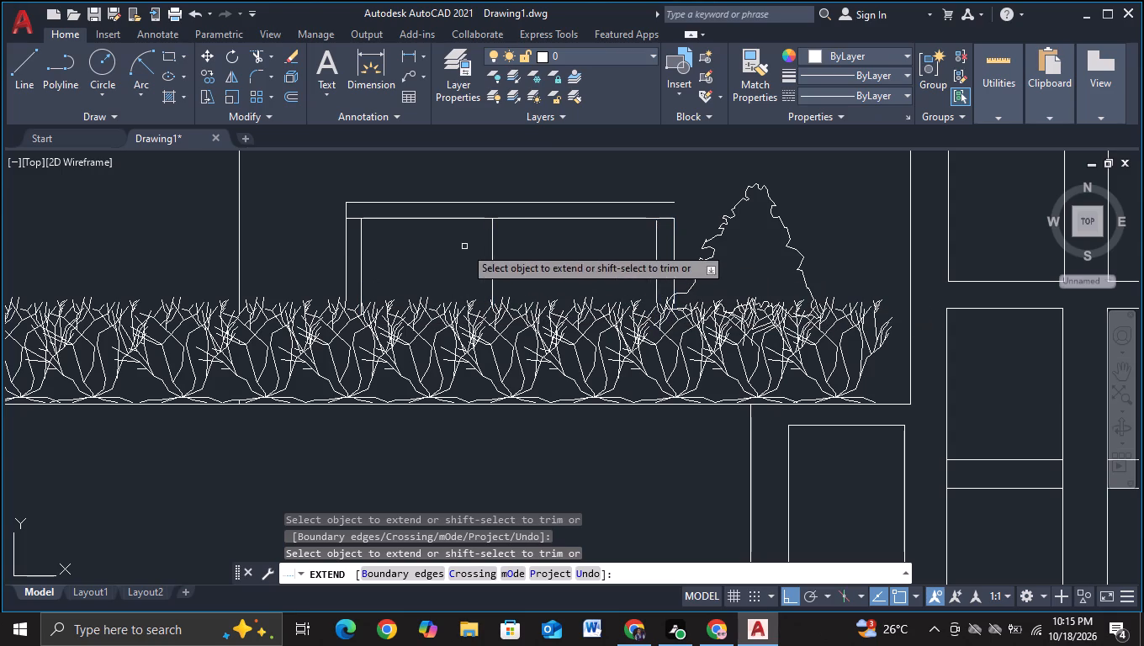
{"action": "key", "text": "Escape"}
{"action": "key", "text": "e"}
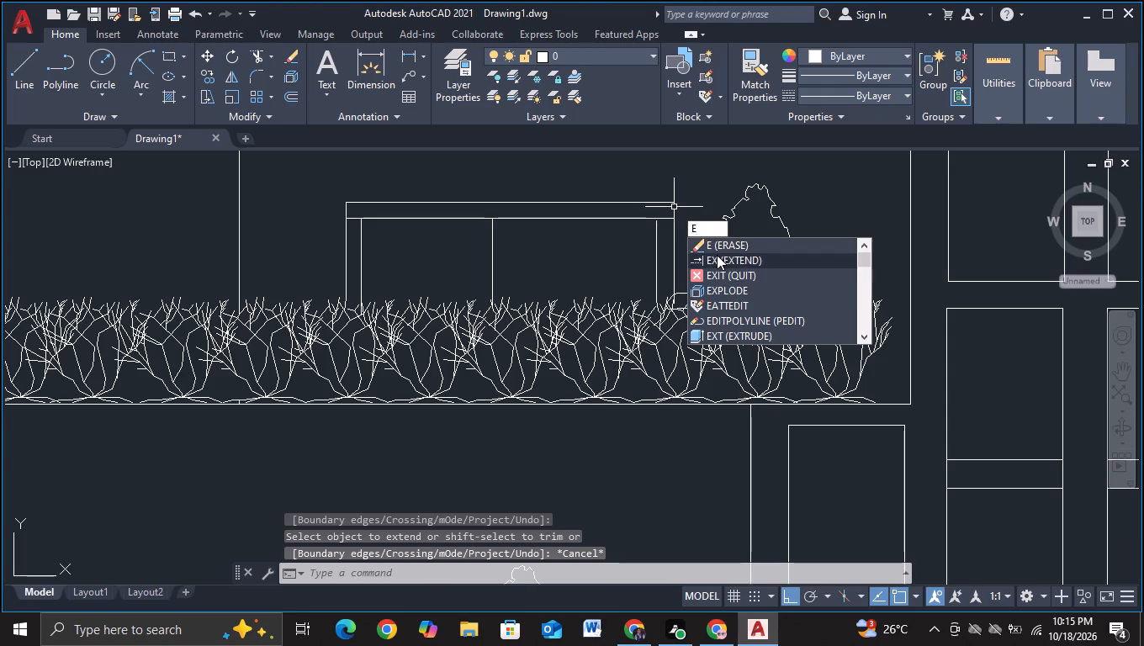
{"action": "left_click", "coordinate": [717, 255]}
{"action": "left_click", "coordinate": [671, 228]}
{"action": "key", "text": "Escape"}
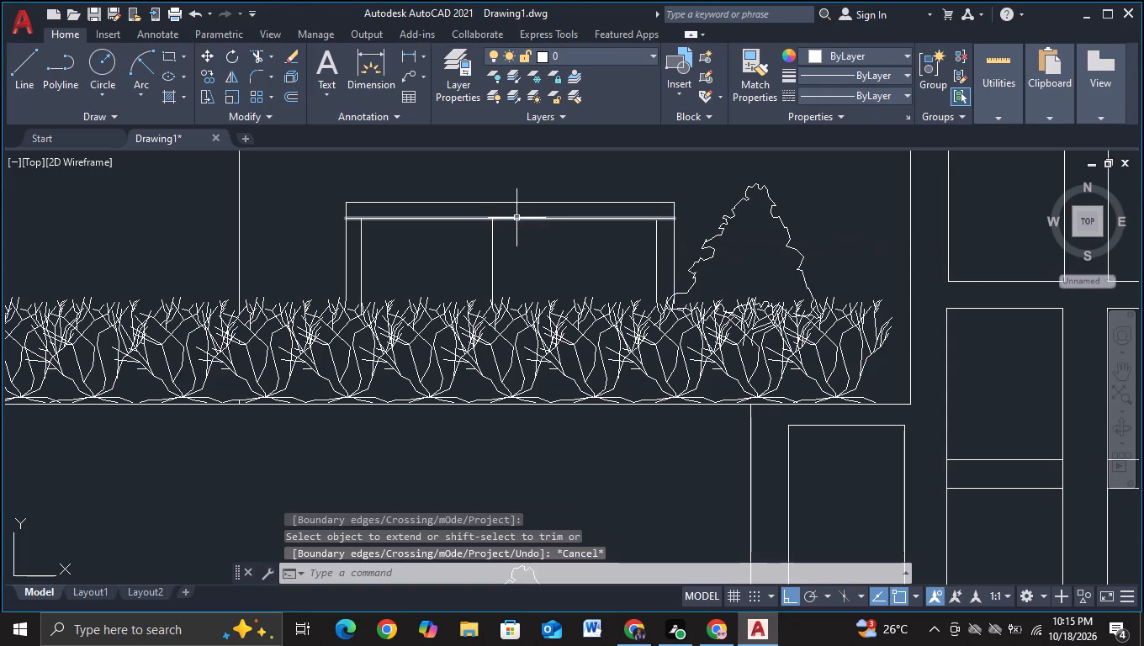
Trim the lower horizontal's left end between the outer and inner uprights, undoing any cut that removes its right-hand span.
{"action": "left_click", "coordinate": [259, 53]}
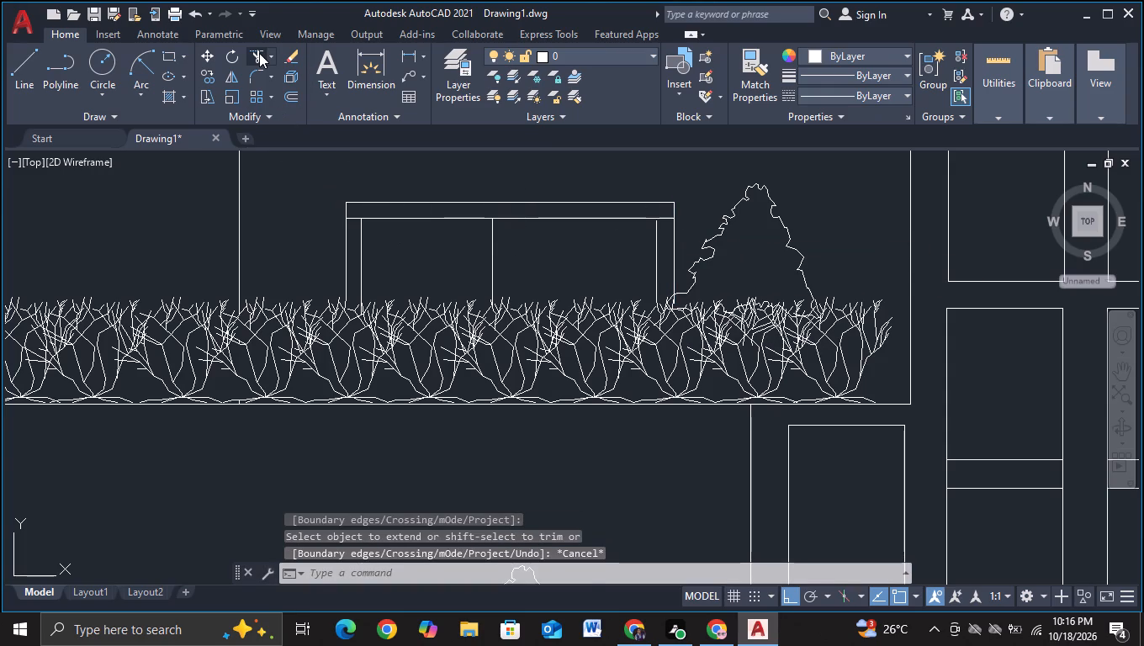
{"action": "left_click", "coordinate": [356, 217]}
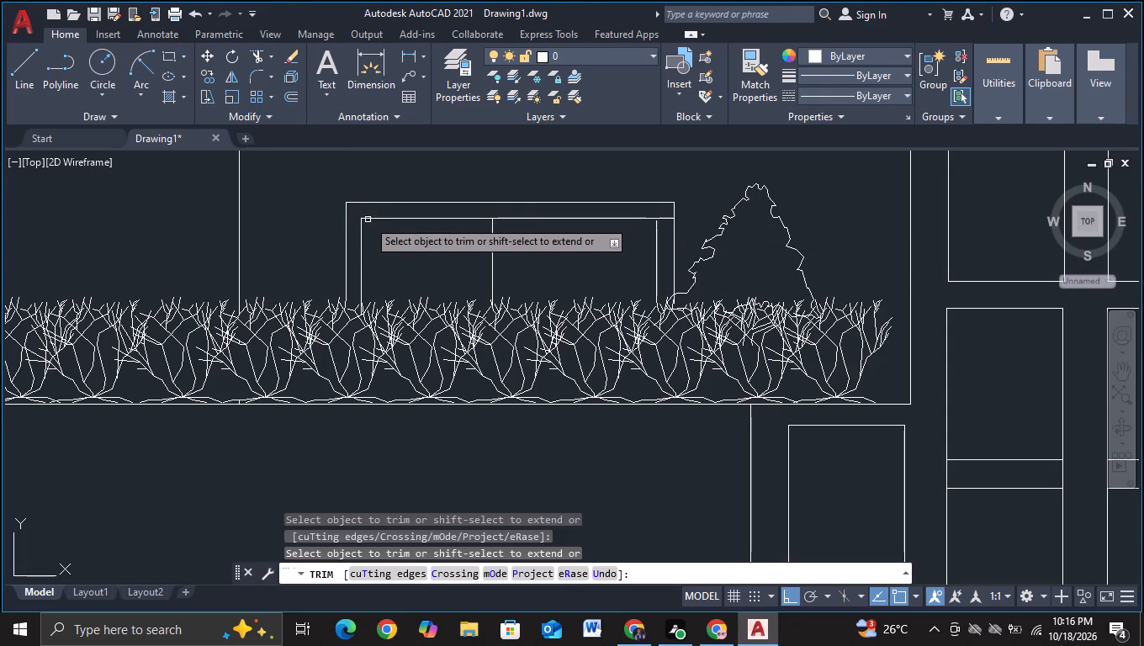
{"action": "left_click", "coordinate": [668, 220]}
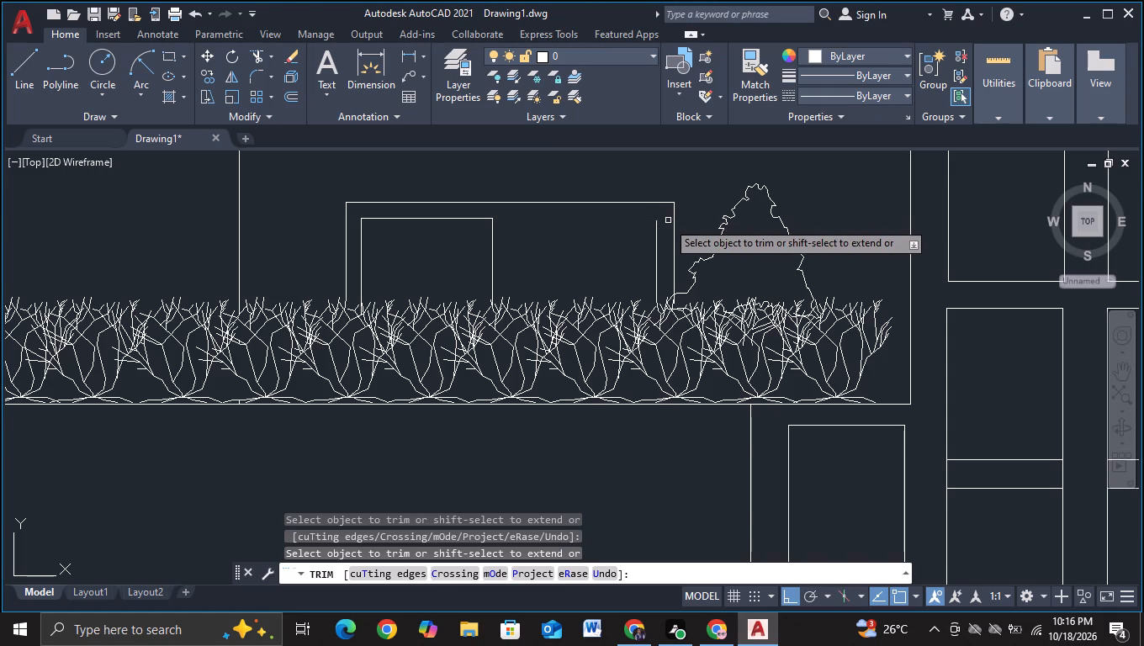
{"action": "key", "text": "ctrl+z"}
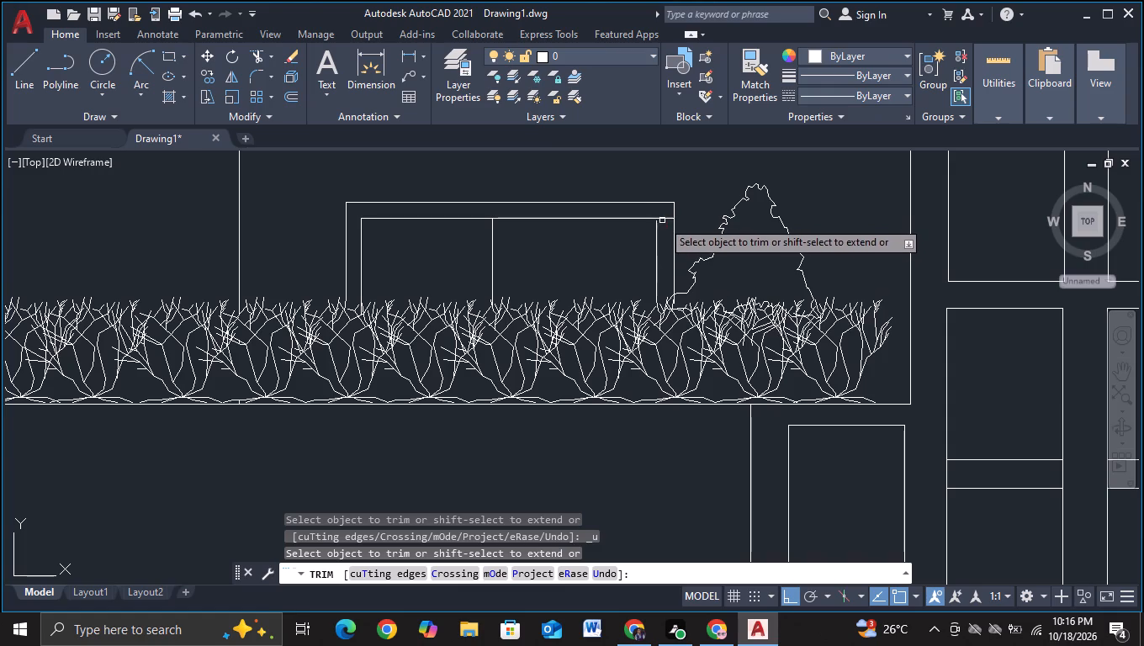
Extend the window's inner right upright up to the lower horizontal line.
{"action": "scroll", "coordinate": [665, 221], "scroll_direction": "up", "scroll_amount": 2}
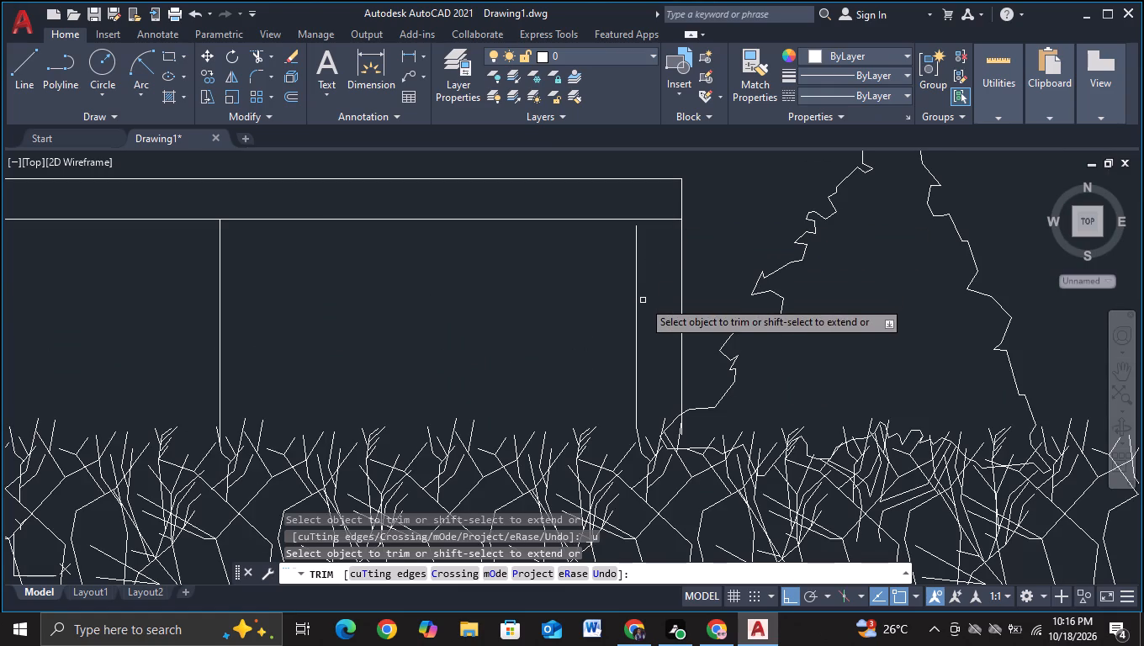
{"action": "key", "text": "e"}
{"action": "key", "text": "Escape"}
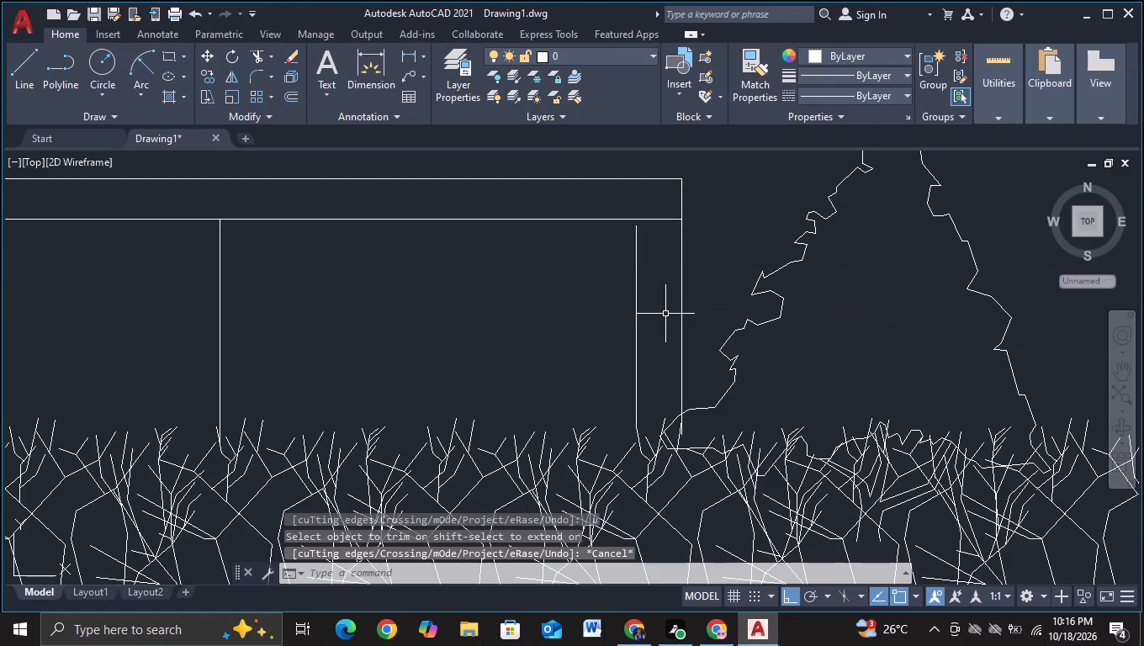
{"action": "key", "text": "e"}
{"action": "left_click", "coordinate": [699, 364]}
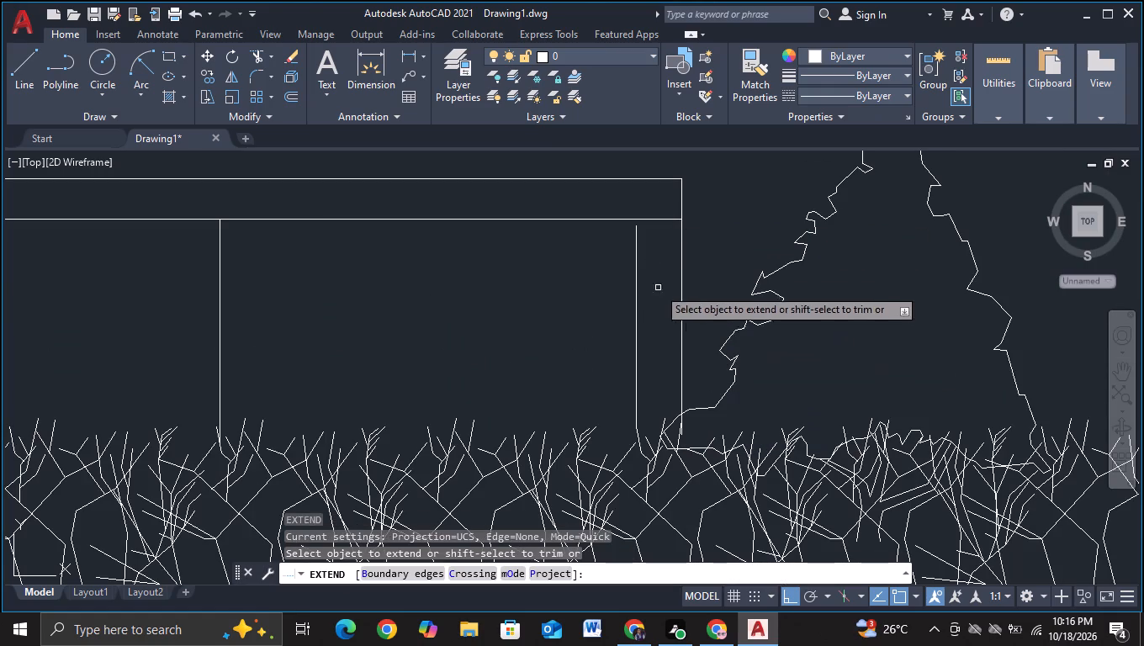
{"action": "left_click", "coordinate": [634, 285]}
{"action": "key", "text": "Escape"}
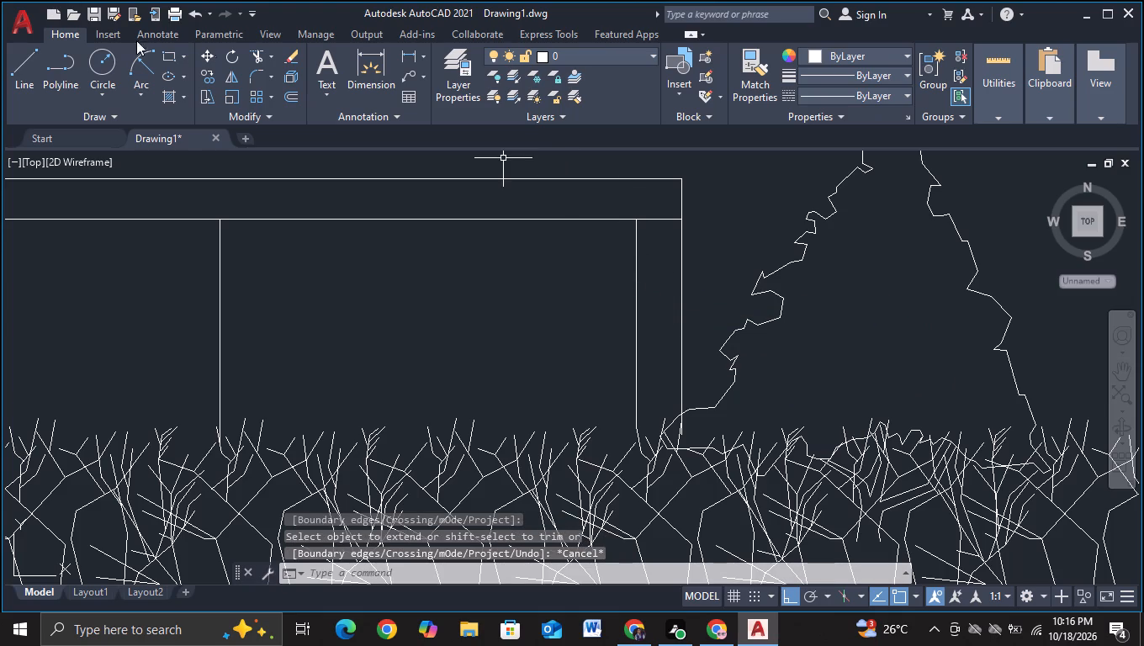
Trim the lower horizontal's right end between the inner and outer right uprights.
{"action": "left_click", "coordinate": [253, 53]}
{"action": "left_click_drag", "start_coordinate": [656, 209], "coordinate": [665, 247]}
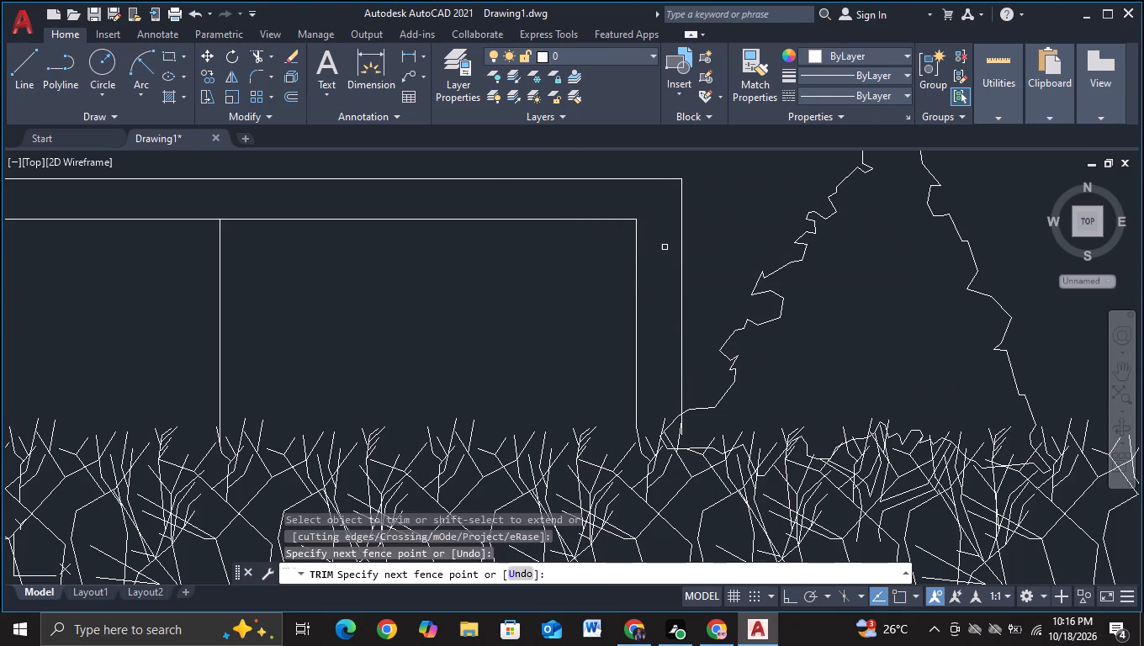
{"action": "scroll", "coordinate": [664, 247], "scroll_direction": "down", "scroll_amount": 3}
{"action": "key", "text": "Escape"}
Copy the complete framed window to two side-by-side positions behind the next lower terrace's shrubs, between its two conical trees.
{"action": "middle_click_drag", "start_coordinate": [603, 276], "coordinate": [594, 247]}
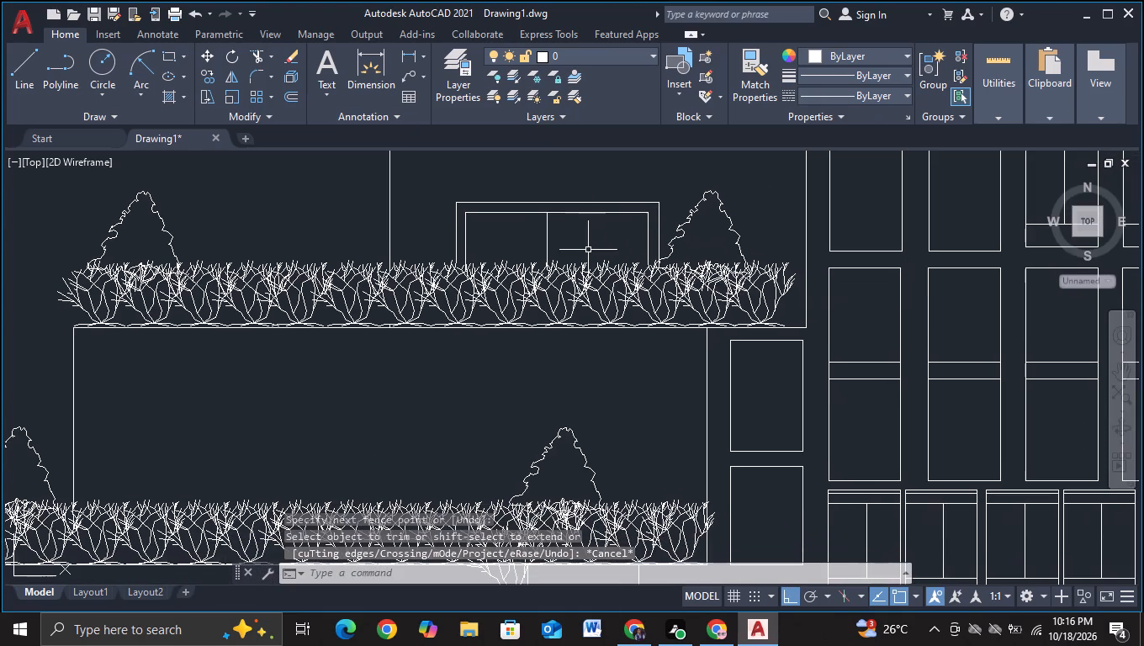
{"action": "left_click_drag", "start_coordinate": [445, 168], "coordinate": [455, 240]}
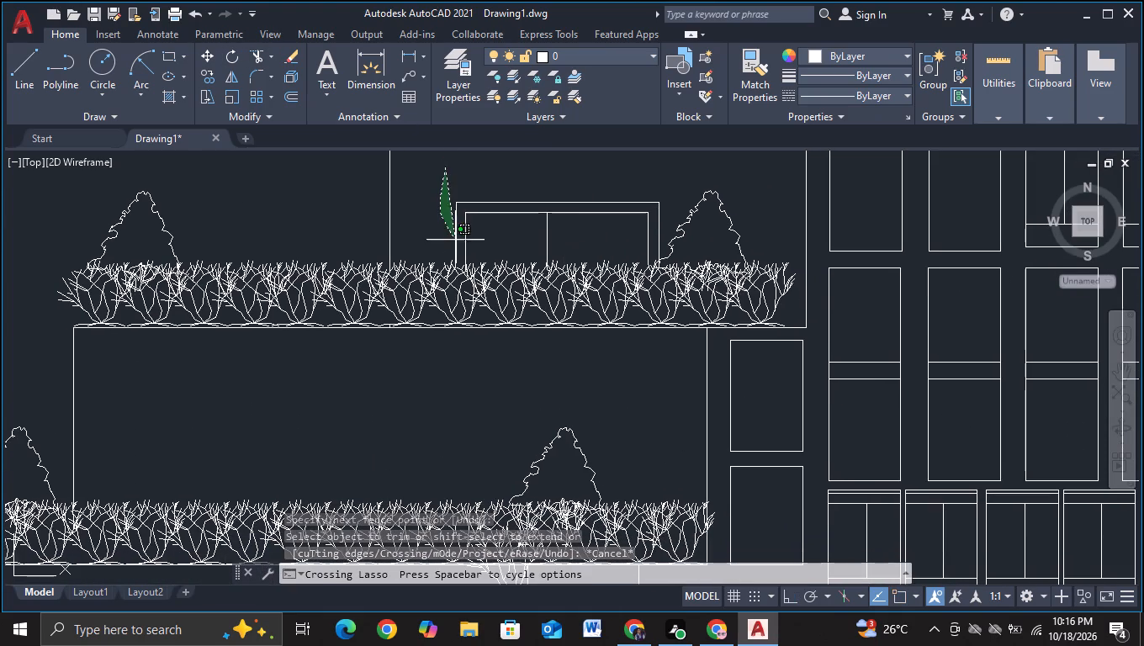
{"action": "left_click_drag", "start_coordinate": [455, 240], "coordinate": [666, 225]}
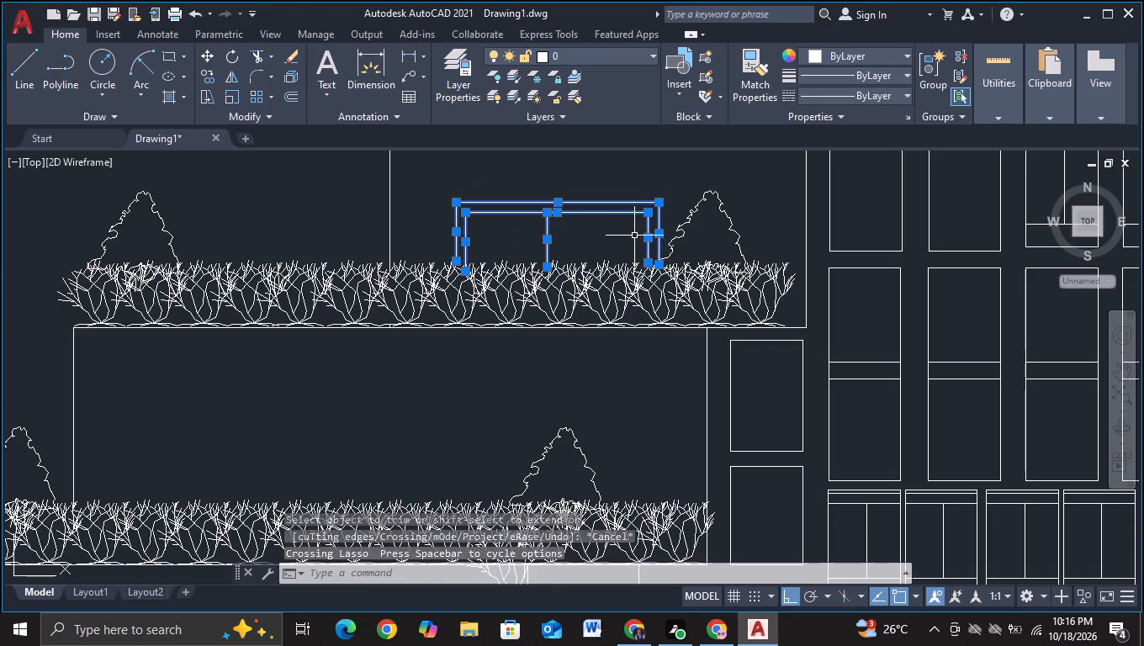
{"action": "key", "text": "c"}
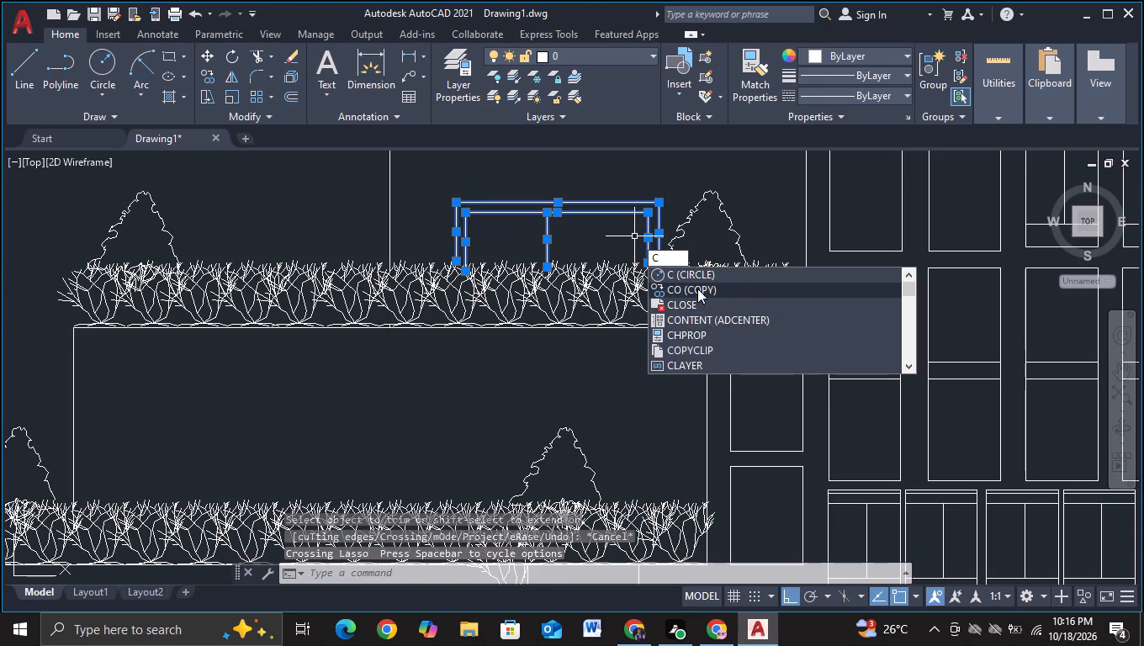
{"action": "left_click", "coordinate": [697, 289]}
{"action": "left_click", "coordinate": [565, 217]}
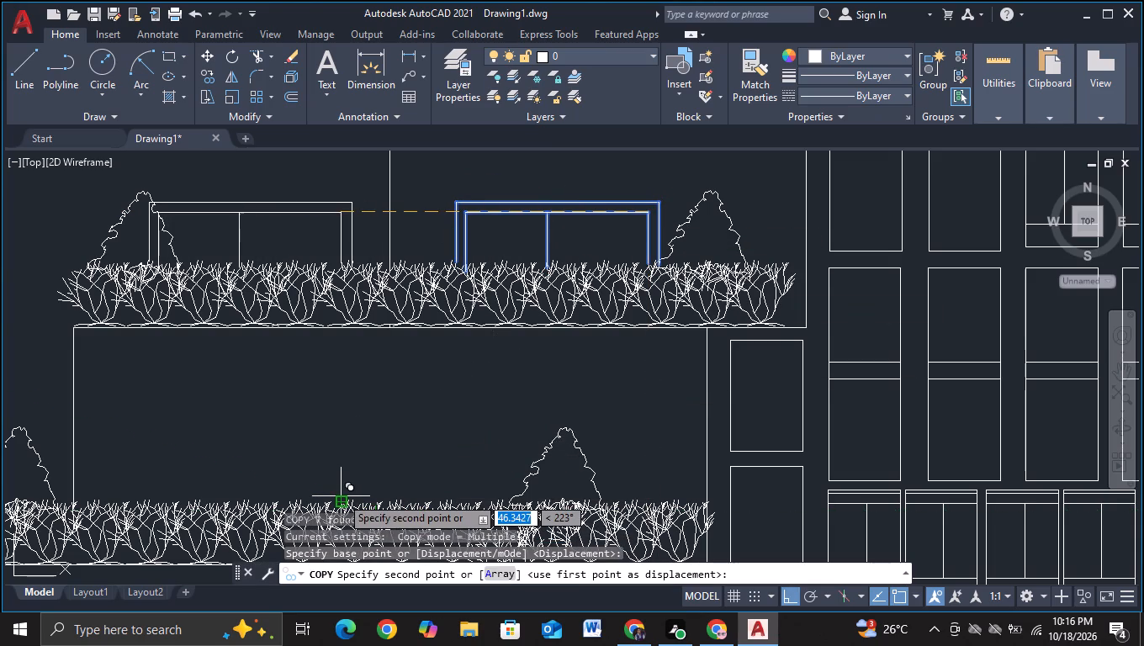
{"action": "key", "text": "F8"}
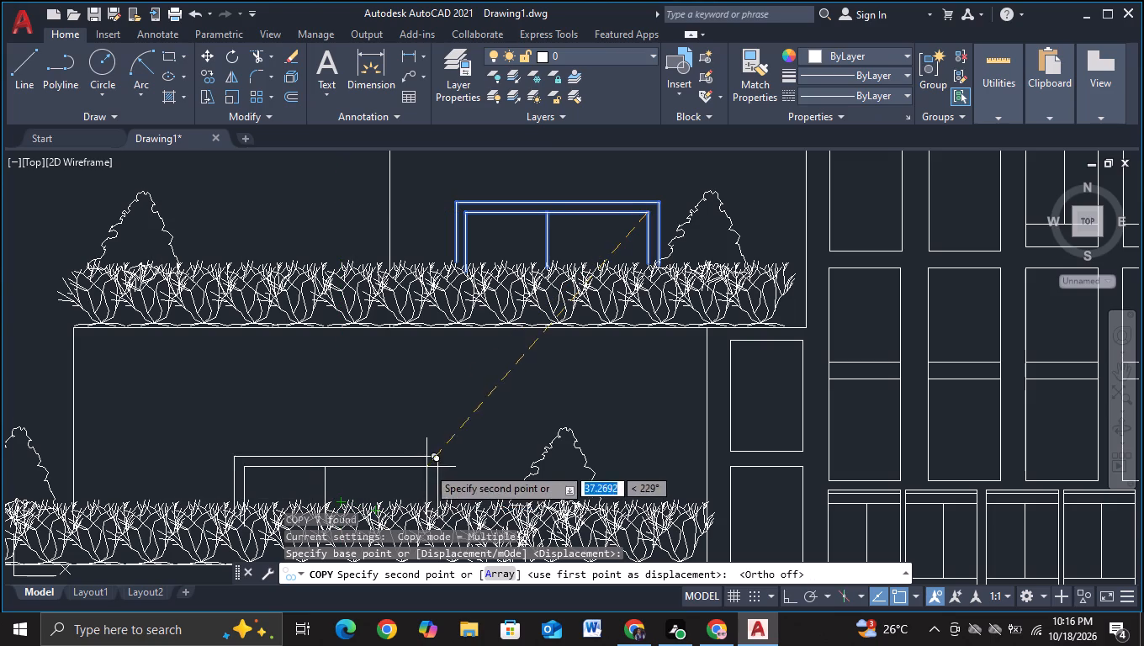
{"action": "key", "text": "F3"}
{"action": "middle_click_drag", "start_coordinate": [450, 448], "coordinate": [454, 382]}
{"action": "scroll", "coordinate": [460, 393], "scroll_direction": "up", "scroll_amount": 1}
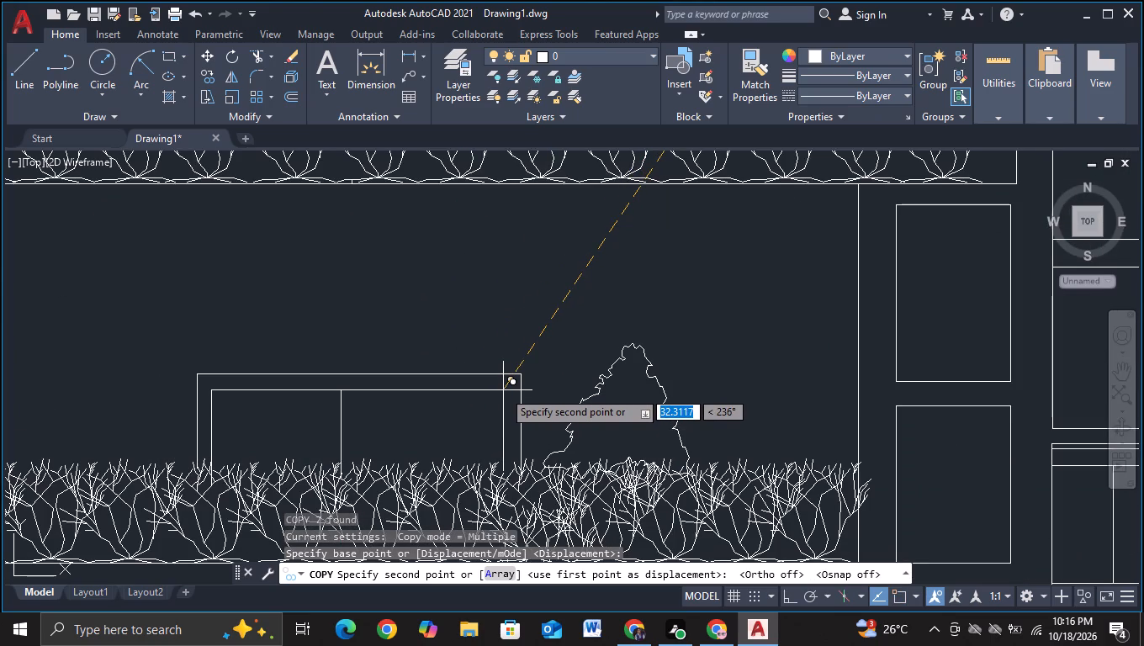
{"action": "left_click", "coordinate": [503, 390]}
{"action": "middle_click_drag", "start_coordinate": [485, 384], "coordinate": [821, 376]}
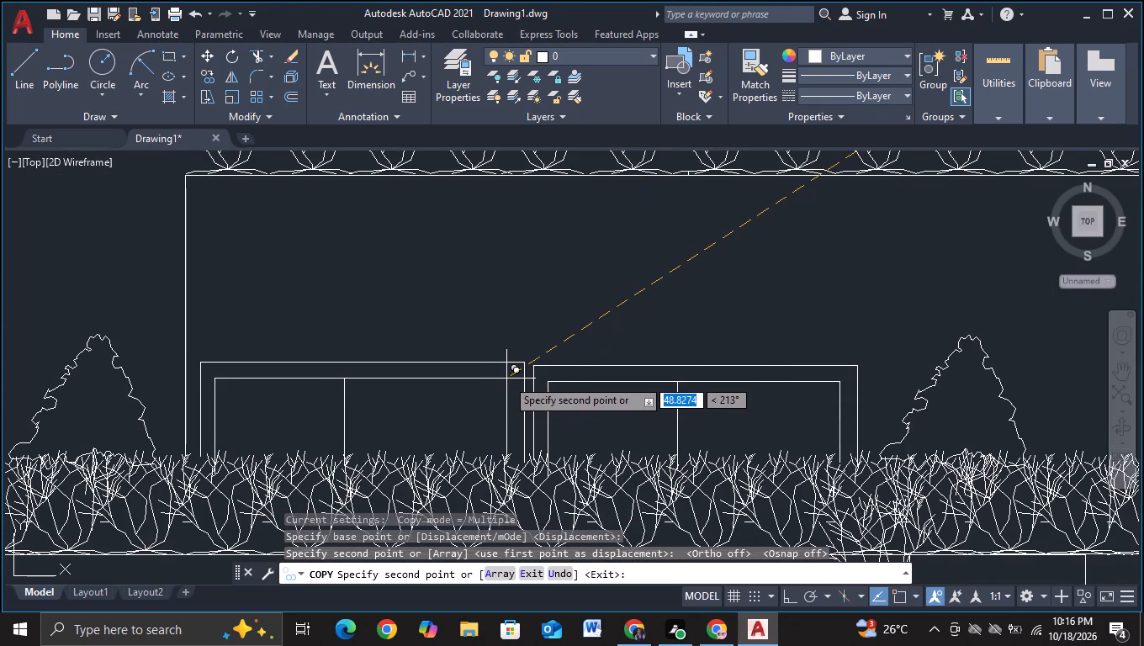
{"action": "left_click", "coordinate": [506, 379]}
{"action": "key", "text": "Escape"}
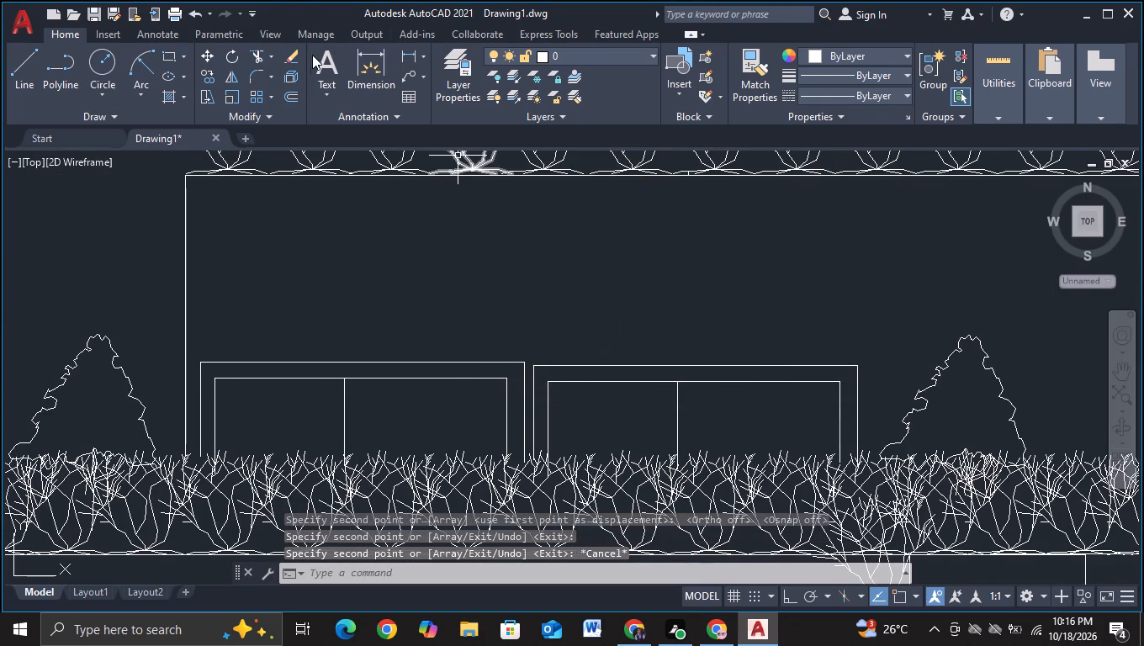
Trim away the left window copy's outer top line, its right uprights and the inner horizontal beyond the middle upright.
{"action": "left_click", "coordinate": [254, 55]}
{"action": "left_click_drag", "start_coordinate": [485, 339], "coordinate": [479, 359]}
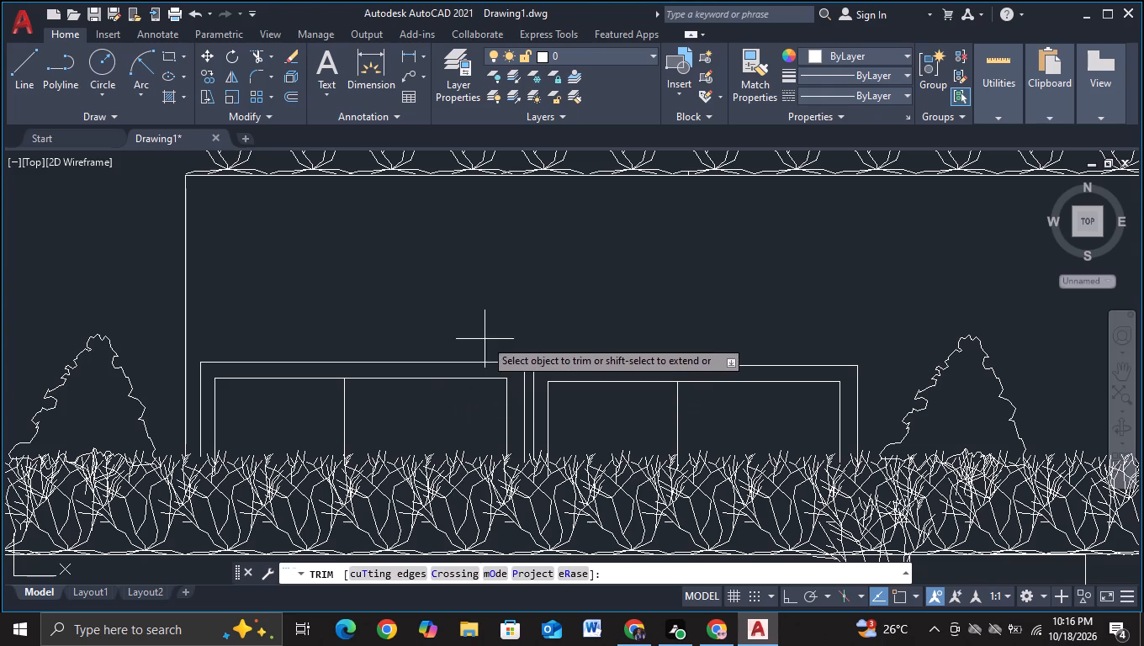
{"action": "left_click_drag", "start_coordinate": [479, 359], "coordinate": [467, 410]}
{"action": "left_click_drag", "start_coordinate": [485, 395], "coordinate": [526, 387]}
Draw the left window copy's outer top line about 10.8 units long, with a right upright down into the shrubs.
{"action": "left_click", "coordinate": [17, 82]}
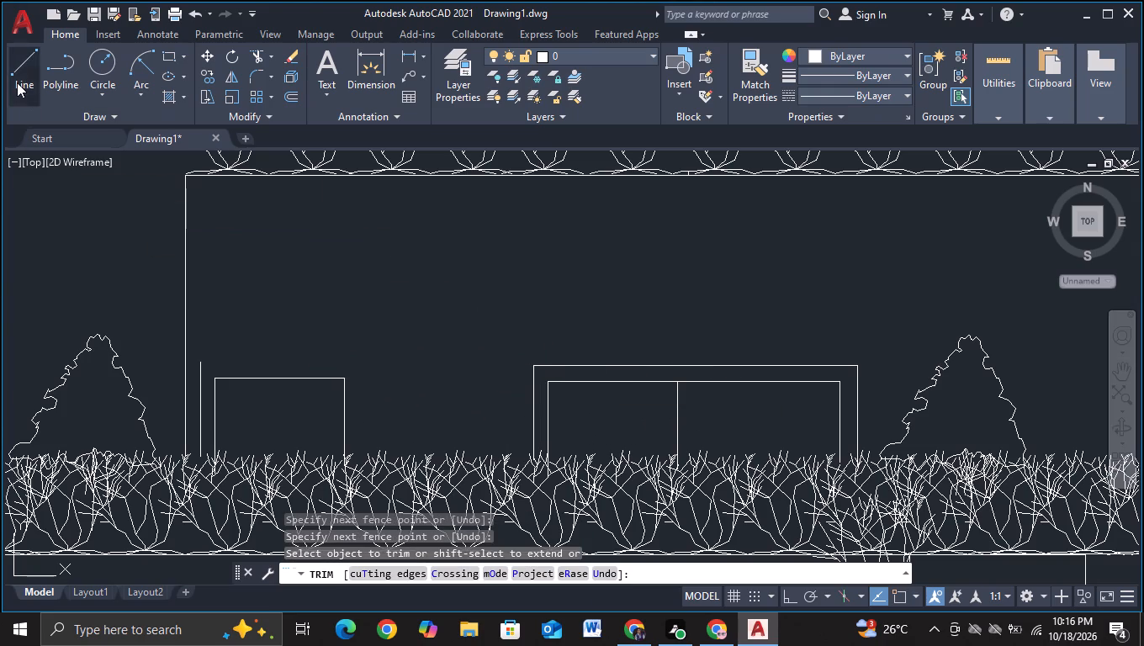
{"action": "key", "text": "F3"}
{"action": "left_click", "coordinate": [200, 363]}
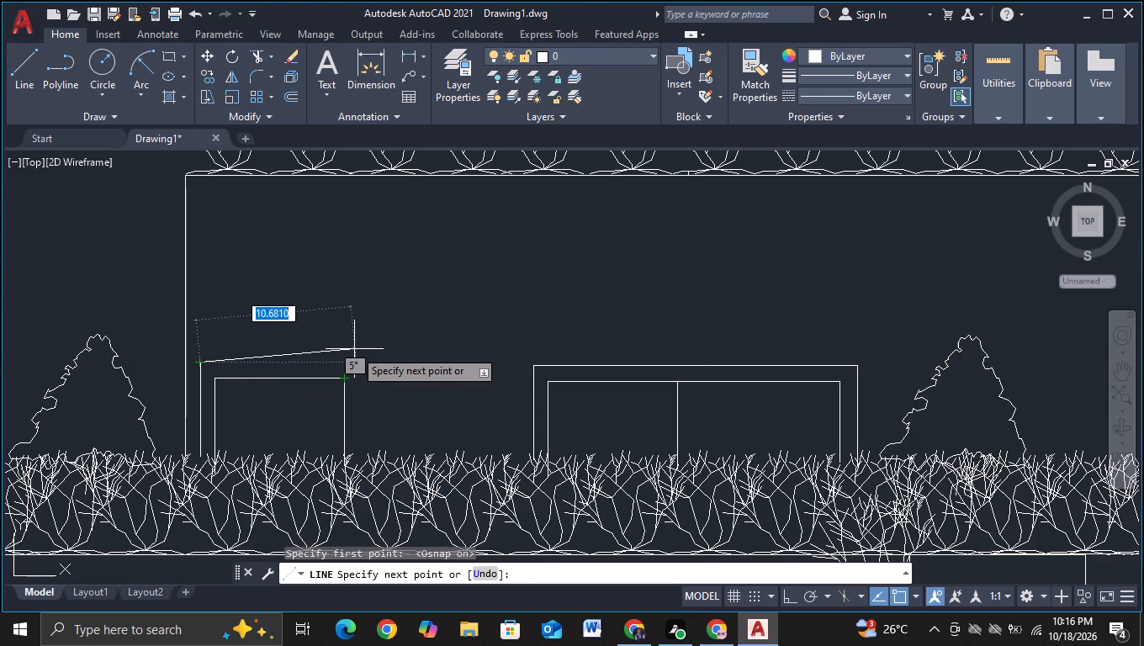
{"action": "key", "text": "F8"}
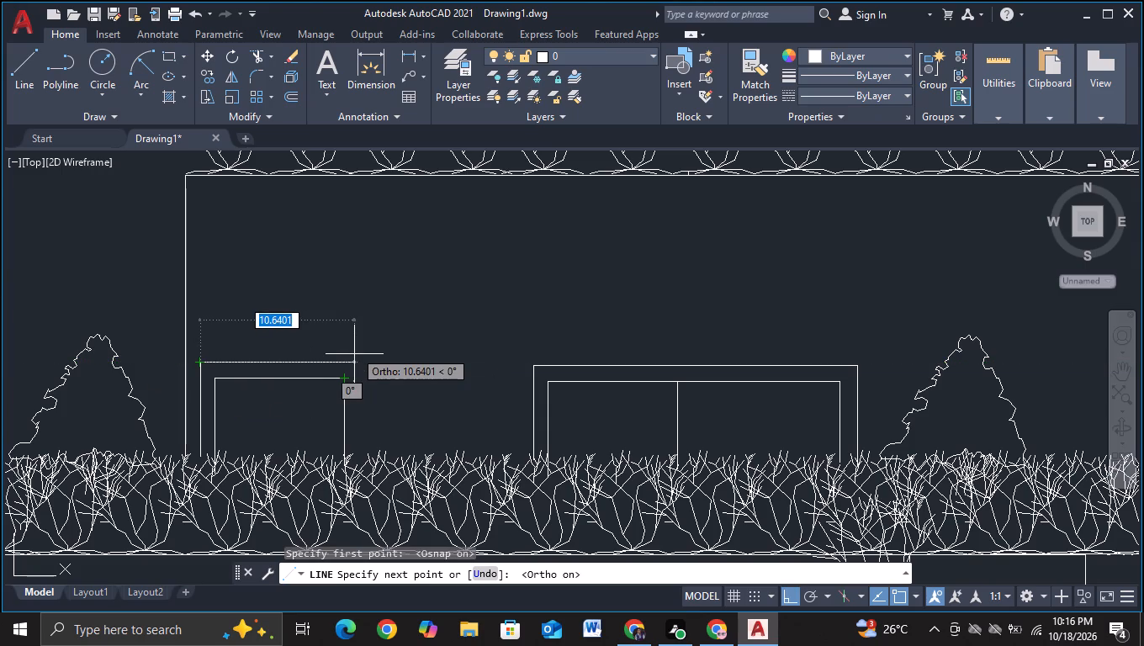
{"action": "left_click", "coordinate": [357, 355]}
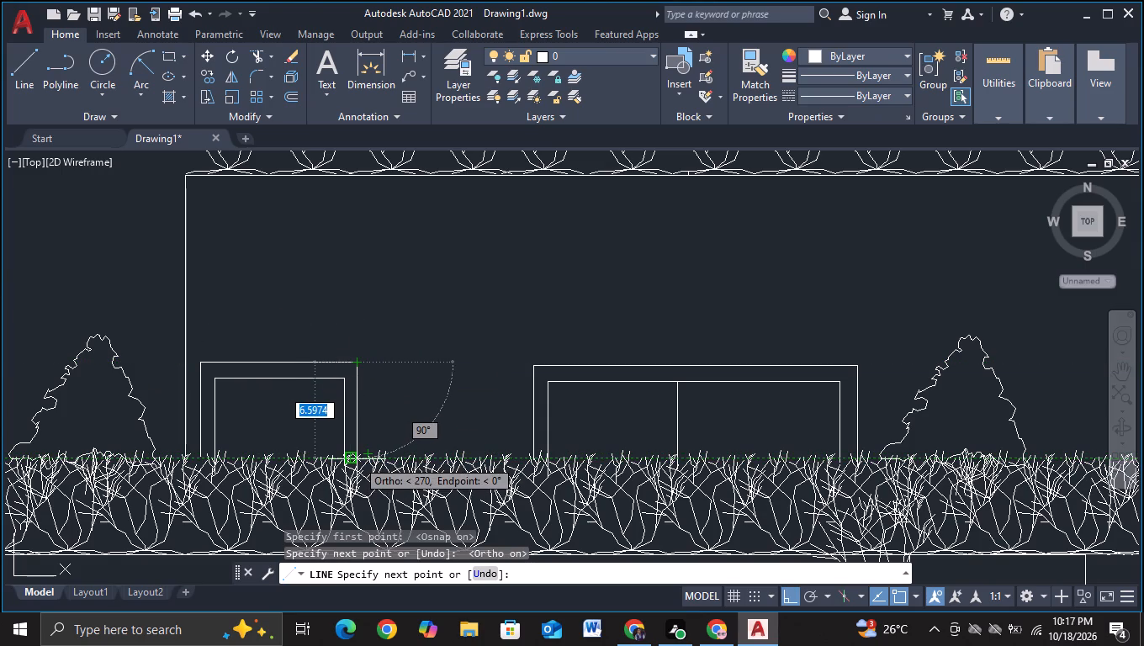
{"action": "left_click", "coordinate": [357, 459]}
{"action": "key", "text": "Escape"}
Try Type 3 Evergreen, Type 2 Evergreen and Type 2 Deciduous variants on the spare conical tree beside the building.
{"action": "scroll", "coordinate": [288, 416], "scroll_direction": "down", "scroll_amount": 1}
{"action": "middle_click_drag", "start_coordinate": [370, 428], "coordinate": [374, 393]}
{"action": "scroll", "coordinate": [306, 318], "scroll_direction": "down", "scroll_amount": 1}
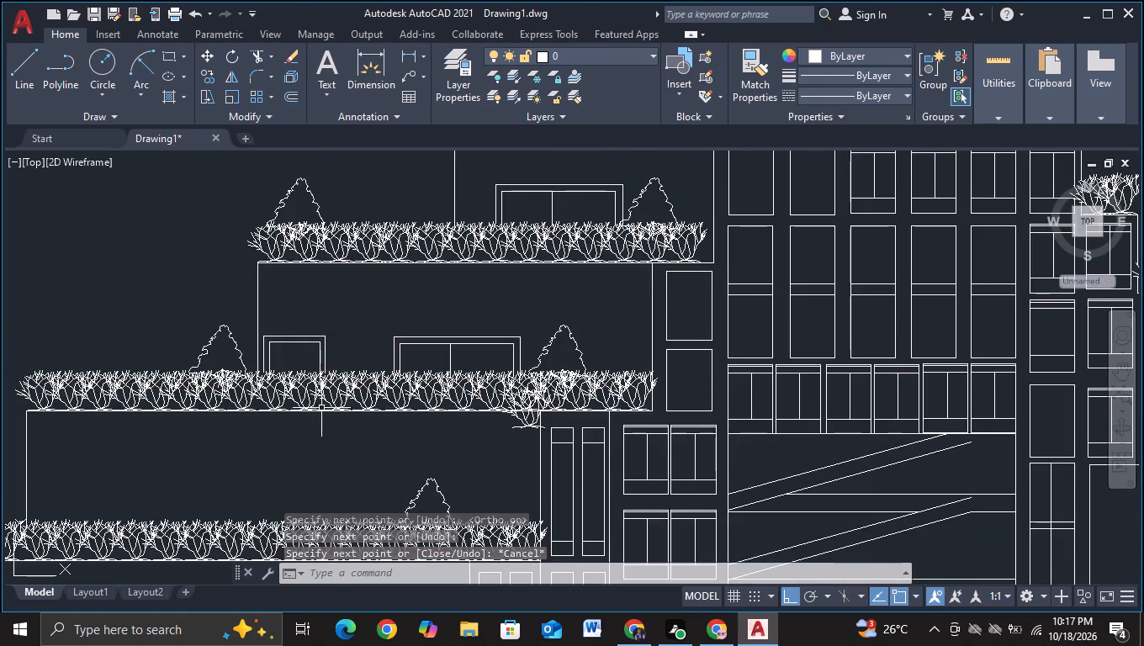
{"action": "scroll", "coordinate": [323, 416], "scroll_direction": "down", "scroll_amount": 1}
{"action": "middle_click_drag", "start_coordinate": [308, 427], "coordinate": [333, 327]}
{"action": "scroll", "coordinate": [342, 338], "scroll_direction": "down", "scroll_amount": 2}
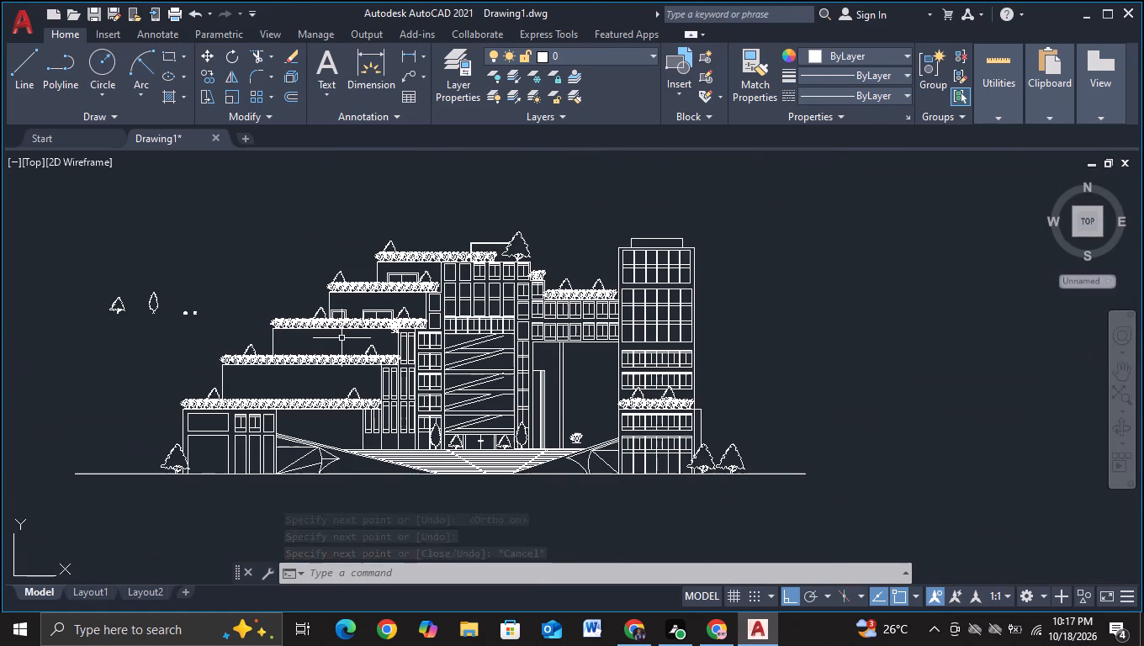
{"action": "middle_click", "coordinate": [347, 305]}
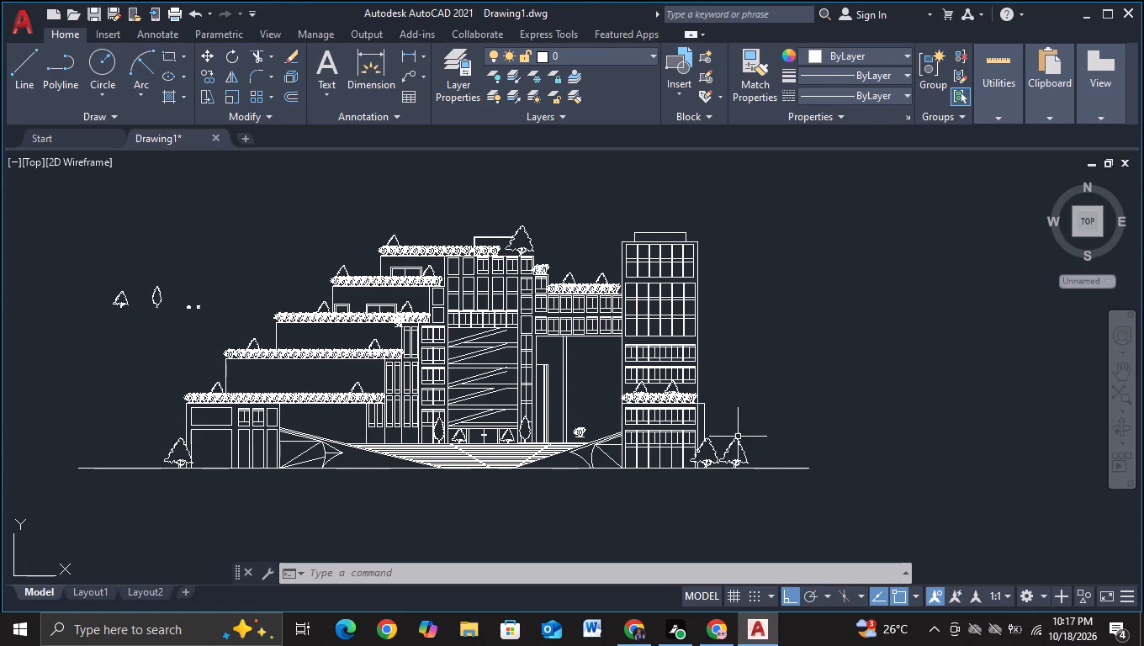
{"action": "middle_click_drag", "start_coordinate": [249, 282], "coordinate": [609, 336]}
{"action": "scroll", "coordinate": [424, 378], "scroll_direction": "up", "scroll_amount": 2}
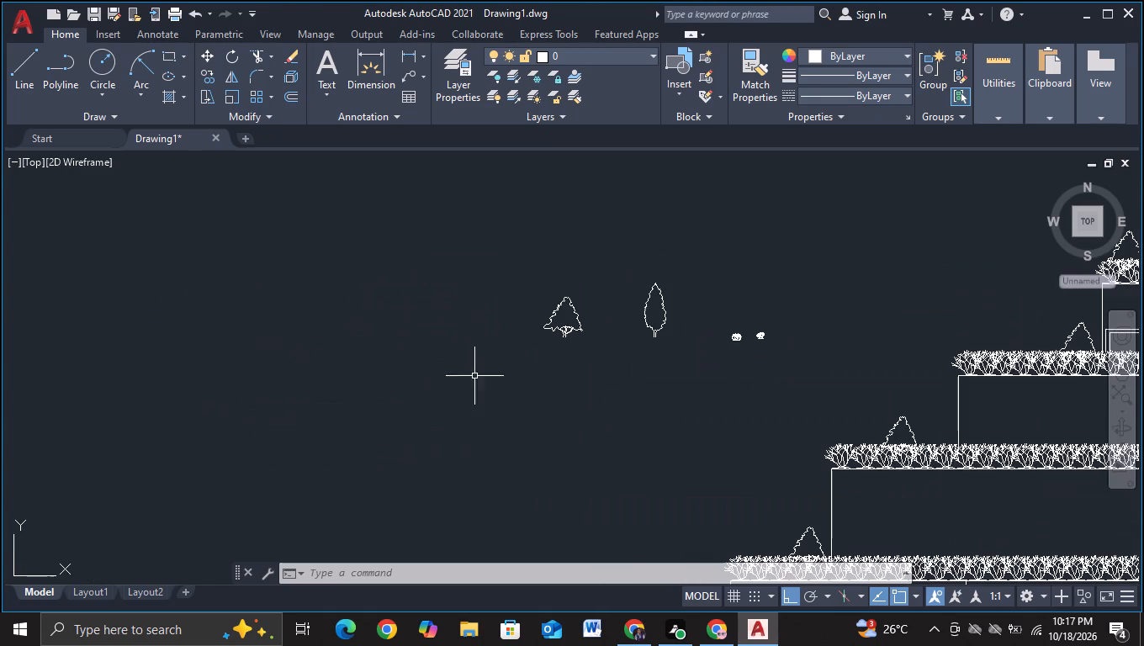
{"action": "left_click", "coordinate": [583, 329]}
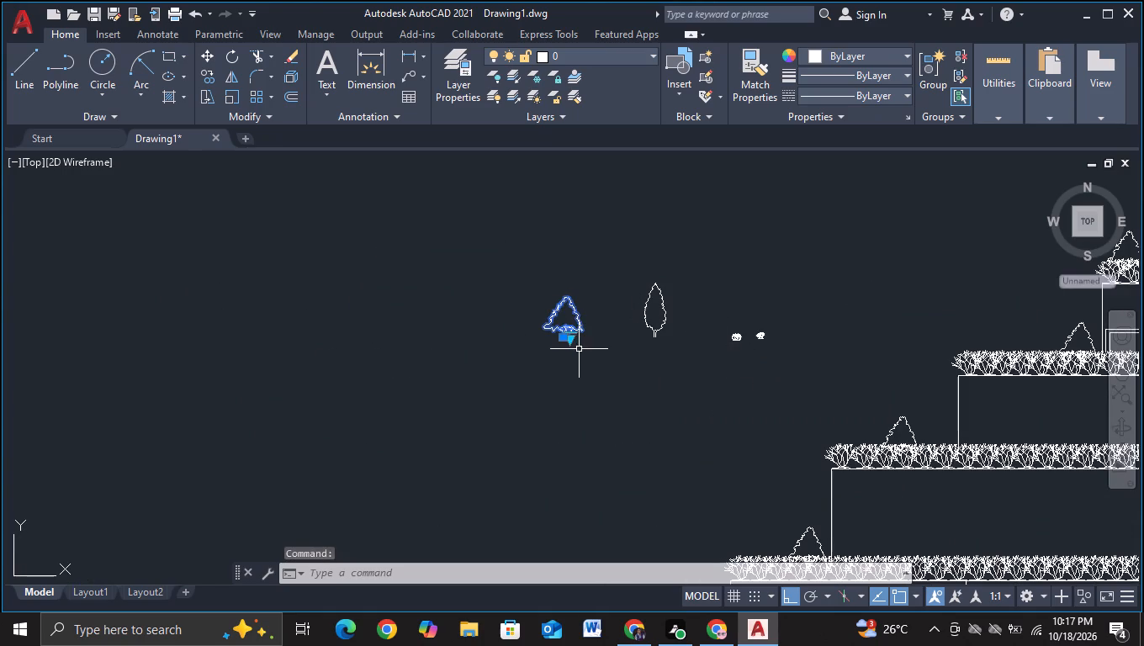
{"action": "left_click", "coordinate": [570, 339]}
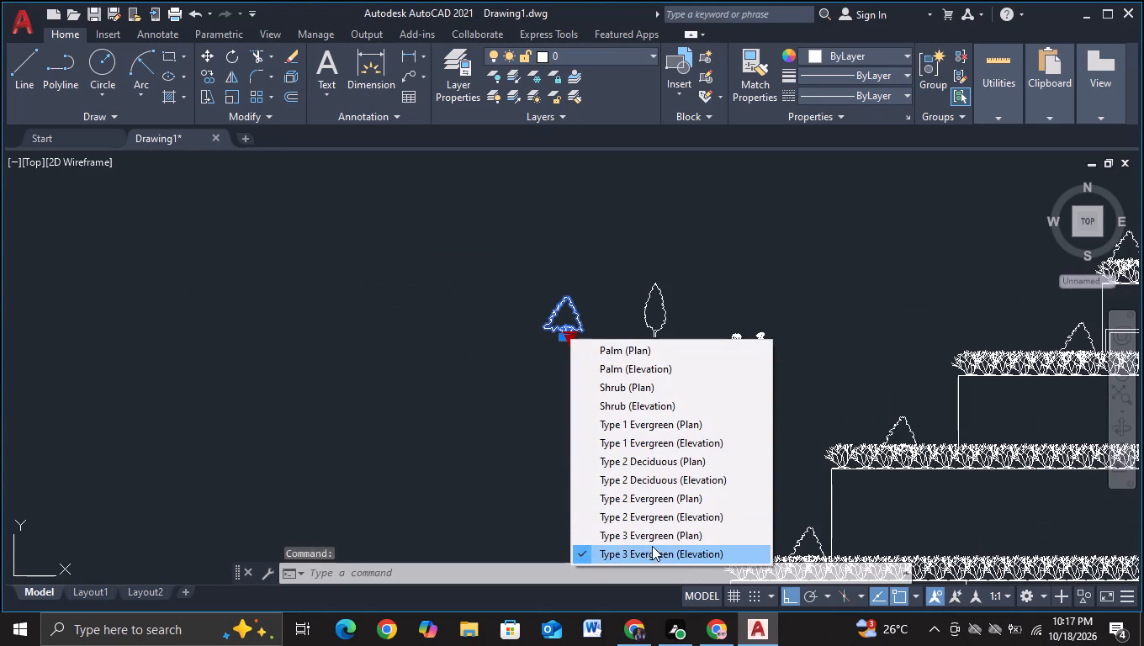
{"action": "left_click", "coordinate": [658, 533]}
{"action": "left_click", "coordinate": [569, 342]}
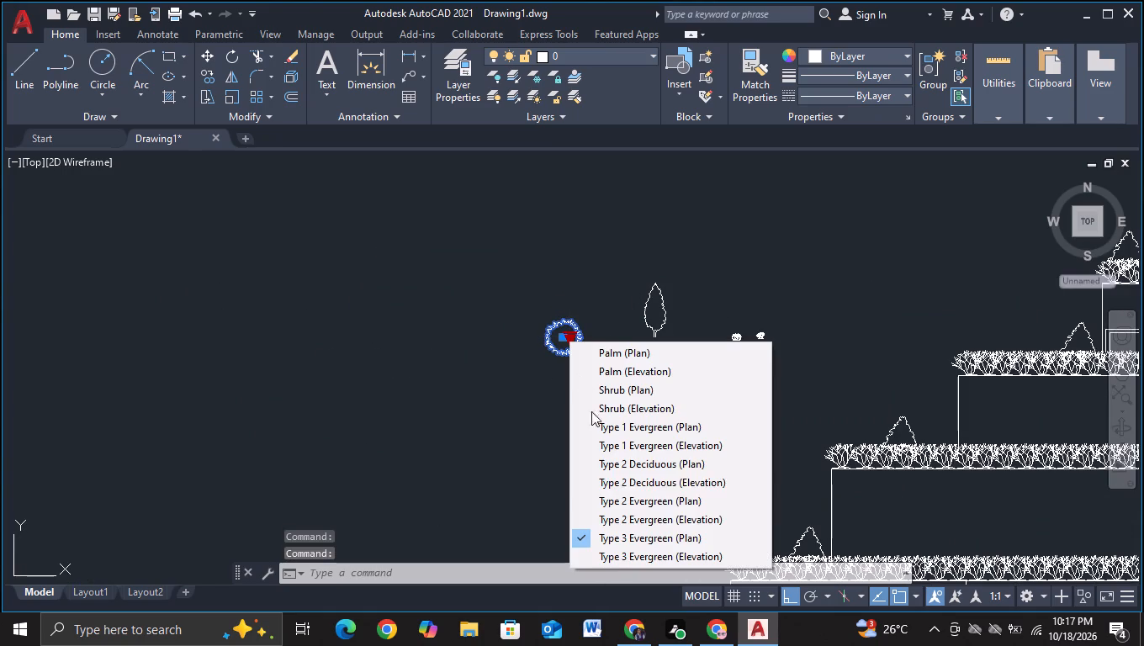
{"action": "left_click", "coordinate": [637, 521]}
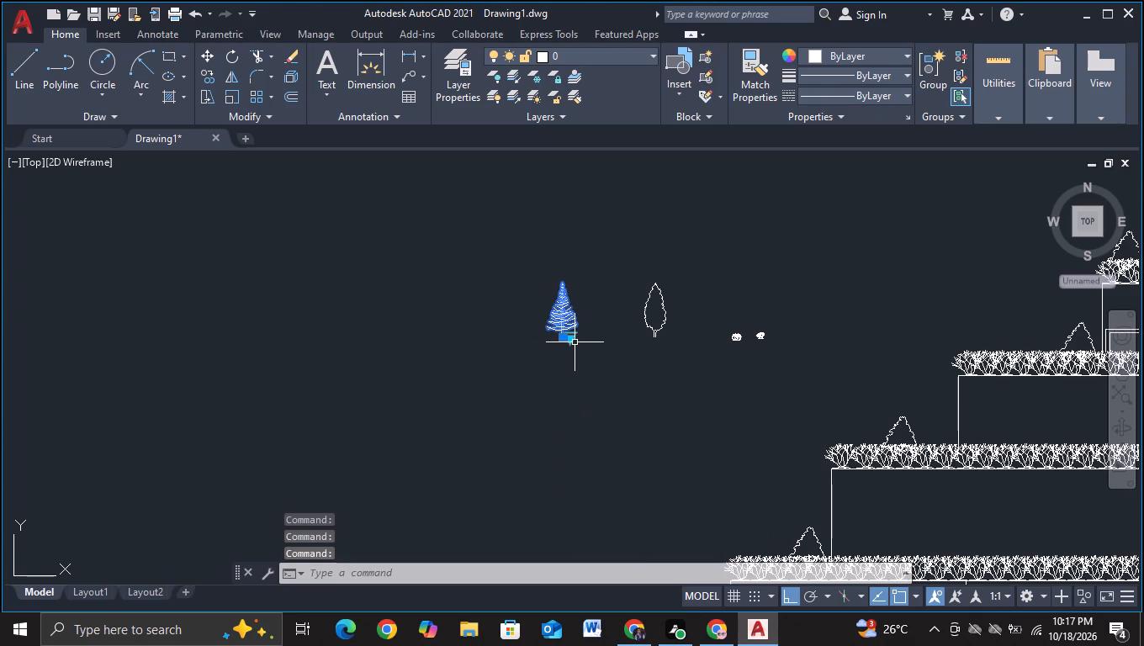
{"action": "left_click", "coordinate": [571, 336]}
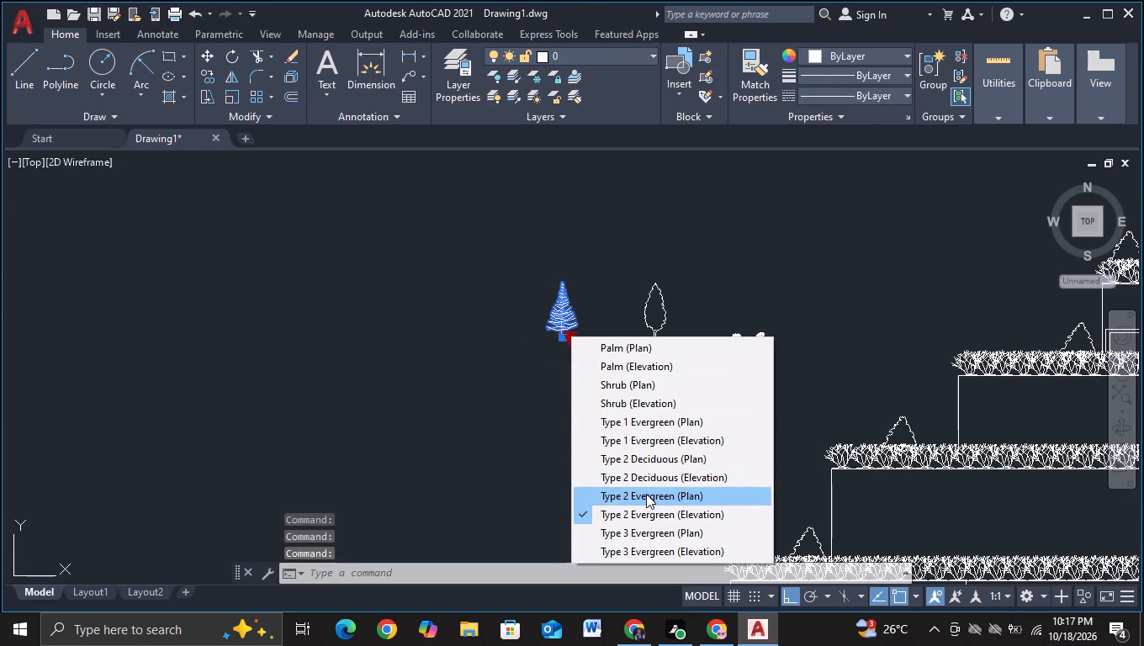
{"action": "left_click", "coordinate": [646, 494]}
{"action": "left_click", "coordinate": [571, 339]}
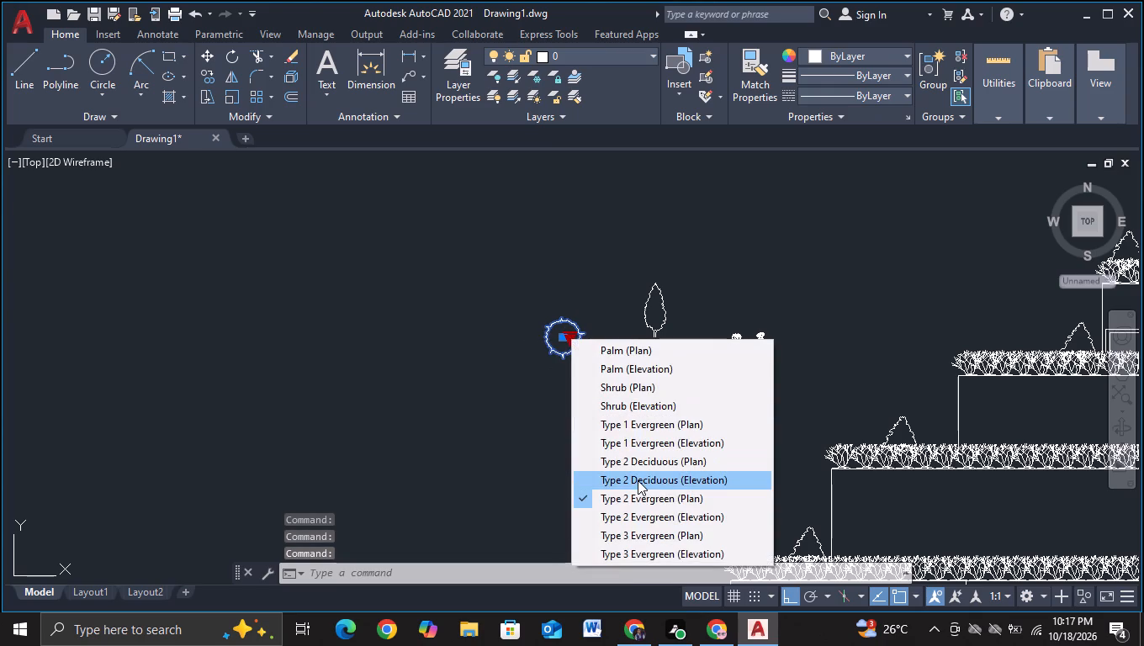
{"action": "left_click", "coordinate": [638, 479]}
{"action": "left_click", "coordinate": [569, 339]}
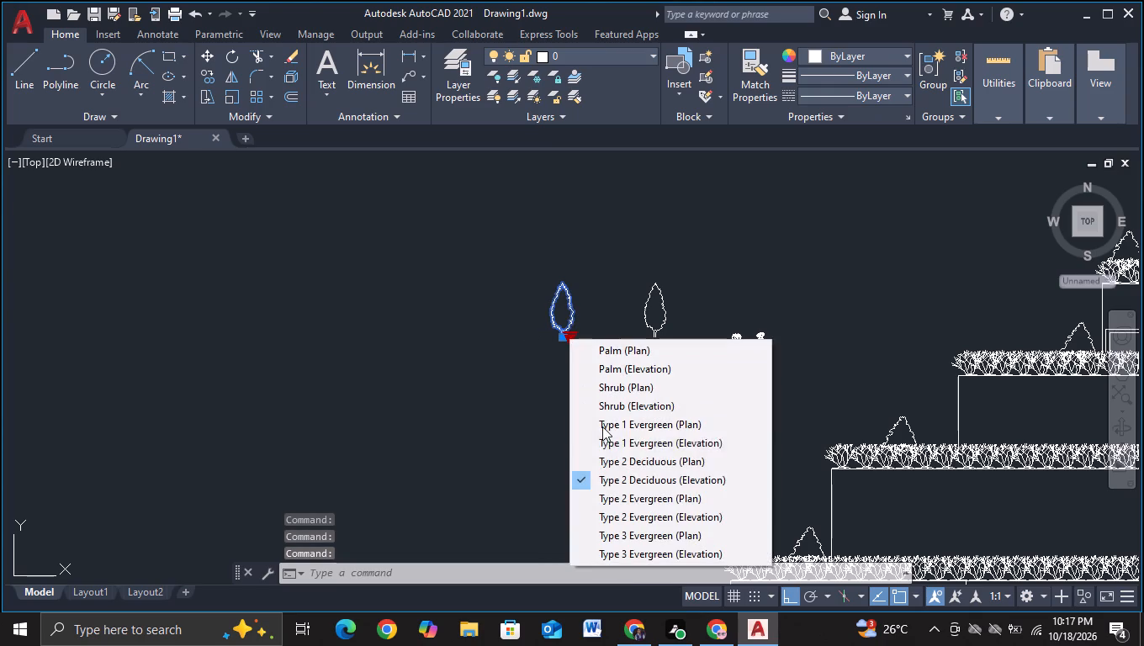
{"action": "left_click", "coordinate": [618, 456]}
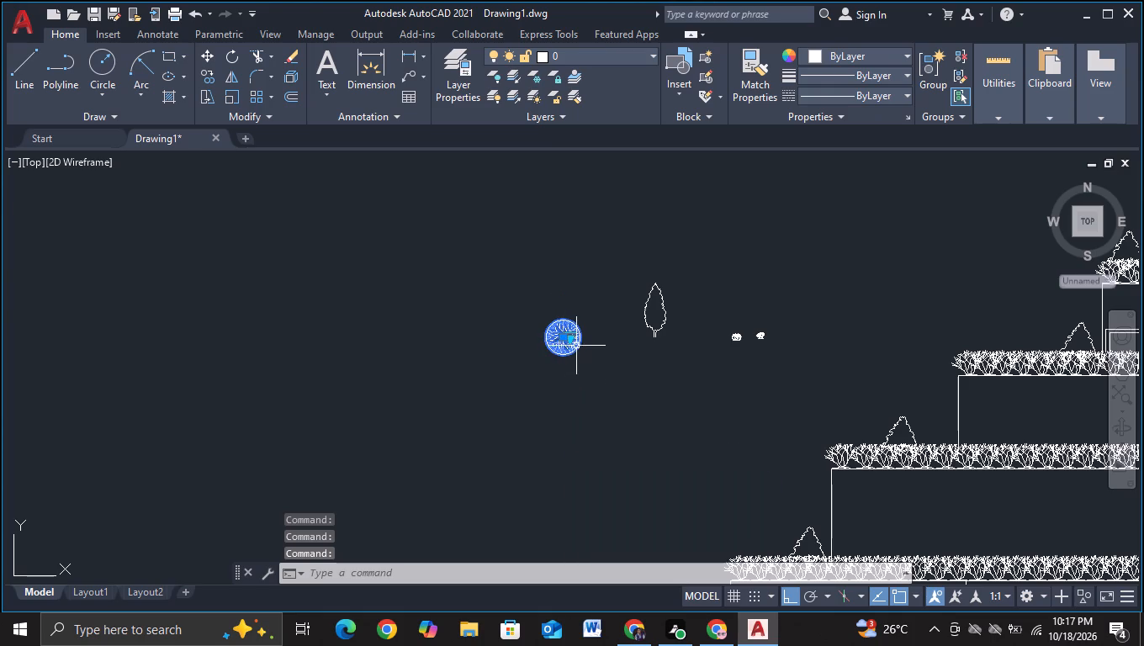
Set the spare tree's block variant to Type 1 Evergreen (Elevation).
{"action": "left_click", "coordinate": [575, 342]}
{"action": "left_click", "coordinate": [571, 336]}
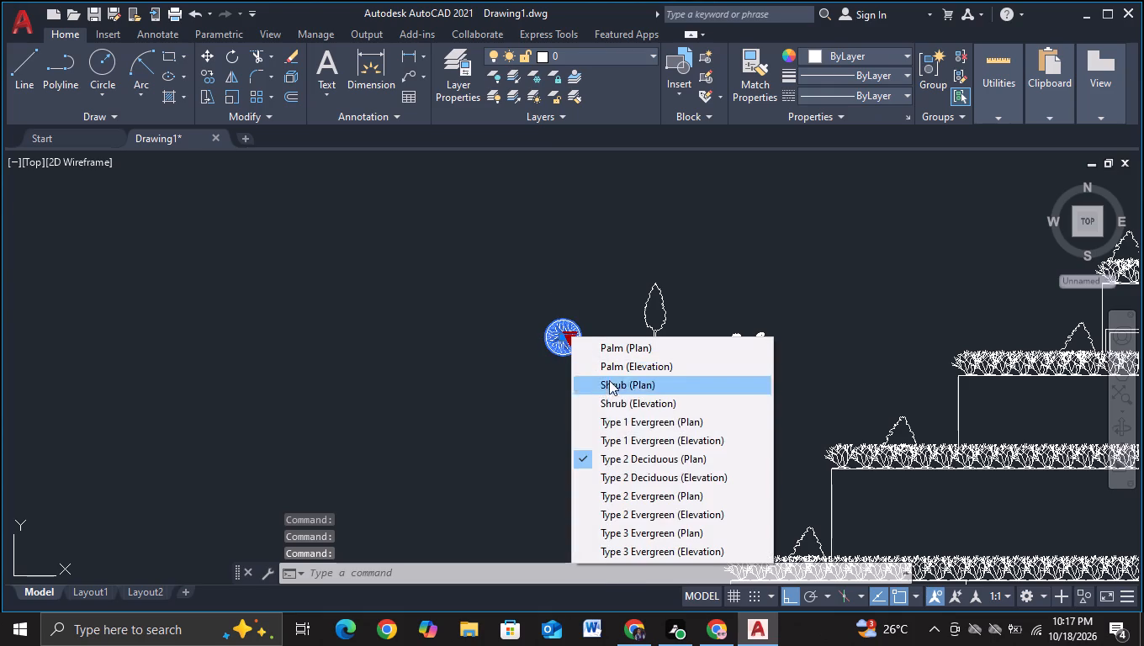
{"action": "left_click", "coordinate": [636, 436]}
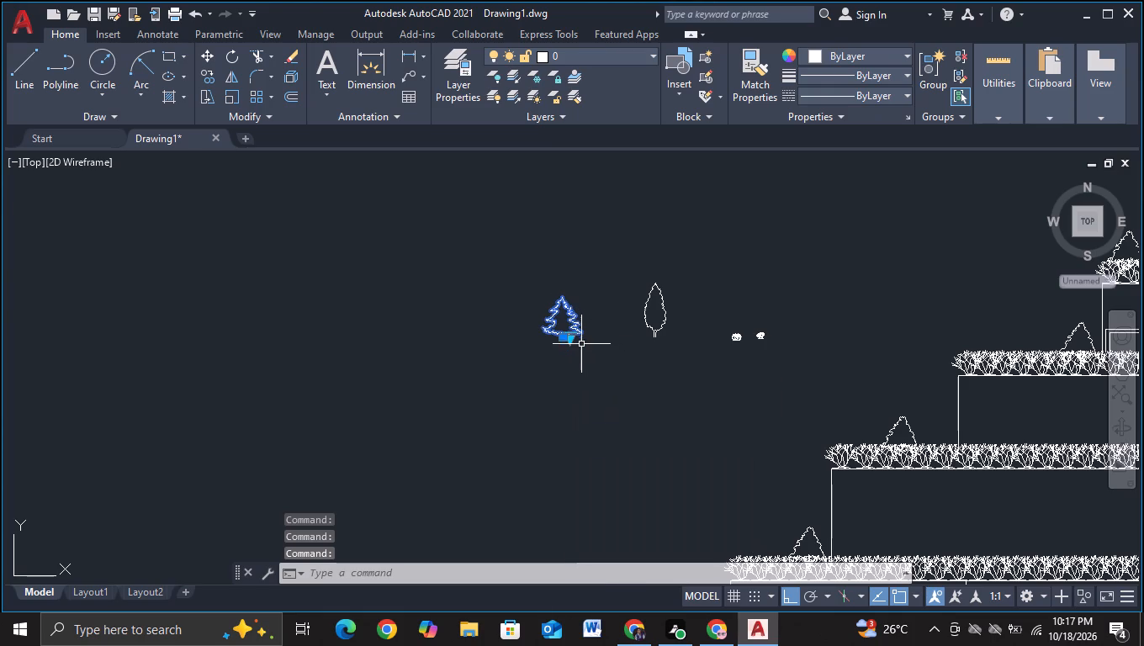
{"action": "key", "text": "Escape"}
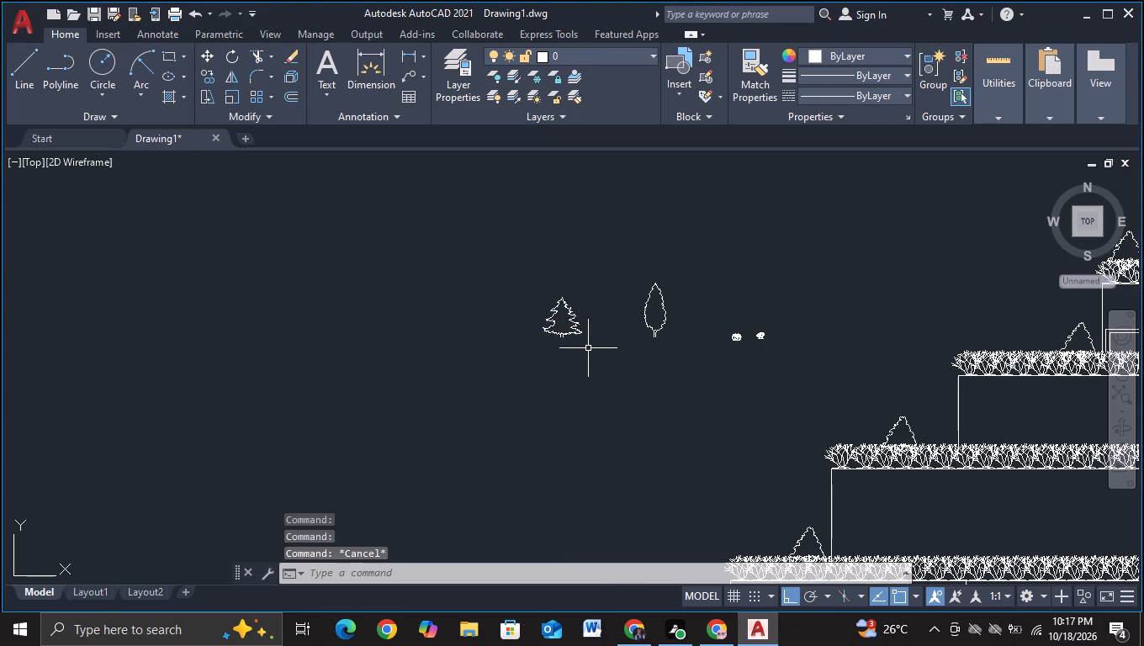
Copy the Type 1 Evergreen tree to just above the lone shrub between the main stairs and the right tower.
{"action": "left_click", "coordinate": [563, 337]}
{"action": "key", "text": "c"}
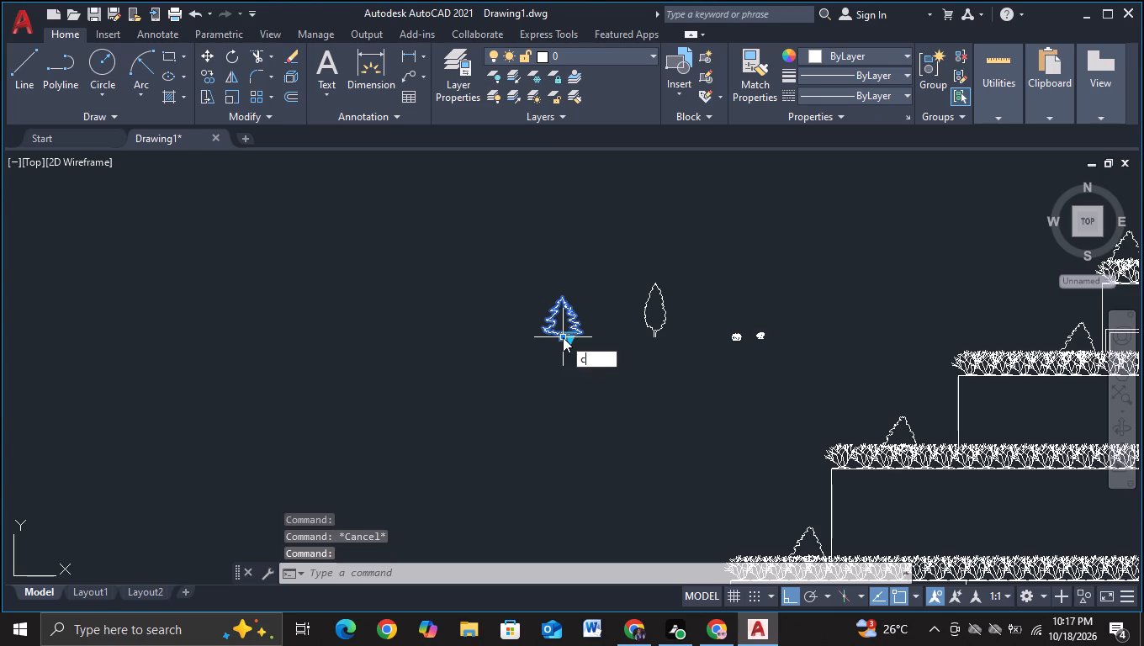
{"action": "left_click", "coordinate": [609, 389]}
{"action": "left_click", "coordinate": [568, 334]}
{"action": "scroll", "coordinate": [672, 369], "scroll_direction": "down", "scroll_amount": 3}
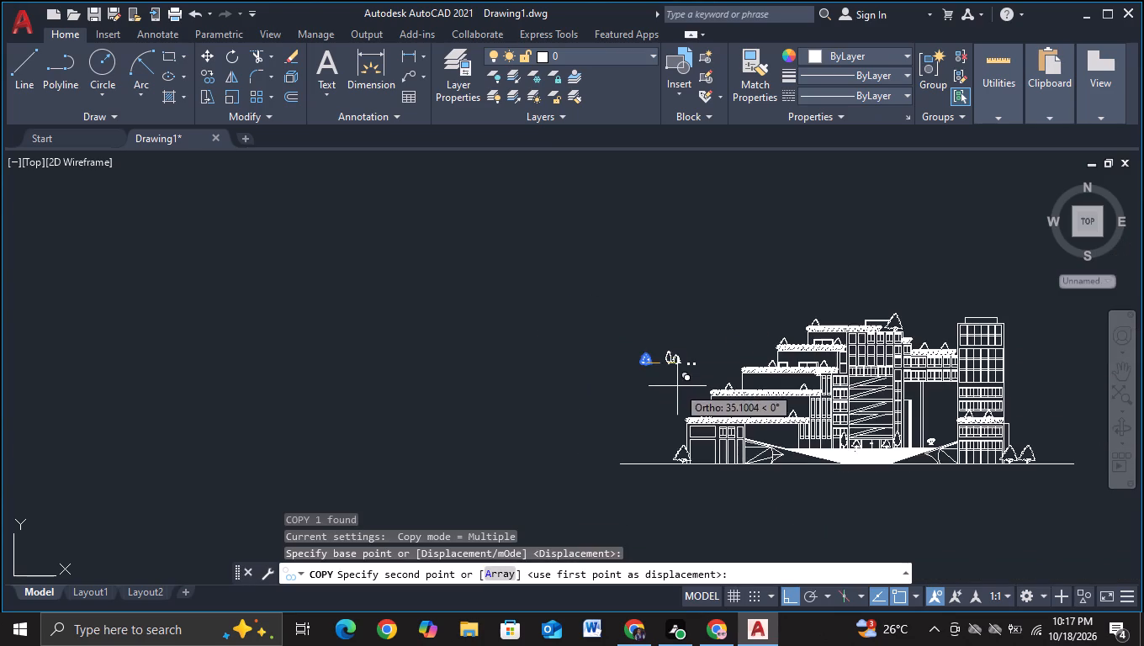
{"action": "middle_click_drag", "start_coordinate": [675, 387], "coordinate": [77, 364]}
{"action": "scroll", "coordinate": [261, 386], "scroll_direction": "up", "scroll_amount": 2}
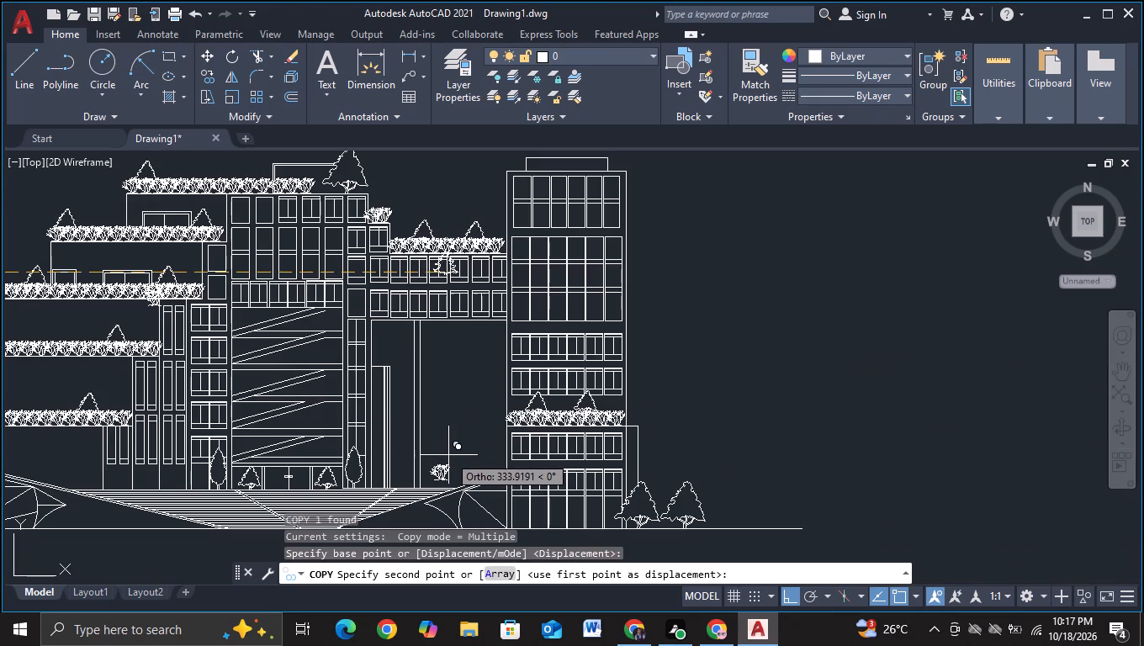
{"action": "key", "text": "F8"}
{"action": "scroll", "coordinate": [449, 467], "scroll_direction": "up", "scroll_amount": 3}
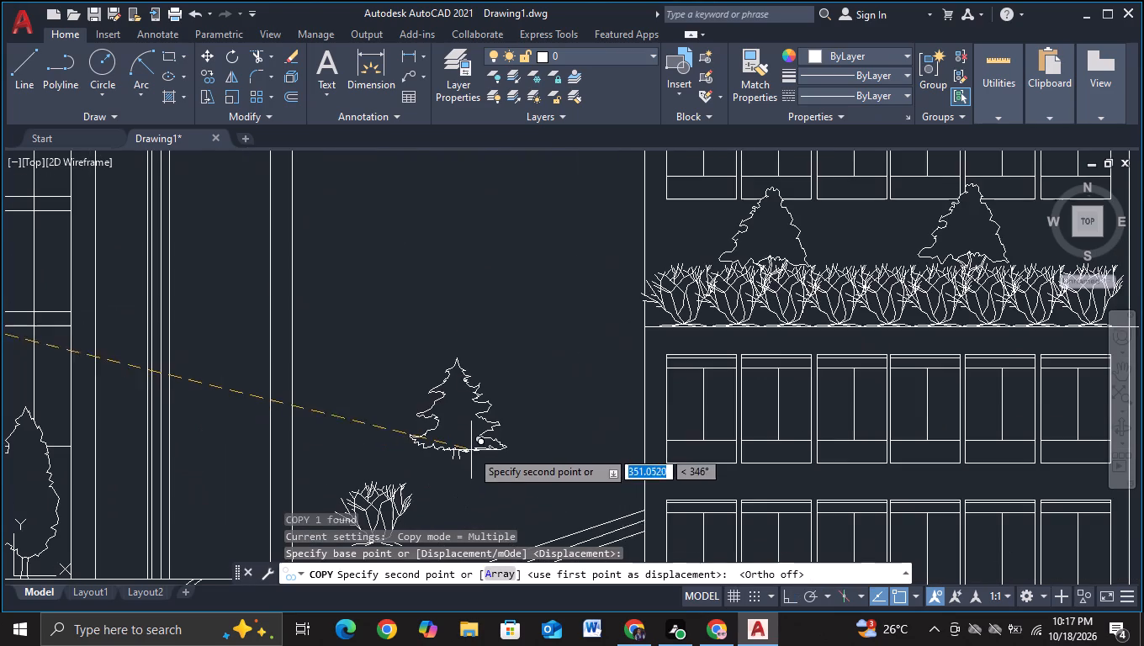
{"action": "middle_click_drag", "start_coordinate": [468, 468], "coordinate": [479, 366]}
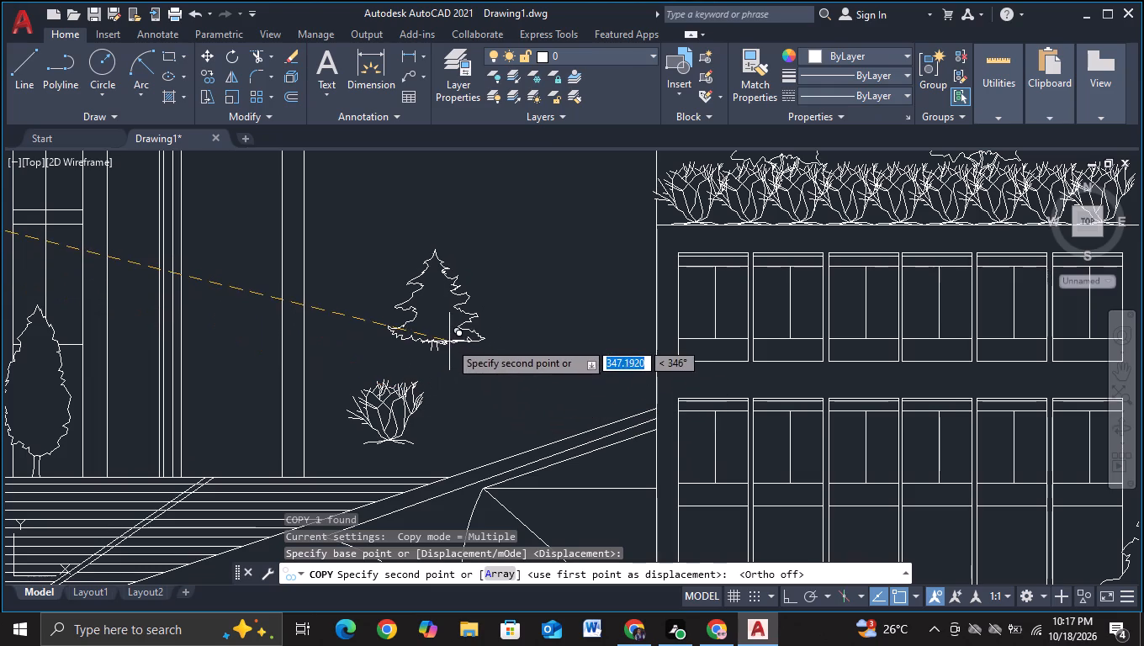
{"action": "left_click", "coordinate": [449, 344]}
{"action": "key", "text": "Escape"}
Erase six adjacent shrubs from the middle of the second-lowest left terrace's row, between its two conical trees.
{"action": "scroll", "coordinate": [450, 347], "scroll_direction": "down", "scroll_amount": 2}
{"action": "middle_click_drag", "start_coordinate": [459, 377], "coordinate": [555, 296]}
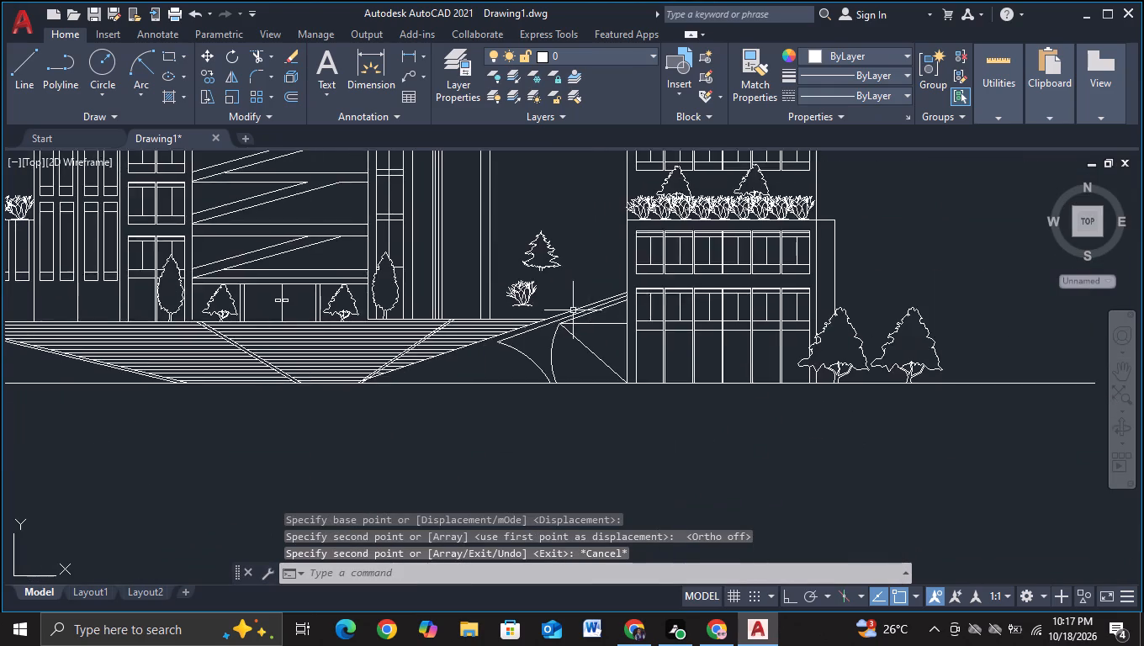
{"action": "scroll", "coordinate": [495, 328], "scroll_direction": "down", "scroll_amount": 2}
{"action": "middle_click_drag", "start_coordinate": [443, 444], "coordinate": [691, 400]}
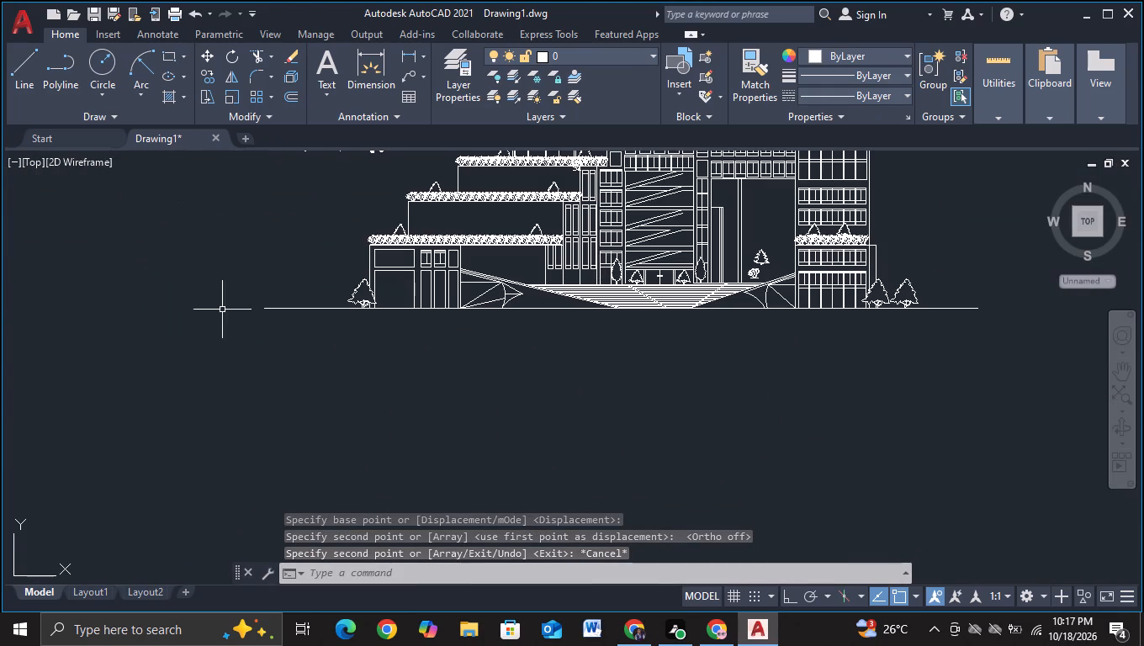
{"action": "scroll", "coordinate": [426, 204], "scroll_direction": "up", "scroll_amount": 1}
{"action": "scroll", "coordinate": [511, 250], "scroll_direction": "up", "scroll_amount": 1}
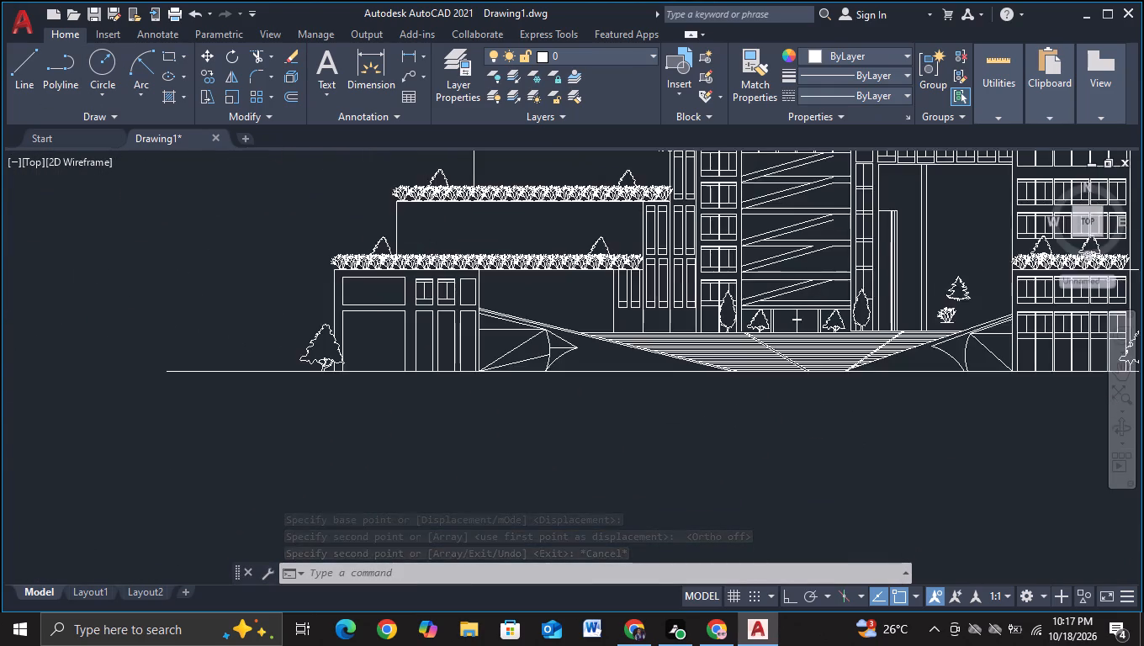
{"action": "middle_click_drag", "start_coordinate": [511, 250], "coordinate": [426, 333]}
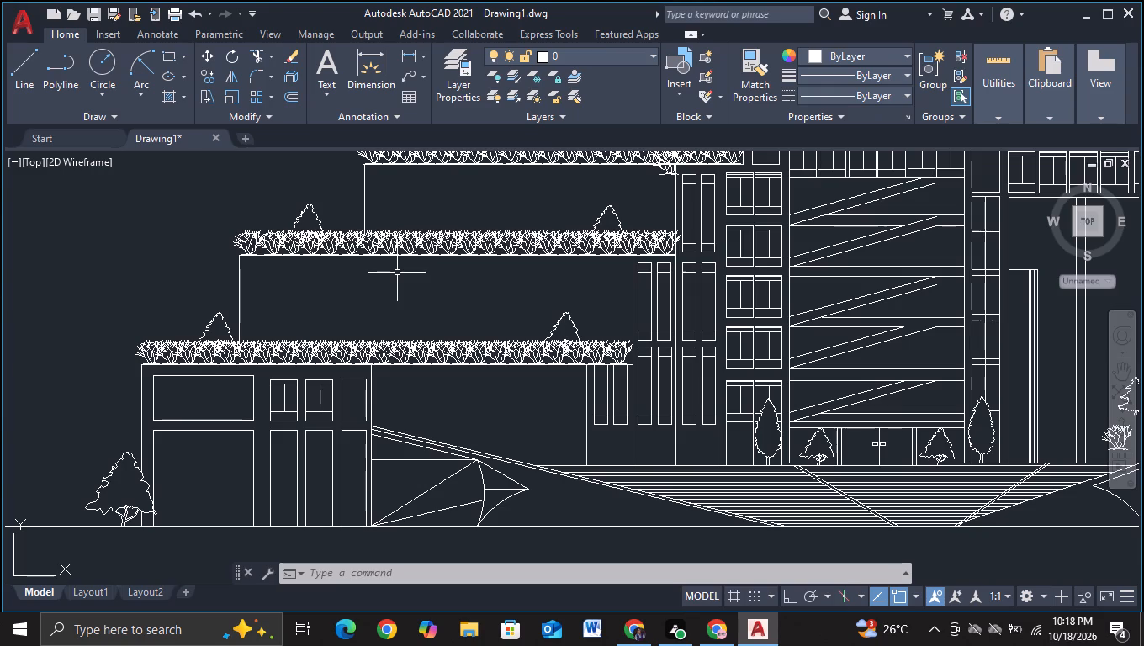
{"action": "middle_click_drag", "start_coordinate": [397, 273], "coordinate": [383, 347]}
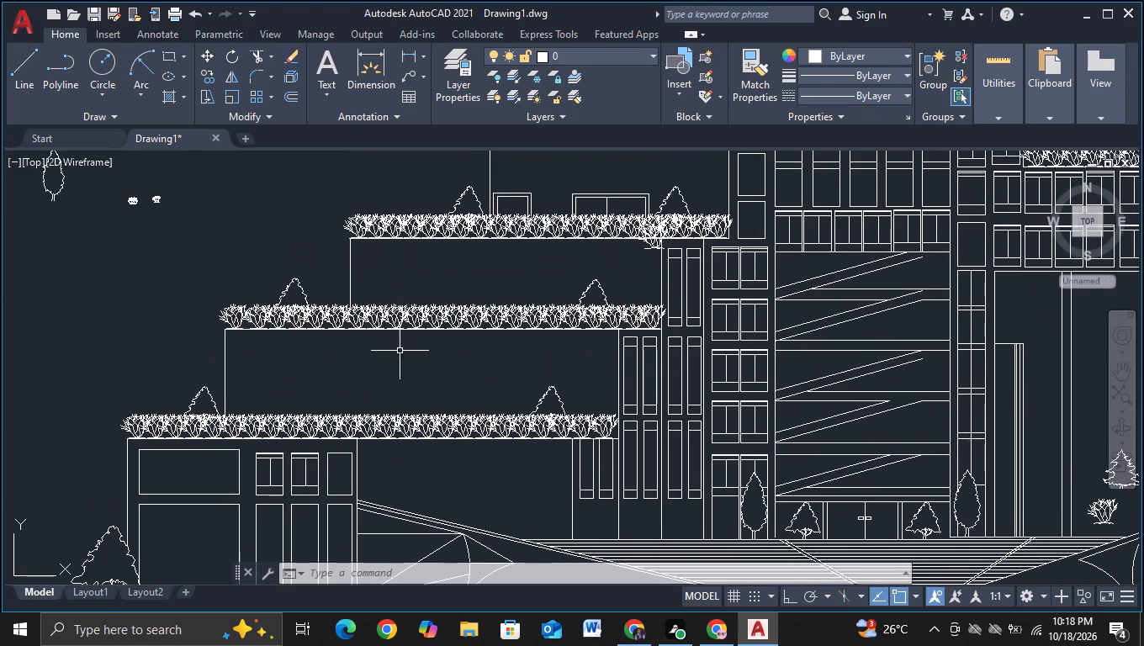
{"action": "middle_click_drag", "start_coordinate": [402, 356], "coordinate": [384, 345]}
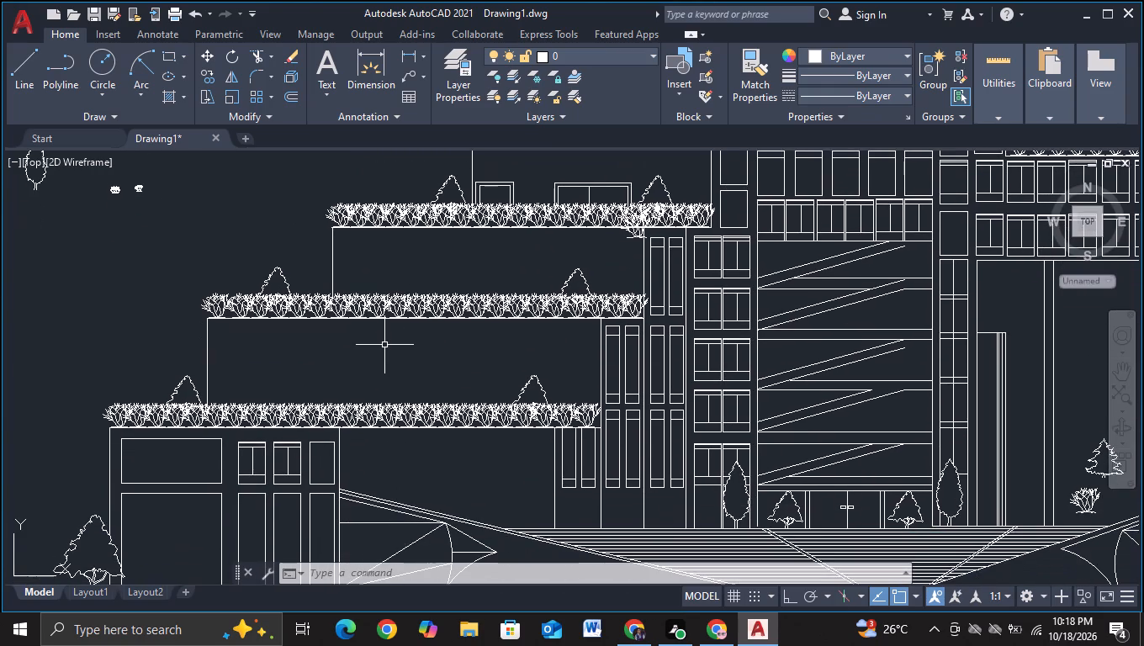
{"action": "scroll", "coordinate": [387, 336], "scroll_direction": "up", "scroll_amount": 1}
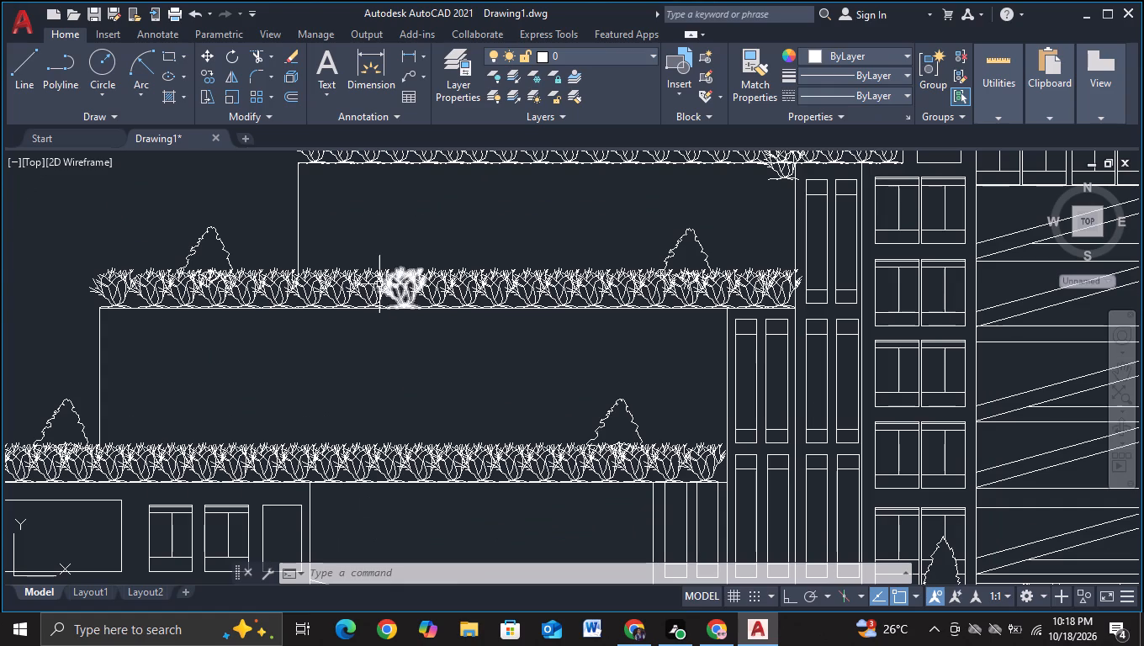
{"action": "left_click", "coordinate": [393, 283]}
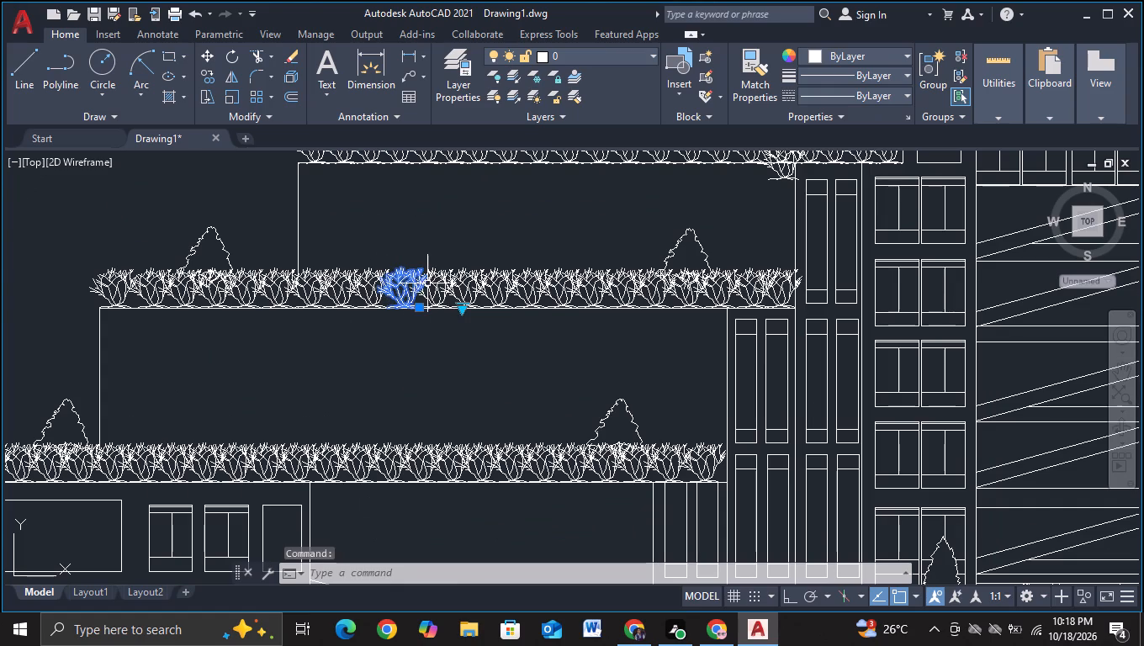
{"action": "left_click", "coordinate": [427, 283]}
{"action": "left_click", "coordinate": [469, 288]}
{"action": "left_click", "coordinate": [464, 286]}
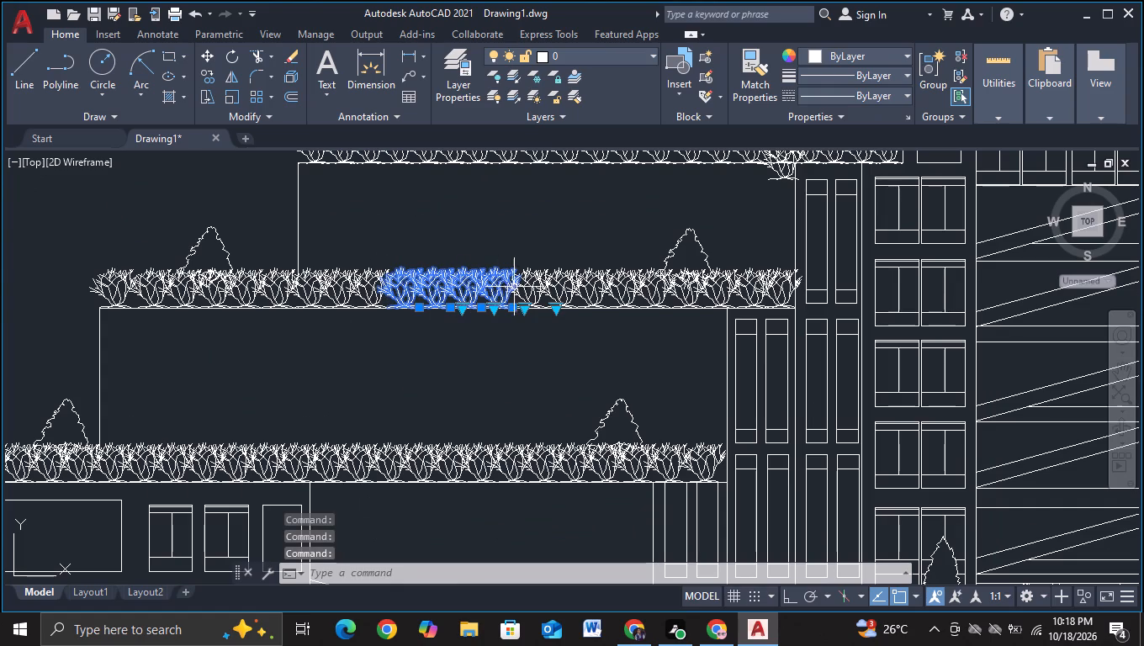
{"action": "left_click", "coordinate": [519, 286]}
{"action": "left_click", "coordinate": [556, 291]}
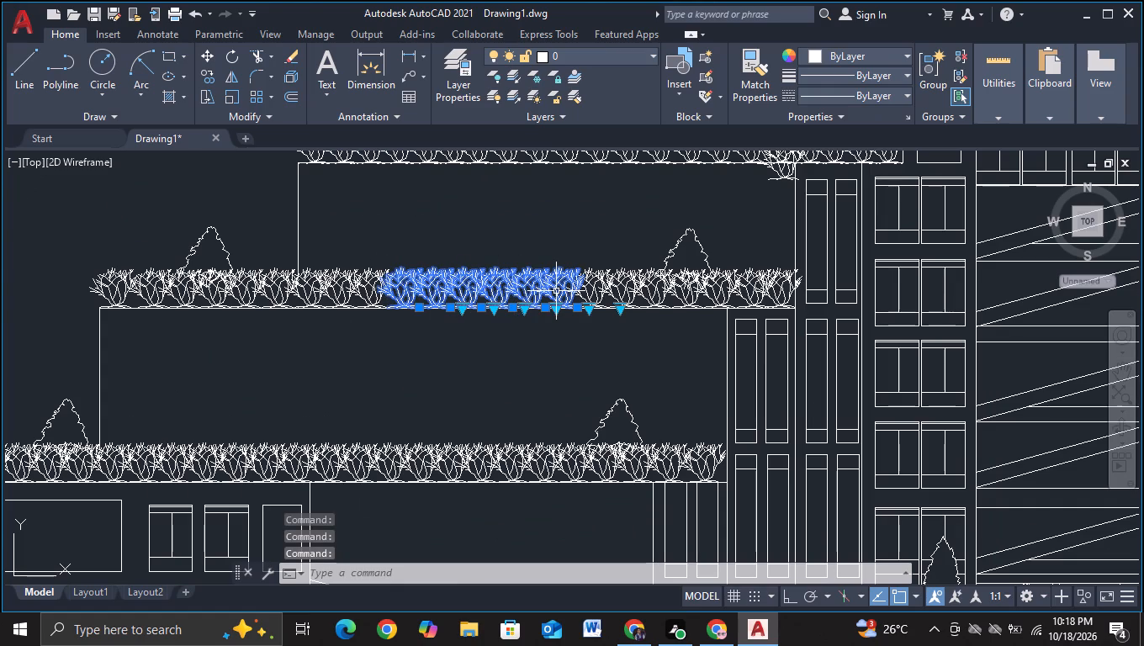
{"action": "key", "text": "Delete"}
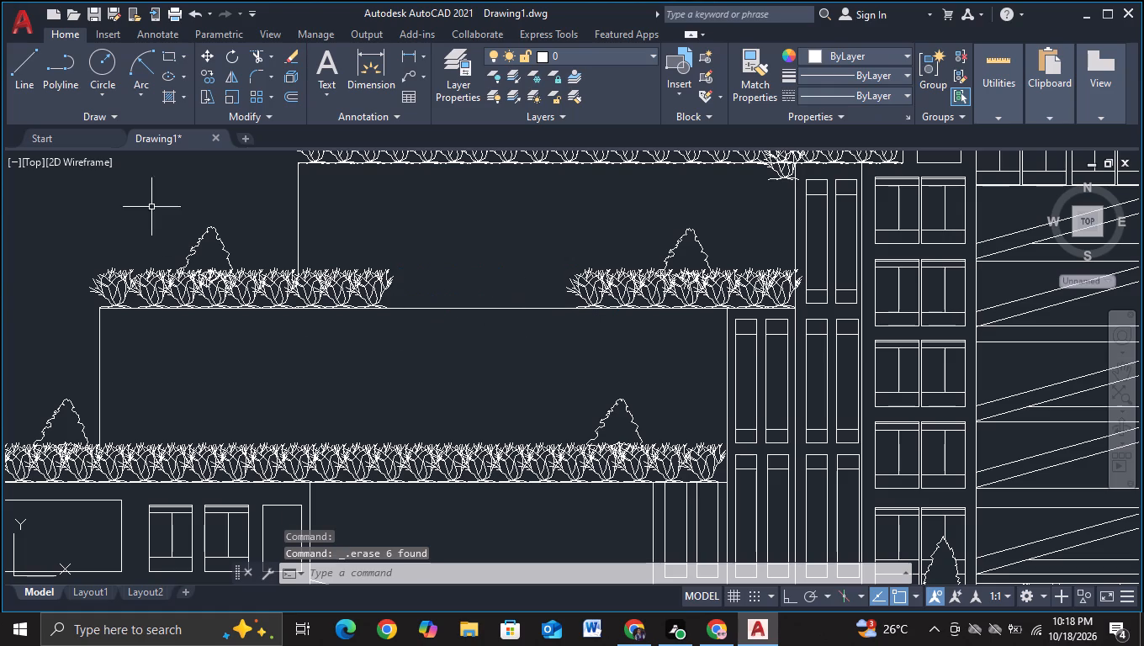
Draw a slanted line about 33.5 units long from the second-lowest left terrace gap's left edge down to the lowest shrub row.
{"action": "left_click", "coordinate": [39, 79]}
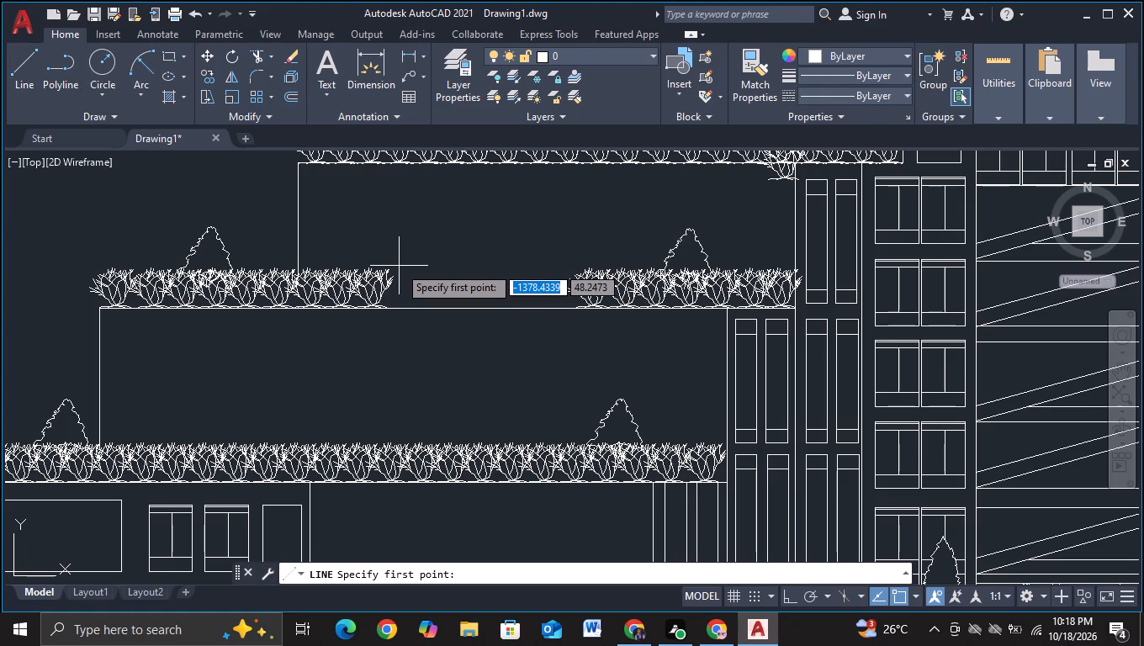
{"action": "key", "text": "Escape"}
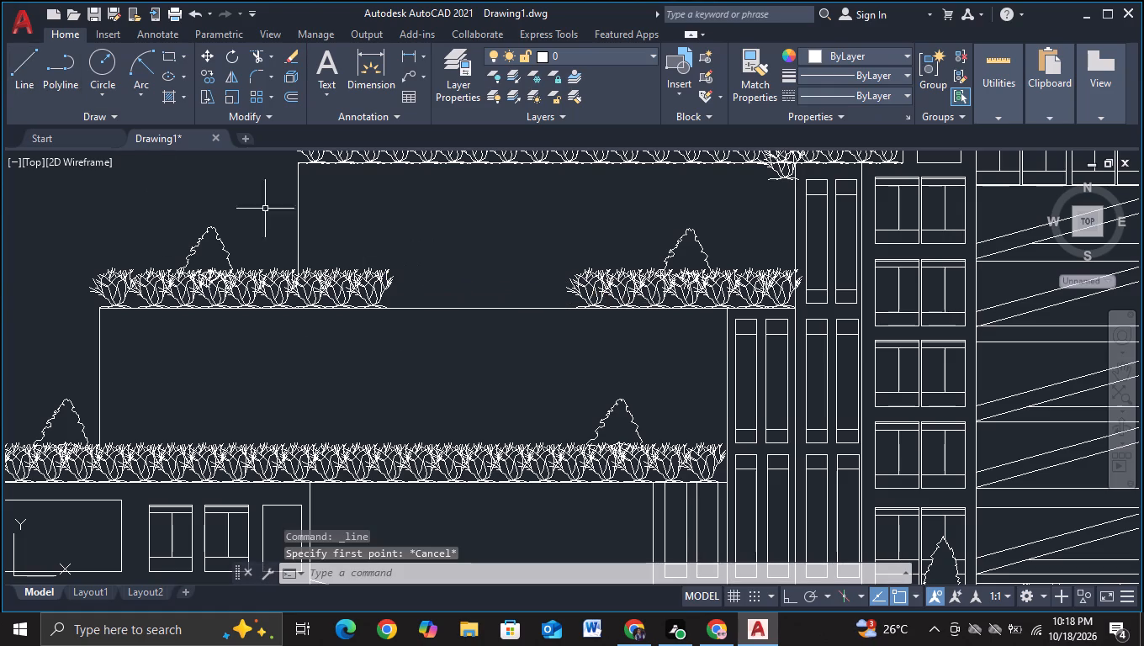
{"action": "left_click", "coordinate": [24, 82]}
{"action": "left_click", "coordinate": [395, 273]}
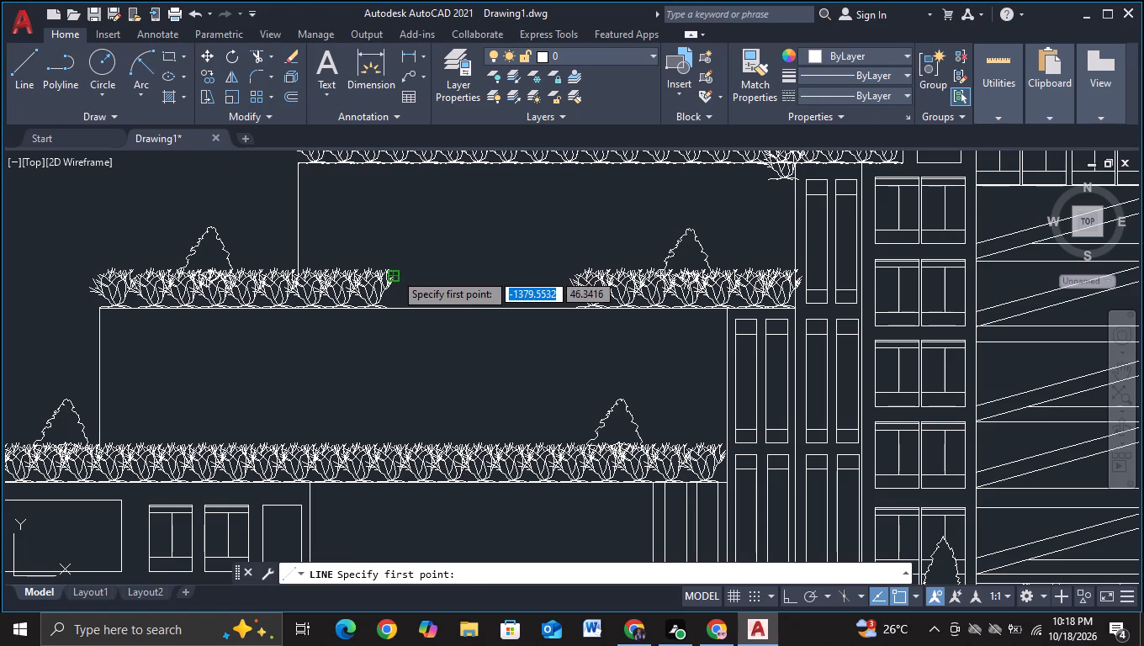
{"action": "scroll", "coordinate": [339, 412], "scroll_direction": "down", "scroll_amount": 1}
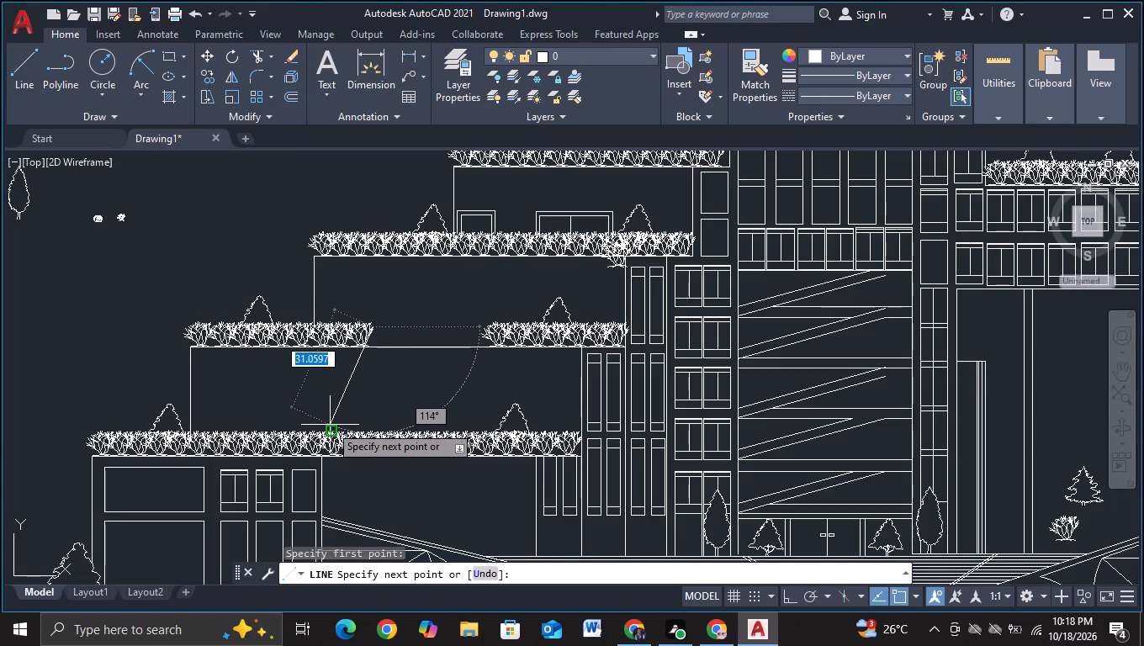
{"action": "scroll", "coordinate": [330, 425], "scroll_direction": "up", "scroll_amount": 1}
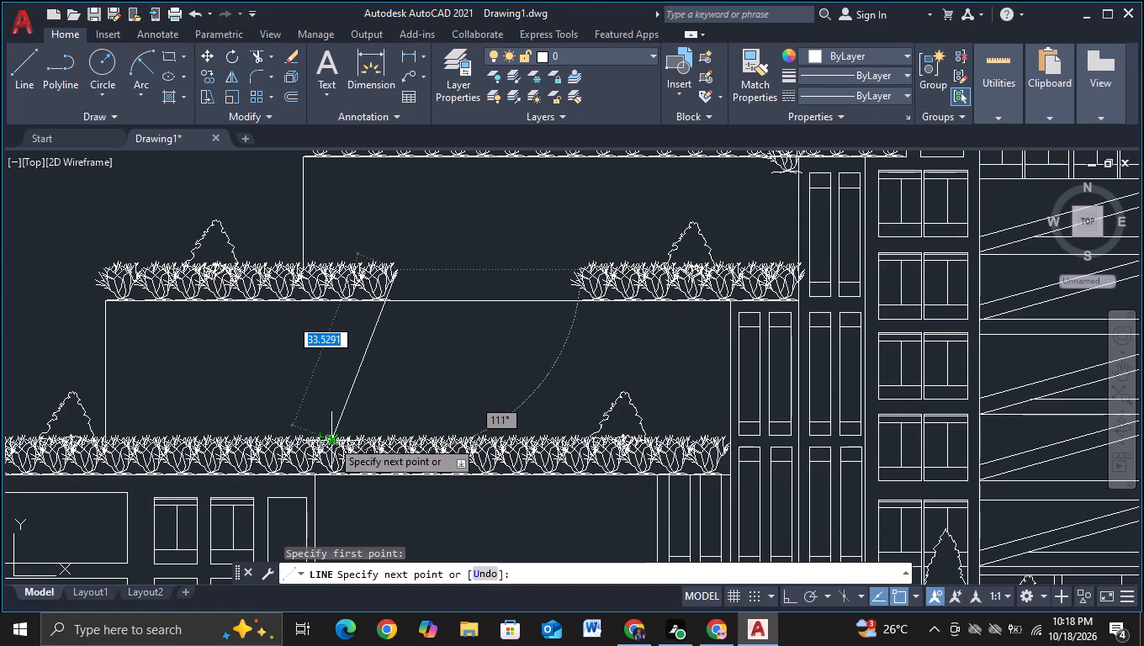
{"action": "left_click", "coordinate": [331, 440]}
{"action": "key", "text": "Escape"}
Draw a slanted line about 27 units long from the same gap's right edge down to the lowest shrub row.
{"action": "left_click", "coordinate": [32, 81]}
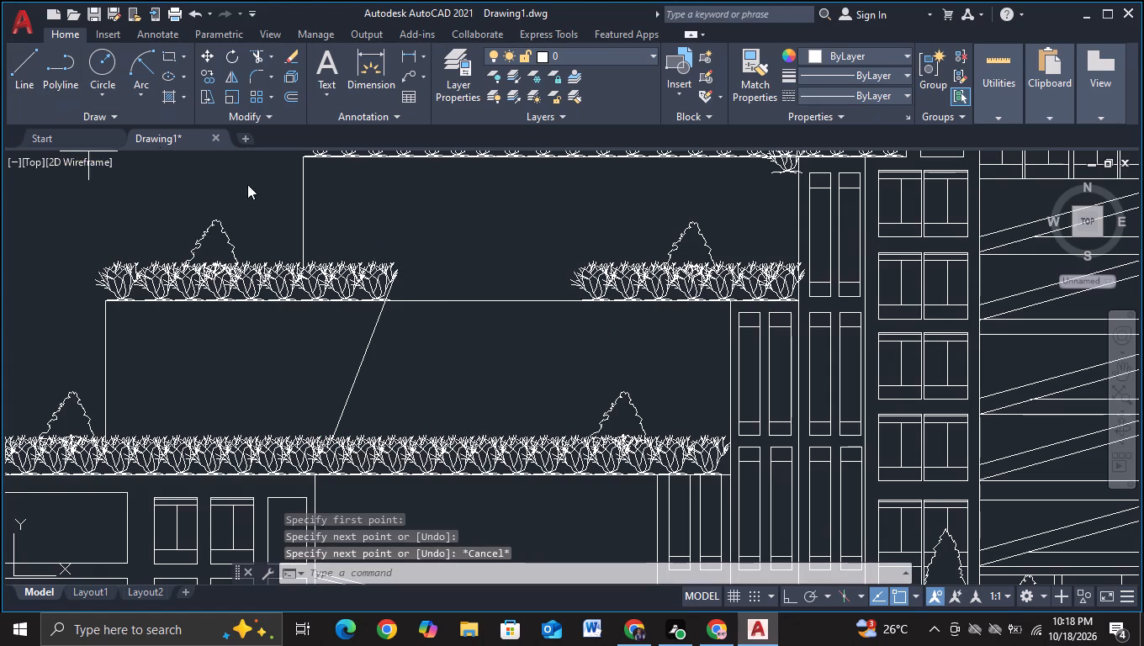
{"action": "left_click", "coordinate": [570, 281]}
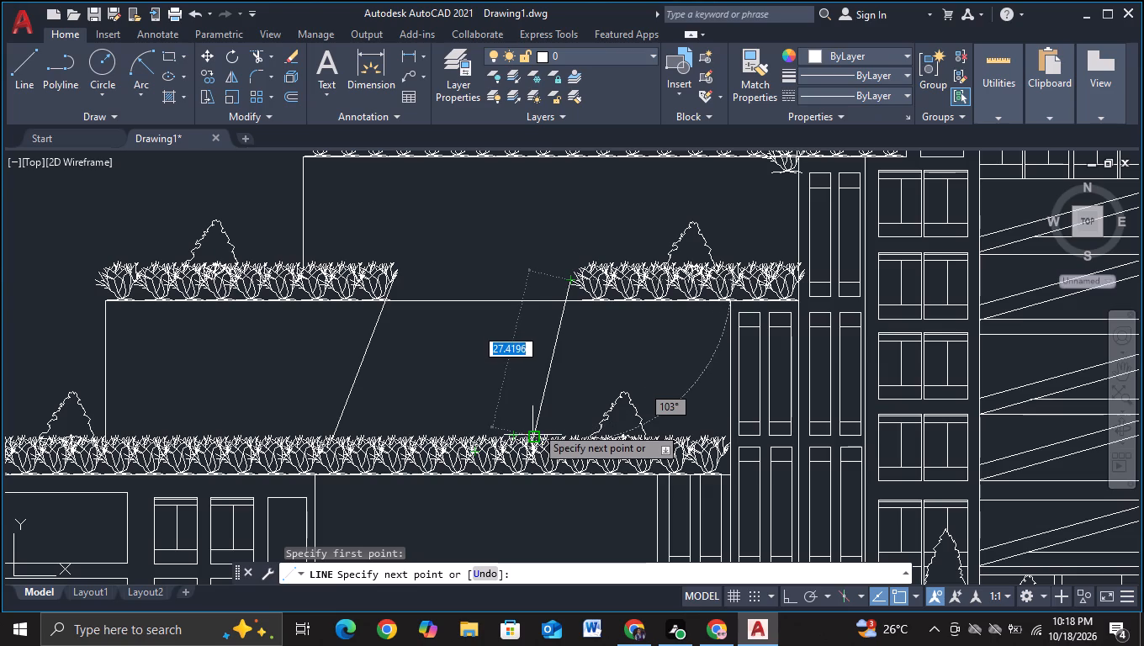
{"action": "left_click", "coordinate": [530, 438]}
{"action": "key", "text": "Escape"}
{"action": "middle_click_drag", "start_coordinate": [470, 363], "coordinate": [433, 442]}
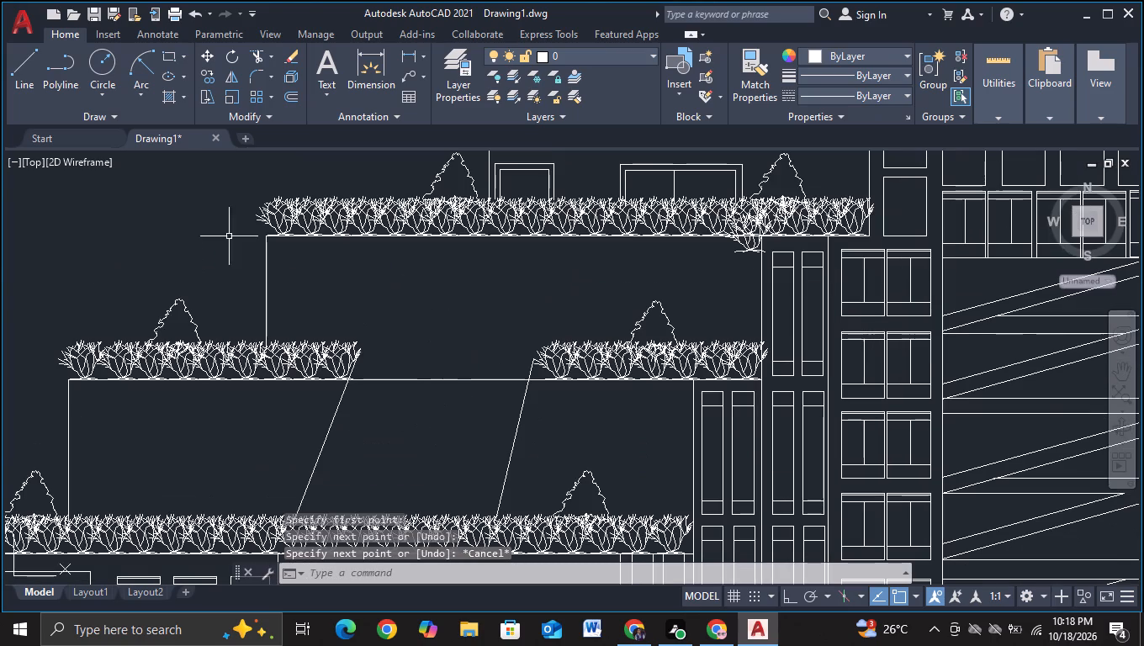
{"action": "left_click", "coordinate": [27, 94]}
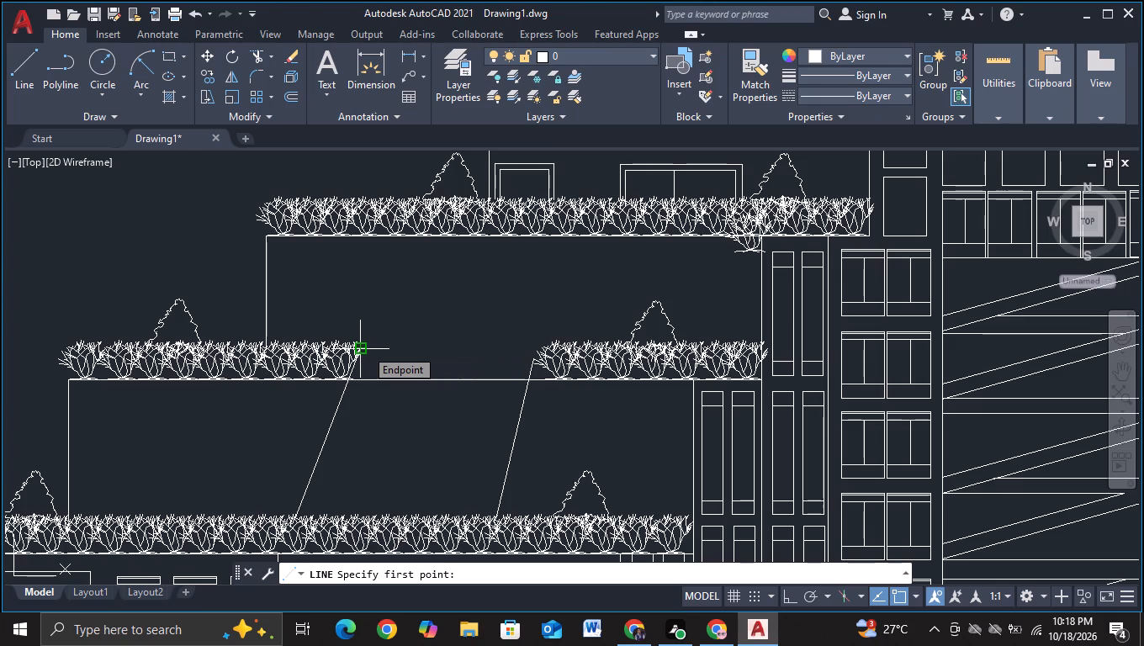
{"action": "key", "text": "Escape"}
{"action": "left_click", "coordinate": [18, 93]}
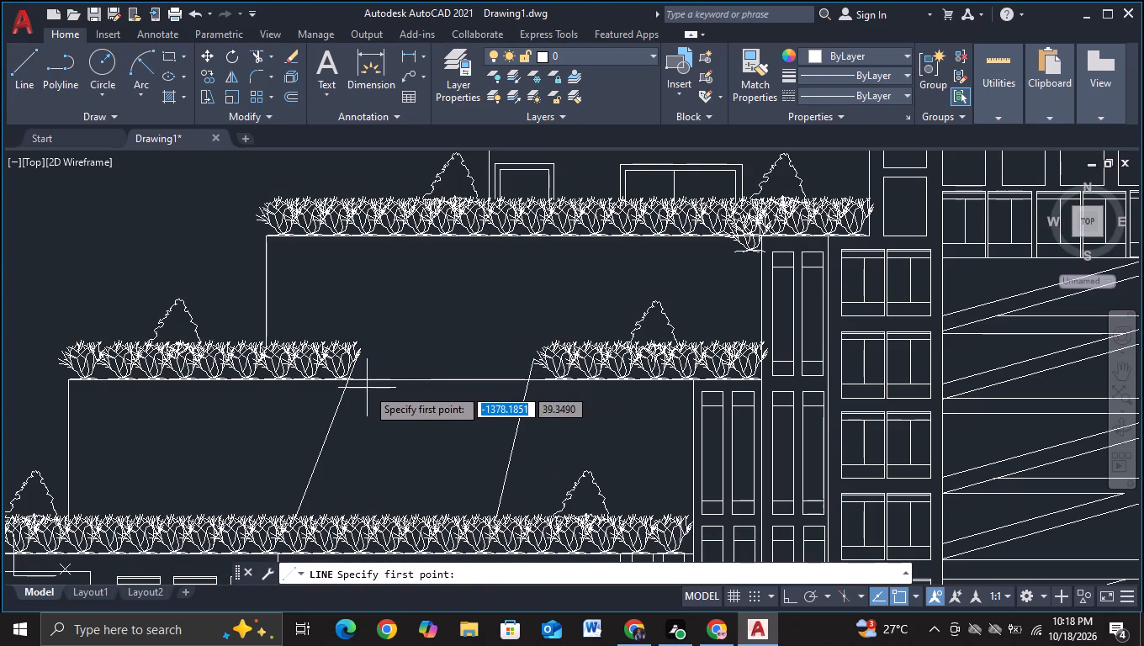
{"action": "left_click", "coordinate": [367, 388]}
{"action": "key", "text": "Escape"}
Draw a slanted line about 29 units long from the gap's left side, starting unsnapped, up to the third-lowest terrace's shrub row.
{"action": "left_click", "coordinate": [16, 77]}
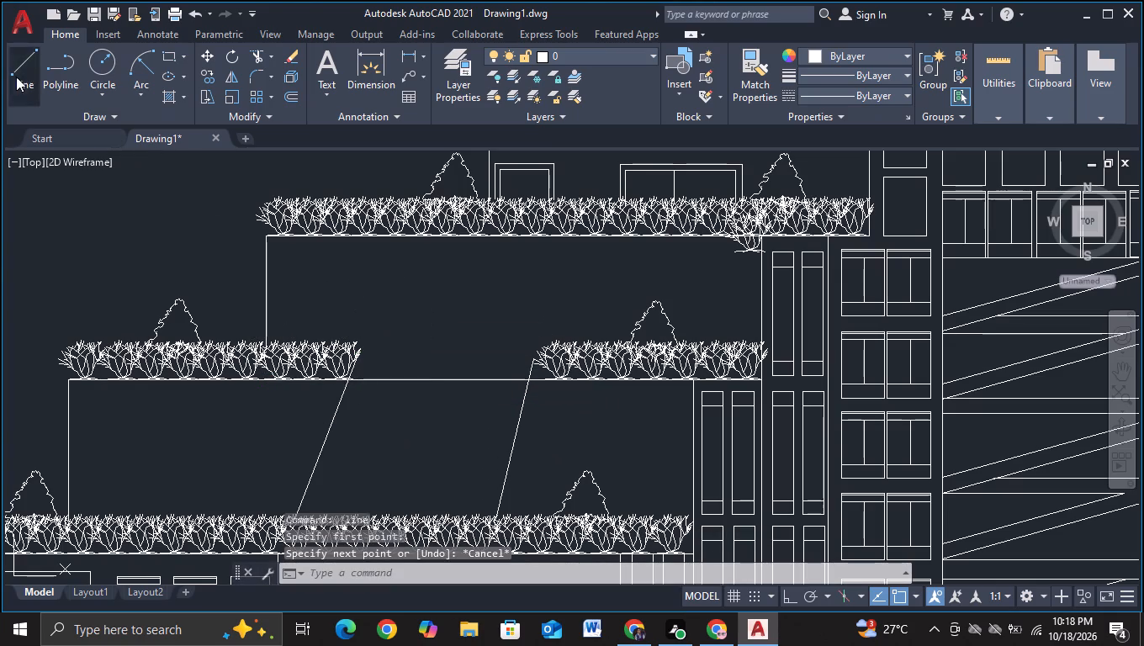
{"action": "key", "text": "F3"}
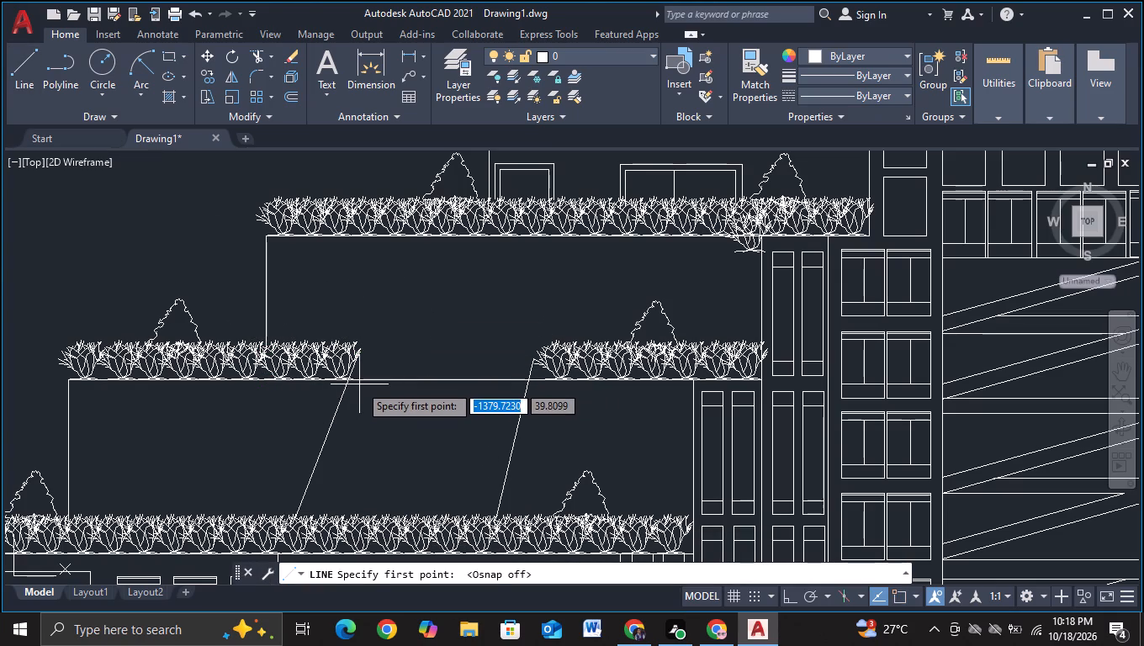
{"action": "left_click", "coordinate": [361, 383]}
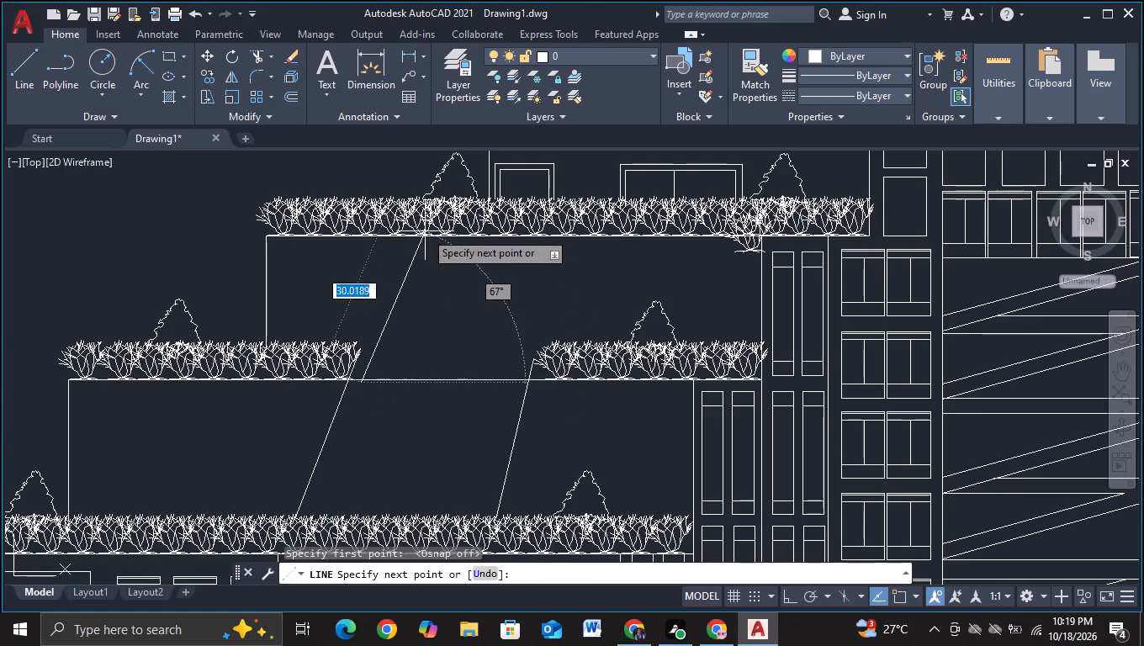
{"action": "key", "text": "F3"}
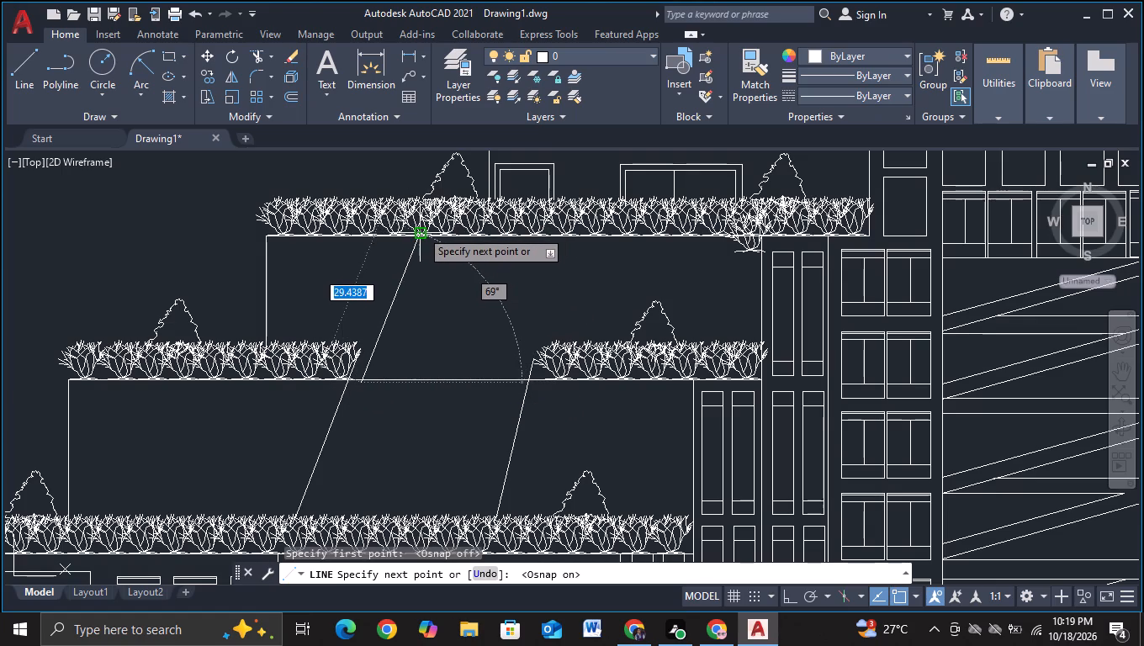
{"action": "left_click", "coordinate": [421, 230]}
{"action": "key", "text": "Escape"}
Draw a slanted line from the right-hand shrub group beside the gap up to the third-lowest terrace's shrub row.
{"action": "left_click", "coordinate": [26, 93]}
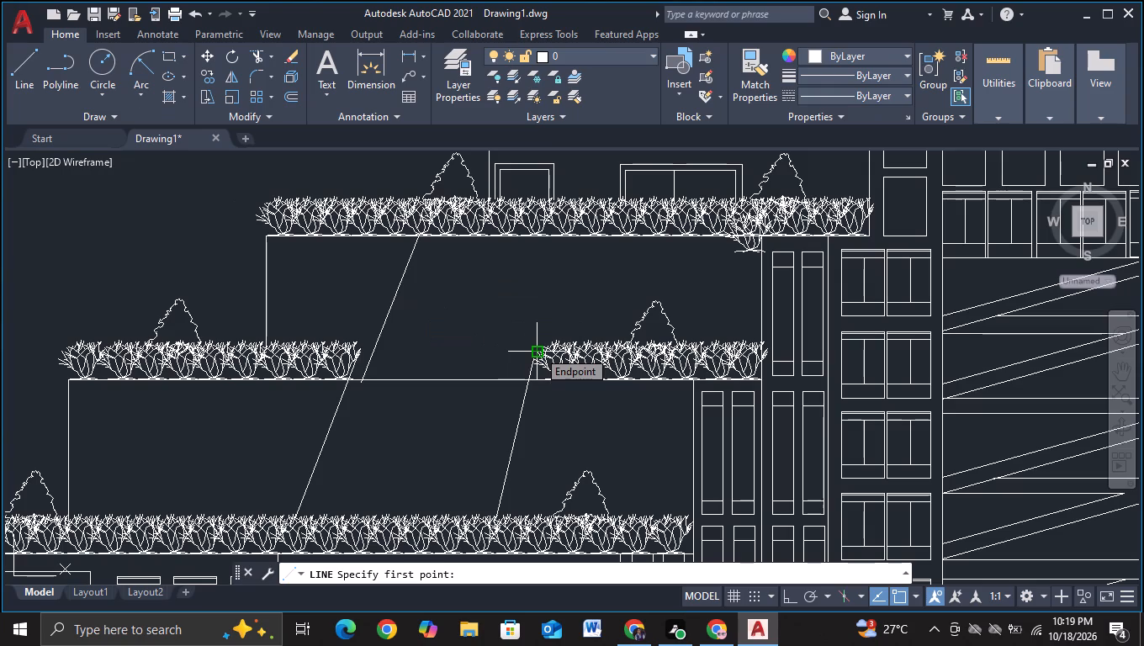
{"action": "key", "text": "Escape"}
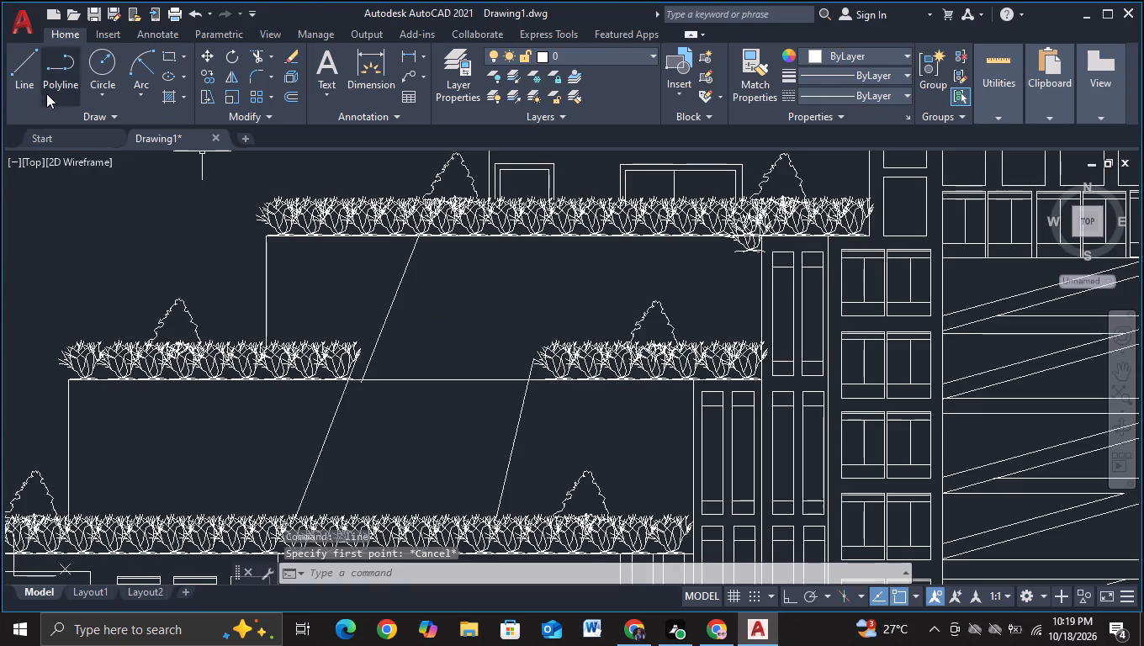
{"action": "left_click", "coordinate": [34, 91]}
{"action": "left_click", "coordinate": [559, 337]}
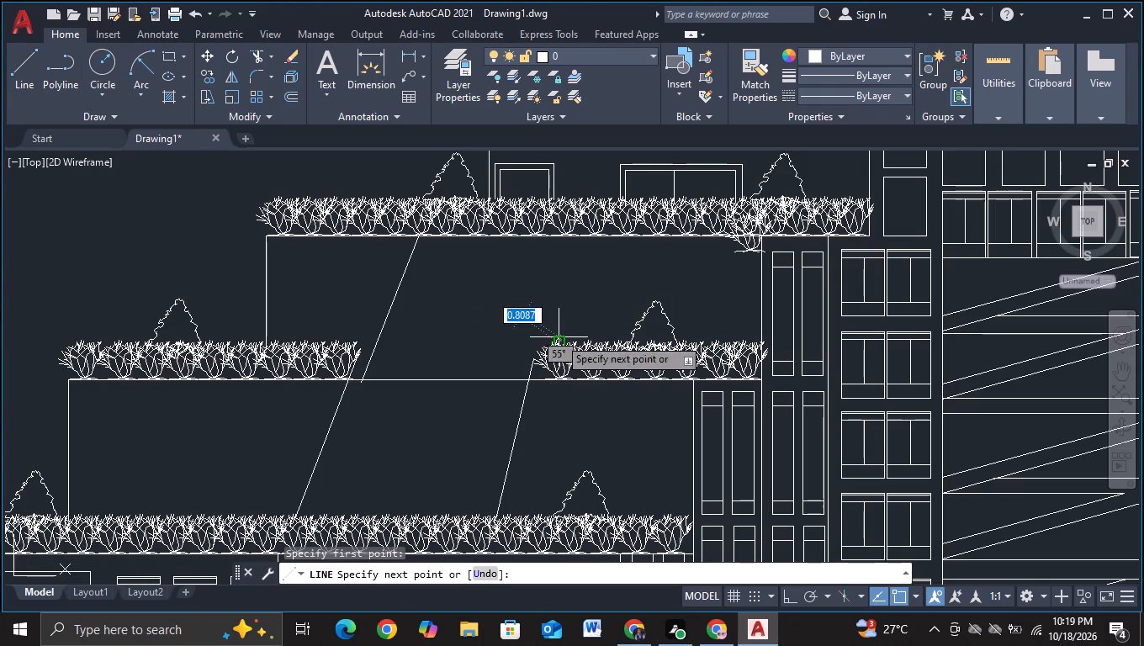
{"action": "left_click", "coordinate": [584, 227]}
{"action": "key", "text": "Escape"}
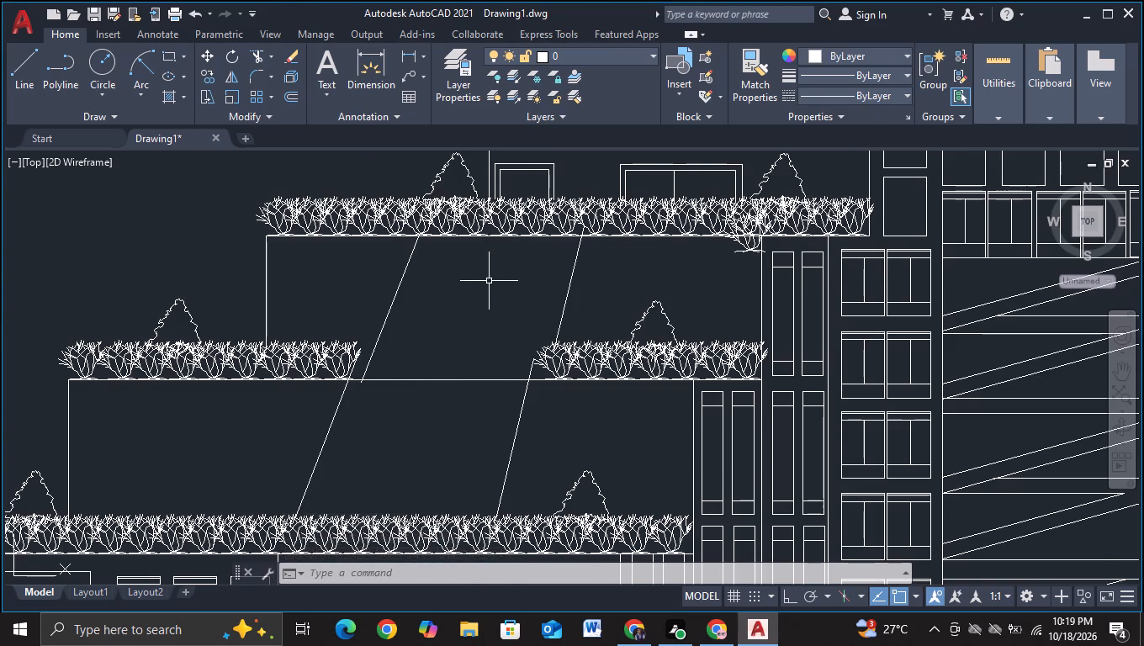
Erase seven adjacent shrubs from the third-lowest left terrace's row, above and between the two slanted lines.
{"action": "scroll", "coordinate": [490, 288], "scroll_direction": "down", "scroll_amount": 1}
{"action": "scroll", "coordinate": [491, 292], "scroll_direction": "up", "scroll_amount": 1}
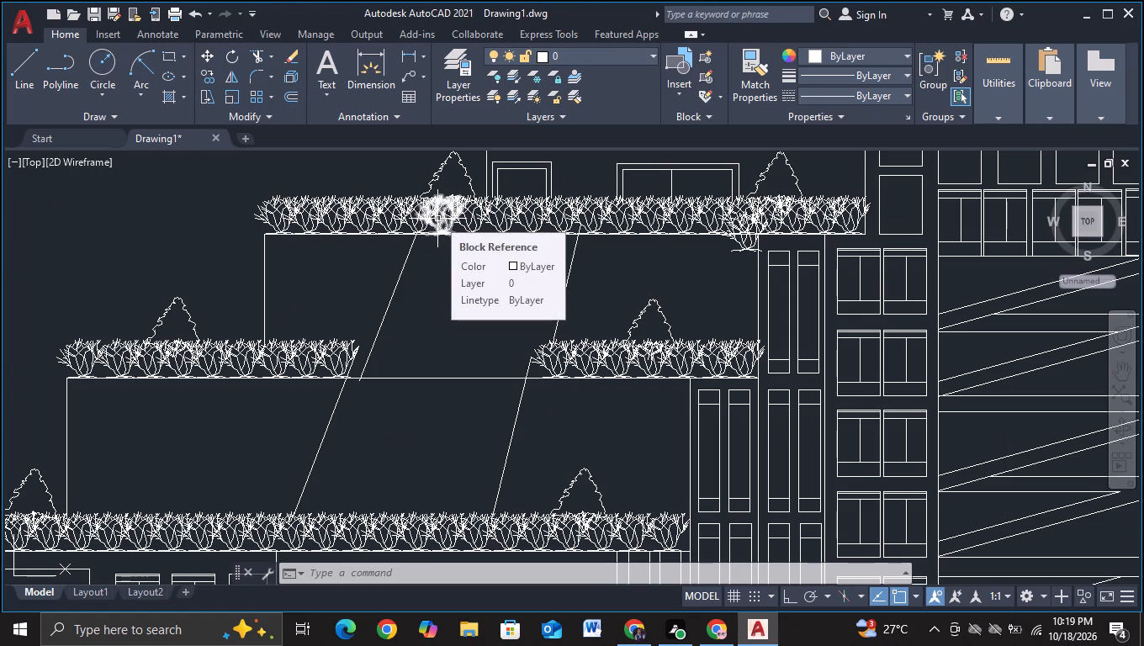
{"action": "scroll", "coordinate": [453, 372], "scroll_direction": "down", "scroll_amount": 1}
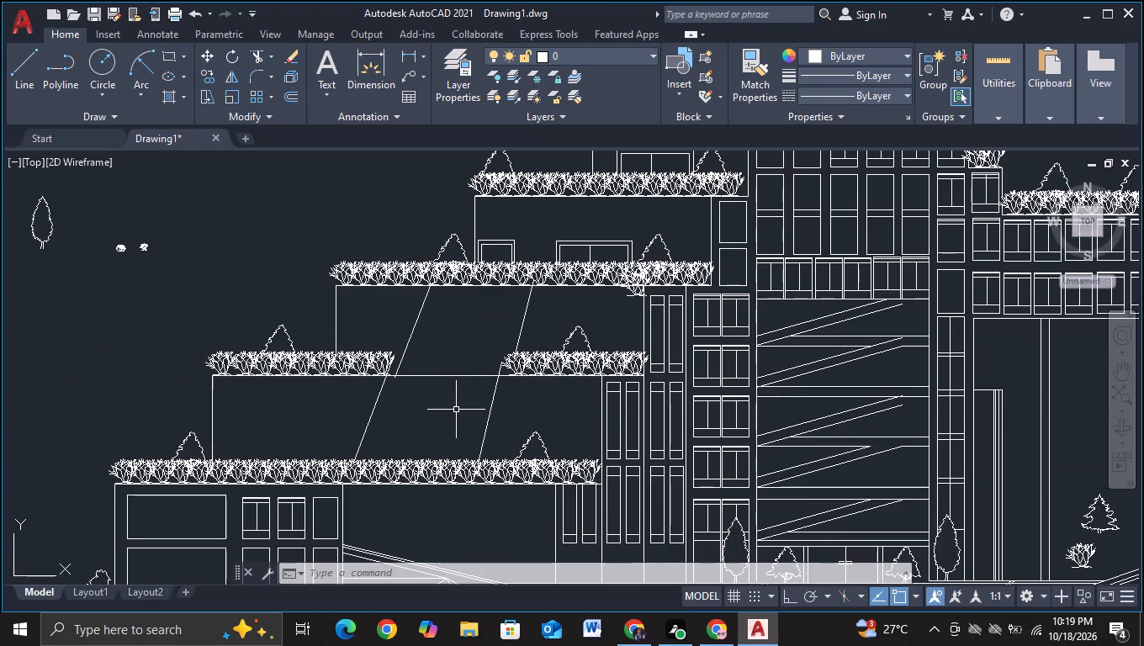
{"action": "scroll", "coordinate": [456, 412], "scroll_direction": "down", "scroll_amount": 1}
{"action": "middle_click_drag", "start_coordinate": [456, 412], "coordinate": [421, 456]}
{"action": "scroll", "coordinate": [448, 404], "scroll_direction": "up", "scroll_amount": 1}
{"action": "middle_click_drag", "start_coordinate": [433, 405], "coordinate": [421, 437]}
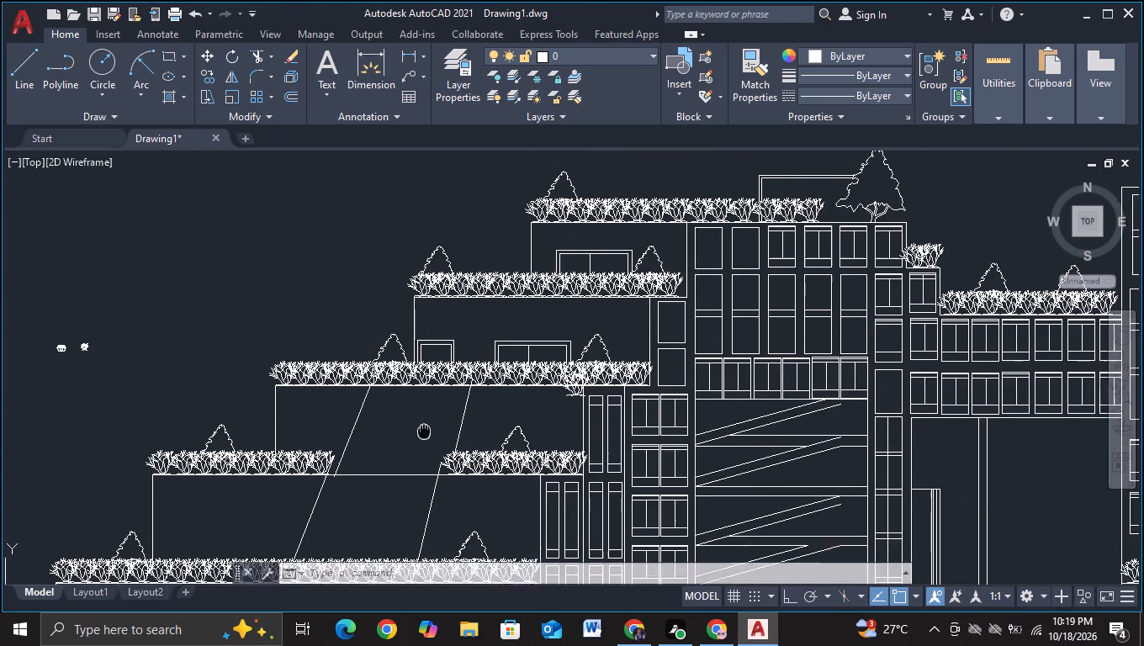
{"action": "scroll", "coordinate": [403, 425], "scroll_direction": "up", "scroll_amount": 2}
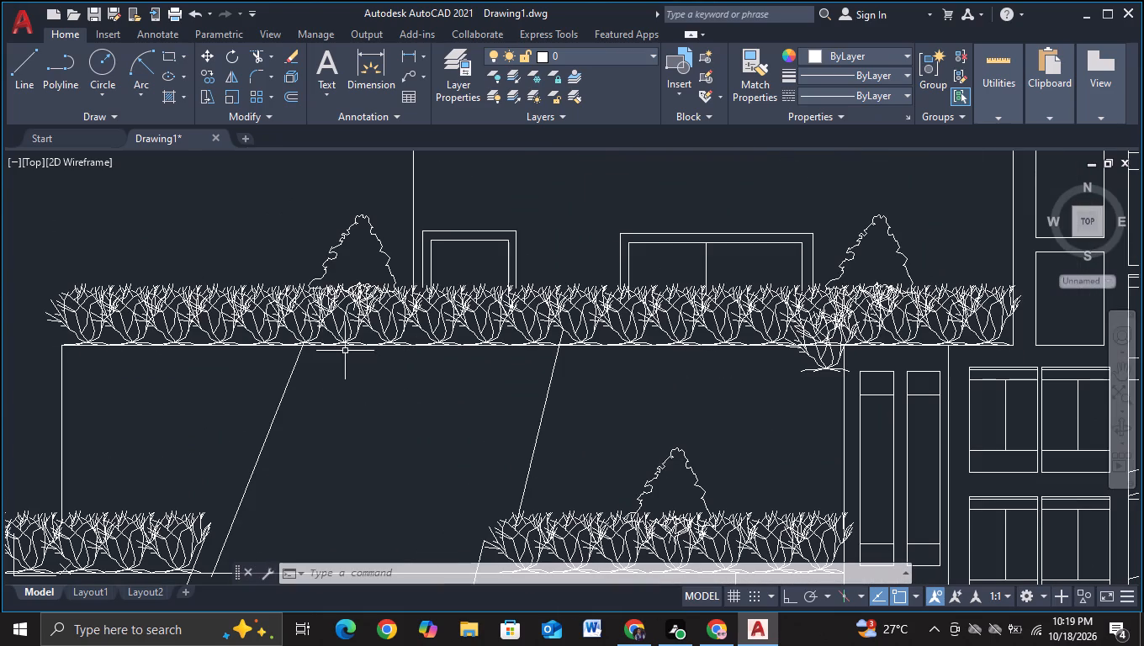
{"action": "left_click", "coordinate": [311, 327]}
{"action": "left_click", "coordinate": [332, 331]}
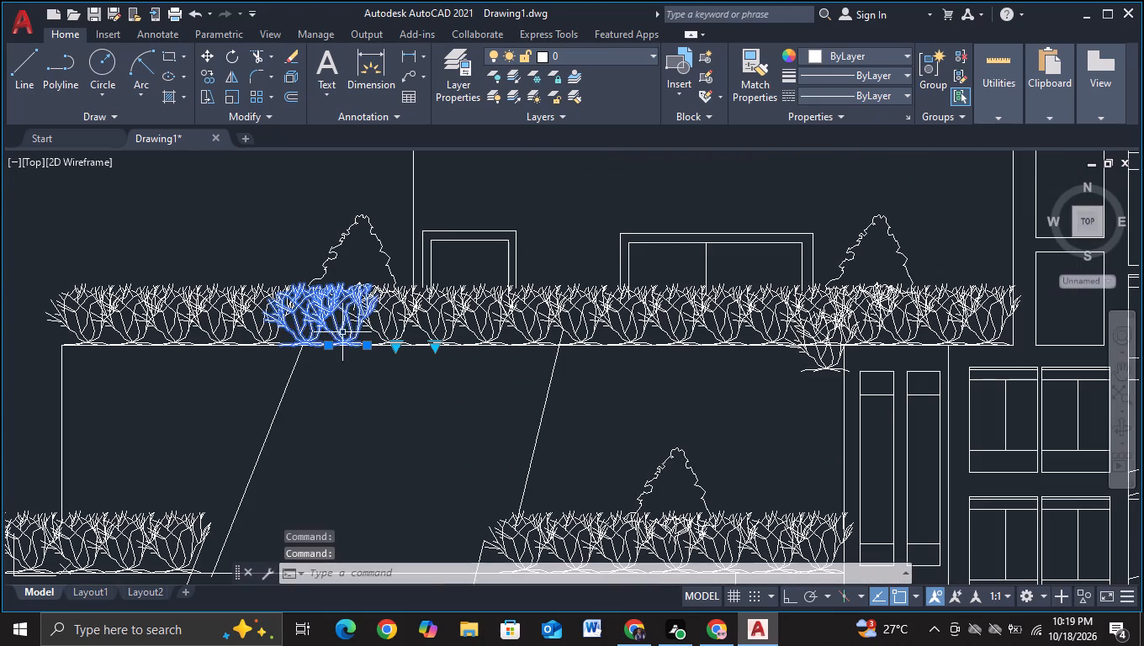
{"action": "left_click", "coordinate": [400, 333]}
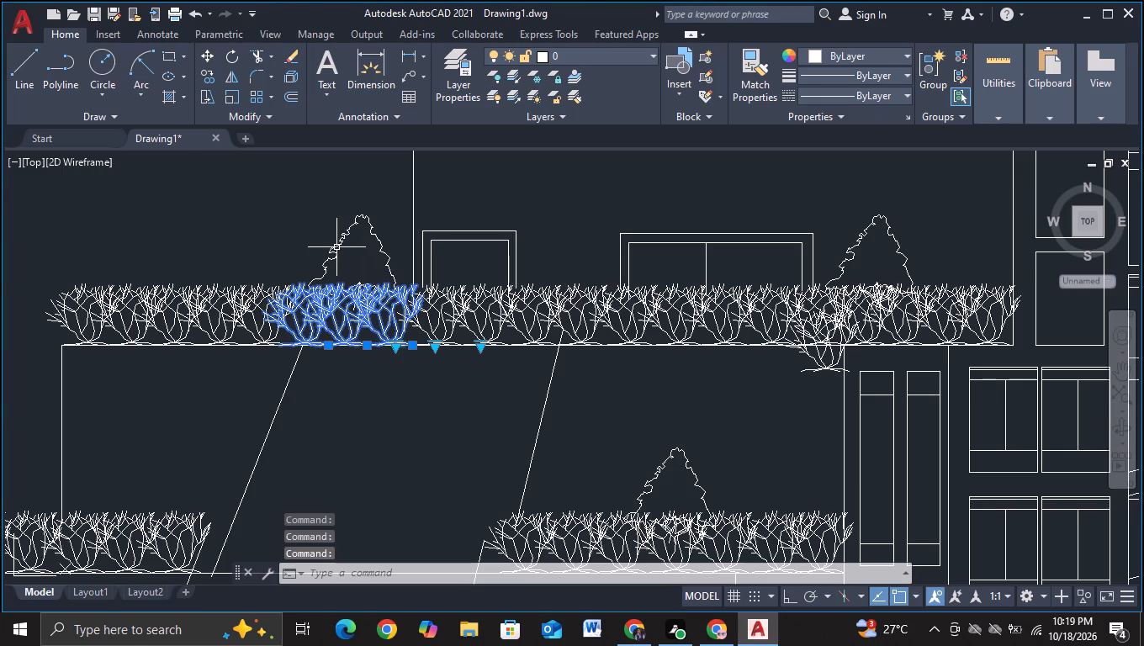
{"action": "left_click", "coordinate": [434, 310]}
{"action": "left_click", "coordinate": [474, 316]}
{"action": "left_click", "coordinate": [532, 327]}
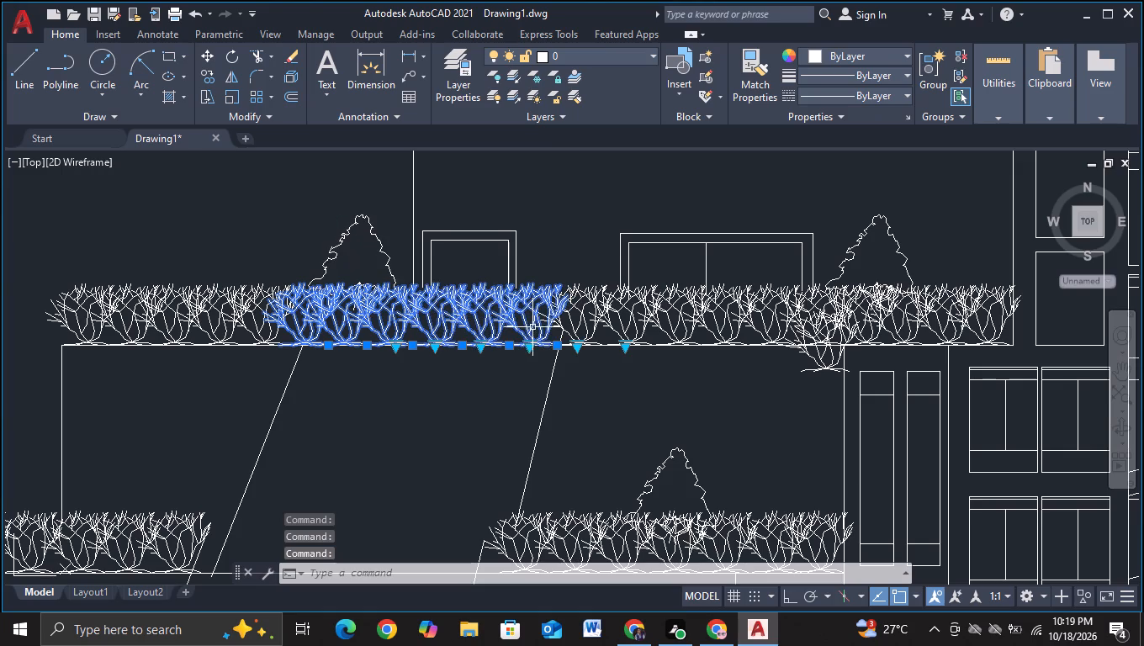
{"action": "left_click", "coordinate": [579, 336]}
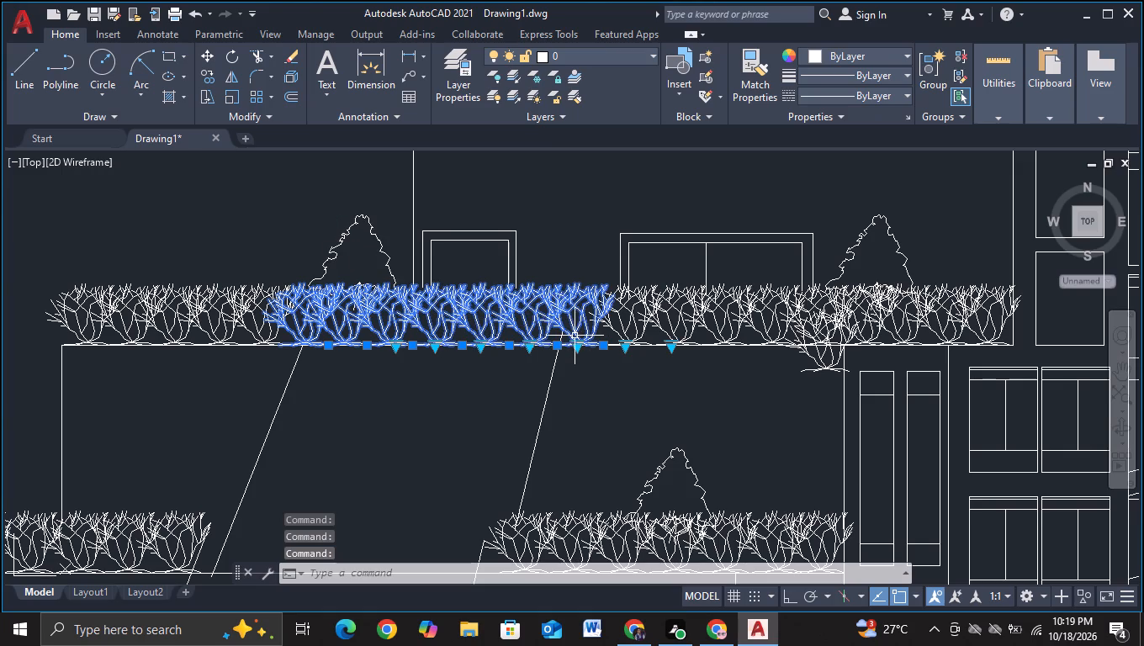
{"action": "key", "text": "Delete"}
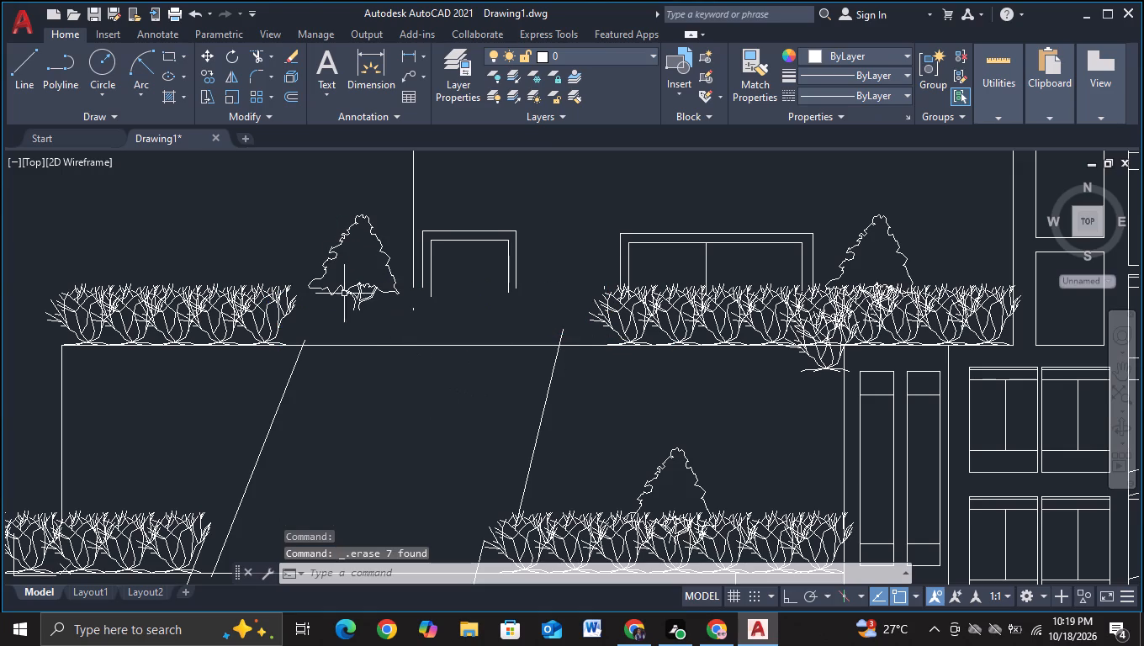
Move the exposed conical tree on the third-lowest terrace left, behind the row's remaining left shrub group.
{"action": "left_click", "coordinate": [373, 288]}
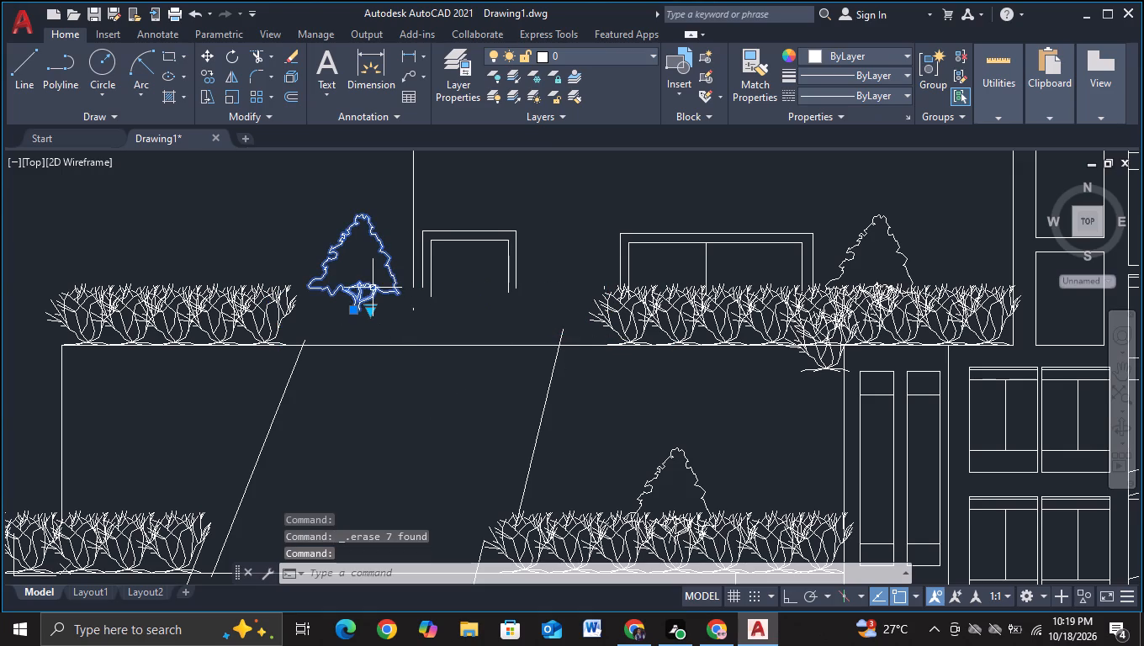
{"action": "key", "text": "m"}
{"action": "left_click", "coordinate": [443, 324]}
{"action": "left_click", "coordinate": [384, 284]}
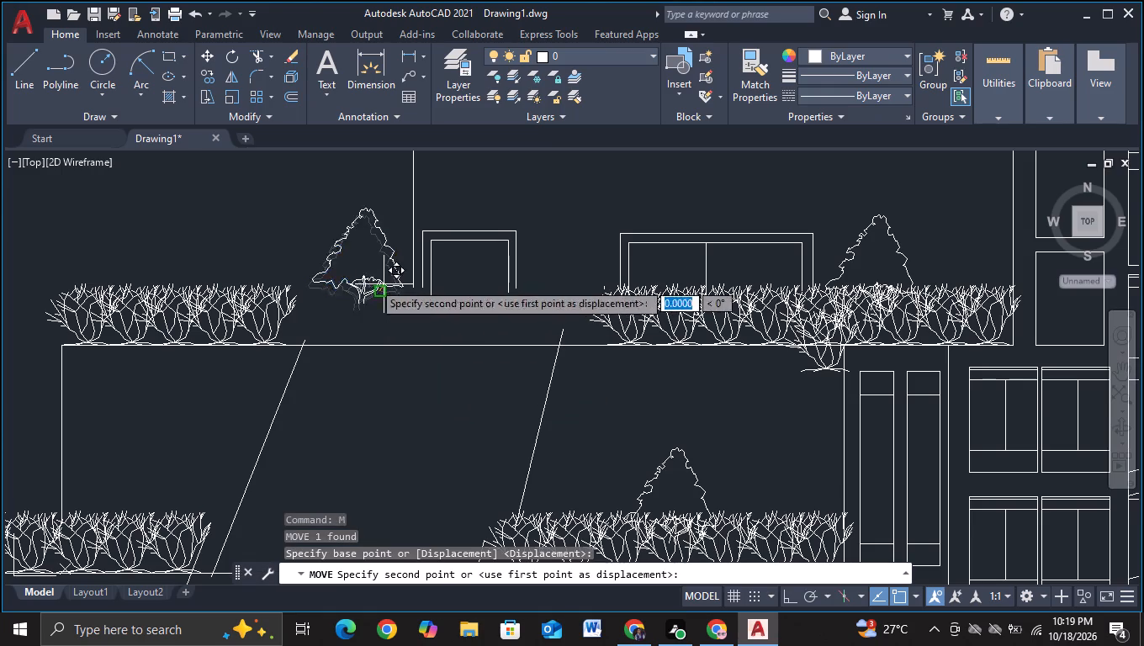
{"action": "left_click", "coordinate": [225, 282]}
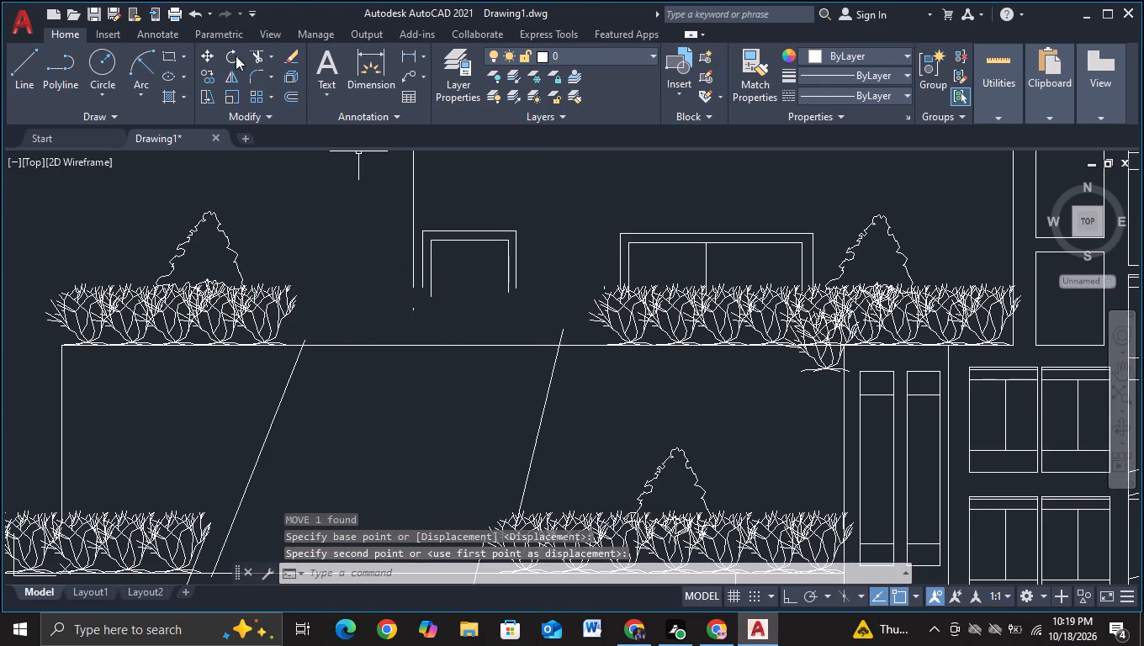
Trim the ends of both slanted lines that protrude above the third-lowest terrace's edge.
{"action": "left_click", "coordinate": [257, 55]}
{"action": "scroll", "coordinate": [485, 345], "scroll_direction": "up", "scroll_amount": 1}
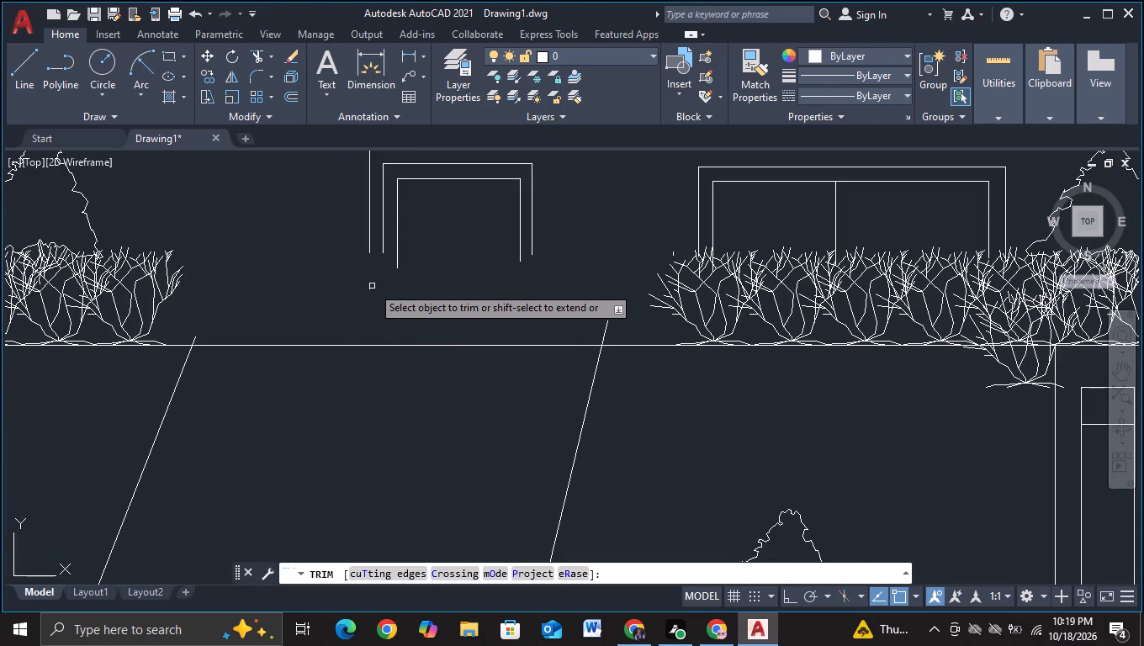
{"action": "left_click", "coordinate": [371, 288]}
{"action": "left_click", "coordinate": [191, 338]}
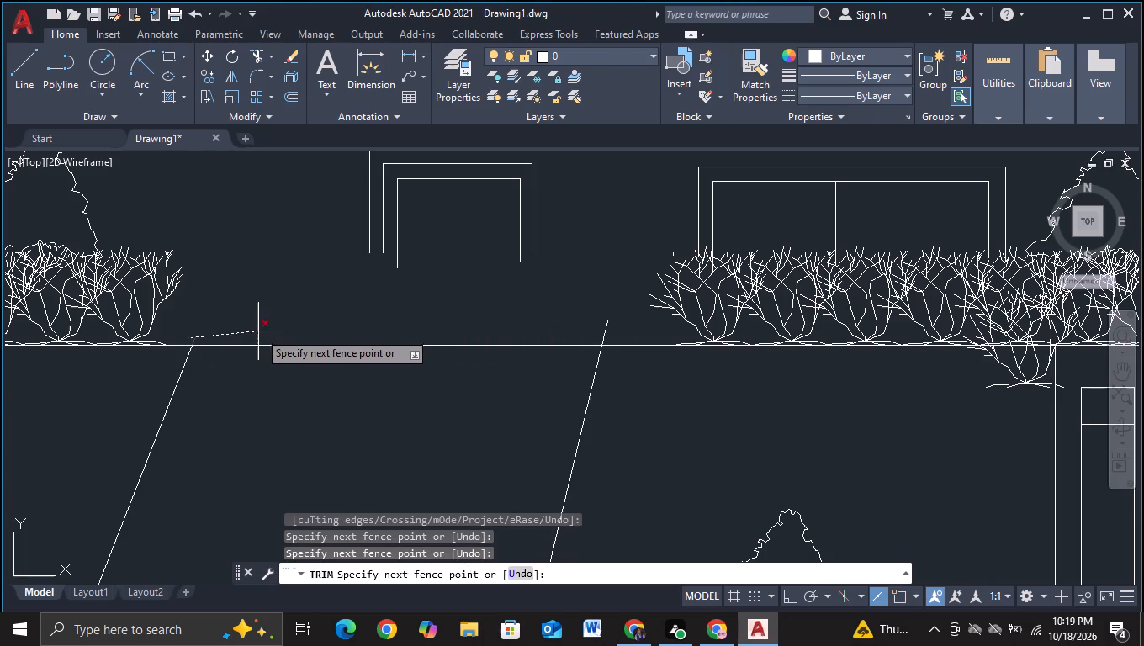
{"action": "left_click_drag", "start_coordinate": [243, 330], "coordinate": [252, 331]}
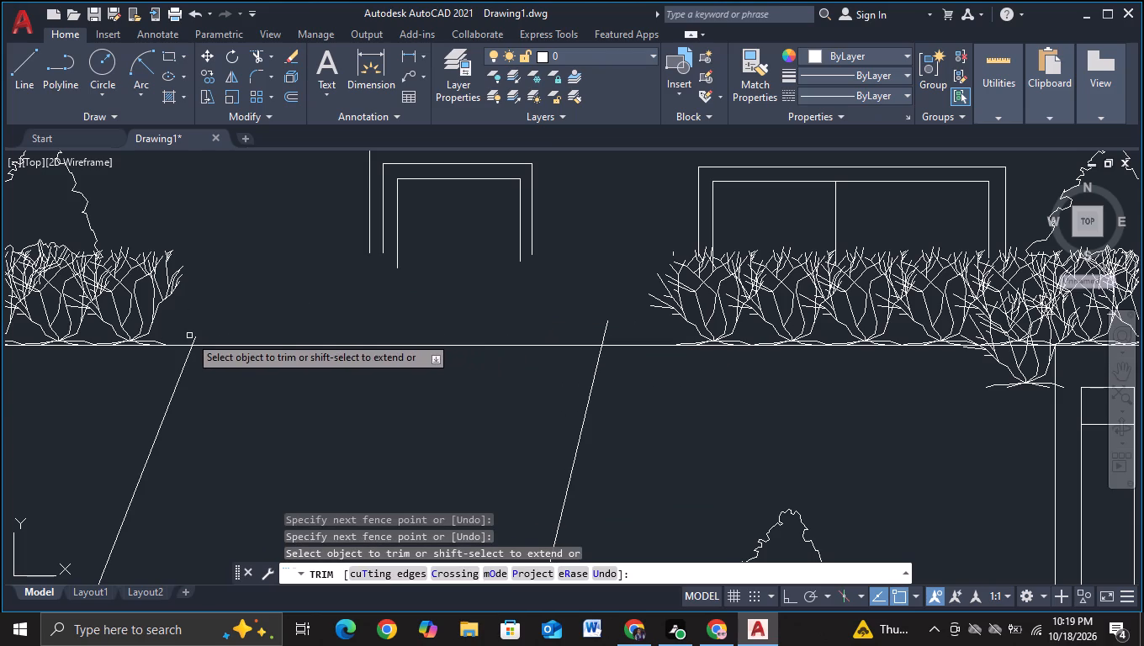
{"action": "left_click", "coordinate": [196, 339]}
{"action": "left_click", "coordinate": [605, 331]}
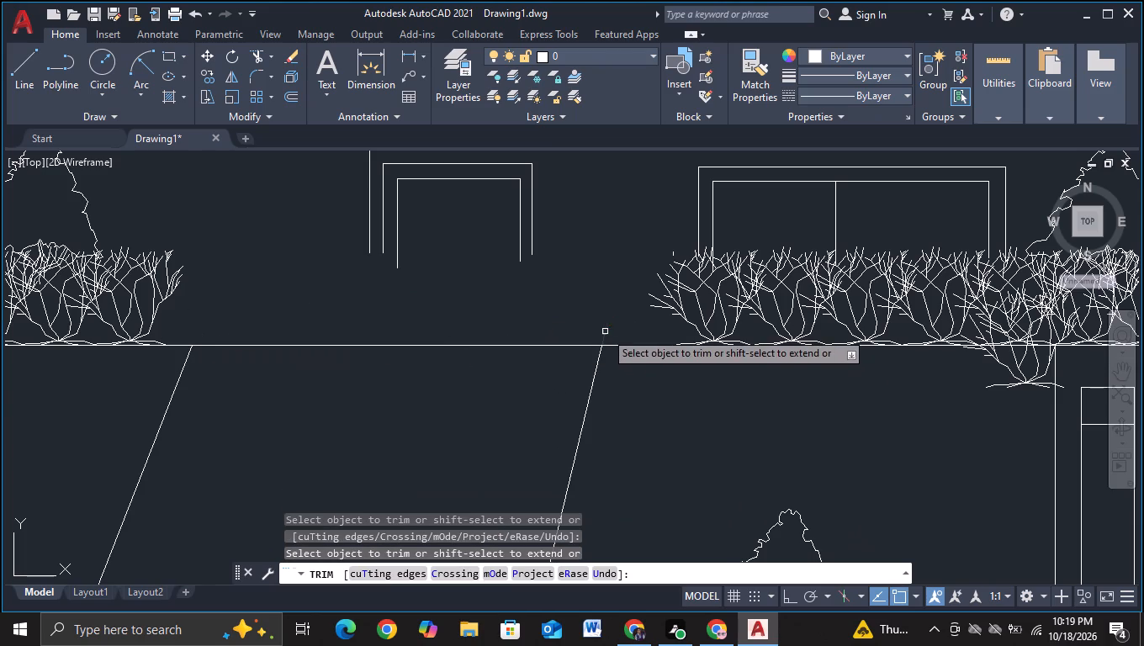
Draw a horizontal line about 15.4 units long from the exposed wall line's lower end, beneath the small window above the third-lowest terrace.
{"action": "left_click", "coordinate": [675, 255]}
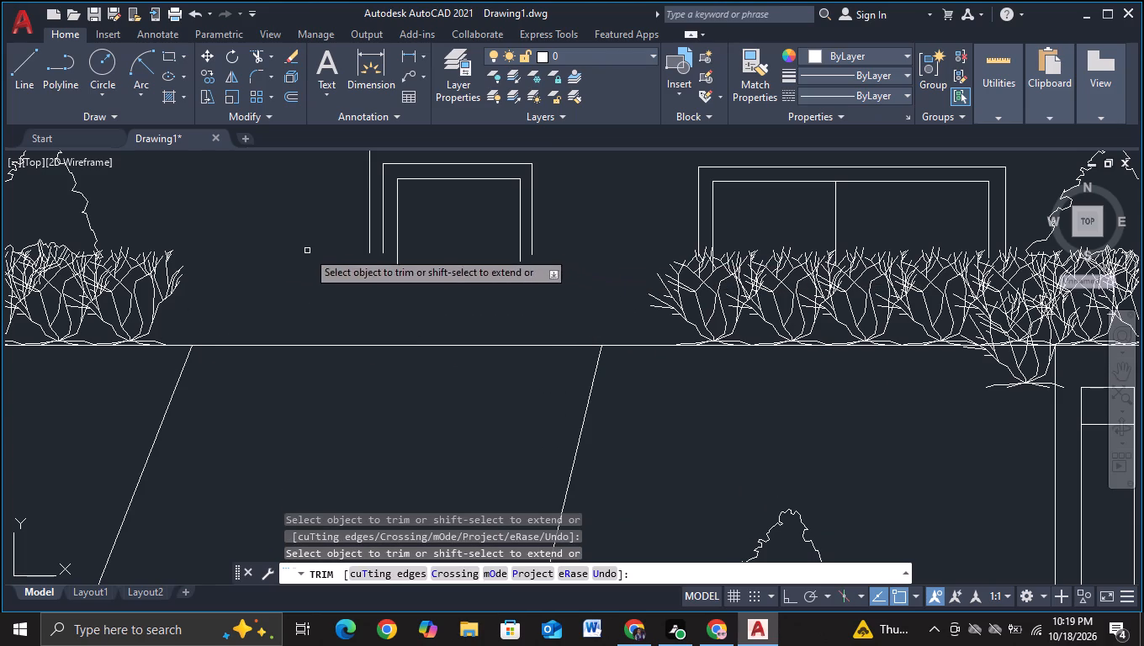
{"action": "left_click", "coordinate": [6, 83]}
{"action": "left_click", "coordinate": [19, 78]}
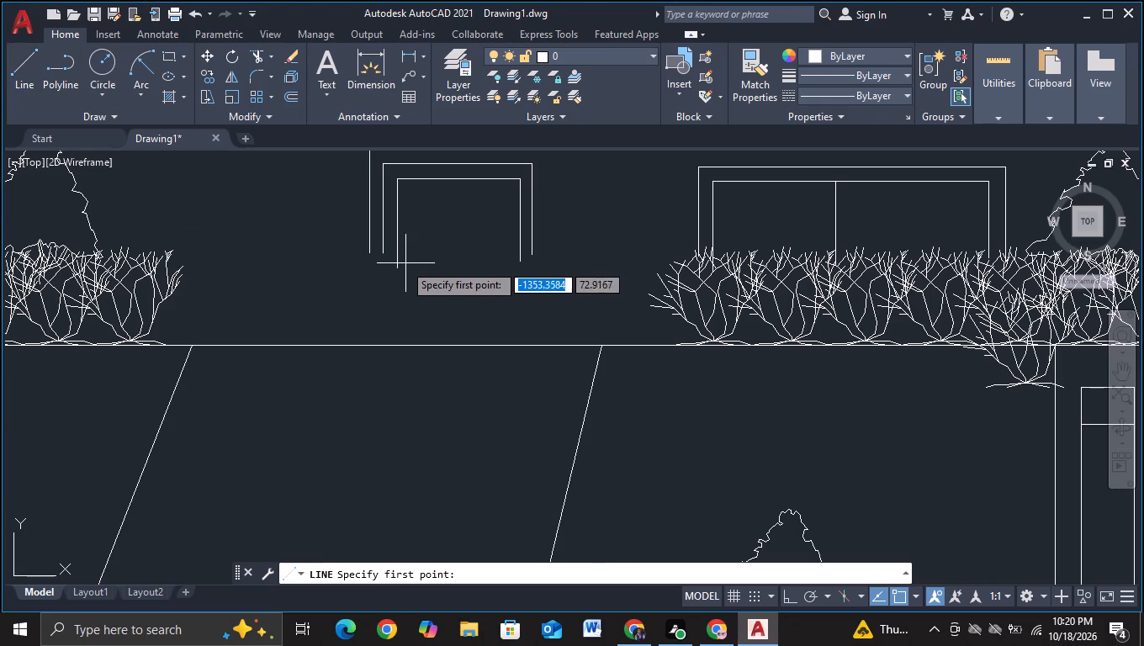
{"action": "left_click", "coordinate": [368, 256]}
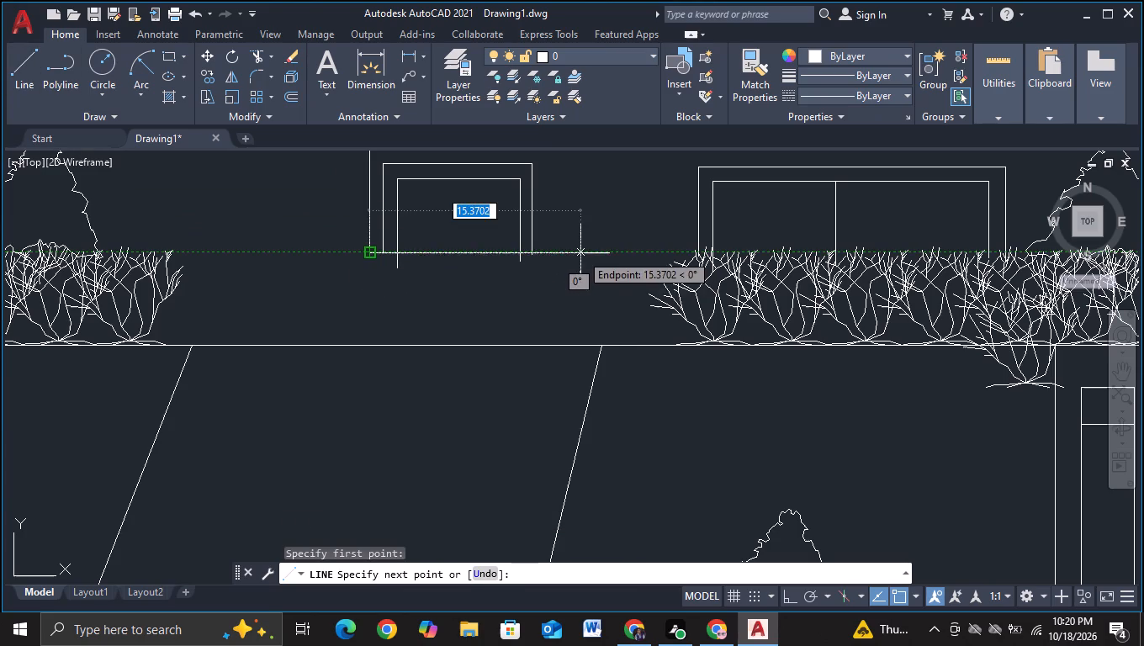
{"action": "left_click", "coordinate": [580, 253]}
{"action": "key", "text": "Escape"}
Trim the small window's frame ends protruding below the new base line and the base line's overhang beyond the frame.
{"action": "left_click", "coordinate": [252, 61]}
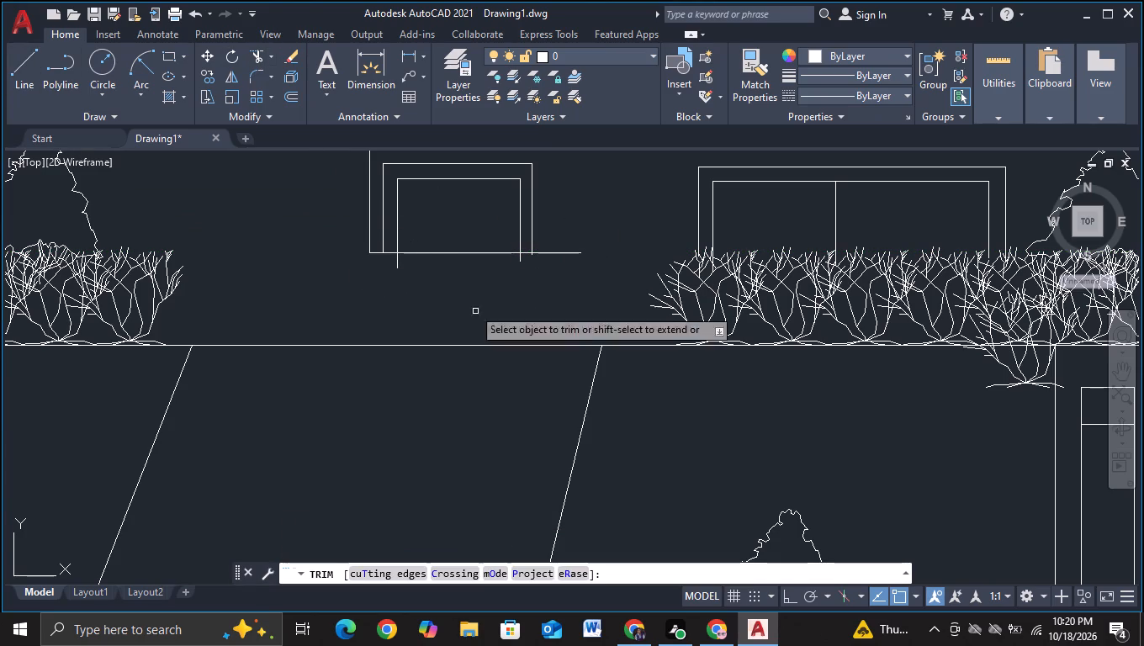
{"action": "left_click_drag", "start_coordinate": [384, 262], "coordinate": [566, 259]}
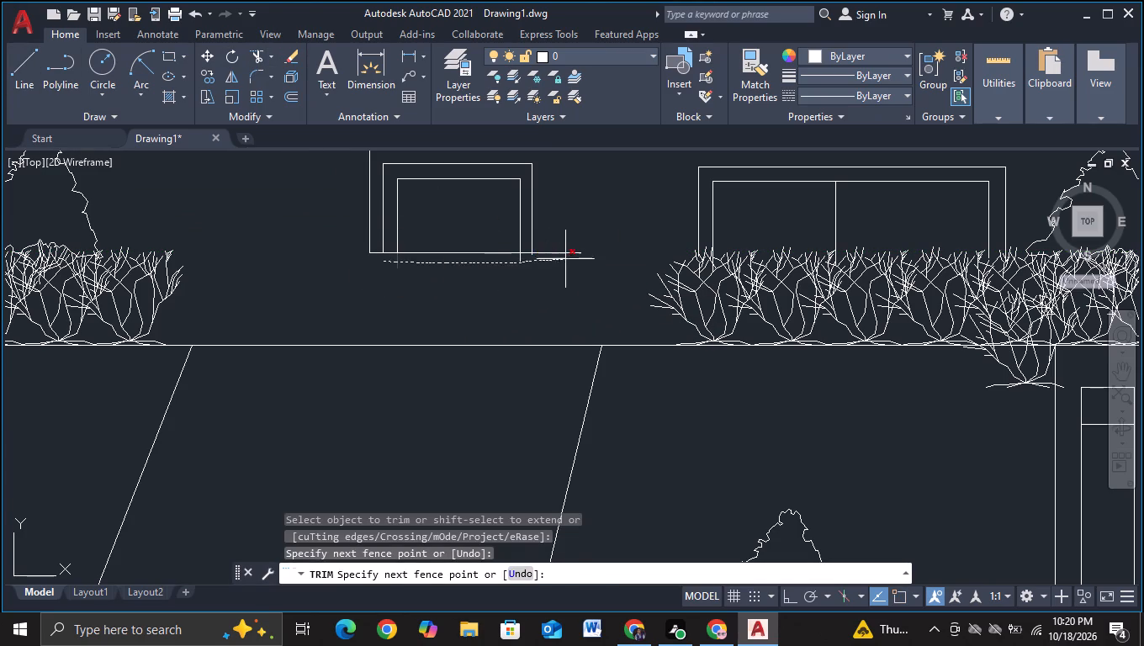
{"action": "left_click_drag", "start_coordinate": [566, 259], "coordinate": [575, 235]}
{"action": "left_click", "coordinate": [522, 262]}
{"action": "scroll", "coordinate": [528, 262], "scroll_direction": "up", "scroll_amount": 2}
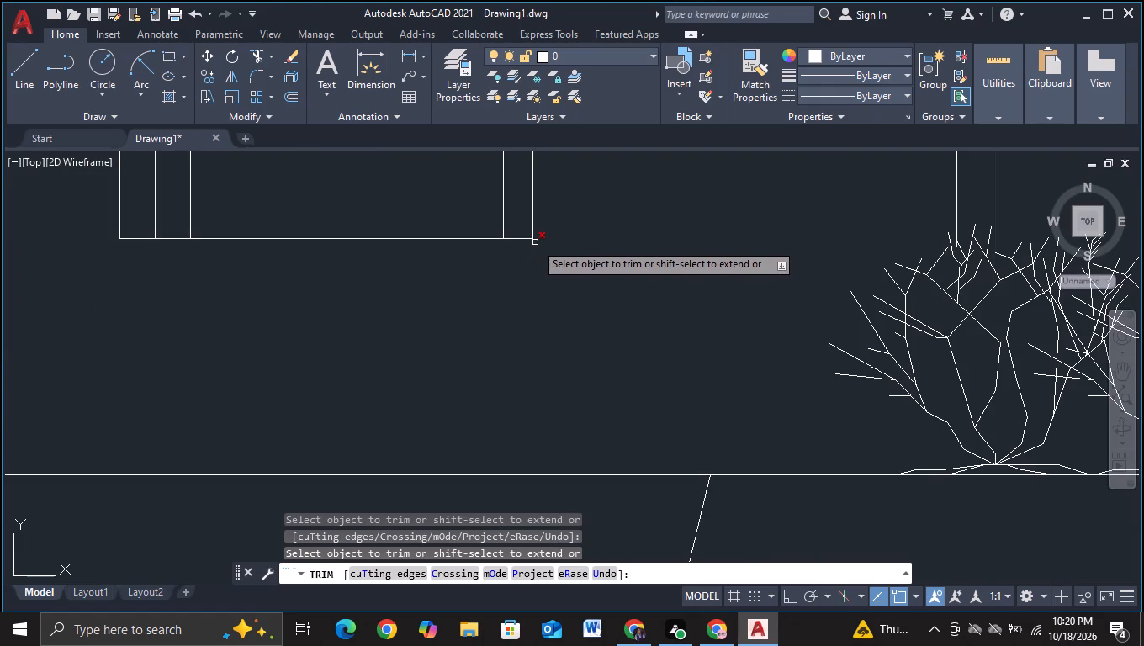
{"action": "left_click", "coordinate": [535, 242]}
{"action": "scroll", "coordinate": [551, 285], "scroll_direction": "down", "scroll_amount": 2}
{"action": "key", "text": "Escape"}
Trim the short piece of base line between the vertical wall line and the small window's outer frame.
{"action": "scroll", "coordinate": [581, 345], "scroll_direction": "down", "scroll_amount": 2}
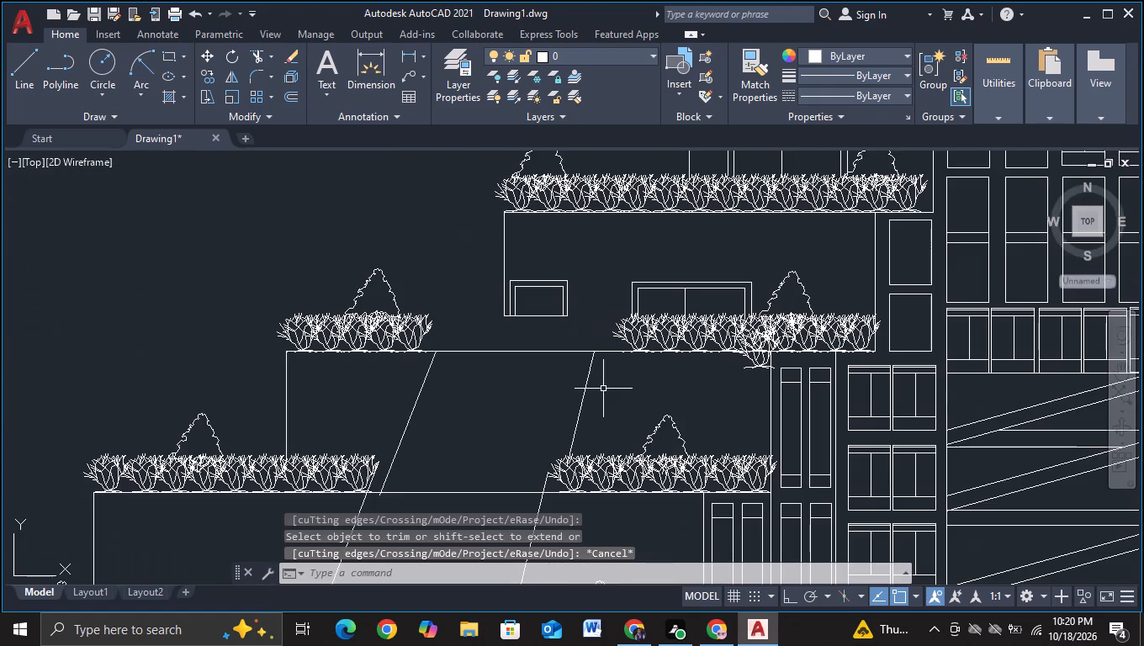
{"action": "middle_click_drag", "start_coordinate": [604, 389], "coordinate": [601, 366]}
{"action": "scroll", "coordinate": [553, 342], "scroll_direction": "up", "scroll_amount": 2}
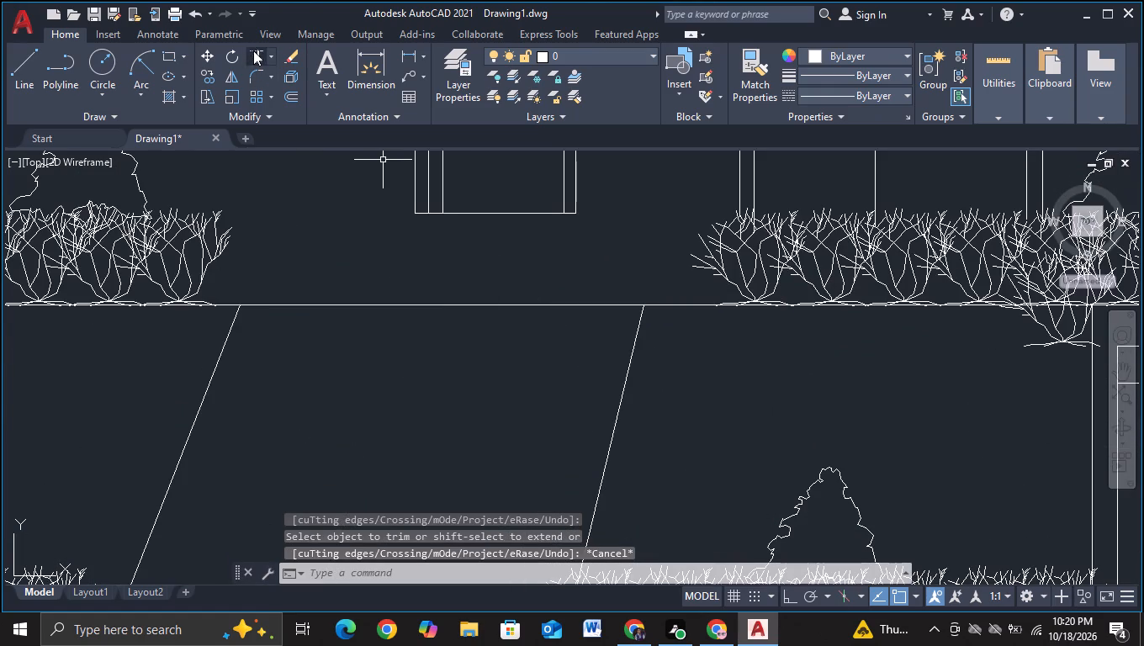
{"action": "left_click", "coordinate": [253, 50]}
{"action": "left_click", "coordinate": [421, 212]}
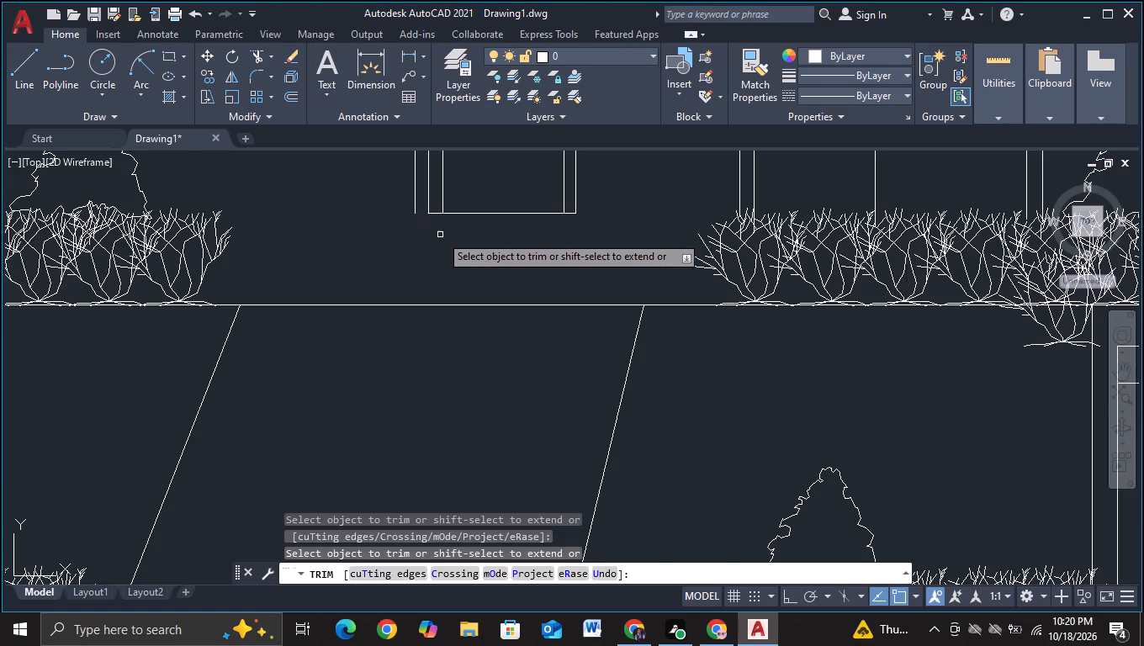
{"action": "scroll", "coordinate": [441, 235], "scroll_direction": "down", "scroll_amount": 2}
{"action": "key", "text": "Escape"}
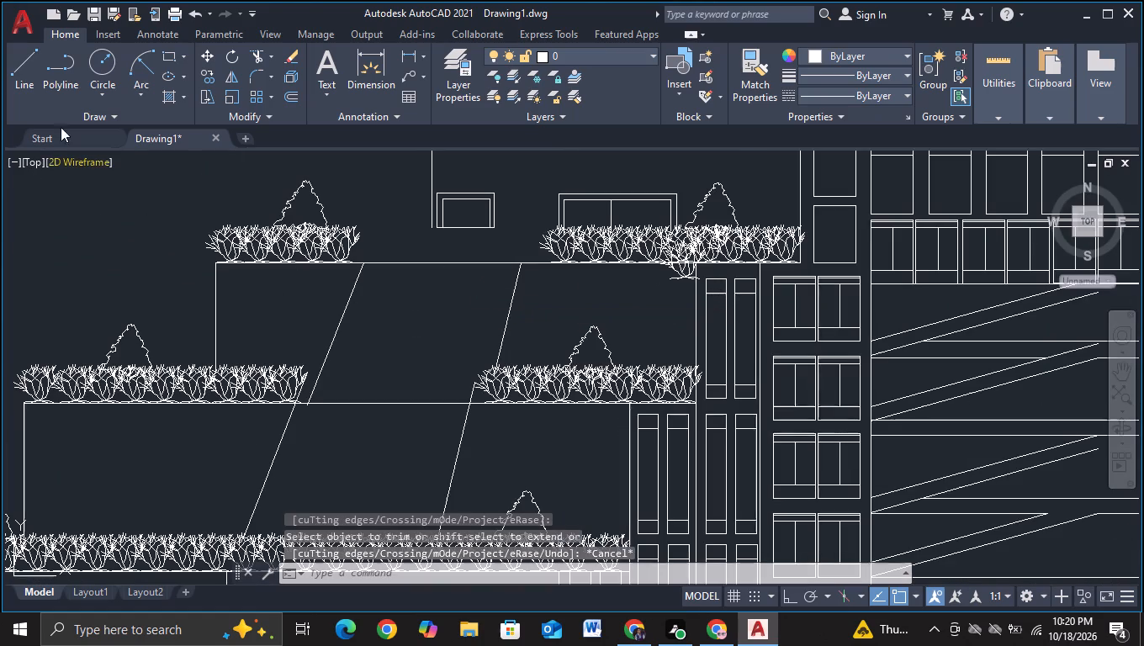
With Ortho on, draw a horizontal line about 32.8 units long across both slanted lines, just below the third-lowest terrace's edge.
{"action": "left_click", "coordinate": [23, 78]}
{"action": "scroll", "coordinate": [322, 366], "scroll_direction": "up", "scroll_amount": 1}
{"action": "middle_click_drag", "start_coordinate": [382, 286], "coordinate": [382, 301]}
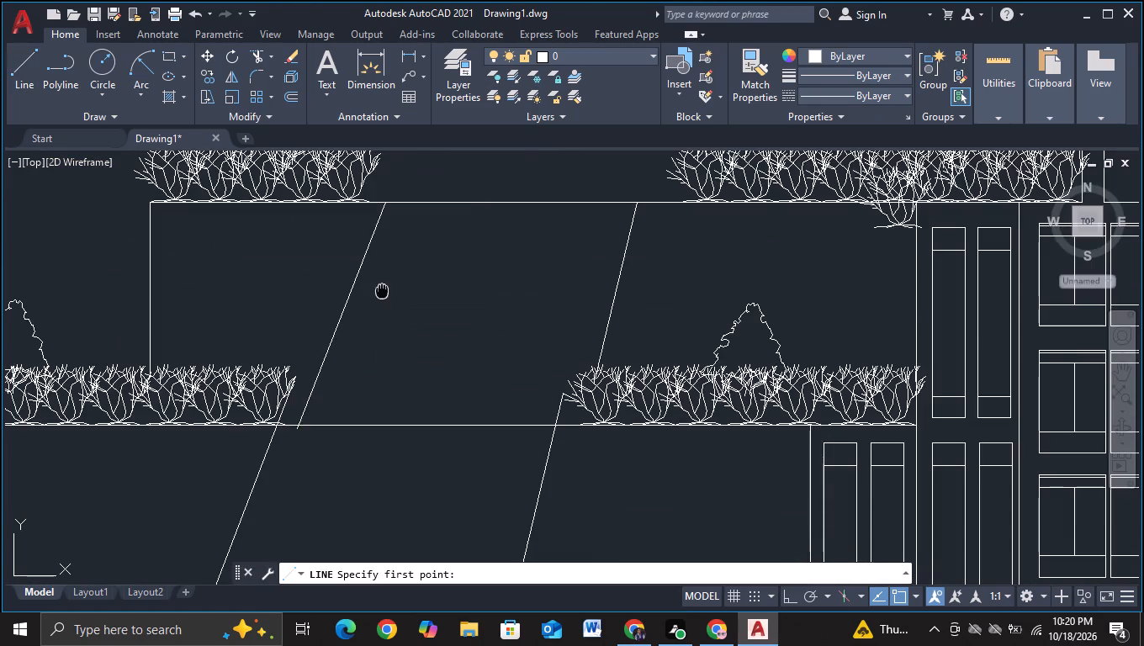
{"action": "middle_click_drag", "start_coordinate": [382, 301], "coordinate": [411, 443]}
{"action": "scroll", "coordinate": [411, 437], "scroll_direction": "up", "scroll_amount": 2}
{"action": "left_click", "coordinate": [379, 261]}
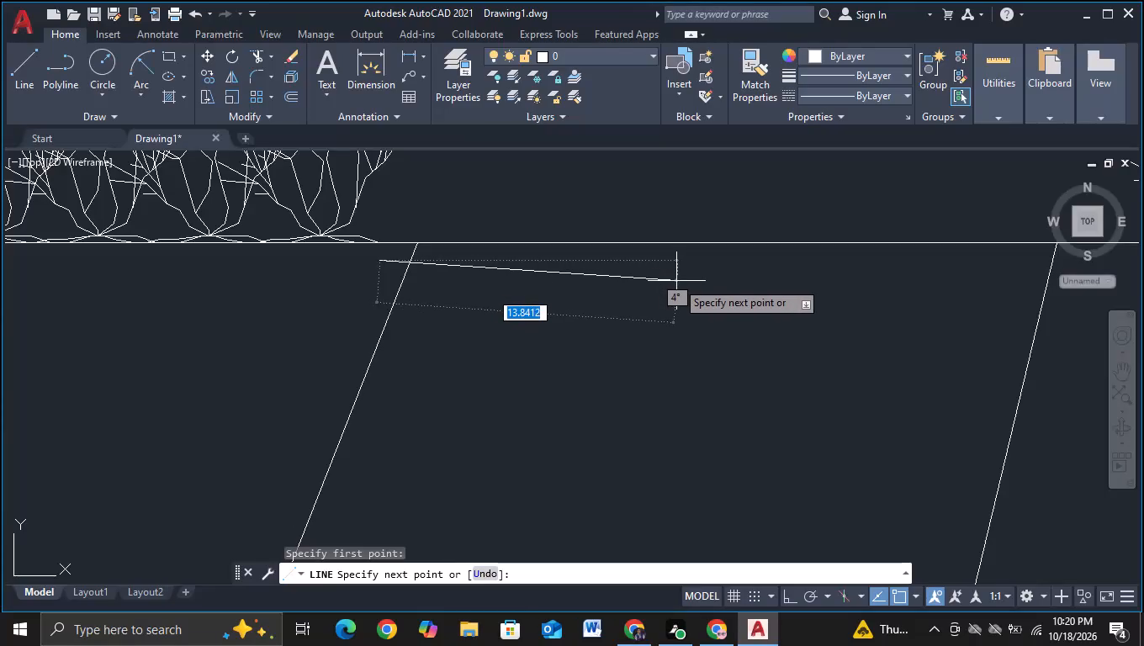
{"action": "key", "text": "F8"}
{"action": "middle_click_drag", "start_coordinate": [691, 280], "coordinate": [286, 339]}
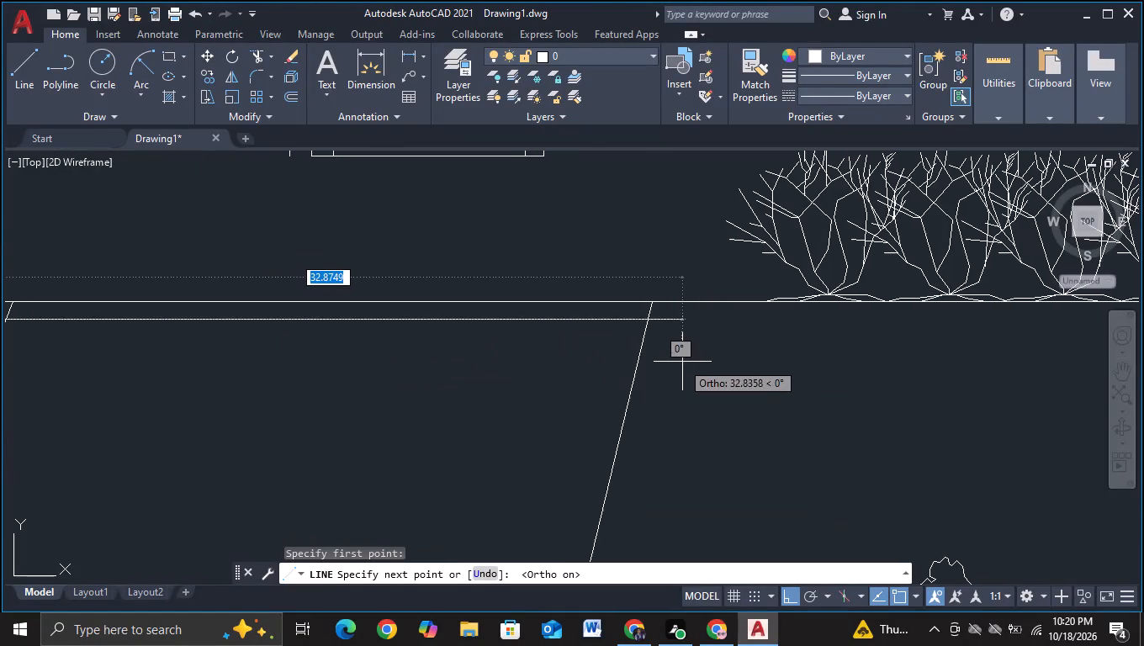
{"action": "left_click", "coordinate": [682, 362]}
{"action": "key", "text": "Escape"}
Trim both ends of the new horizontal line where they extend outside the two slanted lines.
{"action": "left_click", "coordinate": [260, 61]}
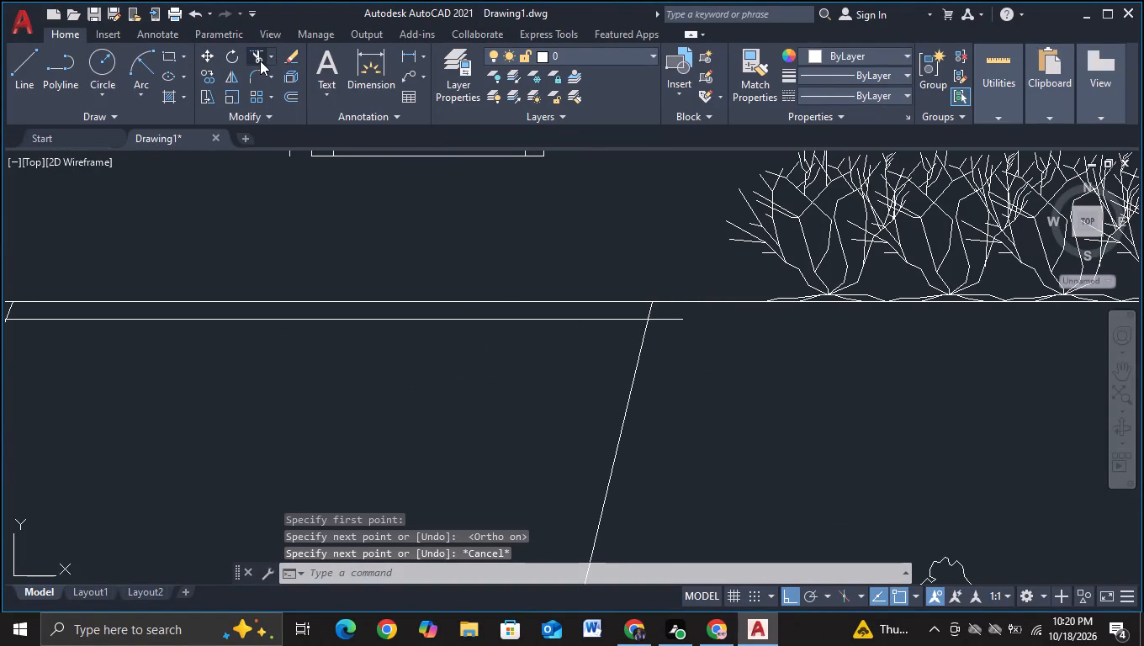
{"action": "left_click", "coordinate": [667, 318]}
{"action": "middle_click_drag", "start_coordinate": [417, 392], "coordinate": [1094, 438]}
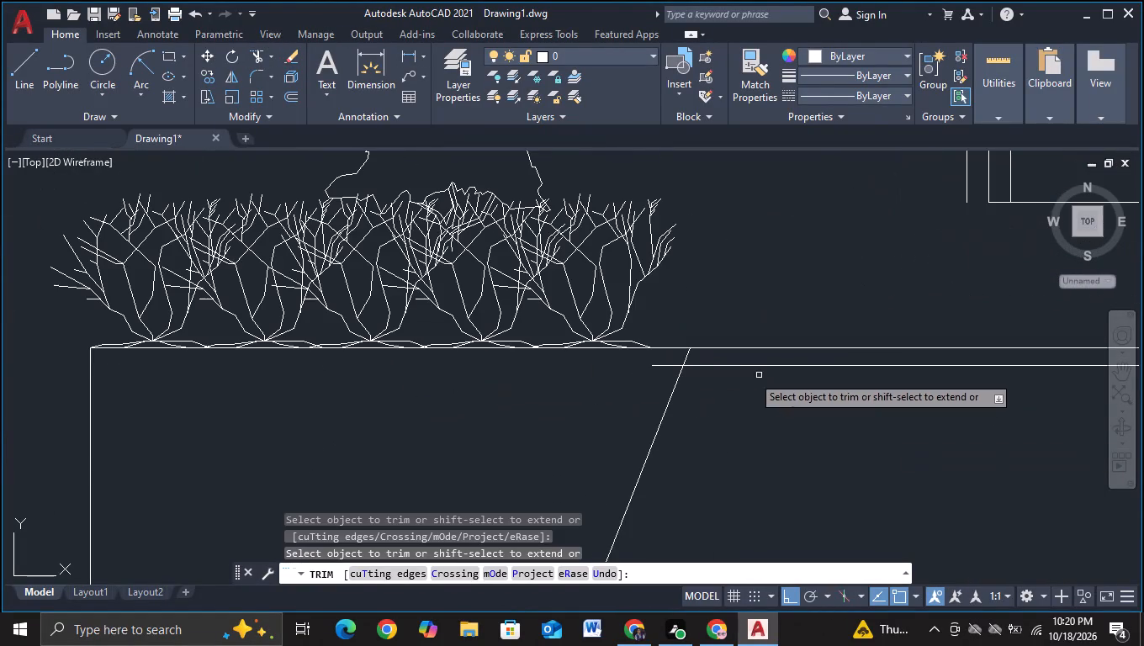
{"action": "left_click", "coordinate": [674, 367]}
{"action": "key", "text": "Escape"}
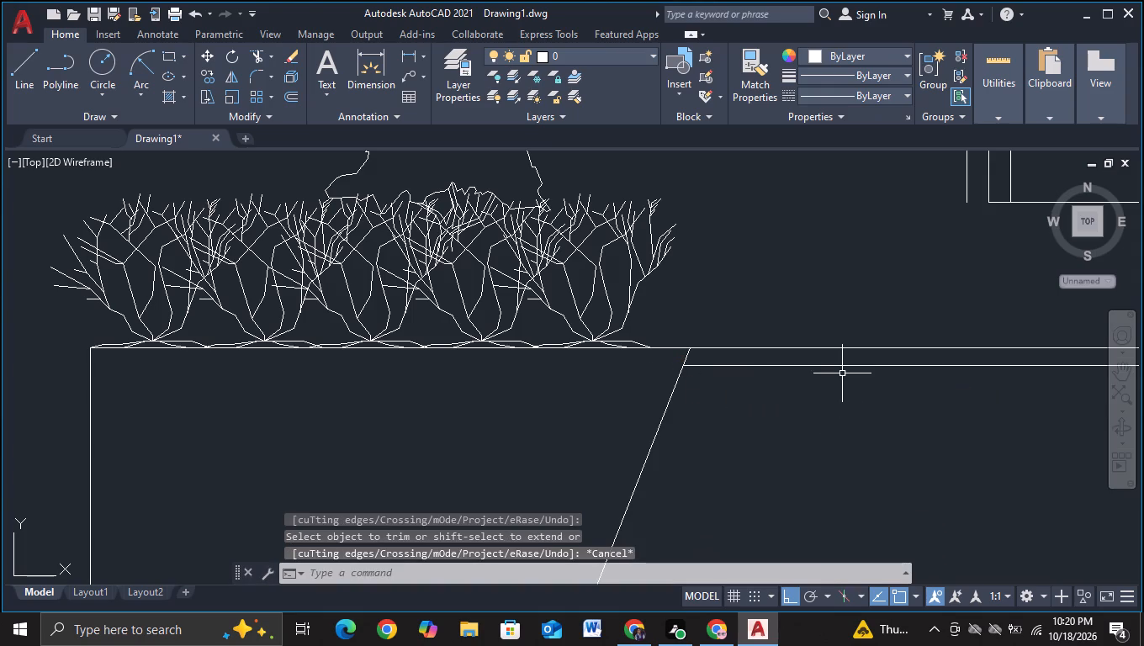
Copy the trimmed horizontal line down the wall with object snap off, placing nine step lines roughly 1 unit apart to about 8.4 units below.
{"action": "left_click", "coordinate": [843, 367]}
{"action": "key", "text": "c"}
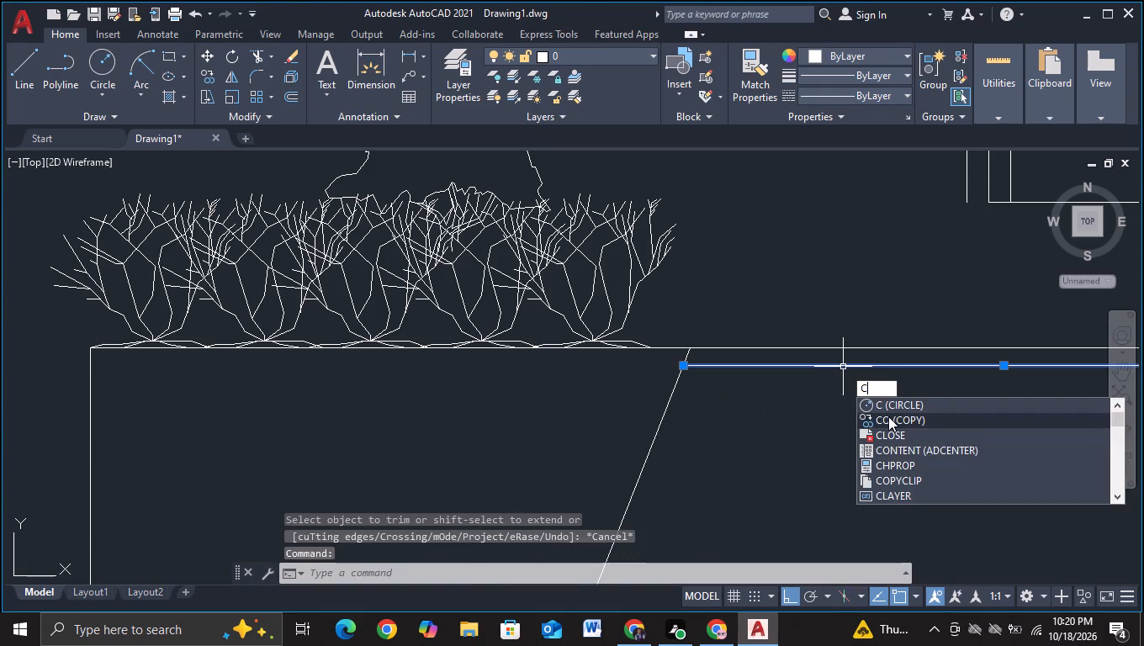
{"action": "left_click", "coordinate": [888, 416]}
{"action": "left_click", "coordinate": [818, 366]}
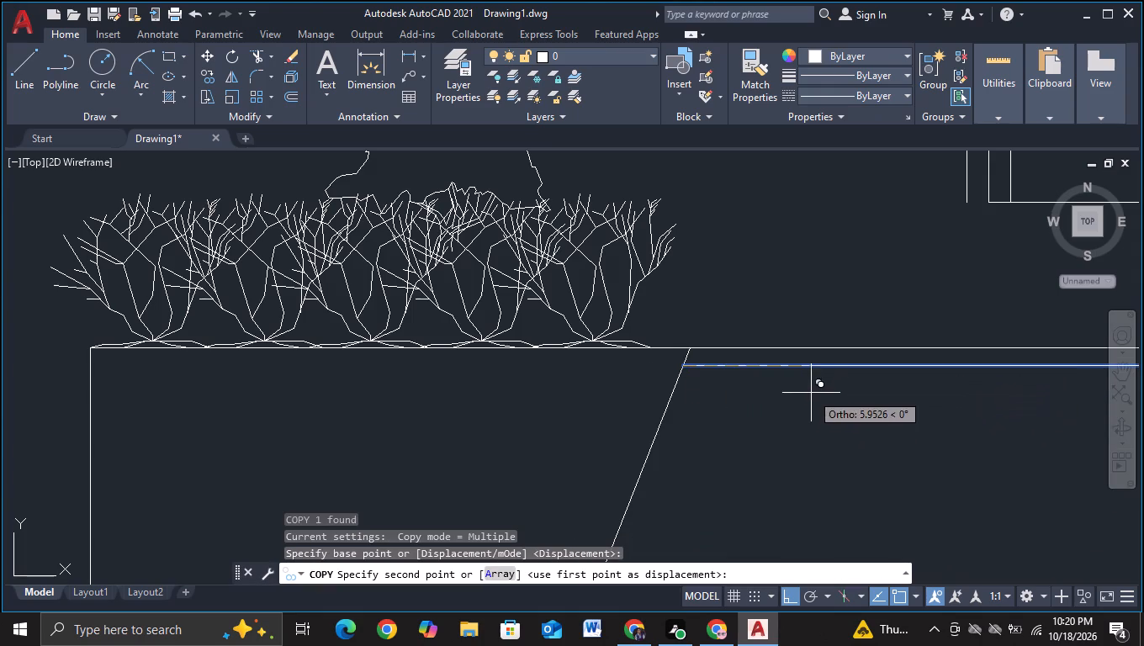
{"action": "left_click", "coordinate": [671, 384]}
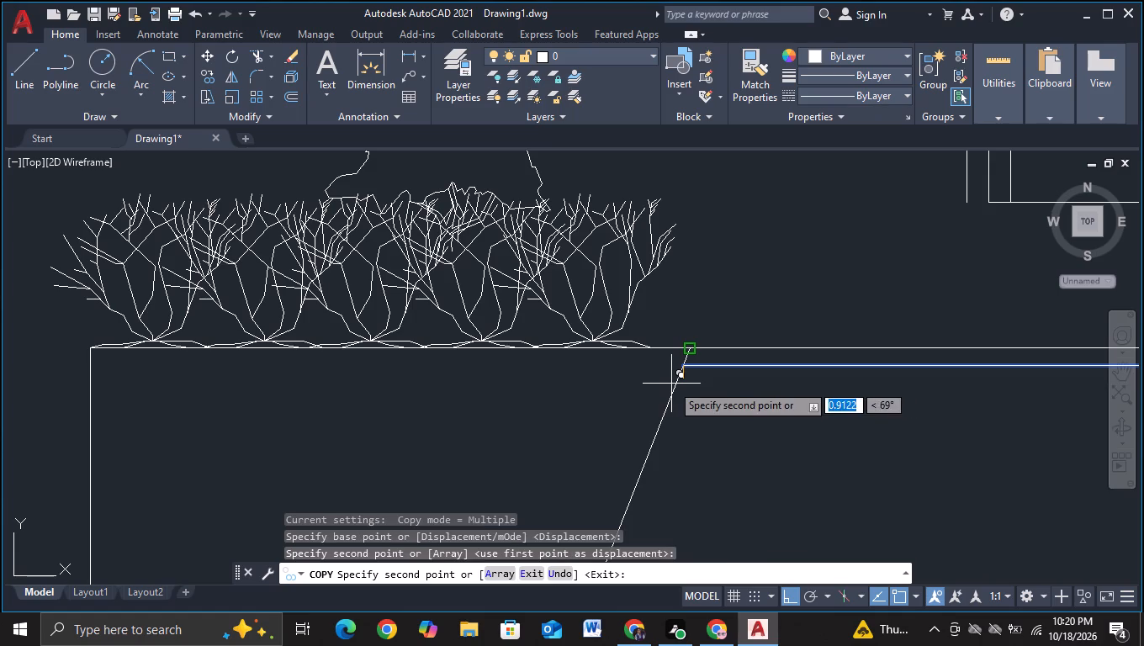
{"action": "key", "text": "F3"}
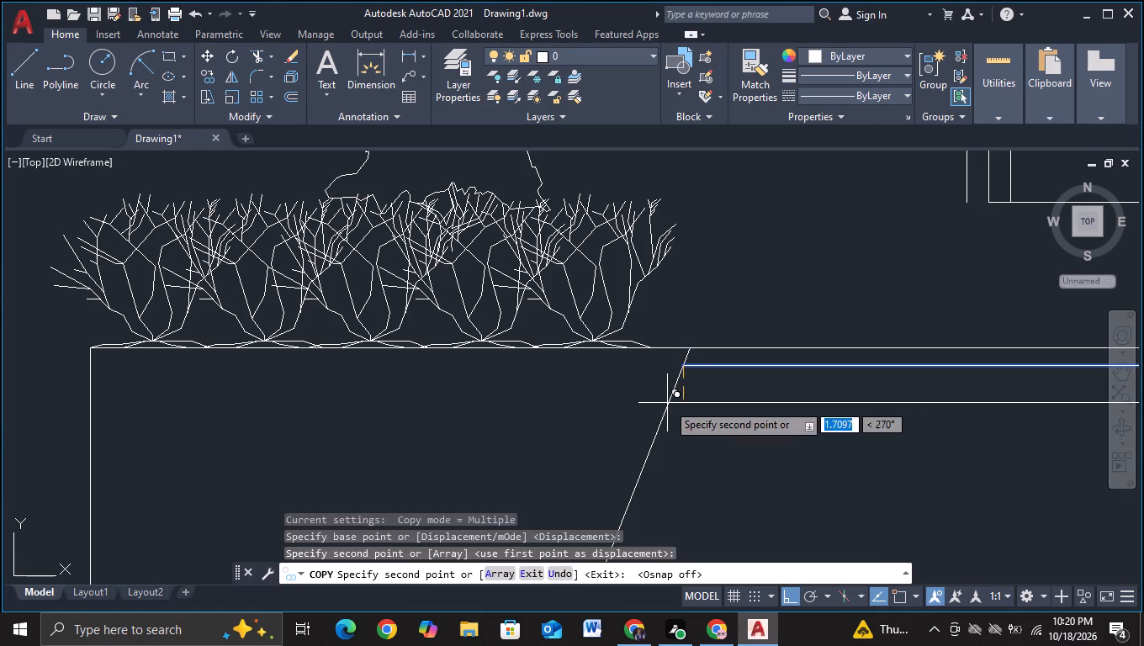
{"action": "scroll", "coordinate": [677, 382], "scroll_direction": "down", "scroll_amount": 1}
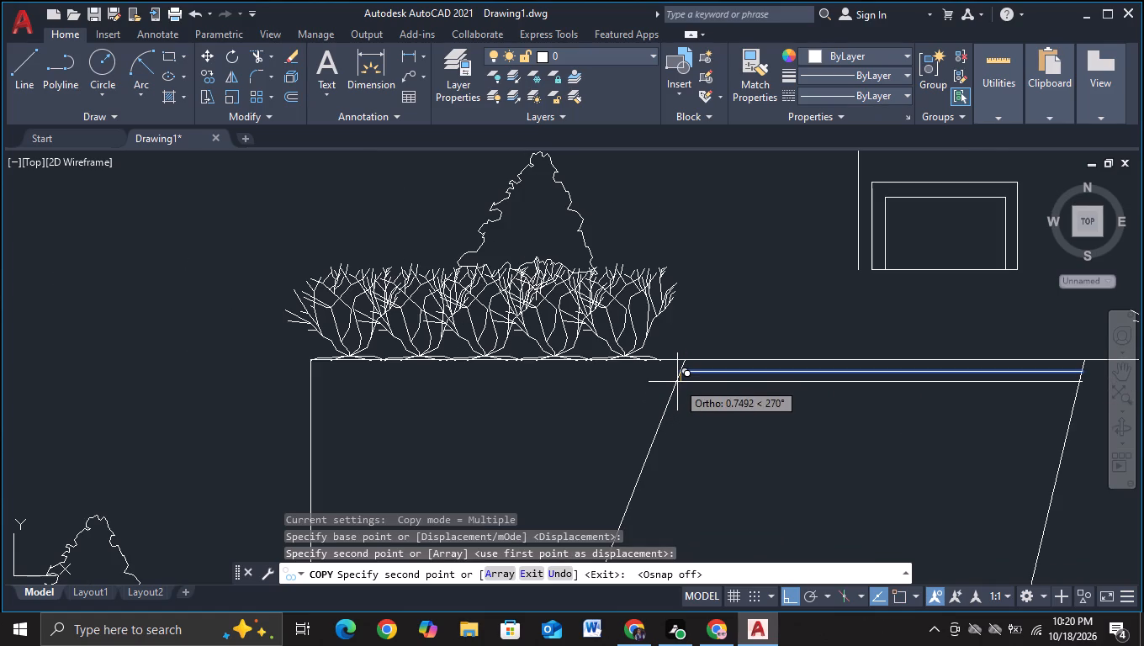
{"action": "left_click", "coordinate": [677, 382]}
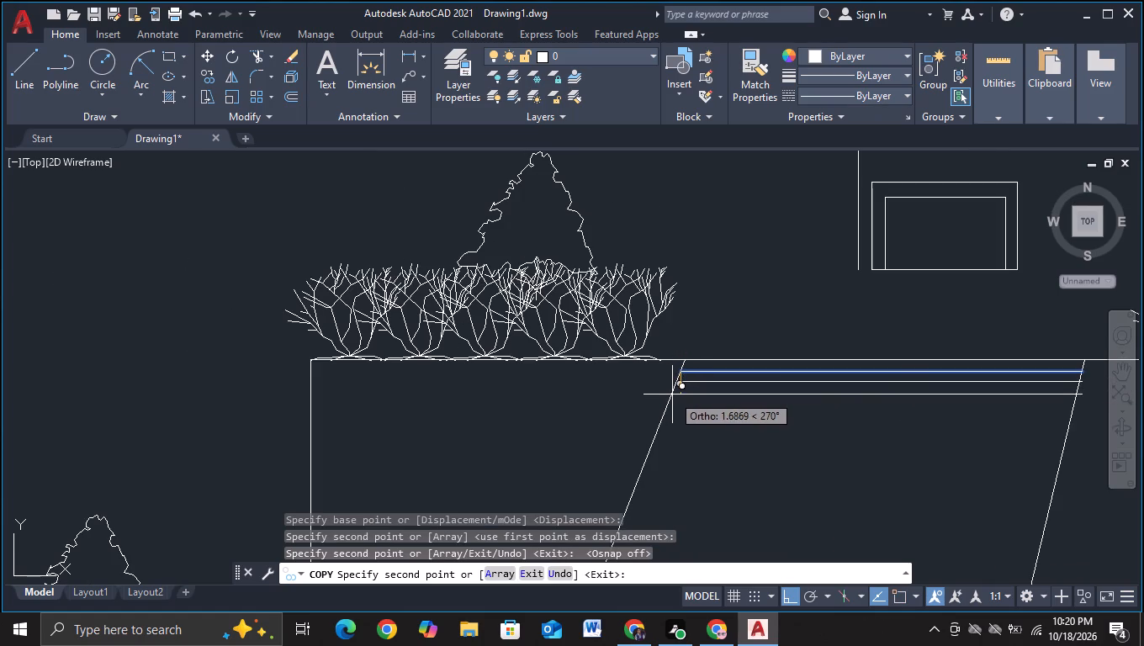
{"action": "left_click", "coordinate": [672, 394]}
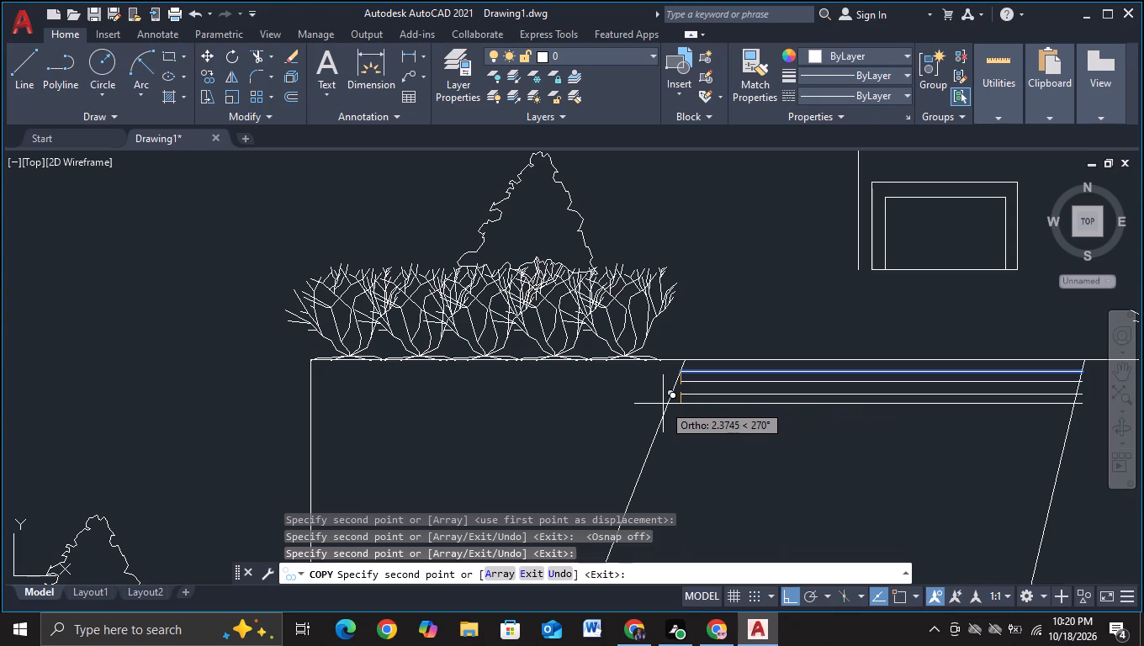
{"action": "left_click", "coordinate": [661, 407]}
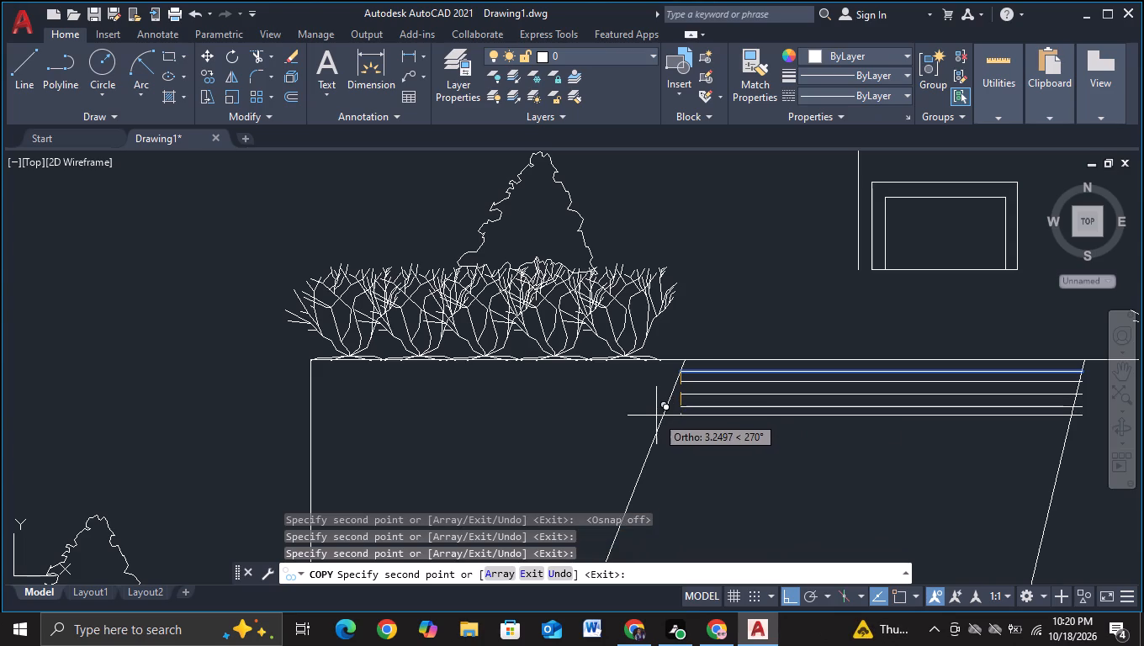
{"action": "left_click", "coordinate": [654, 419]}
{"action": "left_click", "coordinate": [648, 432]}
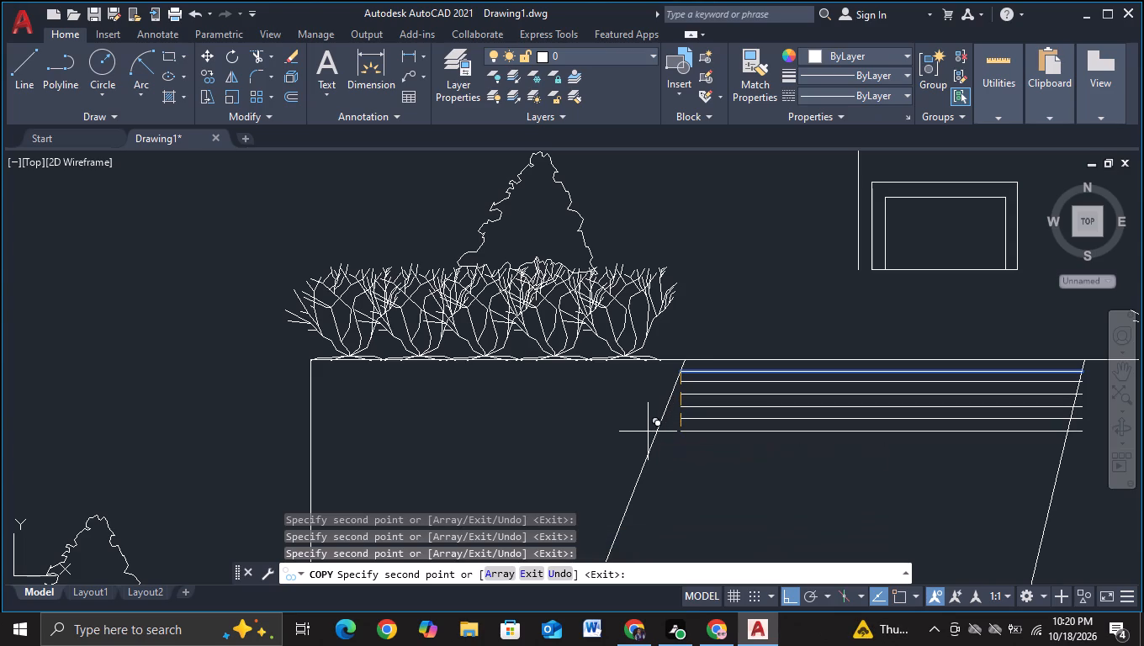
{"action": "left_click", "coordinate": [647, 446]}
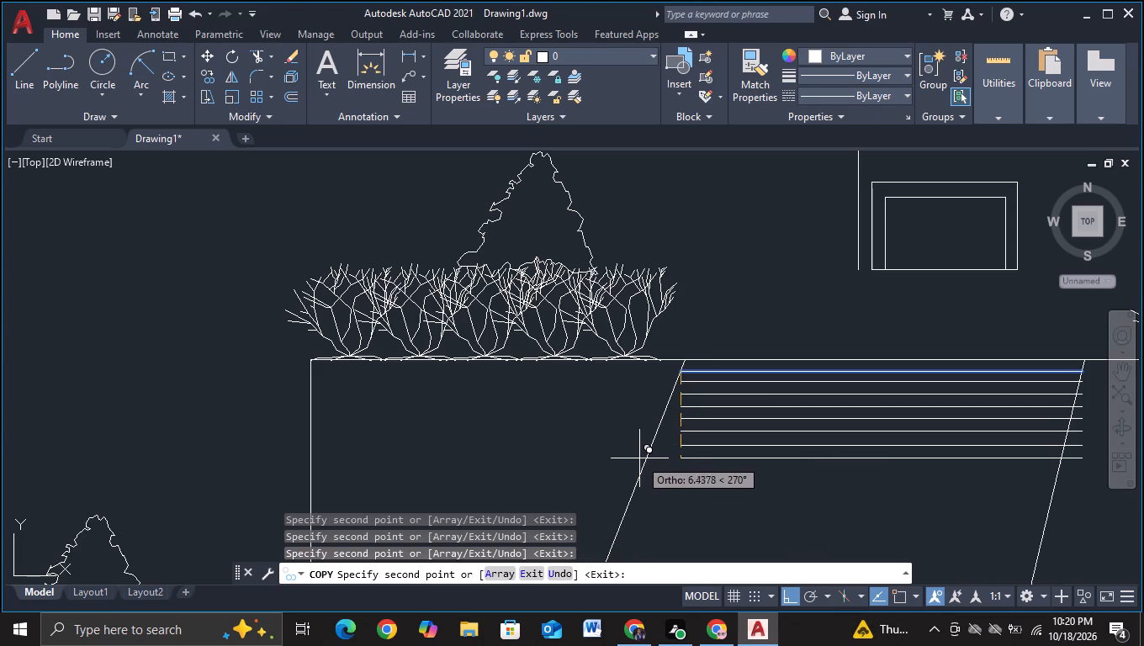
{"action": "left_click", "coordinate": [640, 457]}
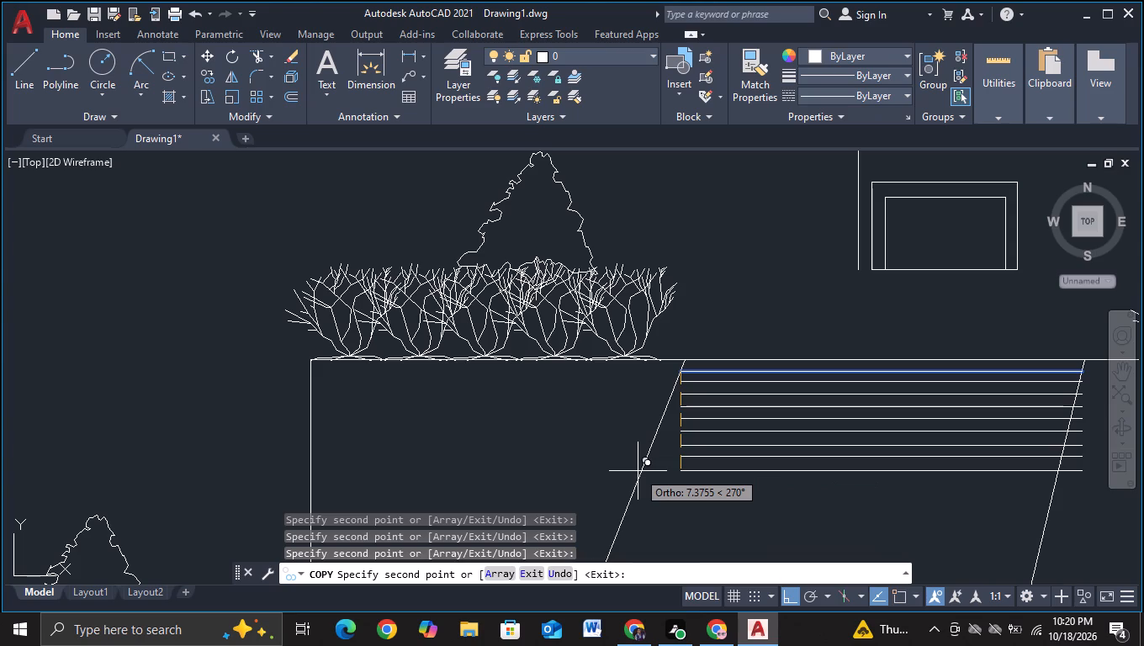
{"action": "left_click", "coordinate": [638, 471]}
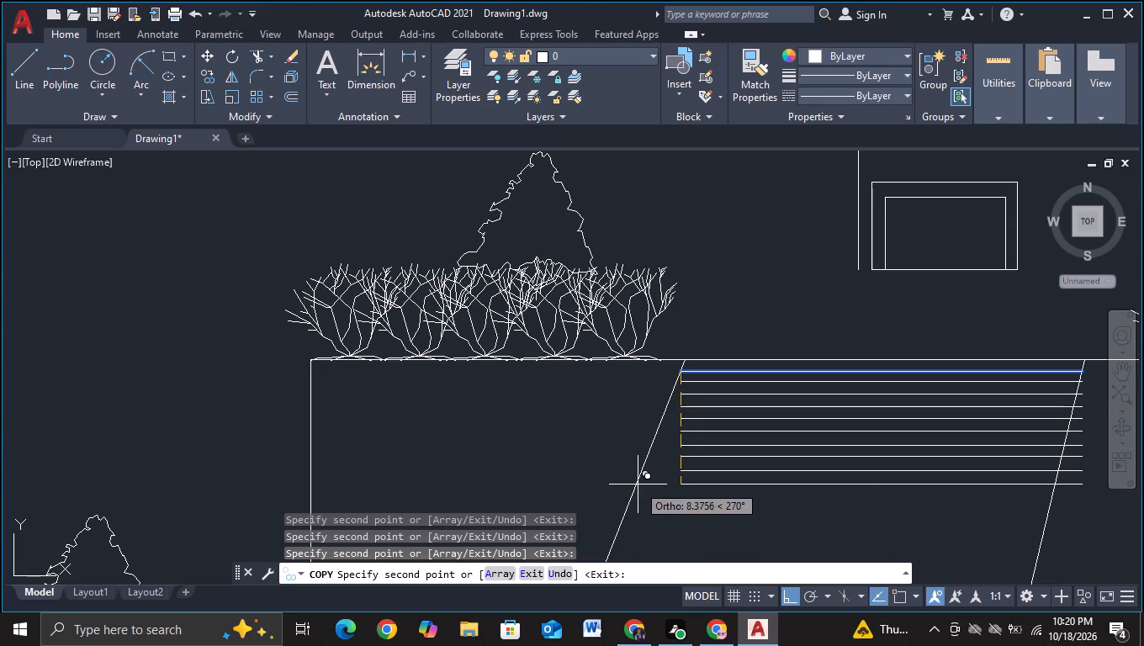
{"action": "left_click", "coordinate": [638, 484]}
Continue copying the step line down between the slanted lines, placing eight more from about 9.4 to 16.6 units below the original.
{"action": "middle_click_drag", "start_coordinate": [635, 498], "coordinate": [652, 420]}
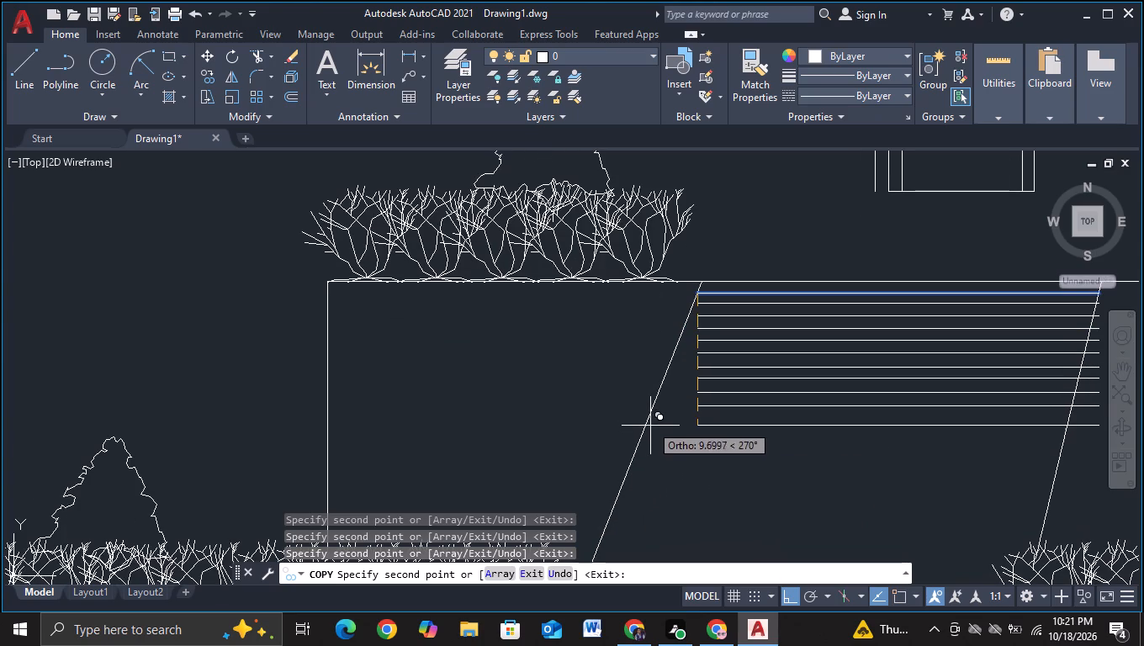
{"action": "left_click", "coordinate": [651, 421]}
{"action": "left_click", "coordinate": [647, 437]}
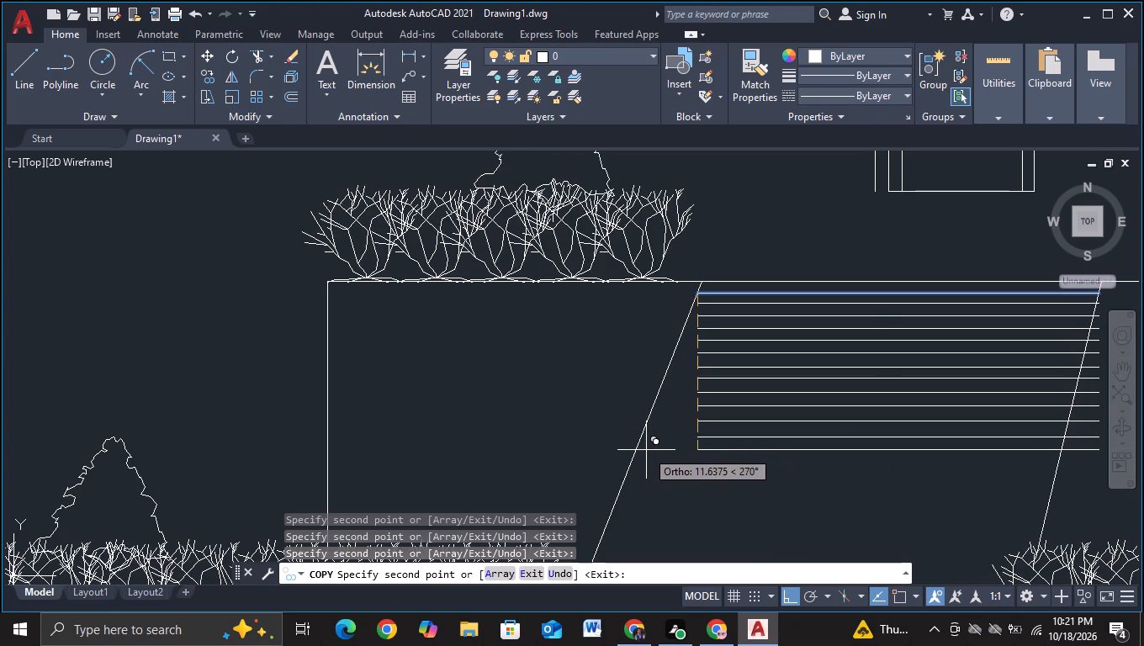
{"action": "left_click", "coordinate": [643, 450]}
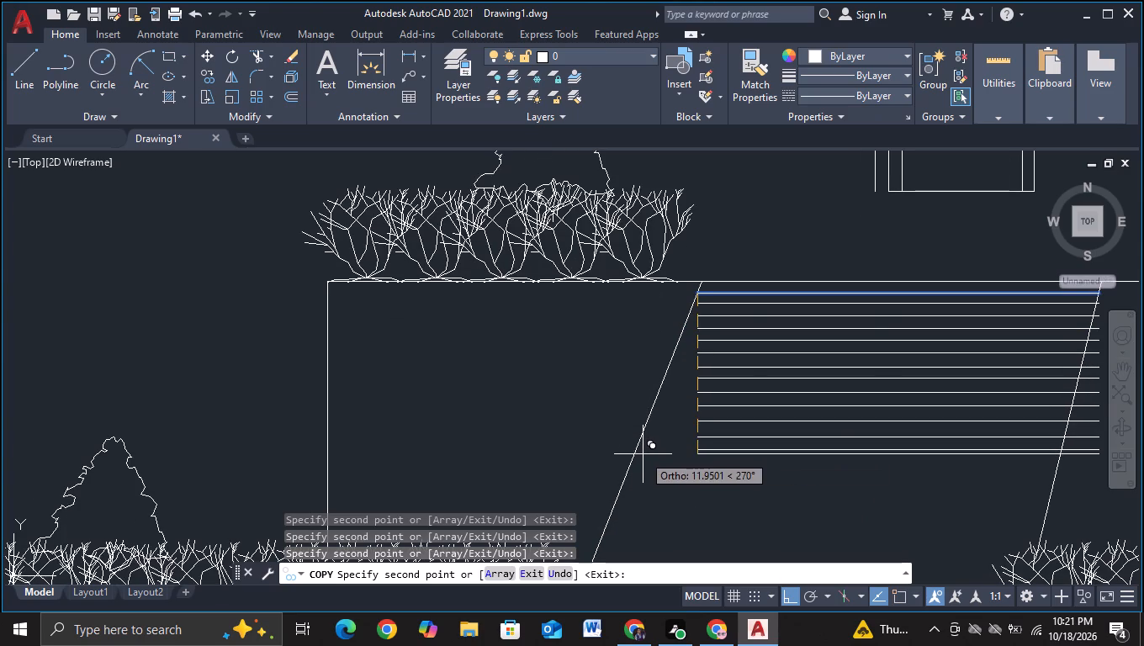
{"action": "left_click", "coordinate": [638, 462]}
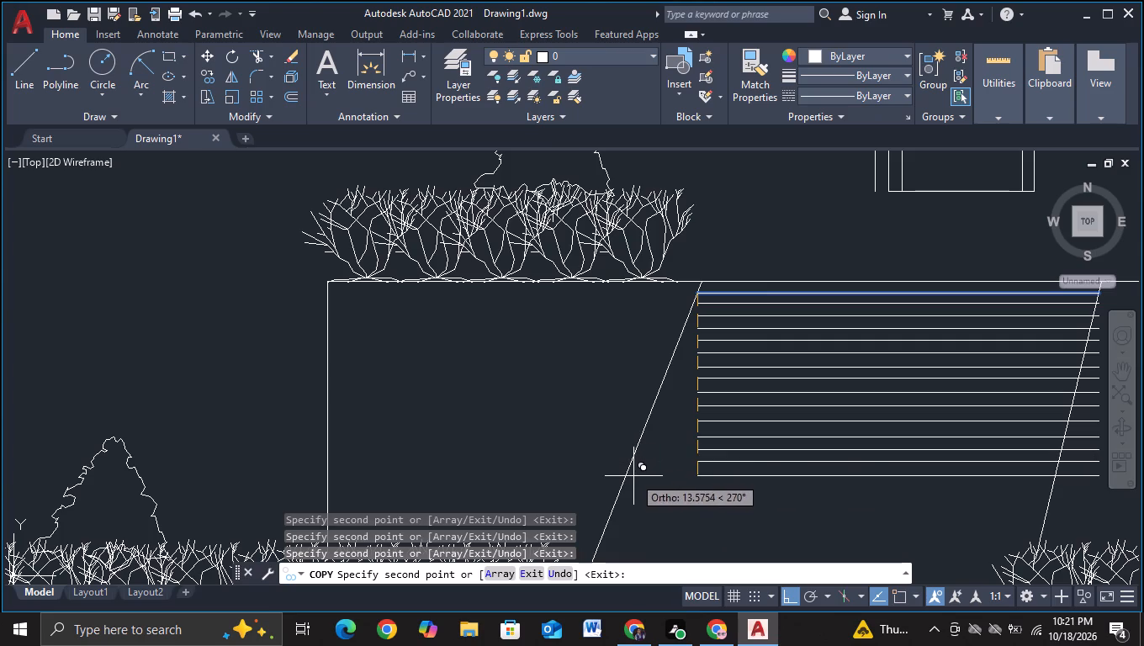
{"action": "left_click", "coordinate": [633, 476]}
{"action": "left_click", "coordinate": [628, 489]}
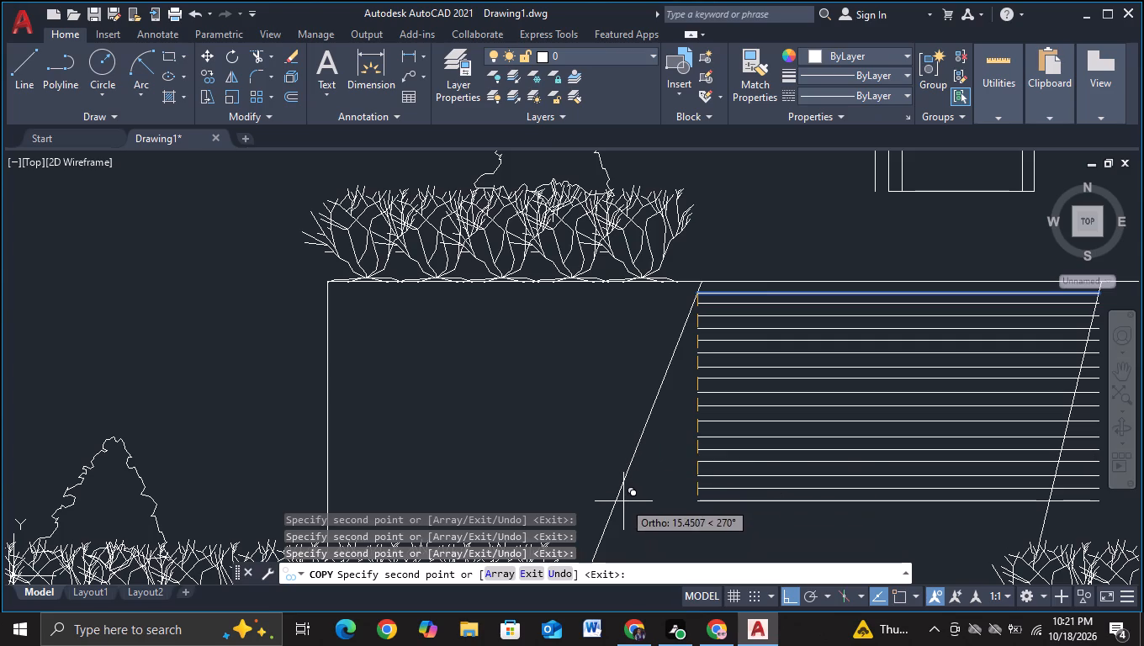
{"action": "left_click", "coordinate": [623, 501]}
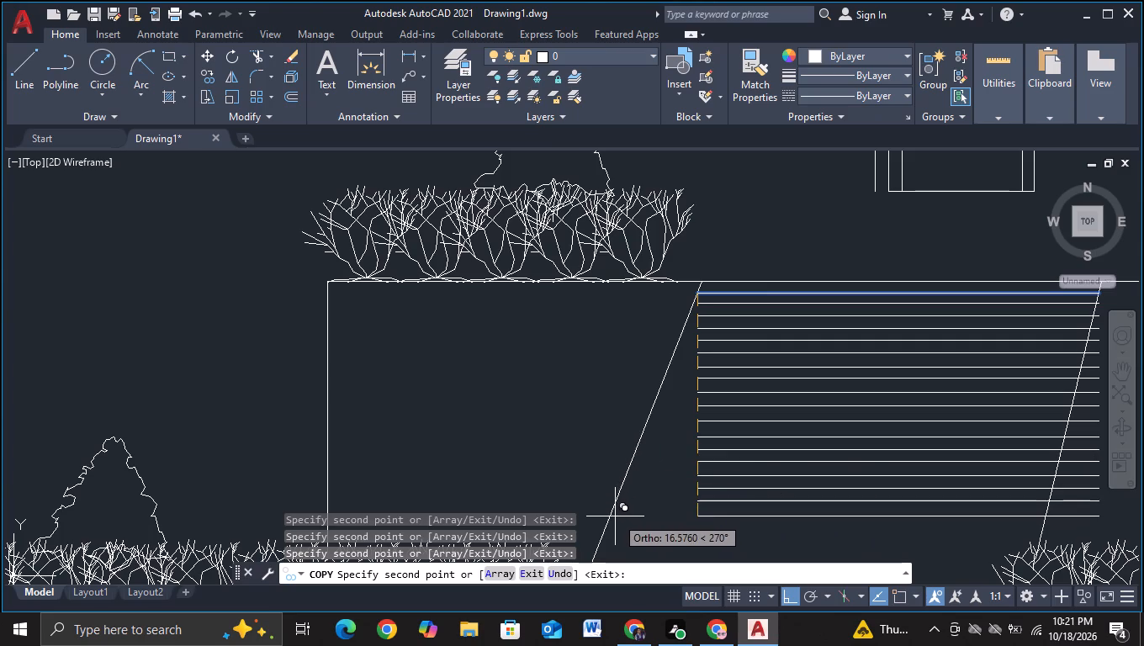
{"action": "left_click", "coordinate": [615, 516]}
Place eight more step line copies from about 17.7 to 24.8 units below the original, ending just above the next terrace's edge.
{"action": "middle_click_drag", "start_coordinate": [615, 506], "coordinate": [632, 435]}
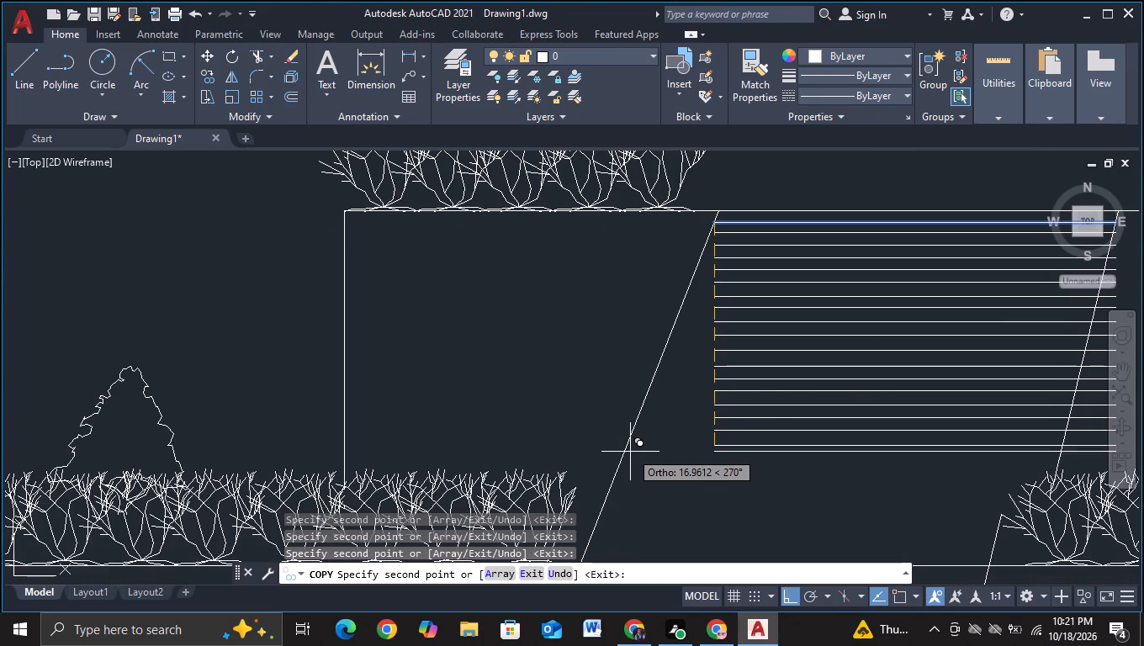
{"action": "left_click", "coordinate": [628, 460]}
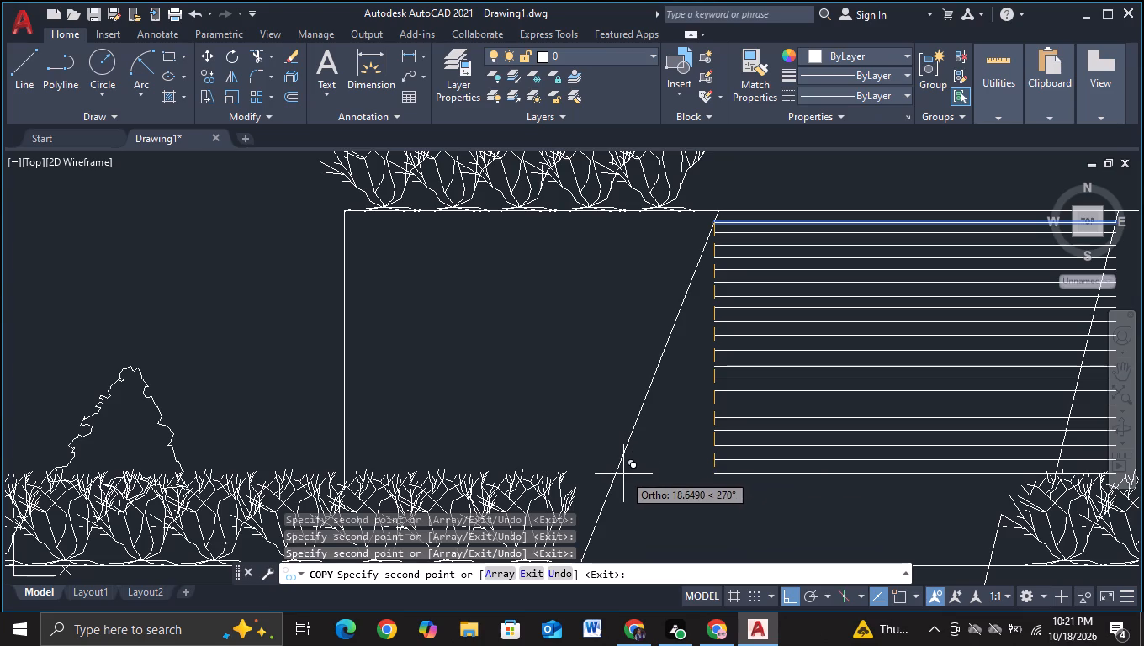
{"action": "left_click", "coordinate": [623, 472]}
{"action": "middle_click_drag", "start_coordinate": [623, 472], "coordinate": [634, 364]}
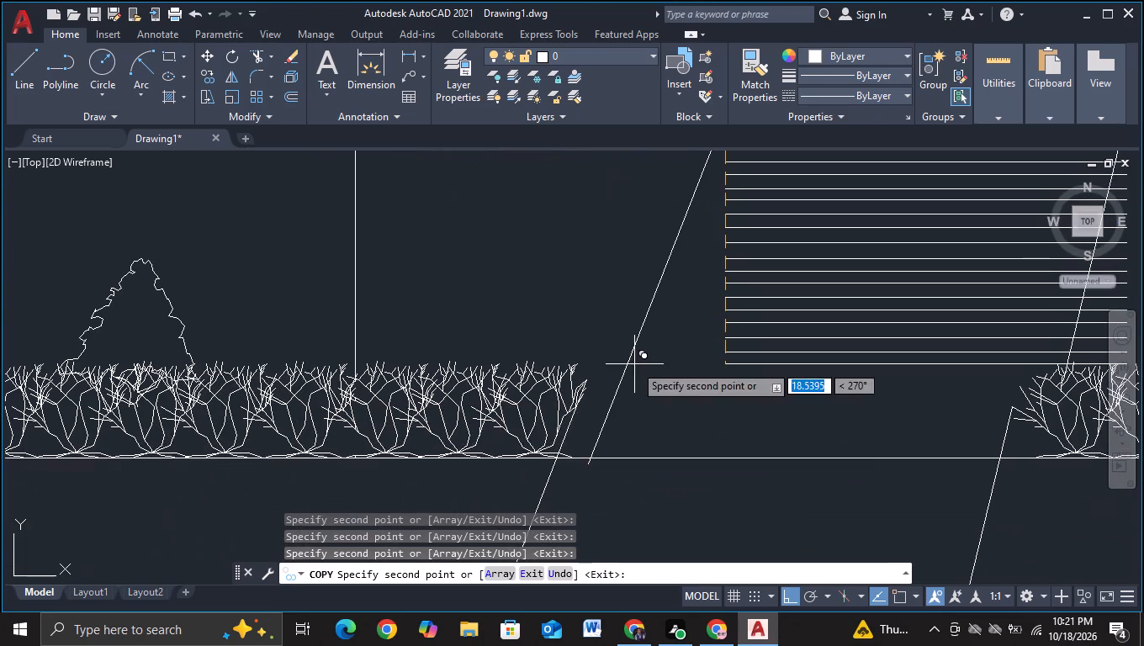
{"action": "left_click", "coordinate": [635, 379]}
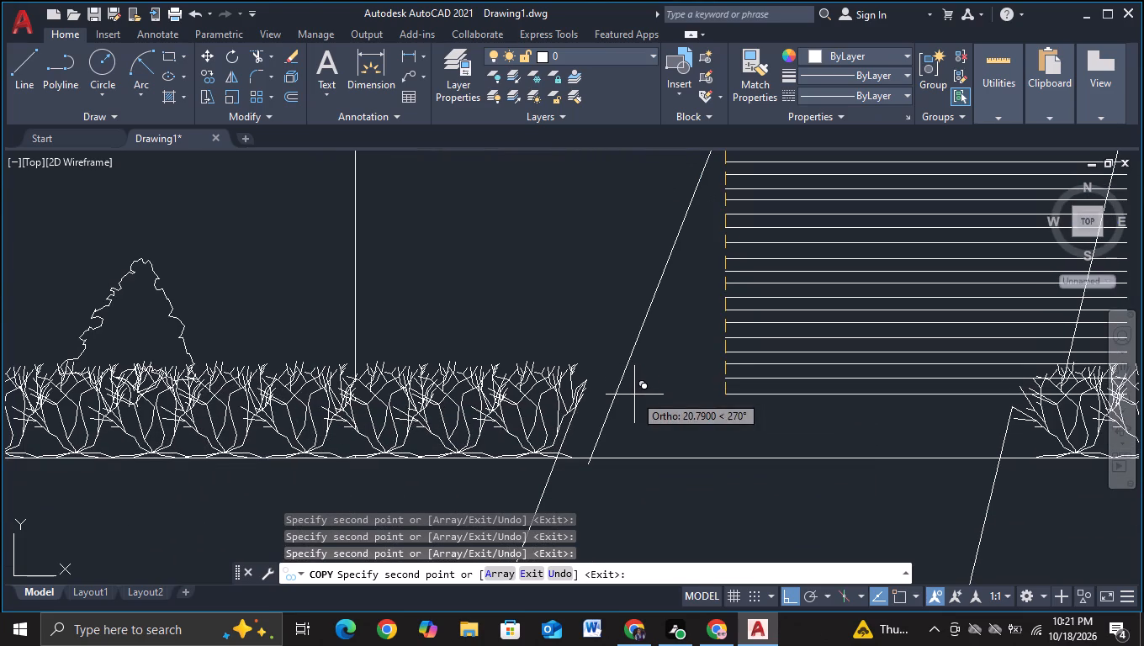
{"action": "left_click", "coordinate": [634, 394]}
{"action": "left_click", "coordinate": [633, 407]}
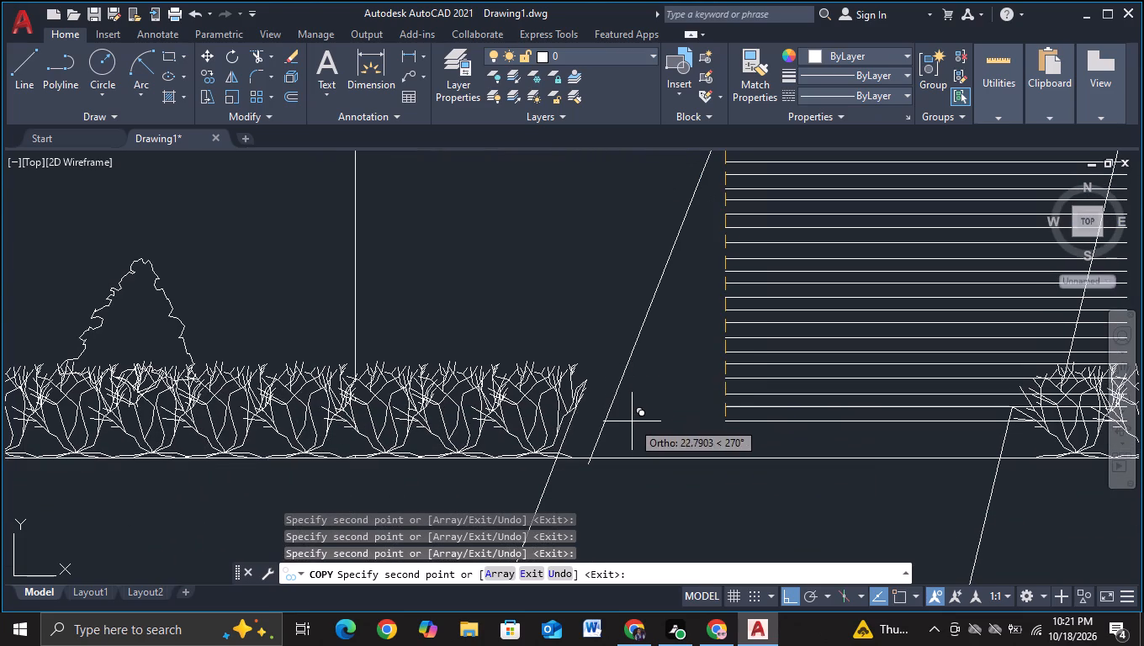
{"action": "left_click", "coordinate": [632, 421]}
{"action": "left_click", "coordinate": [627, 434]}
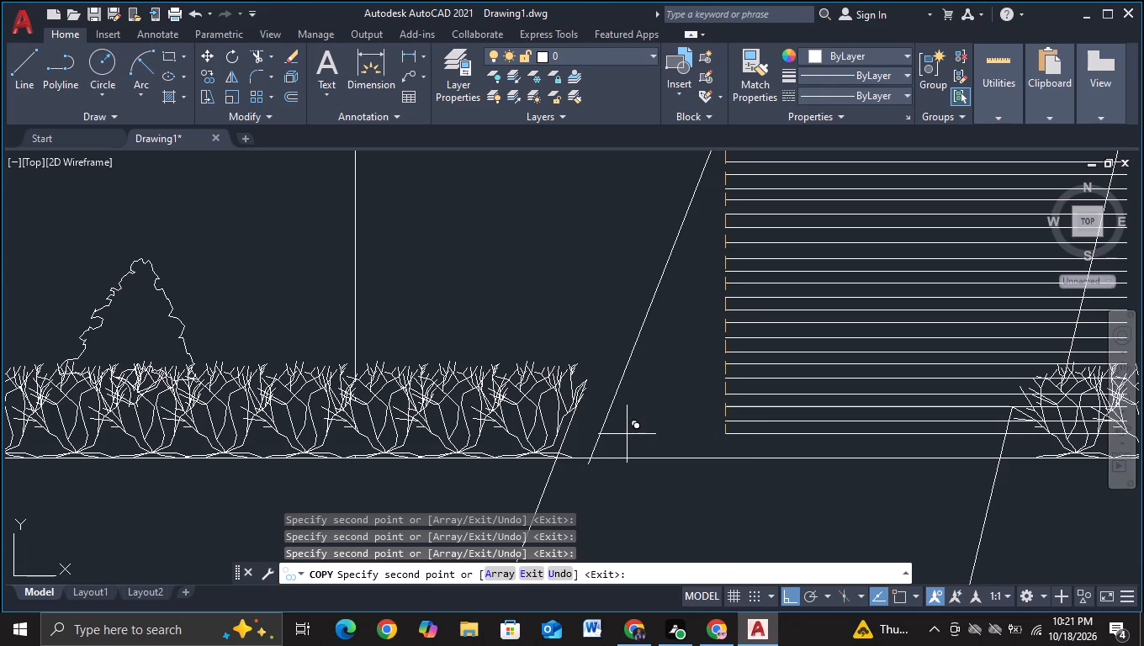
{"action": "left_click", "coordinate": [627, 448]}
{"action": "key", "text": "Escape"}
Trim the step line ends overhanging the right-hand slanted line, from the upper steps down to the top of the shrub row.
{"action": "scroll", "coordinate": [630, 447], "scroll_direction": "down", "scroll_amount": 1}
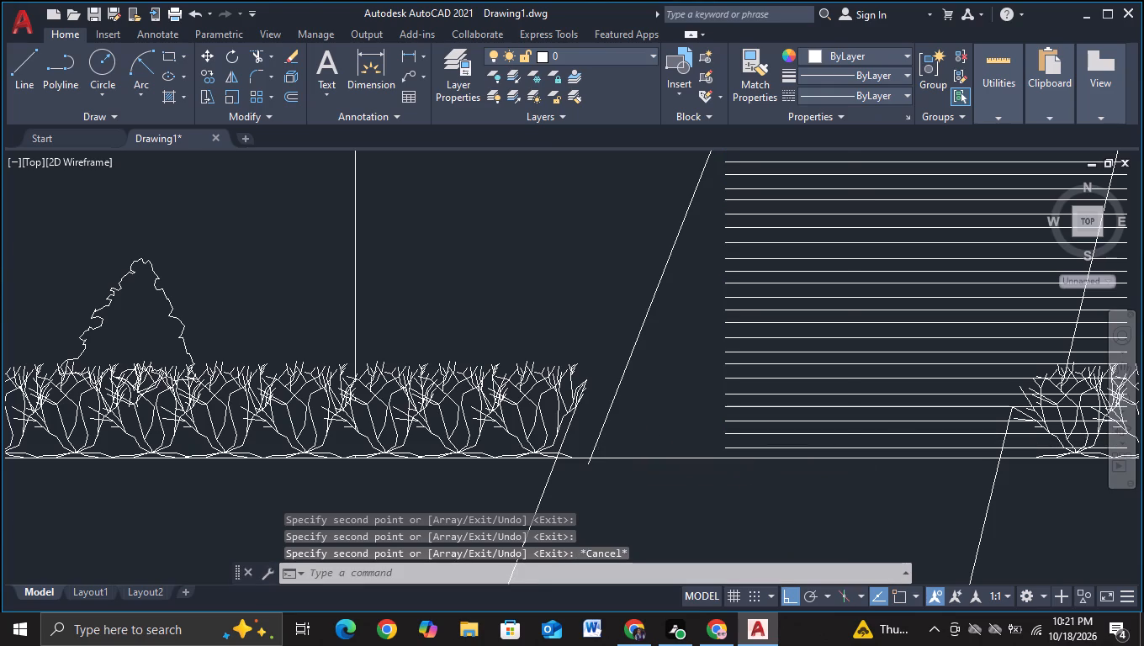
{"action": "scroll", "coordinate": [630, 447], "scroll_direction": "down", "scroll_amount": 1}
{"action": "middle_click_drag", "start_coordinate": [673, 475], "coordinate": [564, 463]}
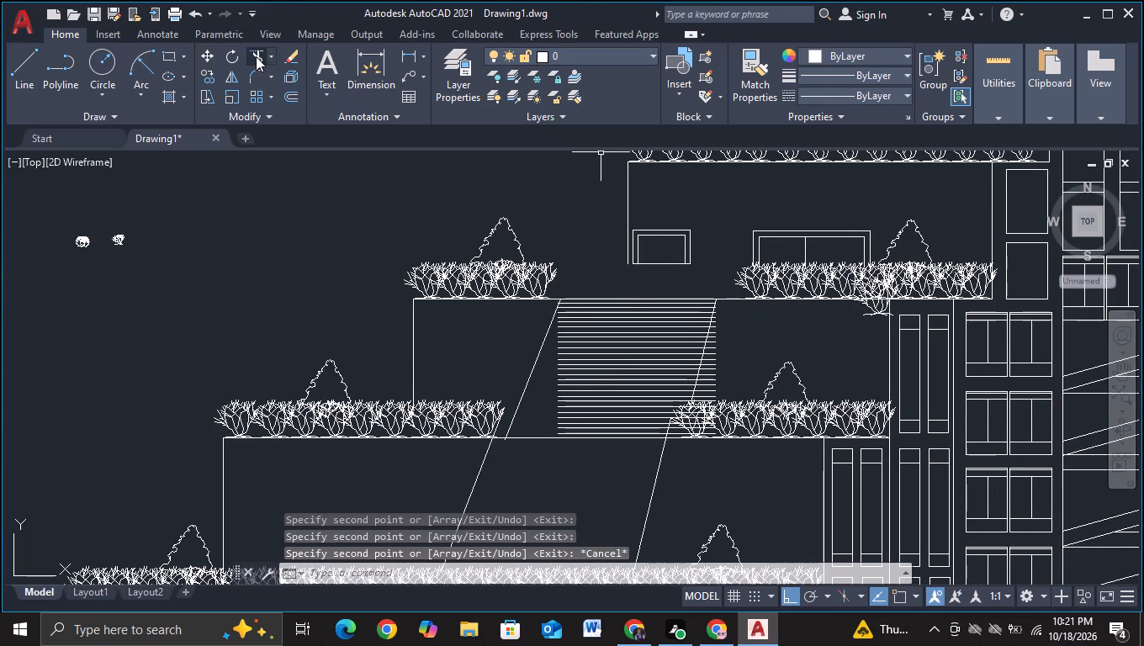
{"action": "left_click", "coordinate": [256, 56]}
{"action": "scroll", "coordinate": [770, 394], "scroll_direction": "up", "scroll_amount": 2}
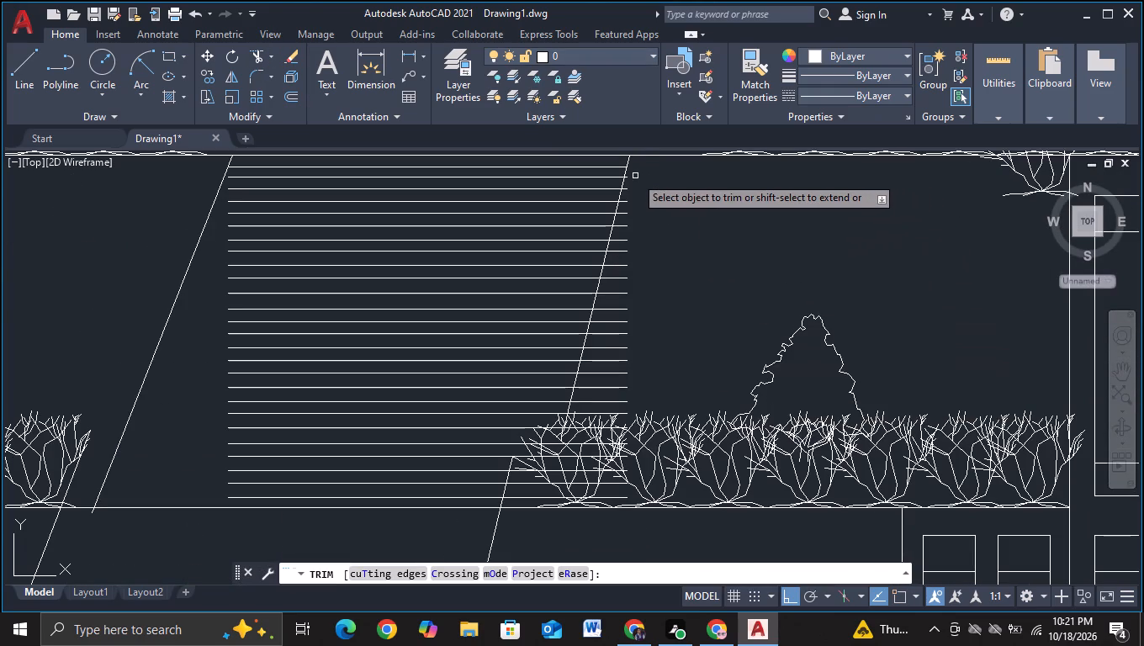
{"action": "scroll", "coordinate": [629, 179], "scroll_direction": "up", "scroll_amount": 1}
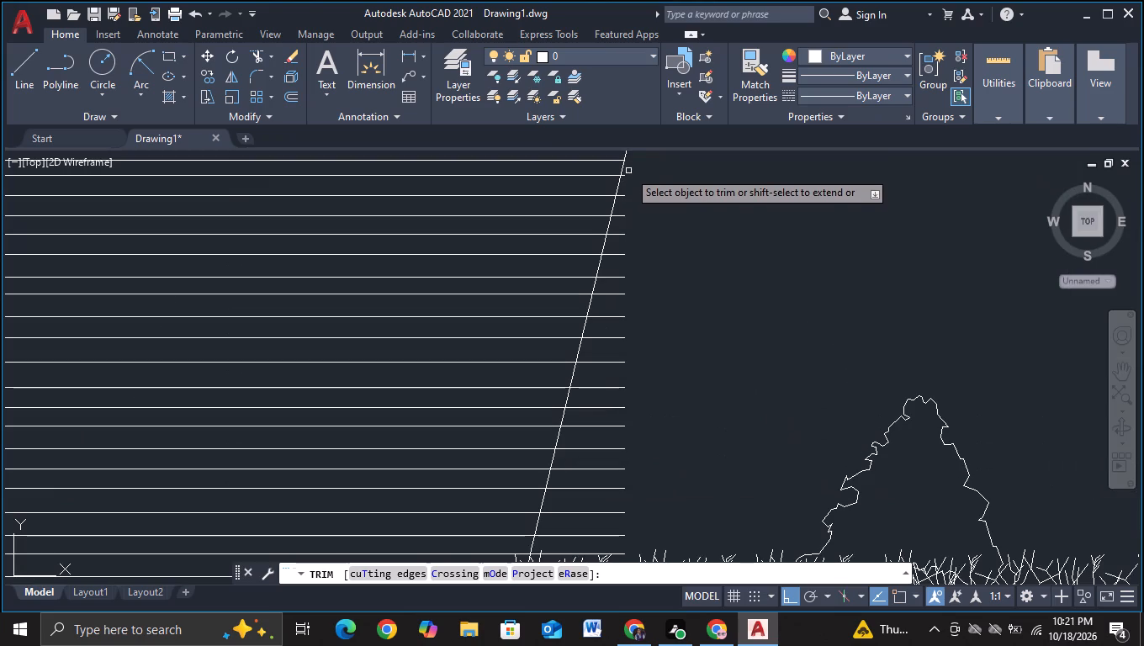
{"action": "left_click", "coordinate": [624, 177]}
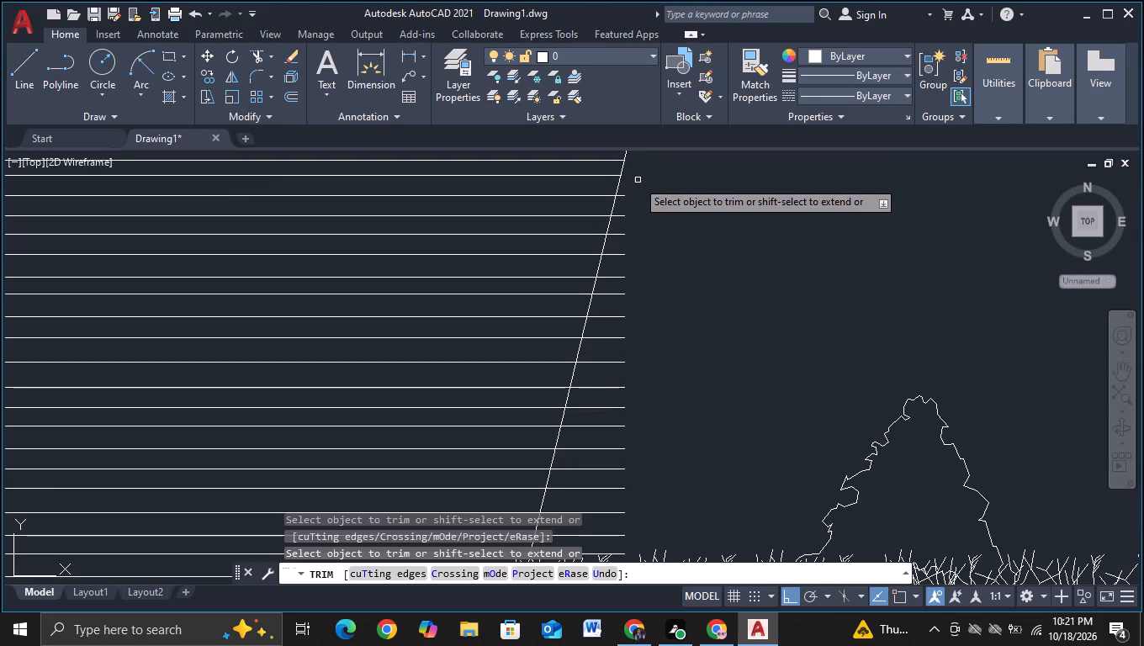
{"action": "left_click", "coordinate": [629, 183]}
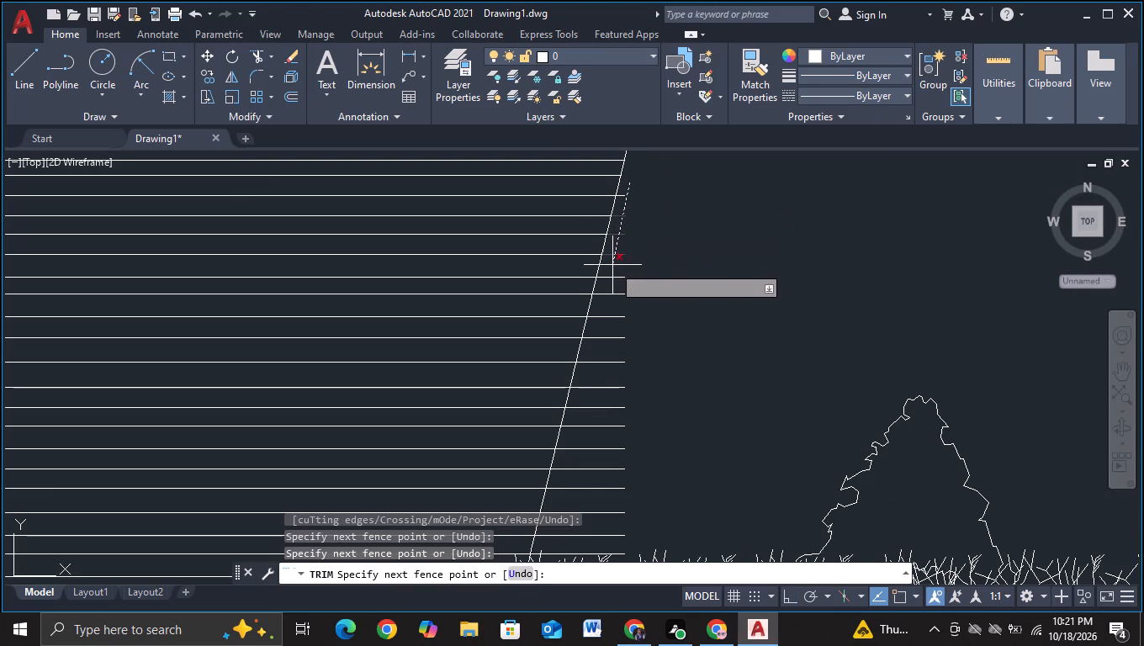
{"action": "key", "text": "Escape"}
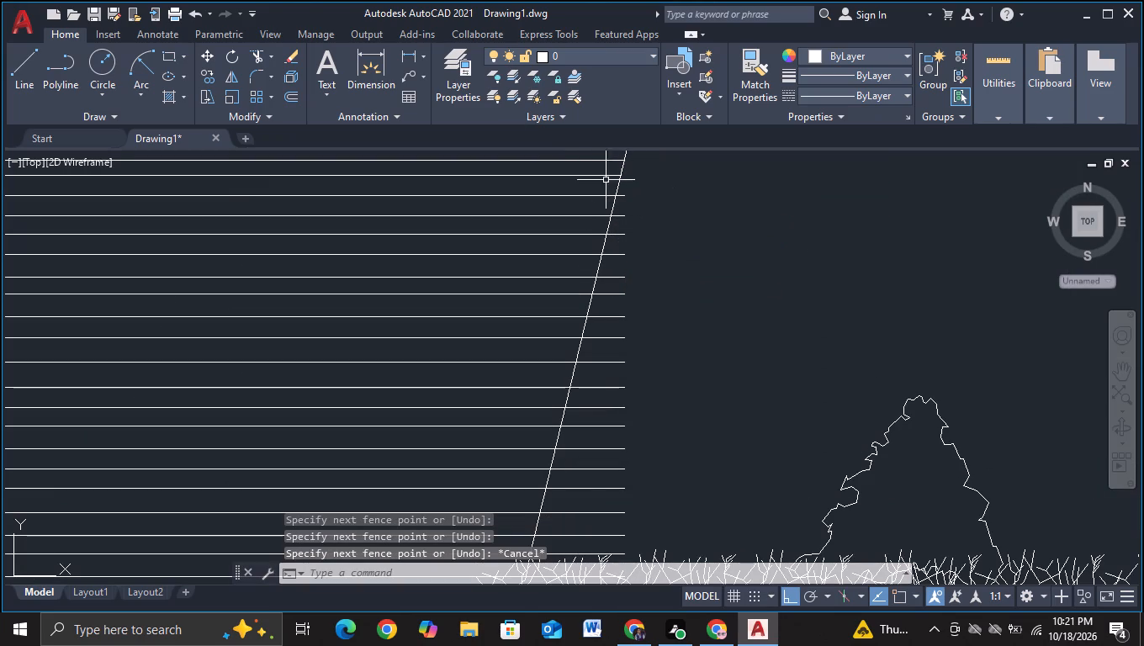
{"action": "left_click", "coordinate": [257, 56]}
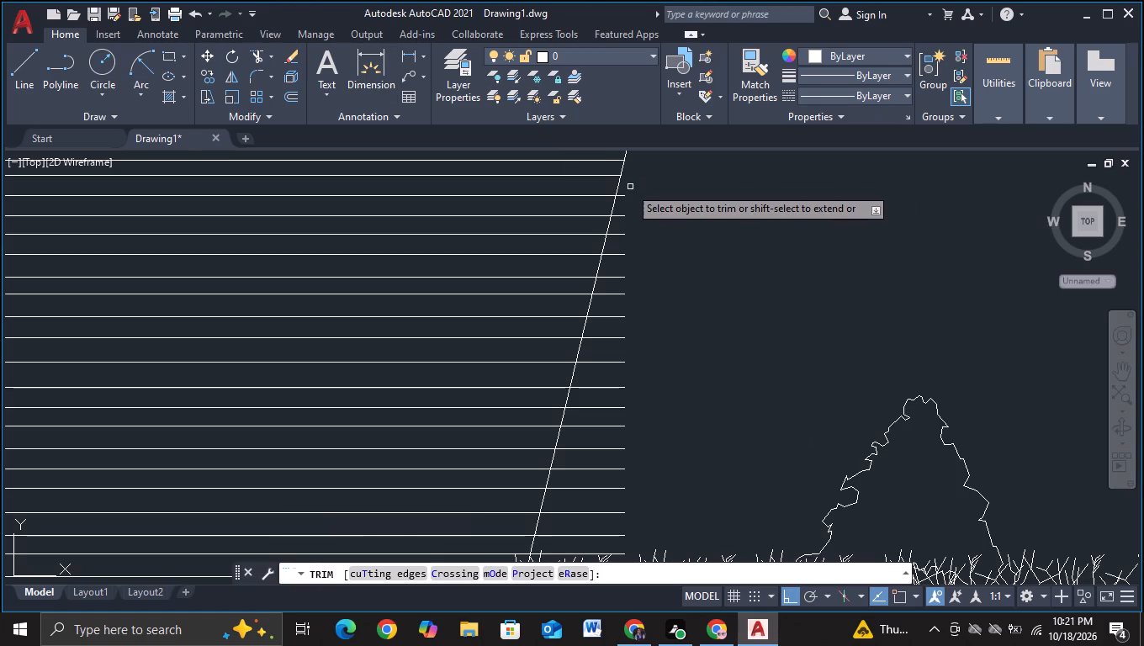
{"action": "left_click", "coordinate": [622, 188]}
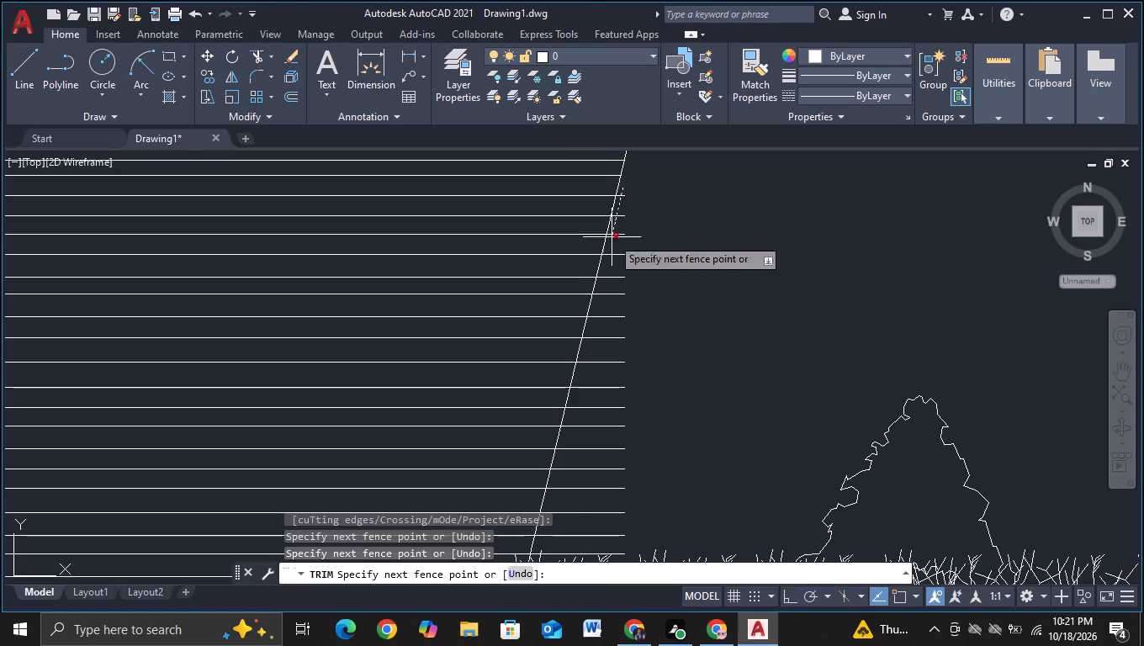
{"action": "scroll", "coordinate": [606, 277], "scroll_direction": "down", "scroll_amount": 2}
{"action": "middle_click_drag", "start_coordinate": [606, 300], "coordinate": [620, 219]}
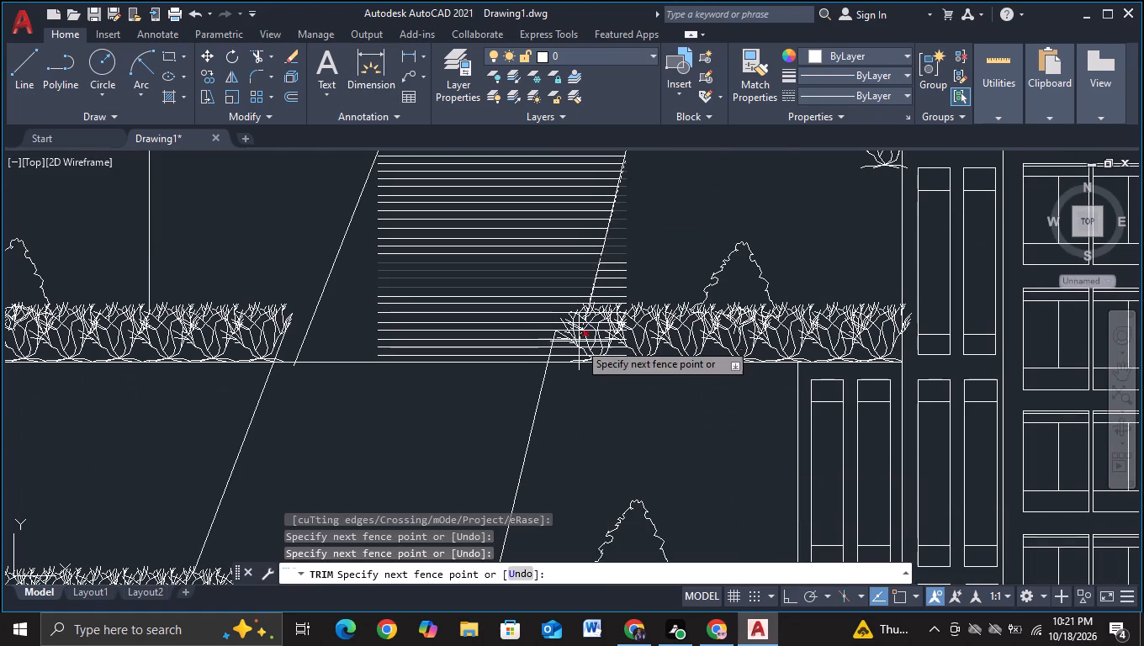
{"action": "scroll", "coordinate": [588, 352], "scroll_direction": "up", "scroll_amount": 2}
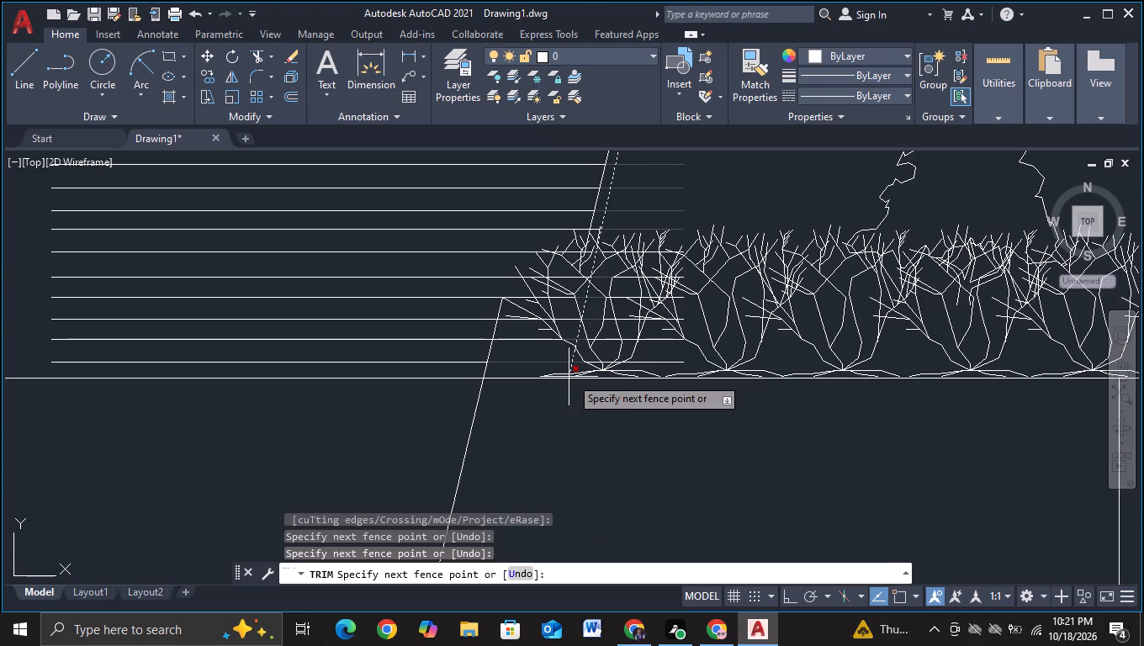
{"action": "left_click", "coordinate": [612, 217]}
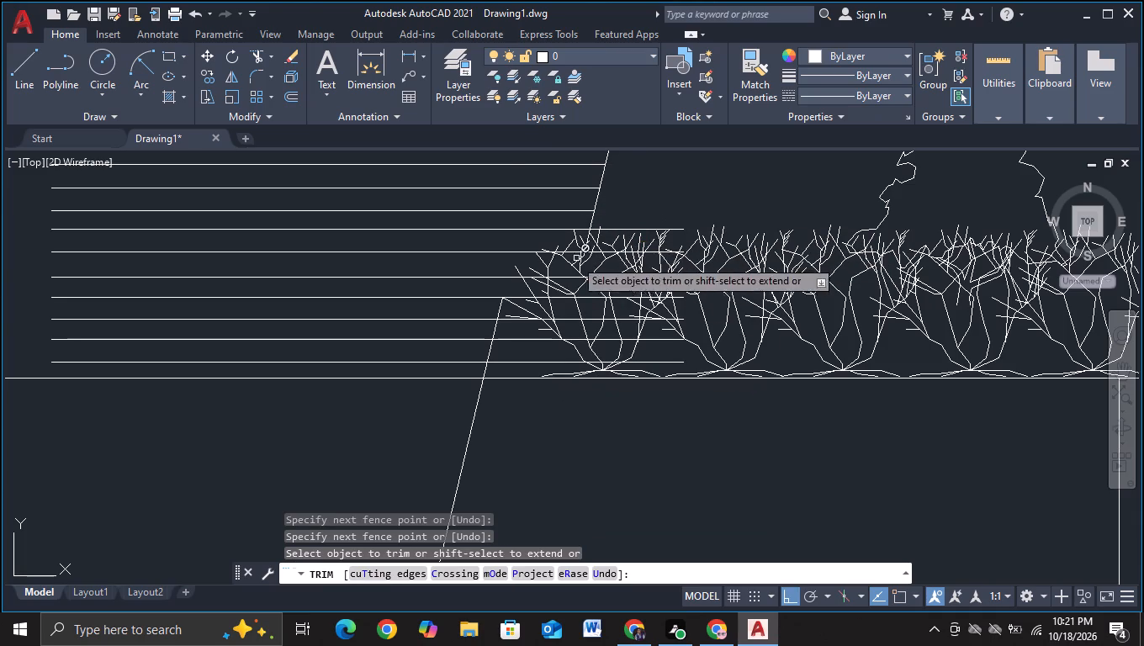
With object snap on, draw a line about 3.9 units long from near the upper slanted line's lower end to the lower slanted line's top.
{"action": "left_click", "coordinate": [21, 79]}
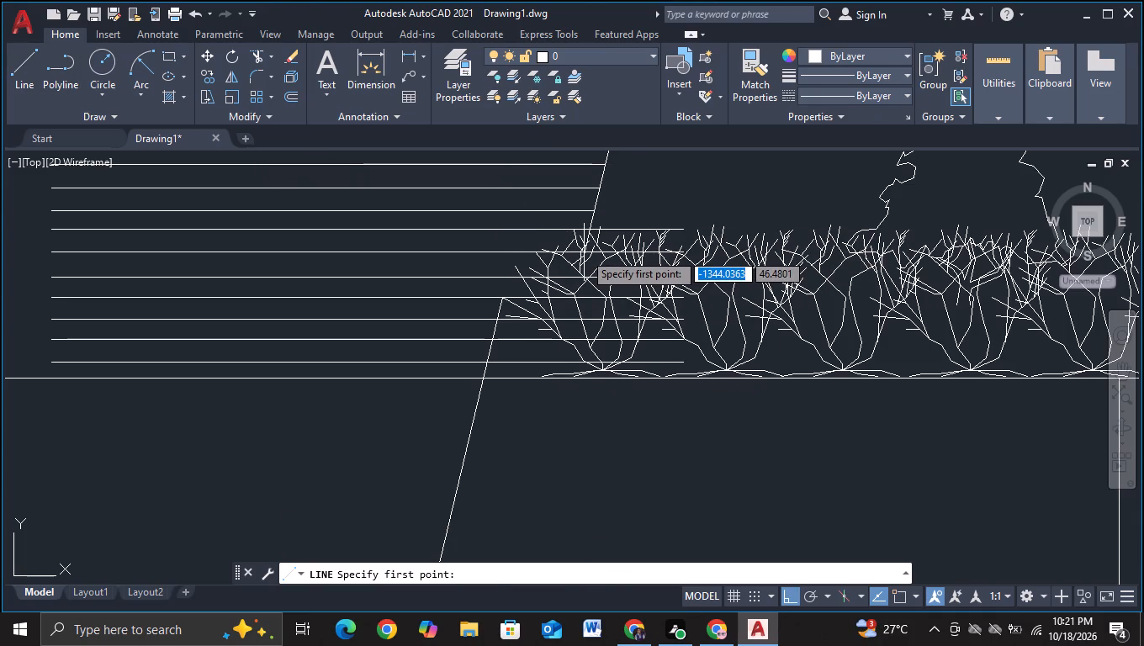
{"action": "key", "text": "F3"}
{"action": "left_click", "coordinate": [581, 247]}
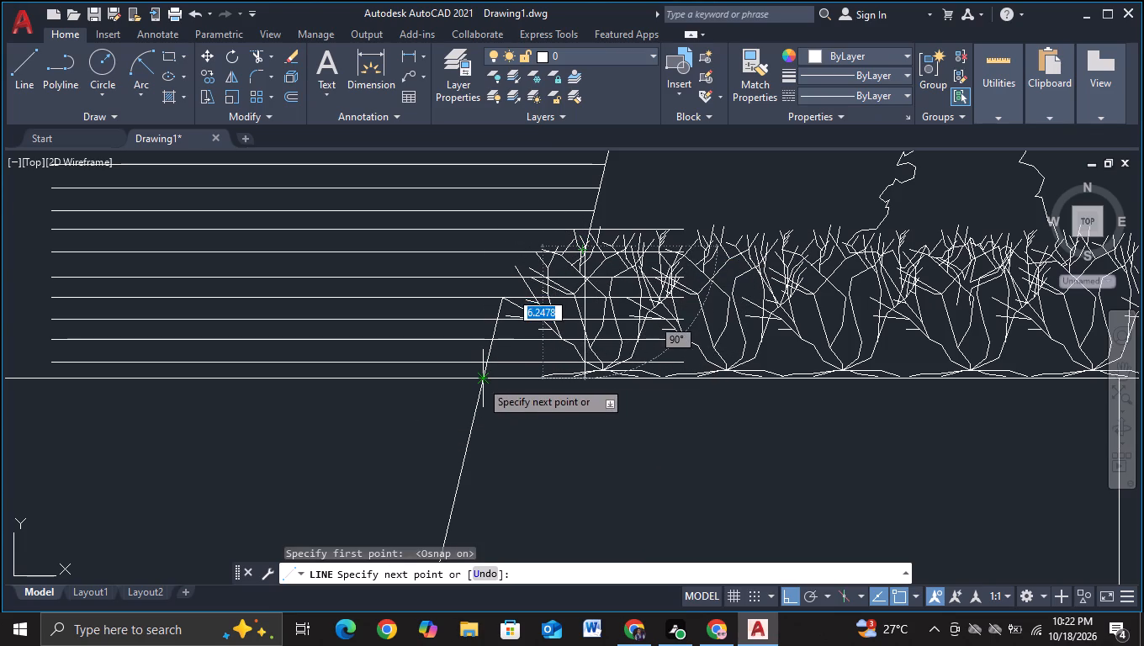
{"action": "left_click", "coordinate": [498, 300]}
{"action": "key", "text": "Escape"}
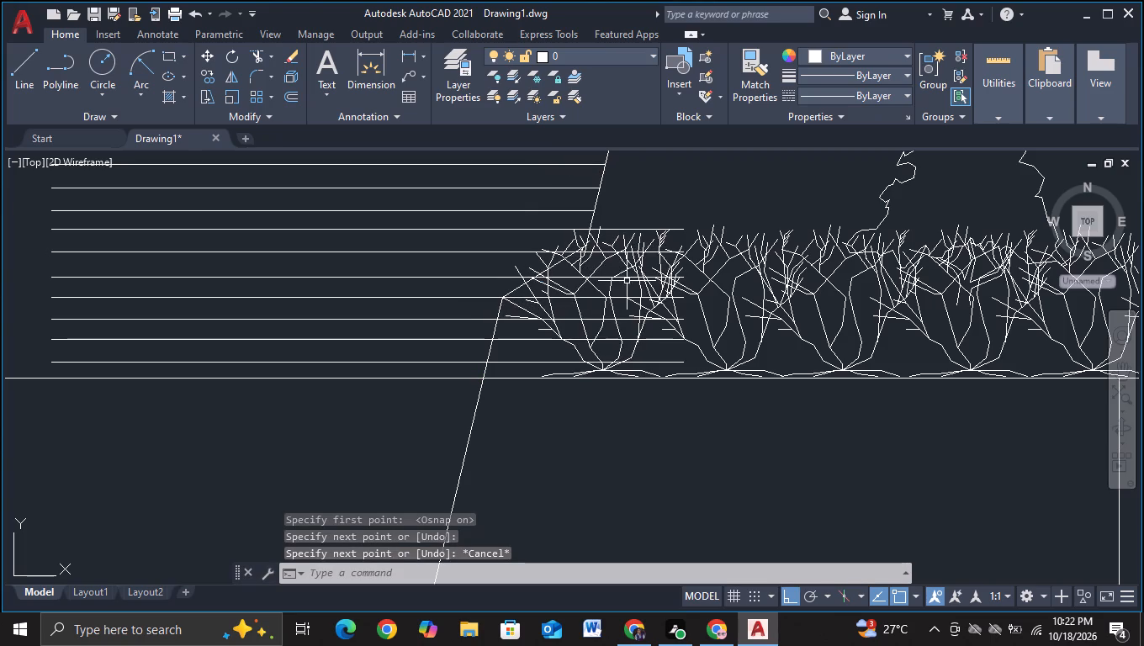
Delete the leftmost shrub of the row on the right side of the stairs.
{"action": "scroll", "coordinate": [639, 294], "scroll_direction": "up", "scroll_amount": 2}
{"action": "scroll", "coordinate": [588, 304], "scroll_direction": "down", "scroll_amount": 1}
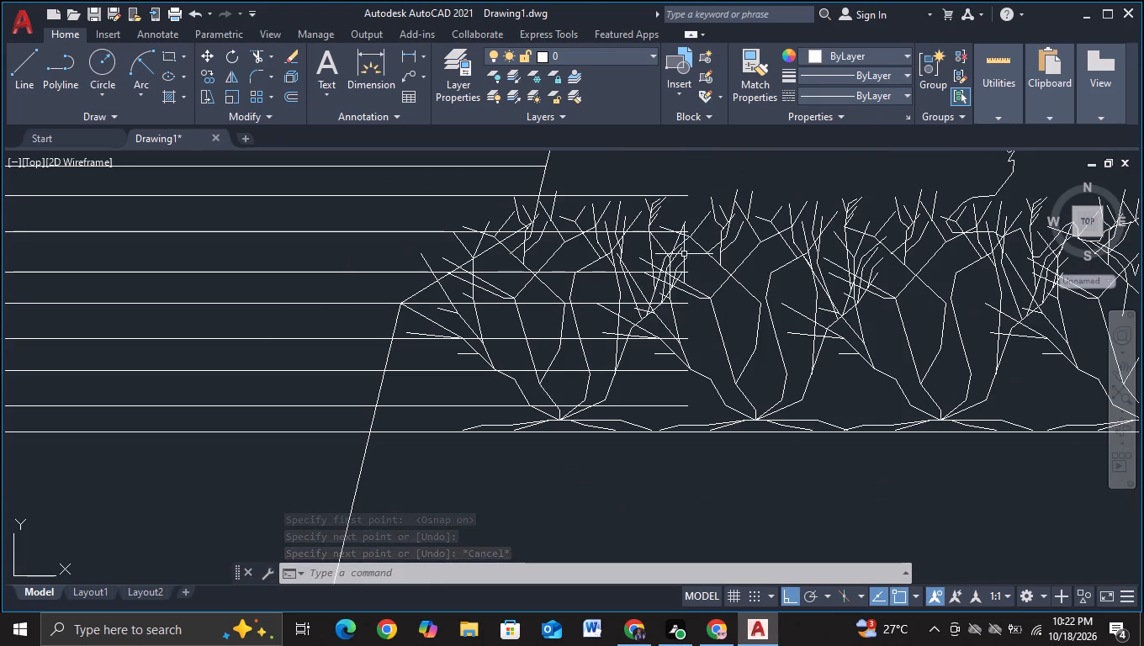
{"action": "left_click", "coordinate": [572, 317]}
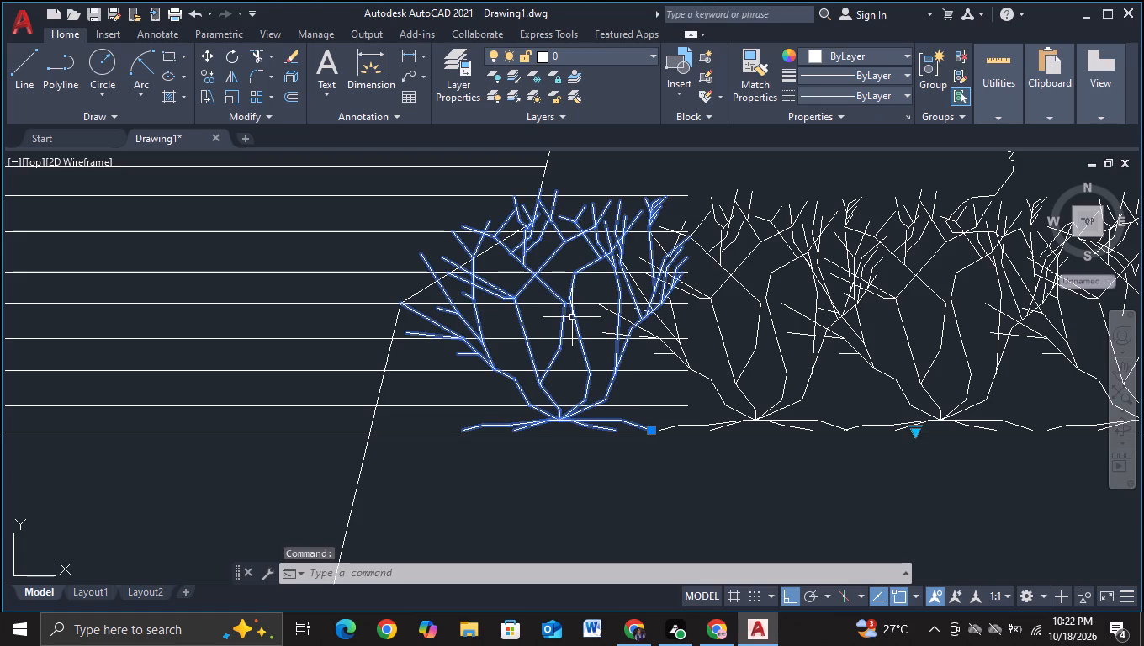
{"action": "key", "text": "Delete"}
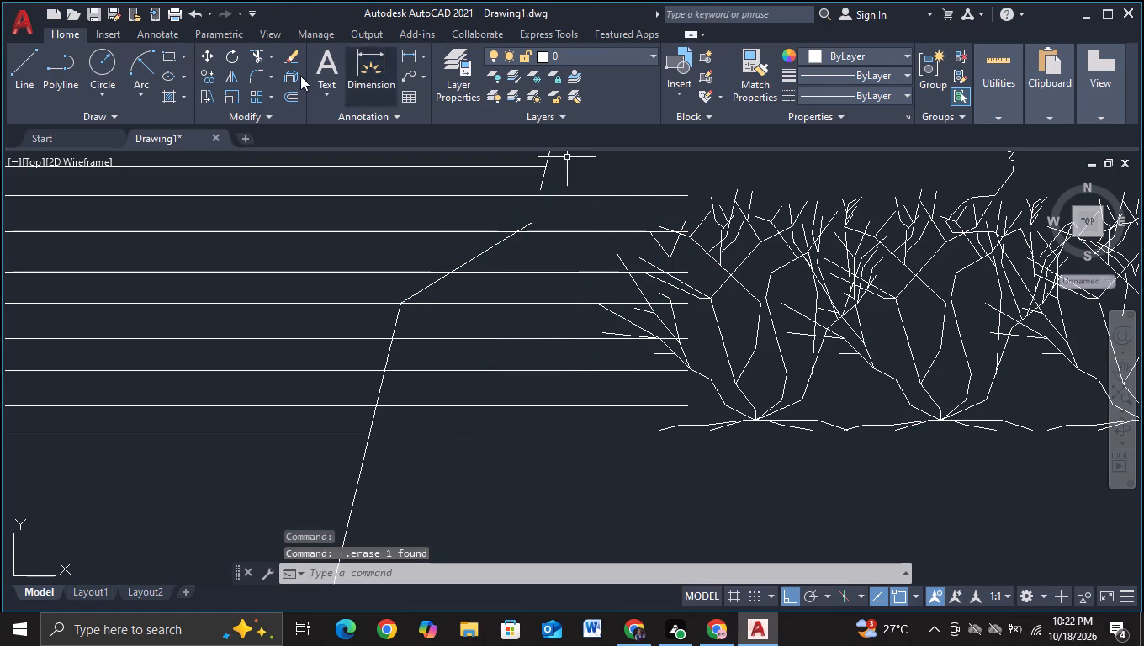
Trim the lower step lines beyond the connecting and slanted lines, and remove their leftover pieces across the neighbouring shrub.
{"action": "left_click", "coordinate": [261, 53]}
{"action": "left_click_drag", "start_coordinate": [615, 184], "coordinate": [611, 194]}
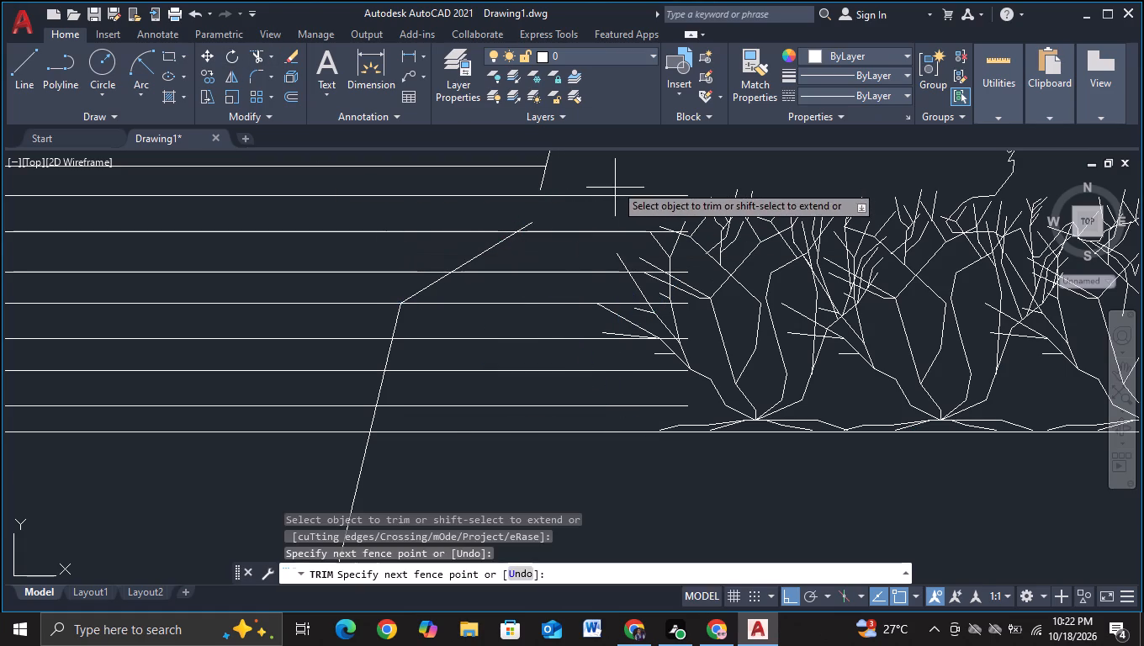
{"action": "left_click_drag", "start_coordinate": [611, 194], "coordinate": [471, 415]}
{"action": "left_click_drag", "start_coordinate": [654, 254], "coordinate": [659, 360]}
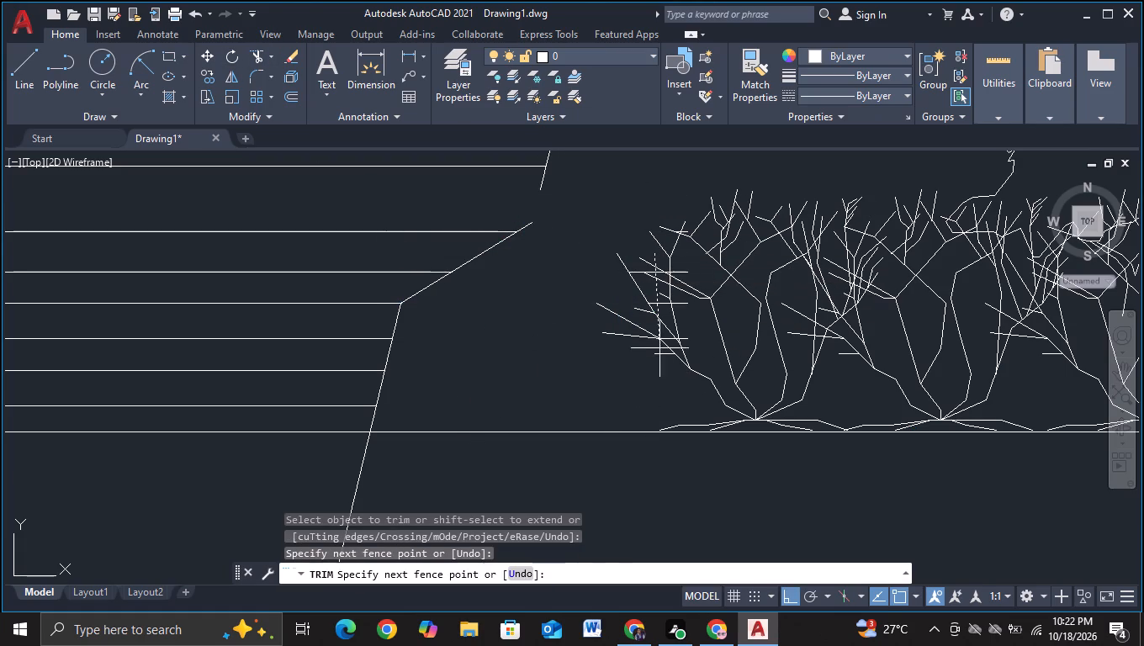
{"action": "left_click_drag", "start_coordinate": [659, 360], "coordinate": [684, 312]}
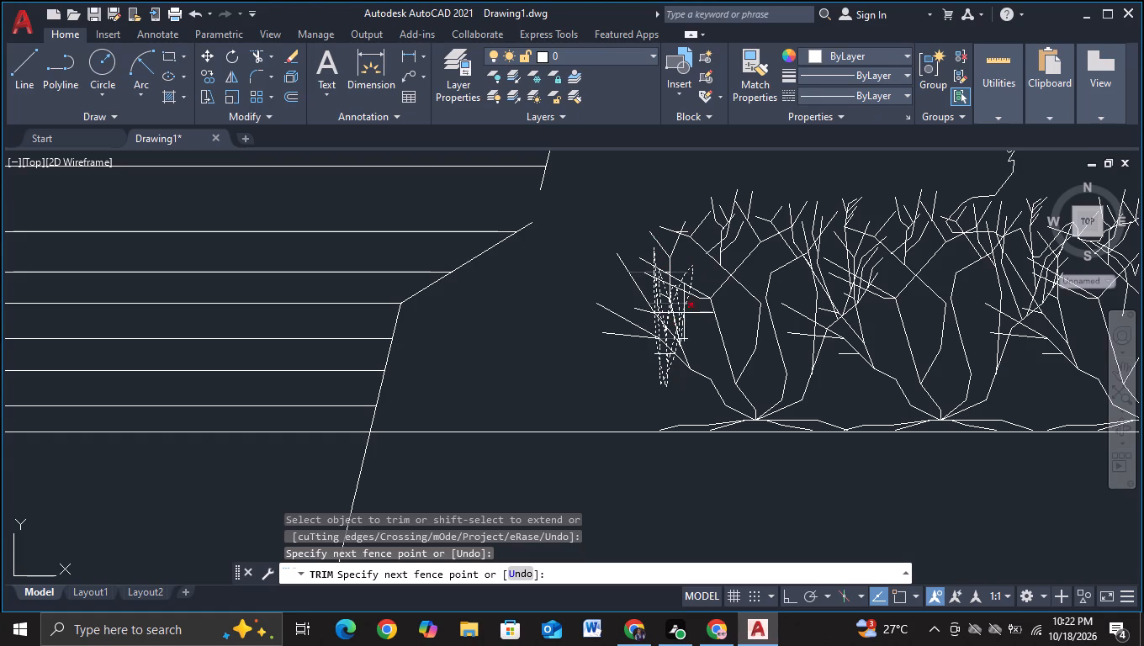
{"action": "left_click_drag", "start_coordinate": [684, 312], "coordinate": [626, 332]}
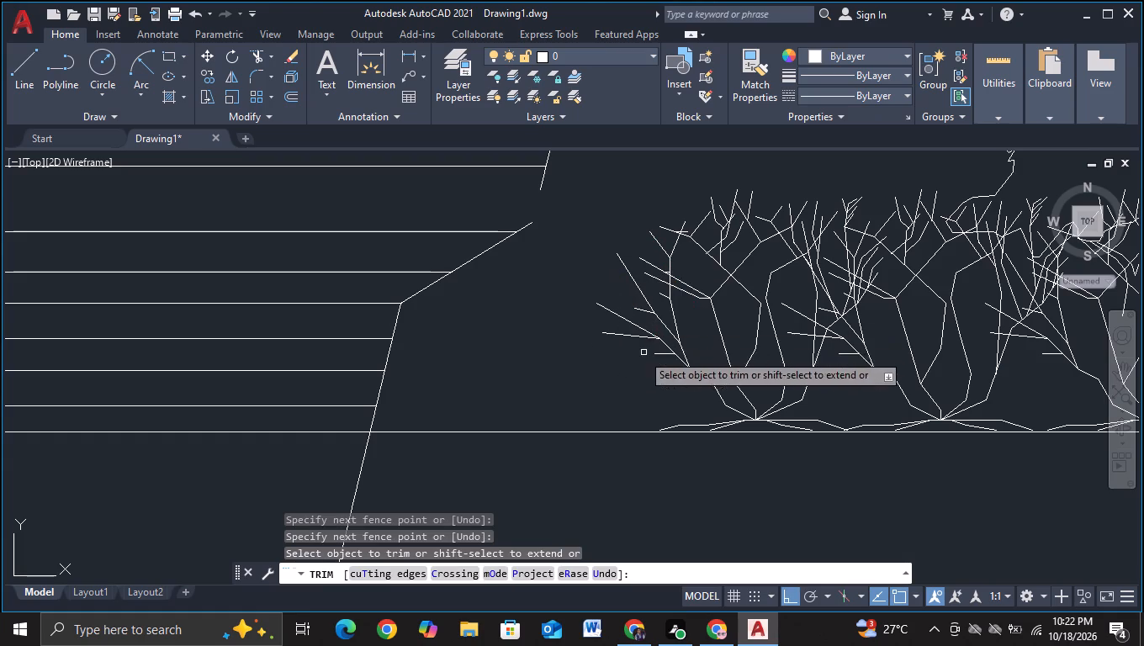
{"action": "left_click", "coordinate": [669, 273]}
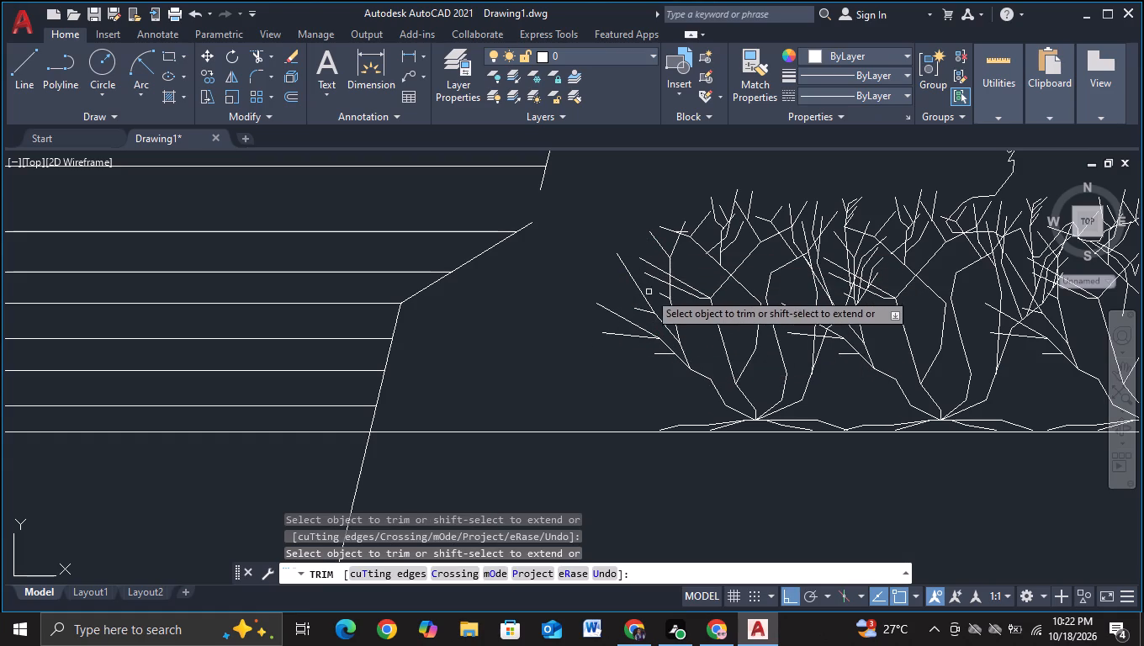
Copy the shrub nearest the stairs in the right-hand row about 5.3 units to the left along the terrace line.
{"action": "key", "text": "Escape"}
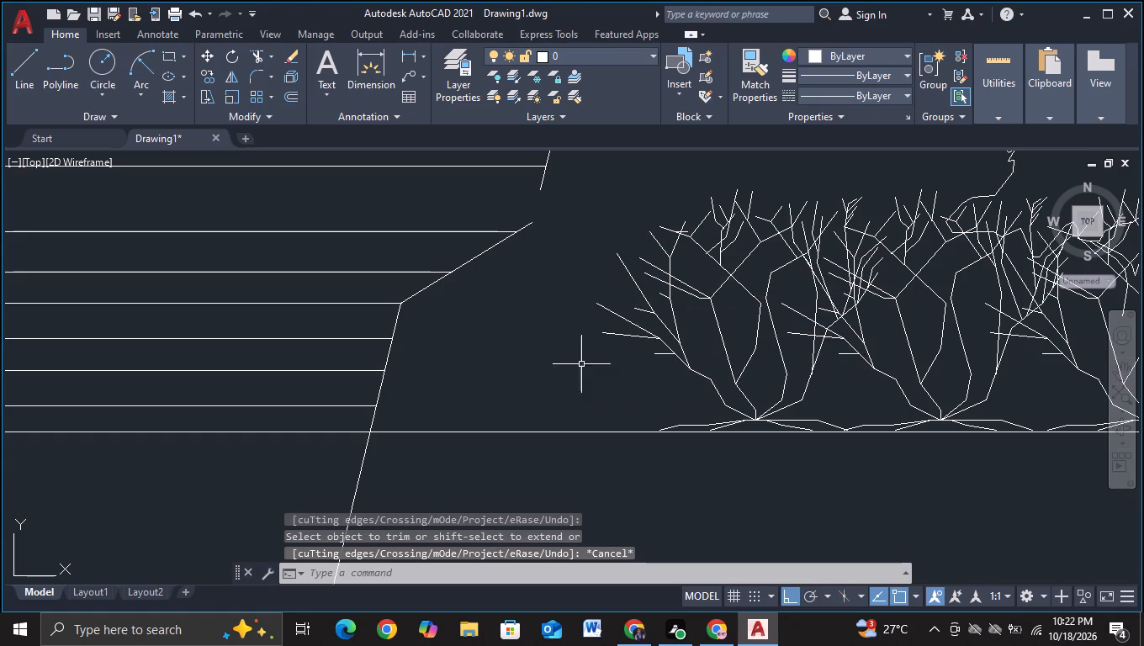
{"action": "left_click", "coordinate": [670, 344]}
{"action": "key", "text": "Escape"}
{"action": "left_click", "coordinate": [665, 348]}
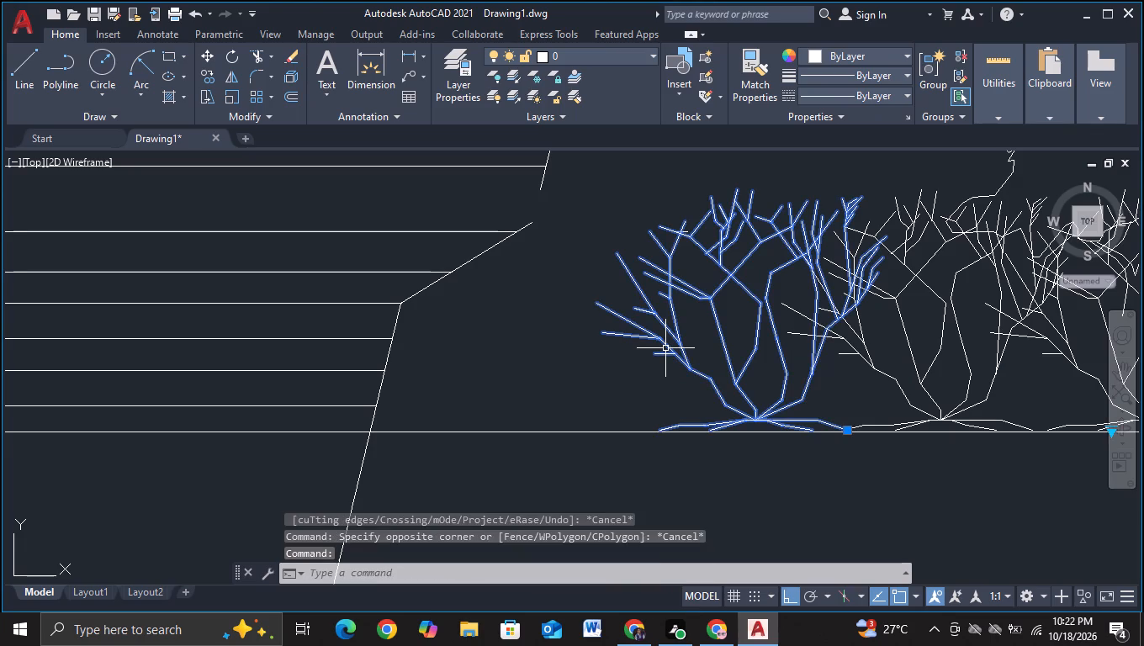
{"action": "key", "text": "c"}
{"action": "left_click", "coordinate": [730, 404]}
{"action": "left_click", "coordinate": [696, 341]}
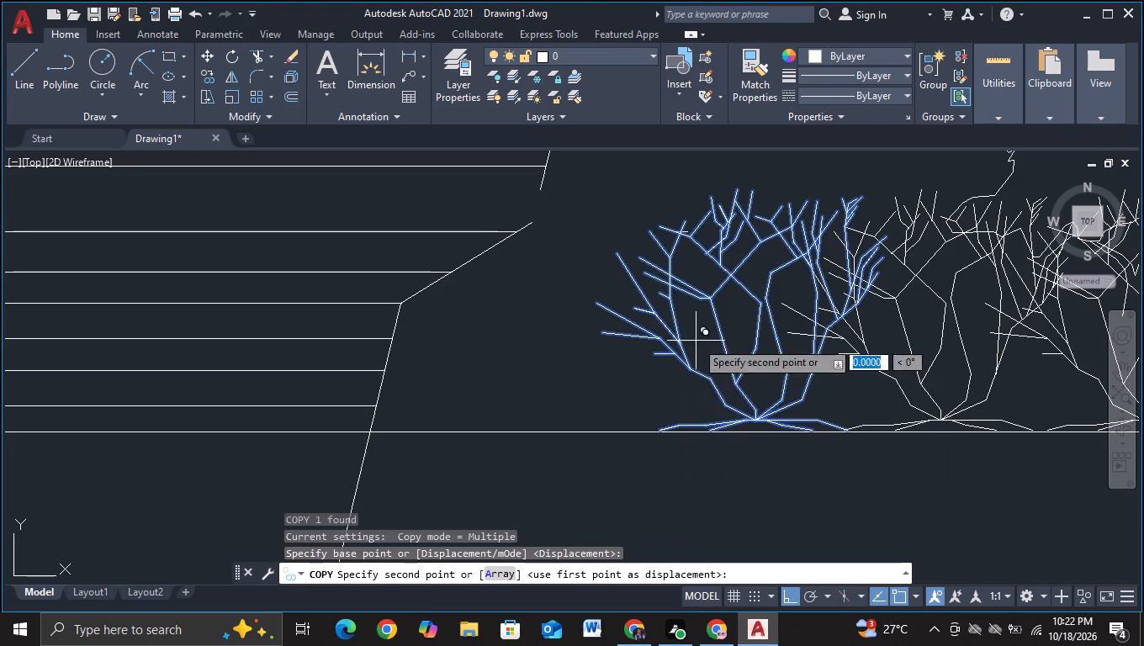
{"action": "left_click", "coordinate": [516, 334]}
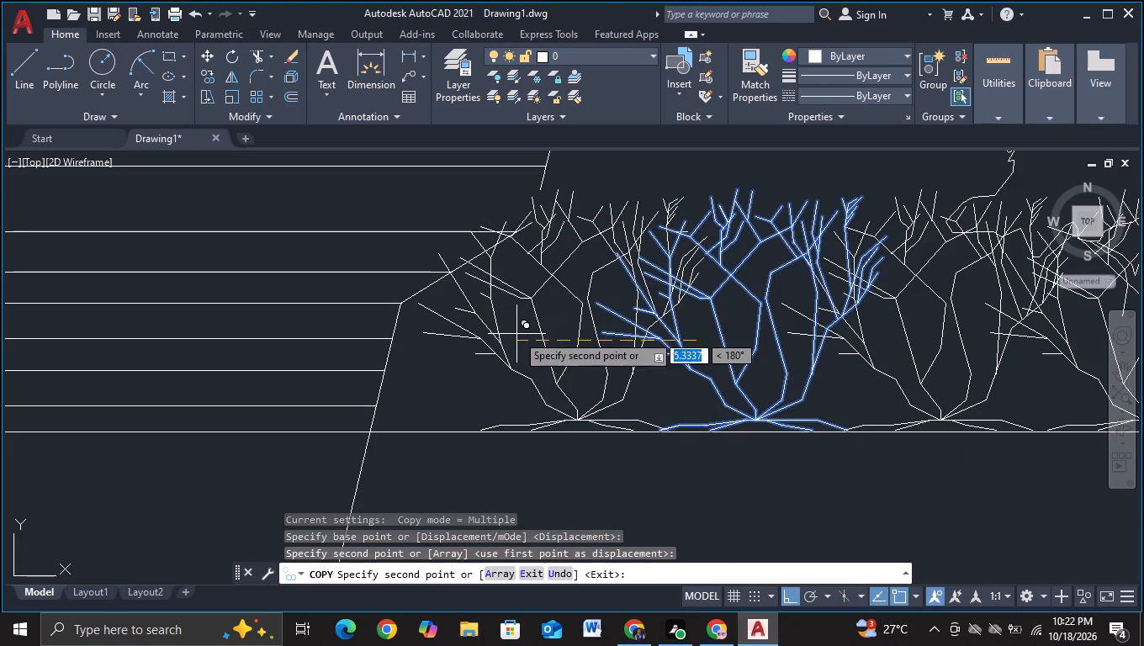
{"action": "key", "text": "Escape"}
Remove the connecting line between the upper and lower slanted lines by trimming its segments and deleting the leftover piece.
{"action": "left_click", "coordinate": [263, 56]}
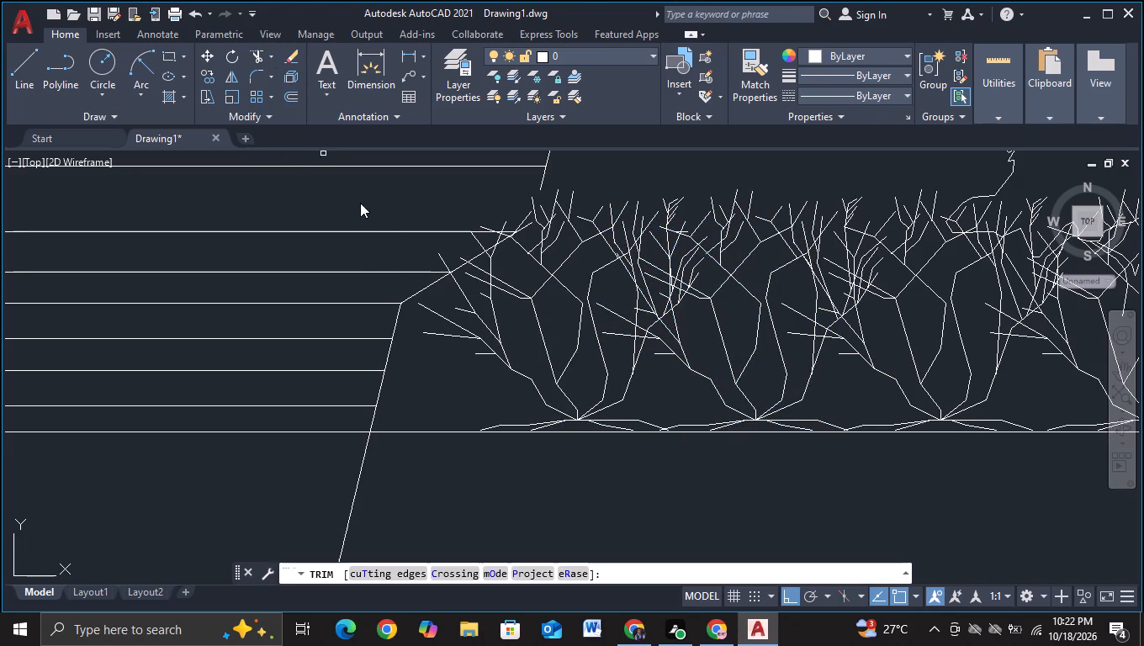
{"action": "left_click", "coordinate": [418, 294]}
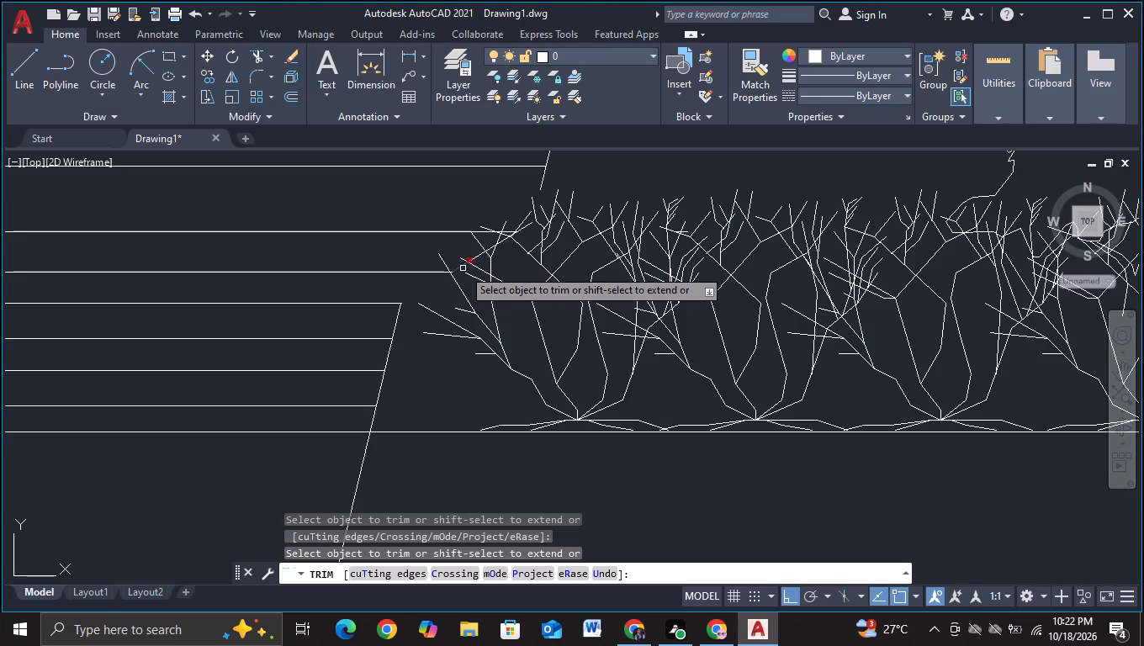
{"action": "left_click", "coordinate": [462, 267]}
{"action": "left_click", "coordinate": [482, 254]}
{"action": "left_click_drag", "start_coordinate": [499, 242], "coordinate": [522, 240]}
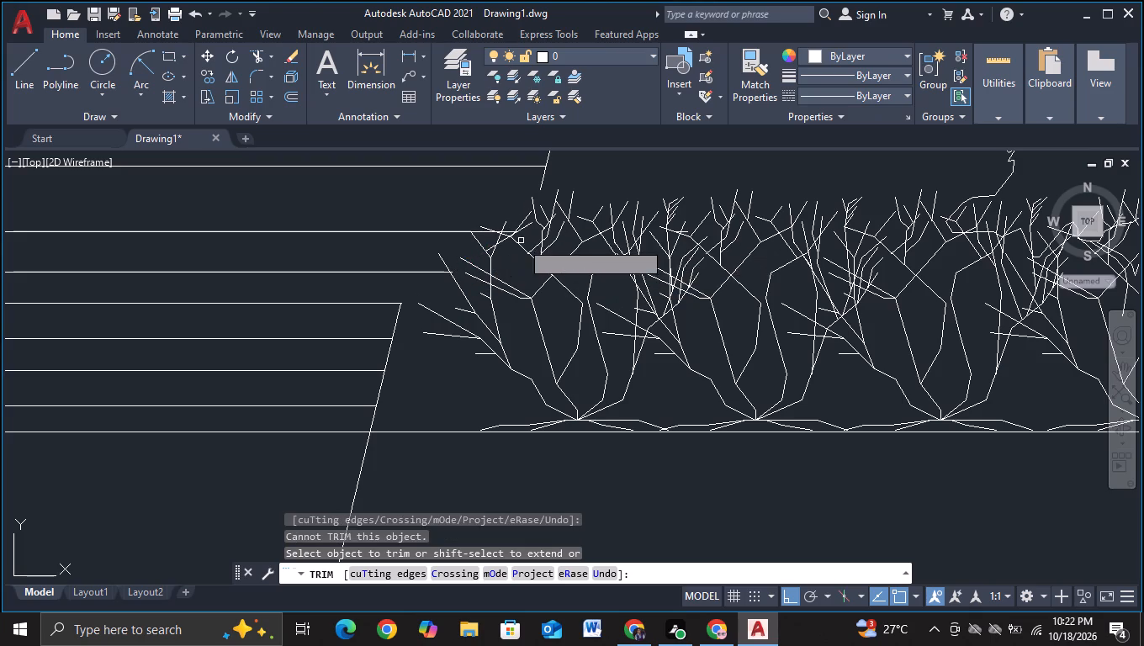
{"action": "left_click", "coordinate": [521, 244]}
{"action": "left_click", "coordinate": [493, 247]}
{"action": "key", "text": "Escape"}
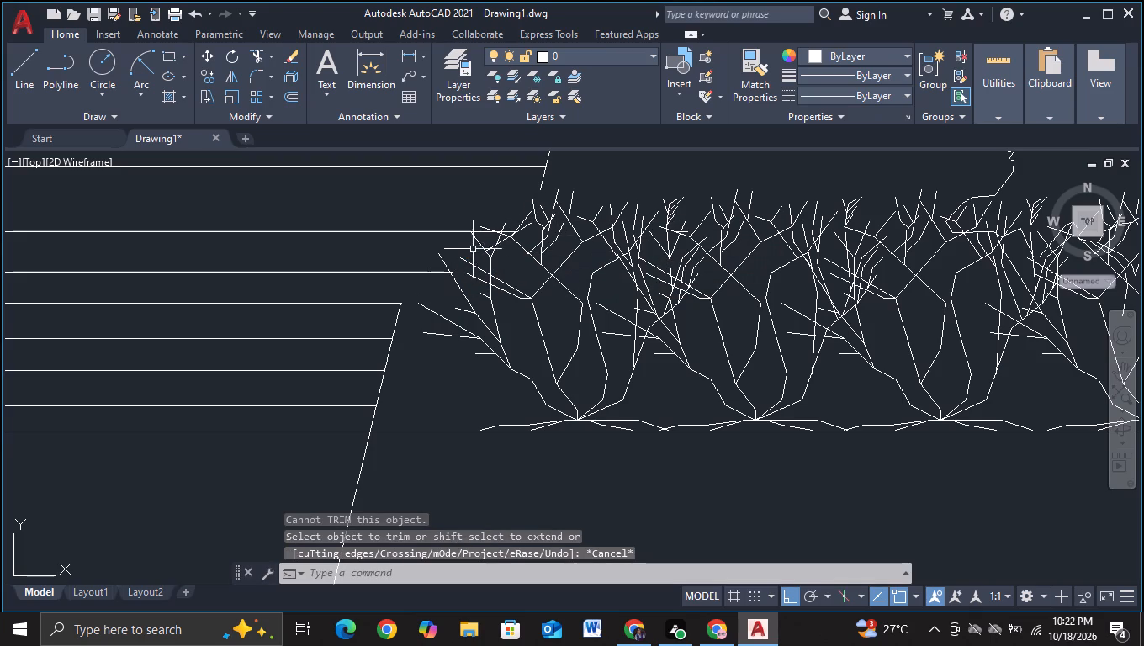
{"action": "scroll", "coordinate": [535, 247], "scroll_direction": "up", "scroll_amount": 2}
{"action": "left_click", "coordinate": [449, 228]}
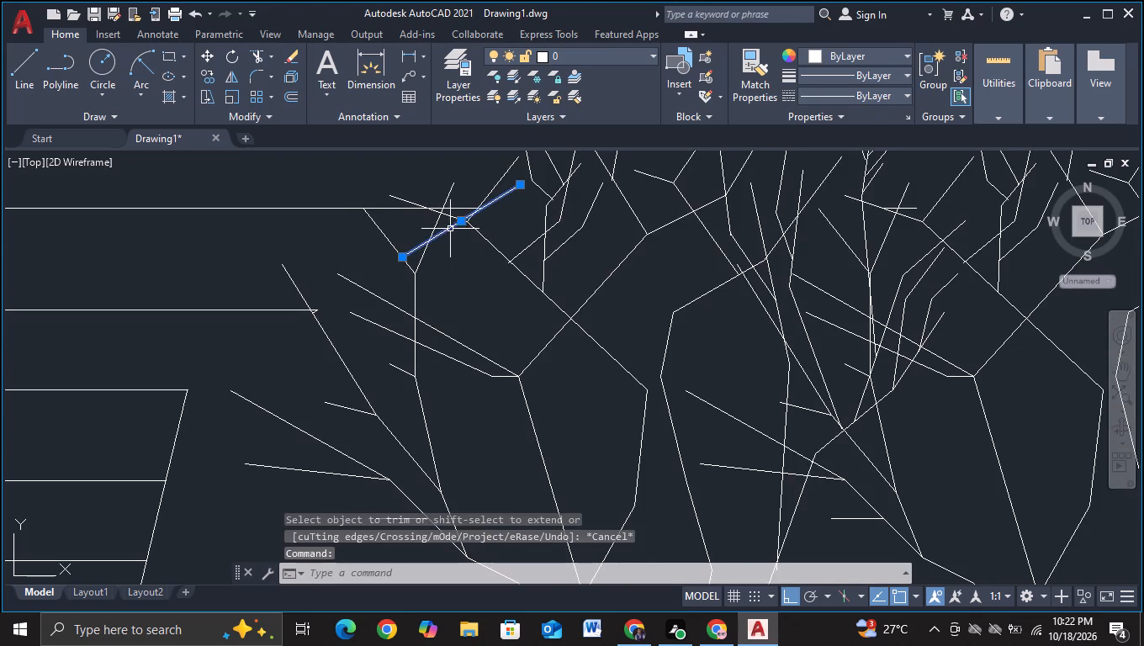
{"action": "key", "text": "Delete"}
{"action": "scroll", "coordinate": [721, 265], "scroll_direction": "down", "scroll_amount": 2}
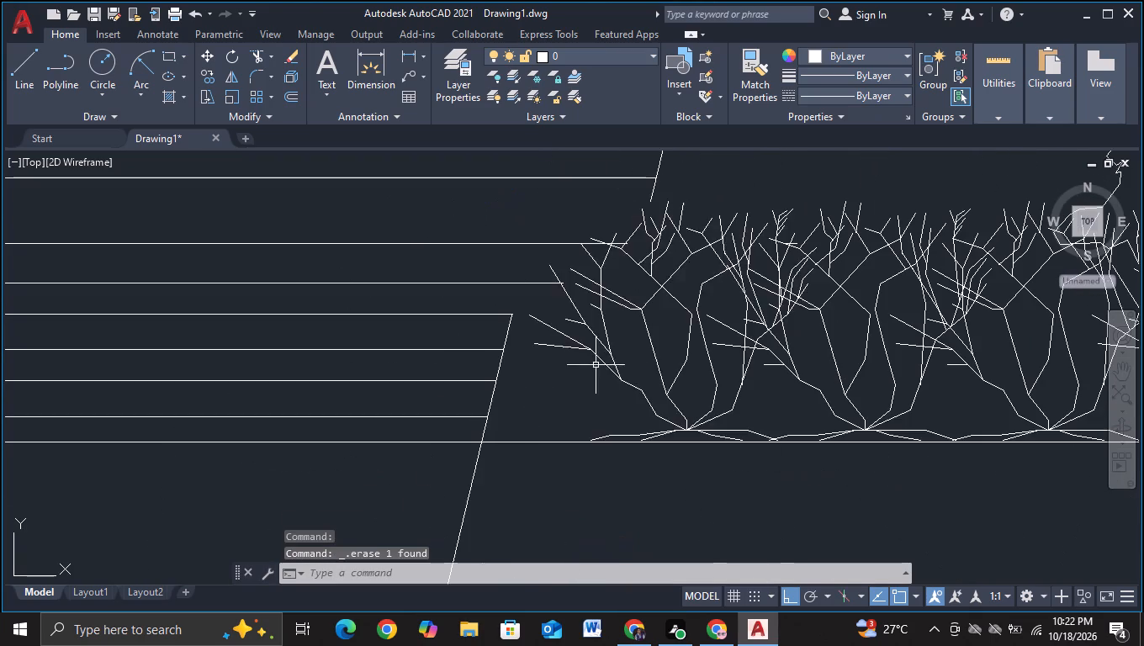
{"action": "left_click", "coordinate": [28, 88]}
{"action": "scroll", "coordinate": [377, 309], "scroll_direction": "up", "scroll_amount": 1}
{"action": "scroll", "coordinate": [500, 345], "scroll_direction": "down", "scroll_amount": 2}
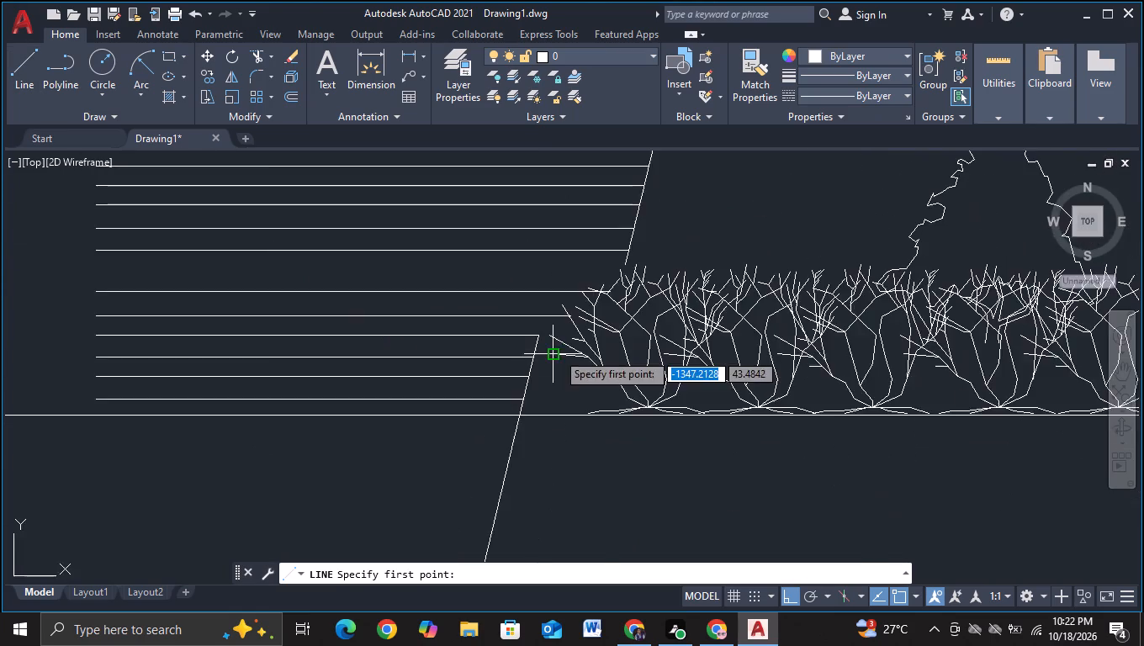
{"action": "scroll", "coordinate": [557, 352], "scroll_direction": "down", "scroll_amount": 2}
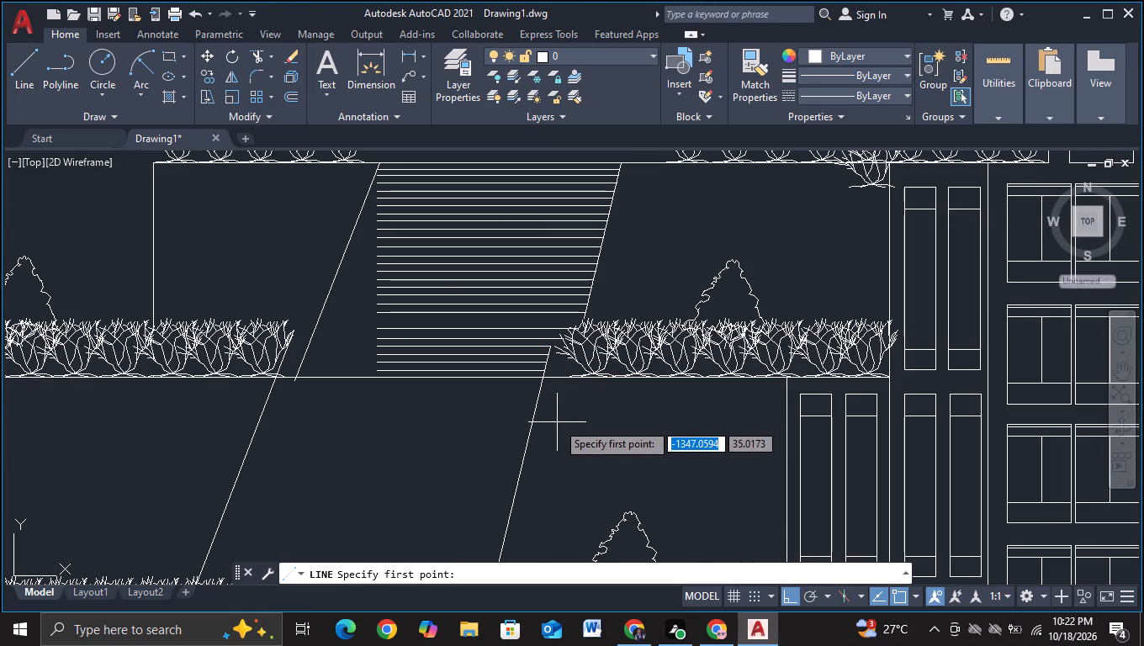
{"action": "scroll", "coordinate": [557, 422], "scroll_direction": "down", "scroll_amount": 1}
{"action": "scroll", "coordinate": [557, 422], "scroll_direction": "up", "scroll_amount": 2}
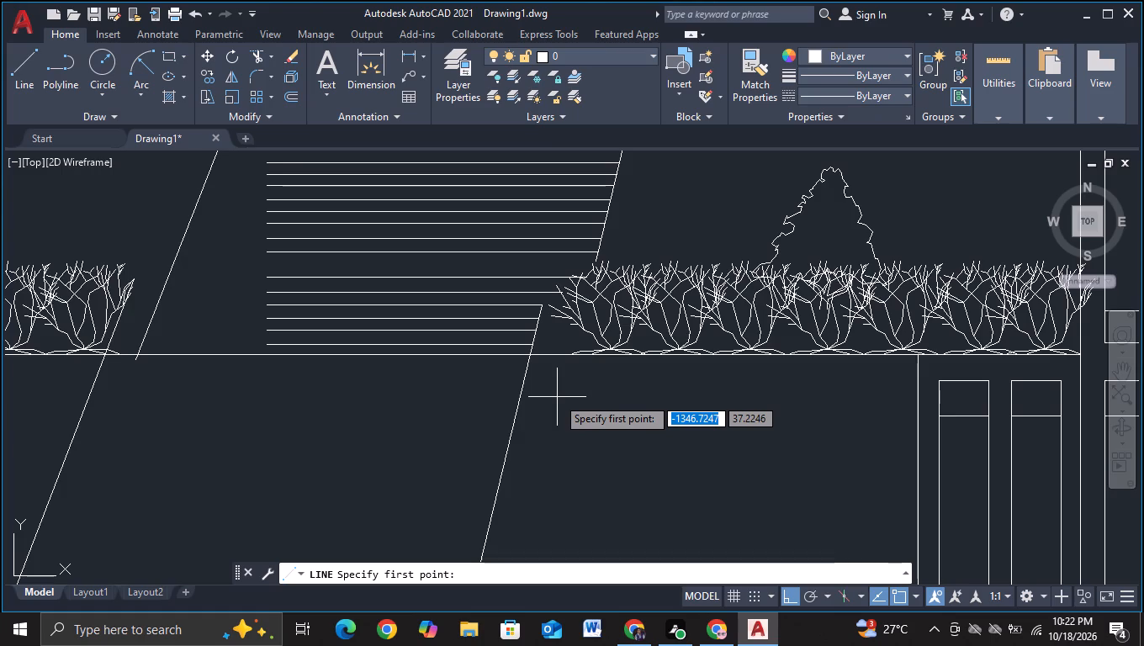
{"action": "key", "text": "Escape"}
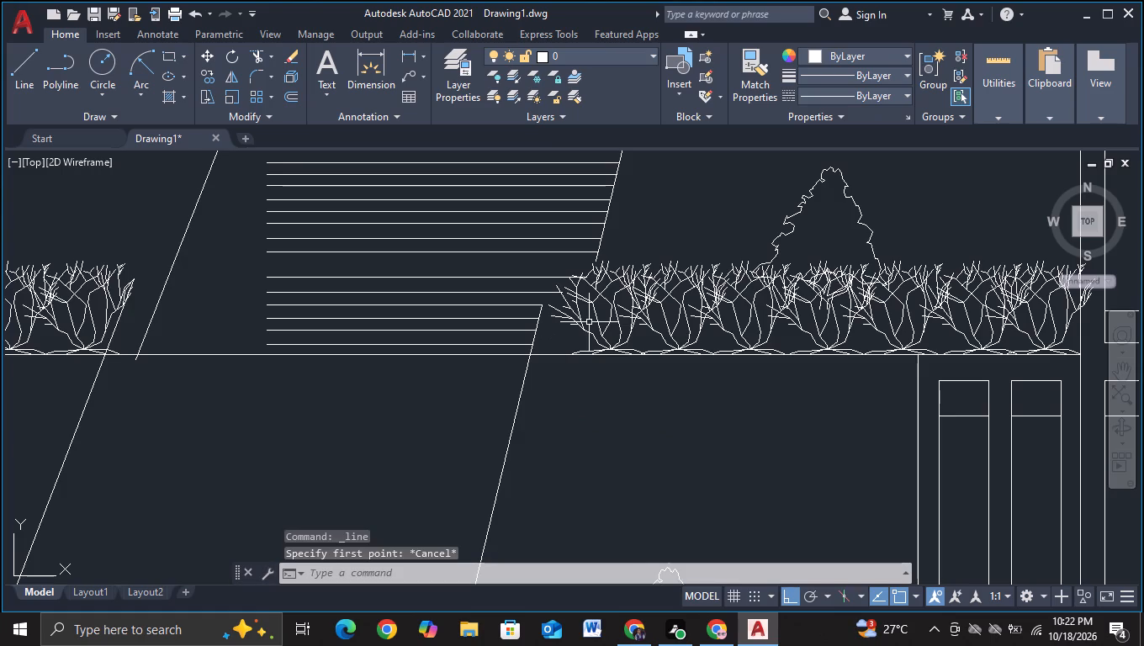
Move the copied shrub closer to the stairs' right edge and raise it so its base sits on the terrace line.
{"action": "left_click", "coordinate": [596, 320]}
{"action": "key", "text": "m"}
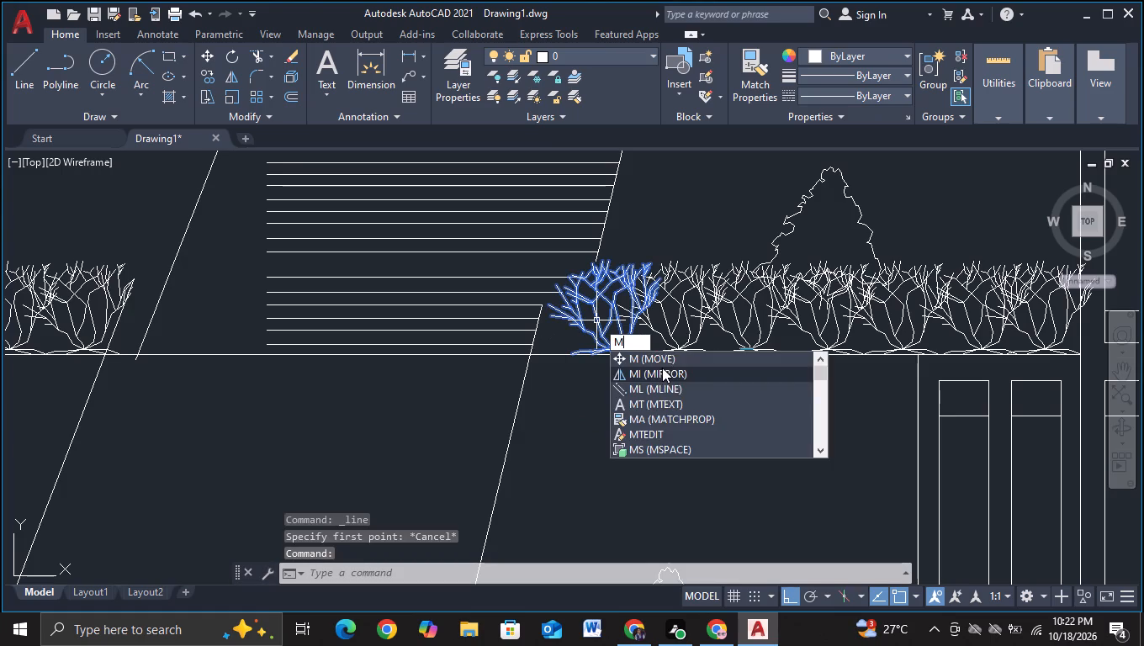
{"action": "left_click", "coordinate": [662, 357]}
{"action": "left_click", "coordinate": [596, 313]}
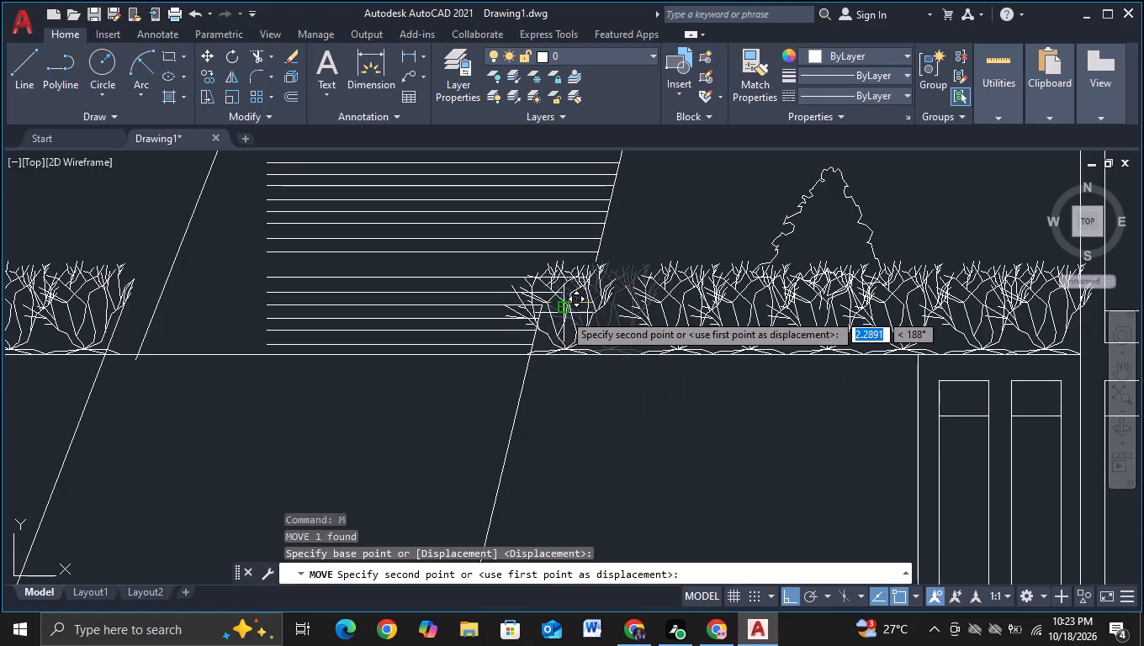
{"action": "left_click", "coordinate": [575, 311]}
{"action": "key", "text": "Escape"}
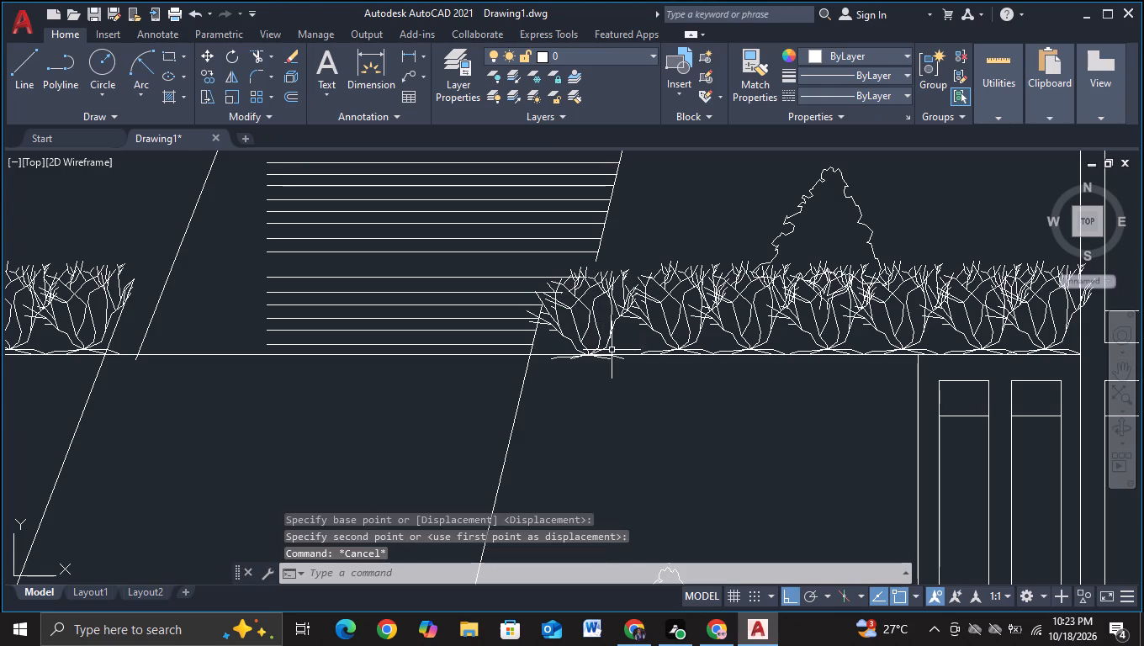
{"action": "left_click", "coordinate": [600, 329]}
{"action": "key", "text": "m"}
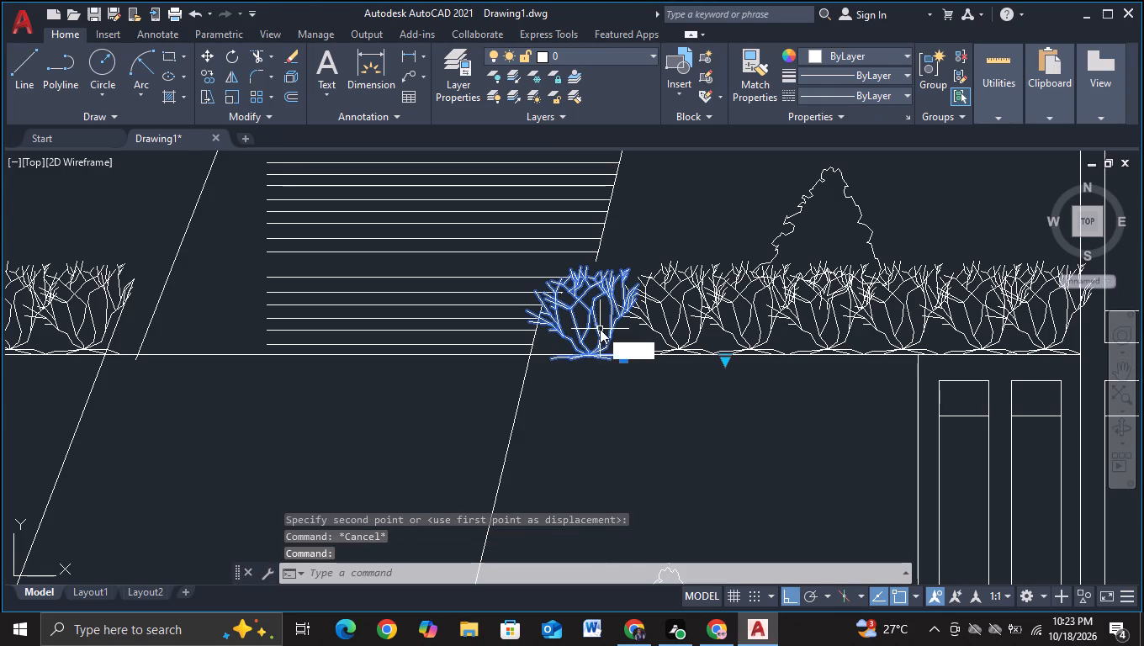
{"action": "left_click", "coordinate": [631, 364]}
{"action": "left_click", "coordinate": [603, 304]}
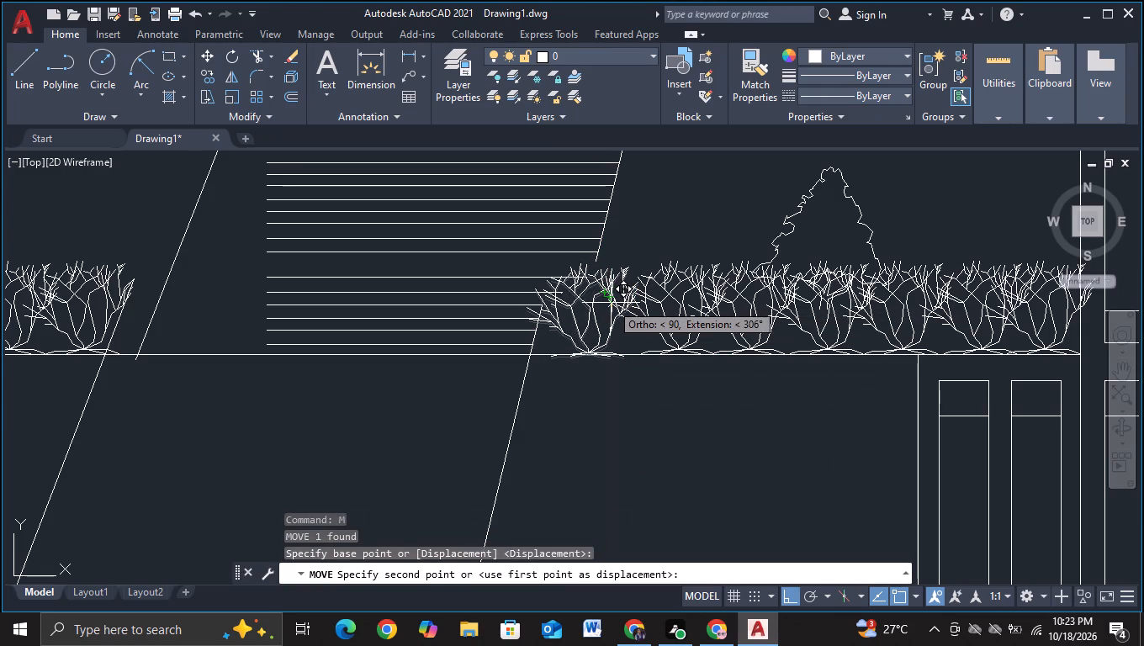
{"action": "left_click", "coordinate": [613, 299]}
Trim the lower step line ends that overlap the shrub beside the stairs' right edge.
{"action": "scroll", "coordinate": [617, 309], "scroll_direction": "down", "scroll_amount": 1}
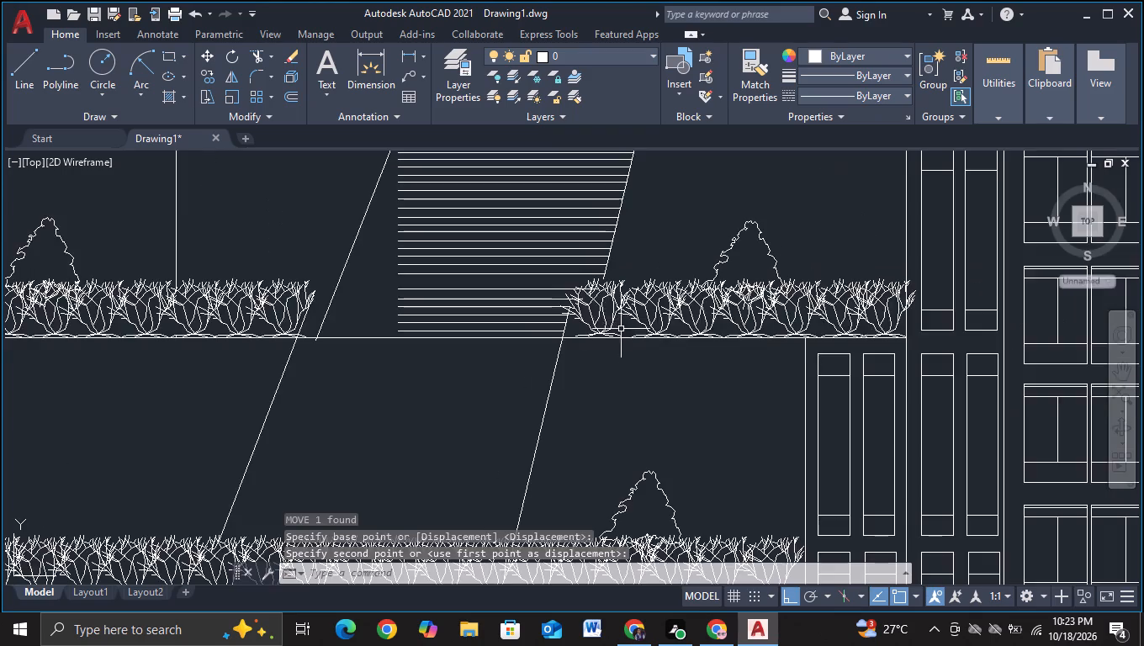
{"action": "scroll", "coordinate": [619, 333], "scroll_direction": "up", "scroll_amount": 2}
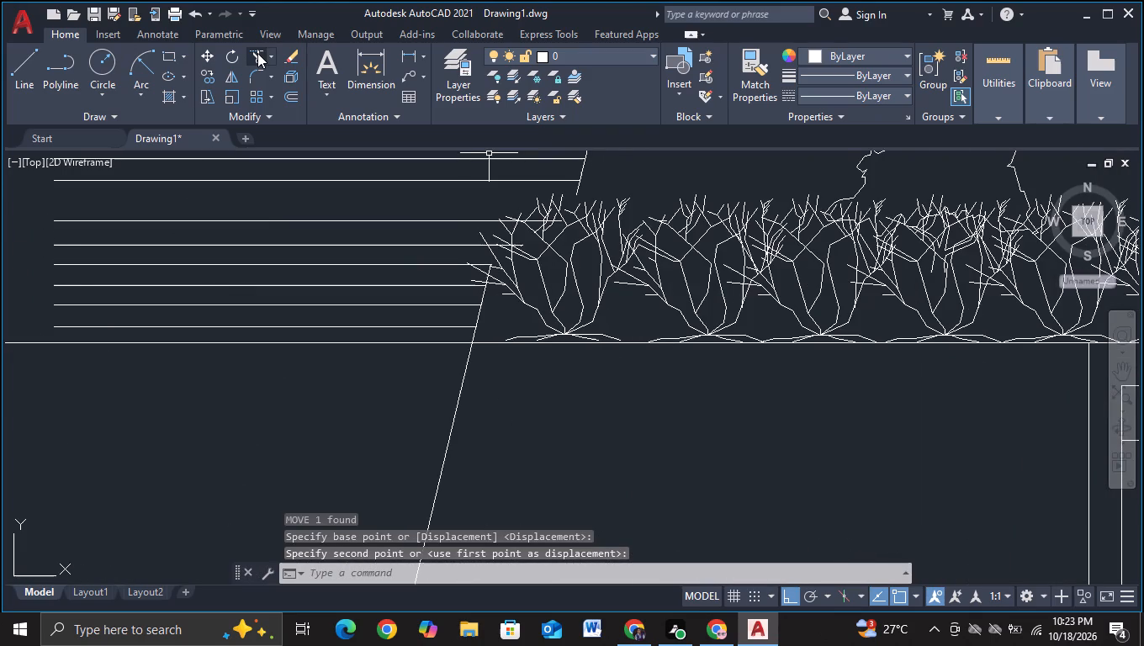
{"action": "left_click", "coordinate": [257, 53]}
{"action": "left_click_drag", "start_coordinate": [499, 300], "coordinate": [558, 209]}
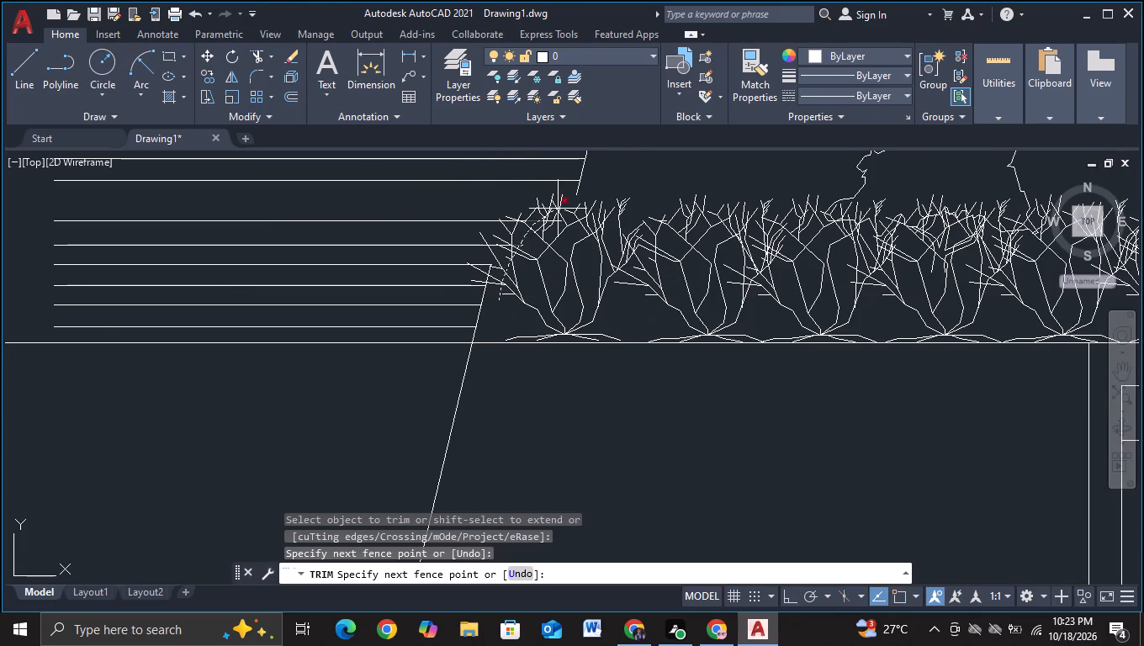
{"action": "left_click_drag", "start_coordinate": [558, 209], "coordinate": [604, 200]}
{"action": "left_click_drag", "start_coordinate": [552, 220], "coordinate": [490, 275]}
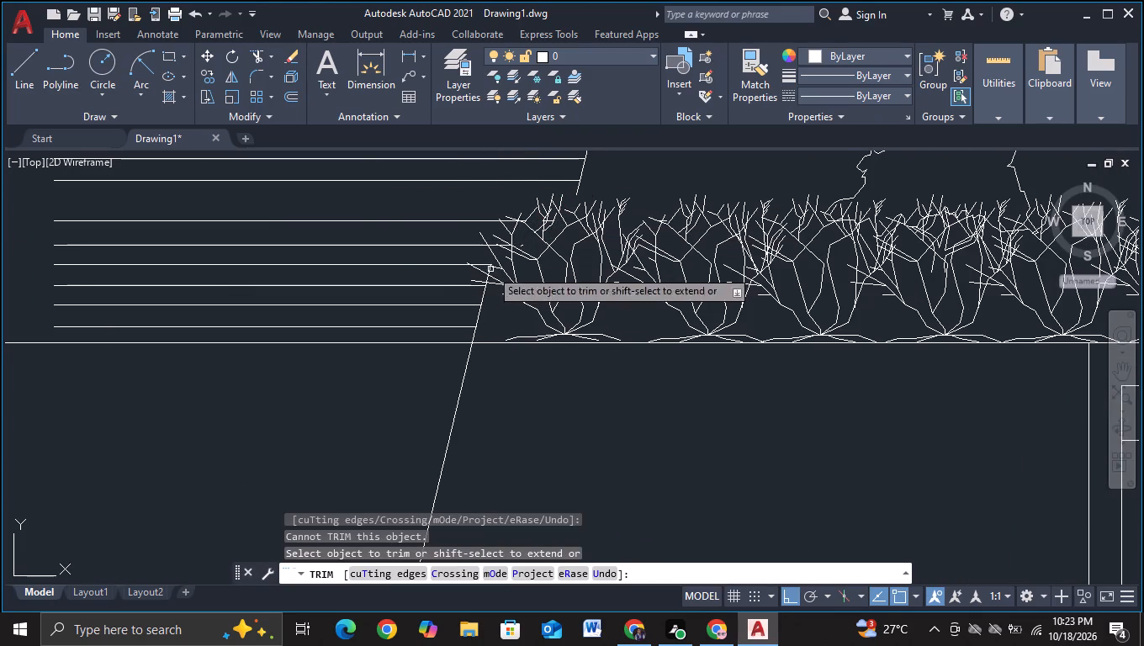
{"action": "key", "text": "Escape"}
Extend the left ends of all the step lines to the left-hand slanted line with a fence selection.
{"action": "scroll", "coordinate": [559, 255], "scroll_direction": "down", "scroll_amount": 3}
{"action": "middle_click_drag", "start_coordinate": [543, 353], "coordinate": [609, 331]}
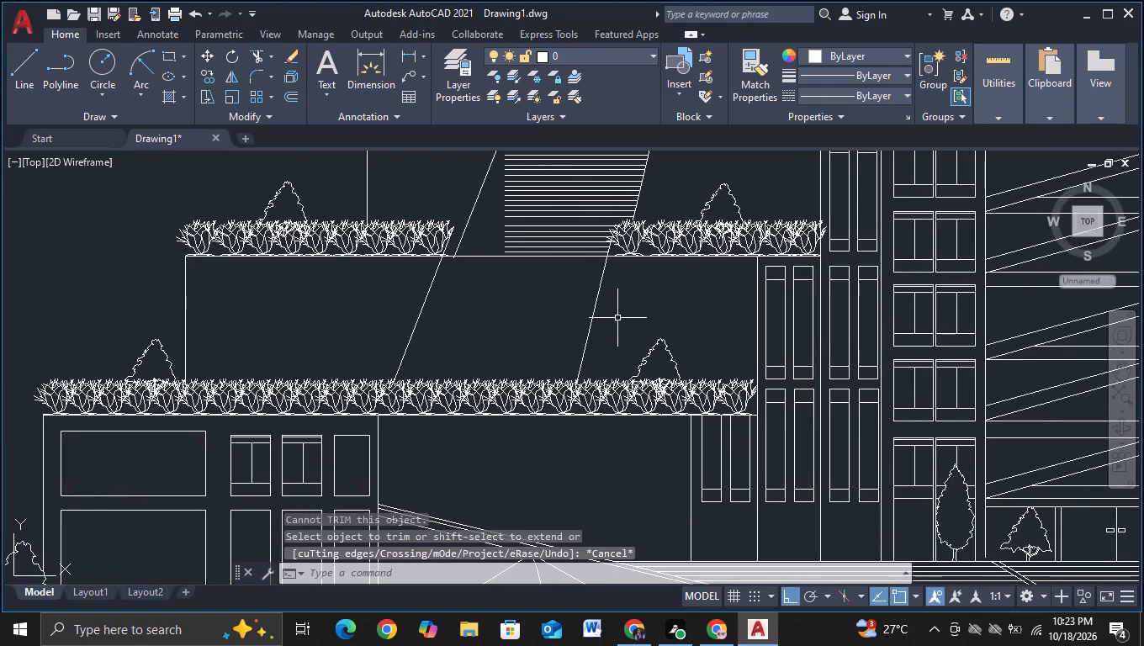
{"action": "middle_click_drag", "start_coordinate": [629, 307], "coordinate": [522, 409]}
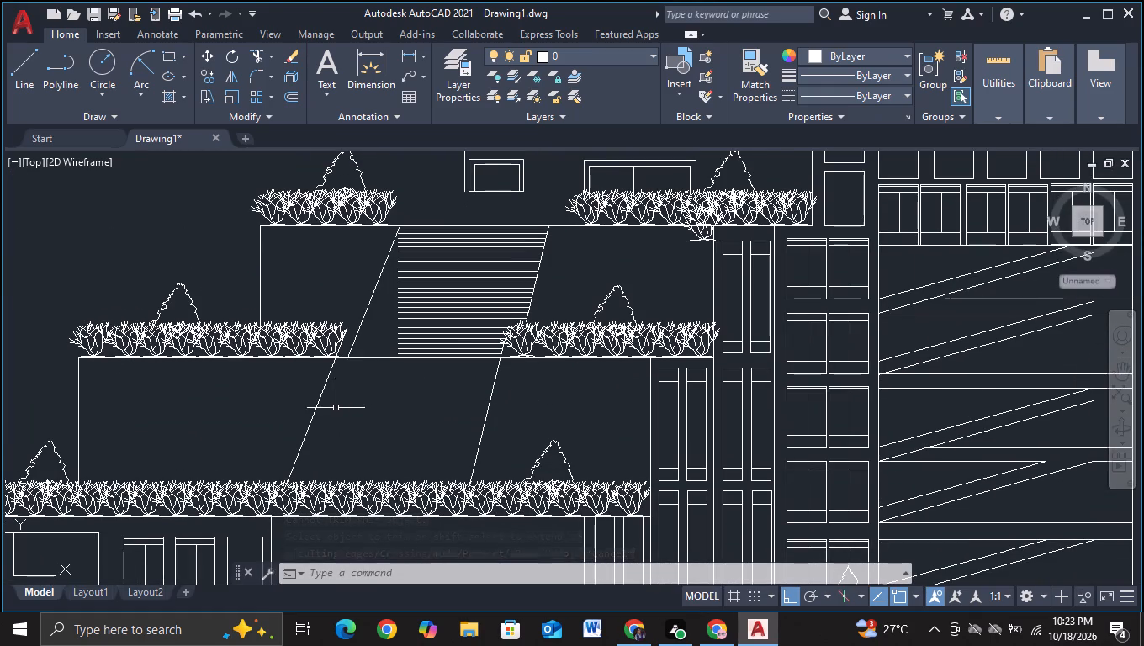
{"action": "key", "text": "Escape"}
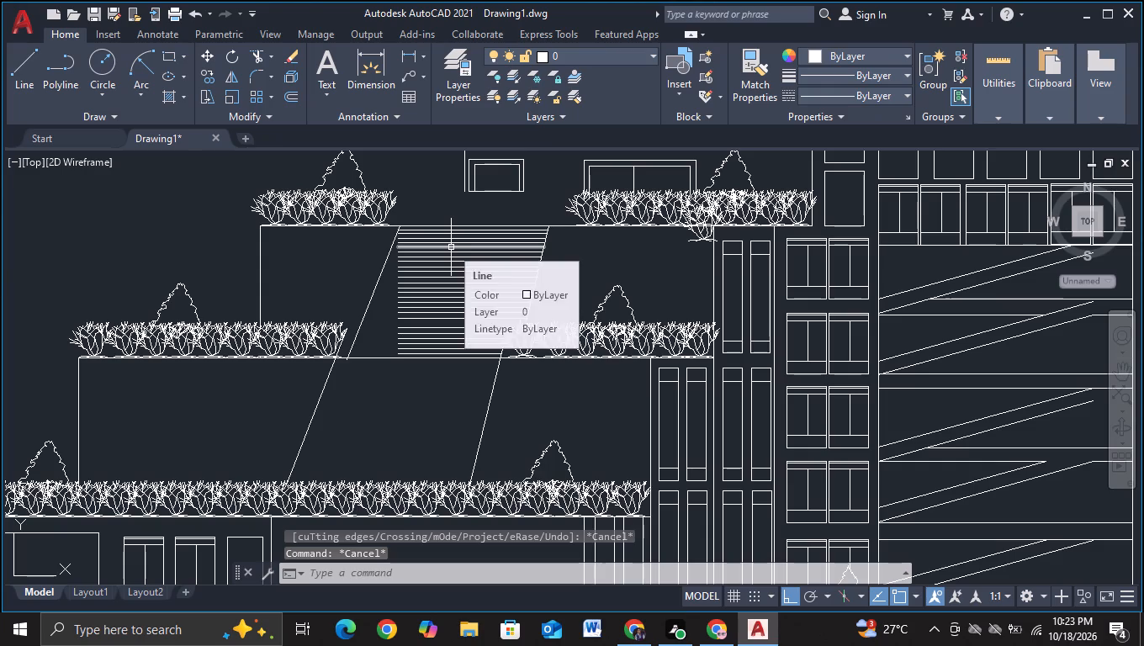
{"action": "key", "text": "e"}
{"action": "left_click", "coordinate": [503, 299]}
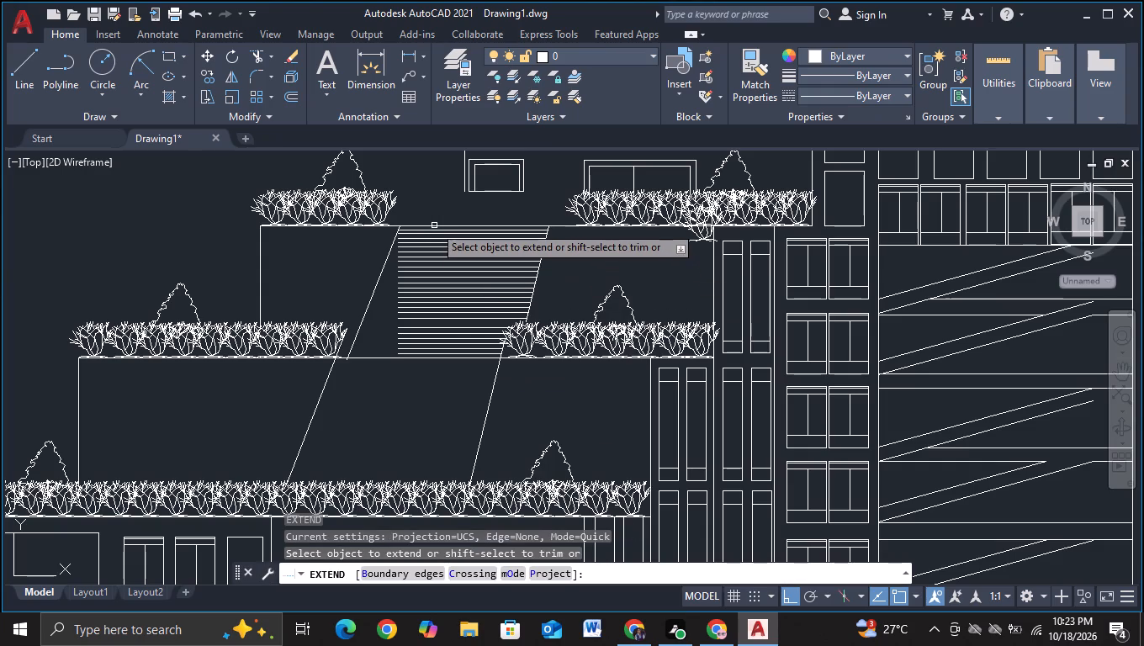
{"action": "left_click_drag", "start_coordinate": [410, 236], "coordinate": [386, 327]}
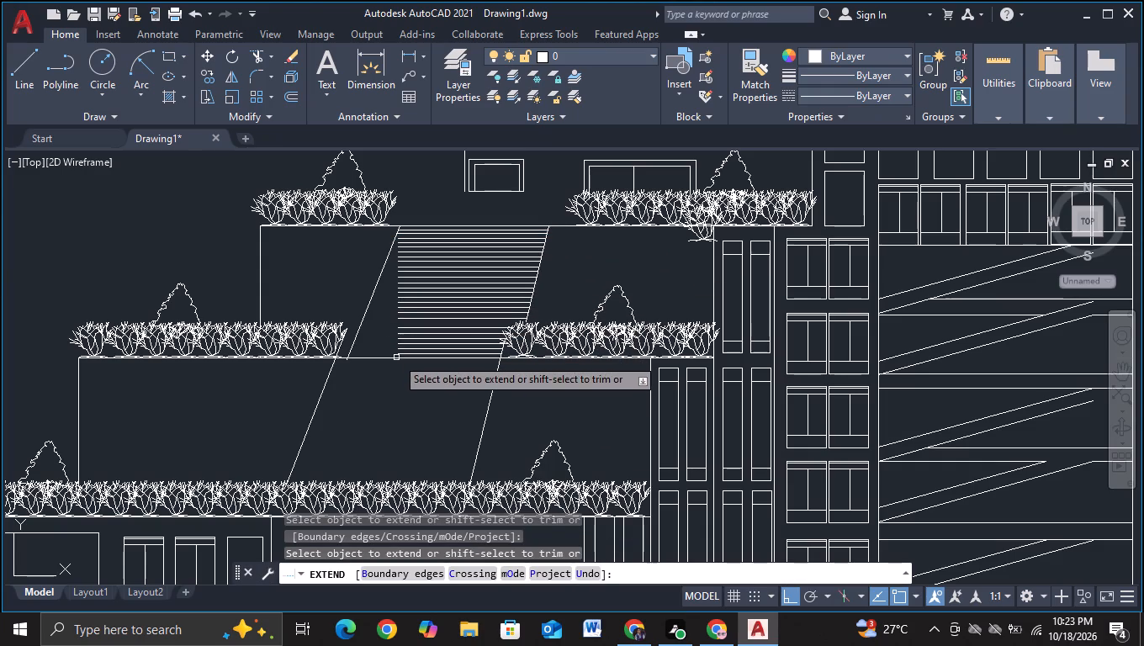
{"action": "left_click_drag", "start_coordinate": [397, 368], "coordinate": [410, 256]}
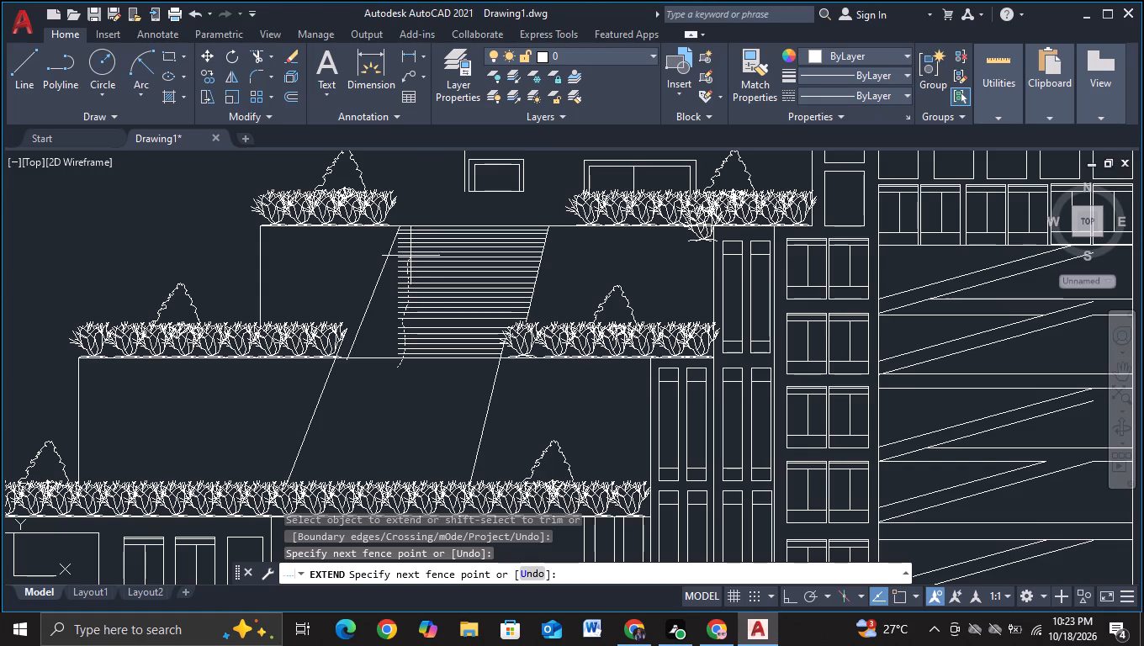
{"action": "left_click_drag", "start_coordinate": [410, 256], "coordinate": [412, 241]}
{"action": "key", "text": "Escape"}
{"action": "key", "text": "Escape"}
{"action": "key", "text": "Escape"}
{"action": "key", "text": "Escape"}
{"action": "key", "text": "Escape"}
{"action": "key", "text": "Escape"}
{"action": "key", "text": "Escape"}
{"action": "key", "text": "Escape"}
{"action": "key", "text": "Escape"}
{"action": "key", "text": "Escape"}
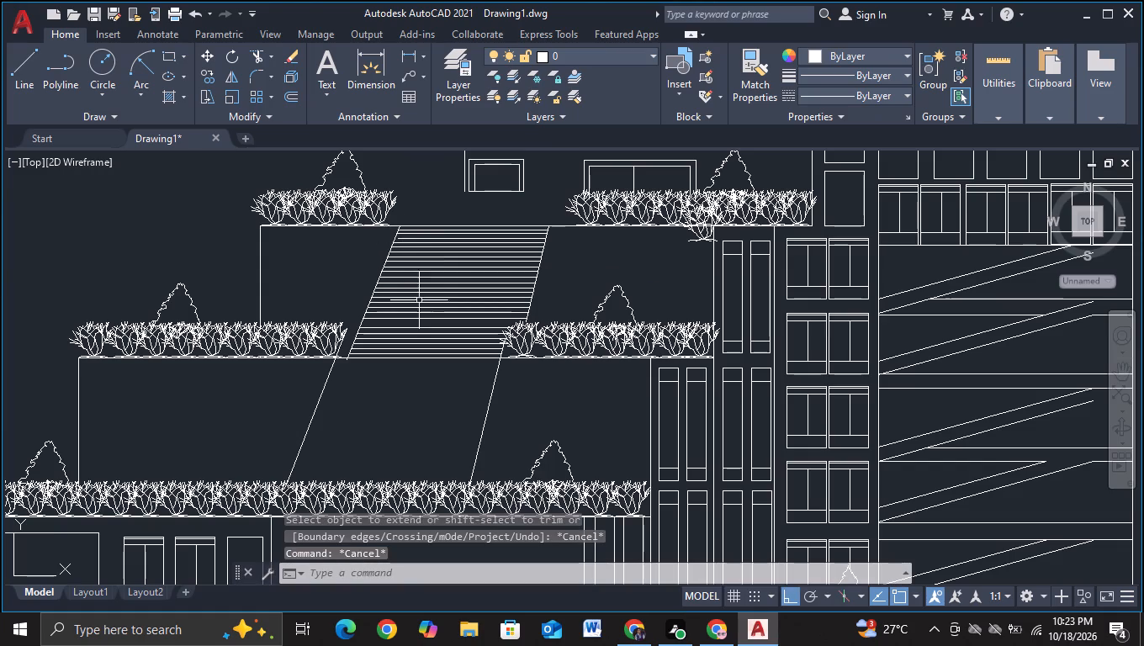
Copy the step line above the wide gap straight down by about 1 unit, with object snap off, to fill the missing step.
{"action": "scroll", "coordinate": [419, 331], "scroll_direction": "up", "scroll_amount": 2}
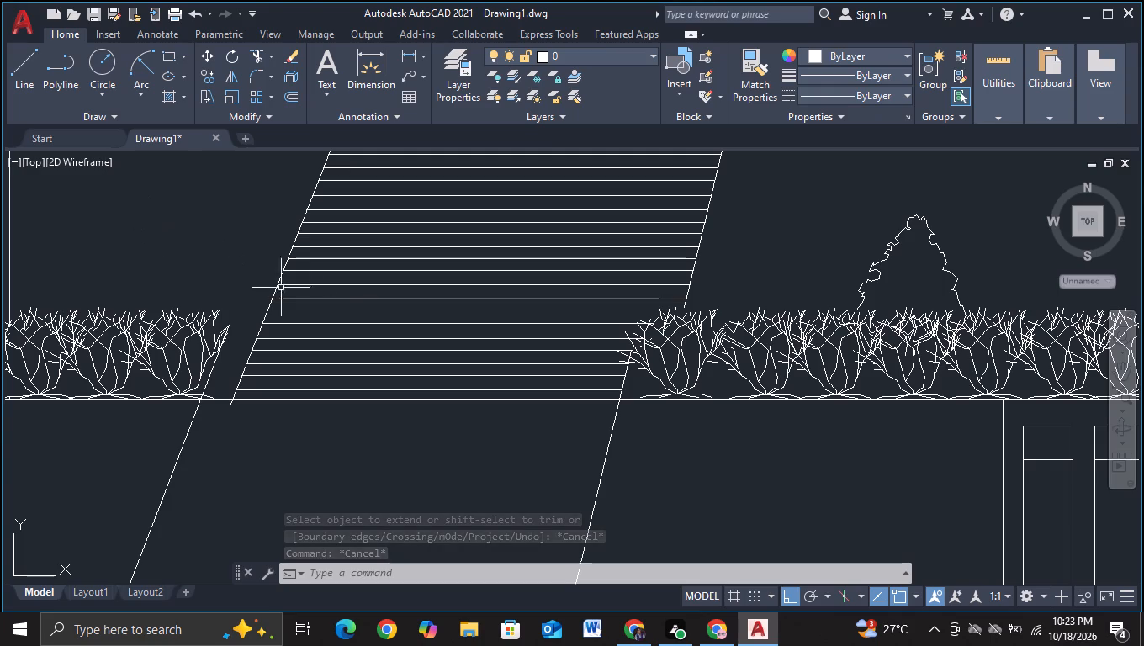
{"action": "left_click", "coordinate": [338, 298]}
{"action": "key", "text": "c"}
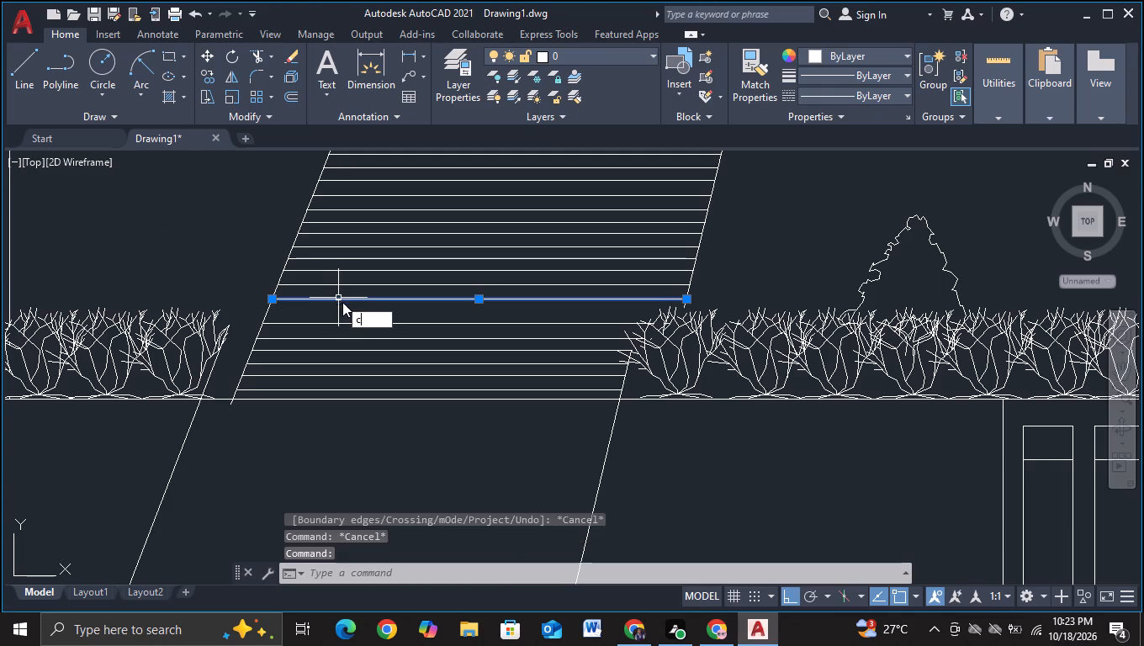
{"action": "left_click", "coordinate": [384, 348]}
{"action": "left_click", "coordinate": [373, 304]}
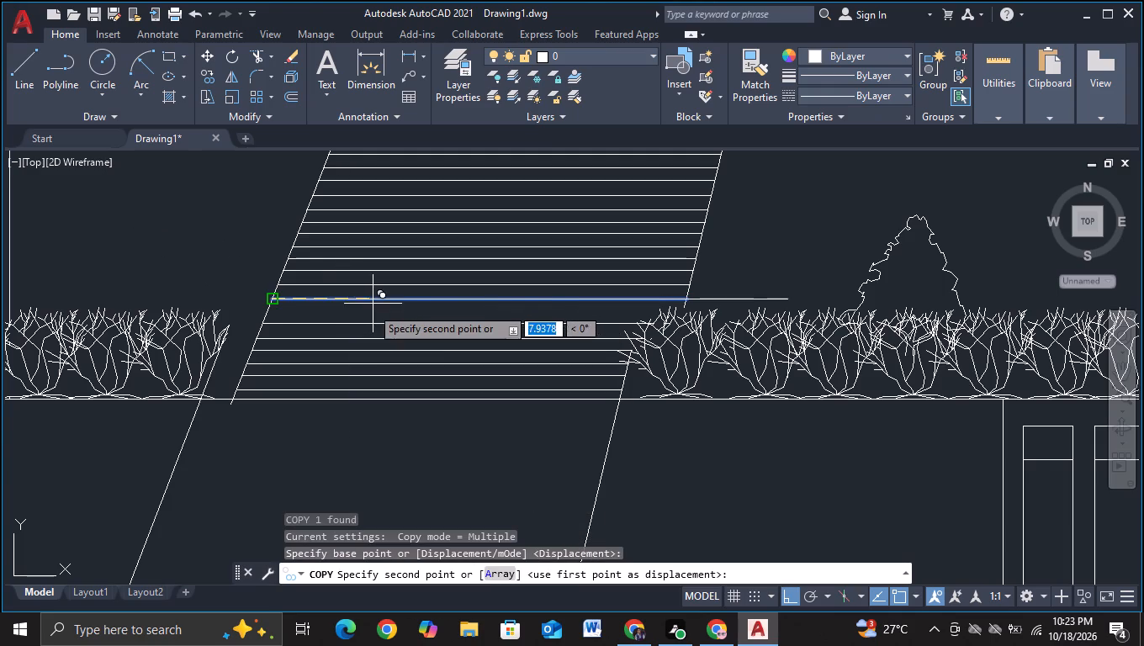
{"action": "left_click", "coordinate": [273, 312]}
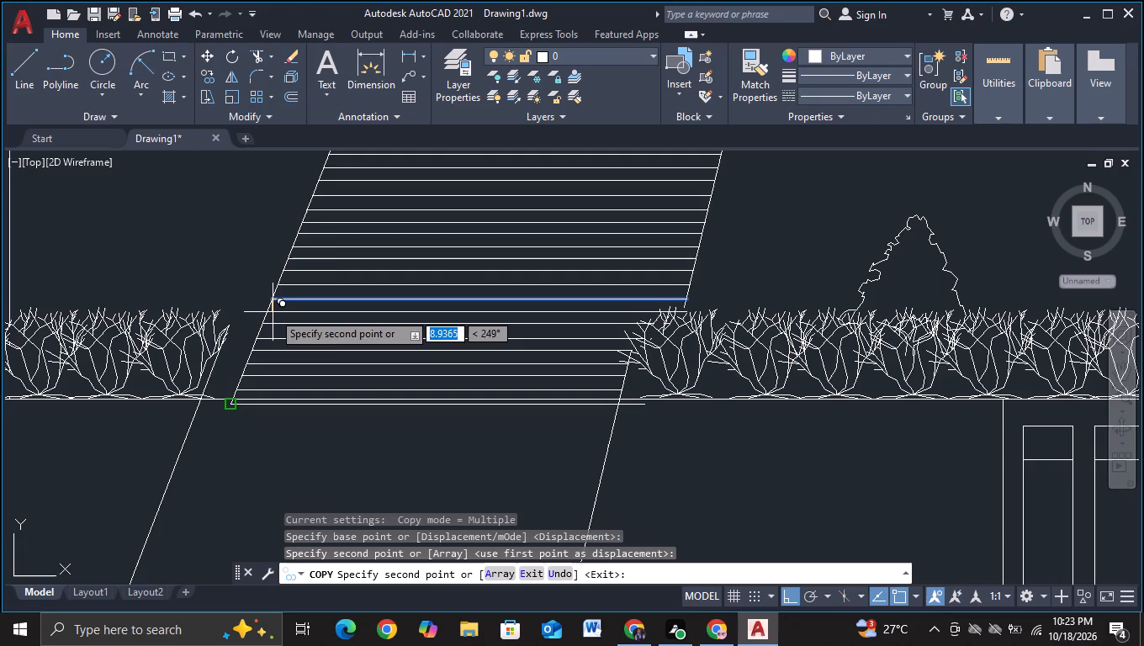
{"action": "key", "text": "ctrl+z"}
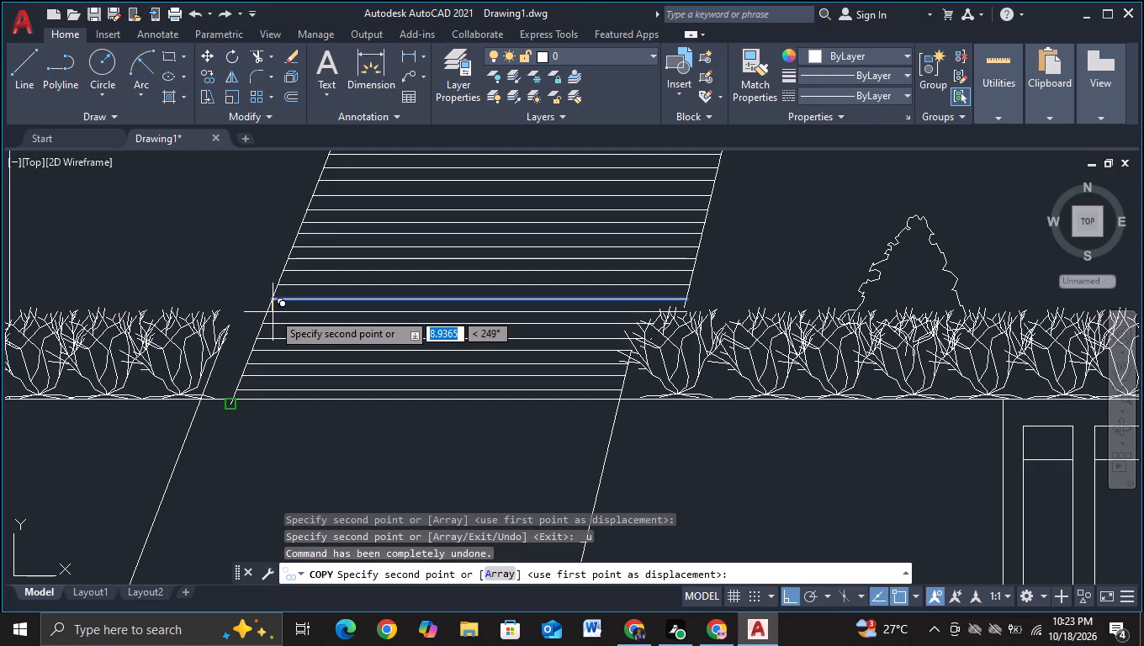
{"action": "key", "text": "F3"}
{"action": "scroll", "coordinate": [273, 312], "scroll_direction": "up", "scroll_amount": 2}
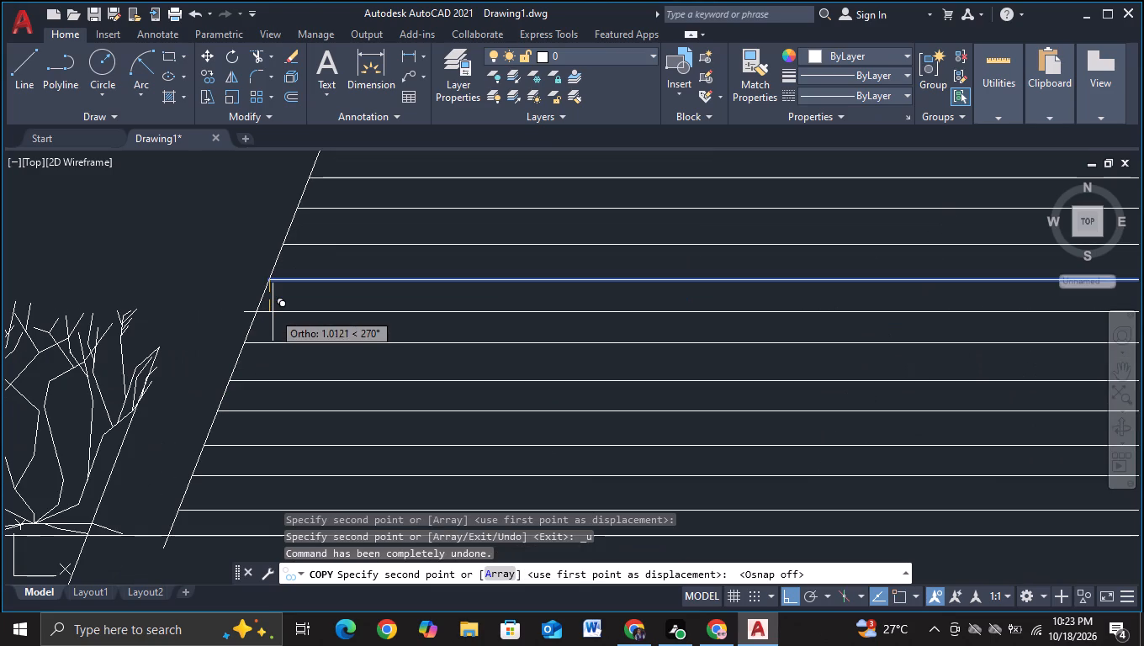
{"action": "left_click", "coordinate": [273, 312]}
{"action": "scroll", "coordinate": [273, 312], "scroll_direction": "down", "scroll_amount": 2}
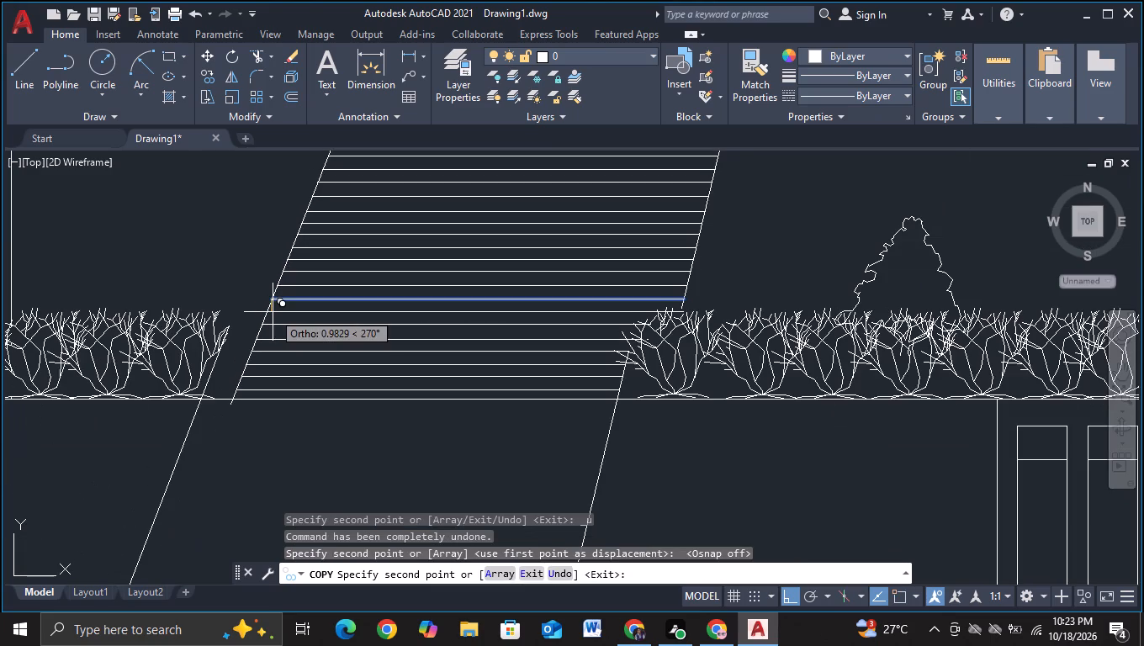
{"action": "key", "text": "Escape"}
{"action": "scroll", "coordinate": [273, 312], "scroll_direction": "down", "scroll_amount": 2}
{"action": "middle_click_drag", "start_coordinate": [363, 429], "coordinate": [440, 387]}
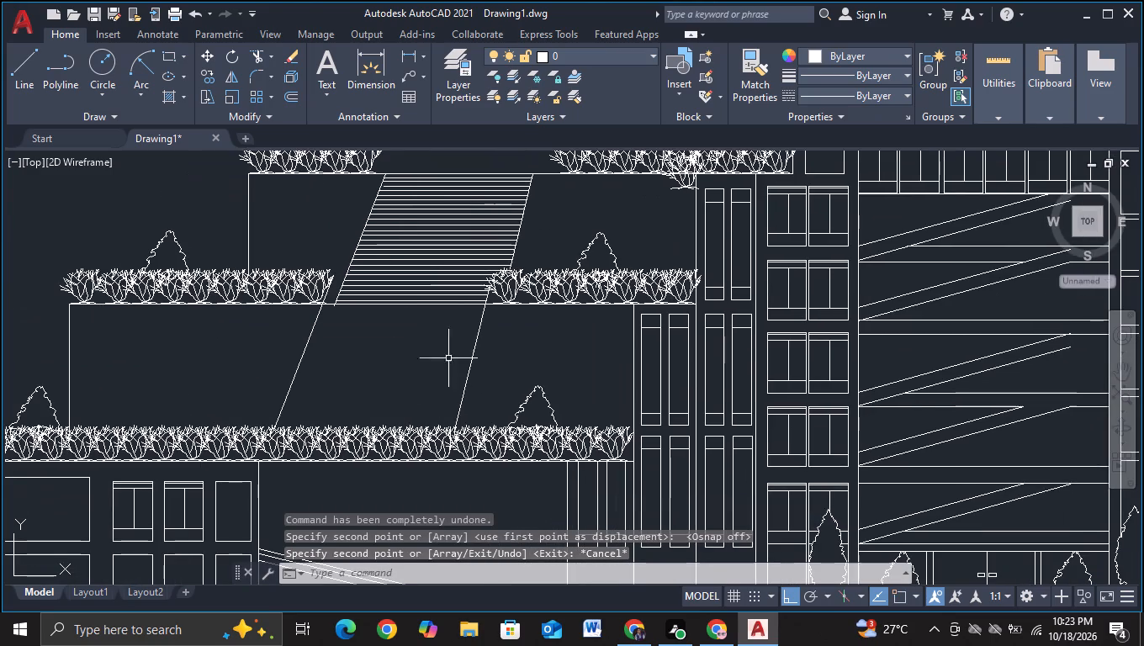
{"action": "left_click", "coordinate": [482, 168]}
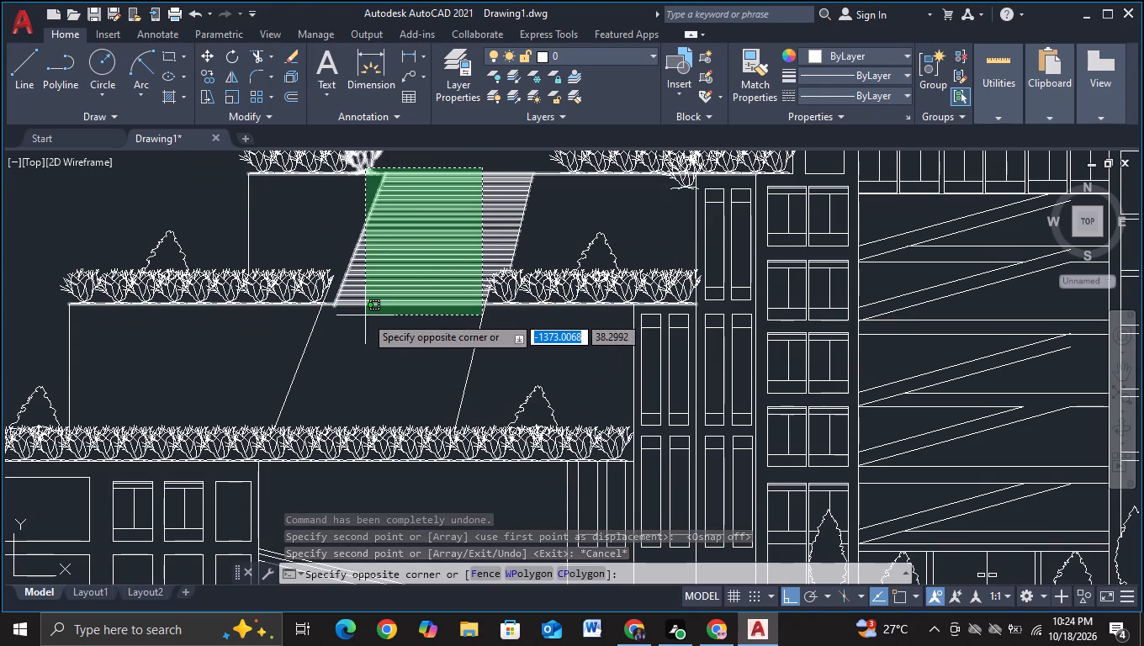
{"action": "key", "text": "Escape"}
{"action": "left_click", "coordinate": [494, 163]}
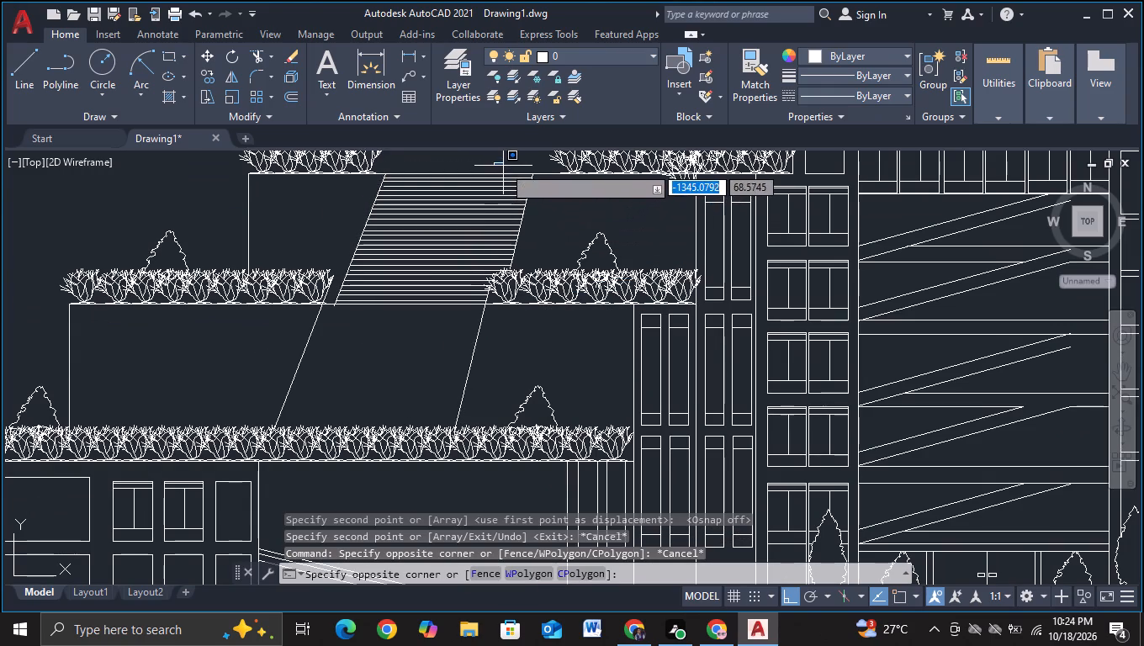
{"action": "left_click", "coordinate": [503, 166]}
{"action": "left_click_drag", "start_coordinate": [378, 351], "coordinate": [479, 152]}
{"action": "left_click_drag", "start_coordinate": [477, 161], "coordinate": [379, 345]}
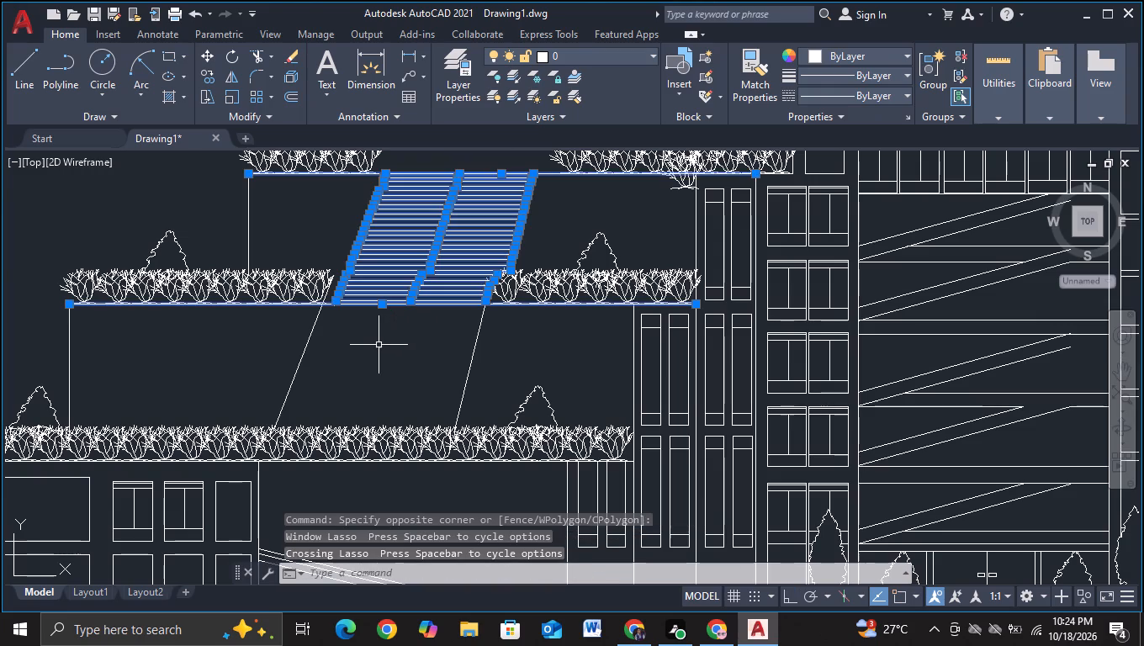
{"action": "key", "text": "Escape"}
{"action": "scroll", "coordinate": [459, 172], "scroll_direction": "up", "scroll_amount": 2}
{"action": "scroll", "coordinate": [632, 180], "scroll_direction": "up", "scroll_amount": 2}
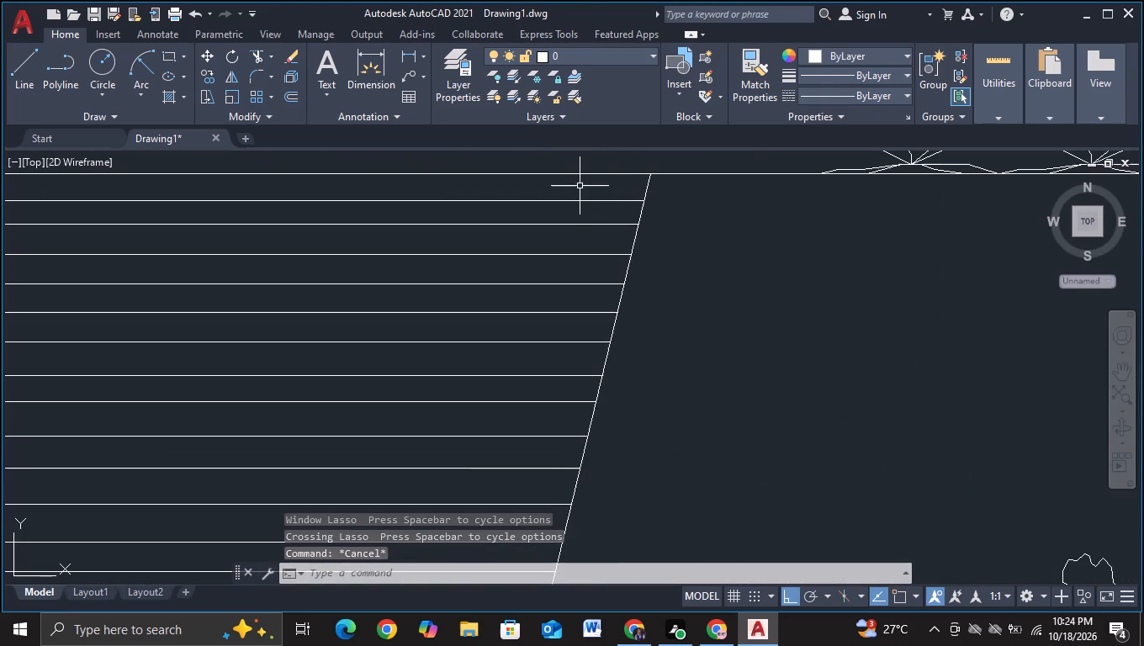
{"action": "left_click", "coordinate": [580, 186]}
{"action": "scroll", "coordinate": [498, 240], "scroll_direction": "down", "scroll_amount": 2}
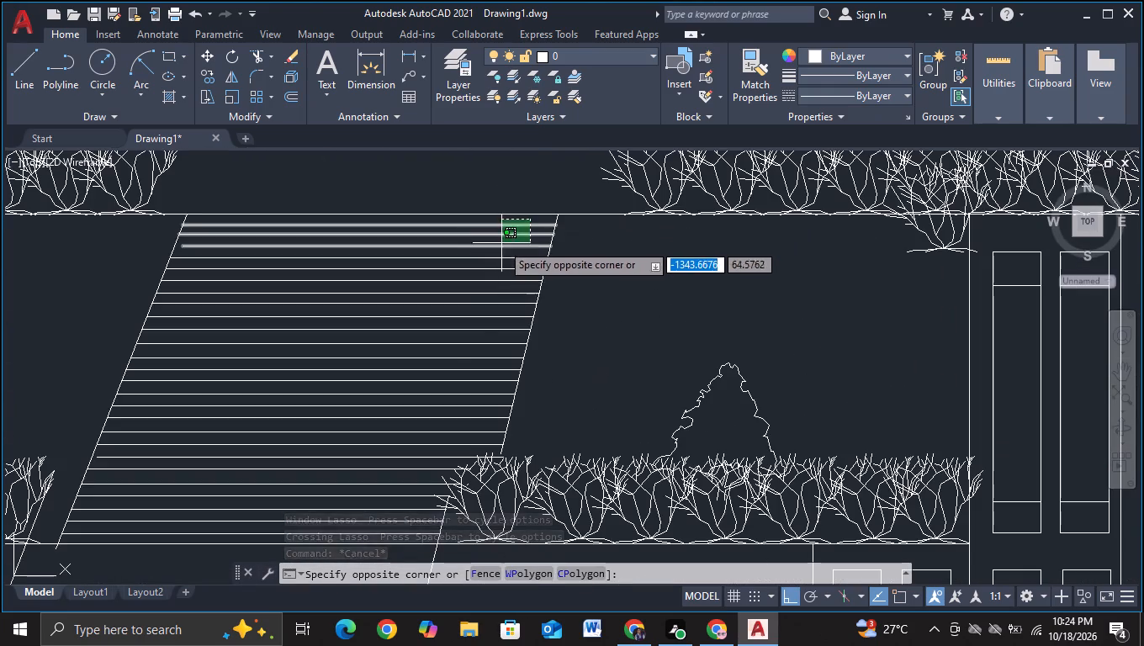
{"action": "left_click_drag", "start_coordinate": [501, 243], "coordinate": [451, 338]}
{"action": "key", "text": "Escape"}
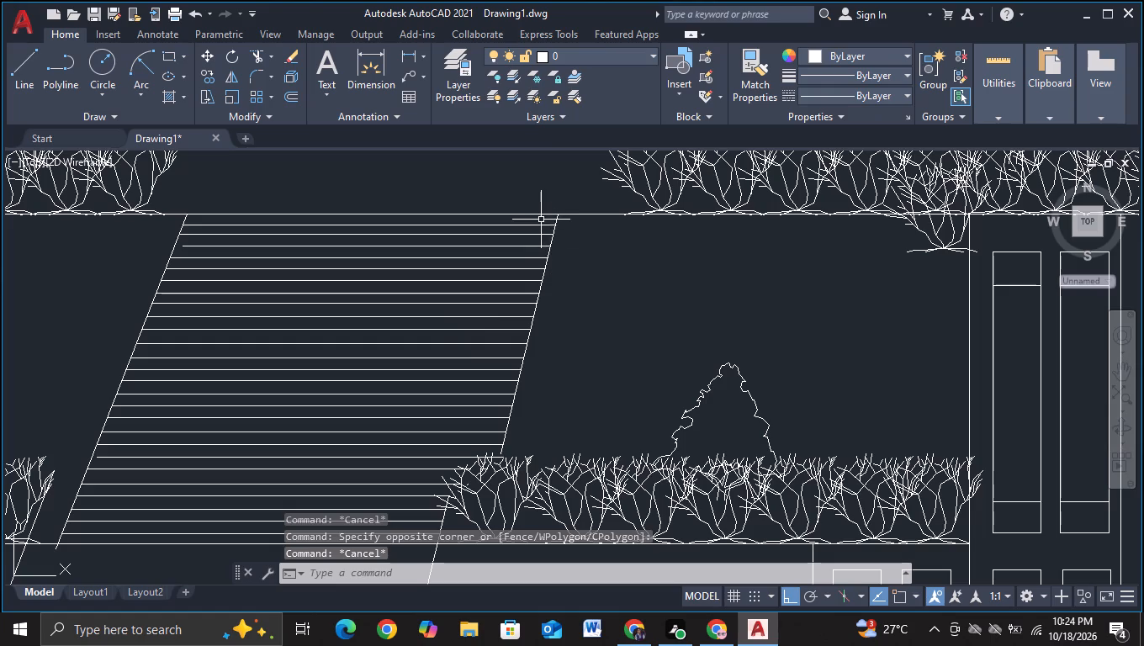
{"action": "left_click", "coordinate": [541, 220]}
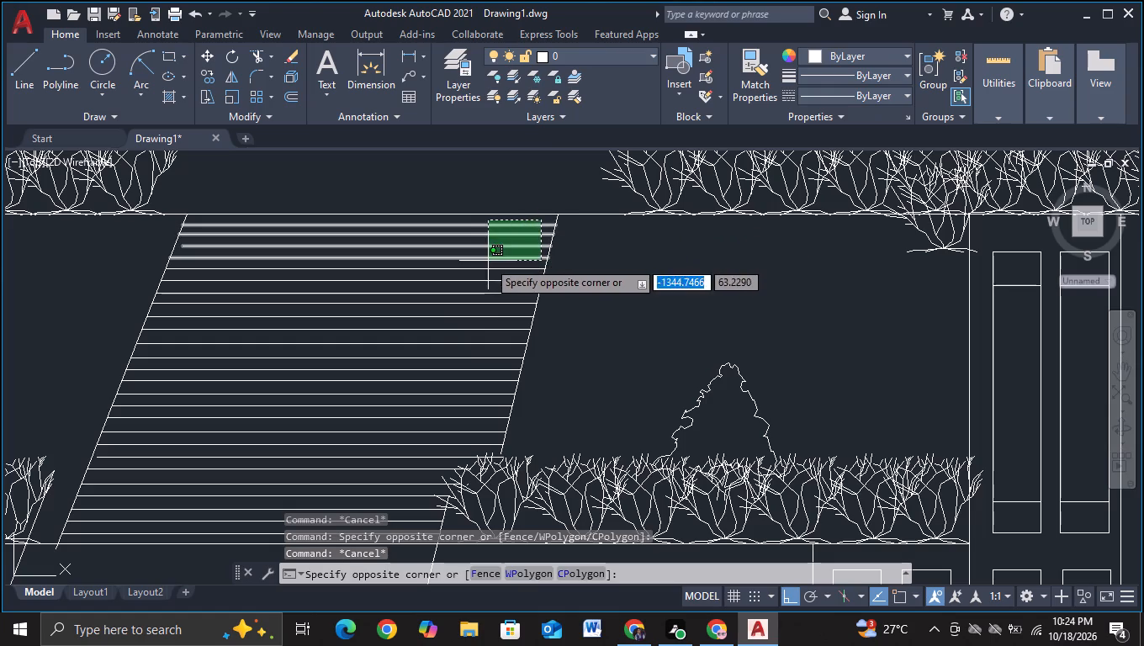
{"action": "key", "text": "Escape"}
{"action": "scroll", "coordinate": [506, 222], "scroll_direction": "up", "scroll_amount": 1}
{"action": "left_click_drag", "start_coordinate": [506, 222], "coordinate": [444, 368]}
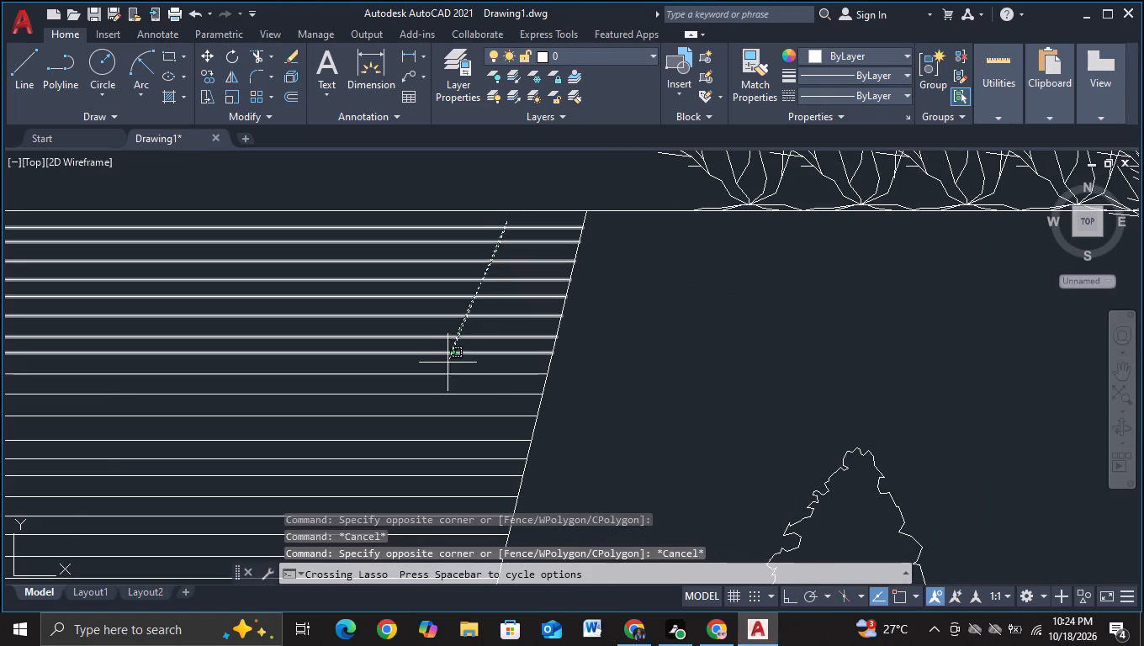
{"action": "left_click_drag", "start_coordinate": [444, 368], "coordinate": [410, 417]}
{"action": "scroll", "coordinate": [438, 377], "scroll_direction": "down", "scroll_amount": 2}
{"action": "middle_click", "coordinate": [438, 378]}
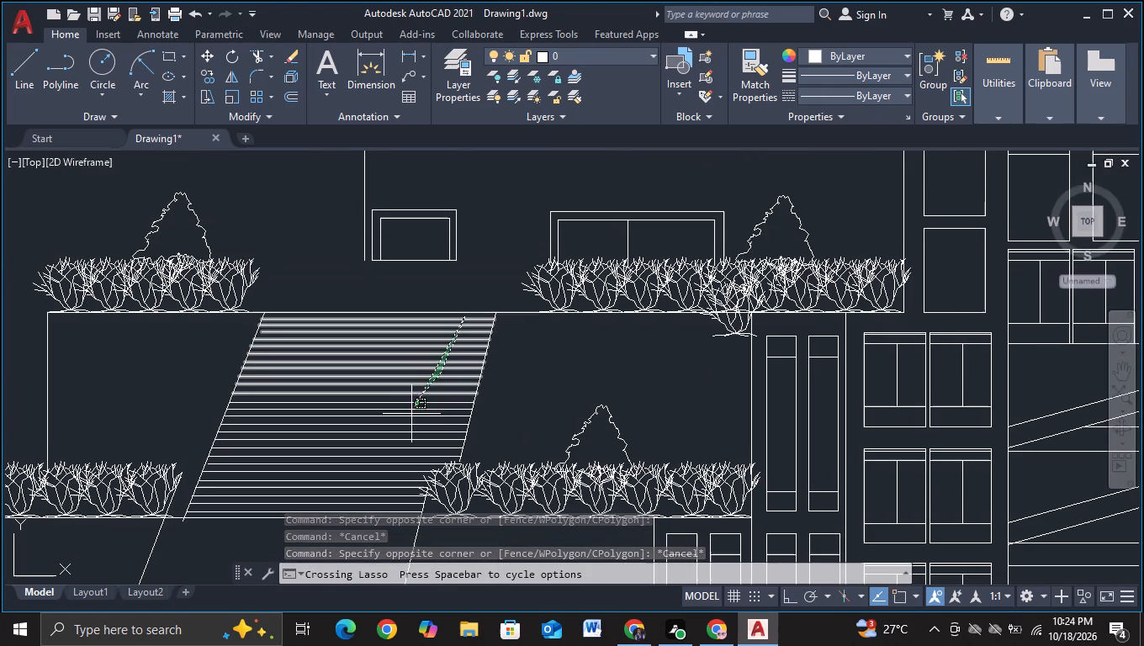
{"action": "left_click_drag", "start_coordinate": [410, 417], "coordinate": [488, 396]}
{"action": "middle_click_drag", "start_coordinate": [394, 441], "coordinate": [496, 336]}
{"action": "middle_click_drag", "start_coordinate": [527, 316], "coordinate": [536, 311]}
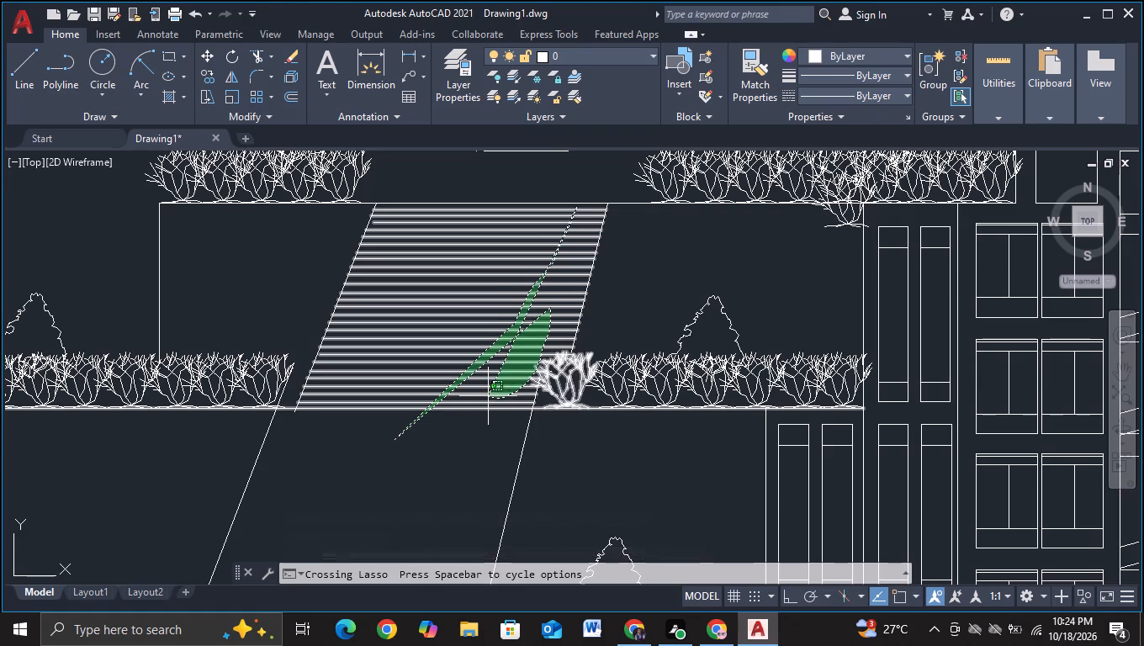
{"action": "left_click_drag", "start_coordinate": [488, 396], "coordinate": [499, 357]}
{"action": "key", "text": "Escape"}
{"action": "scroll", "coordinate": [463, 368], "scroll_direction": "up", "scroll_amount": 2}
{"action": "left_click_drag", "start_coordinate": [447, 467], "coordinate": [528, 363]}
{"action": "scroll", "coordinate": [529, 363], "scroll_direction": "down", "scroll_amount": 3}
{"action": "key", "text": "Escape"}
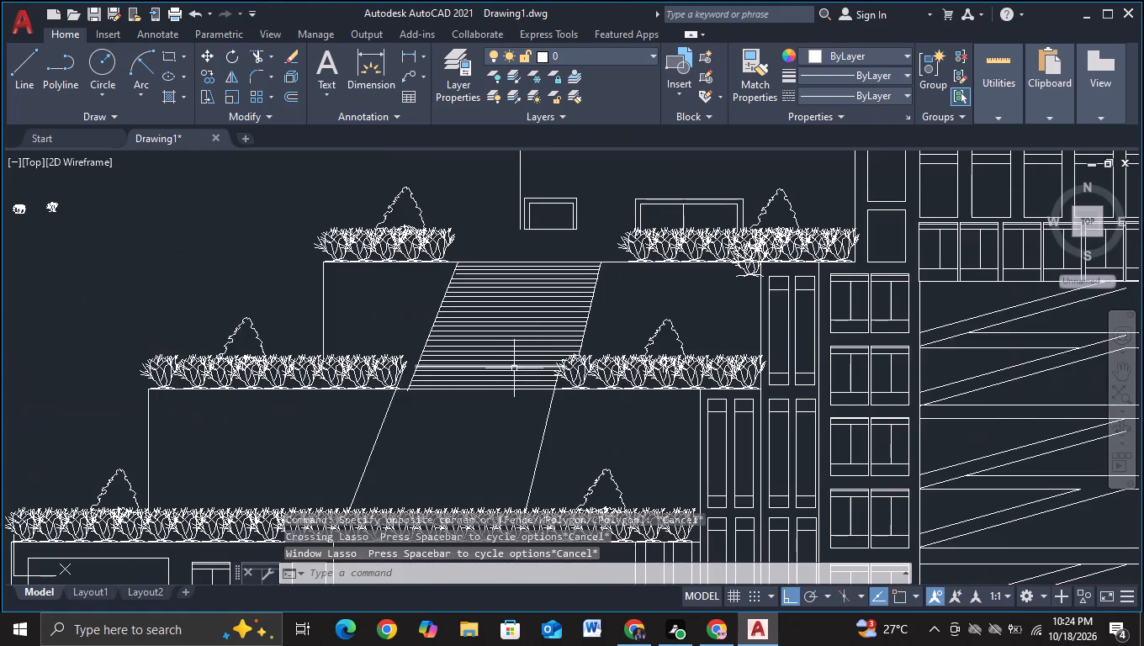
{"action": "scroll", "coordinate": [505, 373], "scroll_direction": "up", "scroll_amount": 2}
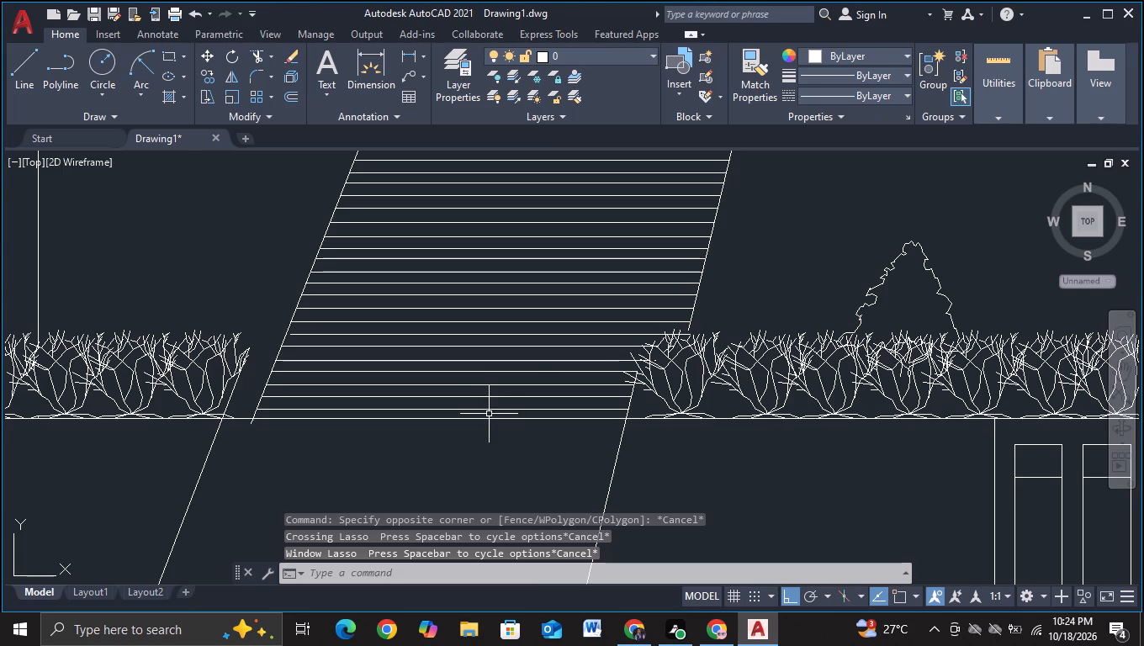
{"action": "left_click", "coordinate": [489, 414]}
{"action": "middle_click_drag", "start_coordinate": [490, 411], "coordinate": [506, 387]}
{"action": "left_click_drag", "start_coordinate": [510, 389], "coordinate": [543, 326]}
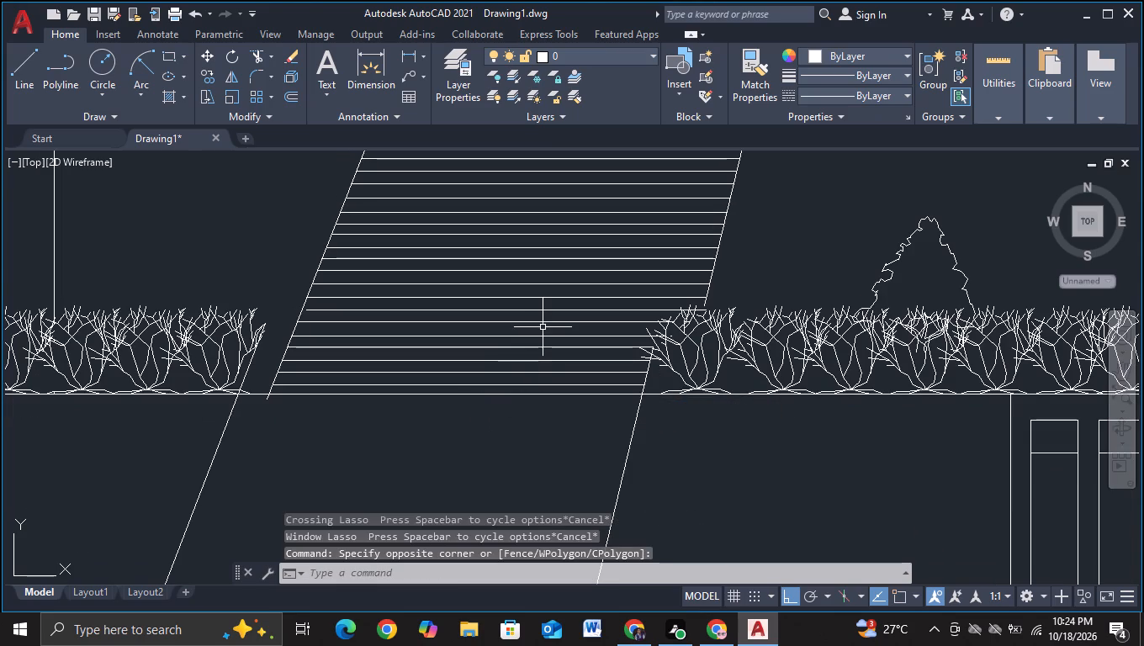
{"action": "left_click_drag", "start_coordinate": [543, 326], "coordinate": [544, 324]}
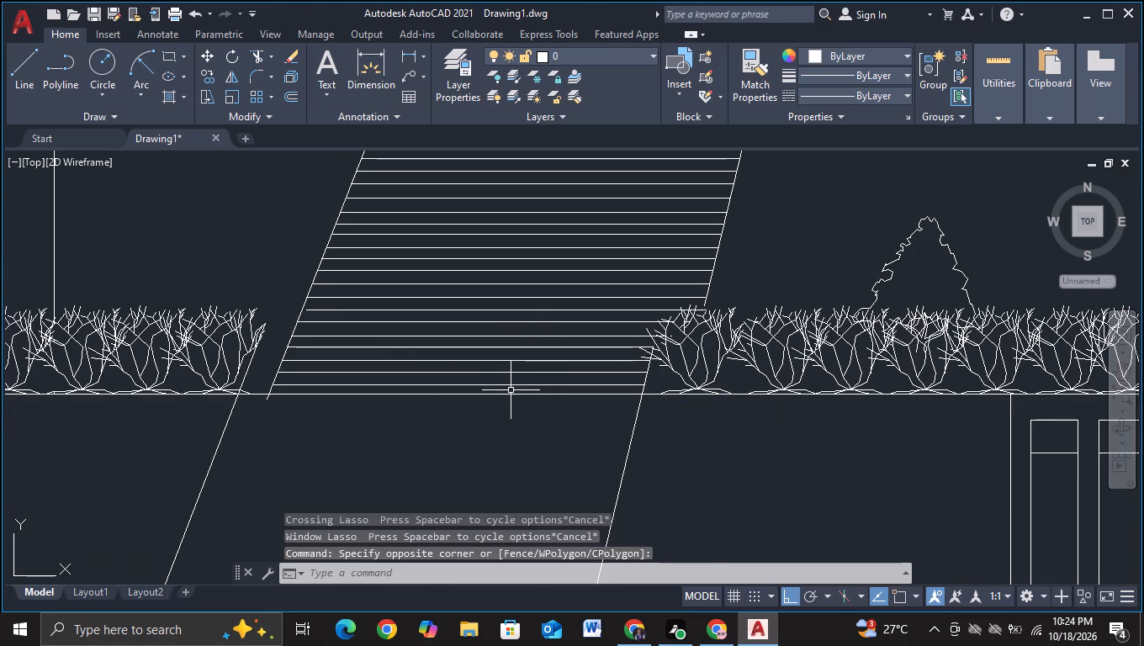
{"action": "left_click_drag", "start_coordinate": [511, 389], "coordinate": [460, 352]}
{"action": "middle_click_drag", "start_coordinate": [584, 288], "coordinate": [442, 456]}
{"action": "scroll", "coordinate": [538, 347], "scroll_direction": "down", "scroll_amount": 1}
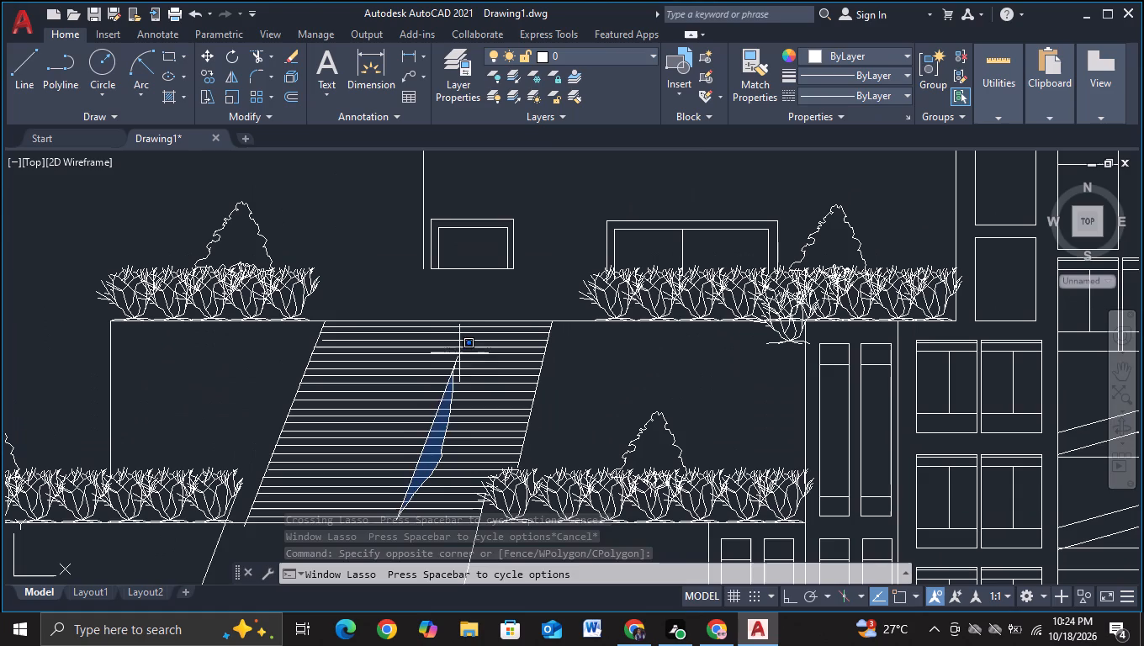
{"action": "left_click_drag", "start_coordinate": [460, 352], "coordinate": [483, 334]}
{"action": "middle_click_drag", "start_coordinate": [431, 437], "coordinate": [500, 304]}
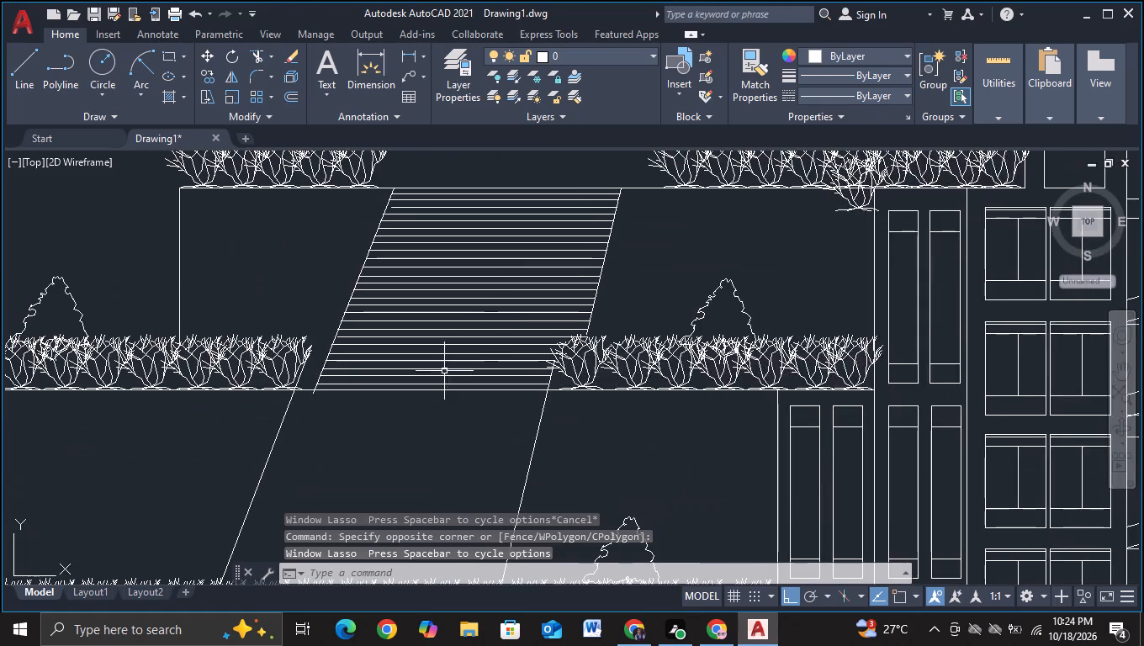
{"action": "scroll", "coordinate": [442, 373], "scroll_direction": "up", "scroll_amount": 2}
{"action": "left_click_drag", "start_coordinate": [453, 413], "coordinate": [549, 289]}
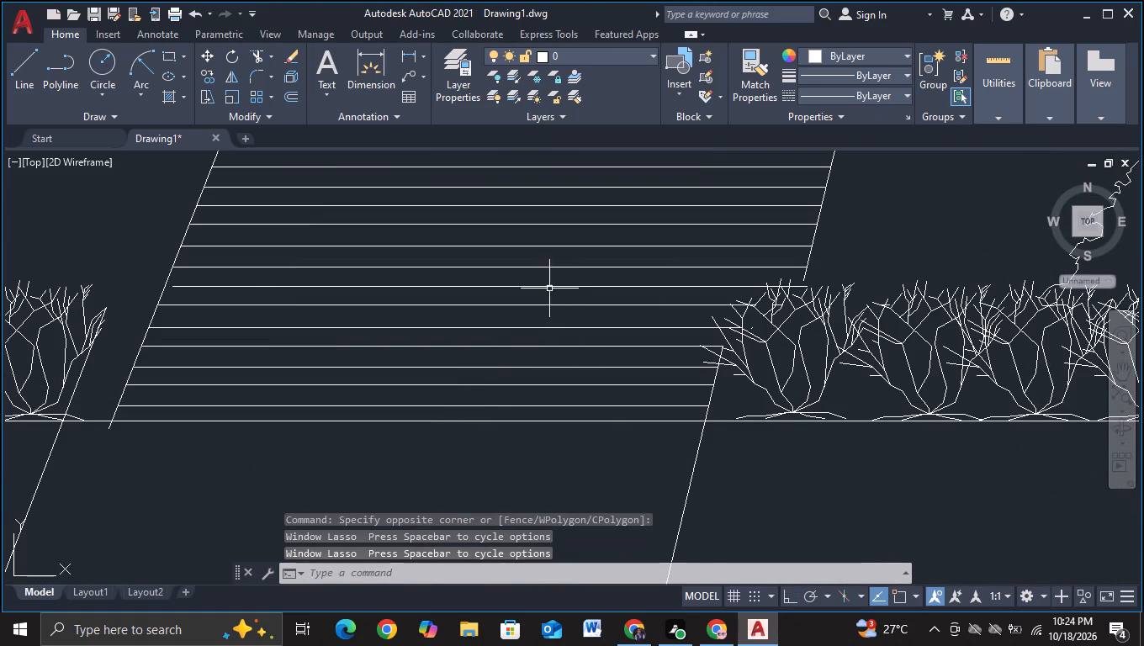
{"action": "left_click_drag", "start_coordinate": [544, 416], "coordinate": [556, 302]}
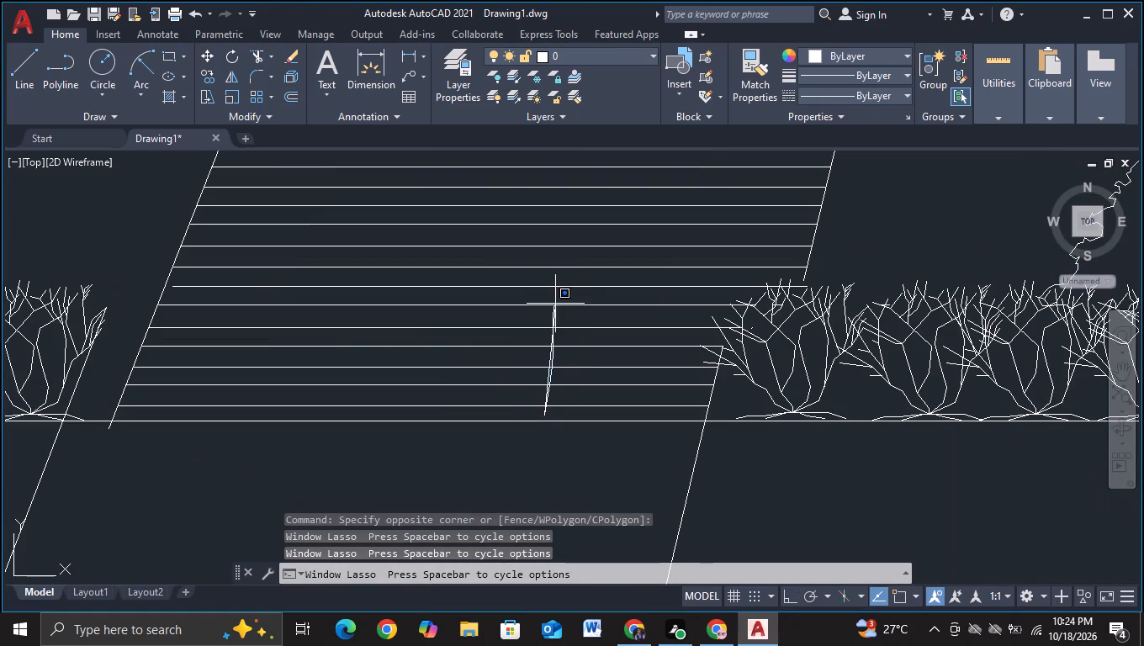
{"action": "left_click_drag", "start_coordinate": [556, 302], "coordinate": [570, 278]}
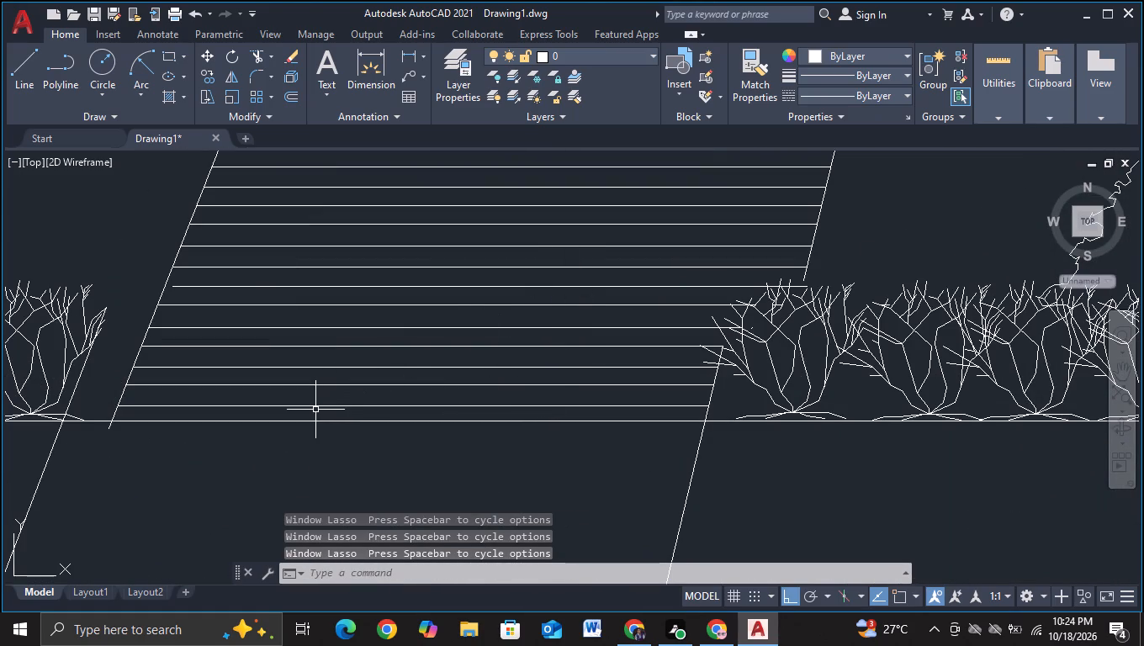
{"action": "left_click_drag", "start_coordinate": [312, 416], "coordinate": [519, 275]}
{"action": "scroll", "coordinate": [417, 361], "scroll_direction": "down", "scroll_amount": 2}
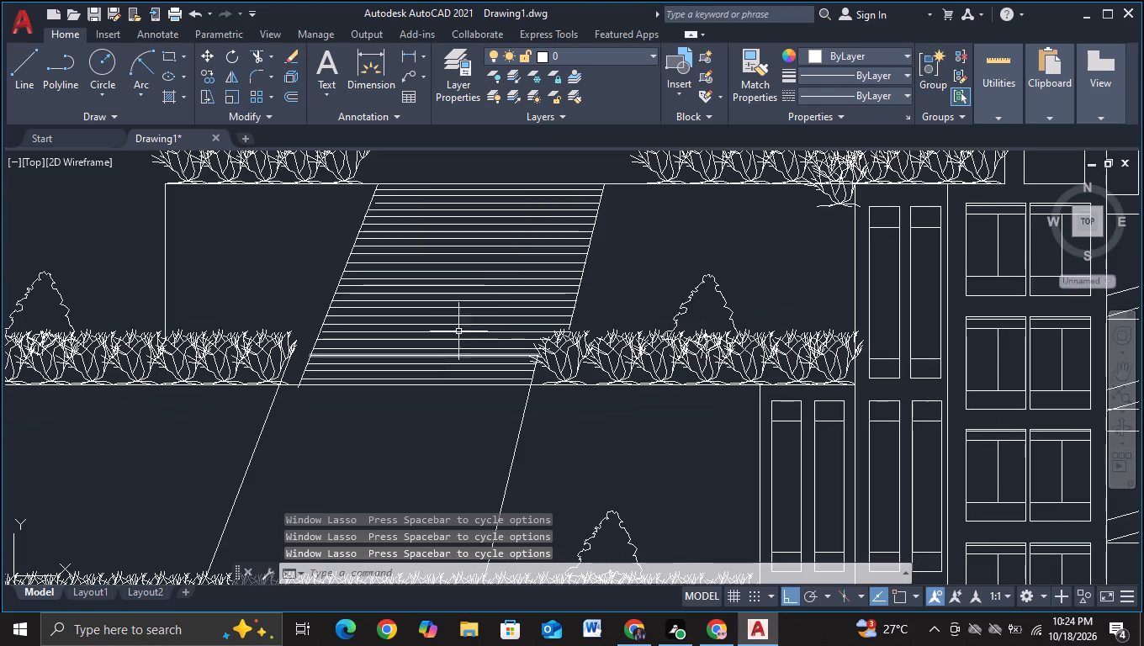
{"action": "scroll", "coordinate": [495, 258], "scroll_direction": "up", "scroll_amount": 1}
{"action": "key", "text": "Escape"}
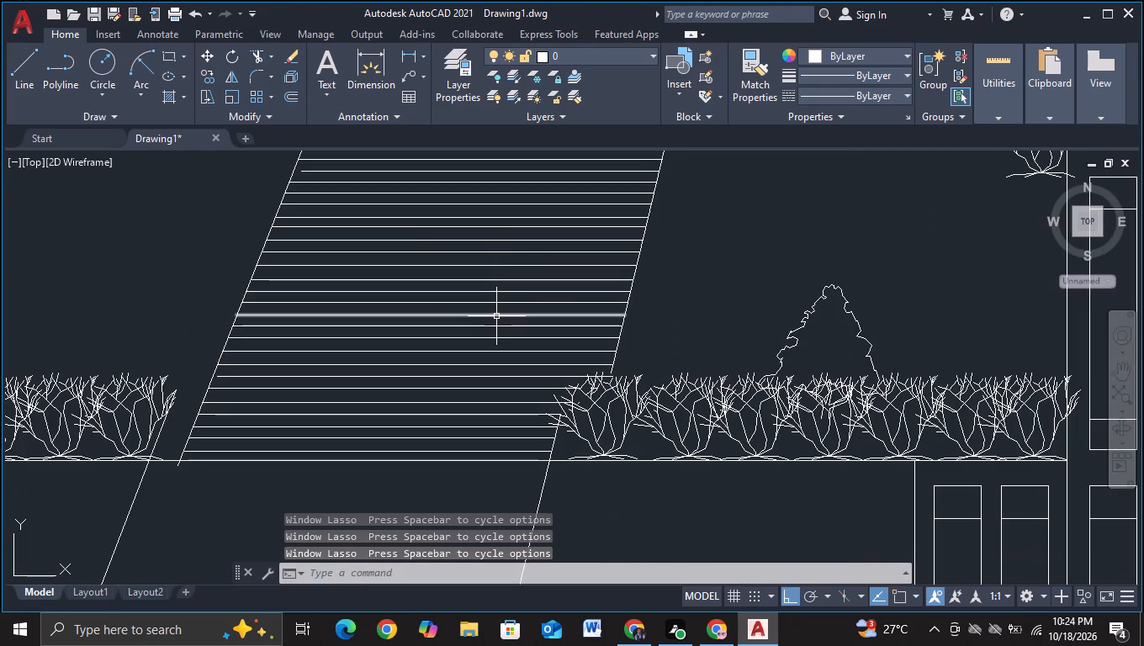
Extend the short step line's left end in the upper part of the stairs to the left-hand slanted line.
{"action": "key", "text": "e"}
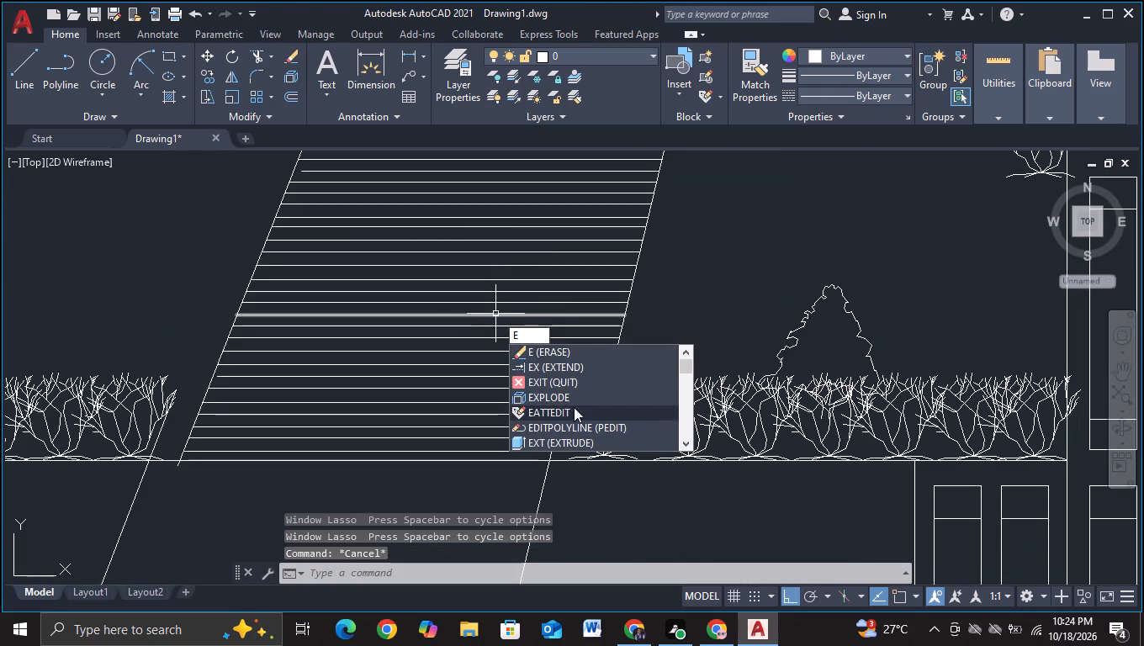
{"action": "left_click_drag", "start_coordinate": [580, 364], "coordinate": [572, 359]}
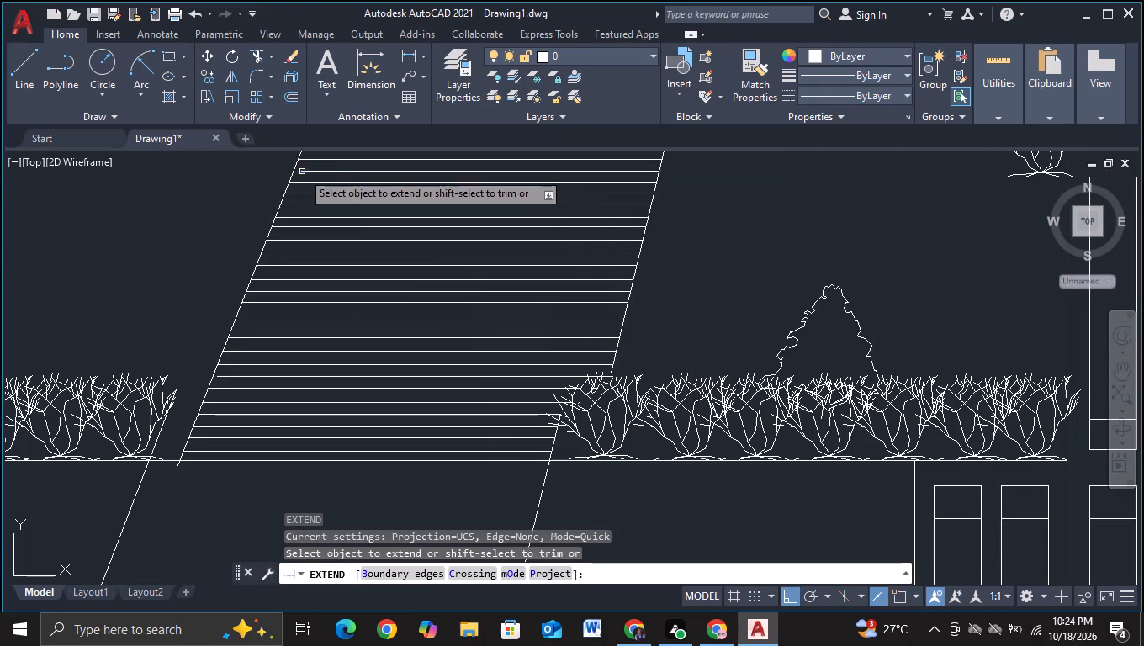
{"action": "left_click", "coordinate": [302, 172]}
{"action": "key", "text": "Escape"}
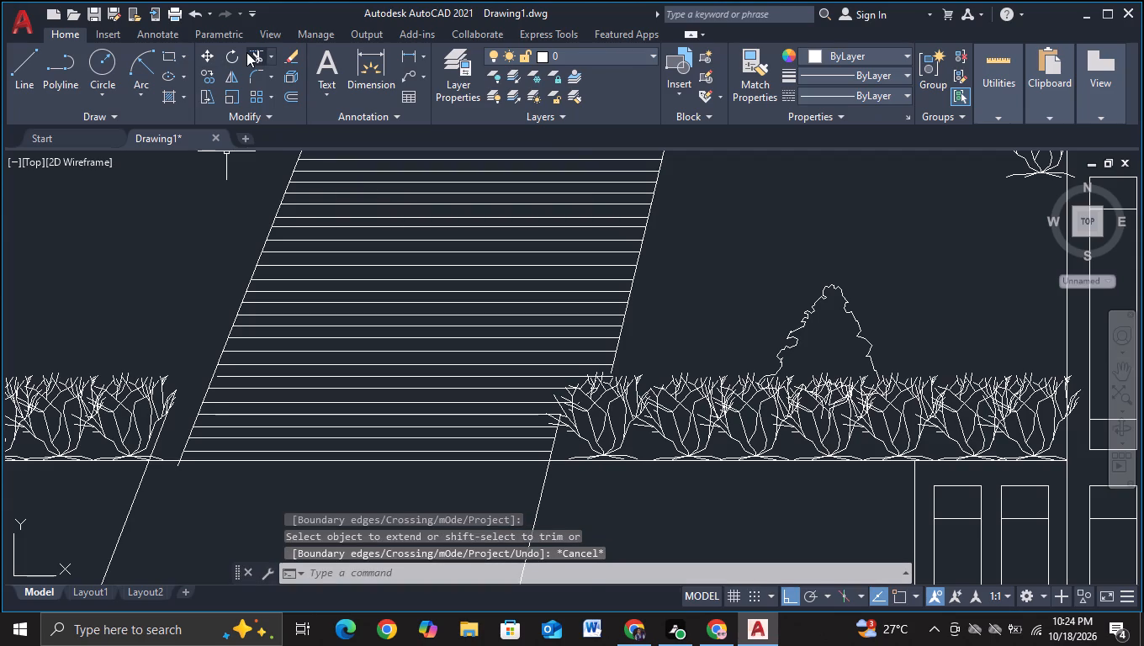
Trim the left-hand slanted line's overshoot at the terrace line and its pieces running through the shrub beside the stairs.
{"action": "left_click", "coordinate": [246, 52]}
{"action": "left_click", "coordinate": [181, 466]}
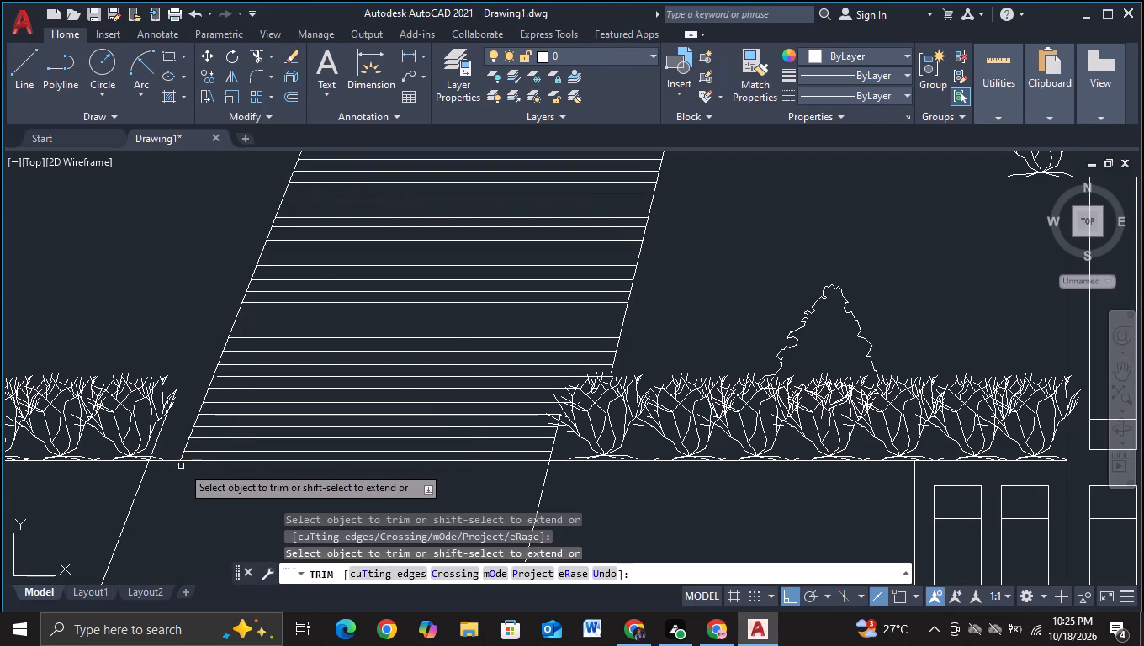
{"action": "scroll", "coordinate": [197, 469], "scroll_direction": "down", "scroll_amount": 2}
{"action": "middle_click_drag", "start_coordinate": [204, 495], "coordinate": [344, 438]}
{"action": "scroll", "coordinate": [322, 440], "scroll_direction": "up", "scroll_amount": 2}
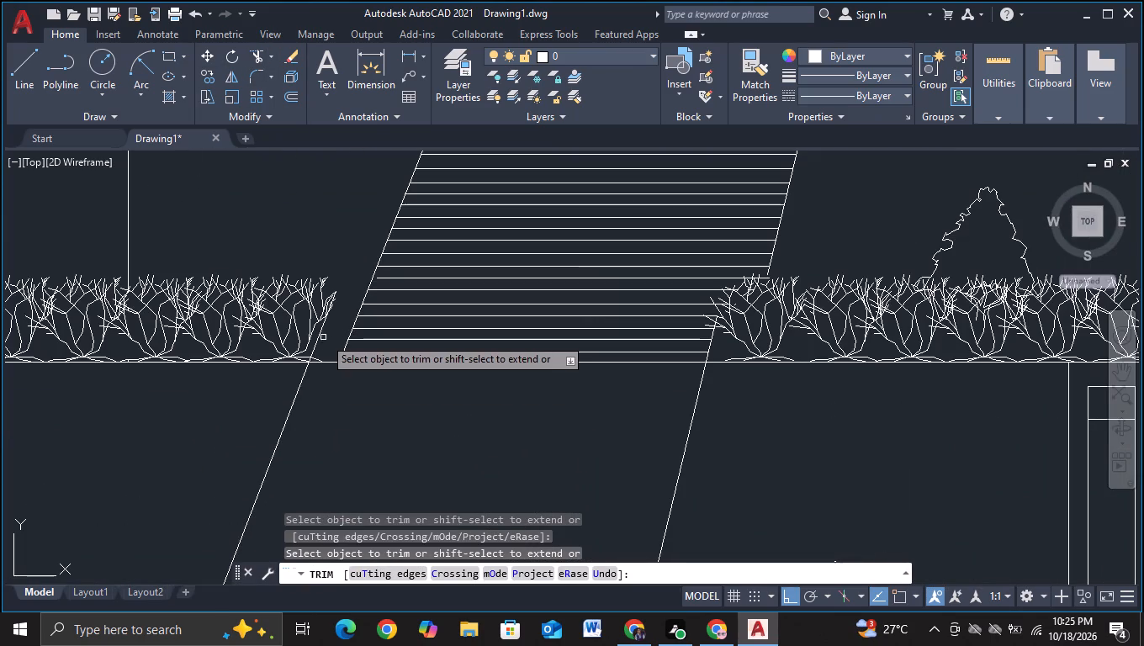
{"action": "left_click", "coordinate": [319, 337]}
{"action": "scroll", "coordinate": [311, 357], "scroll_direction": "up", "scroll_amount": 2}
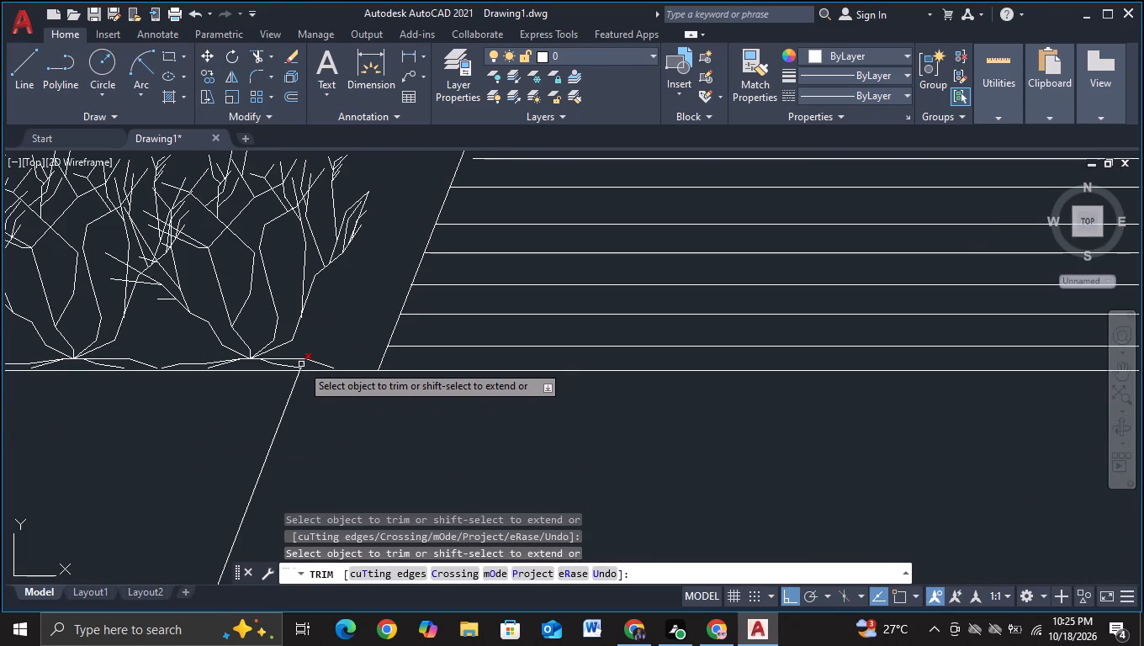
{"action": "left_click", "coordinate": [301, 364]}
{"action": "scroll", "coordinate": [325, 368], "scroll_direction": "down", "scroll_amount": 2}
{"action": "middle_click_drag", "start_coordinate": [389, 436], "coordinate": [289, 410]}
{"action": "scroll", "coordinate": [317, 415], "scroll_direction": "down", "scroll_amount": 1}
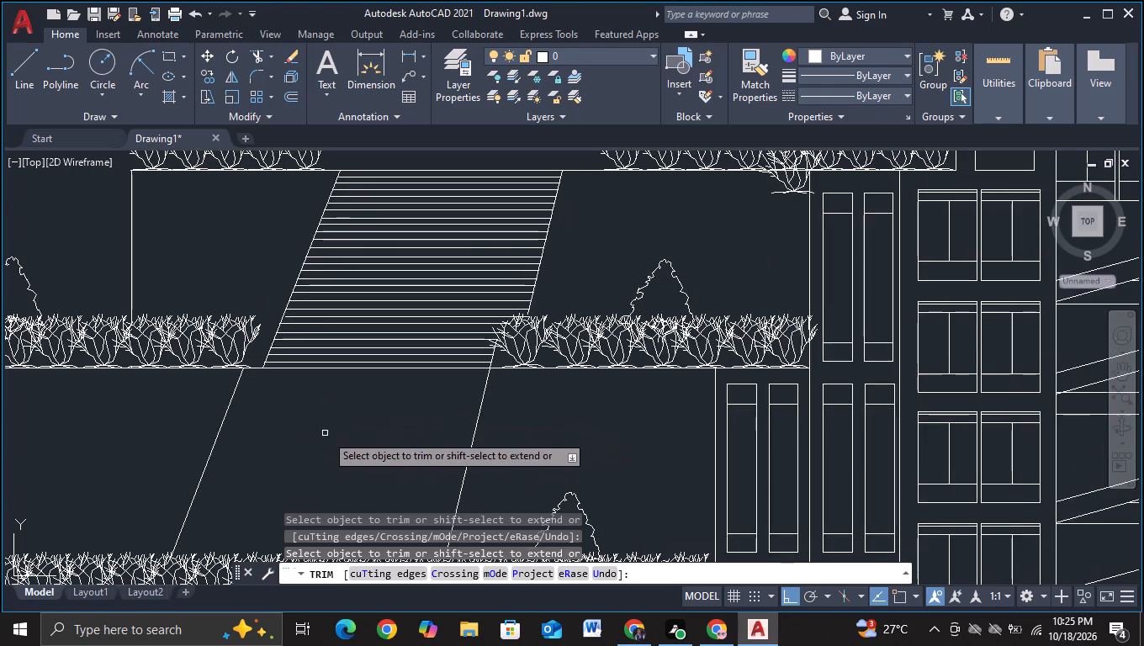
{"action": "middle_click_drag", "start_coordinate": [326, 434], "coordinate": [336, 366]}
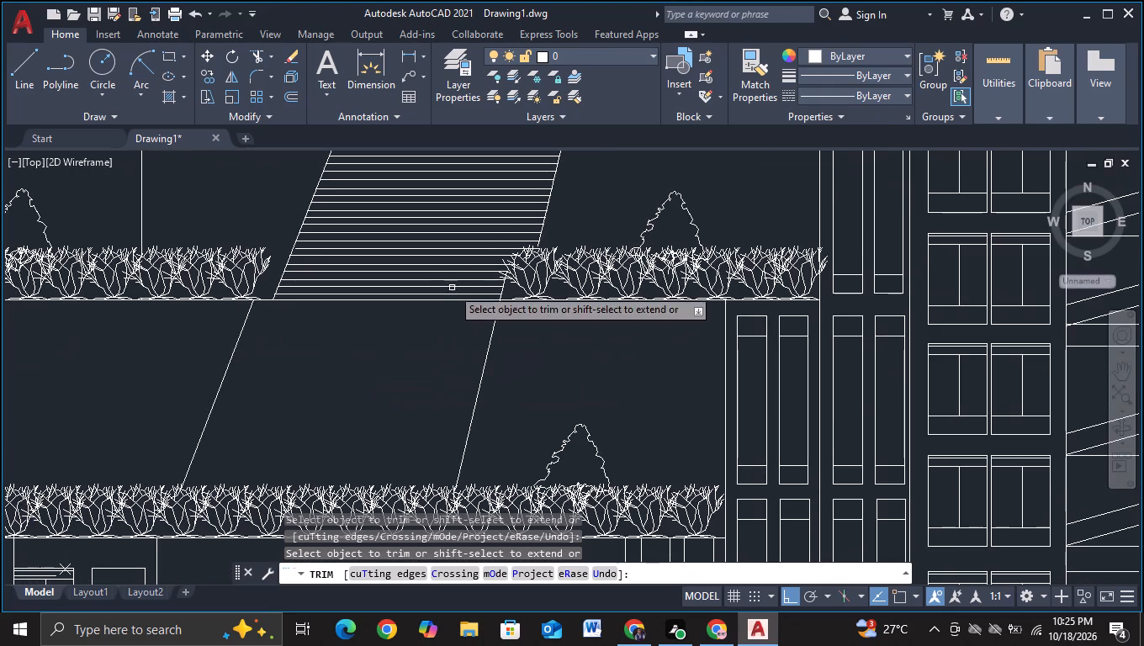
Trim the pieces of the right-hand slanted line that overlap the shrub at the foot of the upper stairs.
{"action": "scroll", "coordinate": [453, 286], "scroll_direction": "up", "scroll_amount": 2}
{"action": "scroll", "coordinate": [585, 300], "scroll_direction": "up", "scroll_amount": 1}
{"action": "left_click", "coordinate": [570, 227]}
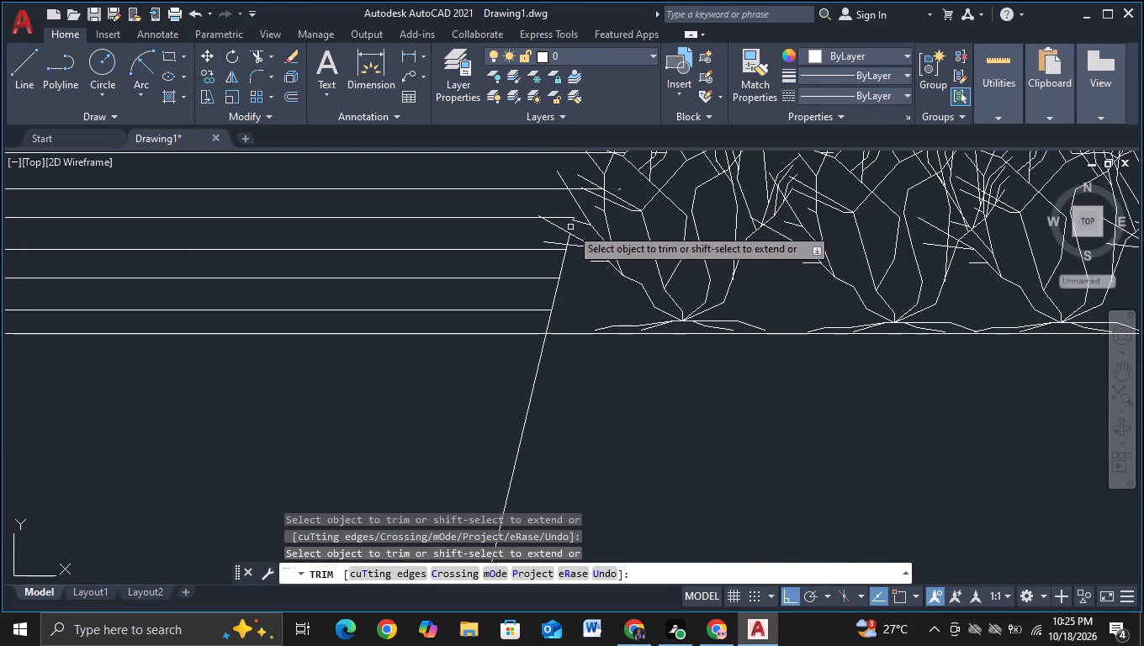
{"action": "left_click", "coordinate": [568, 239]}
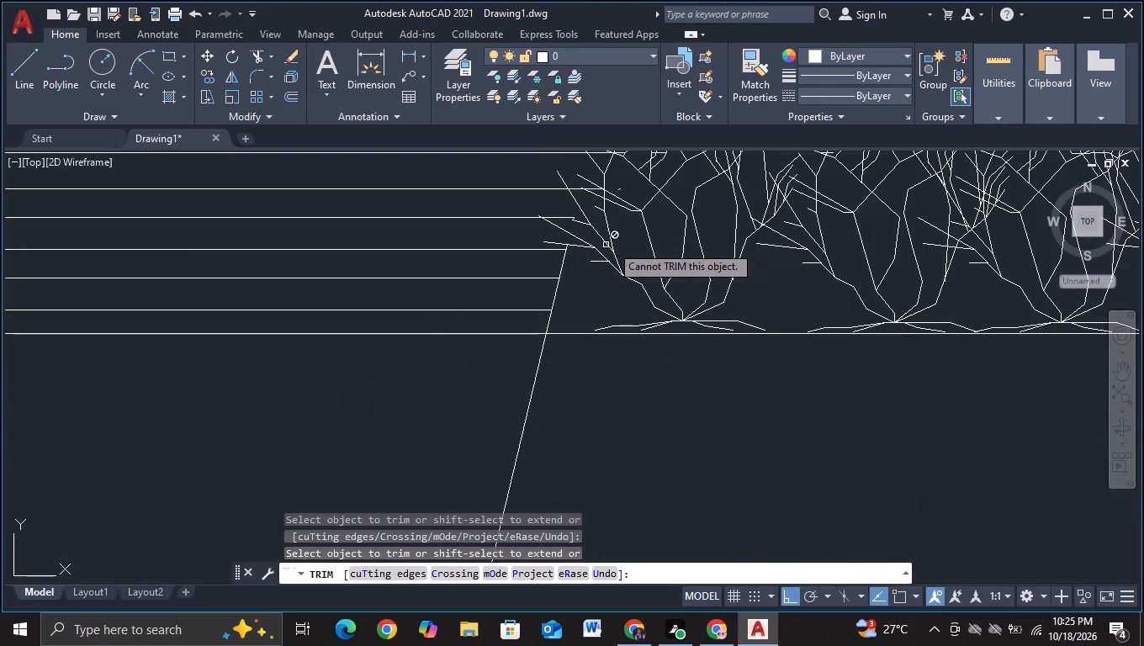
{"action": "middle_click_drag", "start_coordinate": [622, 257], "coordinate": [423, 436]}
{"action": "key", "text": "Escape"}
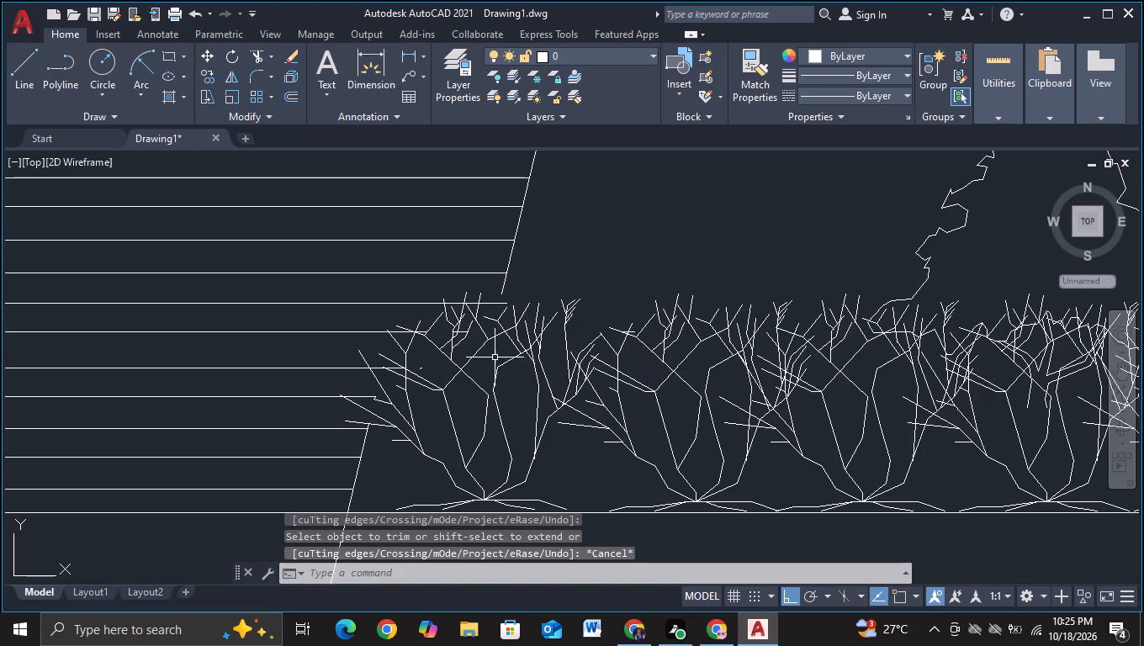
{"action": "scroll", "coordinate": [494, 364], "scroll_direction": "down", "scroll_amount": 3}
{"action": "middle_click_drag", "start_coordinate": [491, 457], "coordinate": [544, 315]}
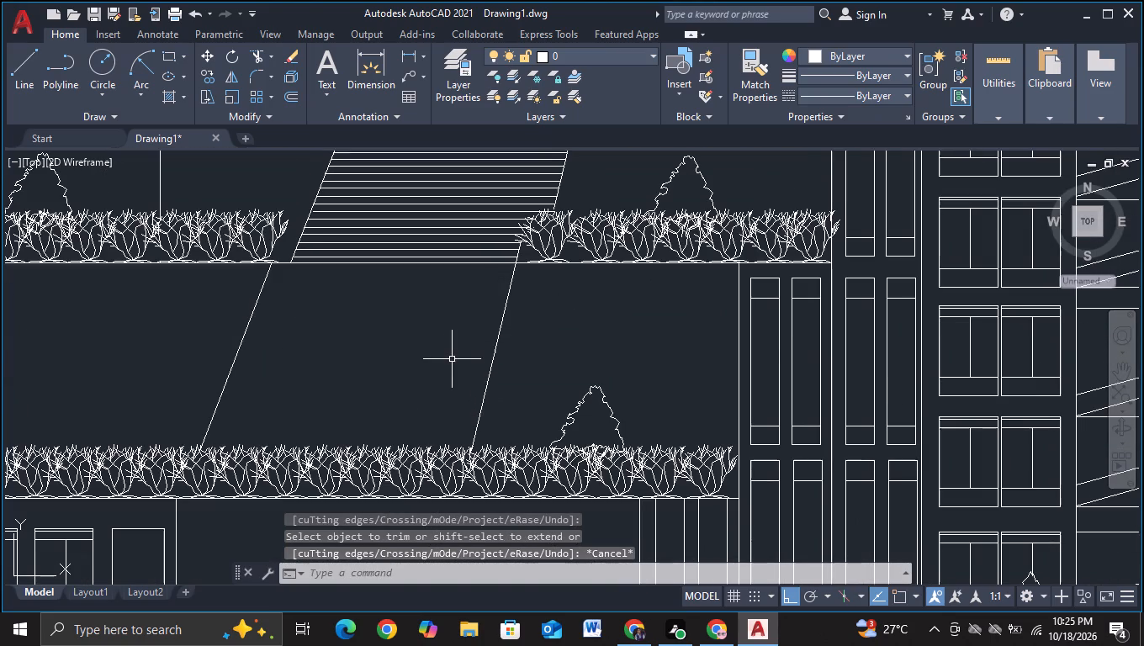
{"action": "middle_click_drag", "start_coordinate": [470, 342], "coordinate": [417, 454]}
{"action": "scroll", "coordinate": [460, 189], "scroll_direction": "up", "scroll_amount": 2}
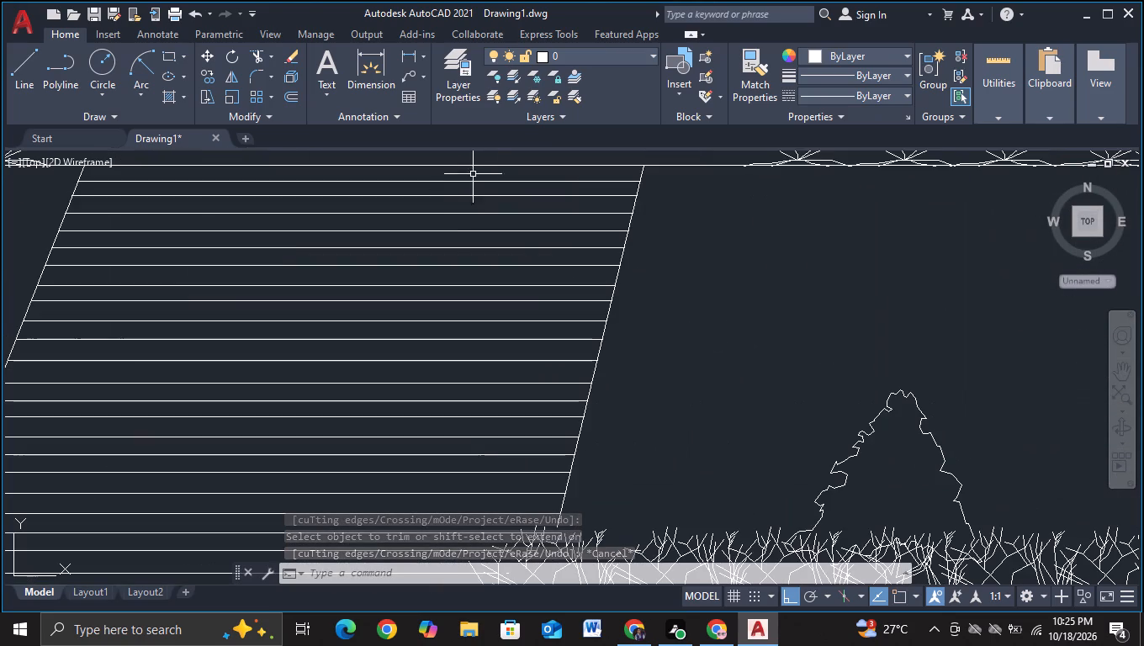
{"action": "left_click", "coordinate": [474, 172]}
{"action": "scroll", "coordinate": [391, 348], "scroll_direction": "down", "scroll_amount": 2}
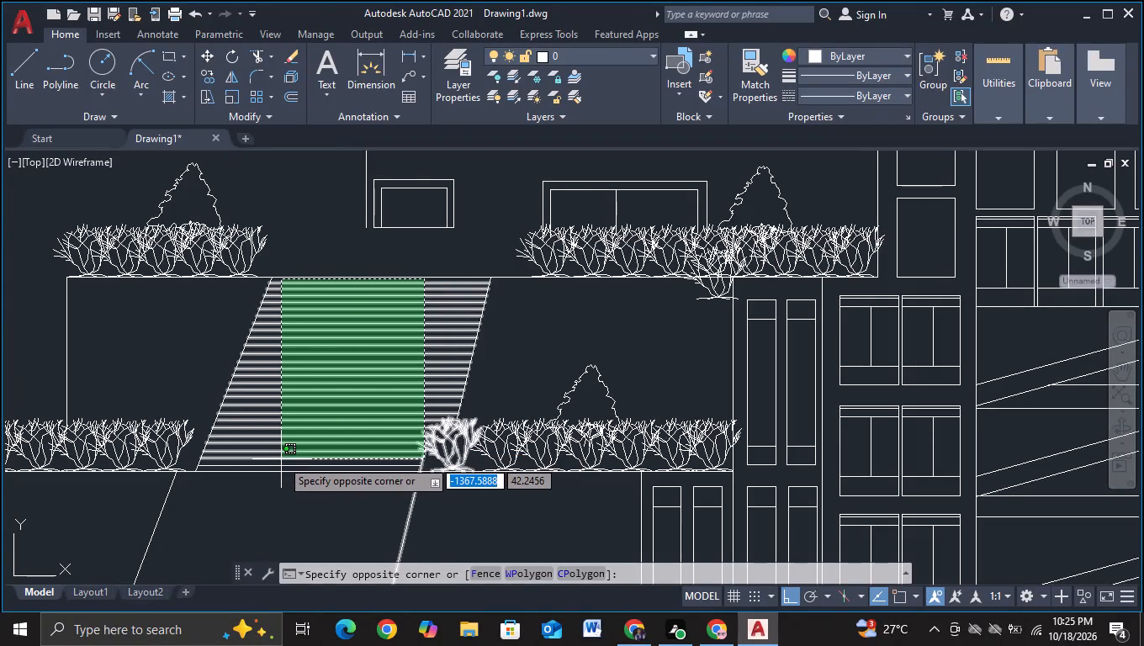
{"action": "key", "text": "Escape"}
Copy all the upper stairs' step lines about 29.6 units at 244°, with ortho off, between the slanted lines on the terrace wall below.
{"action": "scroll", "coordinate": [362, 287], "scroll_direction": "up", "scroll_amount": 1}
{"action": "left_click", "coordinate": [368, 275]}
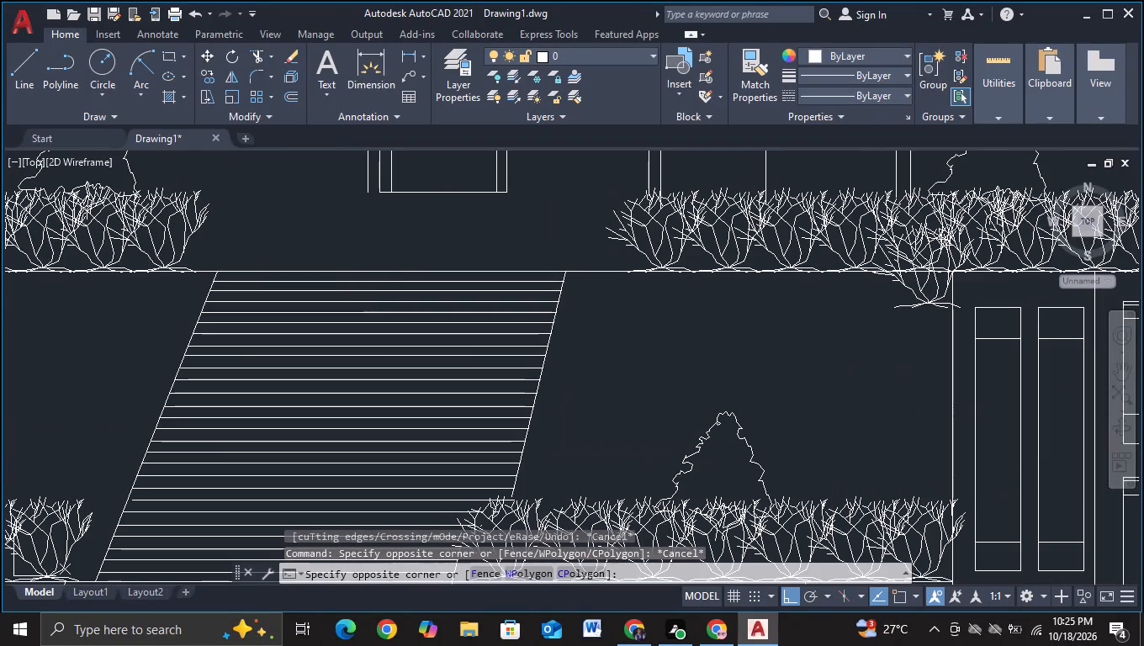
{"action": "middle_click_drag", "start_coordinate": [307, 431], "coordinate": [311, 264]}
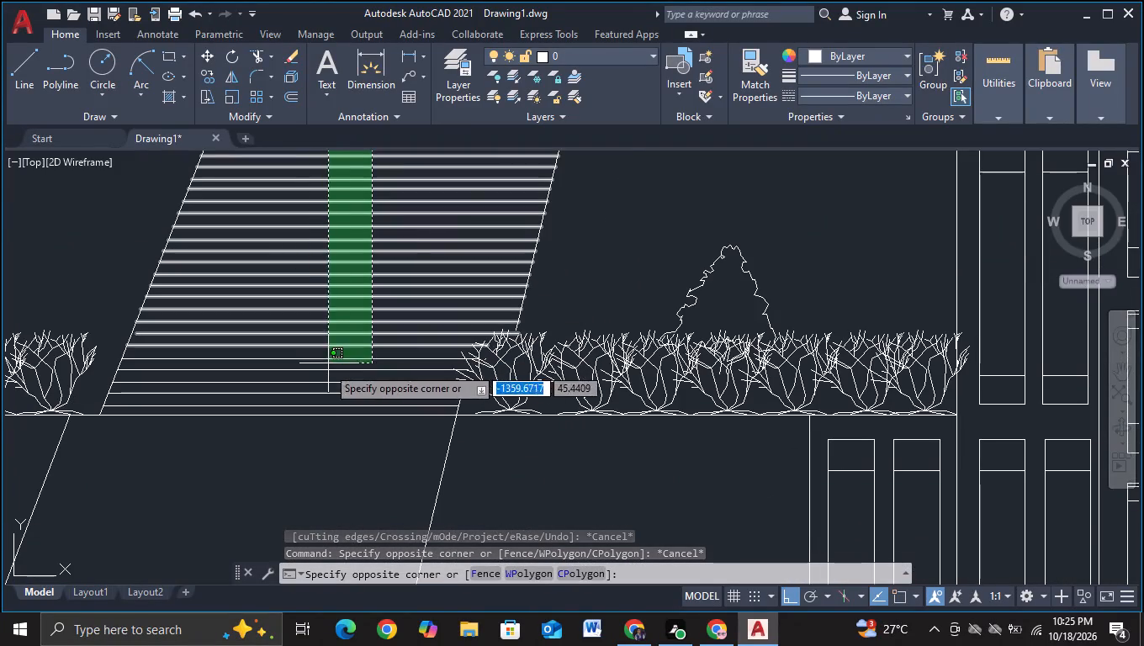
{"action": "left_click", "coordinate": [344, 413]}
{"action": "scroll", "coordinate": [435, 369], "scroll_direction": "down", "scroll_amount": 3}
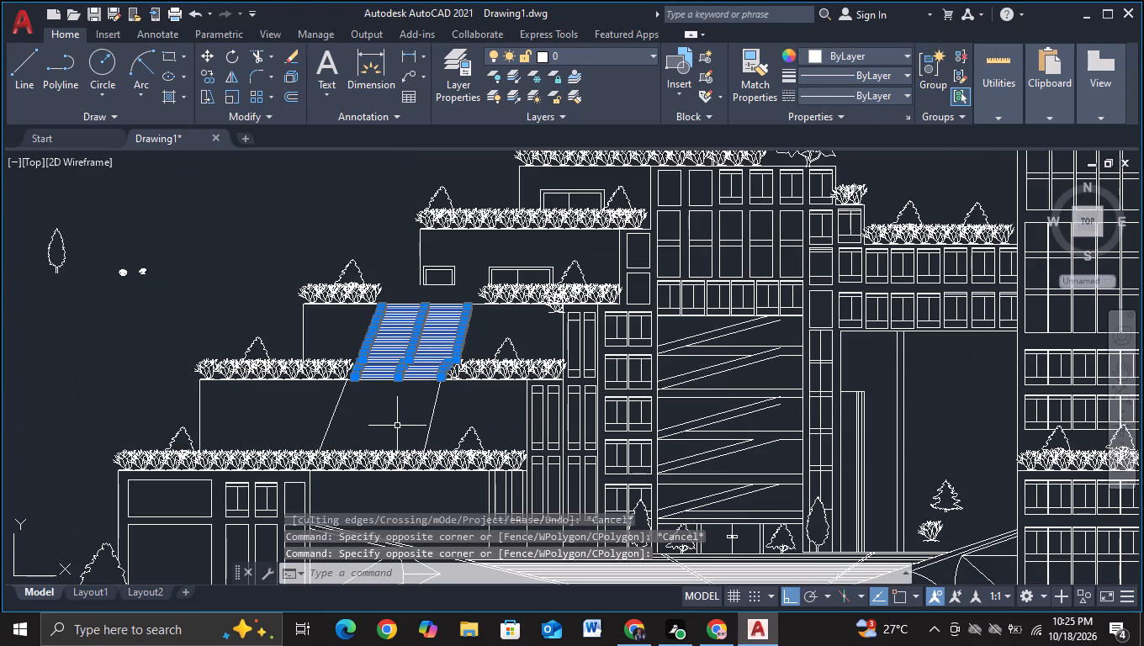
{"action": "key", "text": "c"}
{"action": "left_click", "coordinate": [444, 480]}
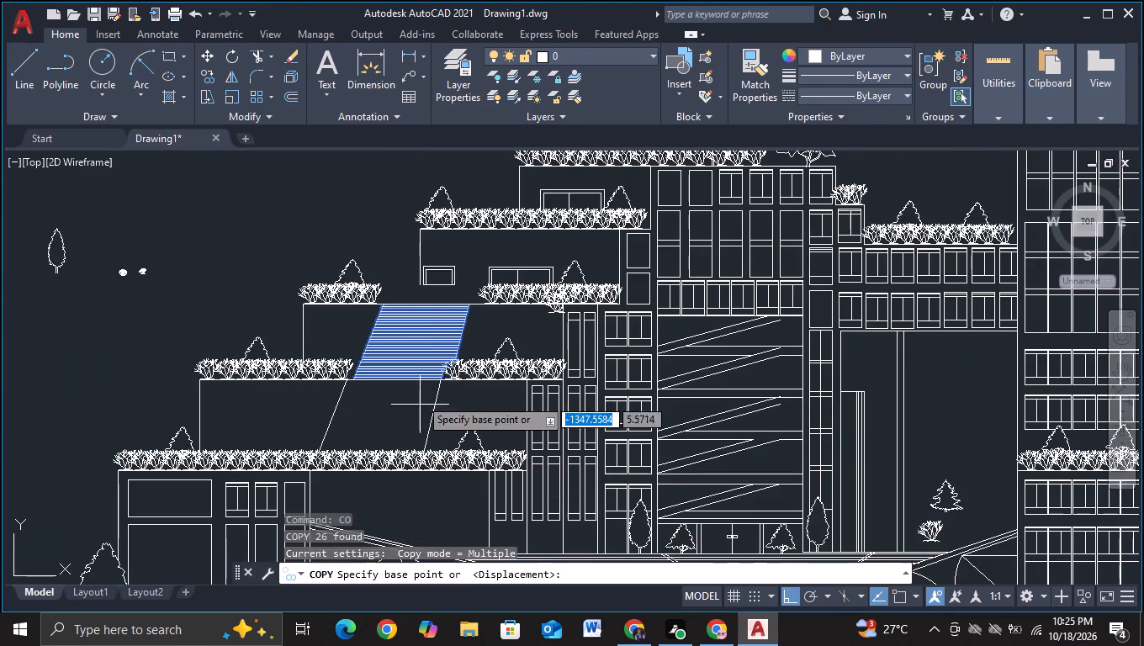
{"action": "left_click", "coordinate": [417, 343]}
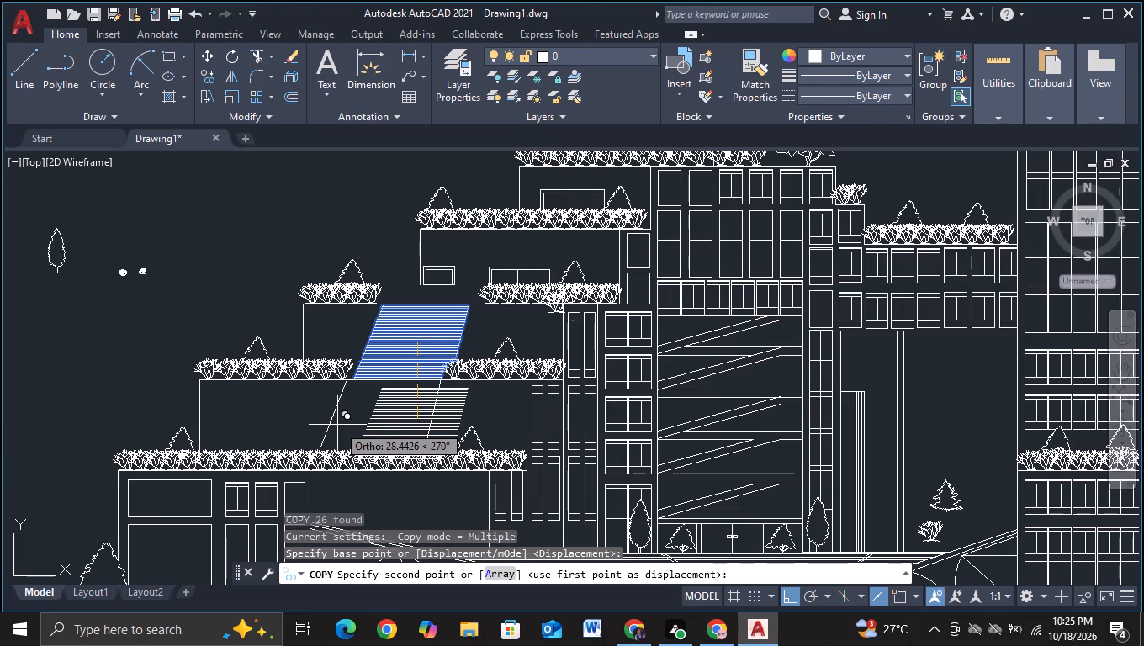
{"action": "key", "text": "F8"}
{"action": "scroll", "coordinate": [384, 421], "scroll_direction": "up", "scroll_amount": 1}
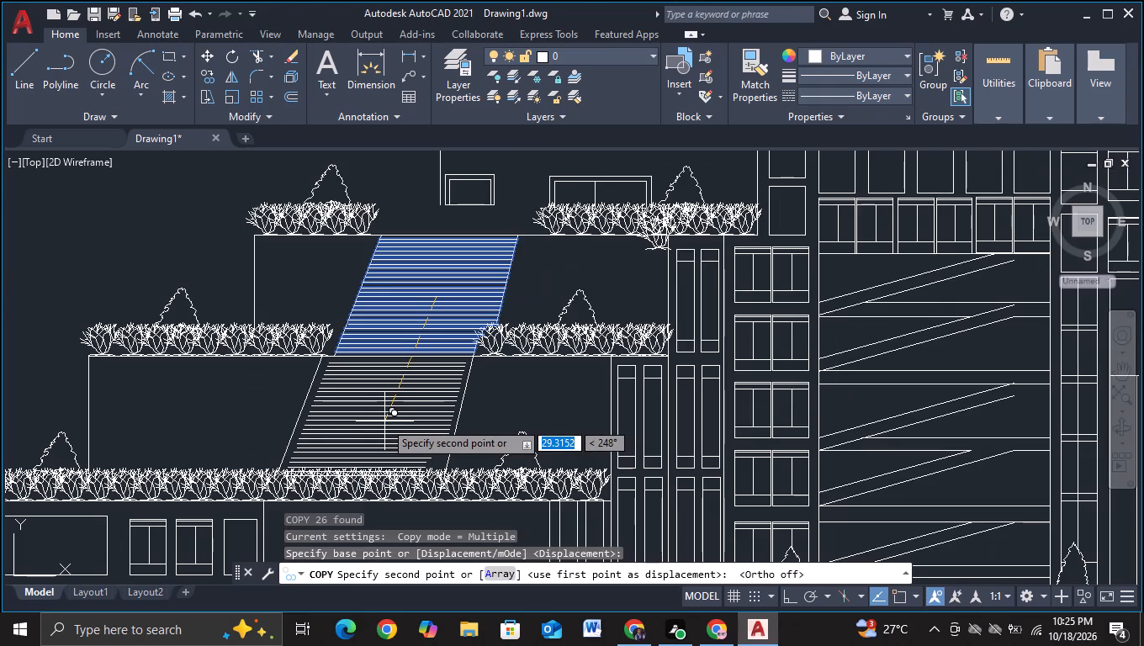
{"action": "scroll", "coordinate": [374, 420], "scroll_direction": "up", "scroll_amount": 1}
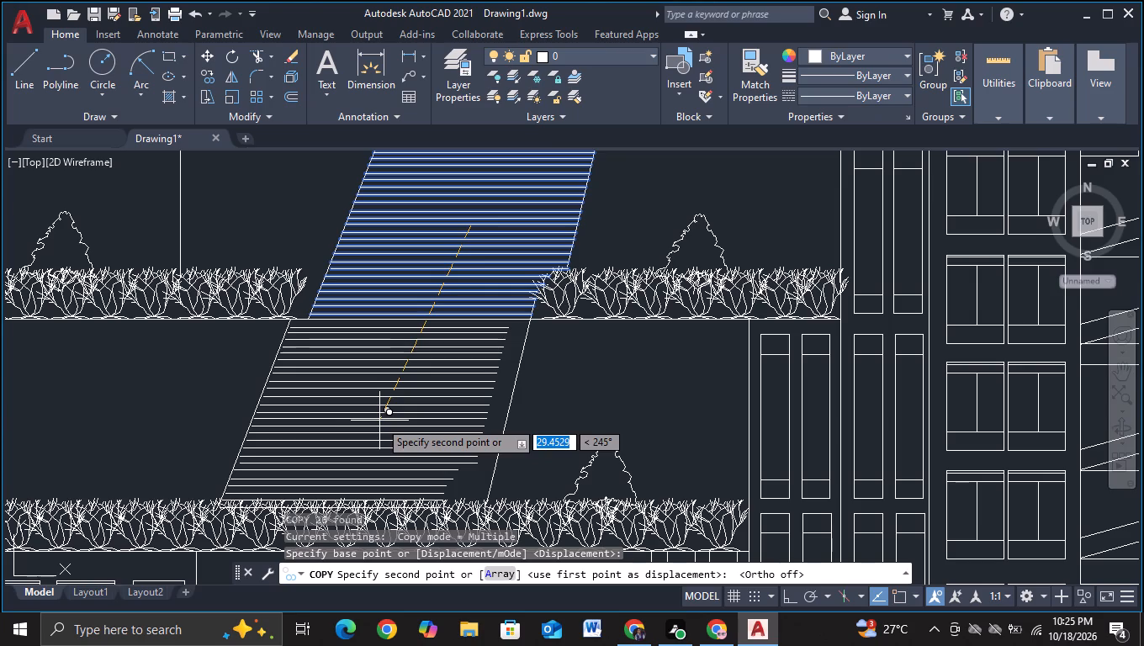
{"action": "left_click", "coordinate": [377, 421]}
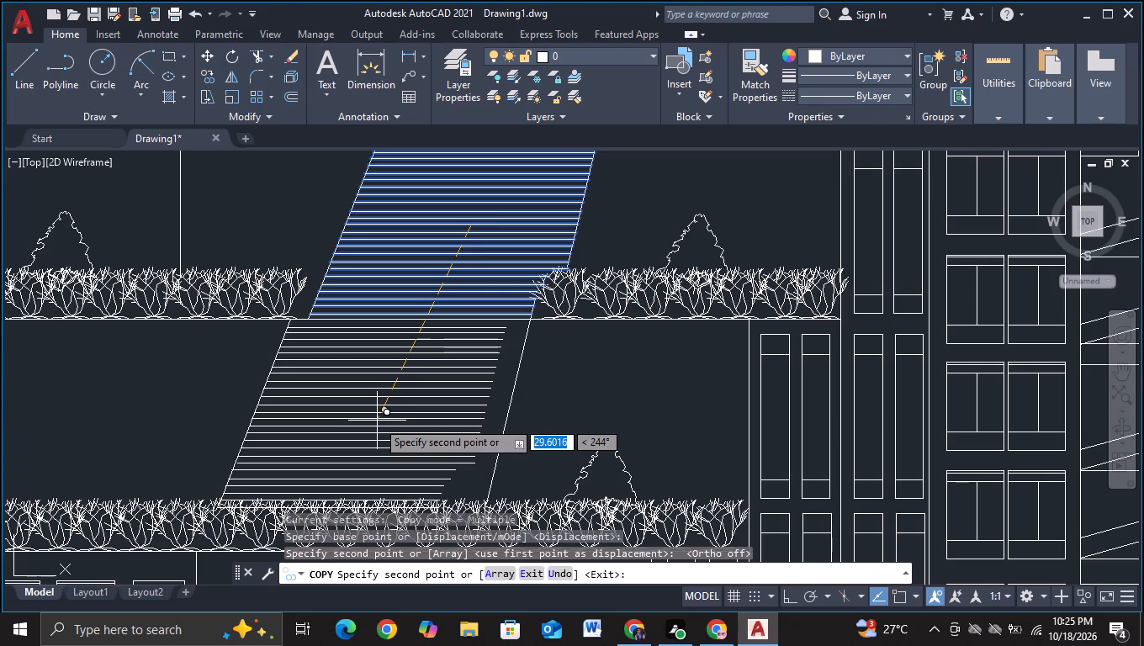
{"action": "key", "text": "Escape"}
Erase the lowest copied step line that runs through the hedge below the lower stairs.
{"action": "scroll", "coordinate": [342, 427], "scroll_direction": "up", "scroll_amount": 2}
{"action": "middle_click_drag", "start_coordinate": [338, 434], "coordinate": [553, 289]}
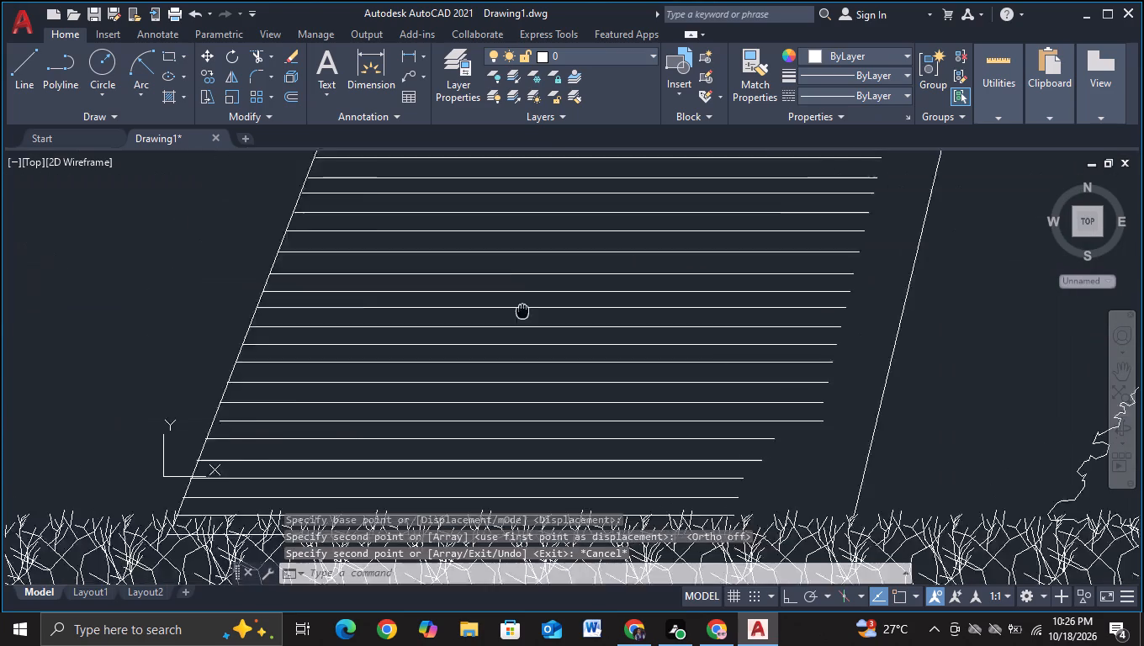
{"action": "middle_click_drag", "start_coordinate": [553, 289], "coordinate": [589, 268]}
{"action": "middle_click_drag", "start_coordinate": [492, 334], "coordinate": [500, 235]}
{"action": "left_click", "coordinate": [259, 64]}
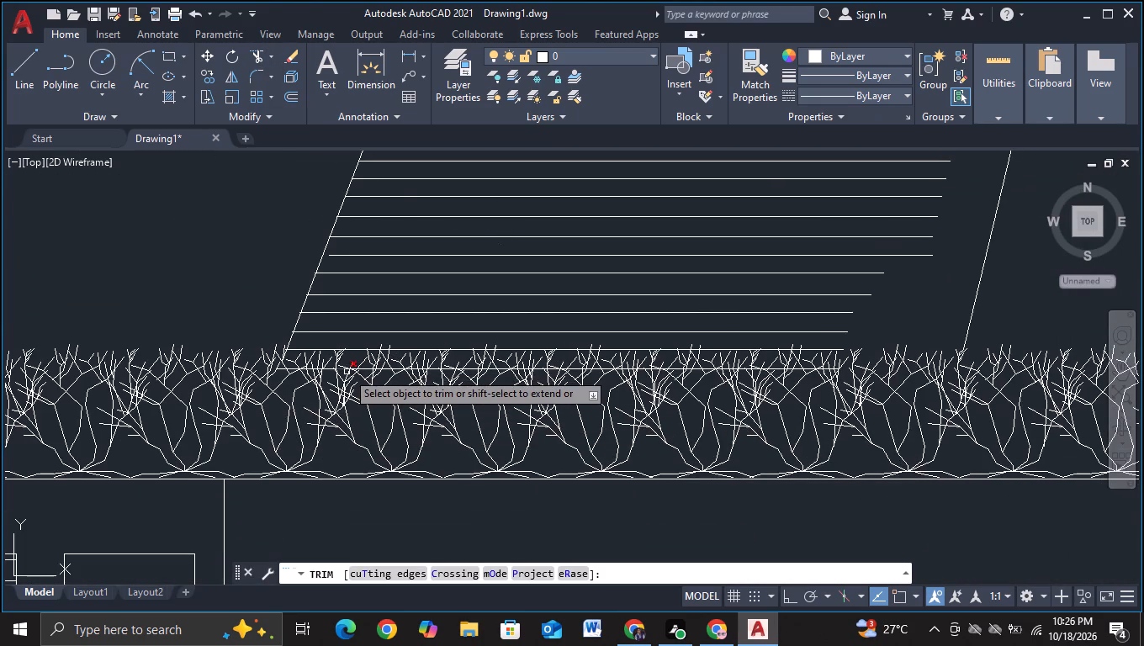
{"action": "key", "text": "Escape"}
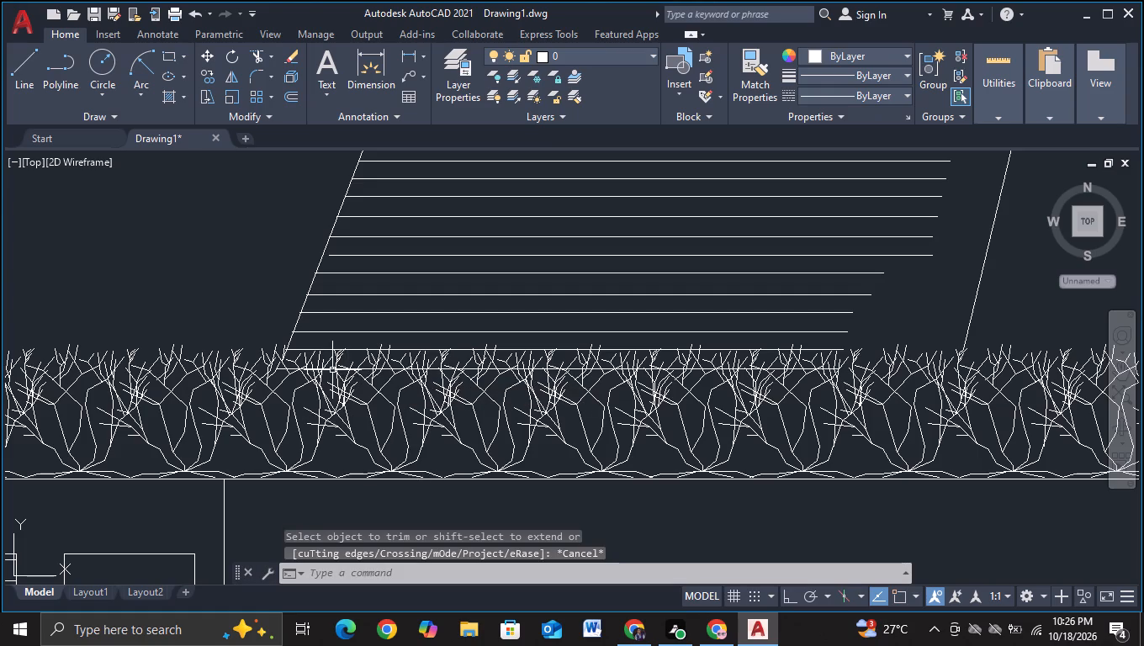
{"action": "left_click", "coordinate": [329, 370]}
{"action": "key", "text": "Delete"}
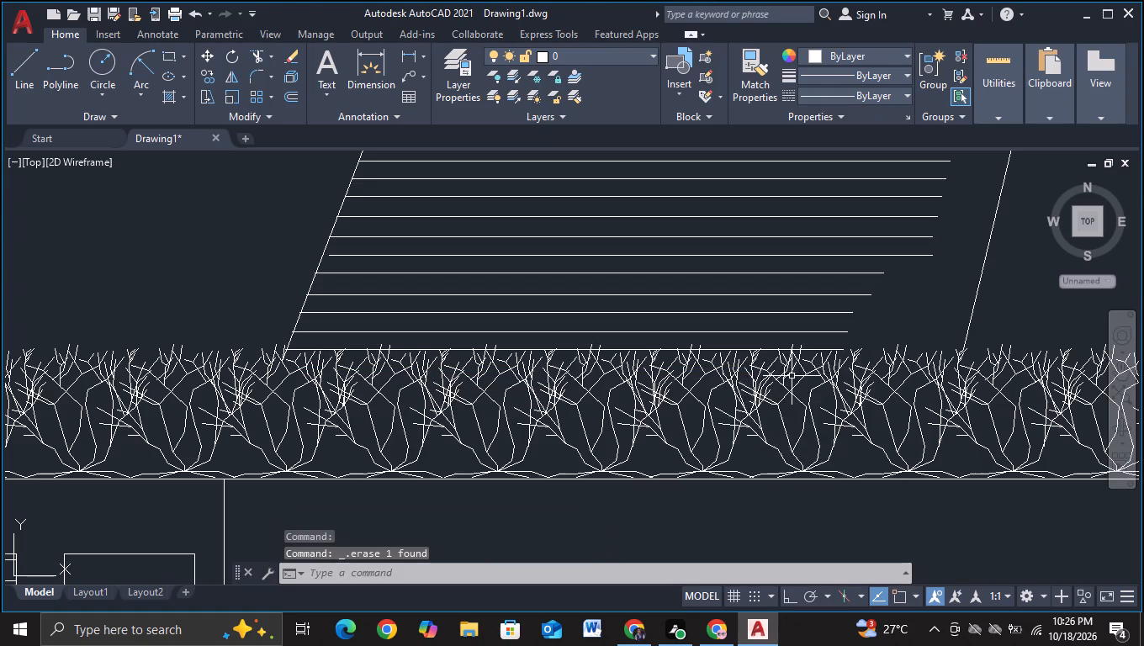
Extend the bottom step line of the lower stairs, along the hedge tops, to the right-hand slanted line.
{"action": "middle_click_drag", "start_coordinate": [683, 388], "coordinate": [388, 423]}
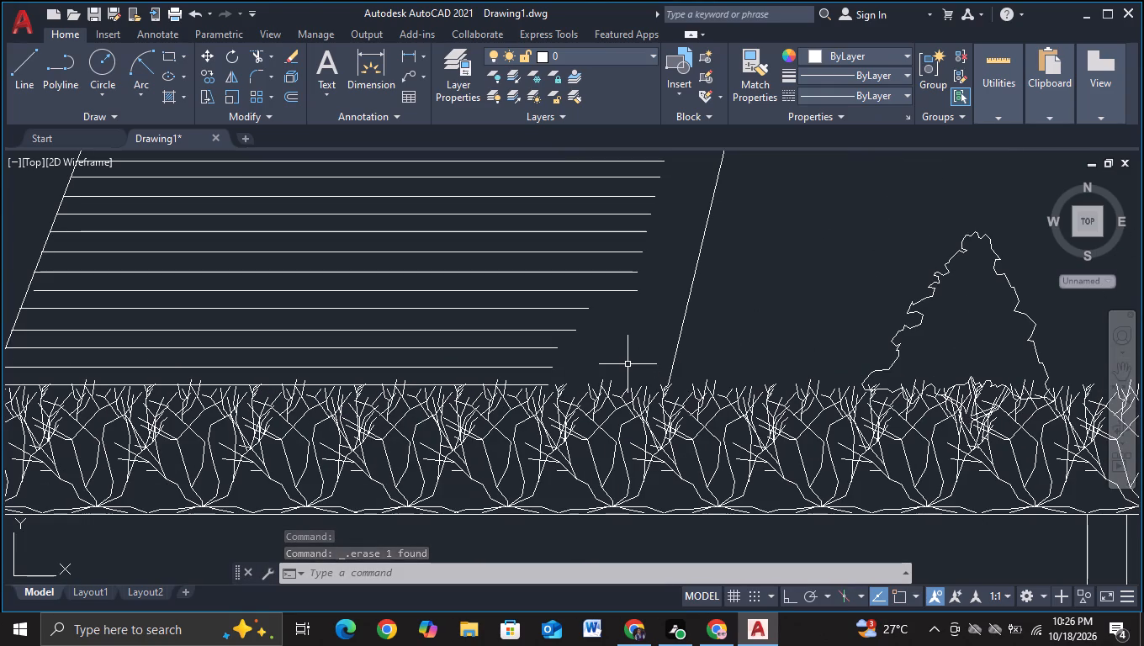
{"action": "key", "text": "Escape"}
{"action": "key", "text": "e"}
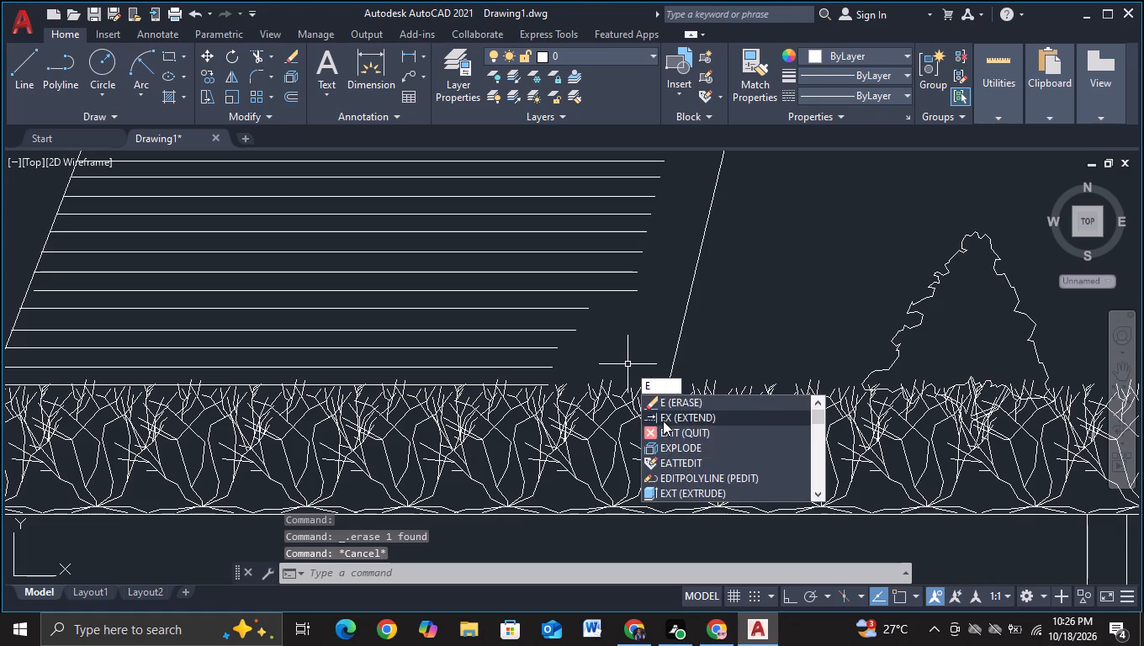
{"action": "left_click", "coordinate": [663, 421]}
{"action": "left_click_drag", "start_coordinate": [509, 394], "coordinate": [521, 369]}
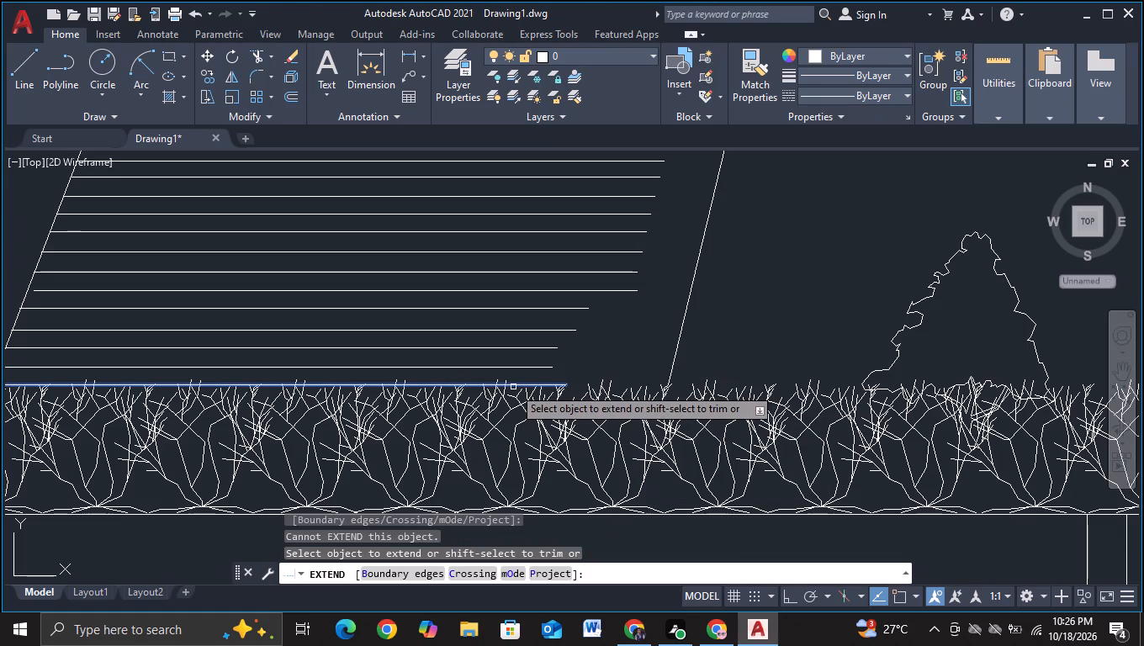
{"action": "left_click", "coordinate": [540, 387]}
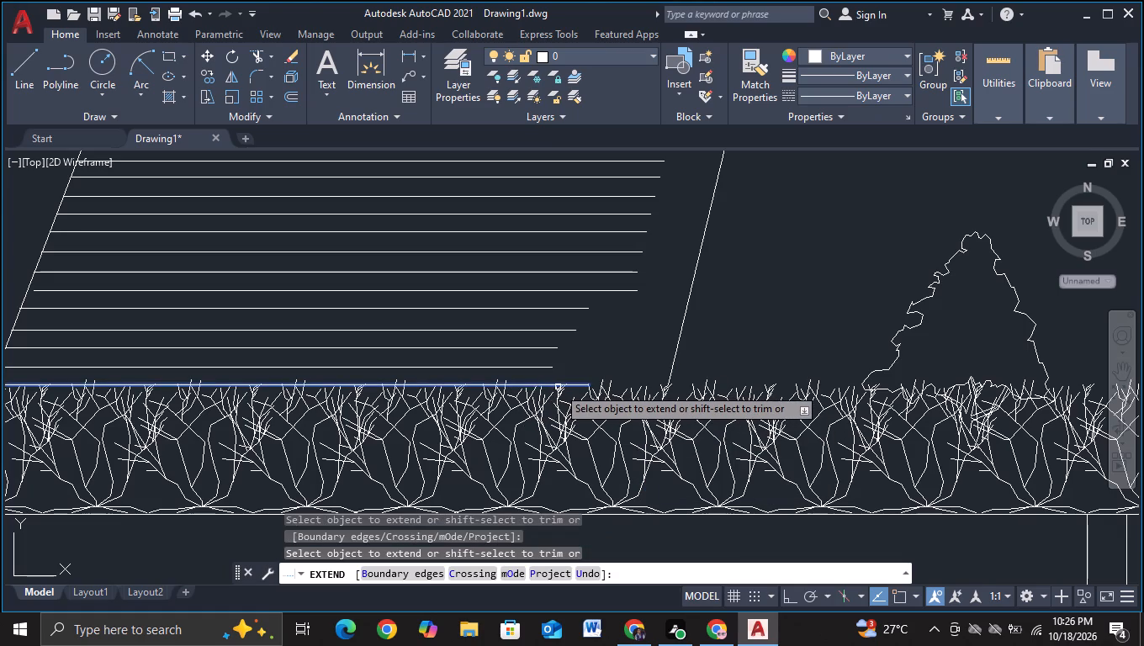
{"action": "left_click", "coordinate": [558, 387]}
{"action": "left_click", "coordinate": [578, 385]}
{"action": "left_click", "coordinate": [597, 387]}
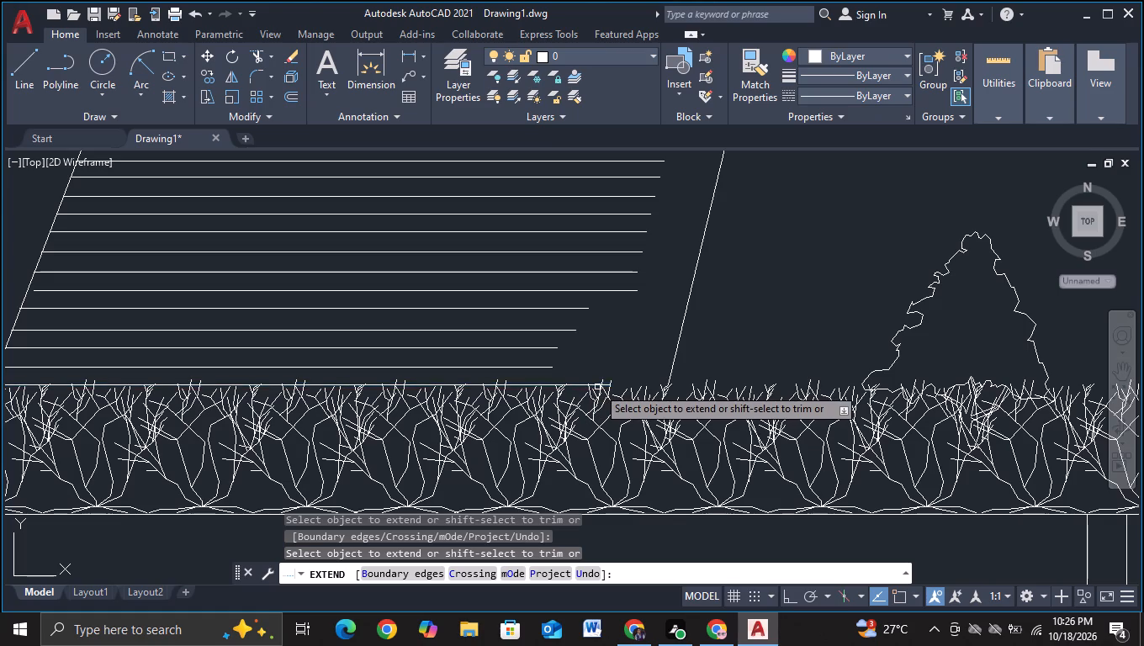
{"action": "left_click", "coordinate": [610, 387]}
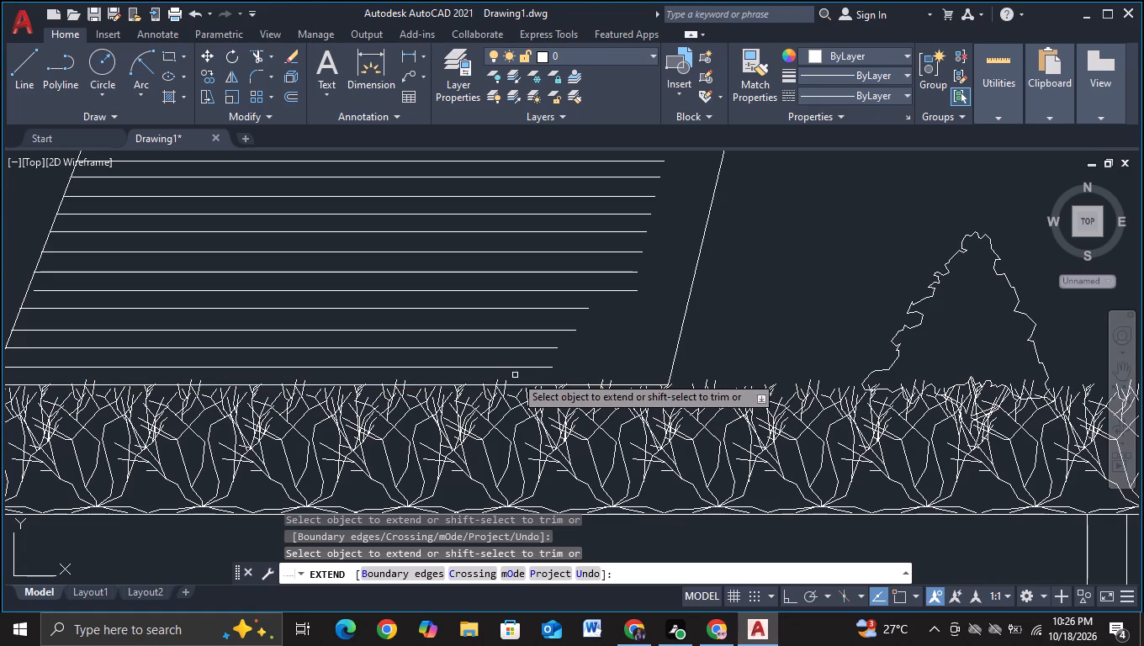
Extend the right ends of the remaining lower step lines to the right-hand slanted line with fence selections.
{"action": "left_click_drag", "start_coordinate": [515, 375], "coordinate": [604, 227]}
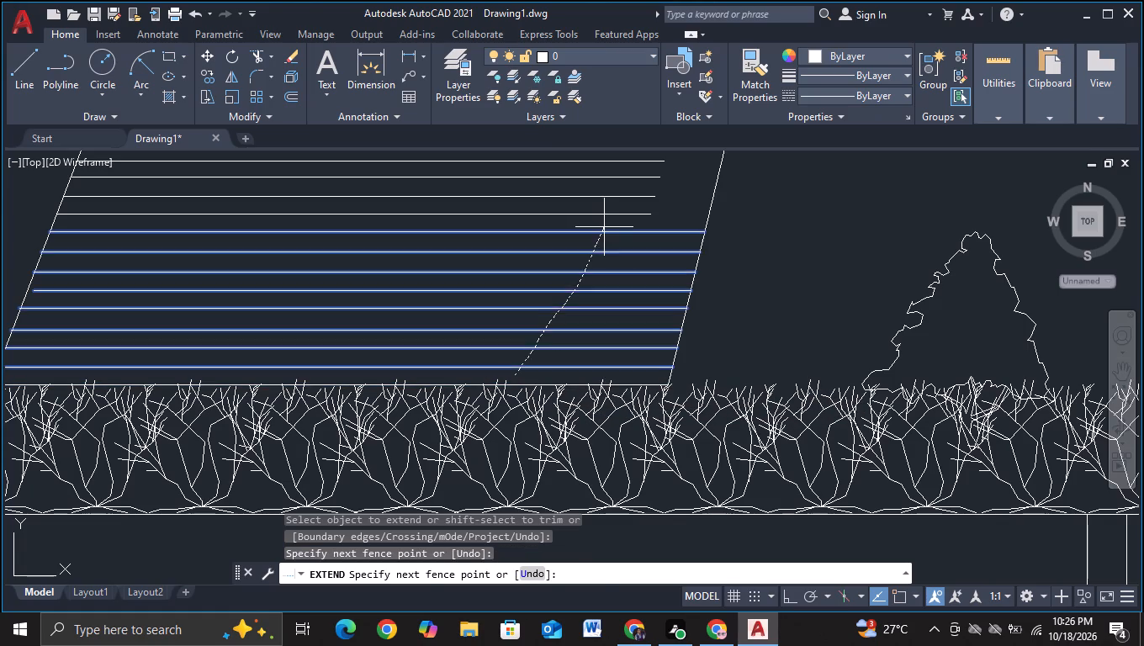
{"action": "middle_click_drag", "start_coordinate": [604, 227], "coordinate": [557, 430]}
{"action": "left_click_drag", "start_coordinate": [564, 423], "coordinate": [575, 380]}
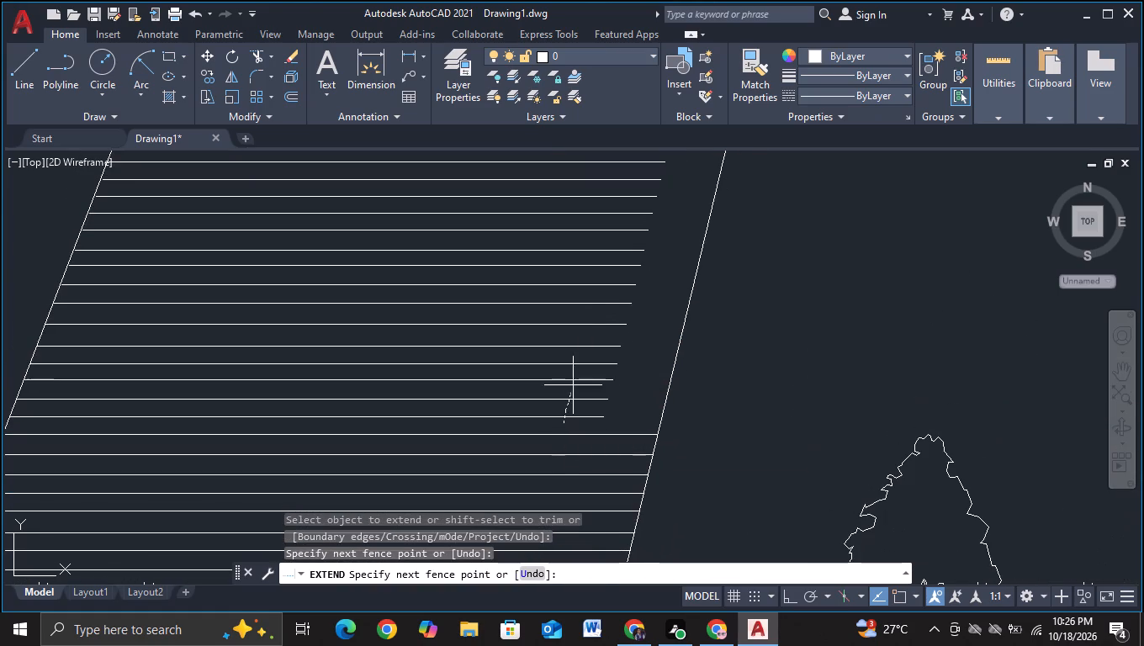
{"action": "left_click_drag", "start_coordinate": [575, 380], "coordinate": [629, 218]}
{"action": "middle_click_drag", "start_coordinate": [629, 218], "coordinate": [490, 610]}
{"action": "middle_click_drag", "start_coordinate": [495, 596], "coordinate": [509, 492]}
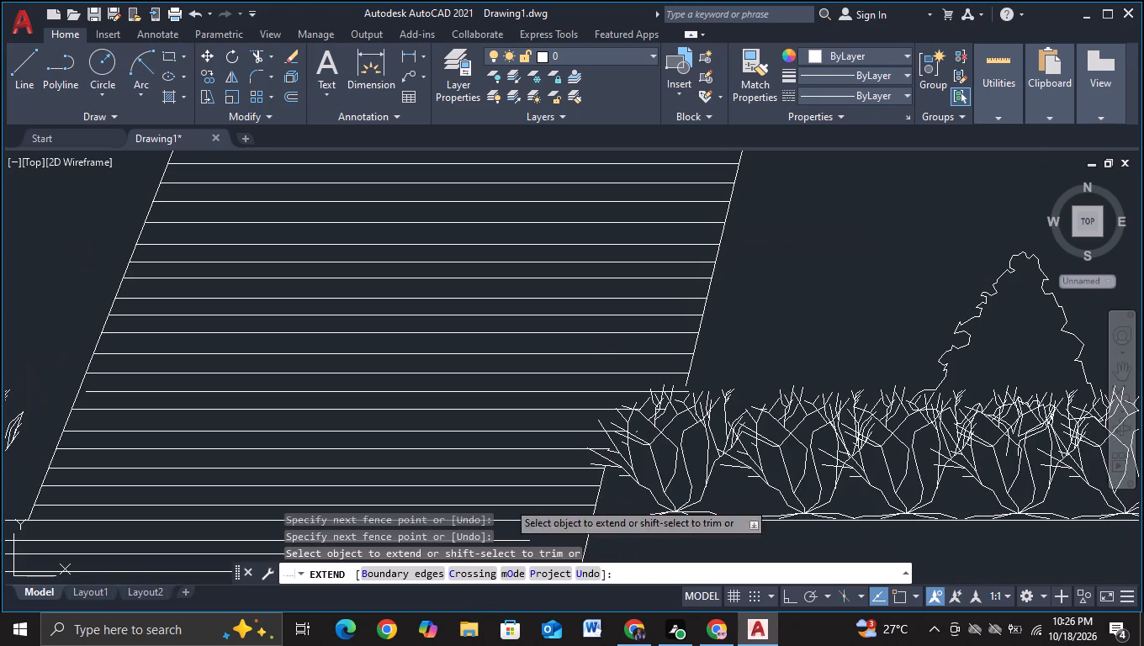
{"action": "middle_click_drag", "start_coordinate": [509, 492], "coordinate": [519, 428]}
{"action": "middle_click_drag", "start_coordinate": [511, 461], "coordinate": [596, 310]}
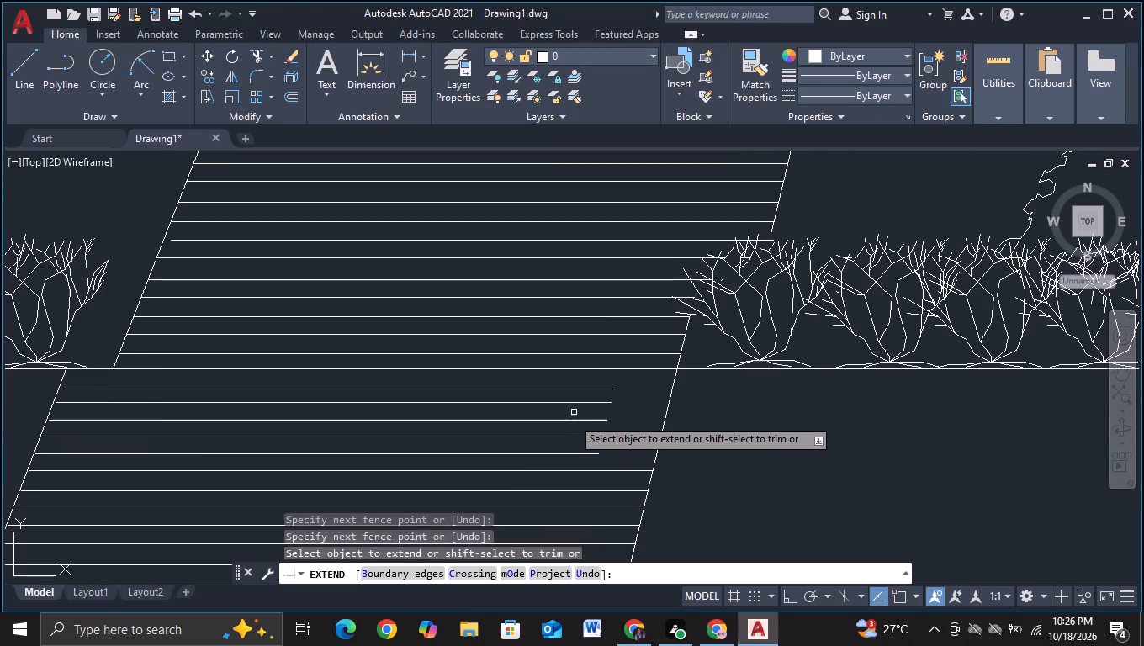
{"action": "left_click_drag", "start_coordinate": [559, 460], "coordinate": [592, 373]}
{"action": "scroll", "coordinate": [620, 403], "scroll_direction": "down", "scroll_amount": 1}
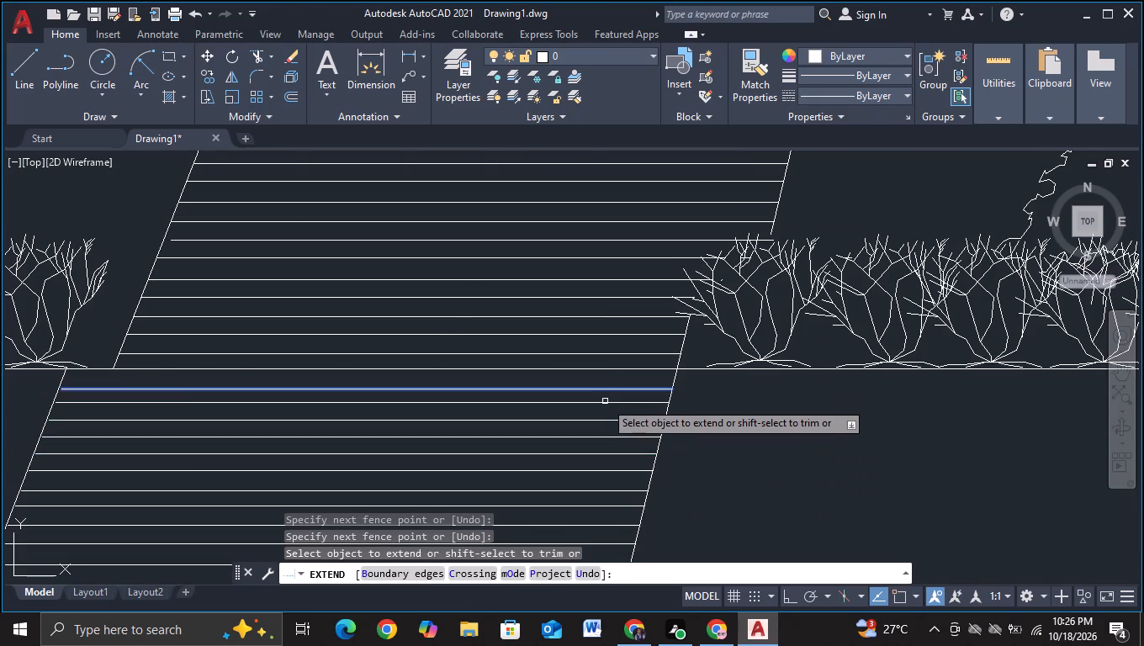
{"action": "scroll", "coordinate": [622, 403], "scroll_direction": "down", "scroll_amount": 1}
{"action": "middle_click_drag", "start_coordinate": [712, 471], "coordinate": [718, 425]}
{"action": "key", "text": "Escape"}
{"action": "middle_click_drag", "start_coordinate": [715, 432], "coordinate": [716, 405]}
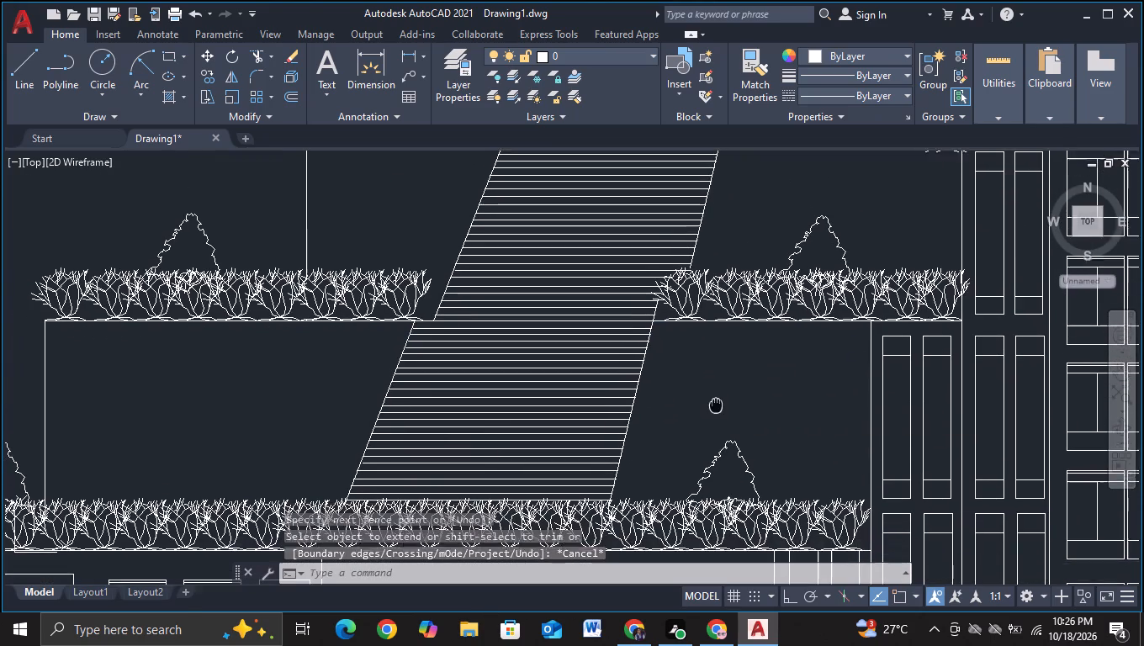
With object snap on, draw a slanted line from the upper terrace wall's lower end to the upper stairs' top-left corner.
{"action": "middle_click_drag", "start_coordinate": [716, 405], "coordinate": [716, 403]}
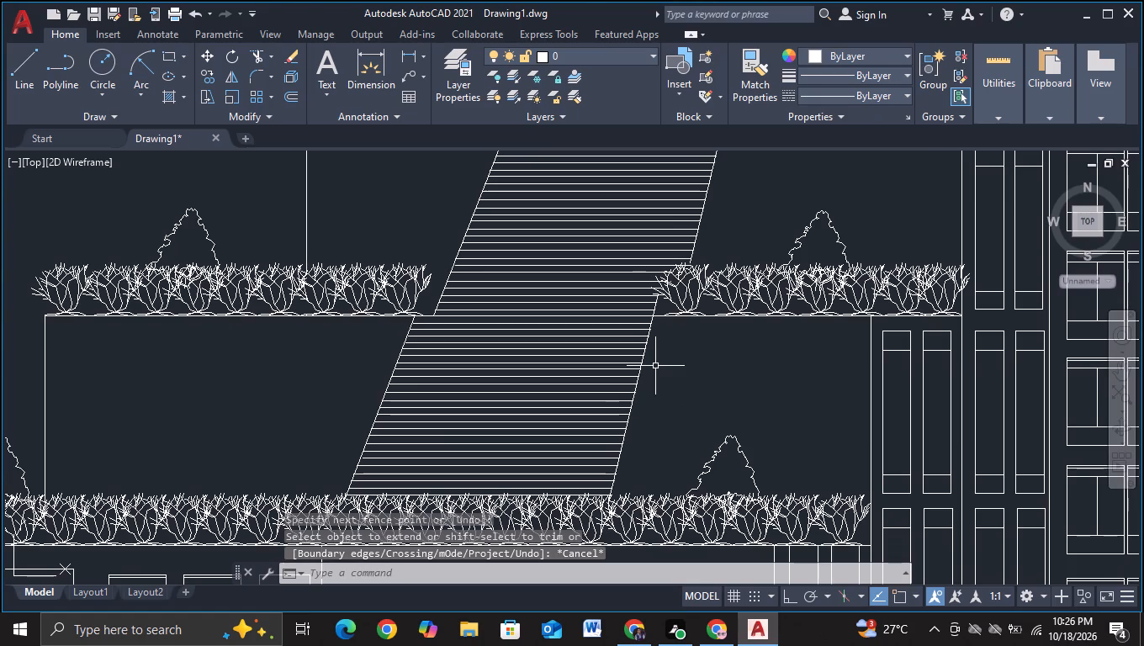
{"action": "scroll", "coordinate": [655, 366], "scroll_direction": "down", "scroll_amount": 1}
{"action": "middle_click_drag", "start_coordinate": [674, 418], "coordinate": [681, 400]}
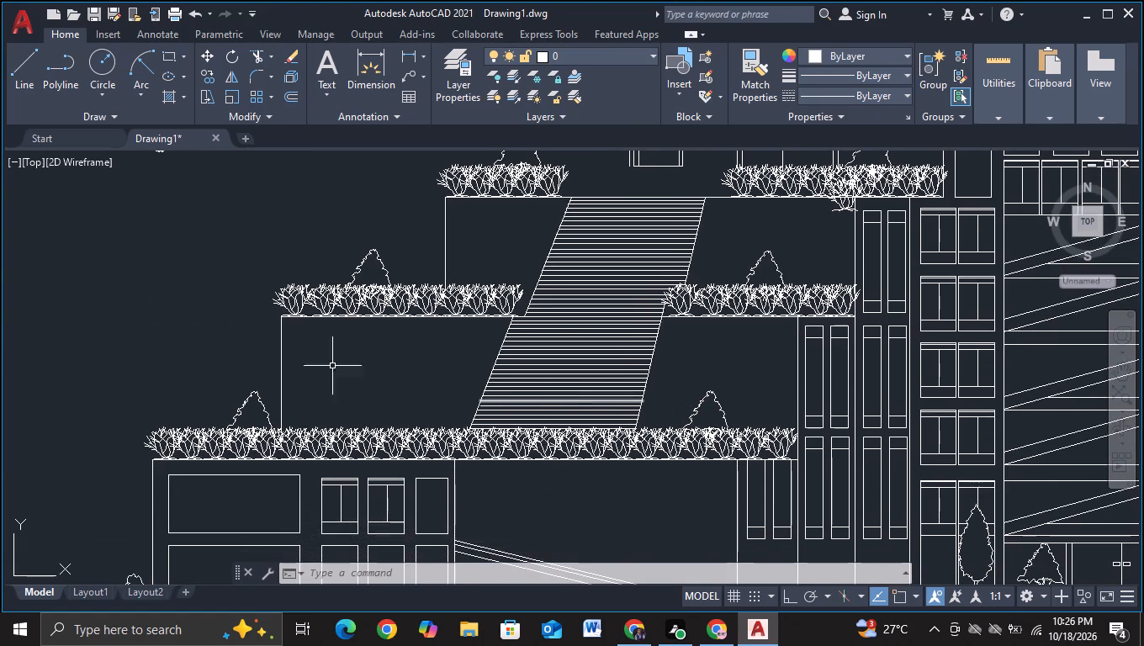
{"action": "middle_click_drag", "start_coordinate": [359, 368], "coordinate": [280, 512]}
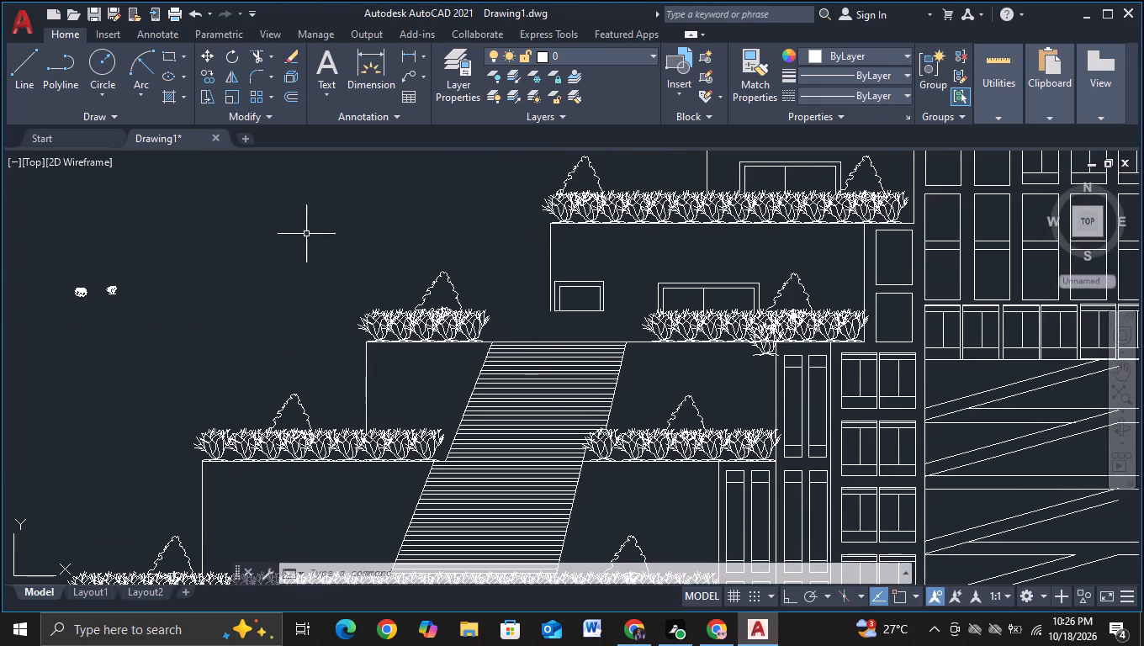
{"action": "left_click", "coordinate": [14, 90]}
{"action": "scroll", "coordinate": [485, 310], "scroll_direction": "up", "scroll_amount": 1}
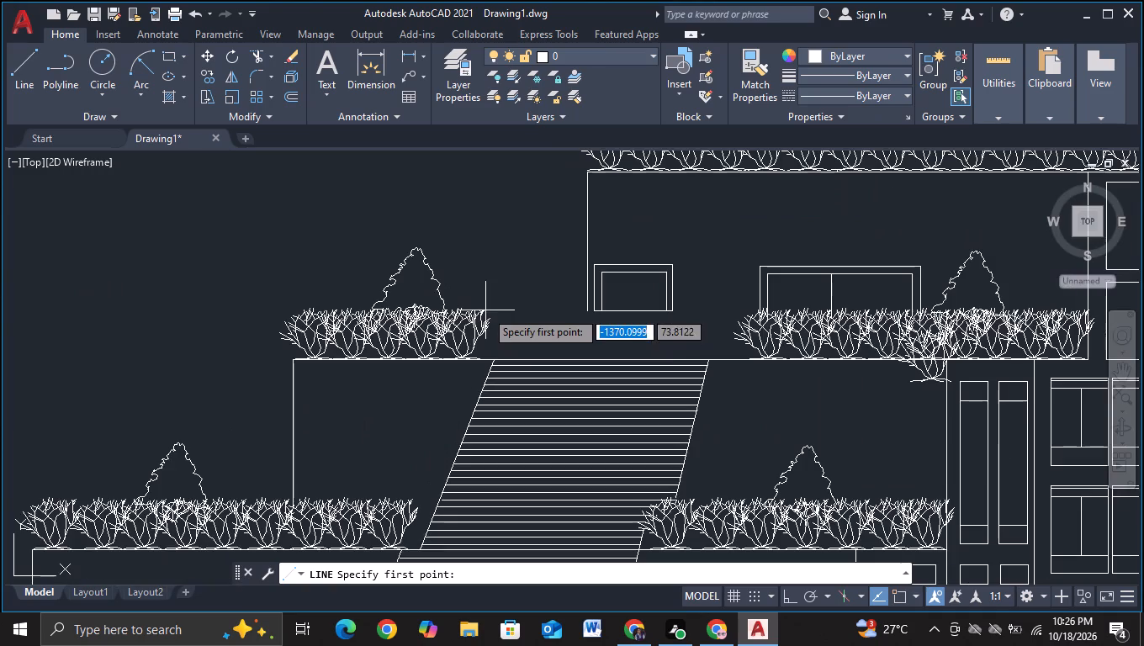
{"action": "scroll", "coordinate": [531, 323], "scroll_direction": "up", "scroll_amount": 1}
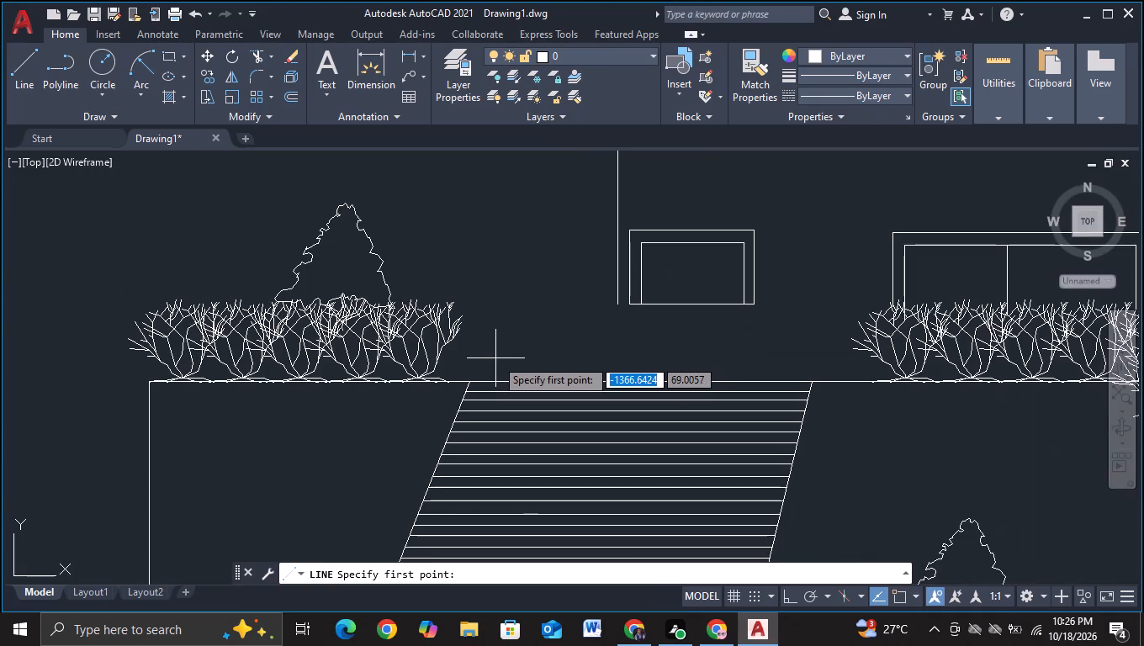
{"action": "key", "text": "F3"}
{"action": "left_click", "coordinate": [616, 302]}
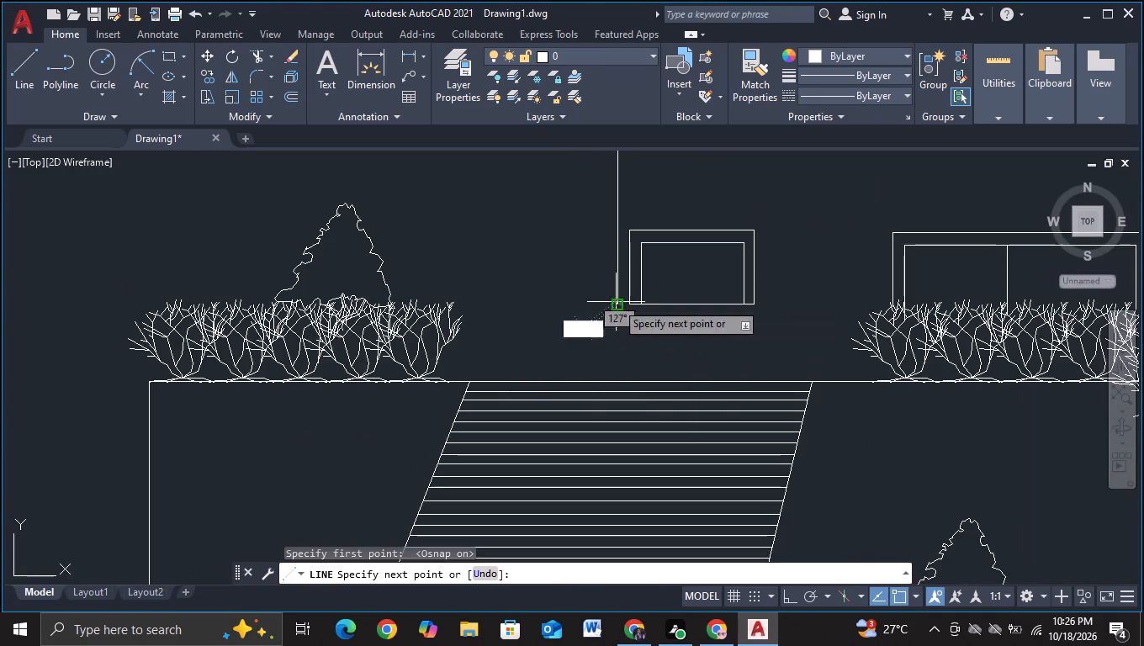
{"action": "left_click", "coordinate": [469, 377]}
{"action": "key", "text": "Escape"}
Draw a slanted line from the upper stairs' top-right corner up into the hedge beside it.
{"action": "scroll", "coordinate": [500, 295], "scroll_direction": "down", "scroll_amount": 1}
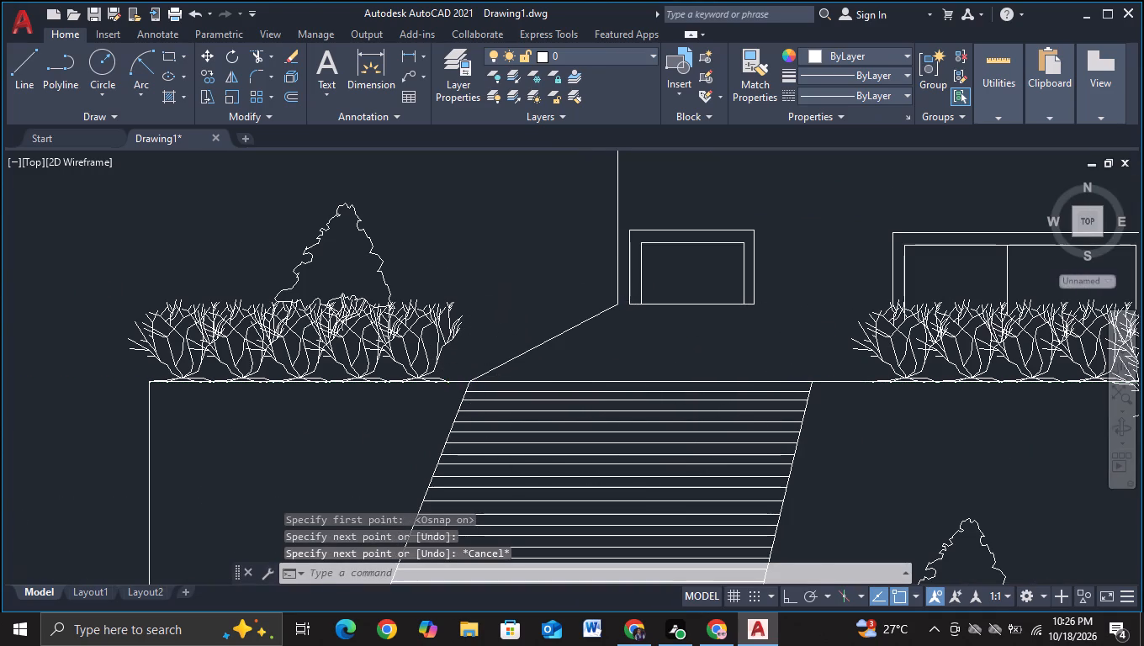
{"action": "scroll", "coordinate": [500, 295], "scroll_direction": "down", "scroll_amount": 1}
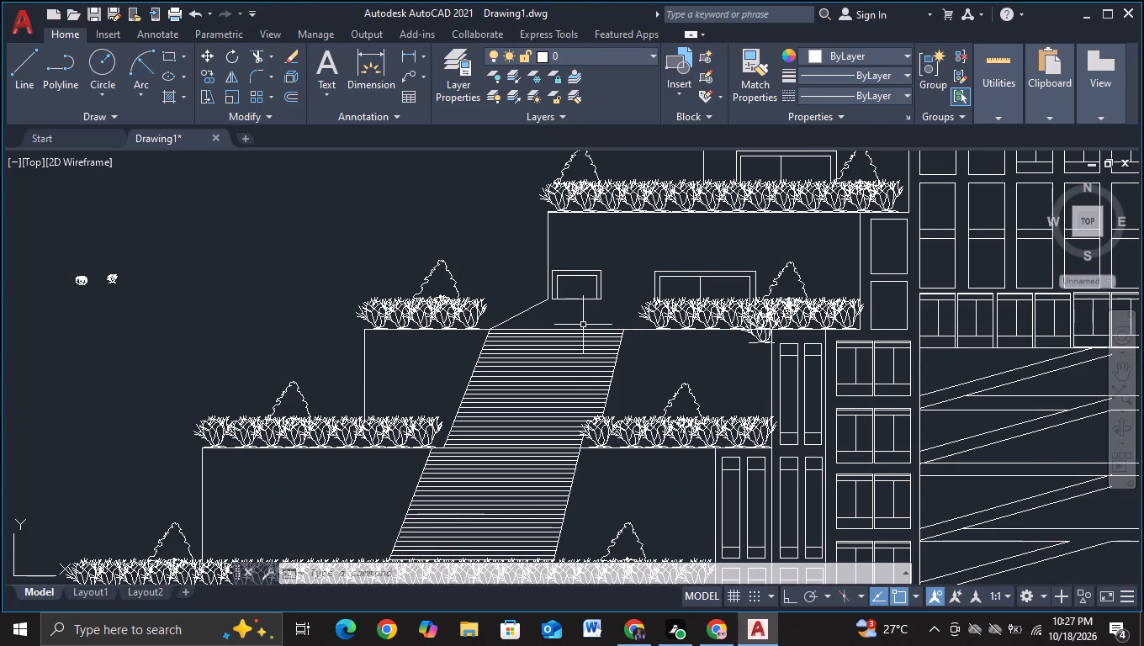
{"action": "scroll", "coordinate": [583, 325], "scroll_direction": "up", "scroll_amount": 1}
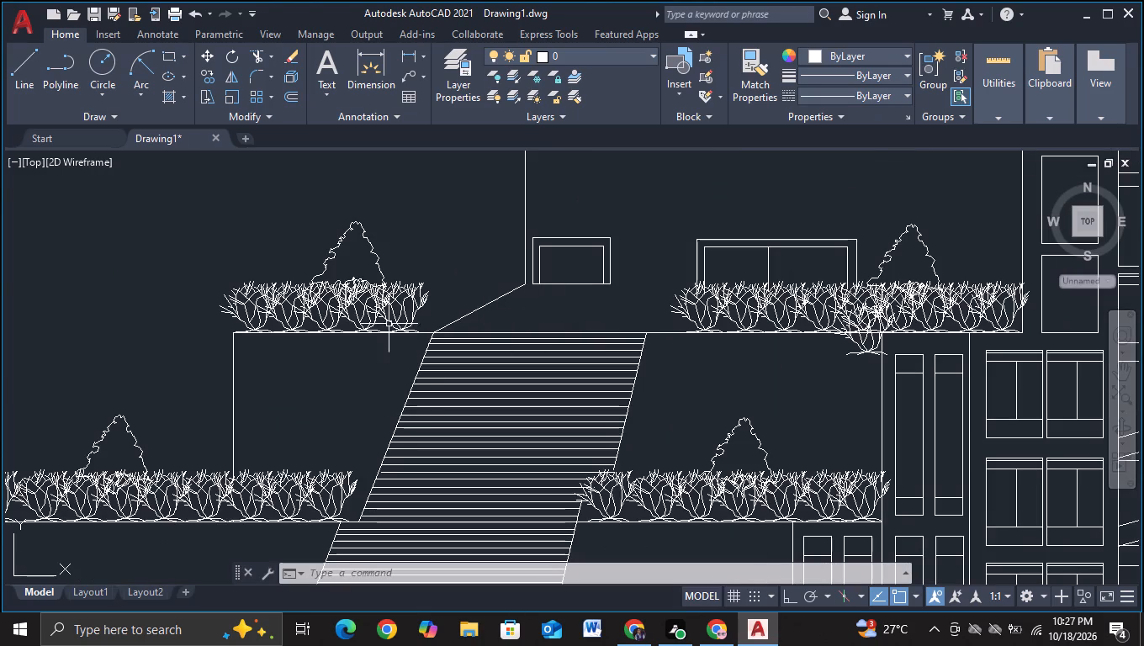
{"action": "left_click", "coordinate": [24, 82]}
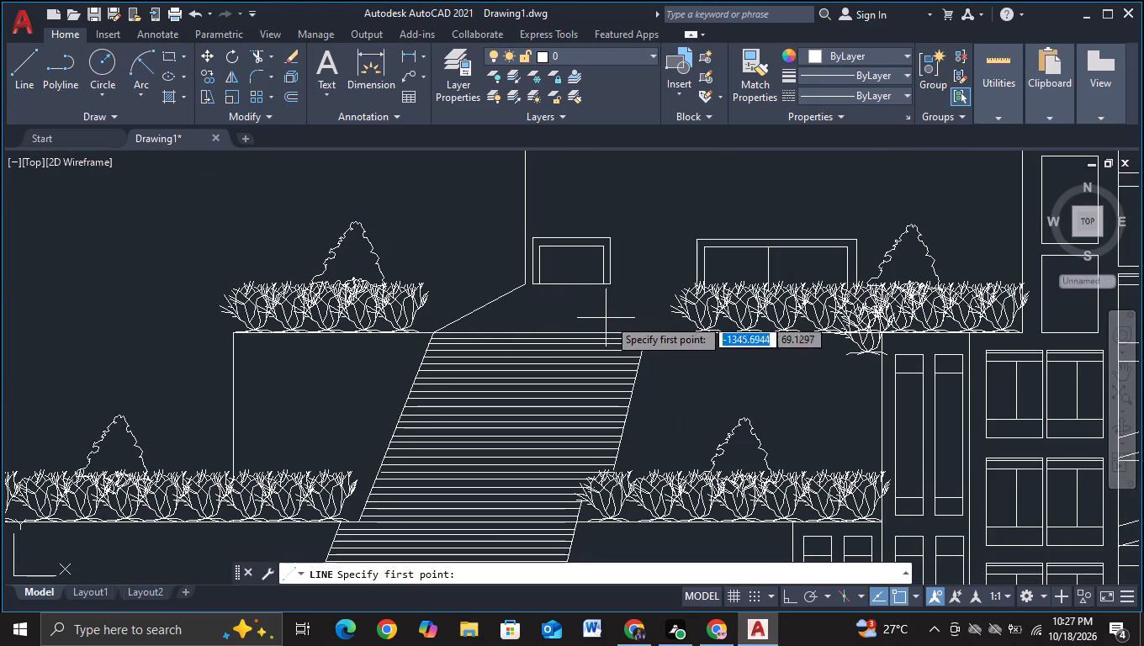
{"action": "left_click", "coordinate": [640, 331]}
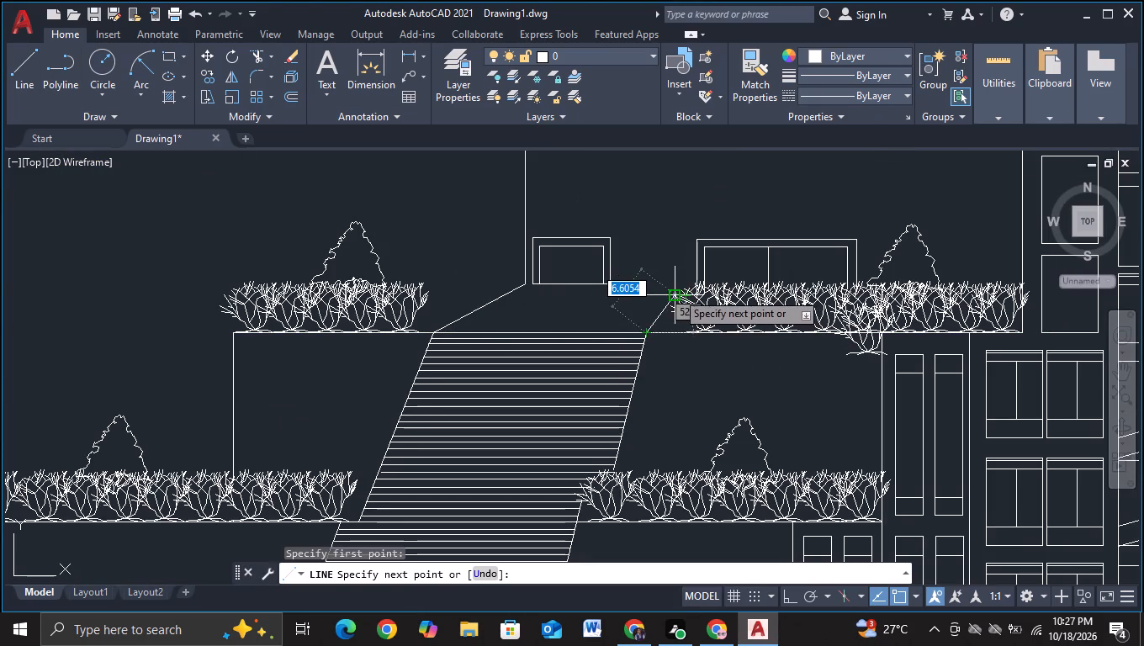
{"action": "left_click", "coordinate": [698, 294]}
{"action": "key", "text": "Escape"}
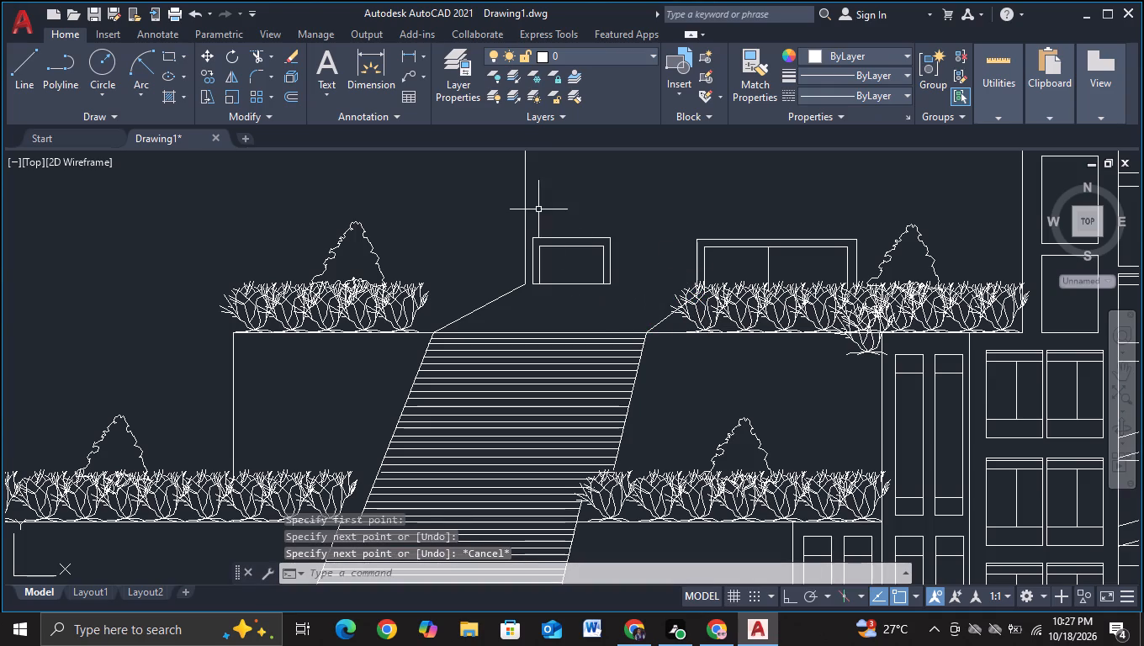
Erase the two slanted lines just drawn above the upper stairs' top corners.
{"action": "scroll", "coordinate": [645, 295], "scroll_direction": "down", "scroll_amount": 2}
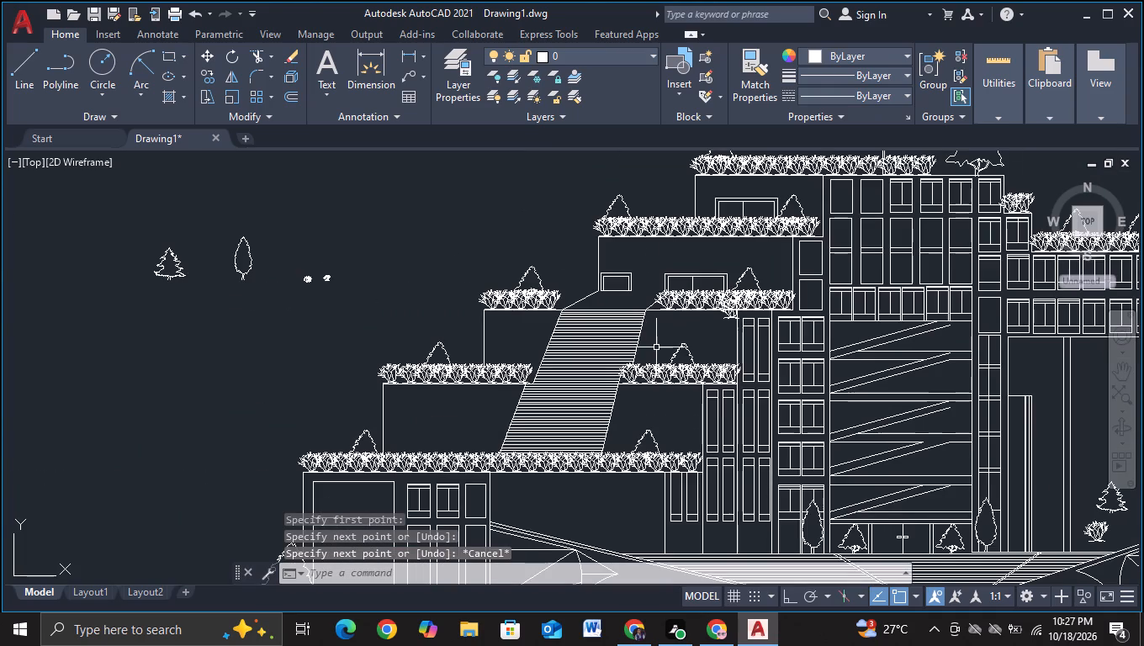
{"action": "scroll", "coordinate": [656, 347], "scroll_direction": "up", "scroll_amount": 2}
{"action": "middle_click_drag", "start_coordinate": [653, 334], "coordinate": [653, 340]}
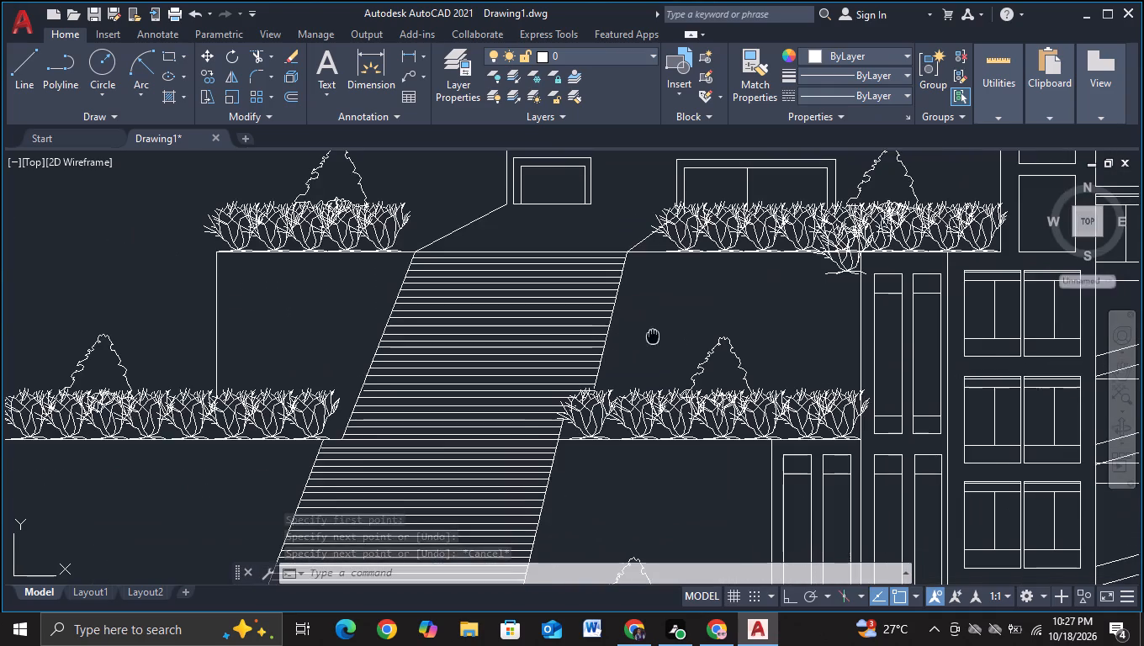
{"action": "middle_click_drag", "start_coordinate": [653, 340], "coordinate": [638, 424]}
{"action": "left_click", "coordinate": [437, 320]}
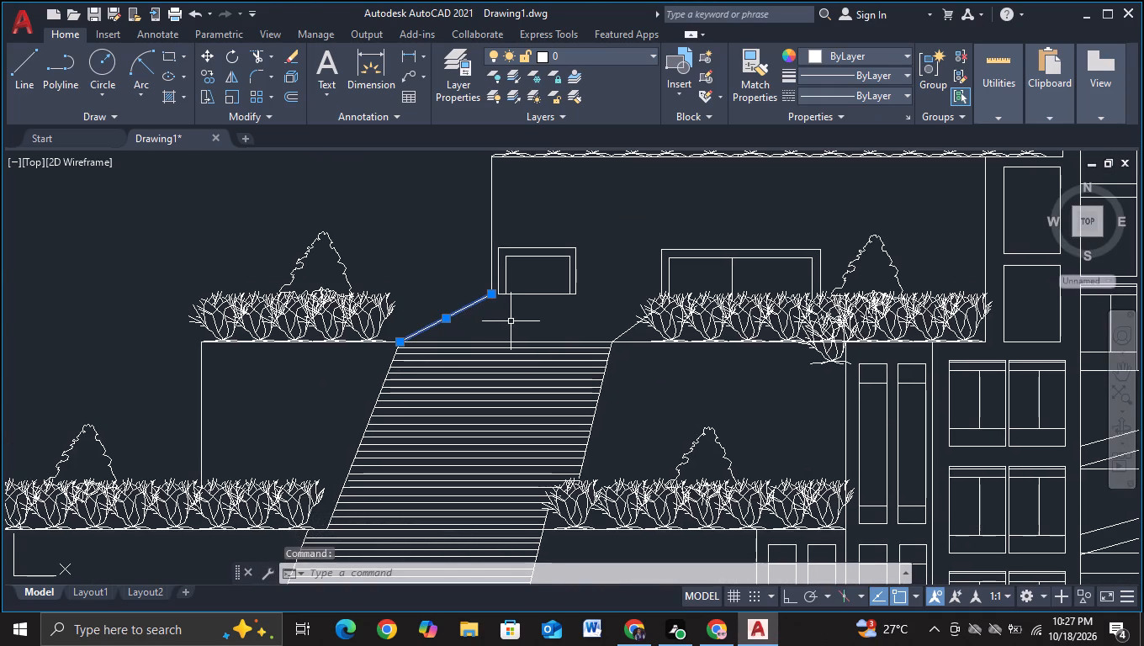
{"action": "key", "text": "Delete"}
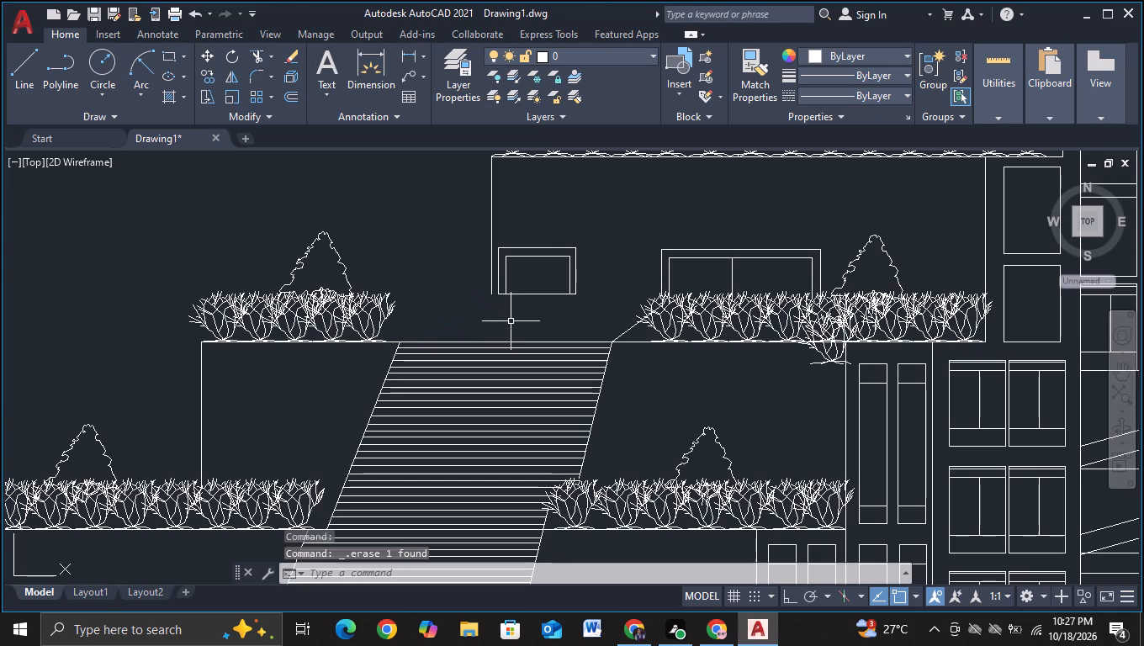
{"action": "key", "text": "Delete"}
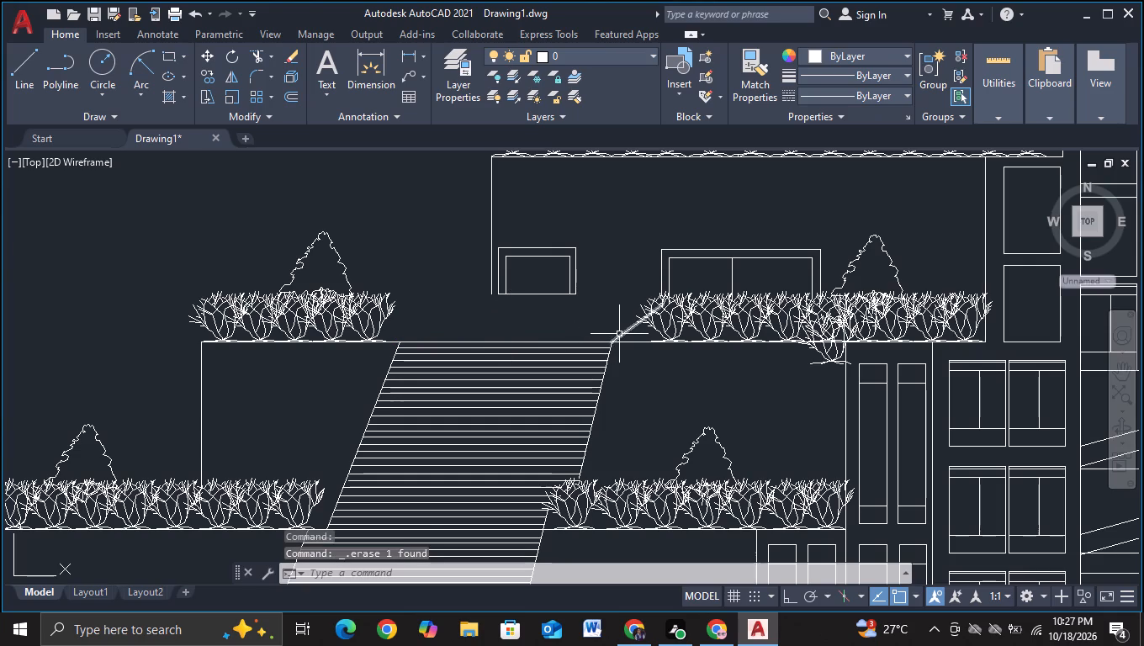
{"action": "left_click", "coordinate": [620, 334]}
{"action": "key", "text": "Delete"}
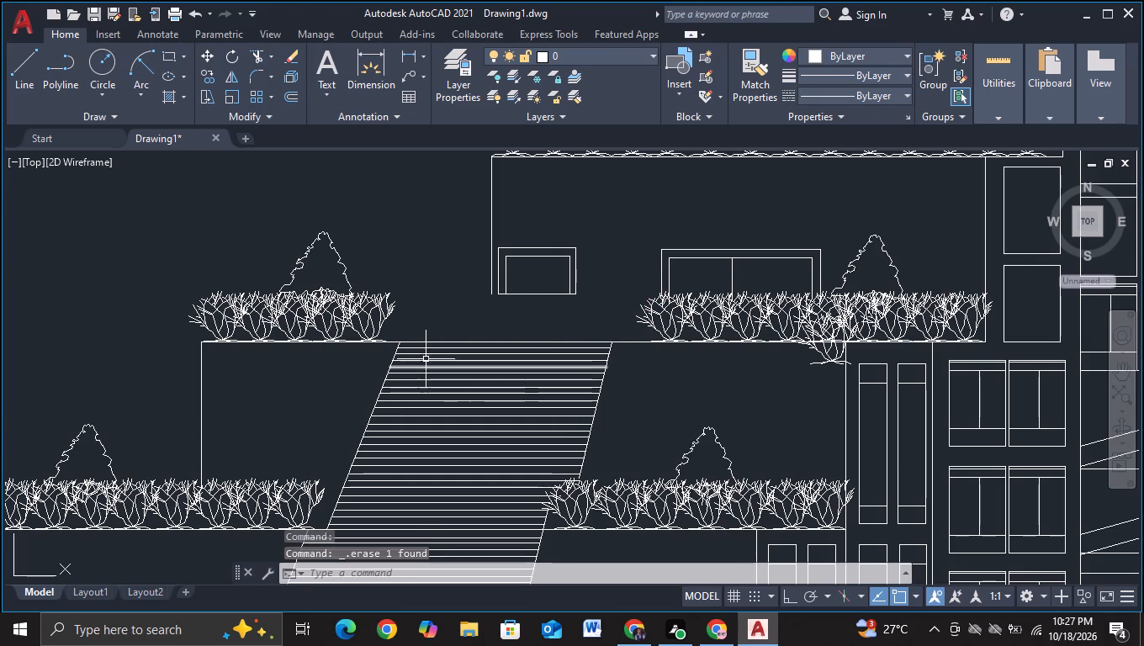
With ortho on, draw a vertical line about 6.5 units down from the upper wall's lower end to the terrace line above the stairs.
{"action": "left_click", "coordinate": [9, 74]}
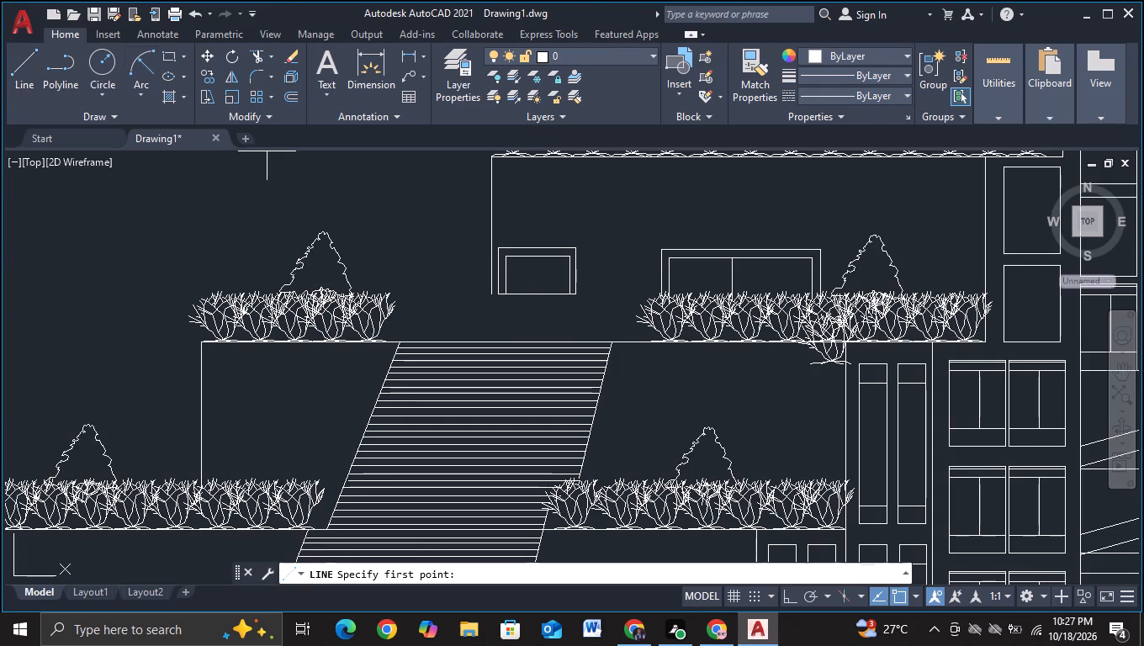
{"action": "left_click", "coordinate": [483, 295]}
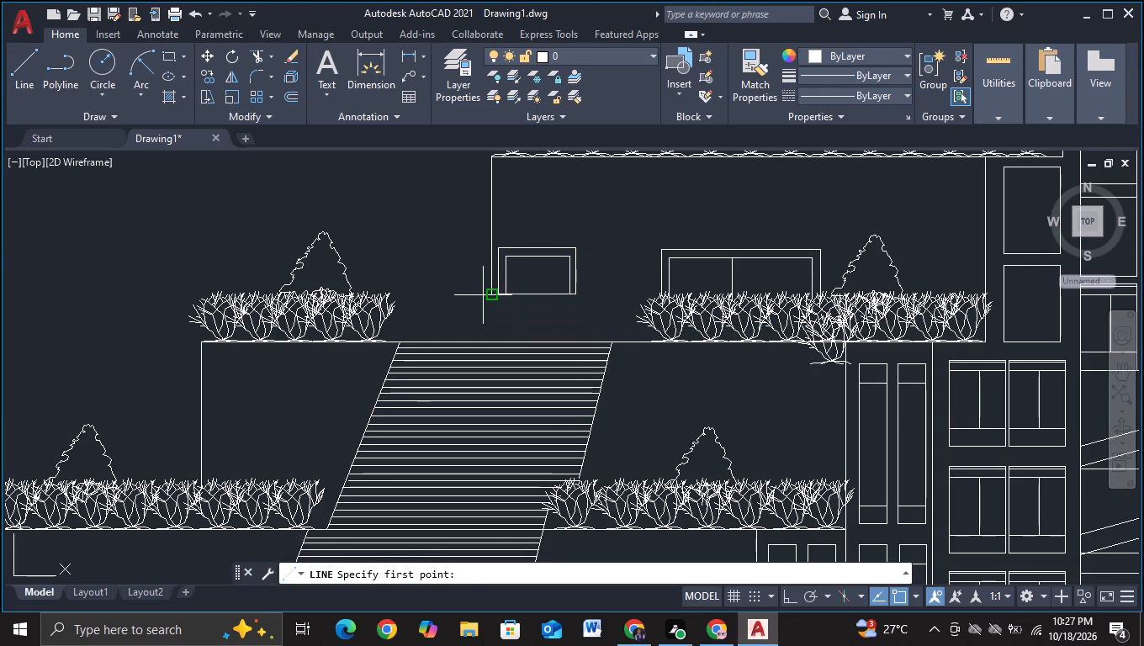
{"action": "scroll", "coordinate": [492, 339], "scroll_direction": "up", "scroll_amount": 1}
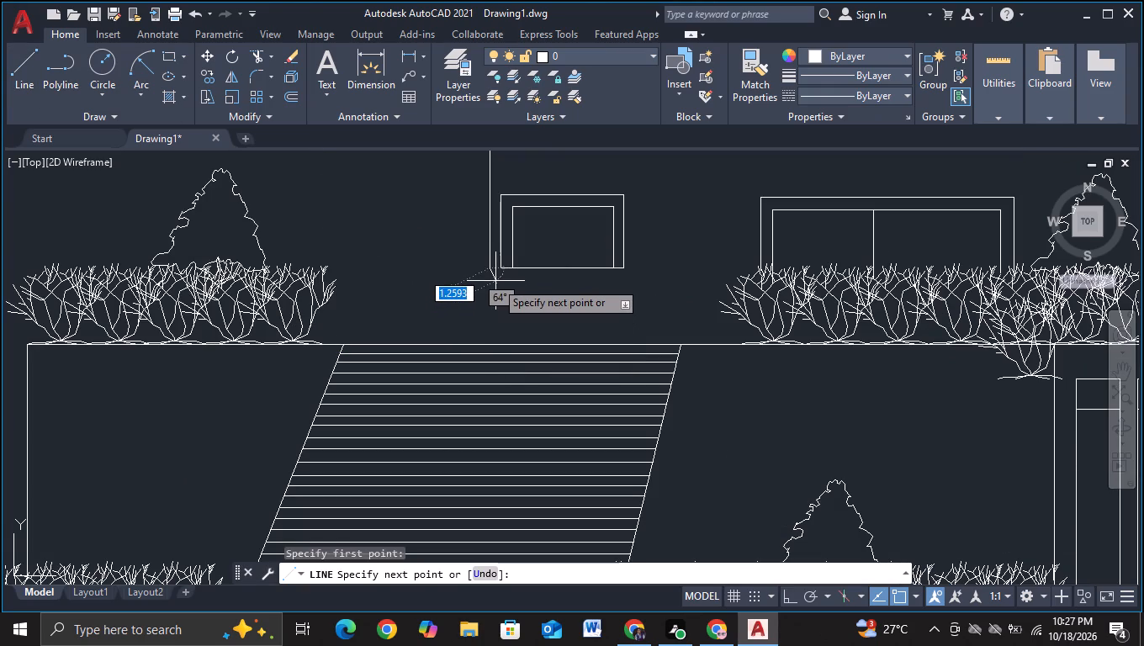
{"action": "key", "text": "F8"}
{"action": "scroll", "coordinate": [492, 315], "scroll_direction": "down", "scroll_amount": 1}
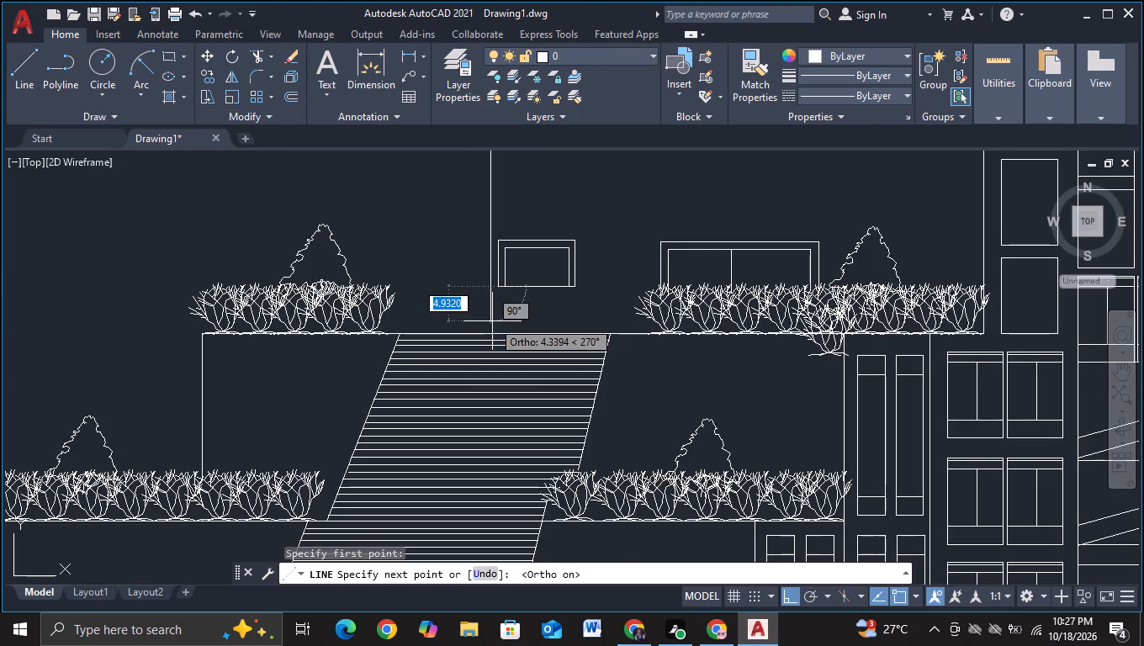
{"action": "key", "text": "F3"}
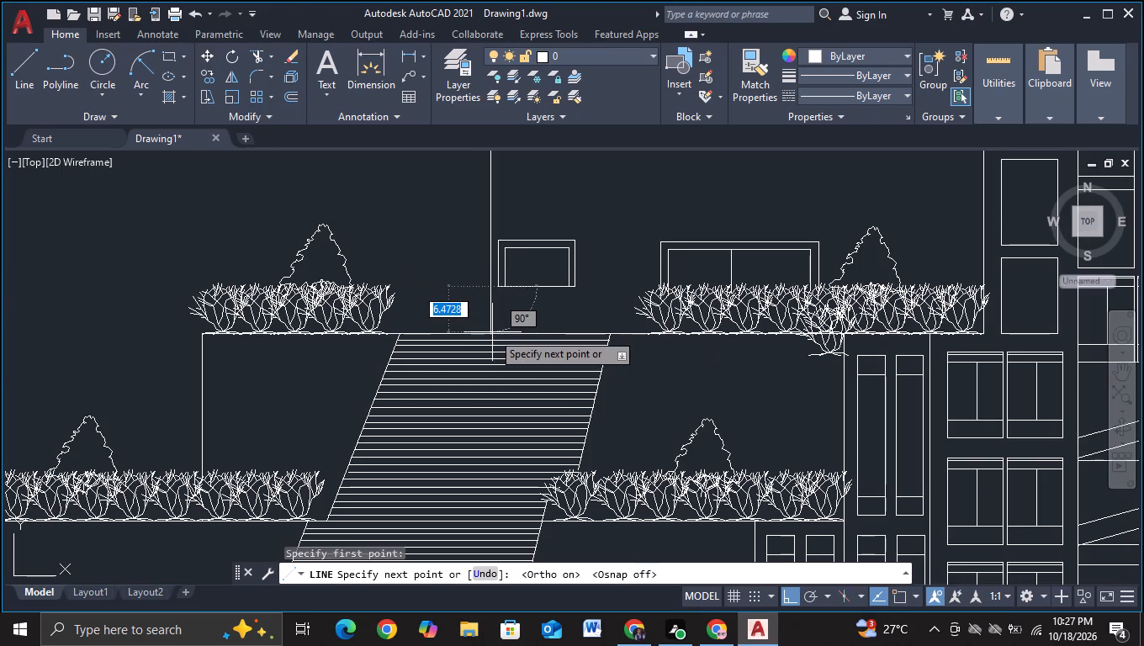
{"action": "scroll", "coordinate": [492, 332], "scroll_direction": "up", "scroll_amount": 2}
{"action": "left_click", "coordinate": [485, 340]}
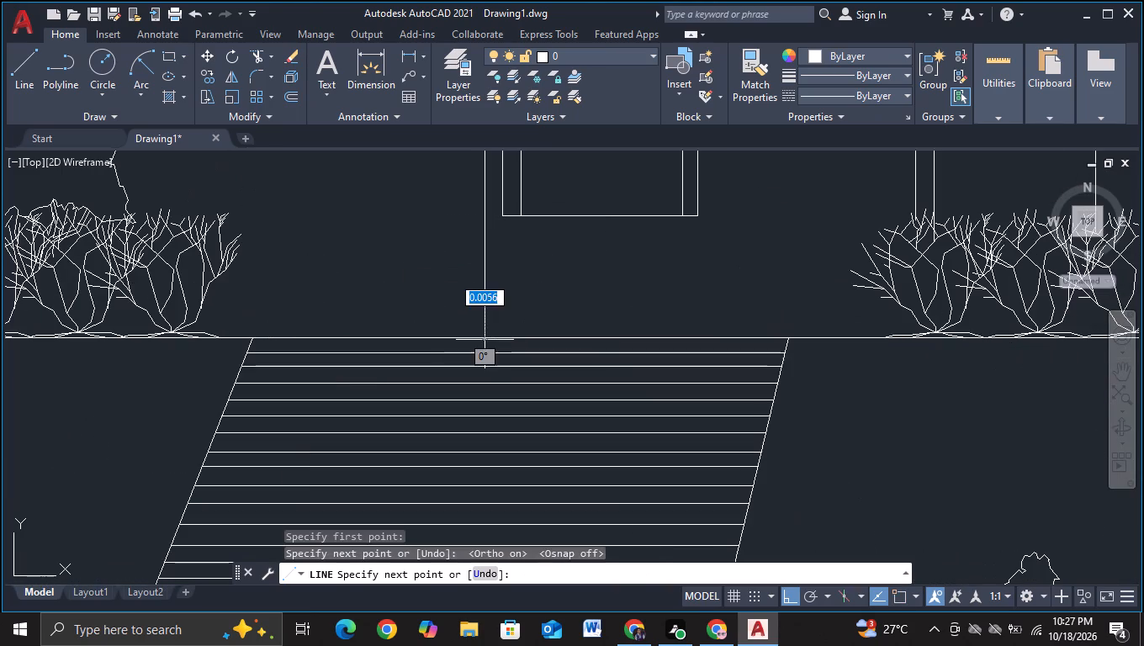
{"action": "key", "text": "Escape"}
Trim the new vertical wall line's overshoot below the terrace line at the top of the stairs.
{"action": "left_click", "coordinate": [255, 56]}
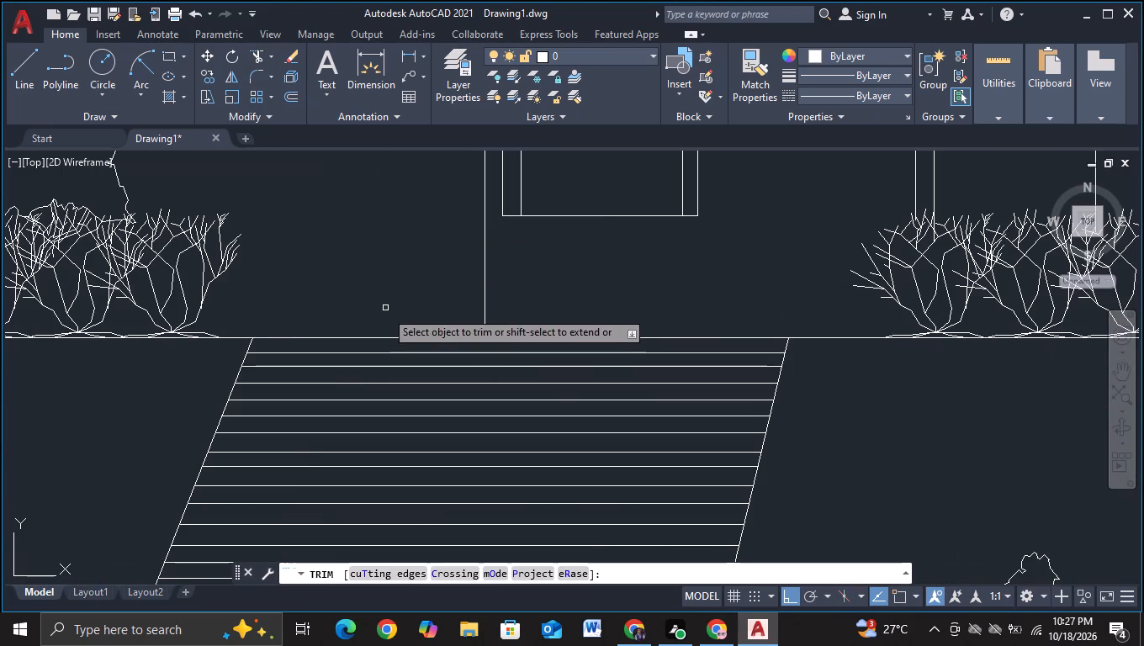
{"action": "scroll", "coordinate": [387, 313], "scroll_direction": "up", "scroll_amount": 2}
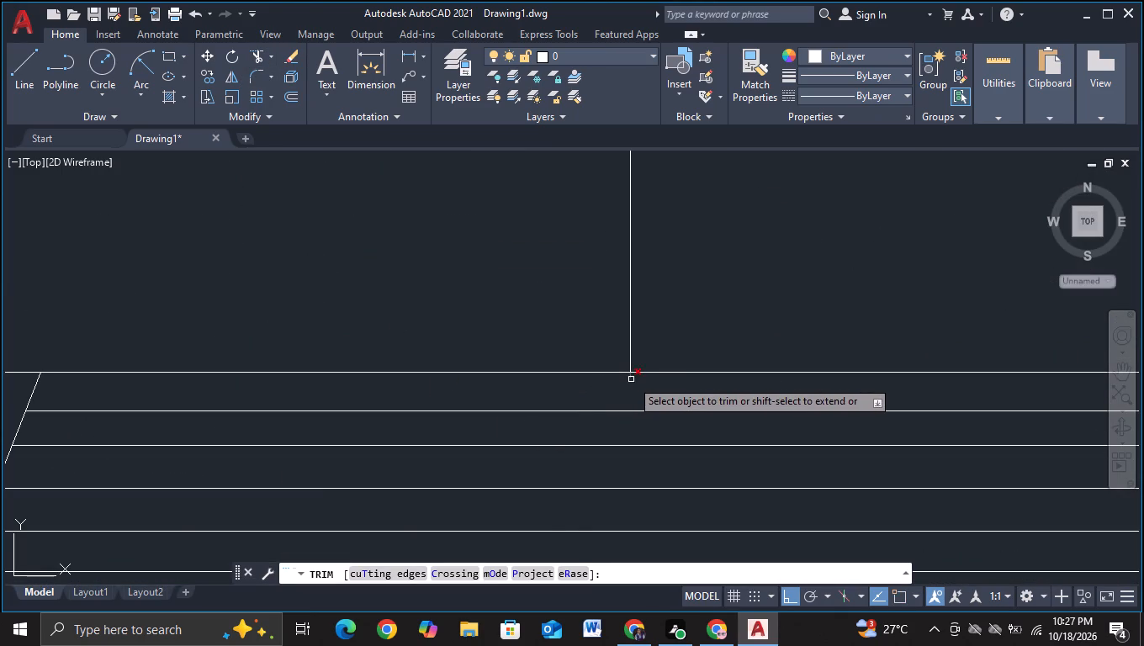
{"action": "left_click", "coordinate": [631, 379]}
{"action": "scroll", "coordinate": [639, 372], "scroll_direction": "down", "scroll_amount": 3}
{"action": "scroll", "coordinate": [703, 347], "scroll_direction": "down", "scroll_amount": 2}
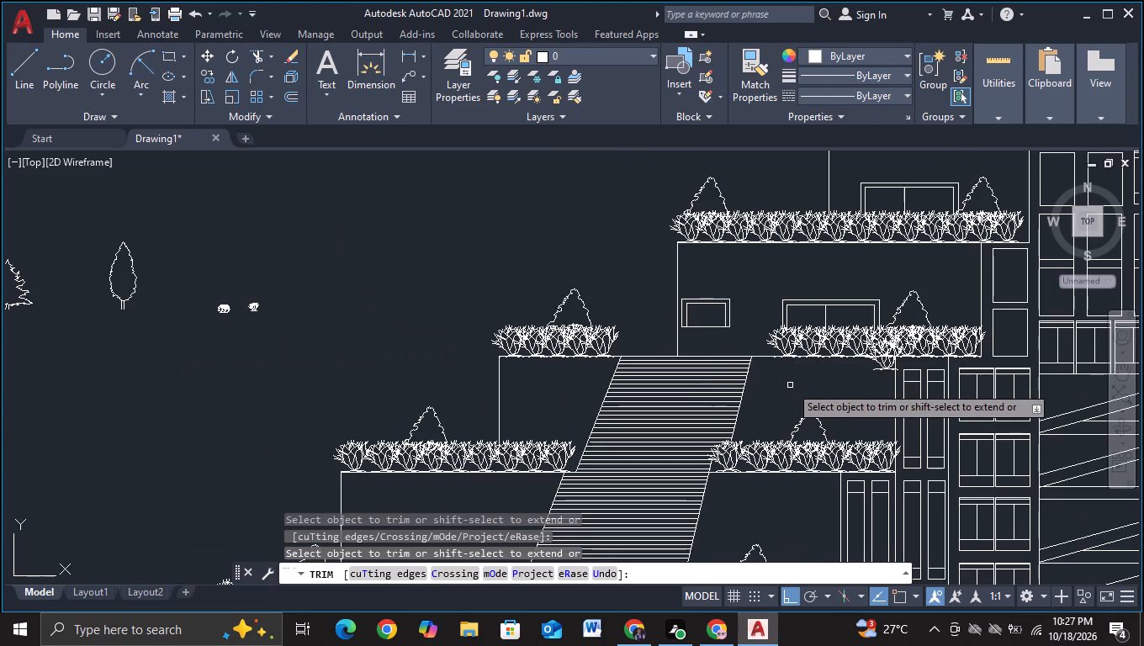
{"action": "key", "text": "Escape"}
Copy the last shrub of the hedge left of the upper stairs seven times along the terrace edge, filling the gap to the right-hand hedge.
{"action": "left_click", "coordinate": [589, 336]}
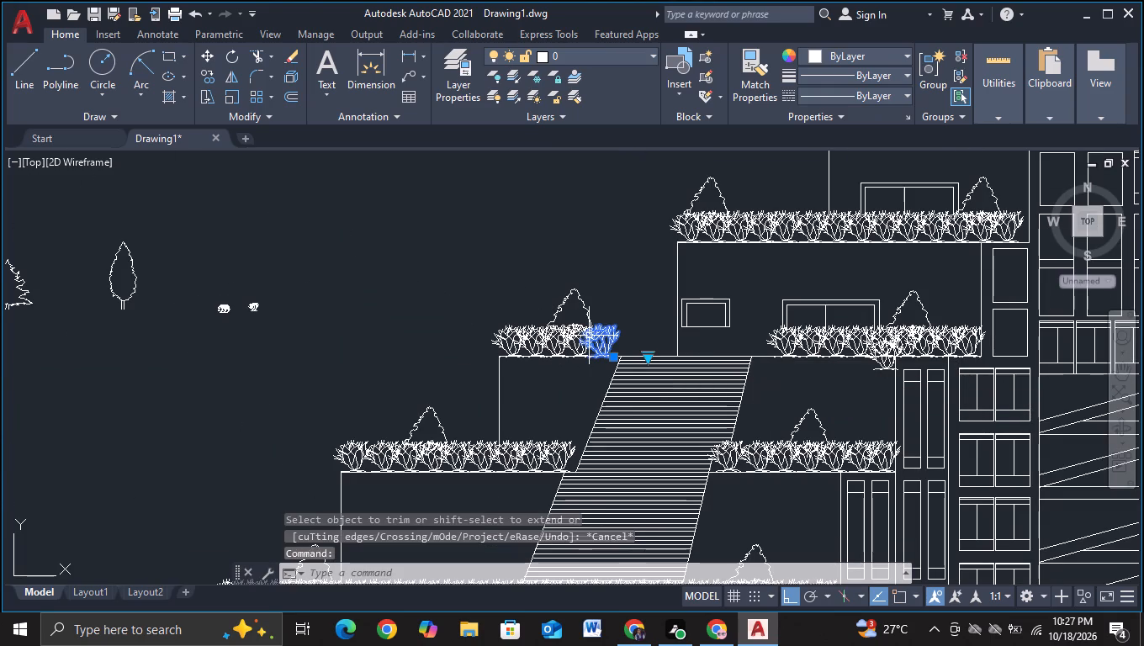
{"action": "key", "text": "c"}
{"action": "left_click", "coordinate": [677, 395]}
{"action": "left_click", "coordinate": [593, 337]}
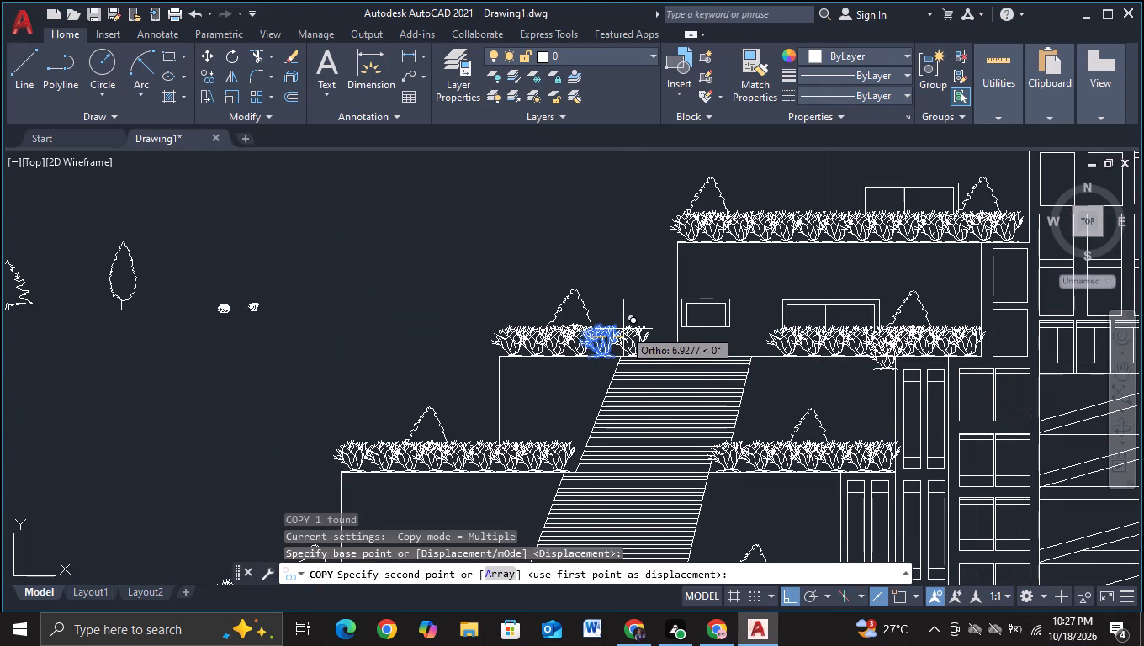
{"action": "scroll", "coordinate": [623, 329], "scroll_direction": "up", "scroll_amount": 2}
{"action": "left_click", "coordinate": [619, 329]}
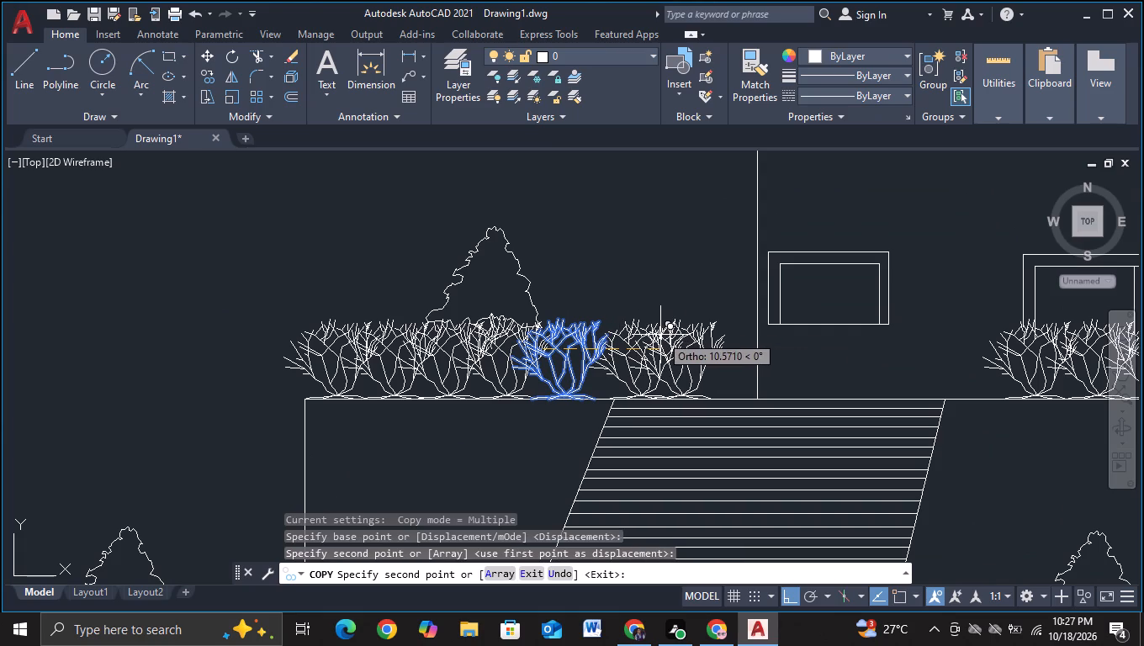
{"action": "left_click", "coordinate": [660, 335]}
{"action": "left_click", "coordinate": [719, 344]}
{"action": "left_click", "coordinate": [758, 353]}
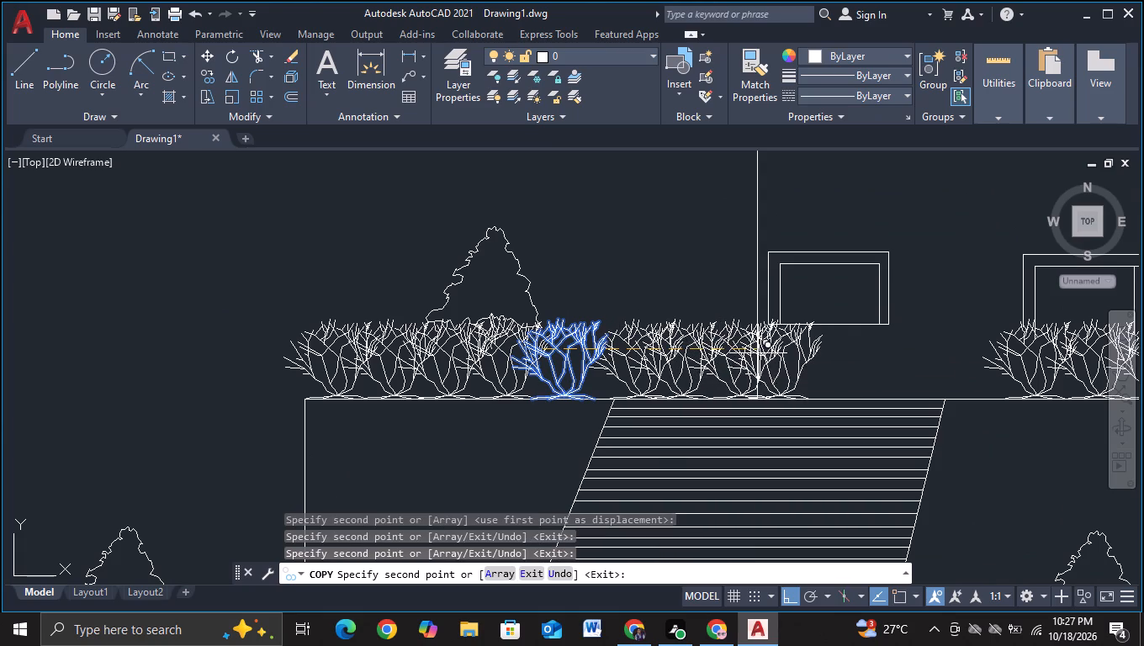
{"action": "left_click", "coordinate": [819, 363]}
{"action": "left_click", "coordinate": [892, 375]}
{"action": "left_click", "coordinate": [960, 385]}
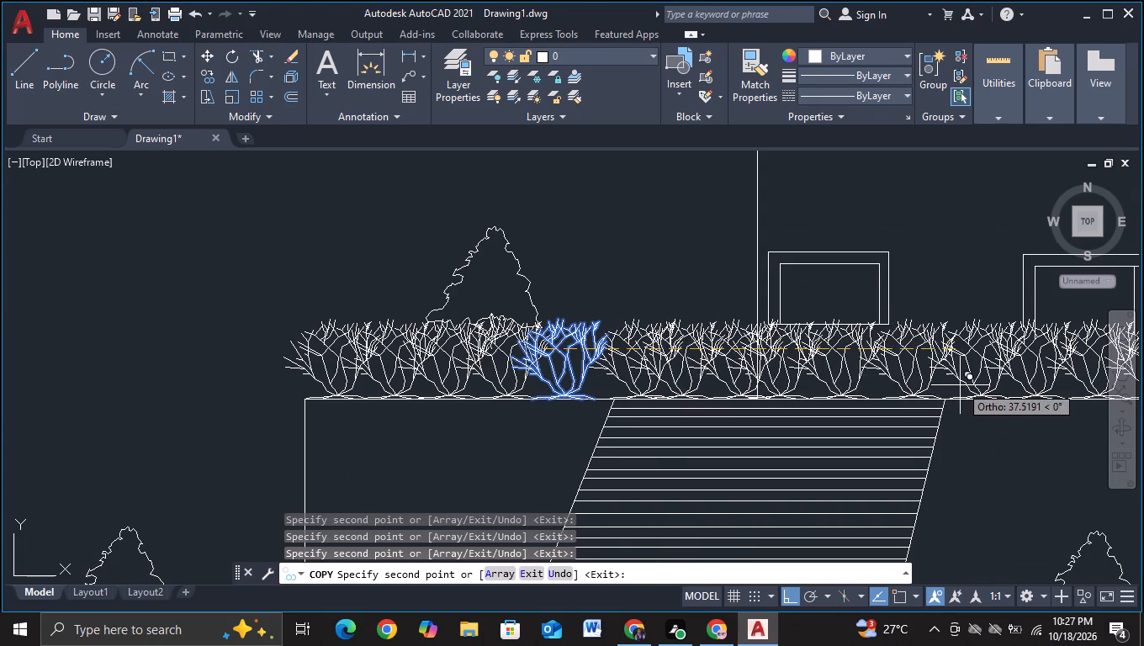
{"action": "key", "text": "Escape"}
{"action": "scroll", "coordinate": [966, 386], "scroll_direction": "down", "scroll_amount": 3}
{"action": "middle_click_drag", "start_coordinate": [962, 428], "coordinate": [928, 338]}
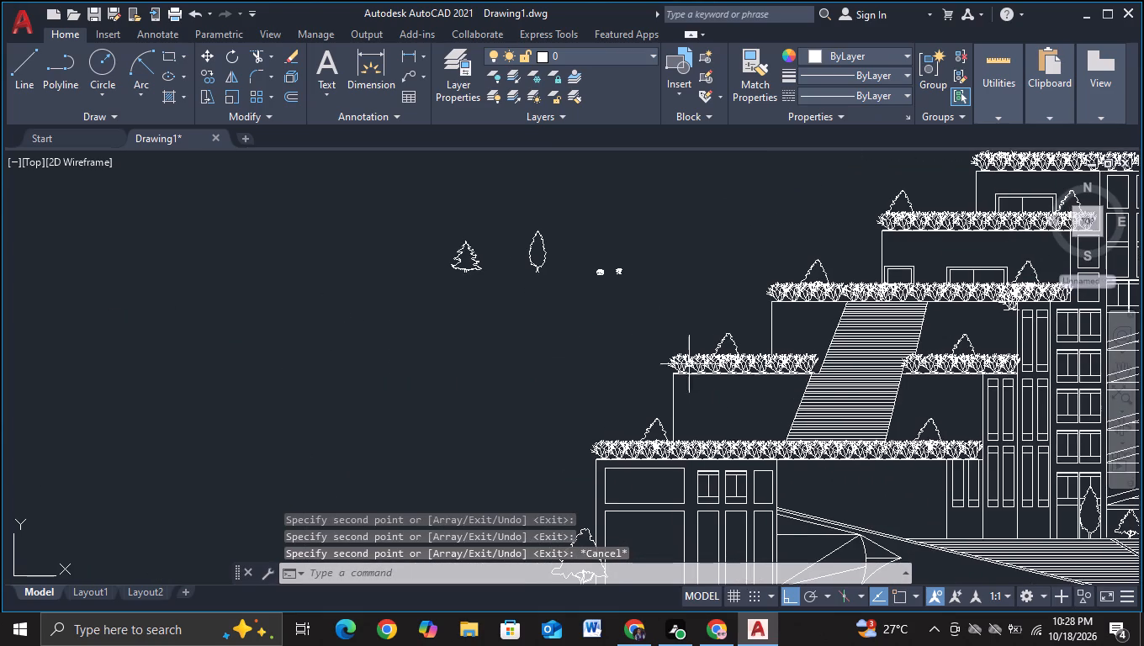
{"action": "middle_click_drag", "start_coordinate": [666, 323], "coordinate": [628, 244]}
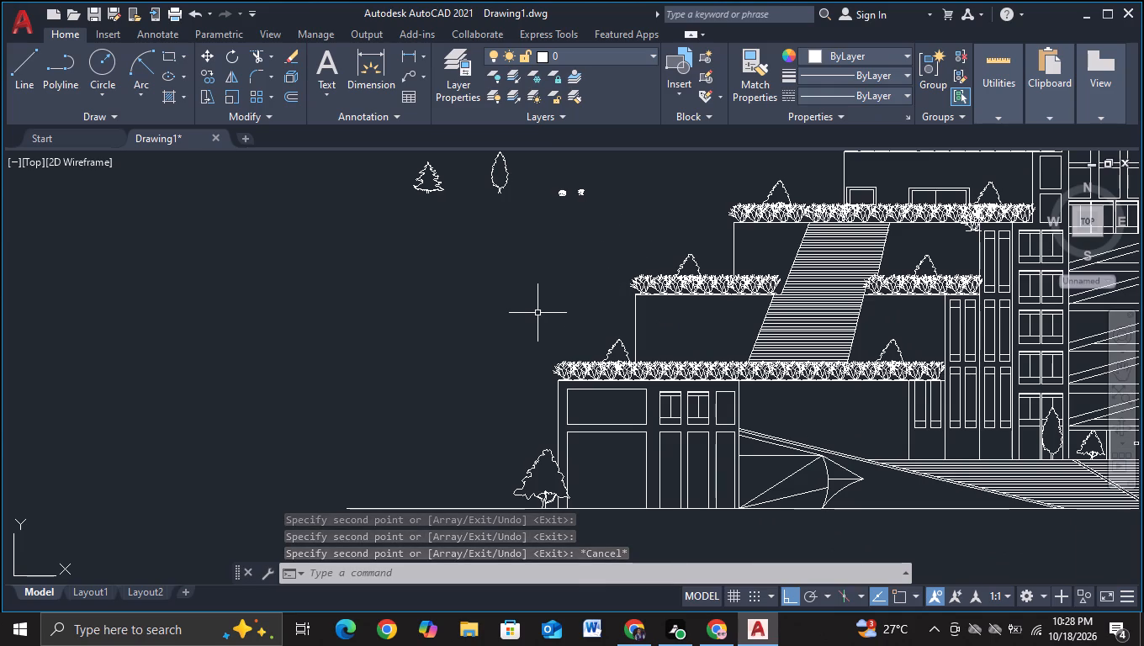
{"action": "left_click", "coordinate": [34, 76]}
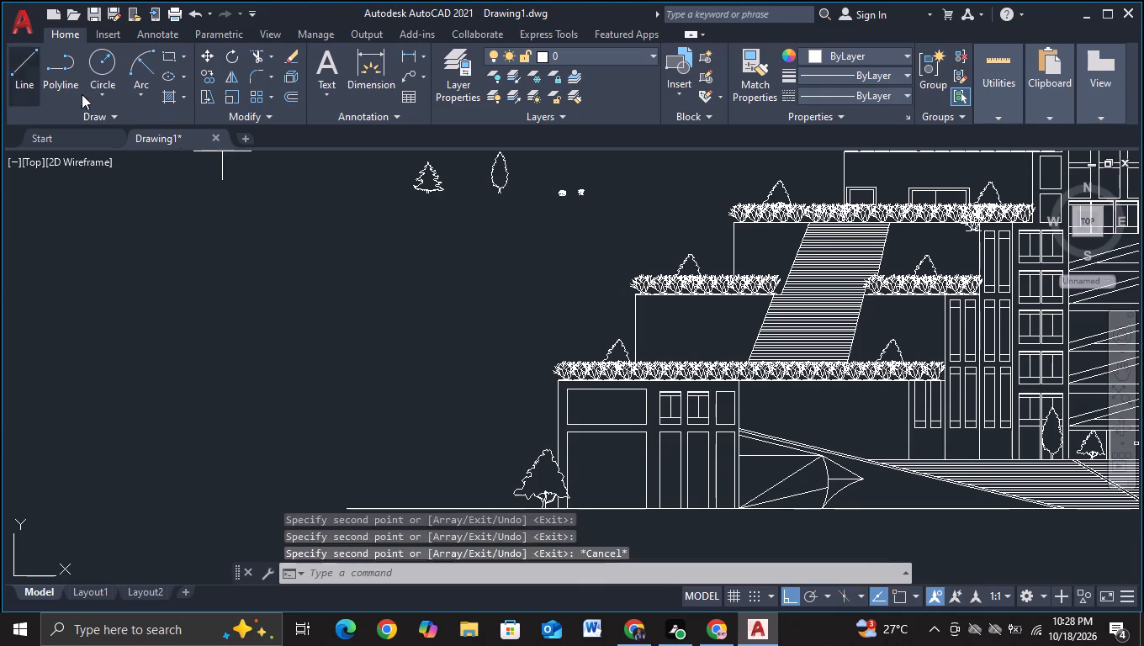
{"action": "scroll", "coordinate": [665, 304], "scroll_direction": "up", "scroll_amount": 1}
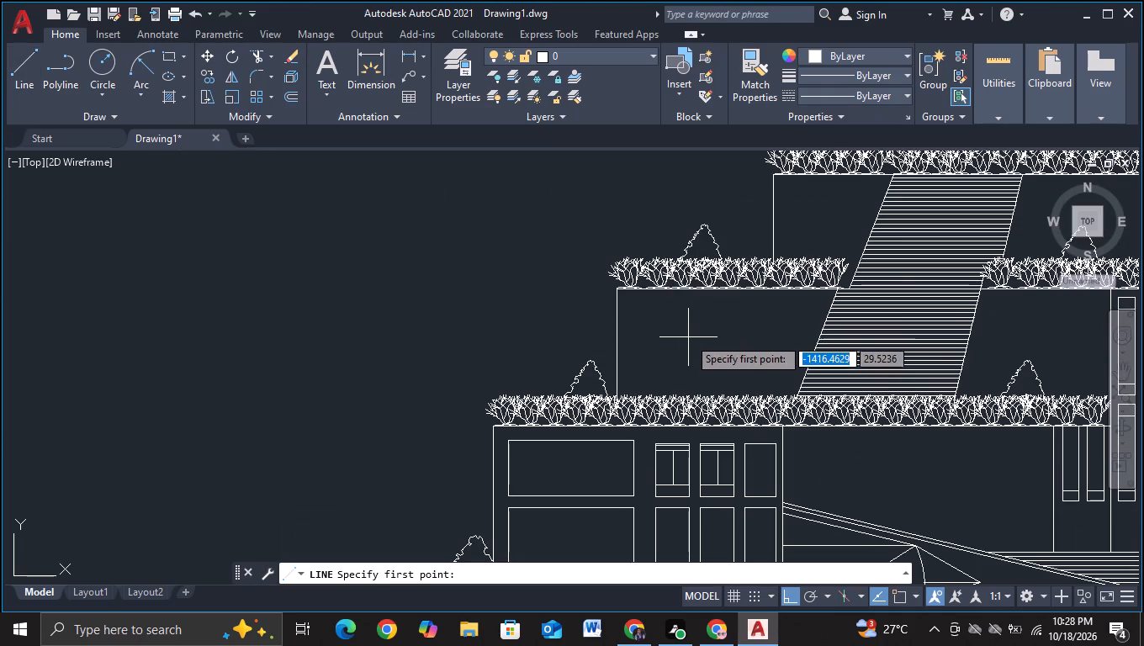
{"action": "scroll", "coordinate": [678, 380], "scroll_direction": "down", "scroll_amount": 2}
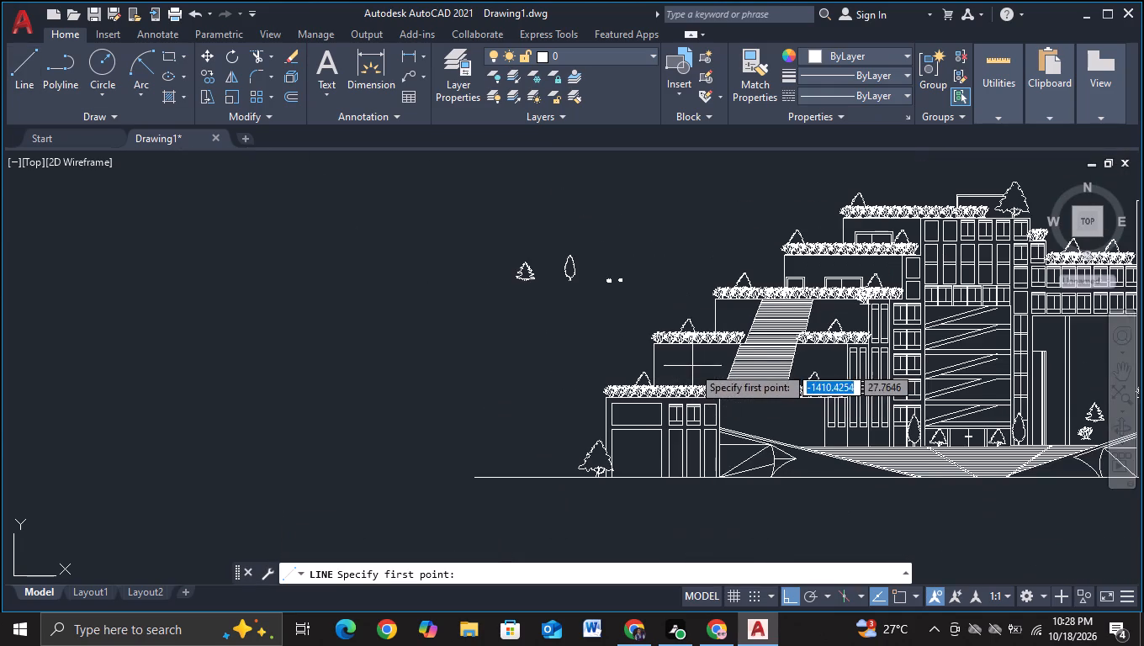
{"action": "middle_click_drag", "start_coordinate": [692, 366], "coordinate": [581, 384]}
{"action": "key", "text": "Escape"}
With ortho off, copy the small framed window above the stairs to the terraces left of the stairs: one beside the upper flight, two beside the lower.
{"action": "scroll", "coordinate": [737, 260], "scroll_direction": "up", "scroll_amount": 2}
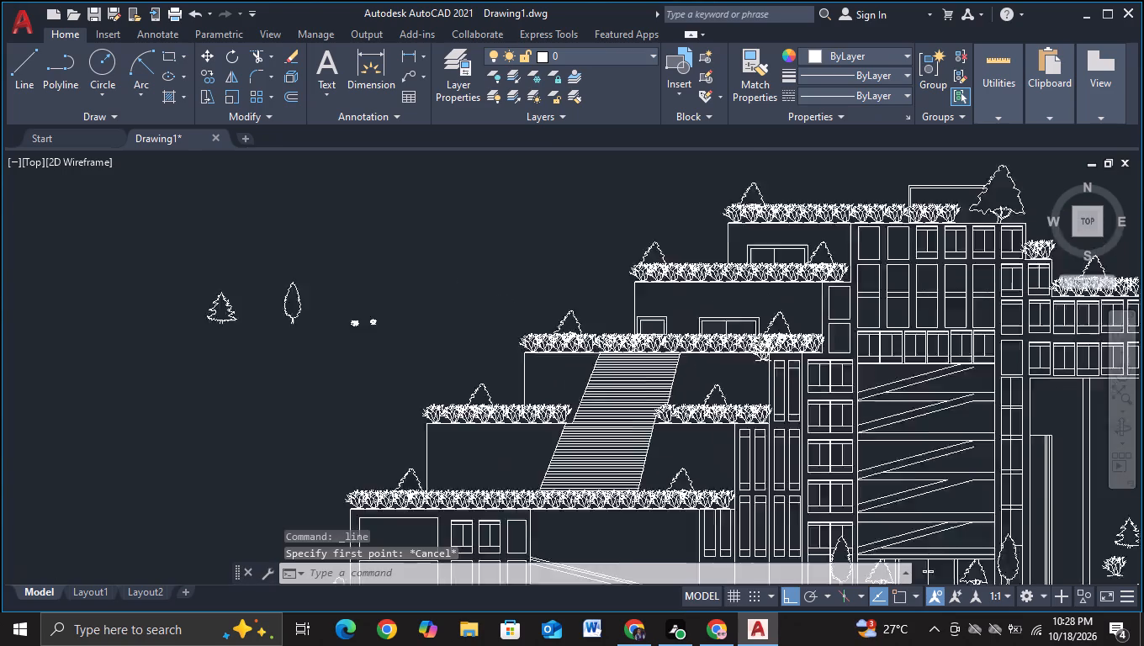
{"action": "scroll", "coordinate": [617, 342], "scroll_direction": "up", "scroll_amount": 1}
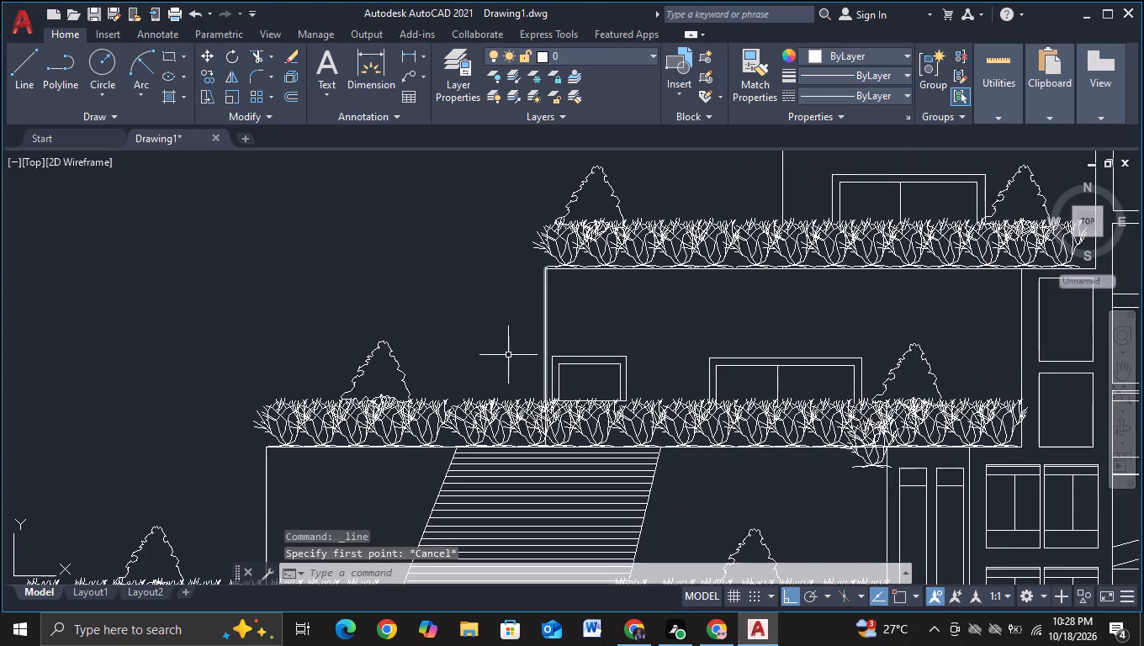
{"action": "left_click", "coordinate": [529, 349]}
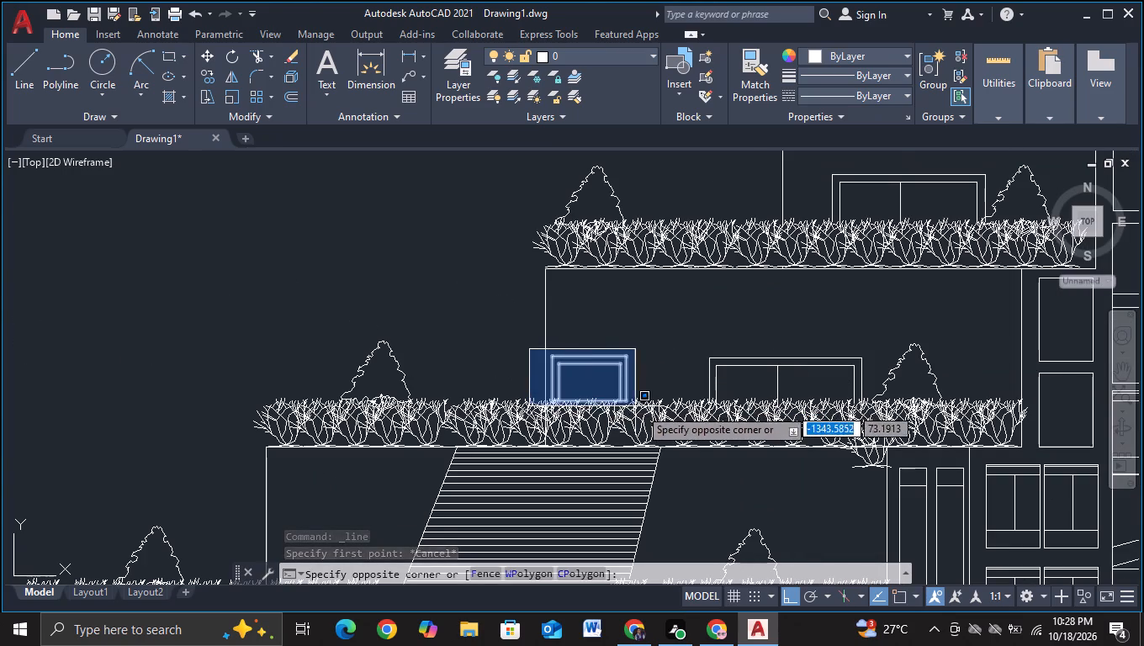
{"action": "left_click", "coordinate": [643, 410]}
{"action": "key", "text": "c"}
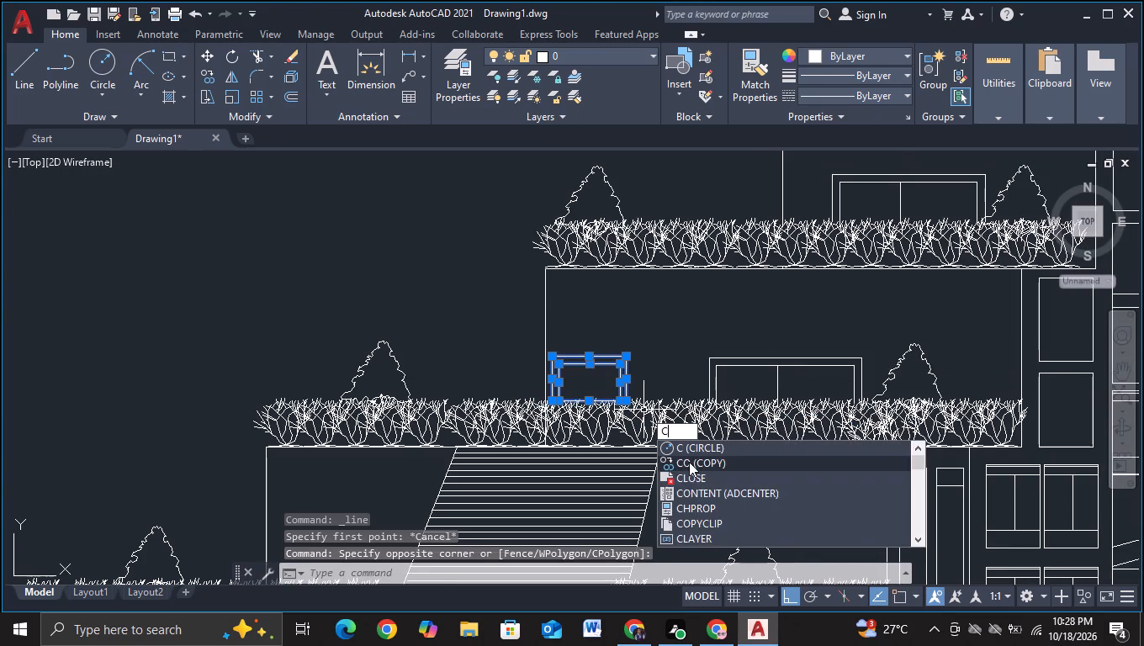
{"action": "left_click", "coordinate": [689, 462]}
{"action": "left_click", "coordinate": [591, 386]}
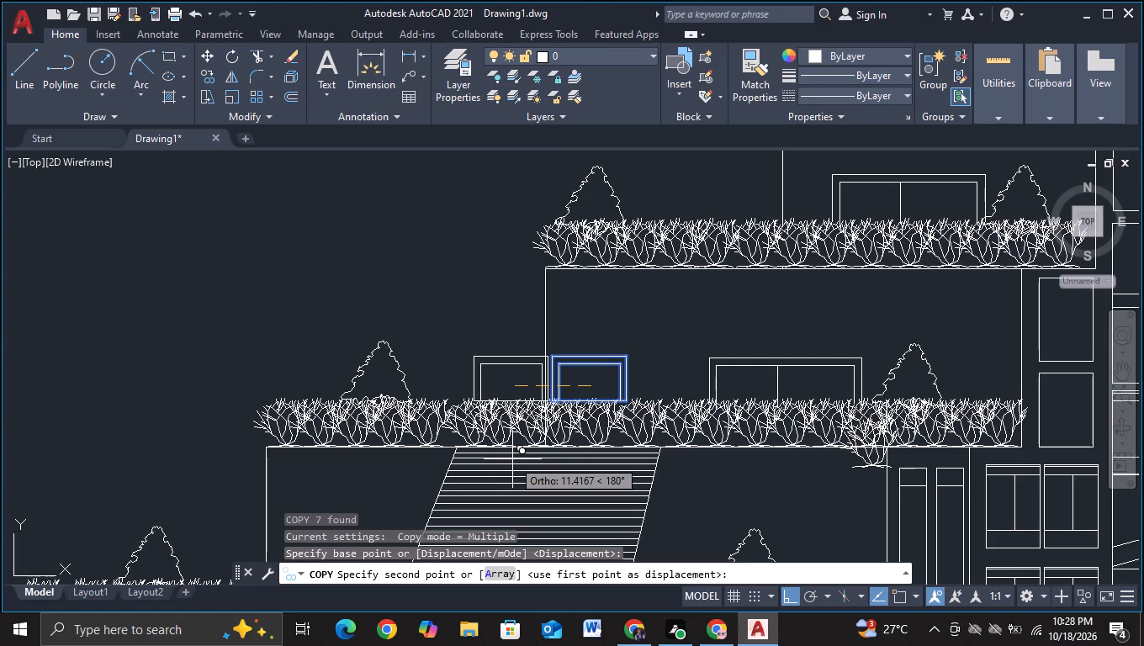
{"action": "key", "text": "F8"}
{"action": "middle_click_drag", "start_coordinate": [416, 491], "coordinate": [566, 268]}
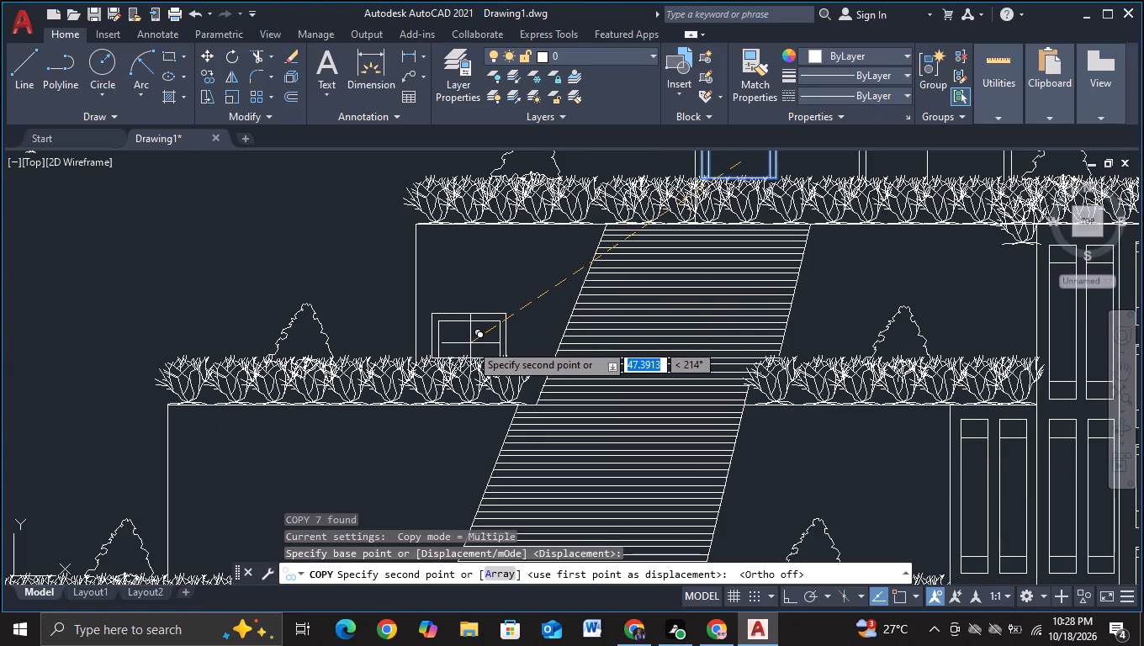
{"action": "left_click", "coordinate": [470, 343]}
{"action": "middle_click_drag", "start_coordinate": [470, 343], "coordinate": [550, 220]}
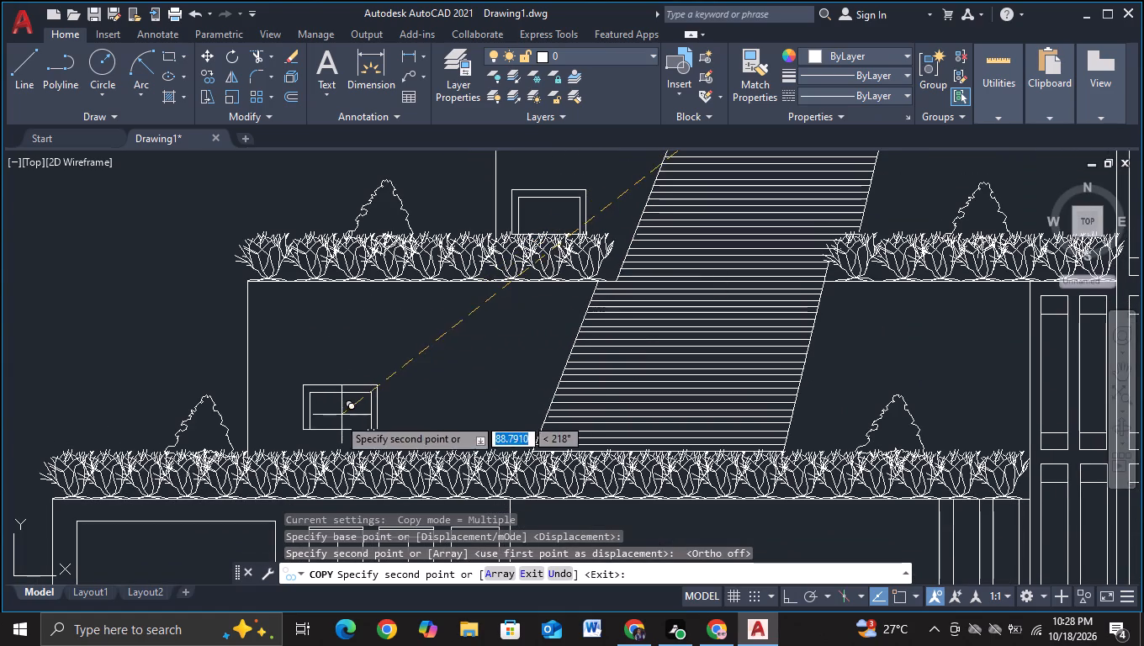
{"action": "left_click", "coordinate": [305, 437]}
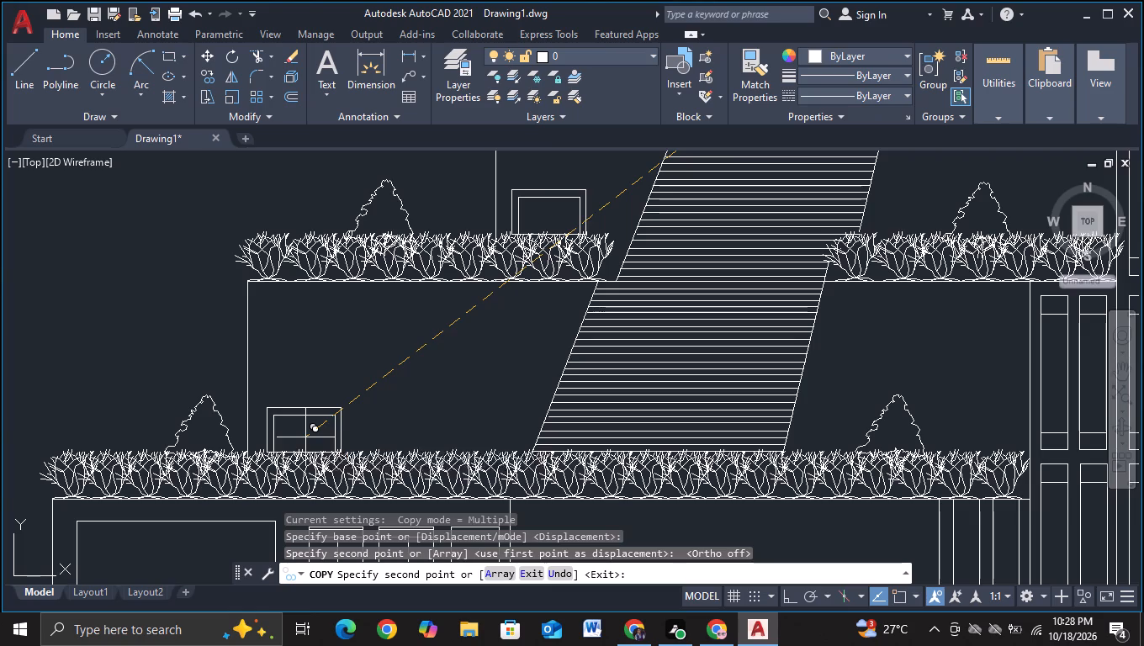
{"action": "left_click", "coordinate": [460, 437]}
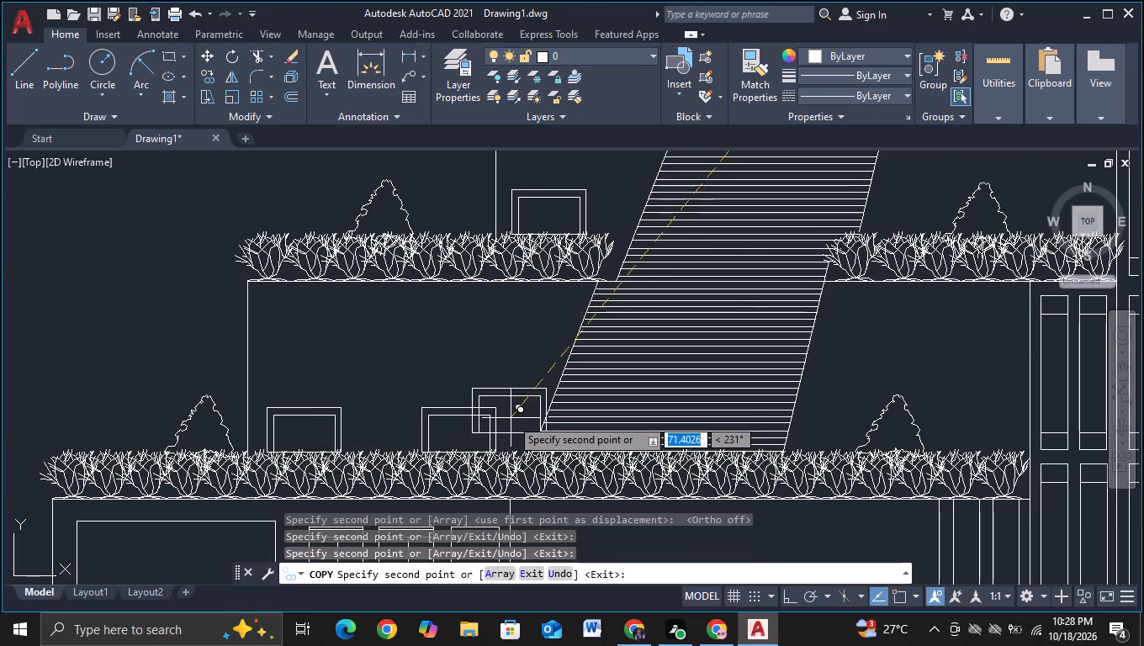
{"action": "key", "text": "Escape"}
Copy the wide two-pane window above the stairs onto both lower terraces right of the stairs, behind their hedges and trees.
{"action": "scroll", "coordinate": [511, 418], "scroll_direction": "down", "scroll_amount": 2}
{"action": "middle_click_drag", "start_coordinate": [707, 374], "coordinate": [583, 432]}
{"action": "scroll", "coordinate": [562, 378], "scroll_direction": "up", "scroll_amount": 2}
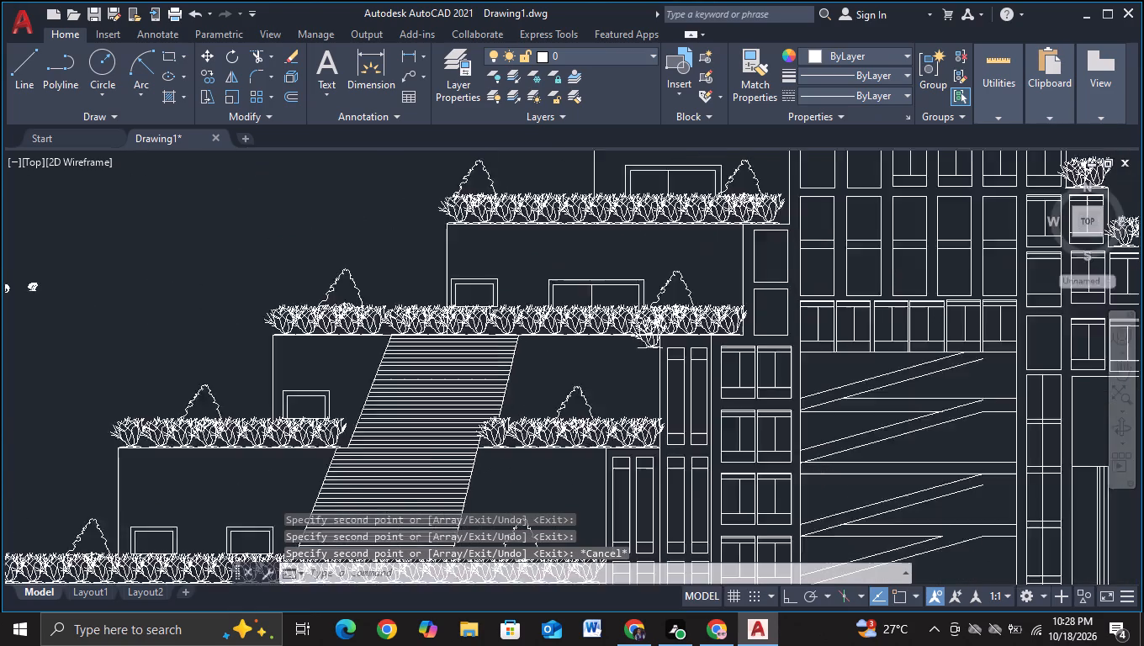
{"action": "left_click", "coordinate": [524, 198]}
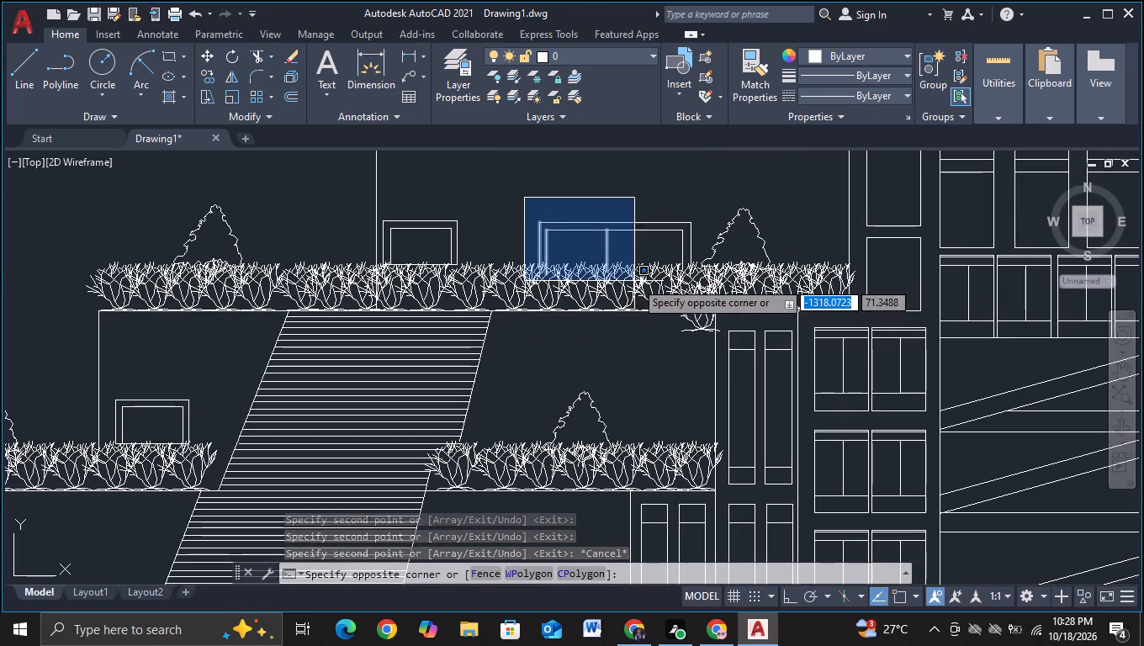
{"action": "left_click", "coordinate": [700, 285]}
{"action": "key", "text": "c"}
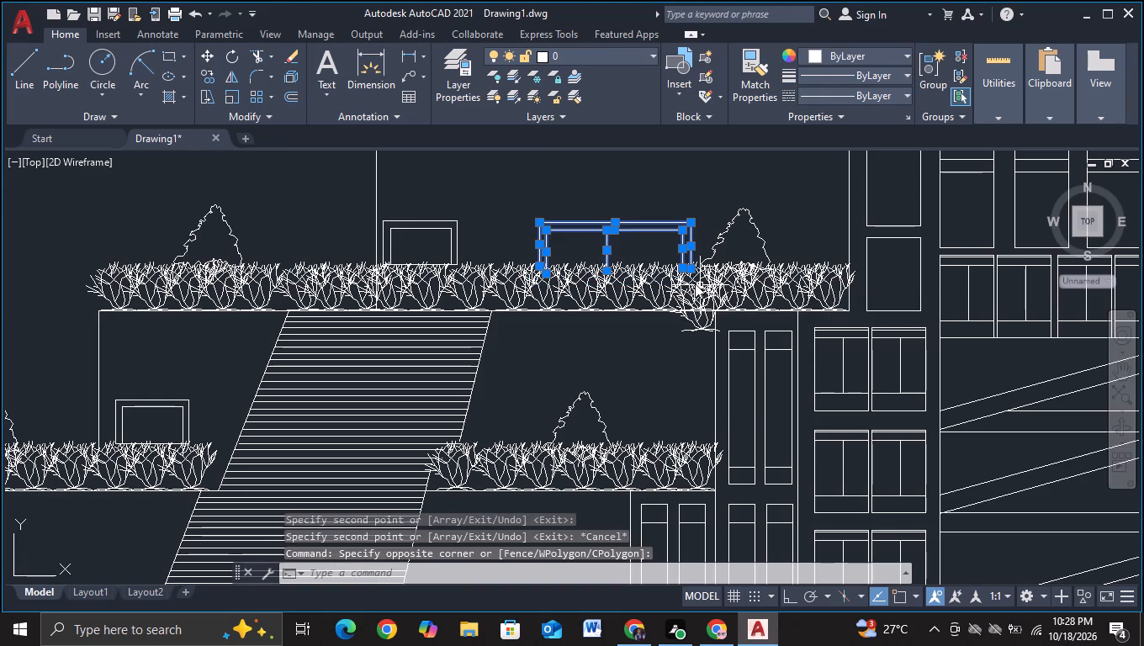
{"action": "left_click", "coordinate": [734, 338]}
{"action": "left_click", "coordinate": [624, 256]}
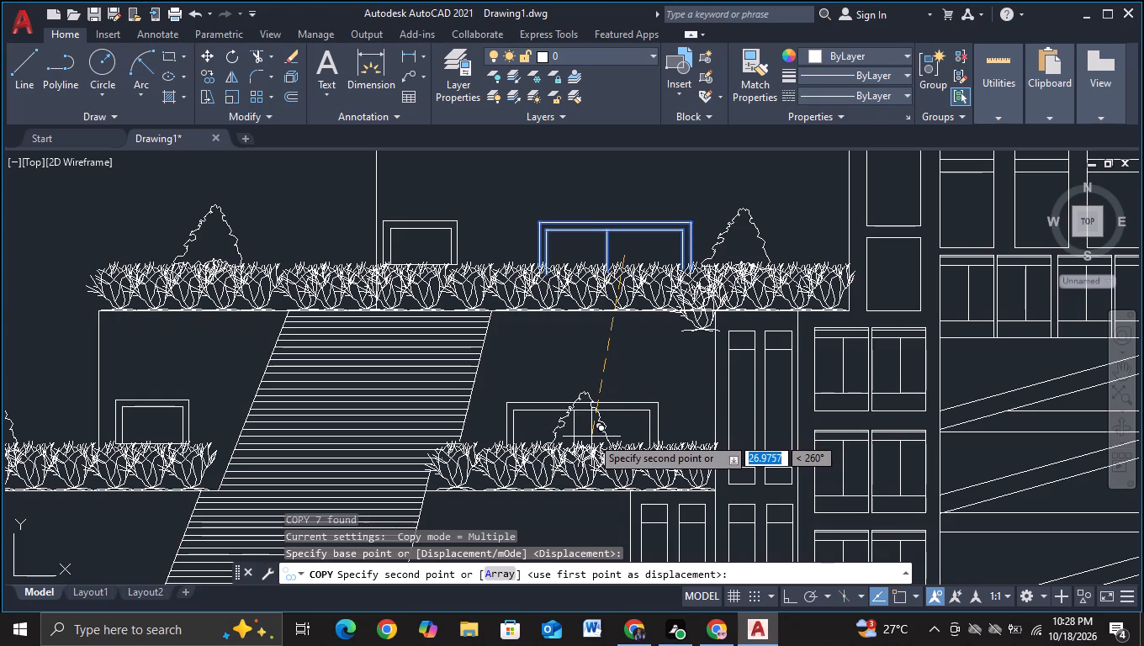
{"action": "left_click", "coordinate": [591, 437]}
{"action": "middle_click_drag", "start_coordinate": [591, 437], "coordinate": [664, 274]}
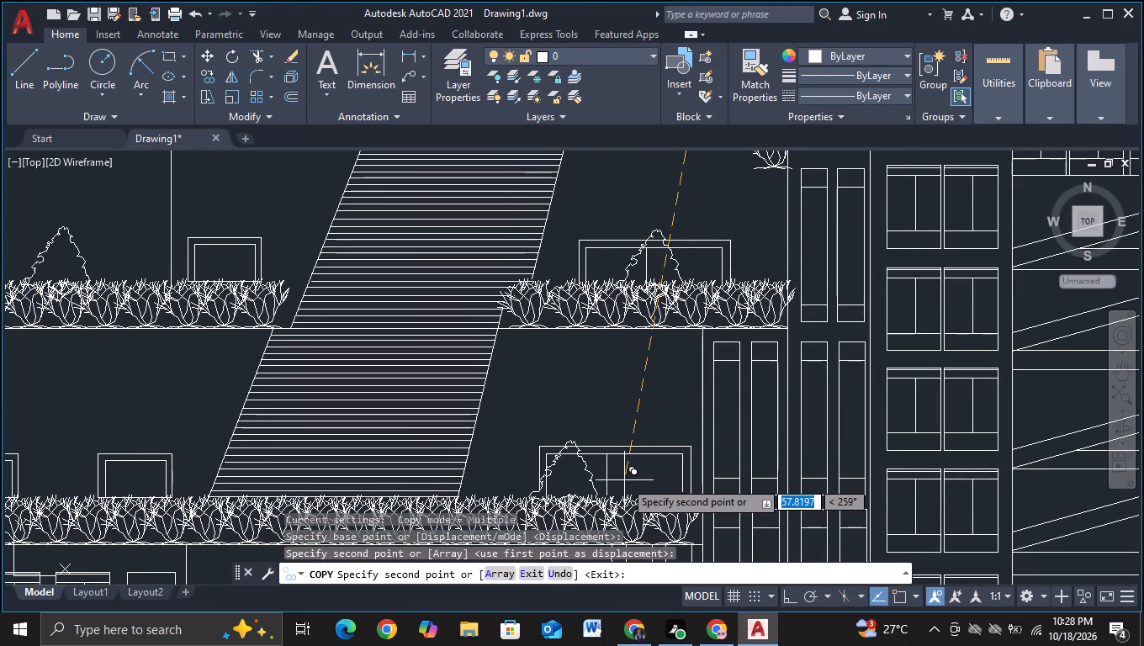
{"action": "left_click", "coordinate": [624, 480]}
{"action": "middle_click_drag", "start_coordinate": [617, 485], "coordinate": [622, 265]}
{"action": "key", "text": "Escape"}
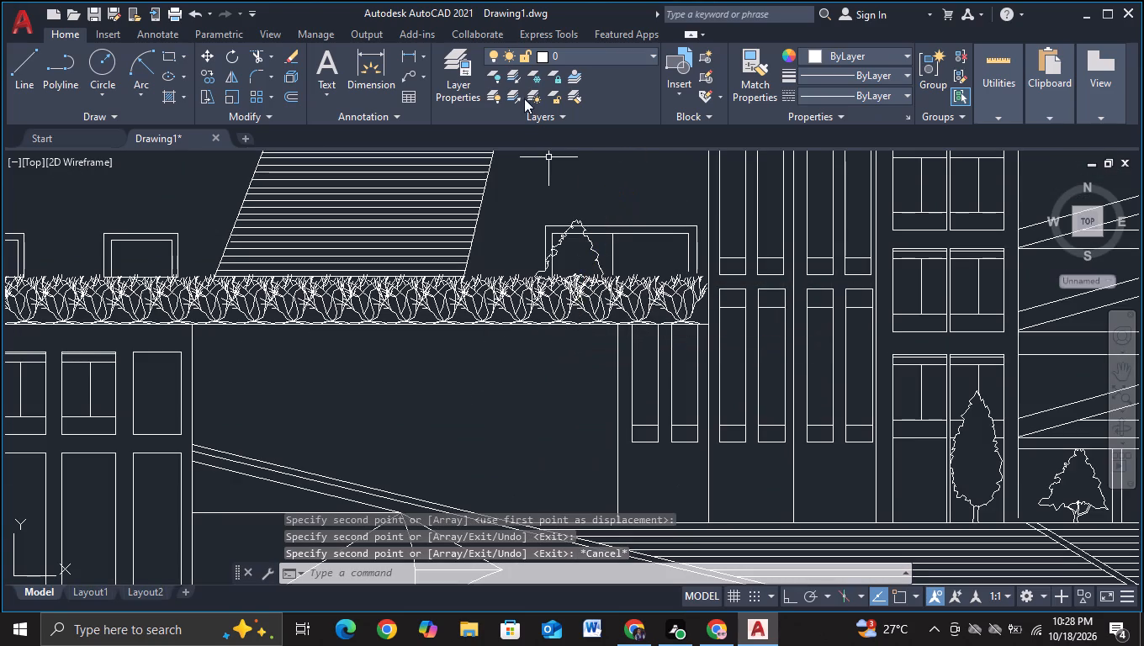
Trim the copied wide window's lines that run through the tree on the lowest terrace, right of the stairs.
{"action": "left_click", "coordinate": [255, 55]}
{"action": "scroll", "coordinate": [527, 226], "scroll_direction": "up", "scroll_amount": 2}
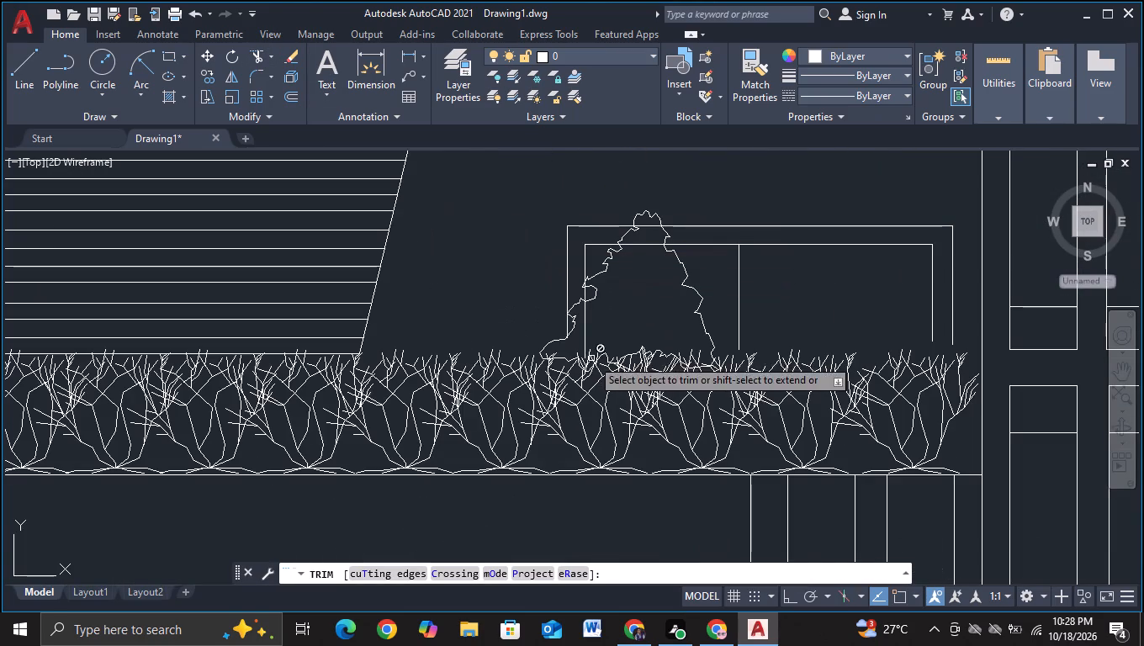
{"action": "left_click_drag", "start_coordinate": [581, 346], "coordinate": [640, 315]}
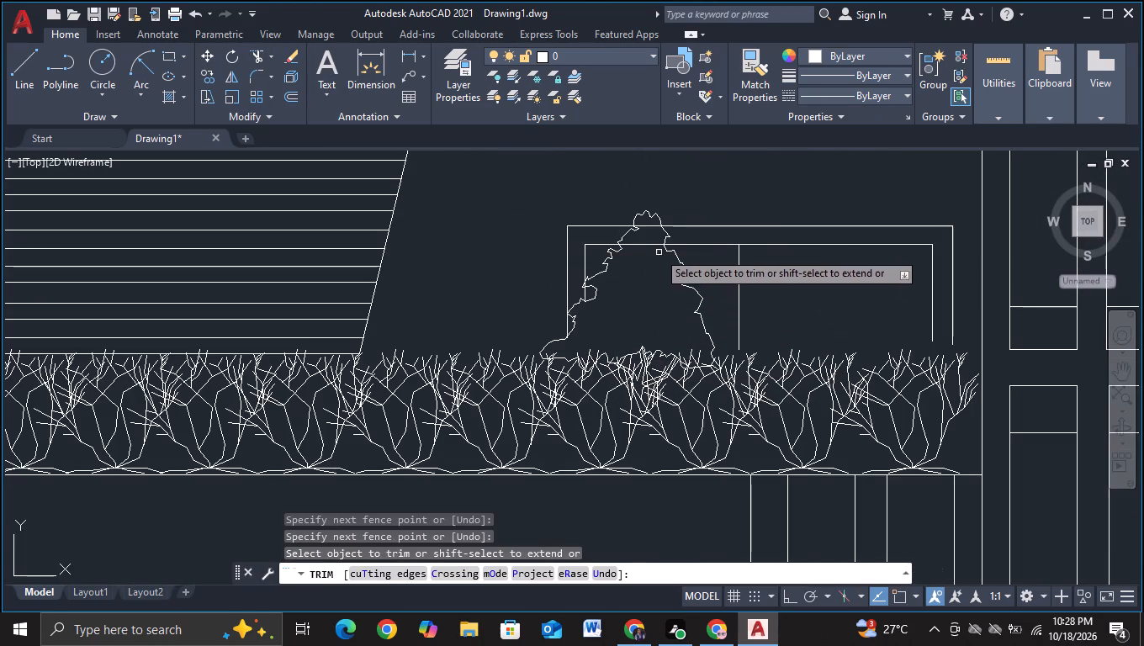
{"action": "left_click_drag", "start_coordinate": [647, 236], "coordinate": [629, 329]}
{"action": "scroll", "coordinate": [628, 330], "scroll_direction": "down", "scroll_amount": 1}
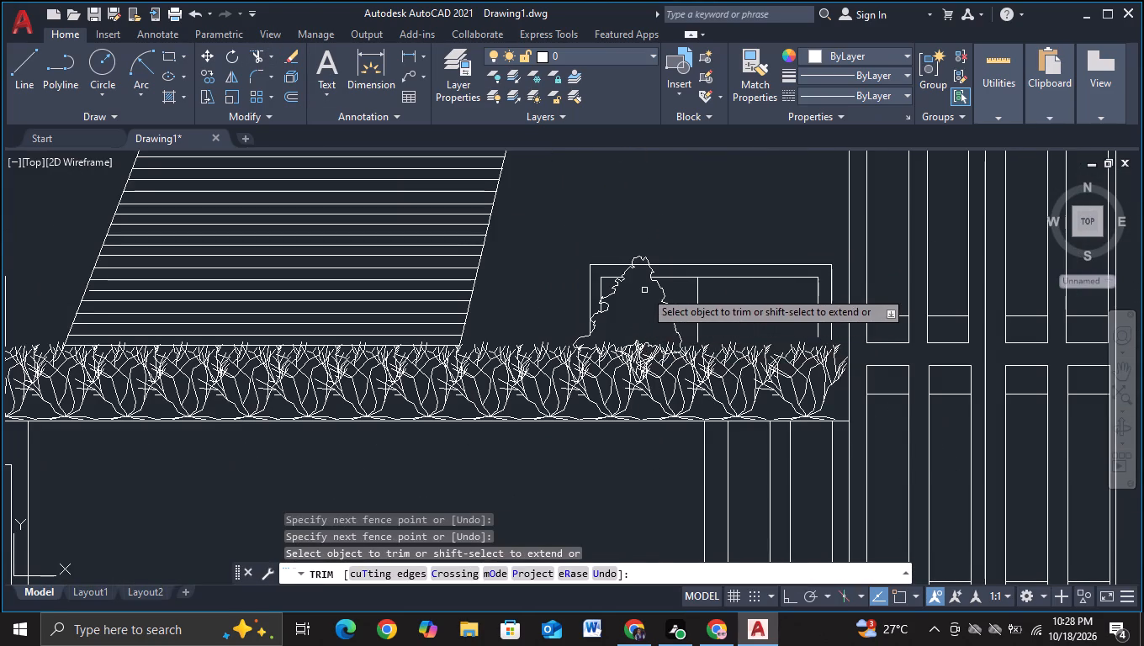
{"action": "scroll", "coordinate": [644, 289], "scroll_direction": "up", "scroll_amount": 2}
{"action": "left_click_drag", "start_coordinate": [627, 223], "coordinate": [631, 287]}
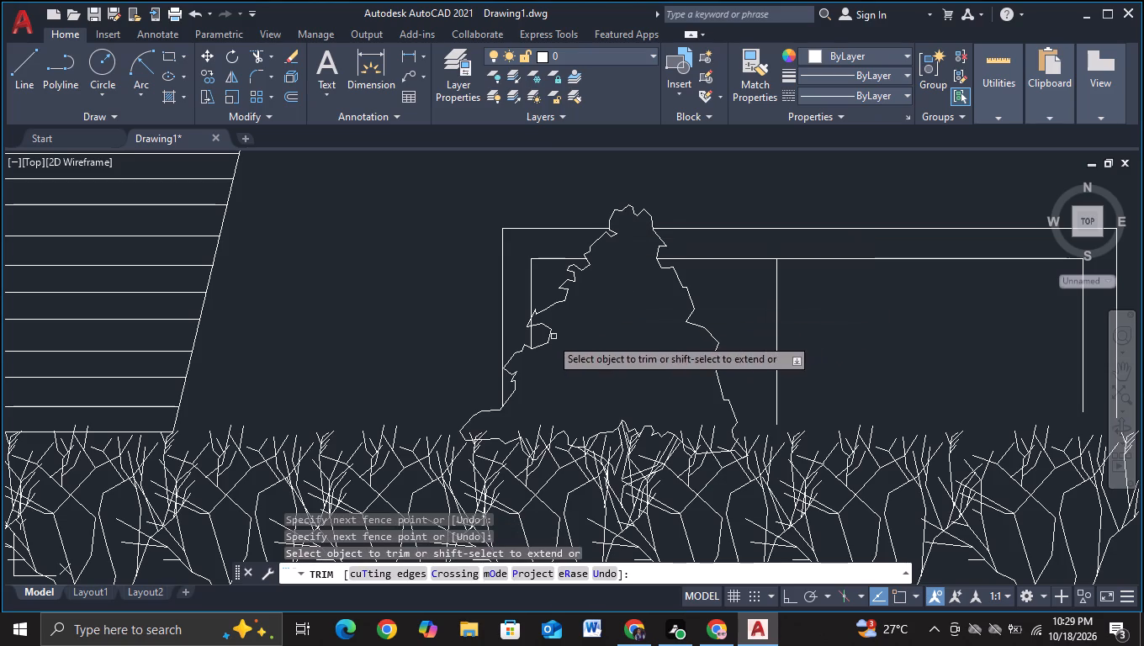
{"action": "scroll", "coordinate": [534, 326], "scroll_direction": "up", "scroll_amount": 2}
{"action": "left_click", "coordinate": [521, 318]}
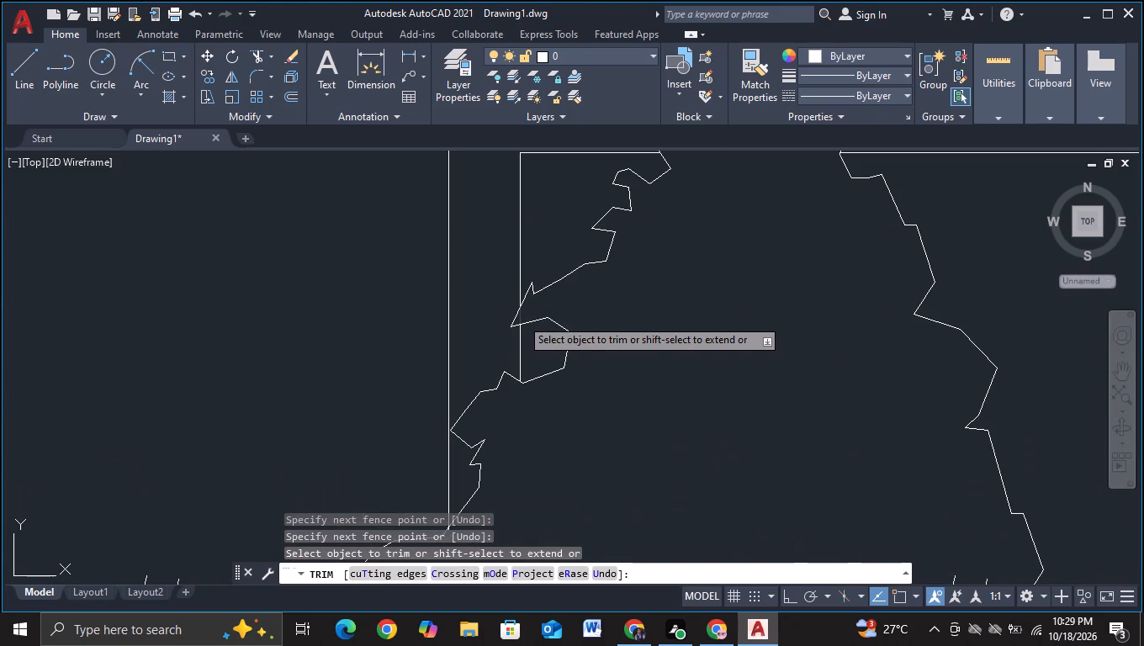
{"action": "scroll", "coordinate": [637, 322], "scroll_direction": "down", "scroll_amount": 6}
Trim the copied wide window's lines inside the tree outline on the middle terrace, right of the stairs.
{"action": "middle_click_drag", "start_coordinate": [691, 289], "coordinate": [623, 398]}
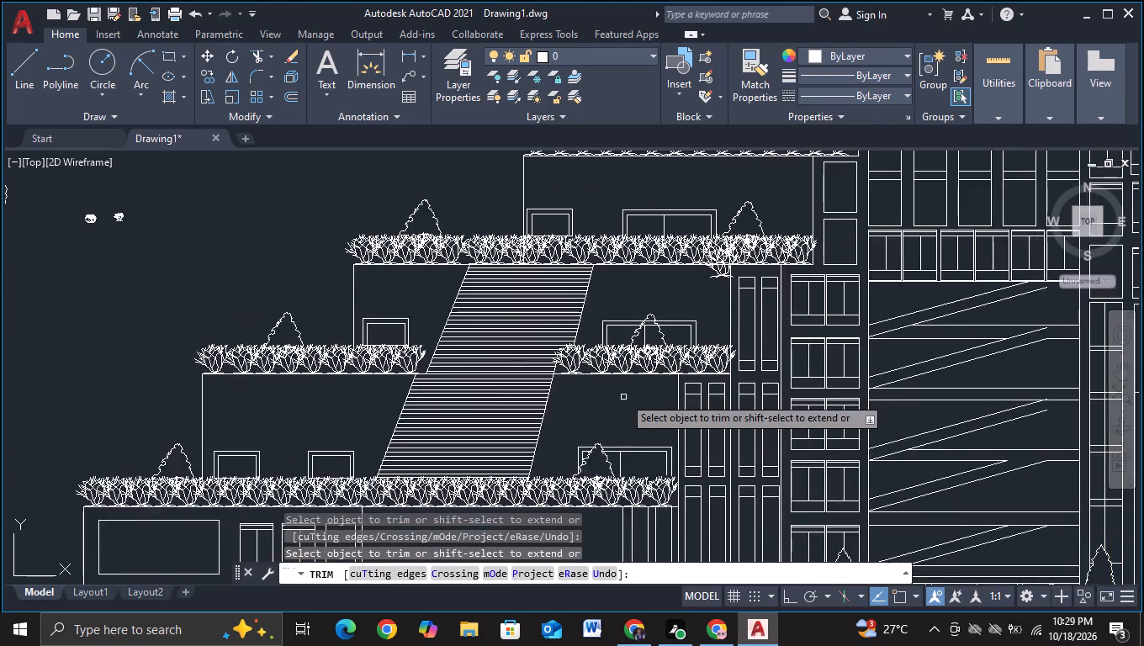
{"action": "scroll", "coordinate": [623, 393], "scroll_direction": "up", "scroll_amount": 2}
{"action": "middle_click_drag", "start_coordinate": [638, 387], "coordinate": [611, 473]}
{"action": "left_click_drag", "start_coordinate": [643, 348], "coordinate": [689, 307]}
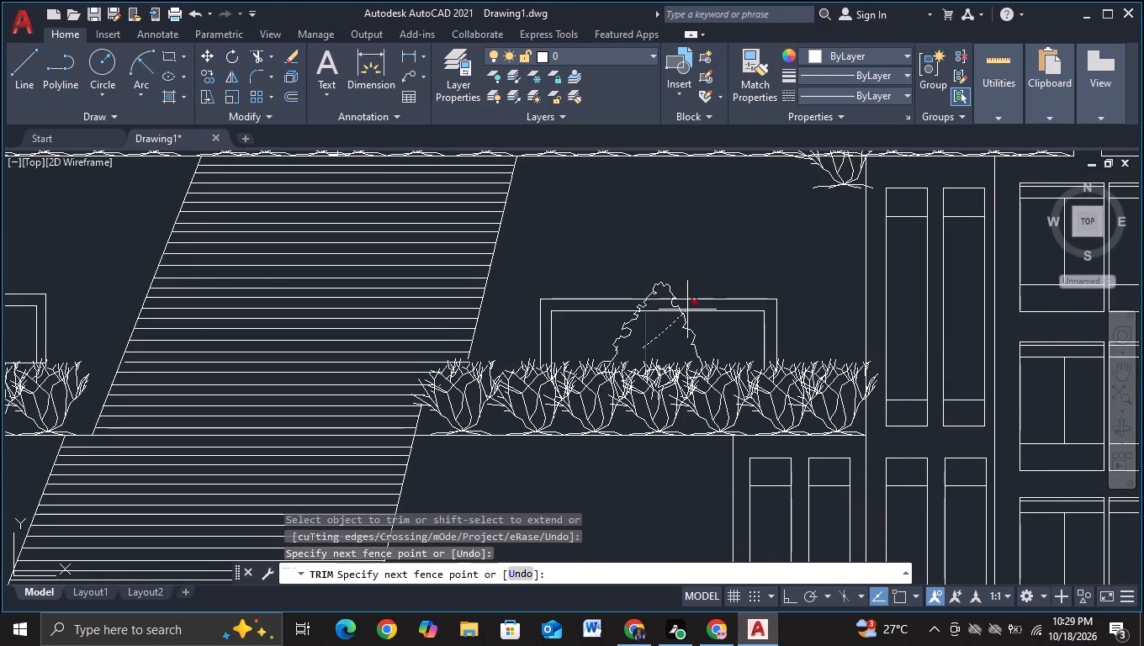
{"action": "left_click_drag", "start_coordinate": [689, 307], "coordinate": [688, 309]}
{"action": "left_click_drag", "start_coordinate": [658, 299], "coordinate": [659, 337]}
{"action": "left_click_drag", "start_coordinate": [661, 305], "coordinate": [656, 354]}
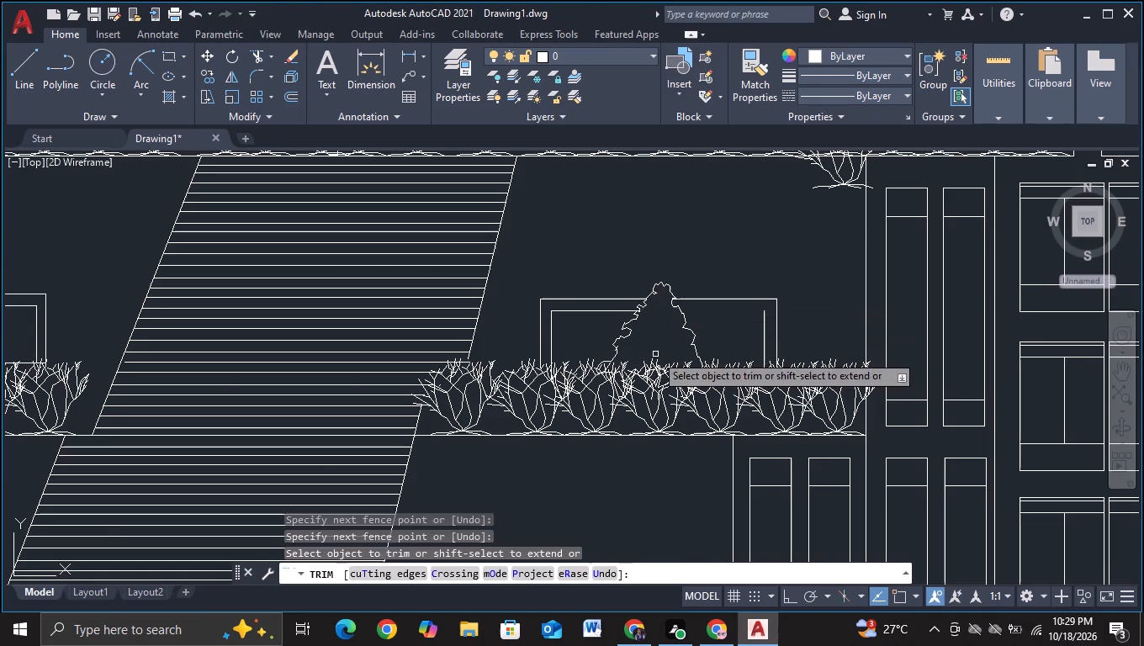
{"action": "scroll", "coordinate": [655, 354], "scroll_direction": "down", "scroll_amount": 2}
{"action": "scroll", "coordinate": [583, 310], "scroll_direction": "down", "scroll_amount": 2}
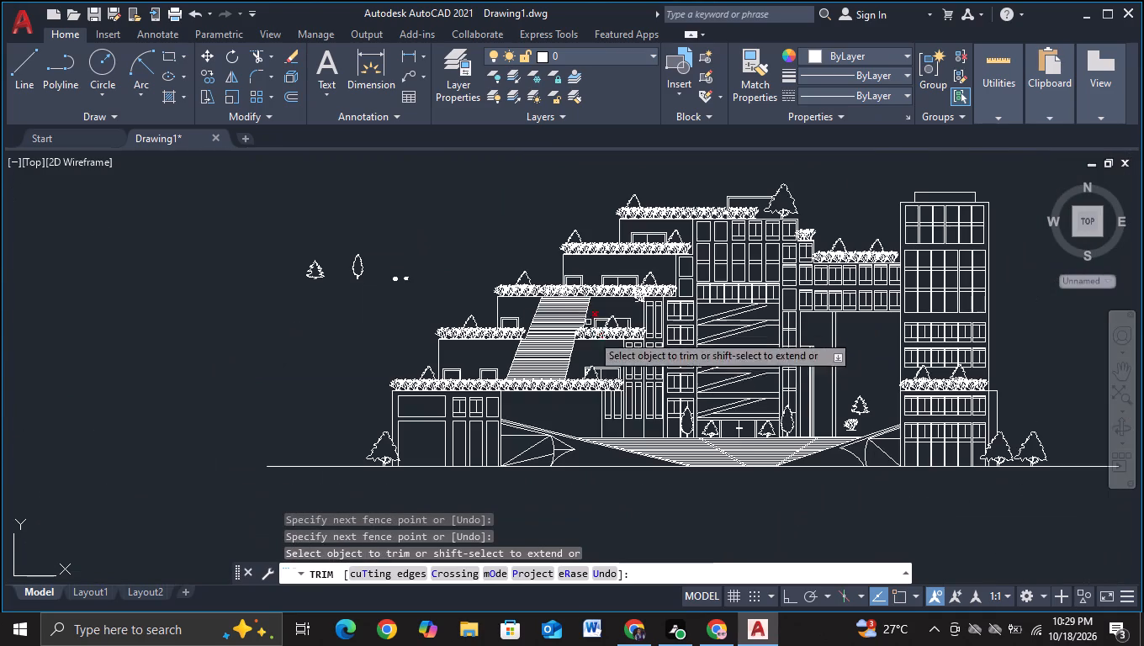
{"action": "key", "text": "Escape"}
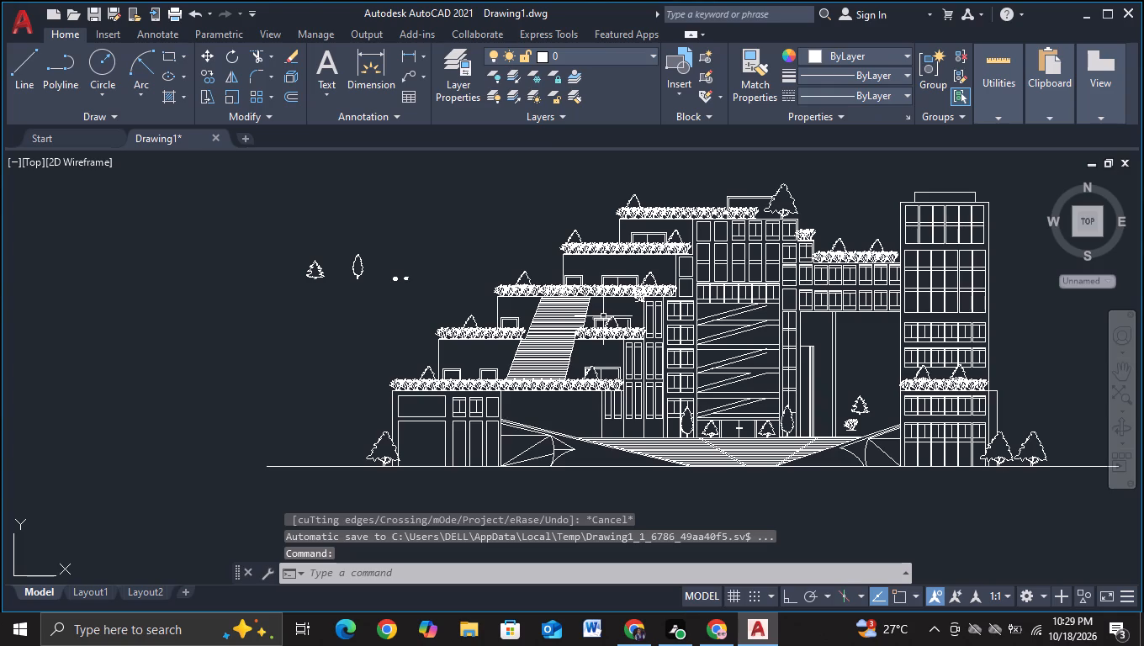
{"action": "key", "text": "Escape"}
{"action": "key", "text": "Escape"}
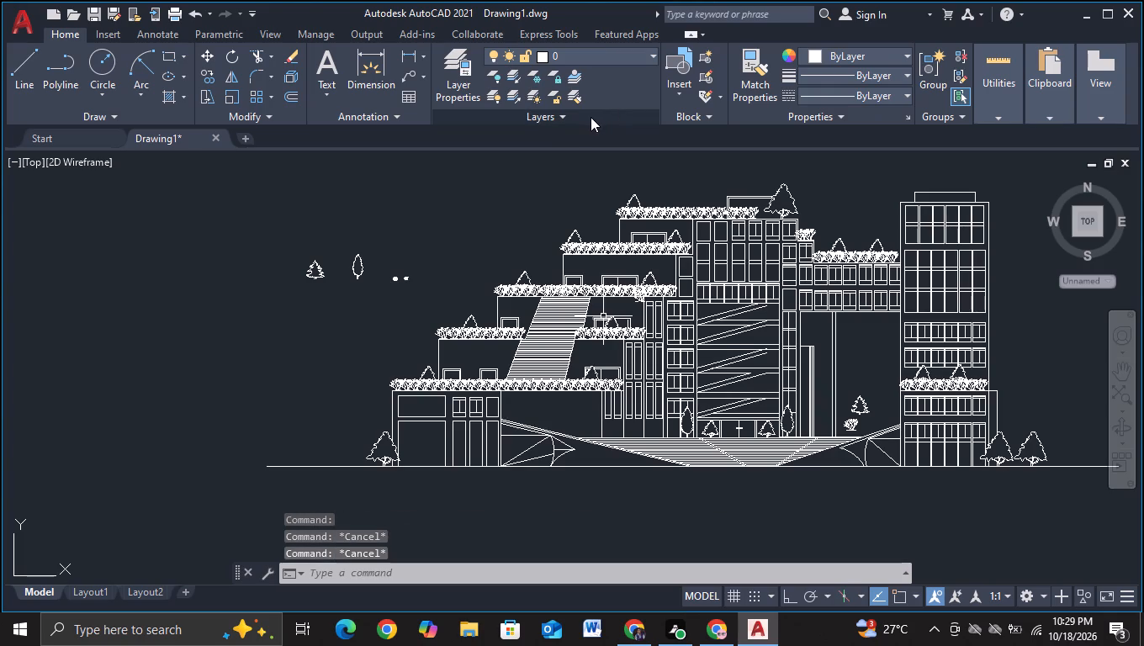
{"action": "key", "text": "Escape"}
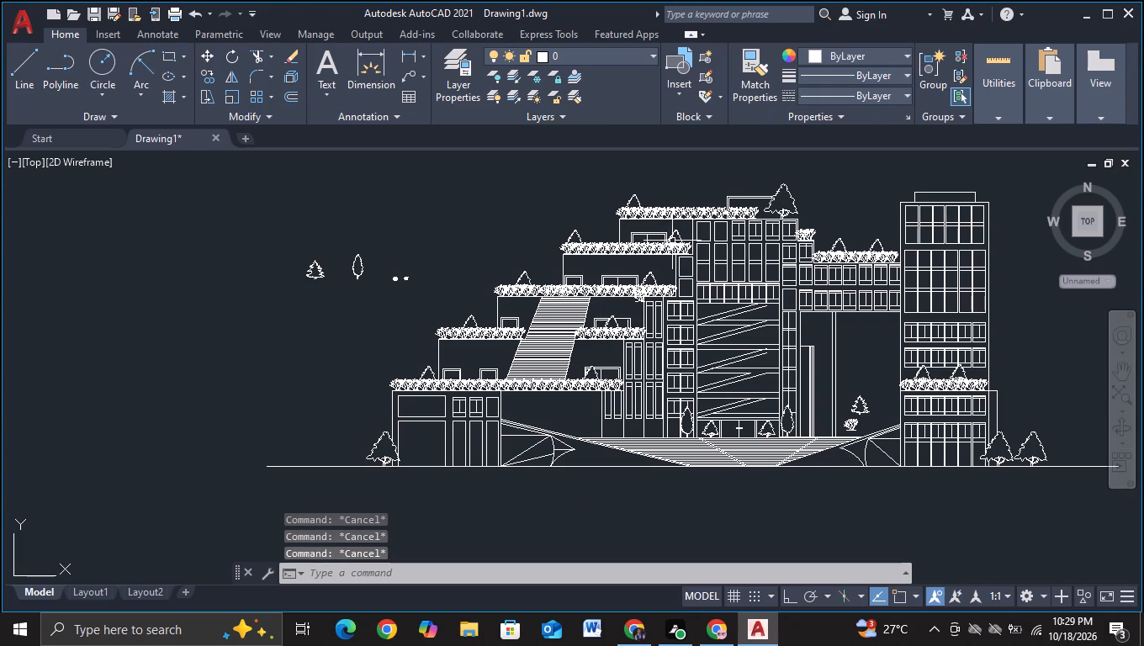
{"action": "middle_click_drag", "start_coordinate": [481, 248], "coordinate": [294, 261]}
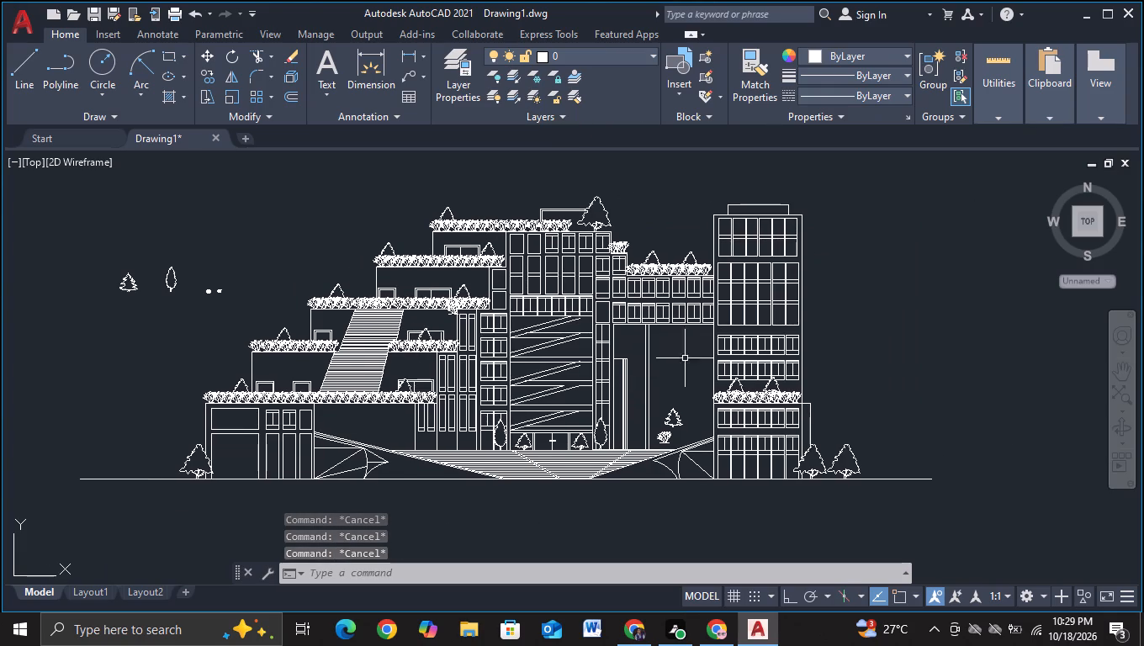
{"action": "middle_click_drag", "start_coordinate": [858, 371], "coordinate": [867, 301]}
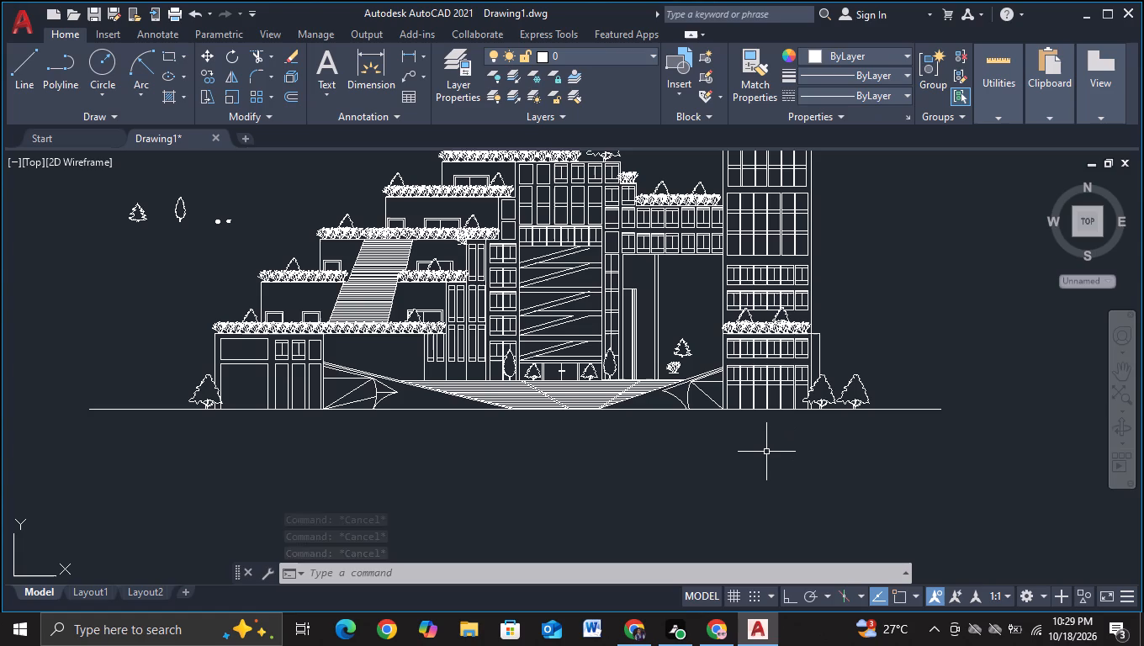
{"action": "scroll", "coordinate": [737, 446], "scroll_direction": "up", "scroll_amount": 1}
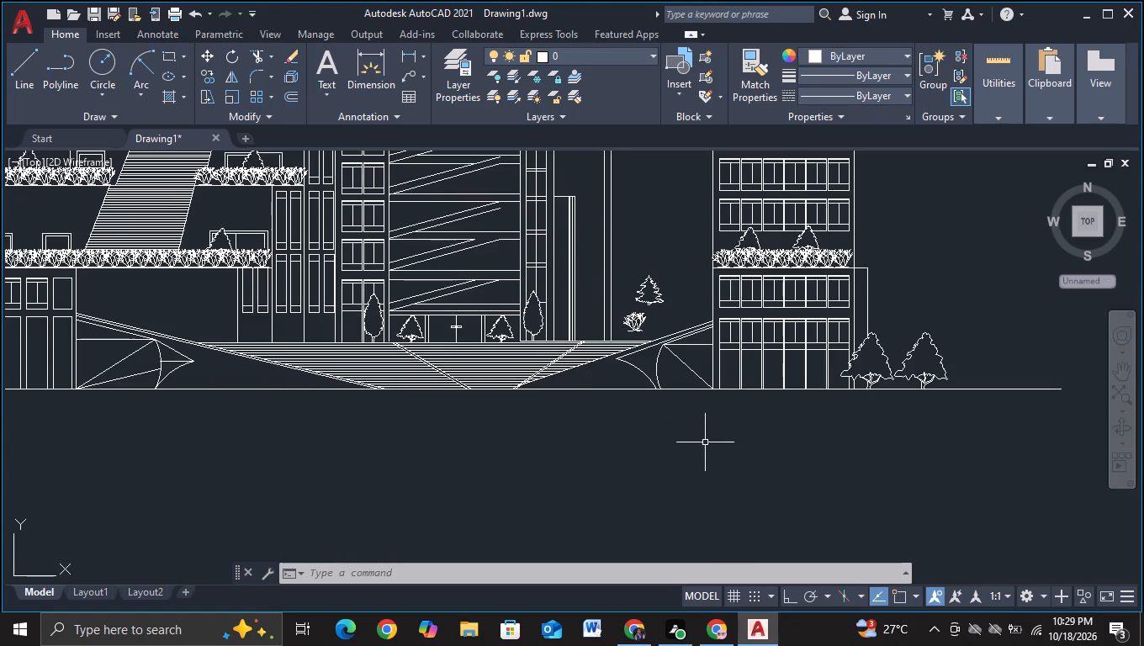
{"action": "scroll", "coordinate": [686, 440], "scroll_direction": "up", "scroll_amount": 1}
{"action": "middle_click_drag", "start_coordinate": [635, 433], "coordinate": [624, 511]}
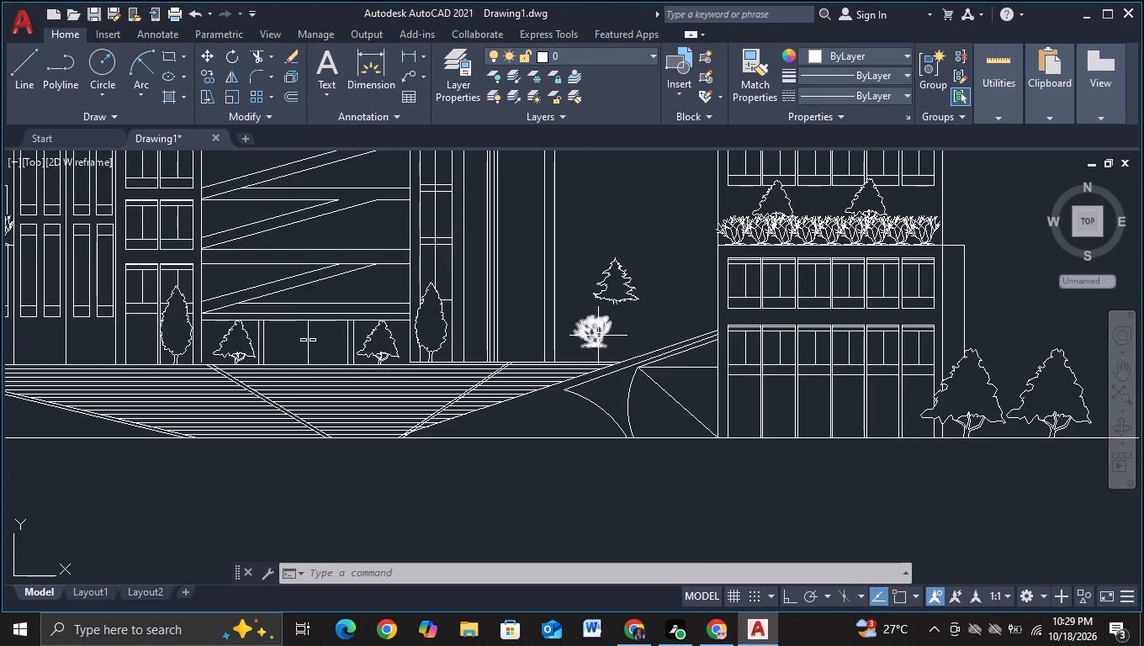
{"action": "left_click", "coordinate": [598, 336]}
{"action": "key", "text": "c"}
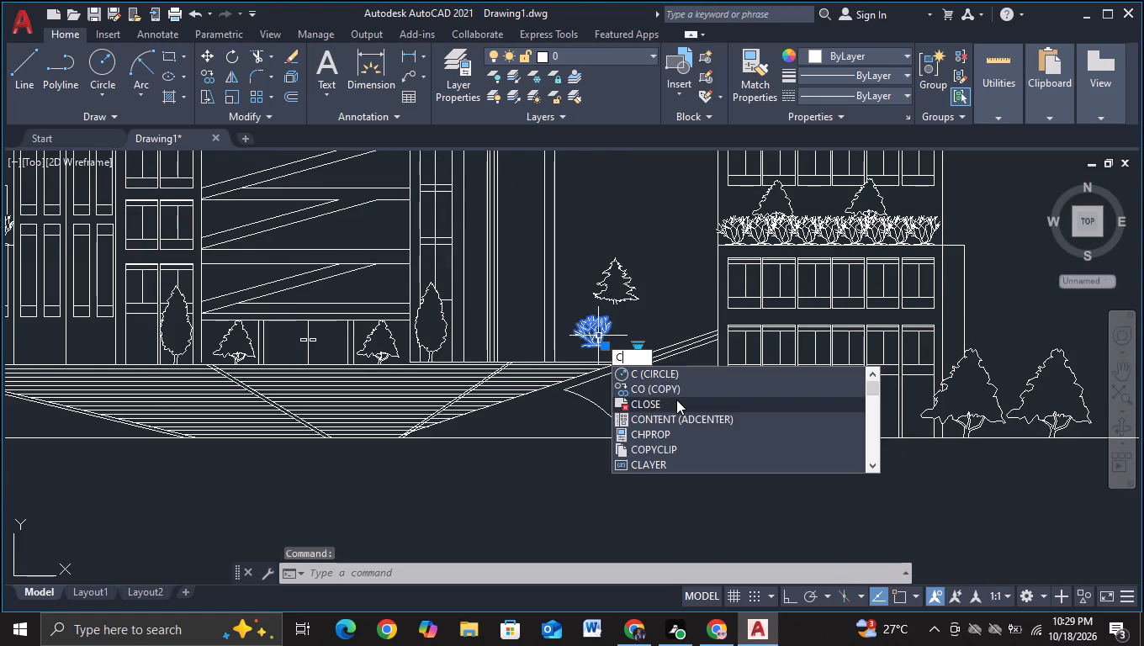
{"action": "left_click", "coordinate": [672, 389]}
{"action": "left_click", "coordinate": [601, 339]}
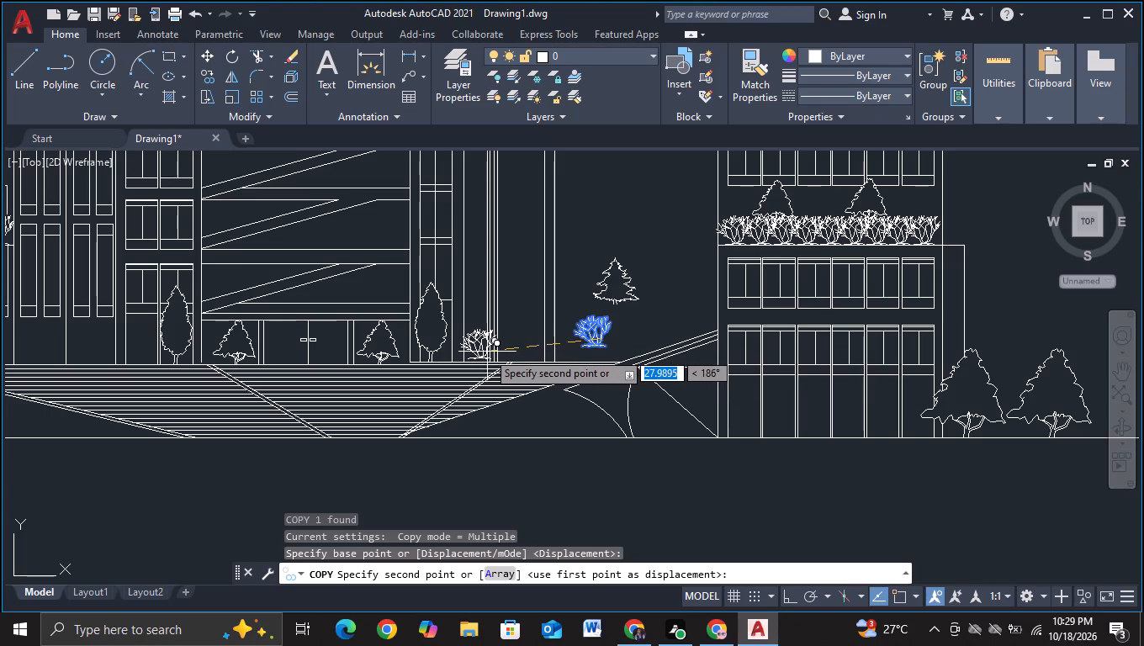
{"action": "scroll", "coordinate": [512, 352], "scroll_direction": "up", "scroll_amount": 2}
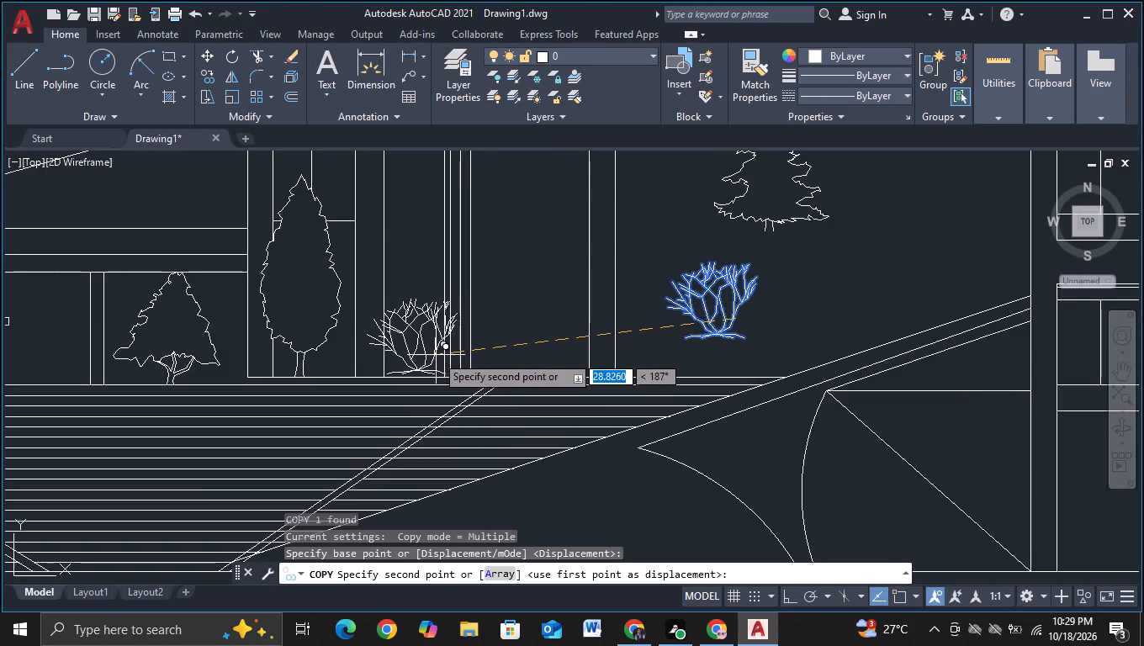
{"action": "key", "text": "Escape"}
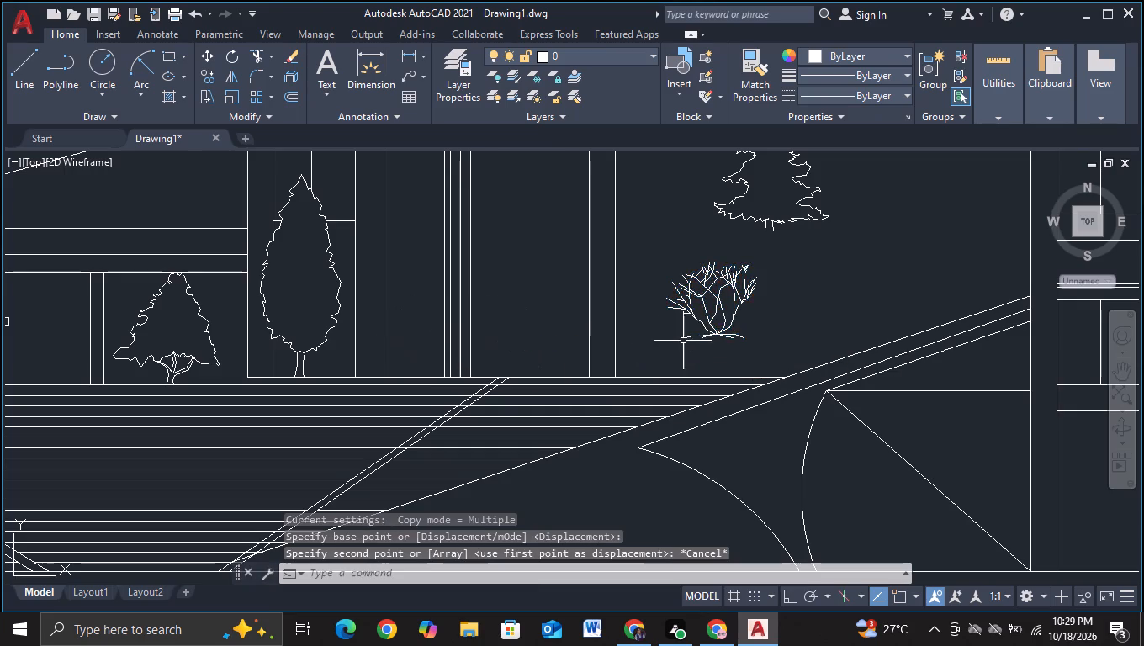
Select the loose shrub floating below the pine tree, near the right end of the entrance steps.
{"action": "left_click", "coordinate": [721, 325]}
{"action": "left_click", "coordinate": [731, 320]}
{"action": "left_click", "coordinate": [731, 320]}
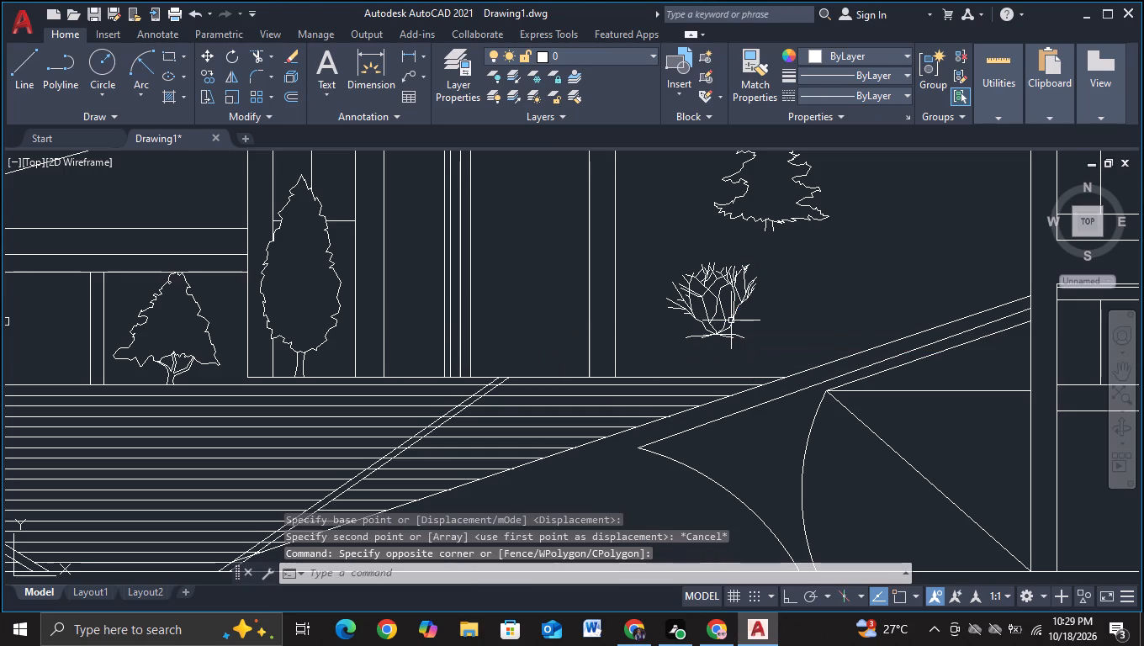